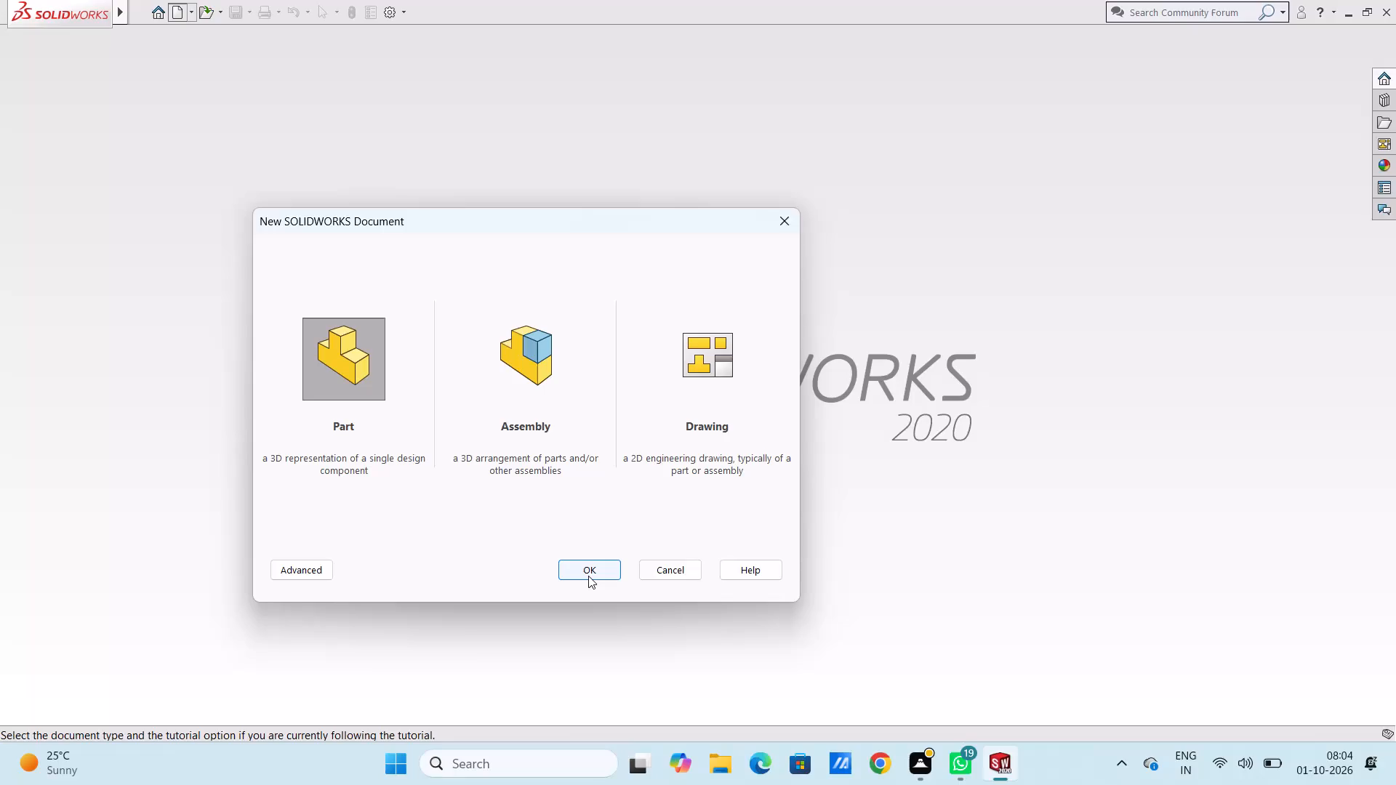
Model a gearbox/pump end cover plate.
Create a new part document and start a sketch on the Top Plane.
click(587, 566)
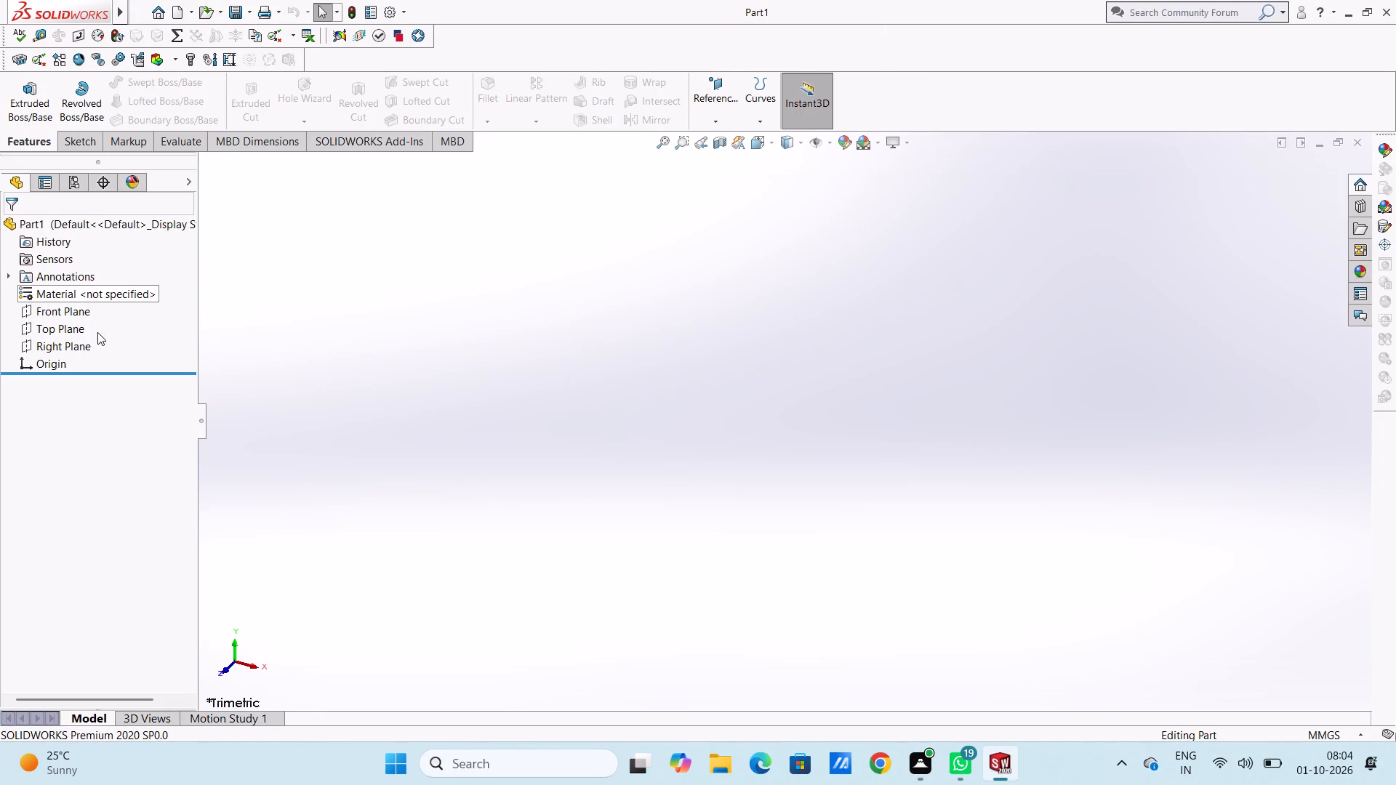
click(79, 329)
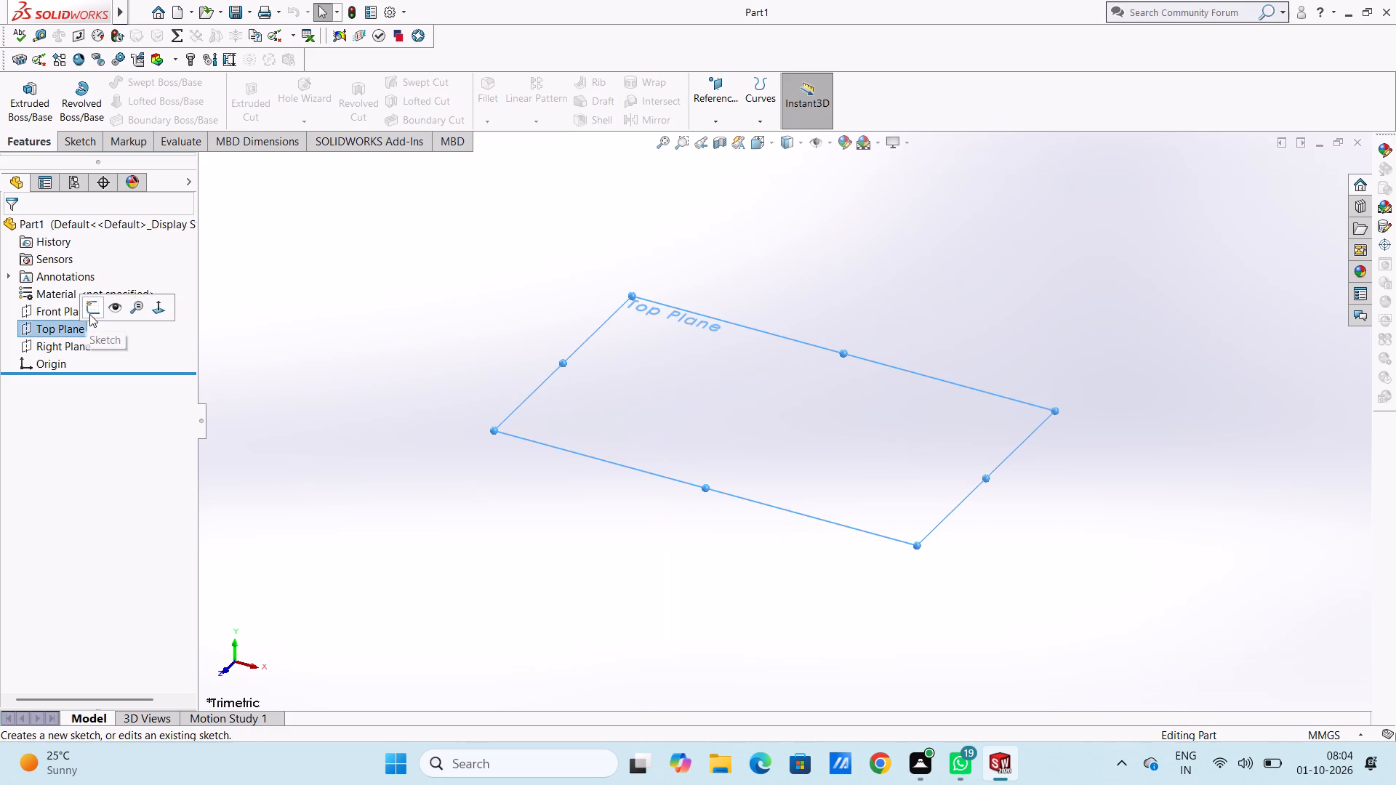
click(89, 313)
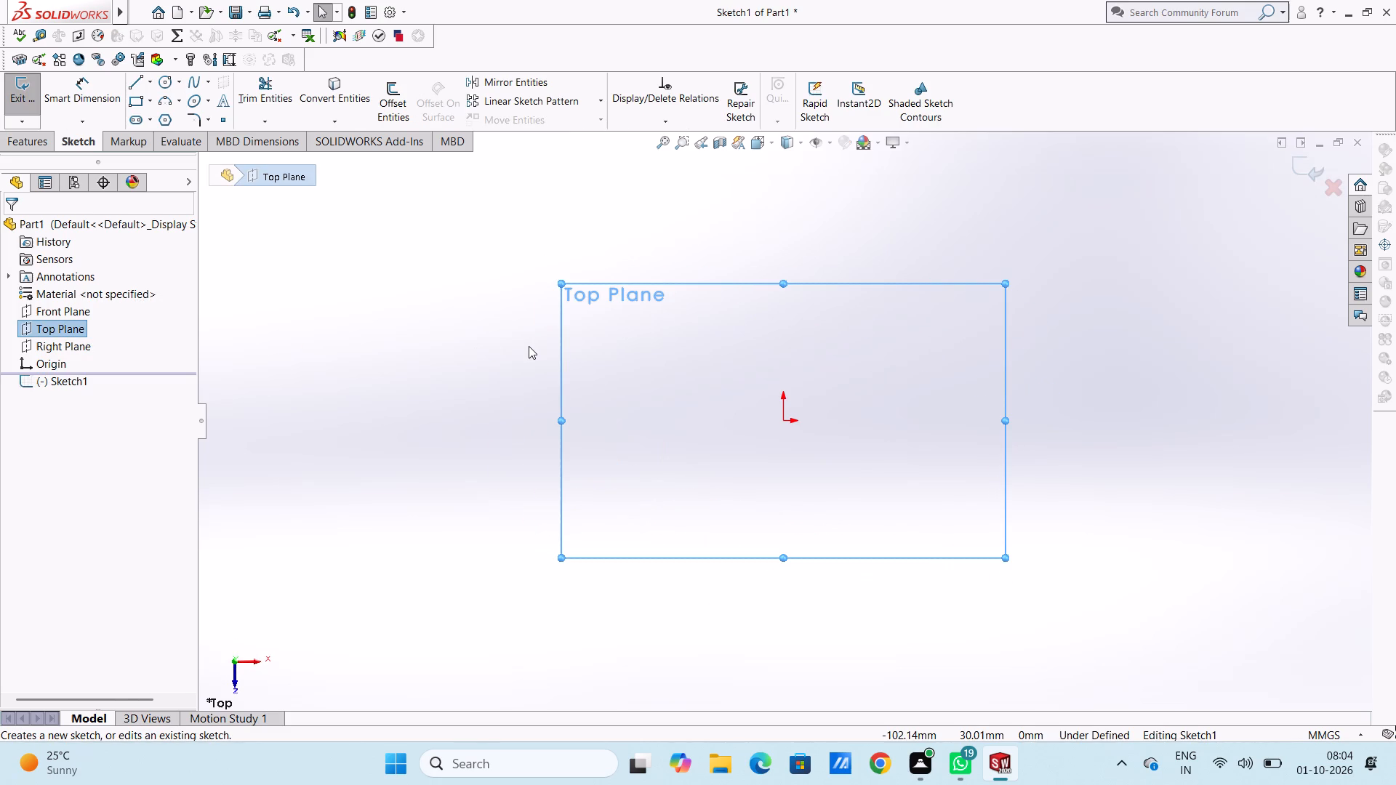
click(529, 346)
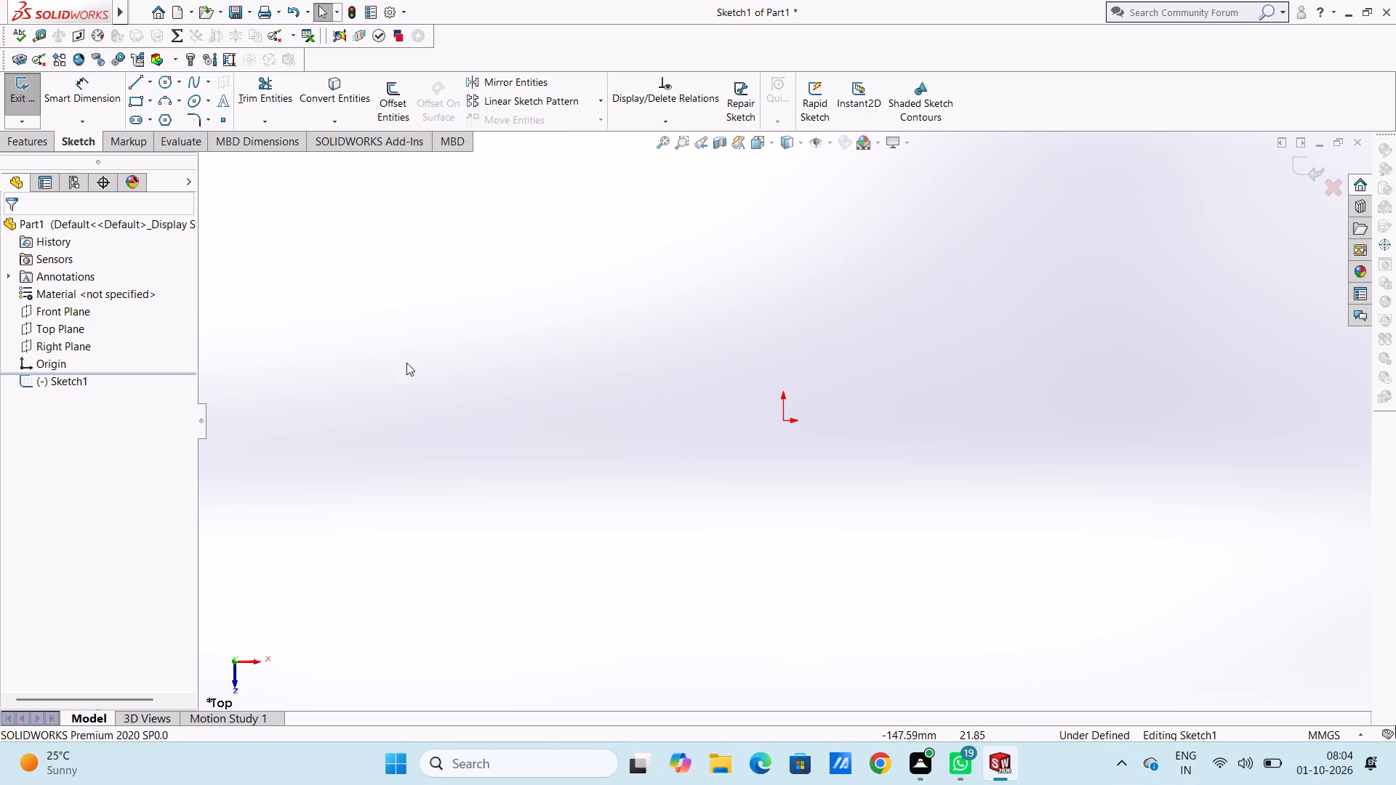
Sketch a circle of about 12.5 mm radius at the origin and one of about 26.6 mm radius centred about 62 mm directly above it.
click(164, 87)
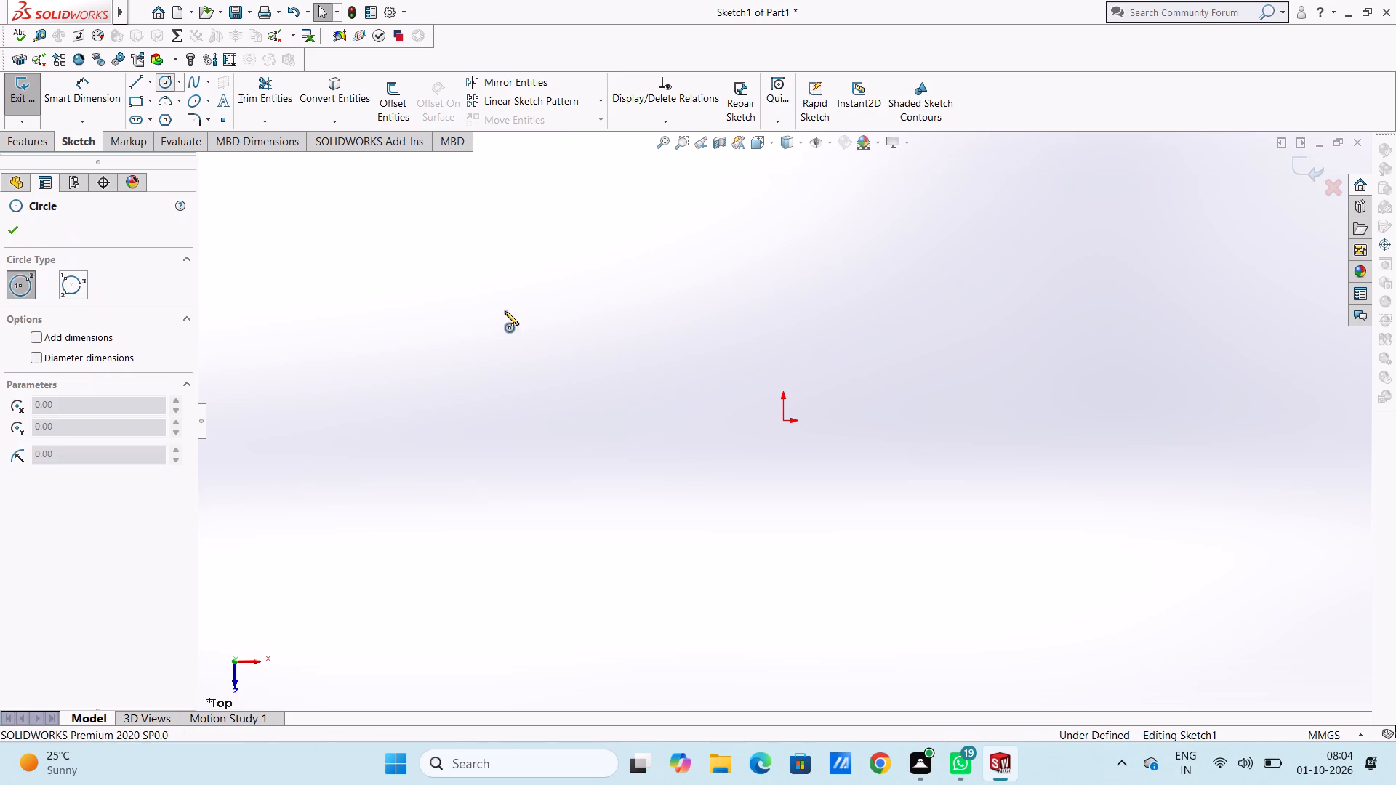
click(785, 424)
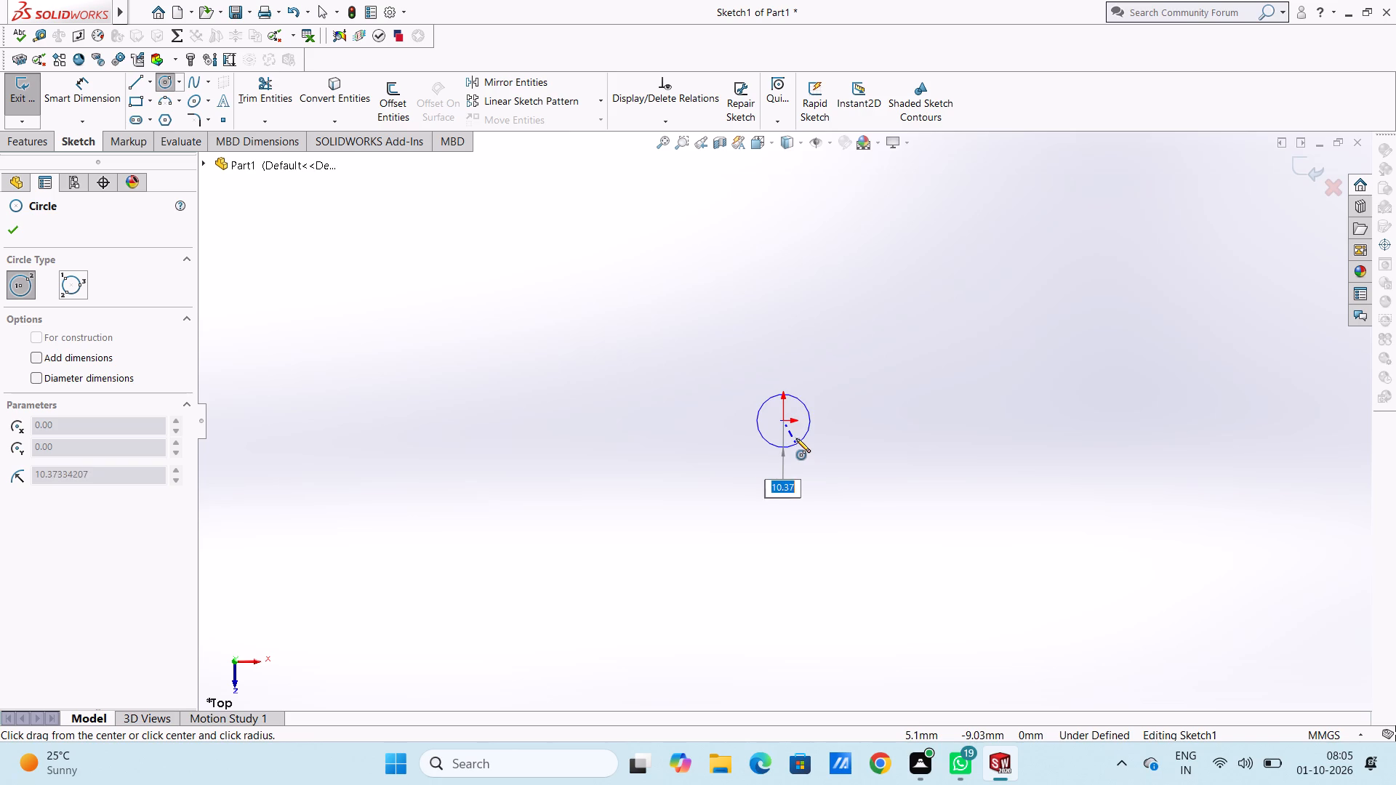
click(801, 447)
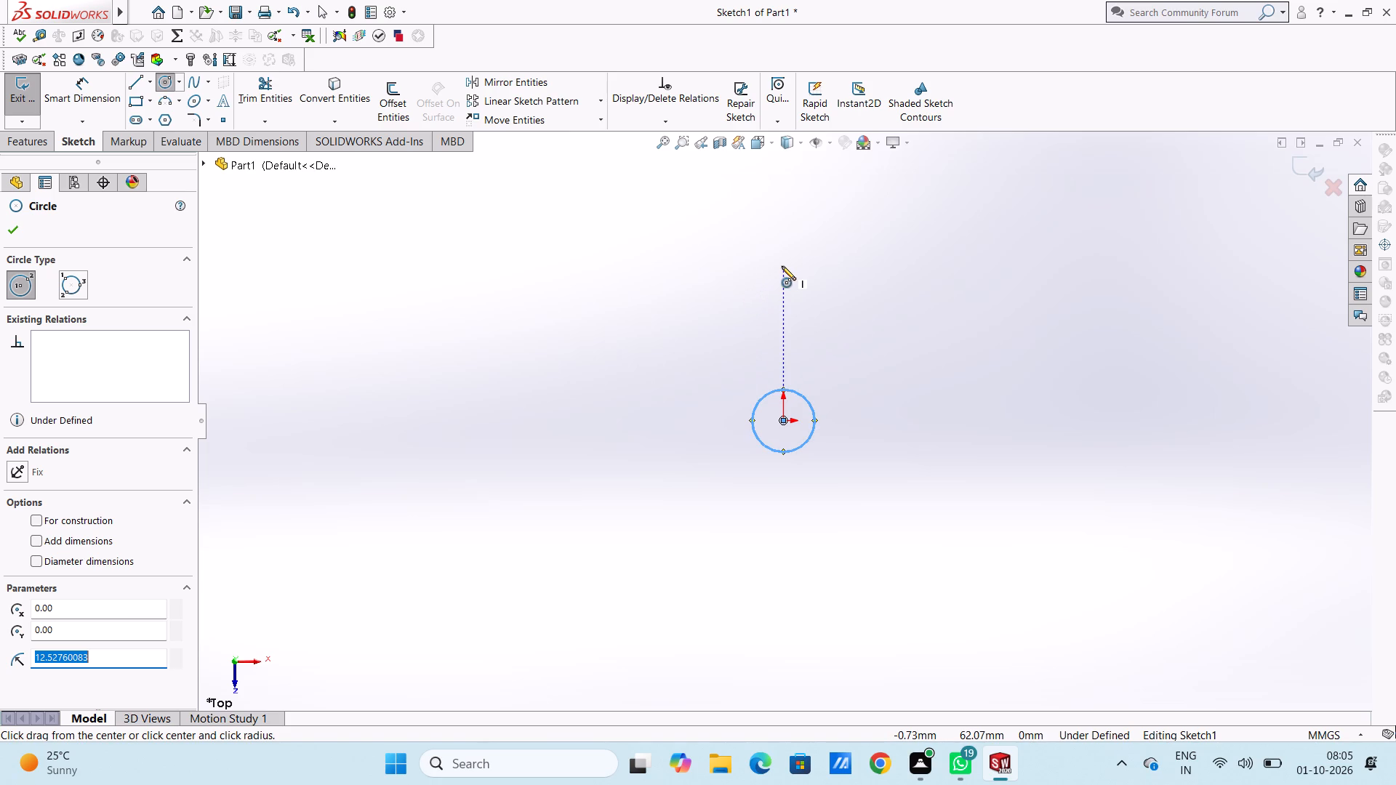
click(782, 266)
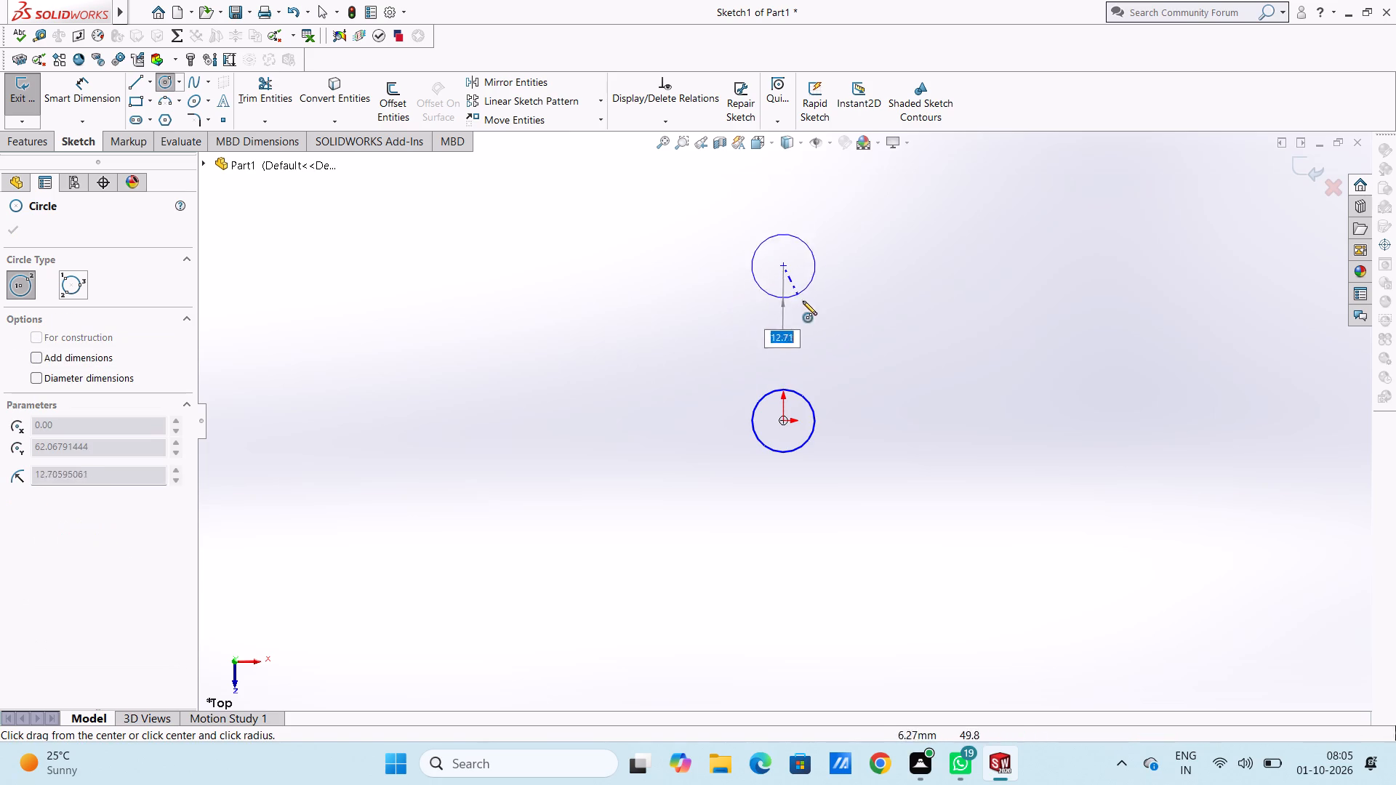
click(817, 323)
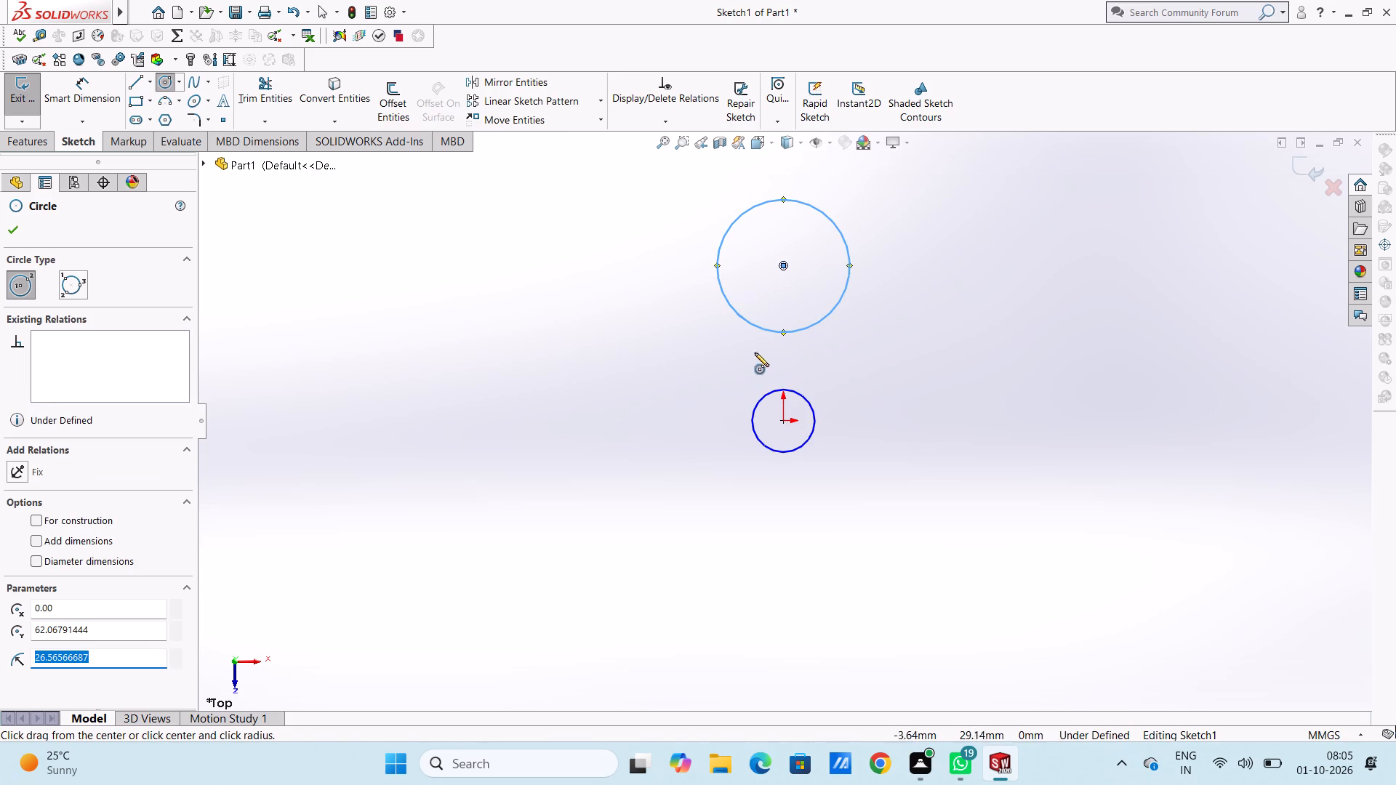
Sketch two level circles about 56 mm below the origin, about 10.9 mm radius on the left and 13.3 mm radius on the right.
scroll(665, 366, up, 2)
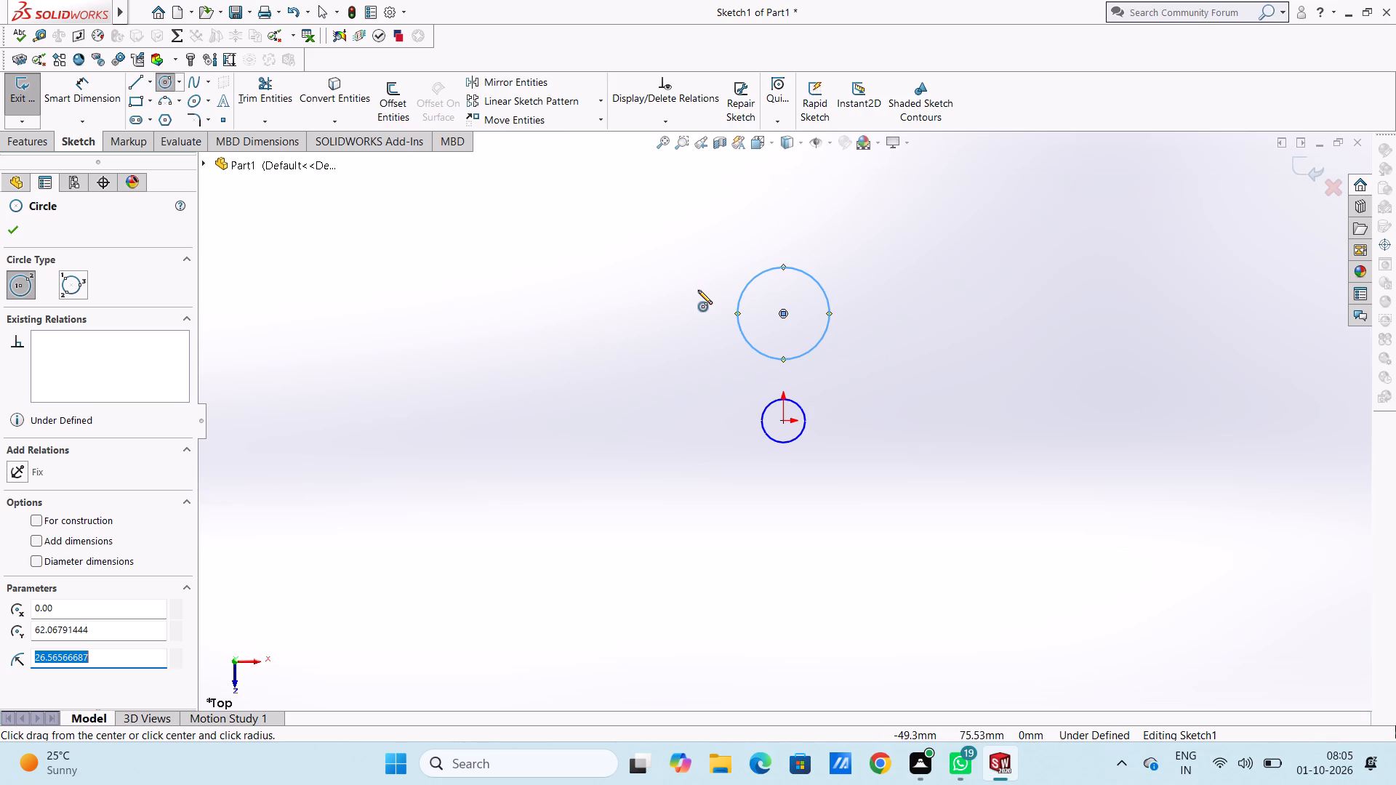
click(711, 518)
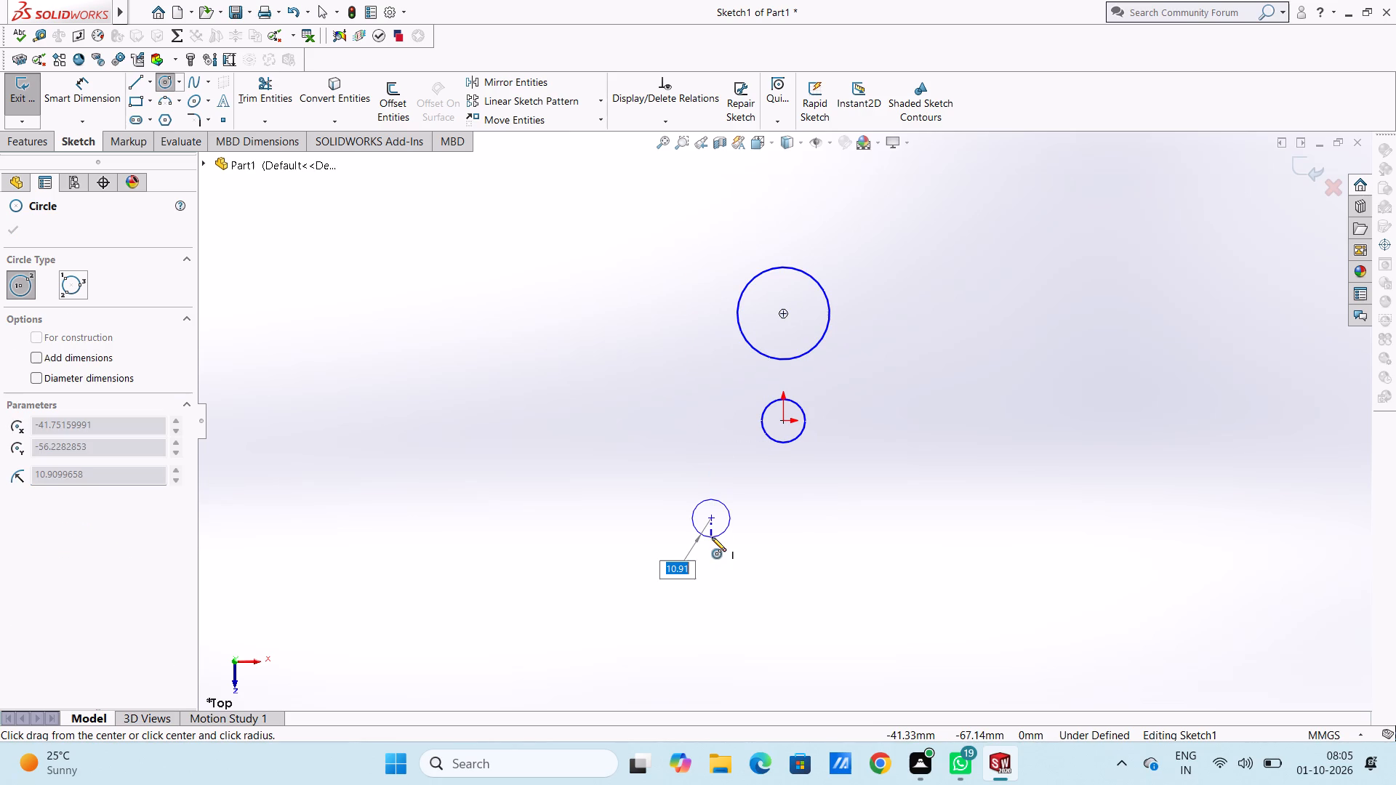
click(712, 537)
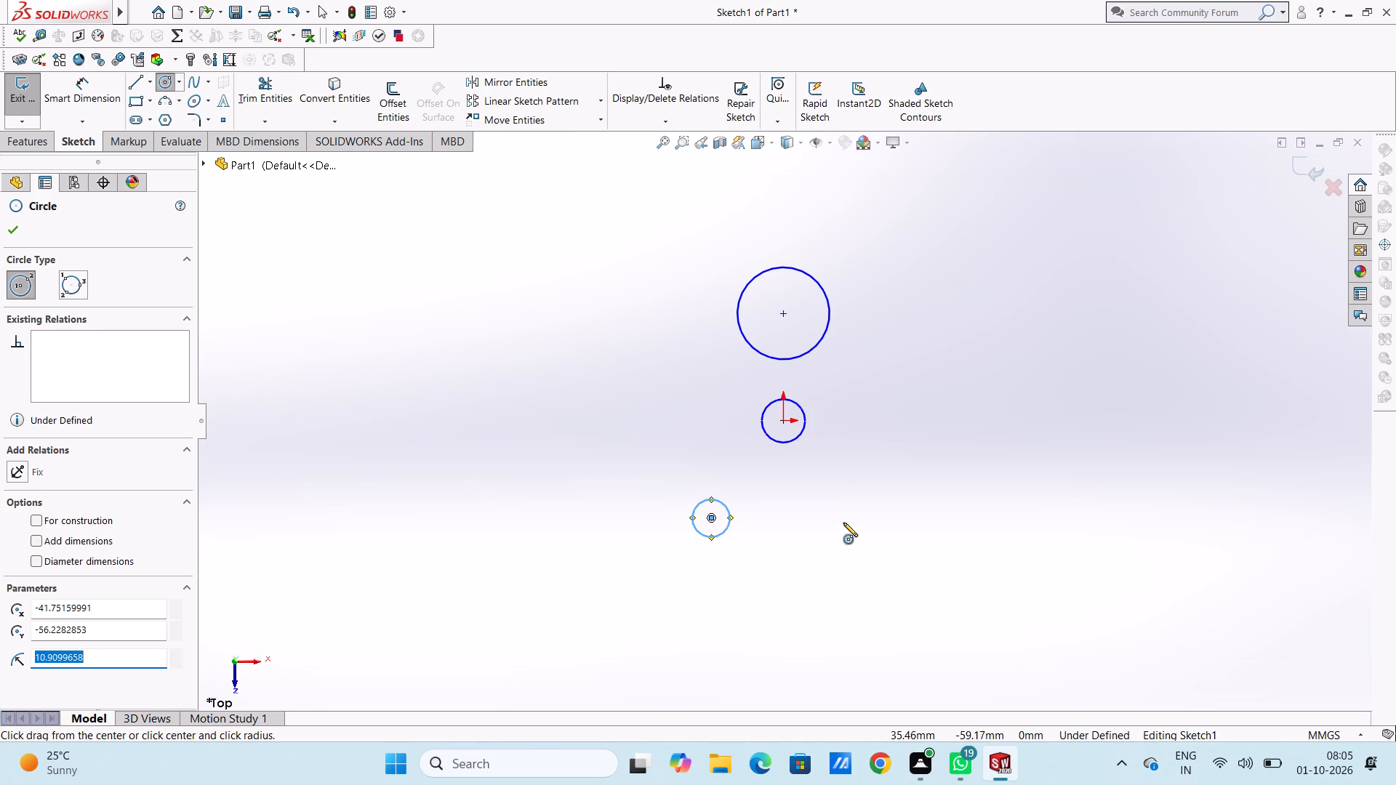
click(842, 516)
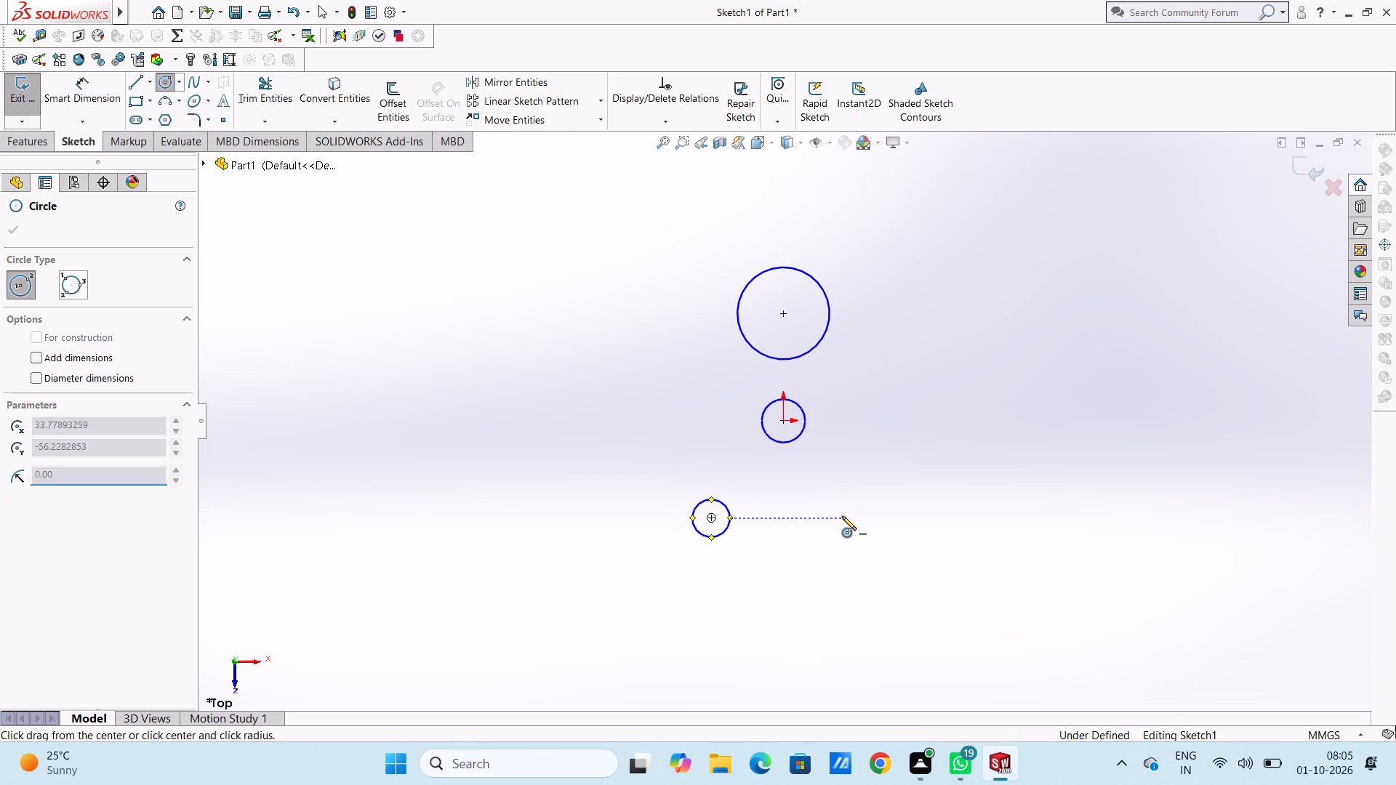
click(851, 539)
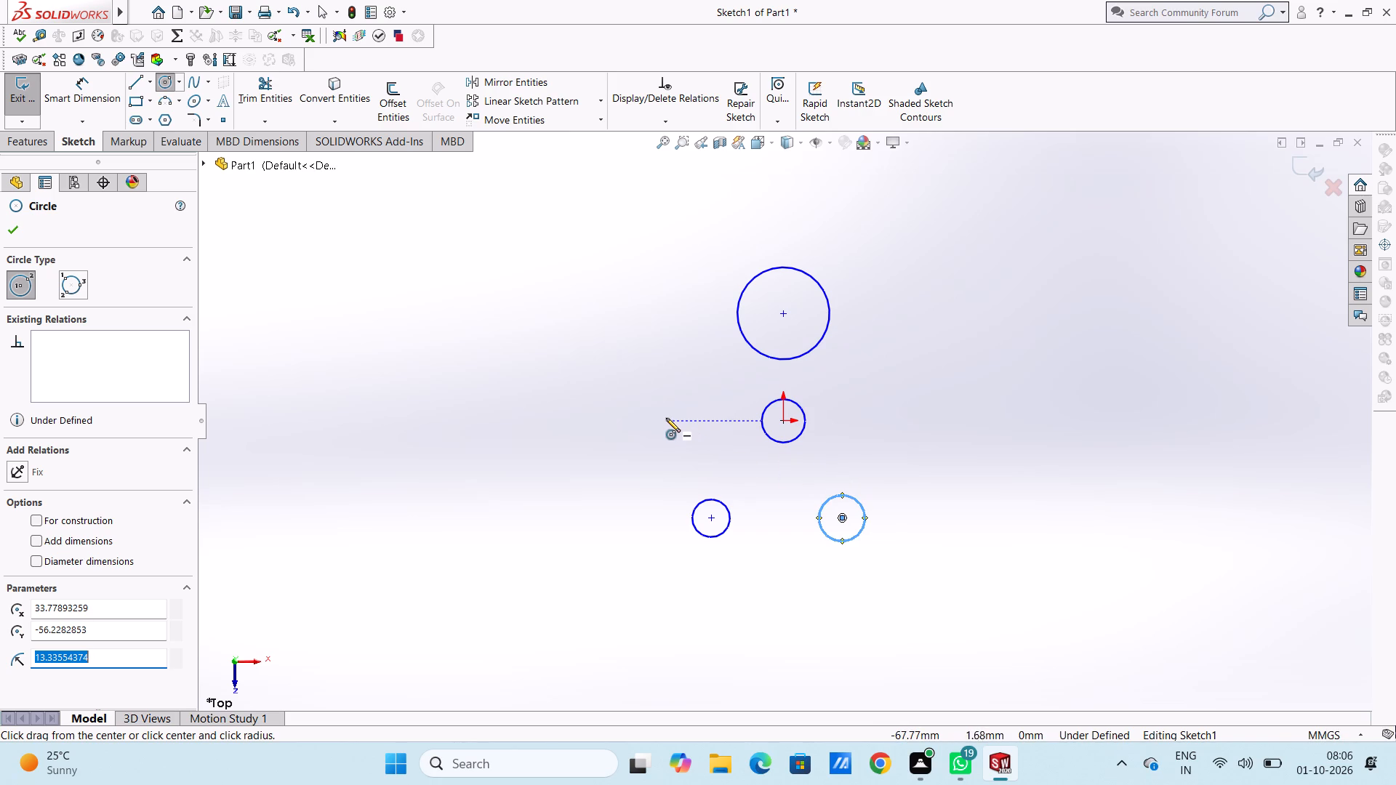
Sketch two level circles about 22 mm above the origin, about 14.7 mm radius on its left and 16.8 mm radius on its right.
click(676, 382)
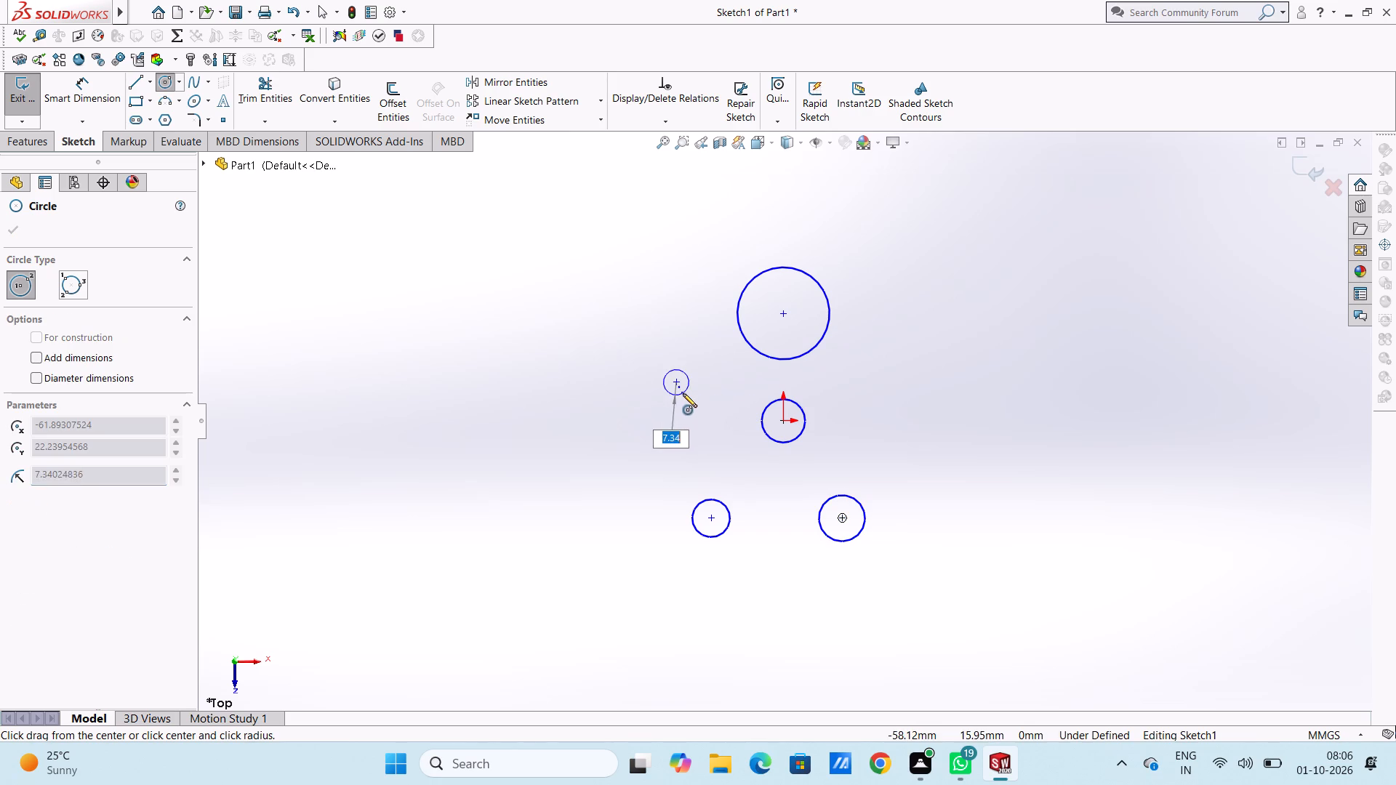
click(686, 406)
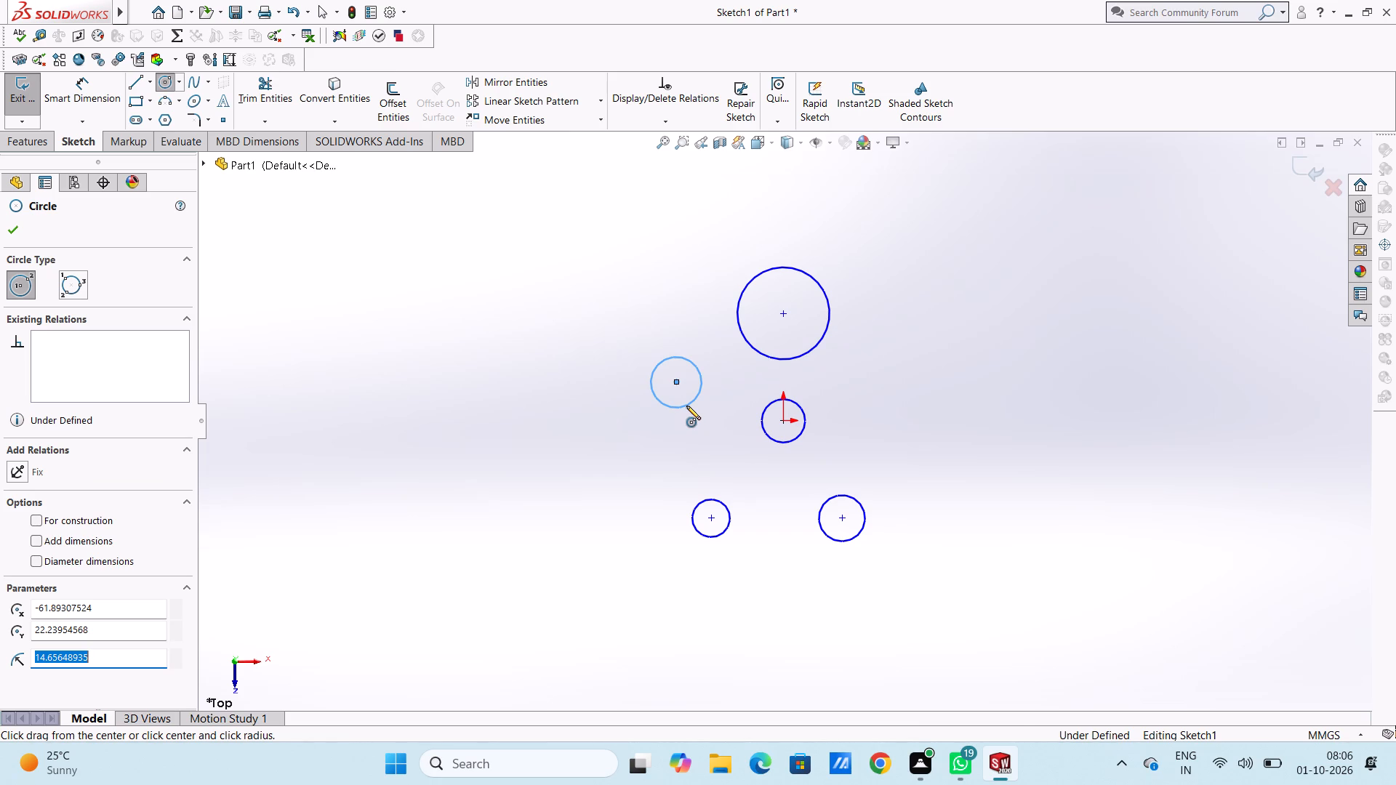
click(879, 379)
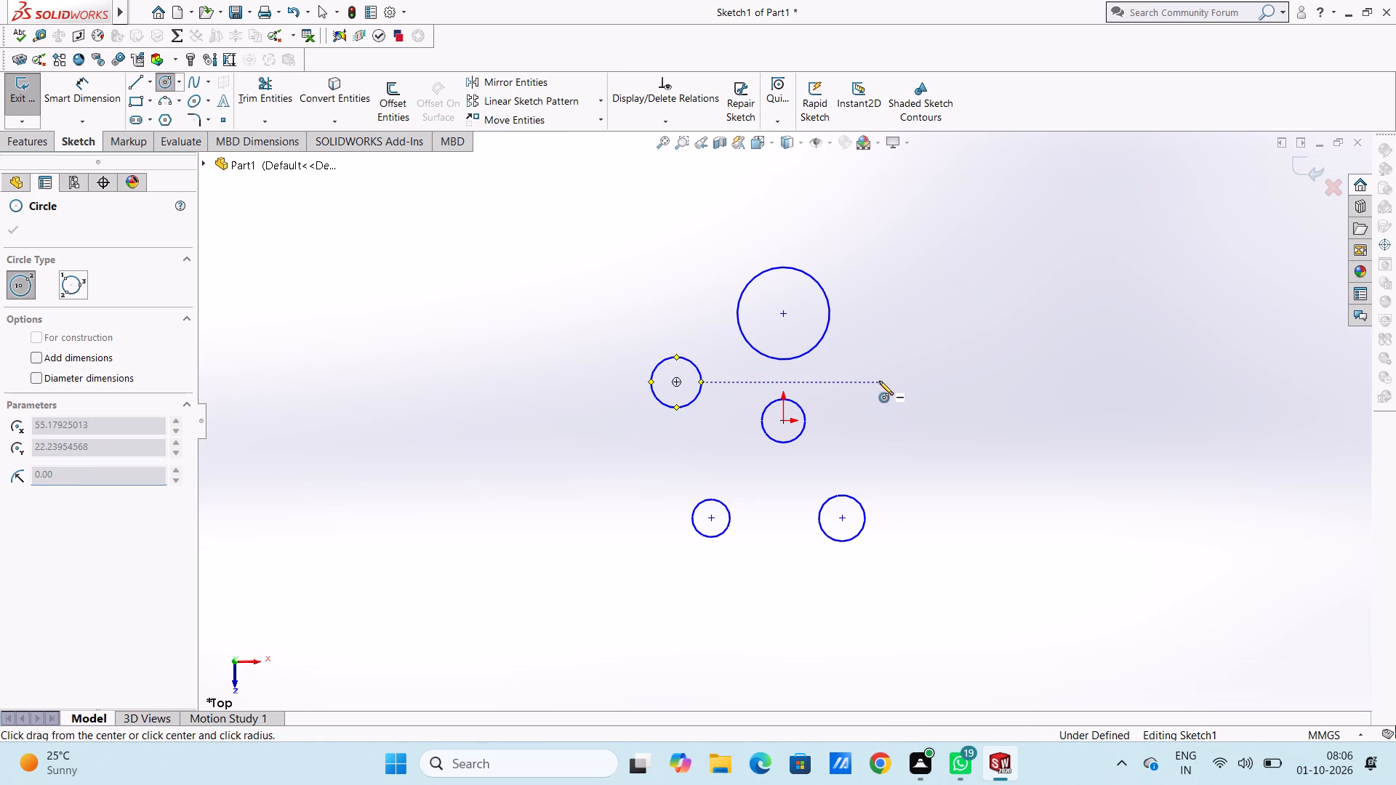
click(894, 407)
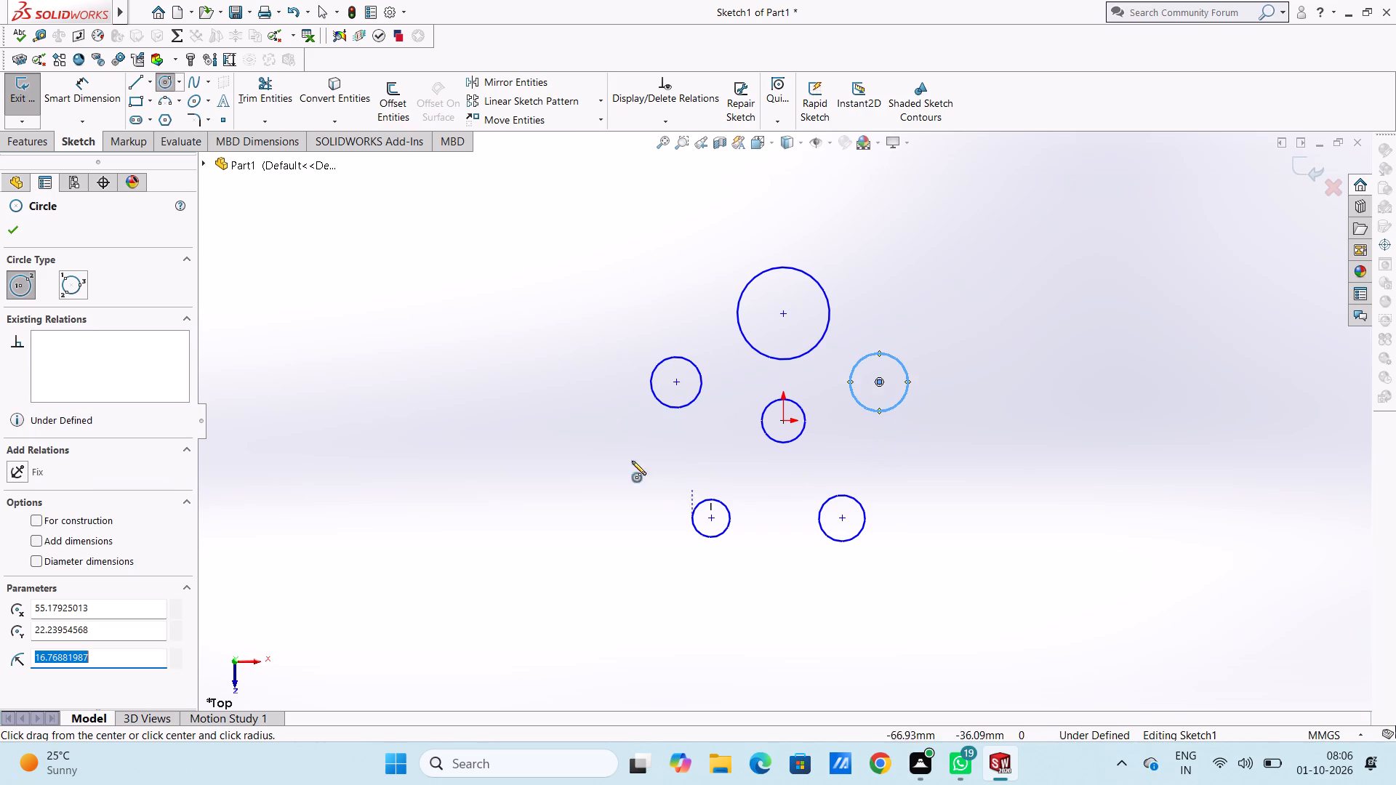
click(21, 230)
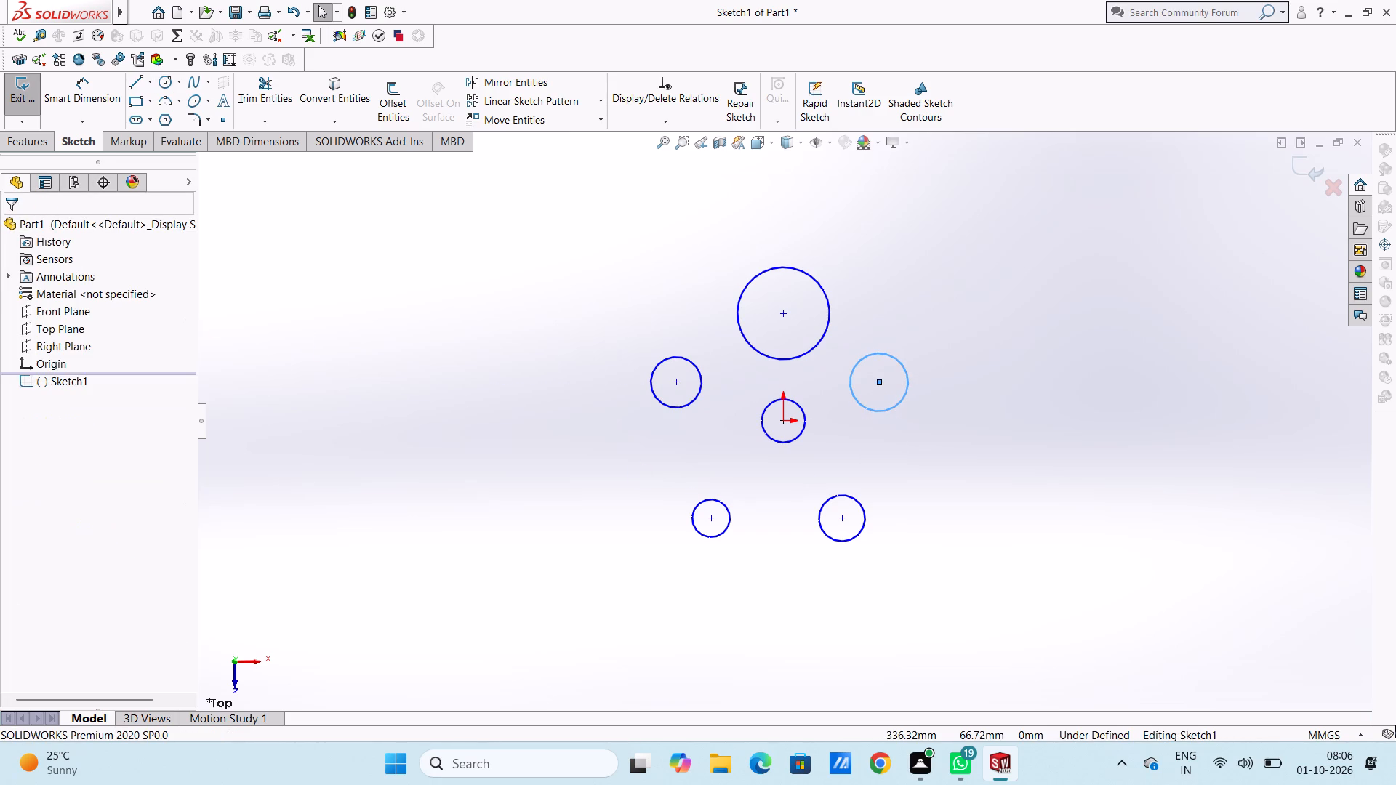
Dimension the two circles flanking the origin circle, giving each a diameter of 40 mm.
click(100, 101)
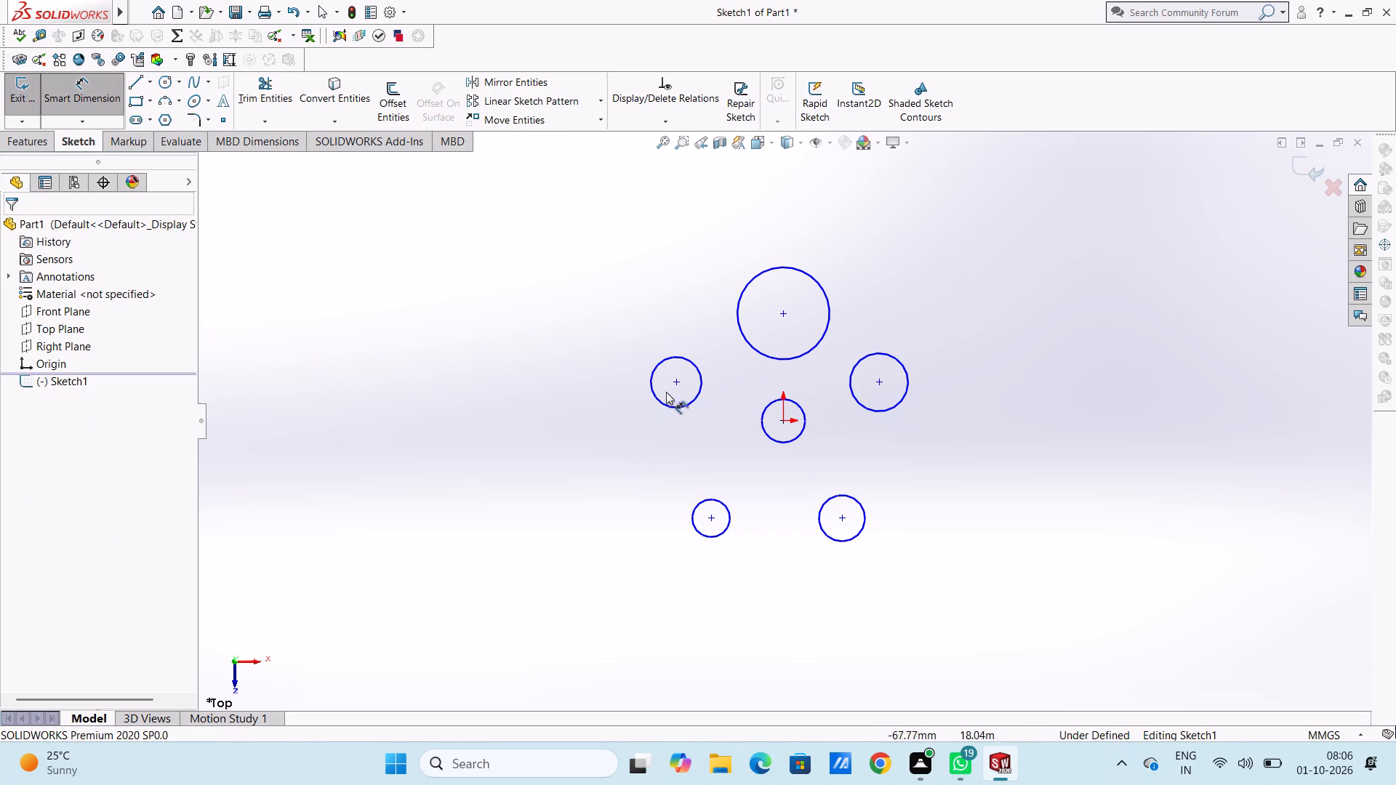
click(665, 402)
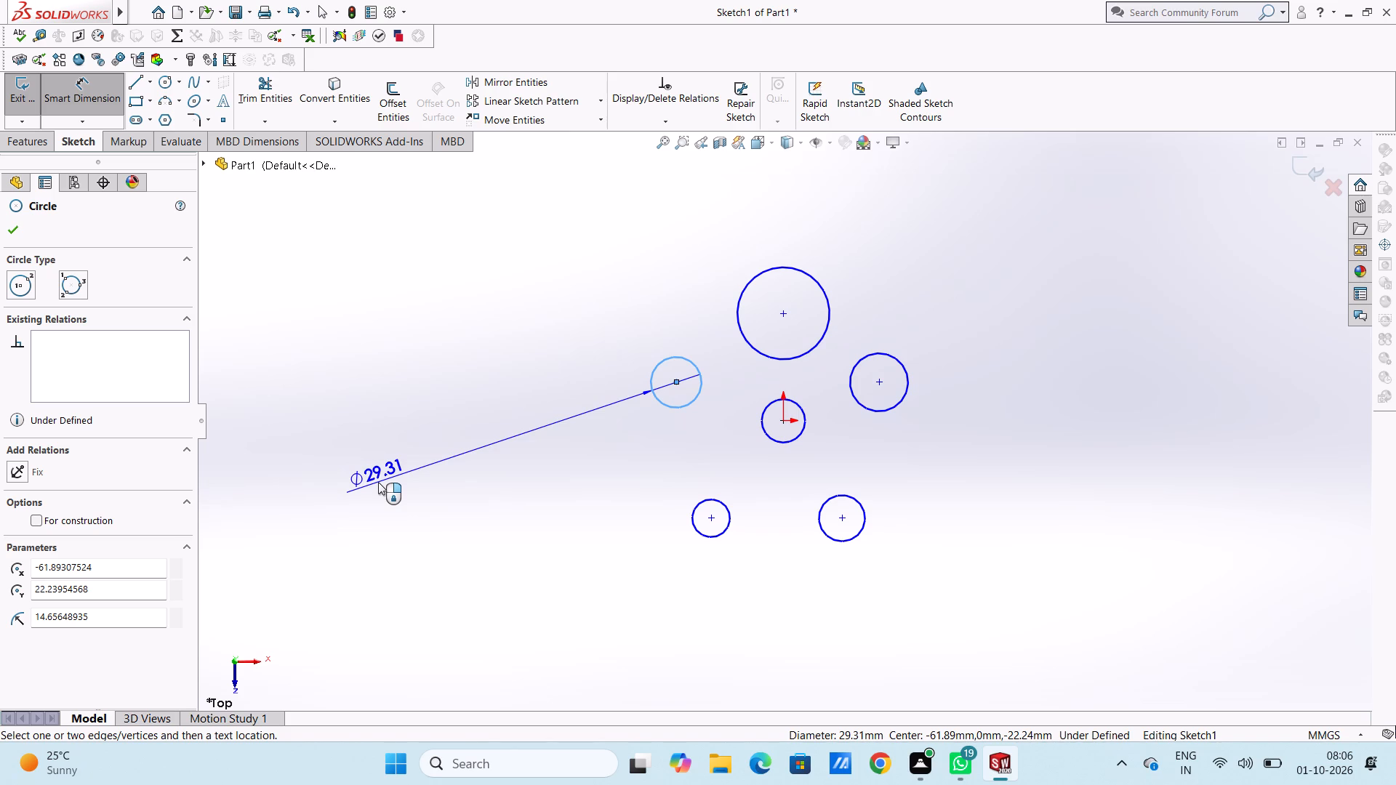
click(378, 482)
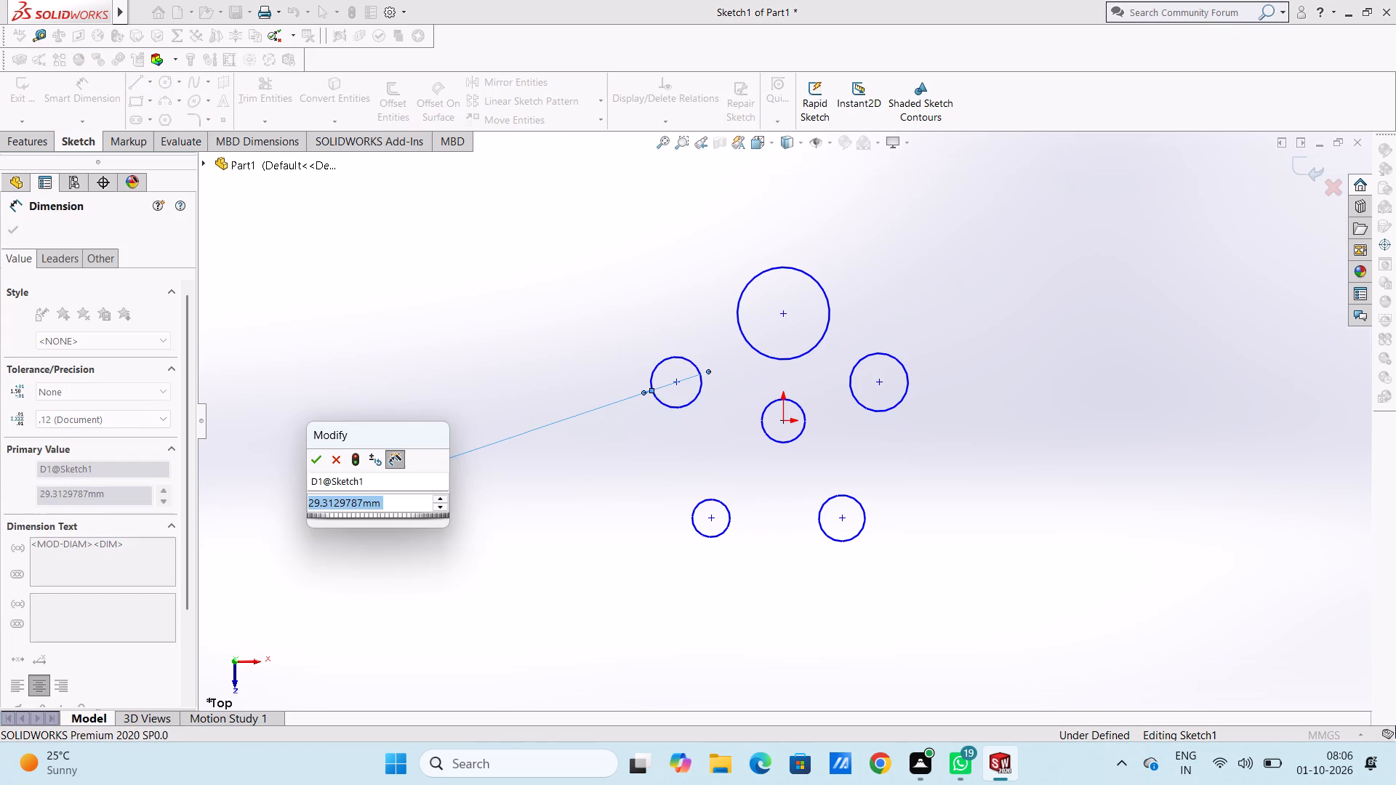
text(40)
key(Return)
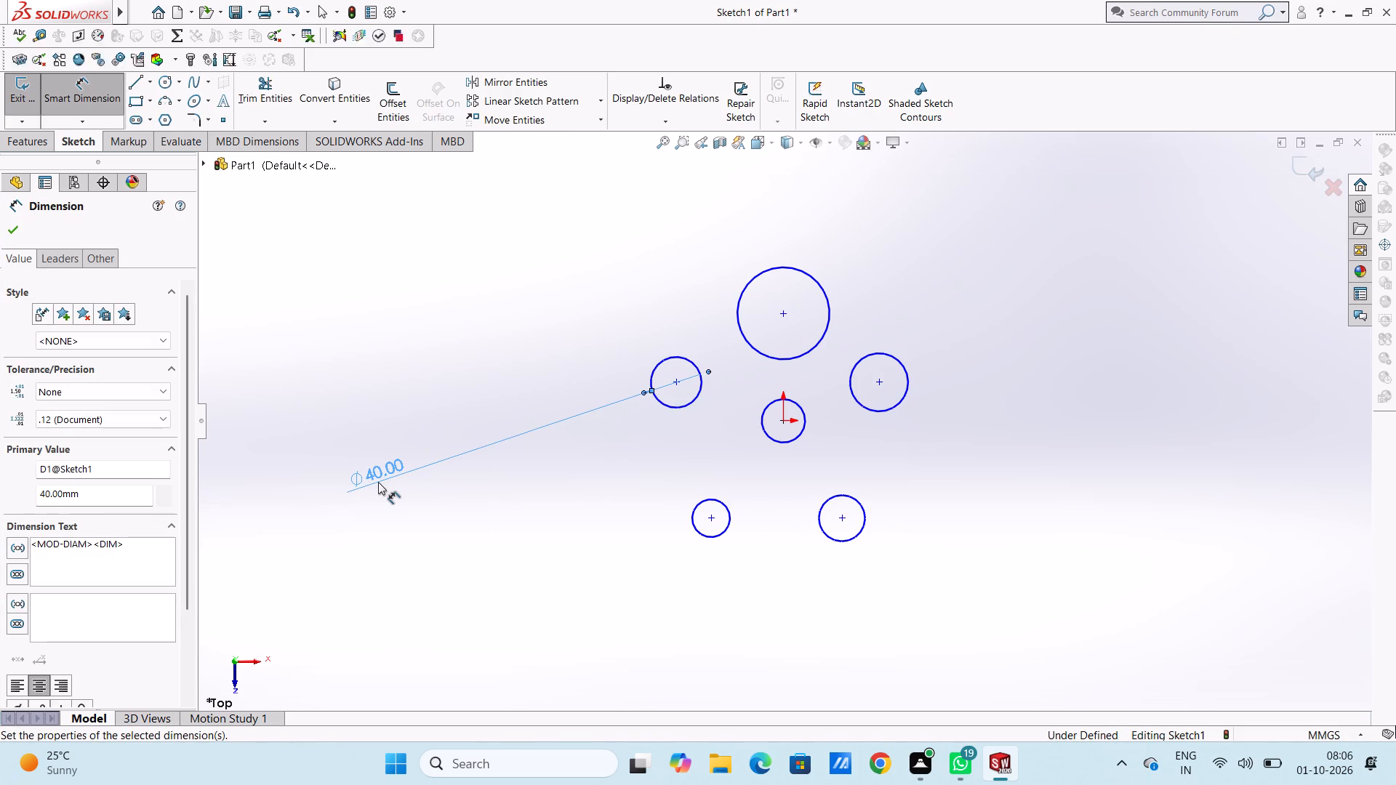
click(401, 410)
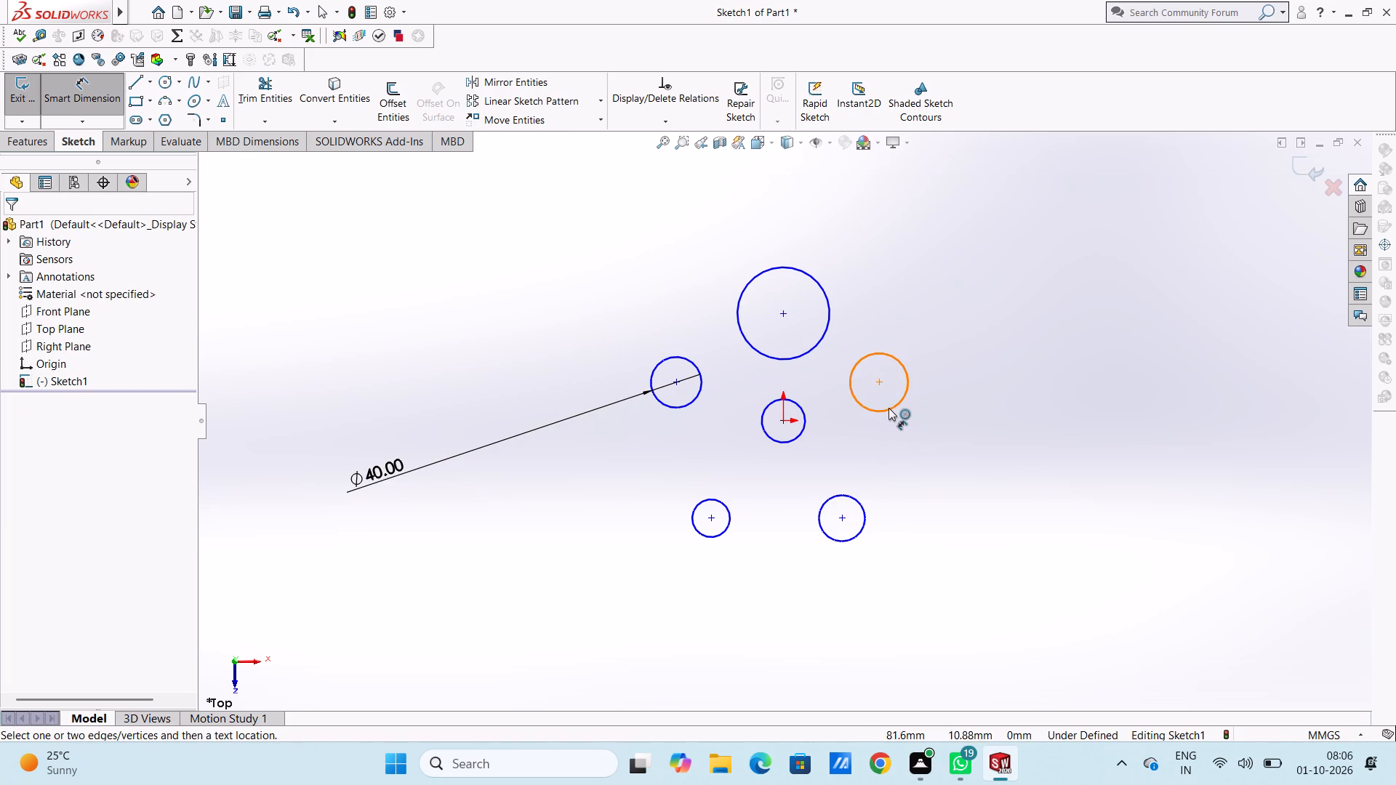
click(890, 408)
click(1160, 544)
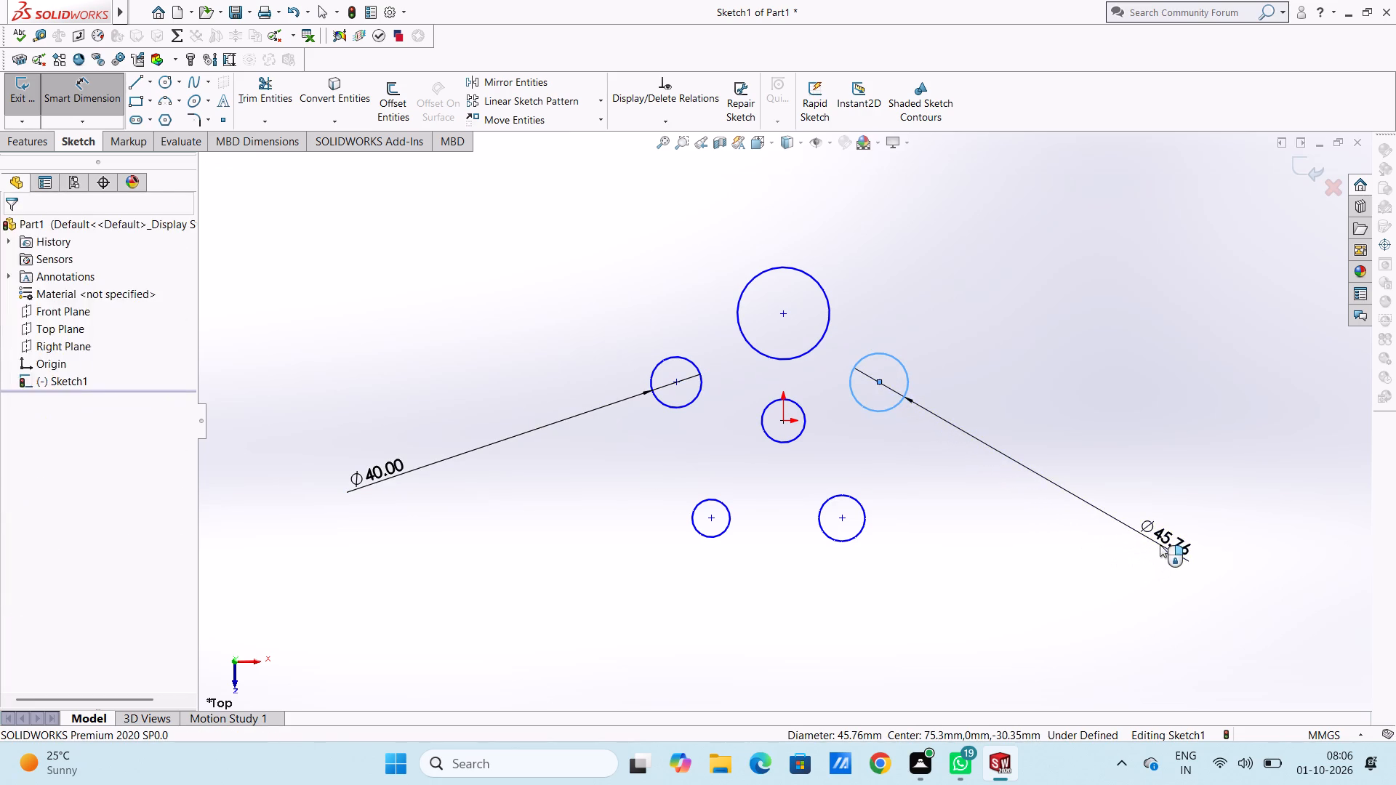
text(40)
key(Return)
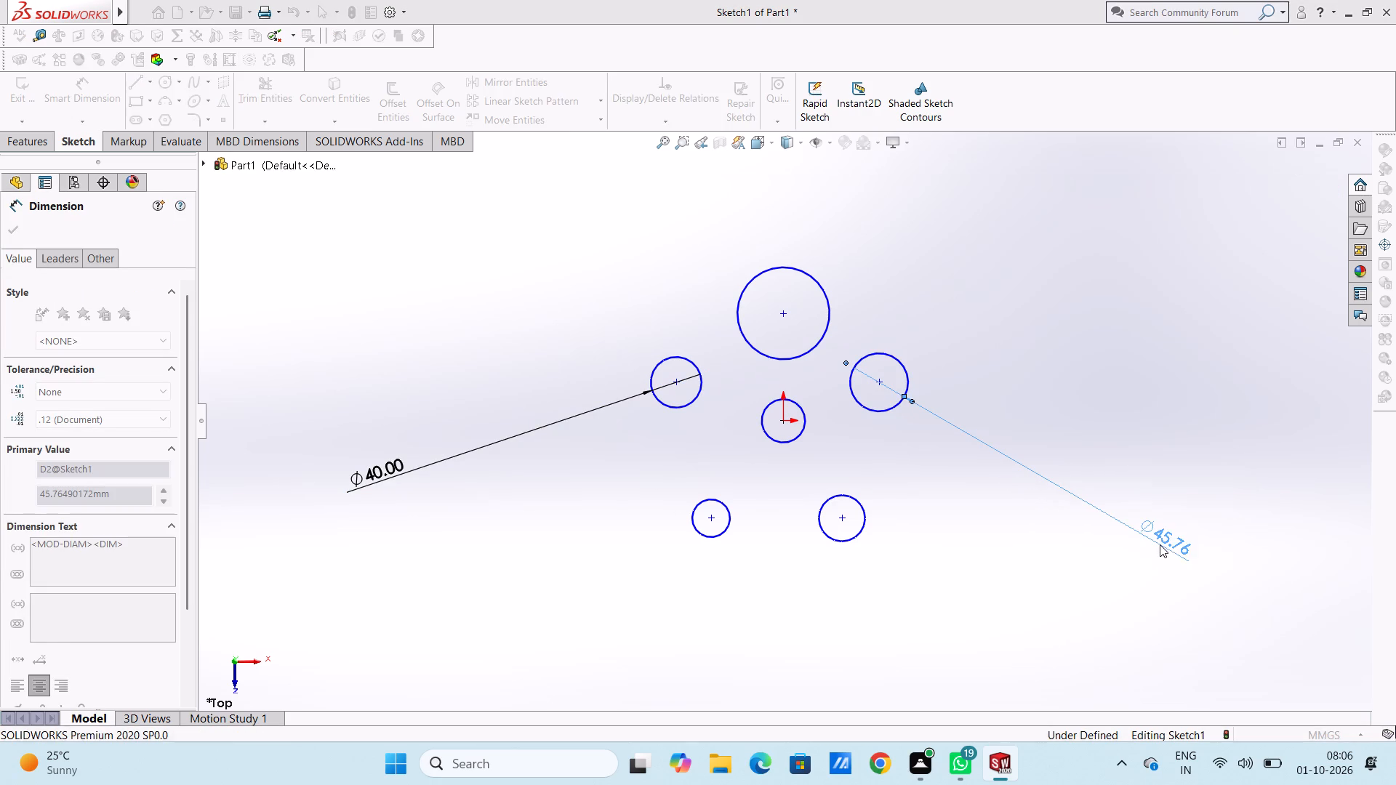
click(990, 552)
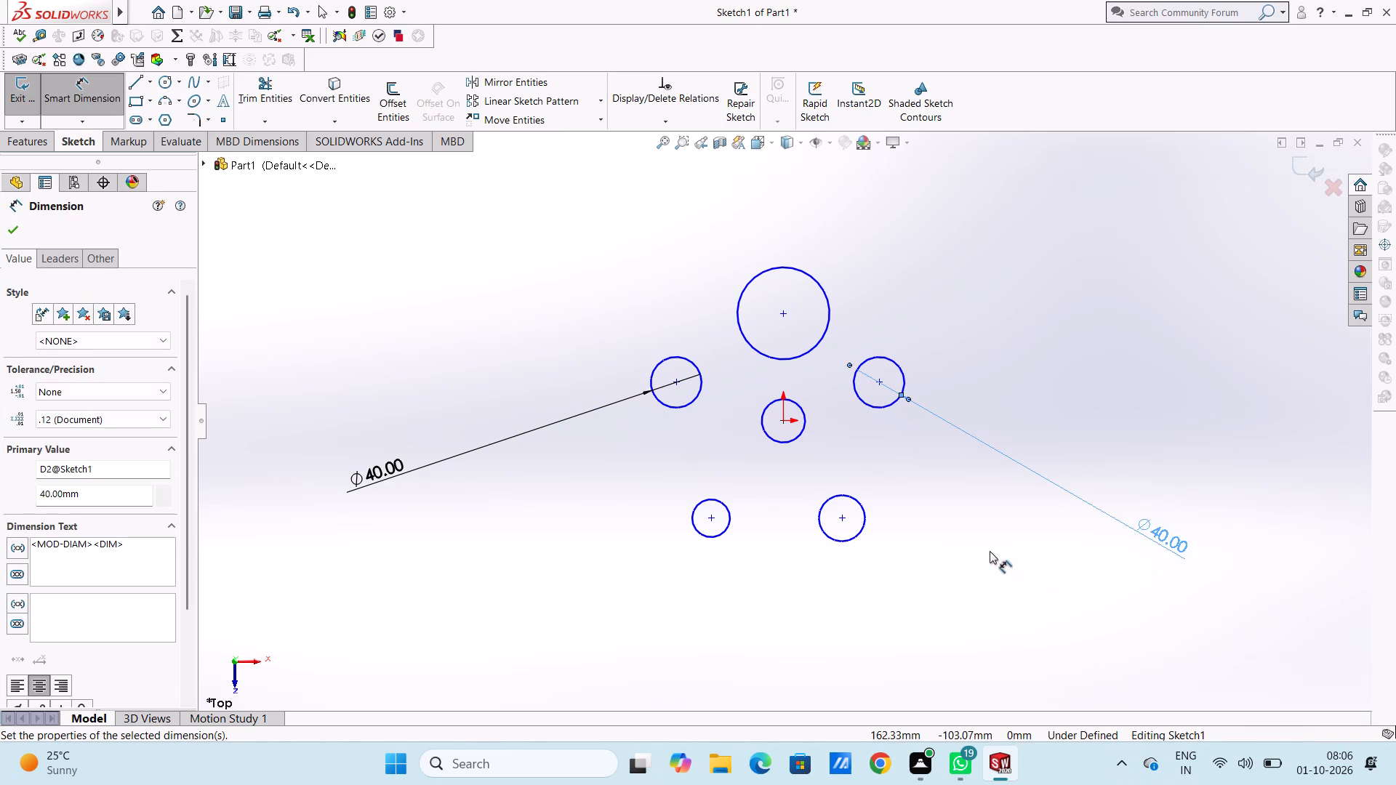
Dimension the two circles below the origin, giving each a diameter of 40 mm.
click(855, 537)
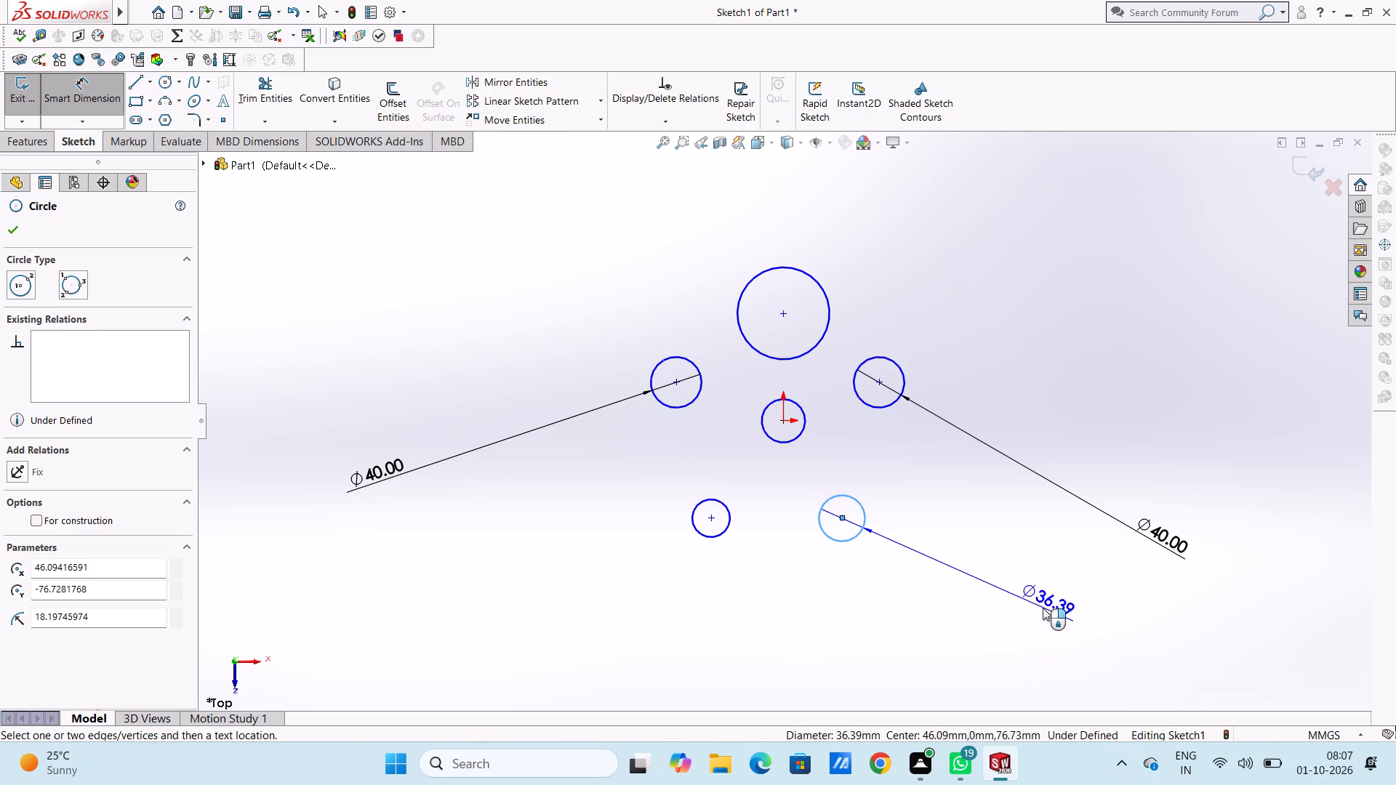
click(1043, 608)
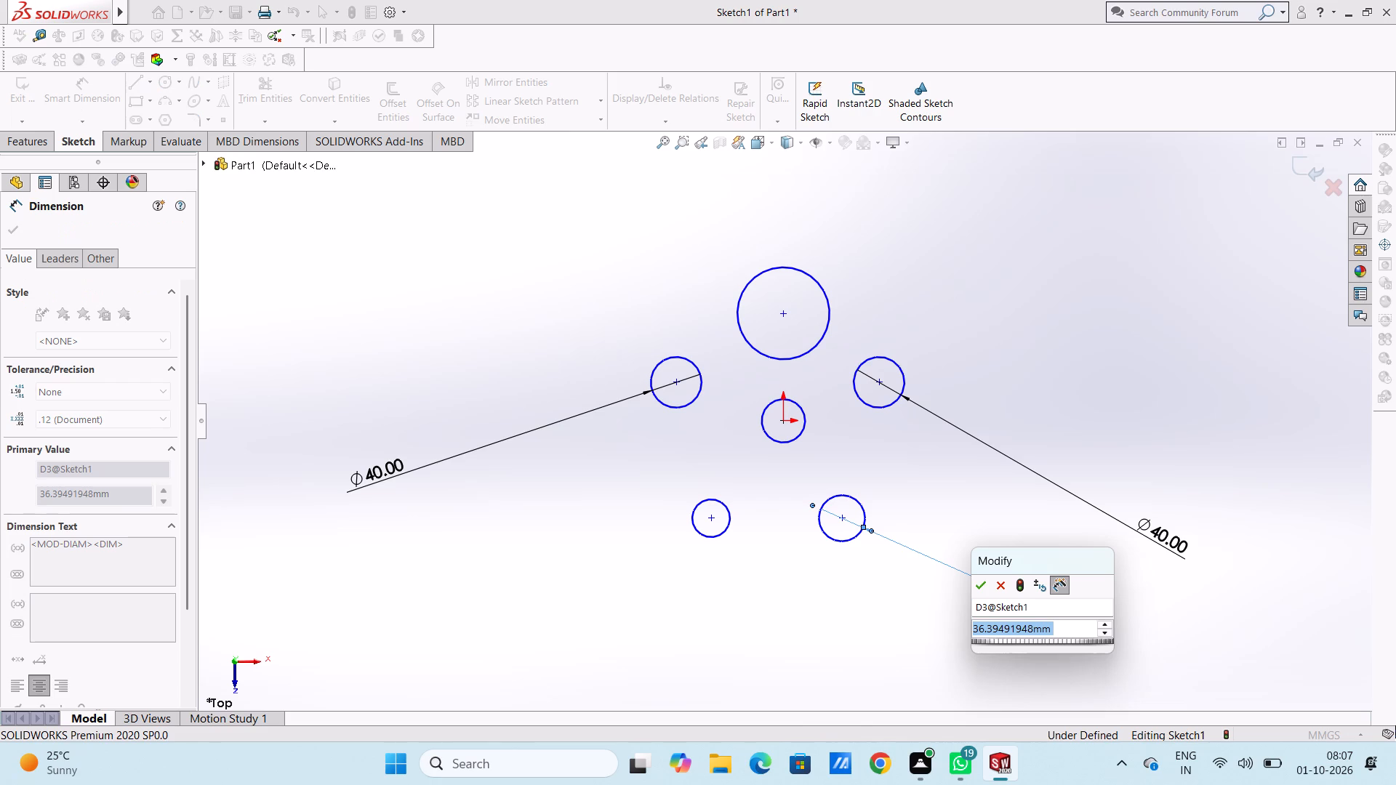
text(40)
key(Return)
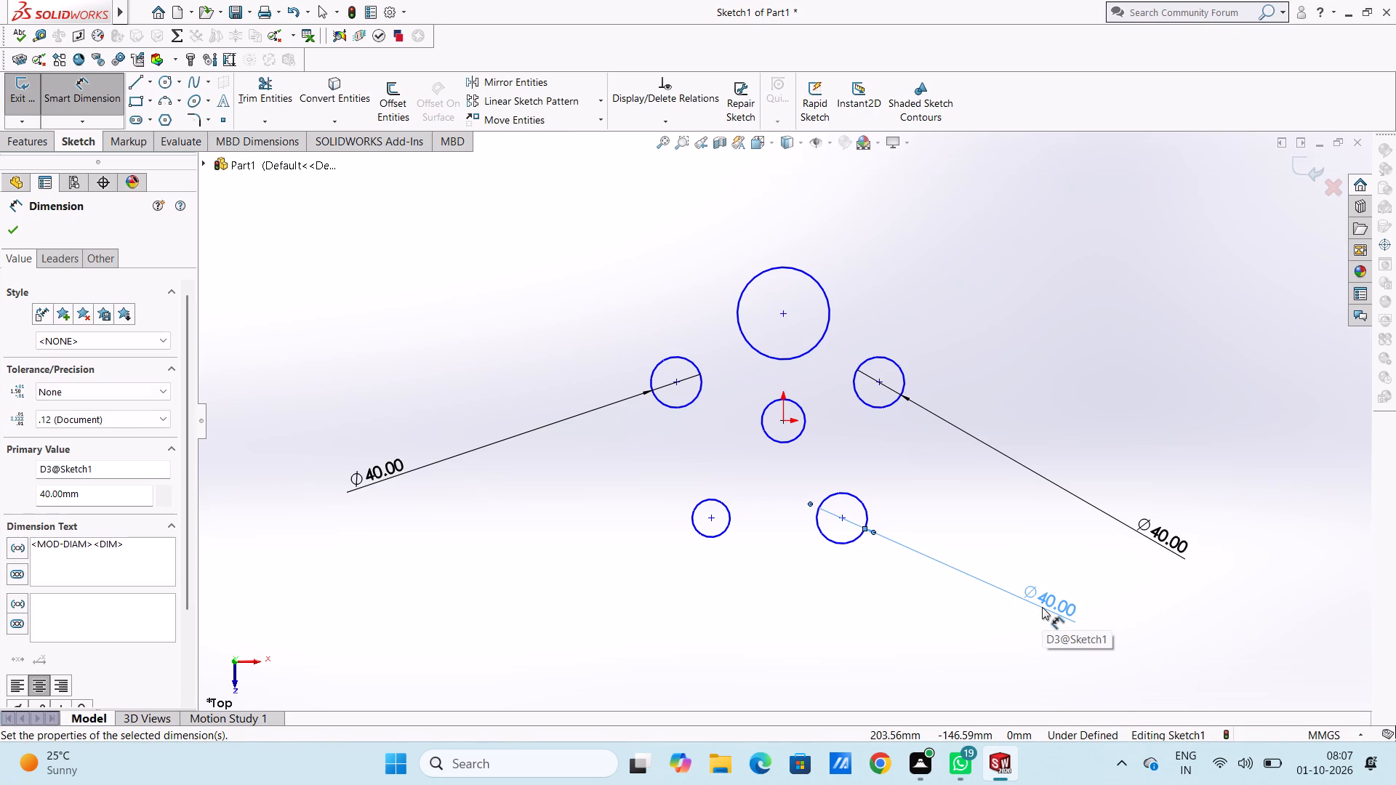
click(902, 618)
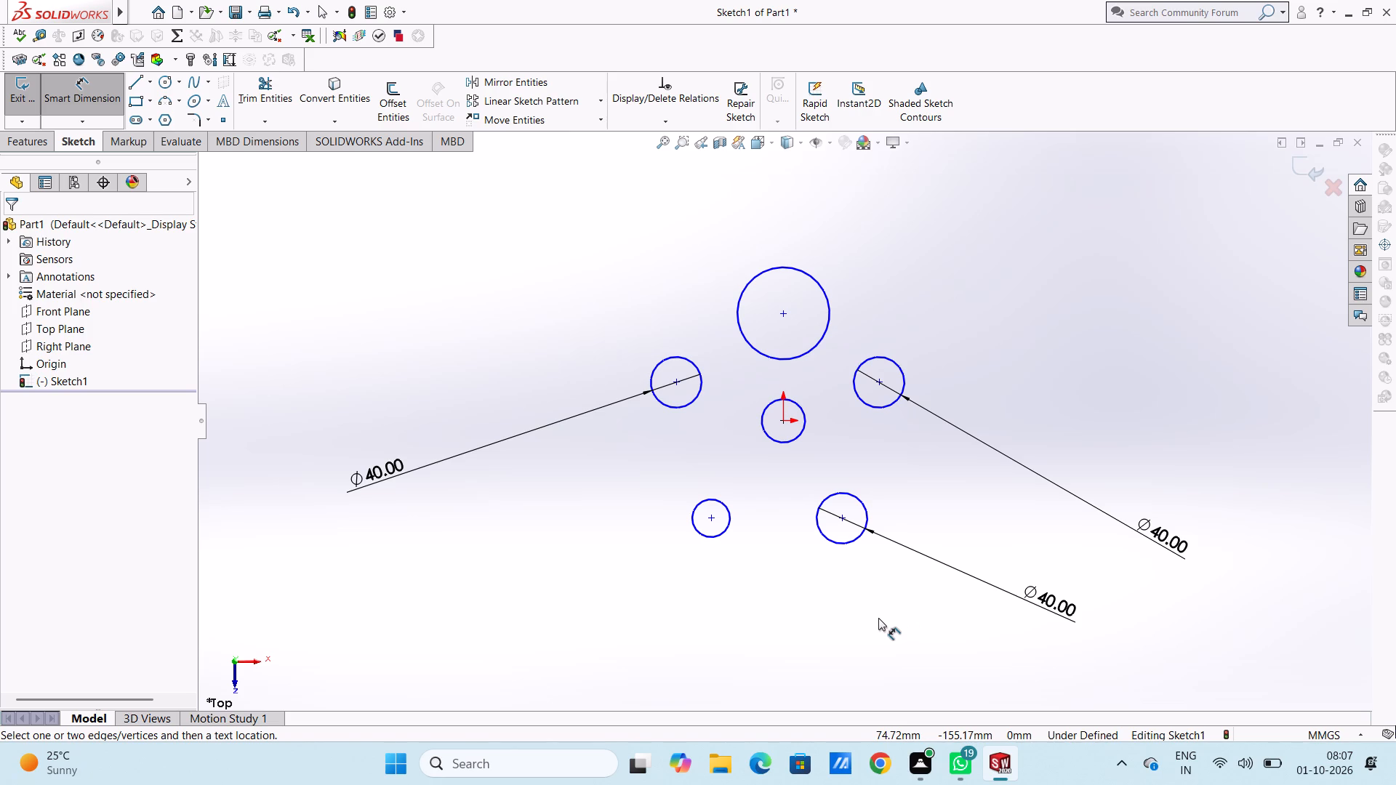
click(723, 537)
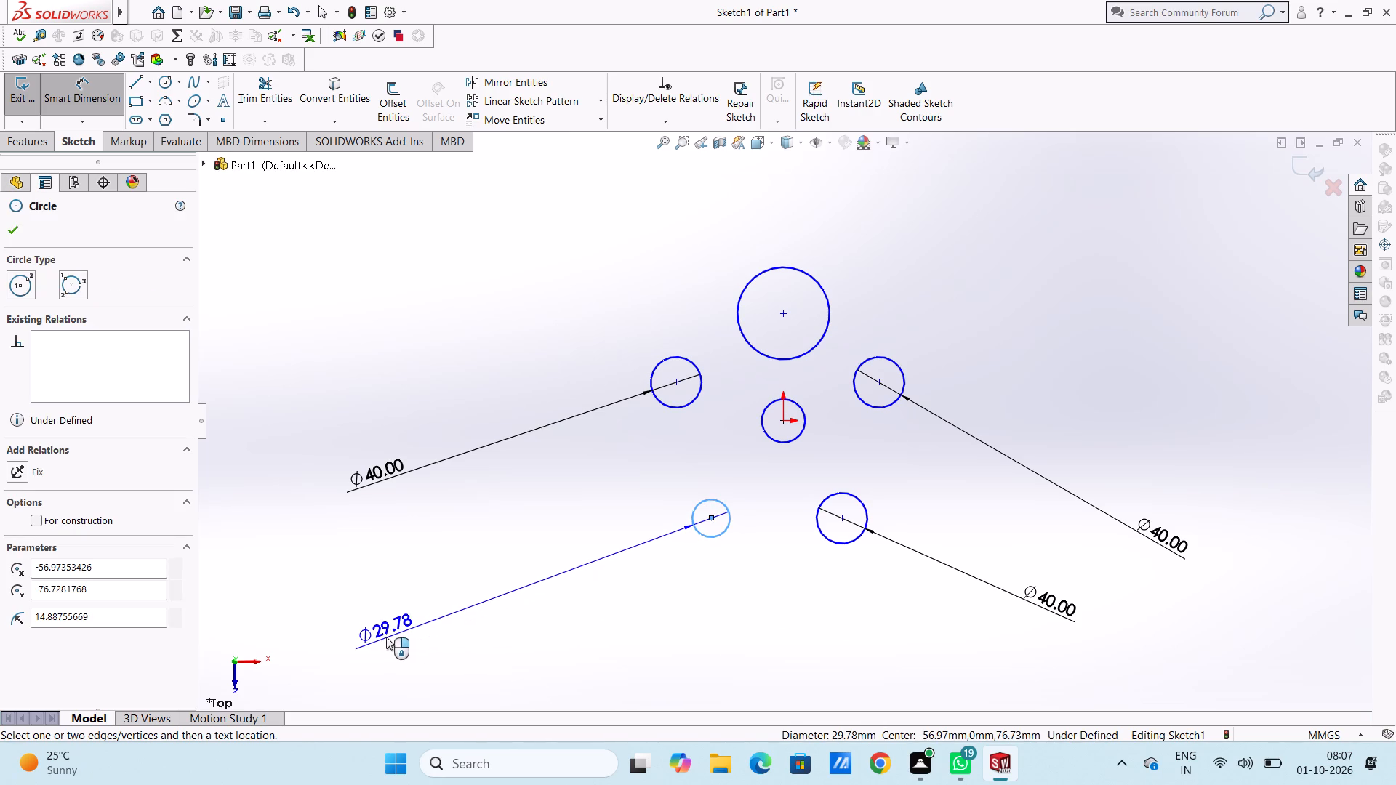
click(386, 637)
text(40)
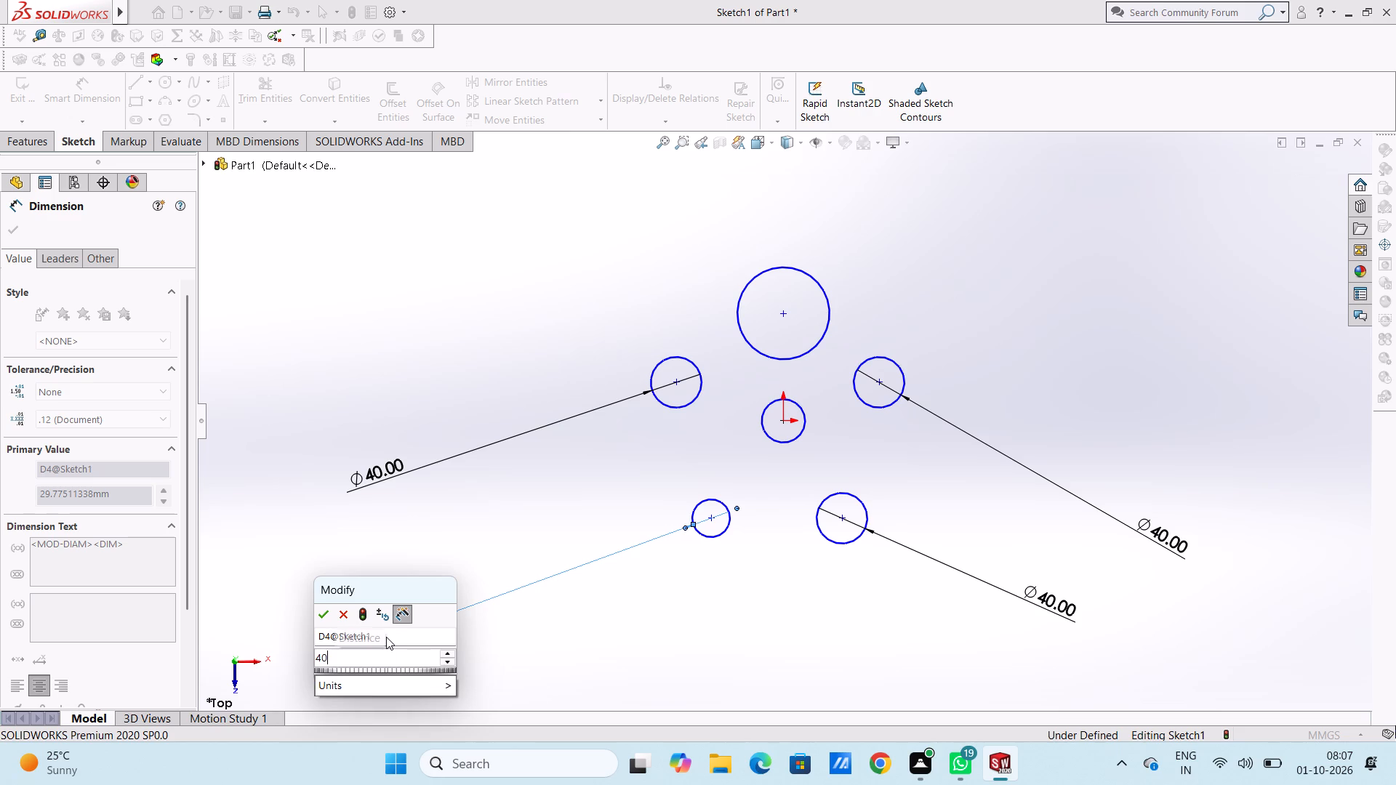
key(Return)
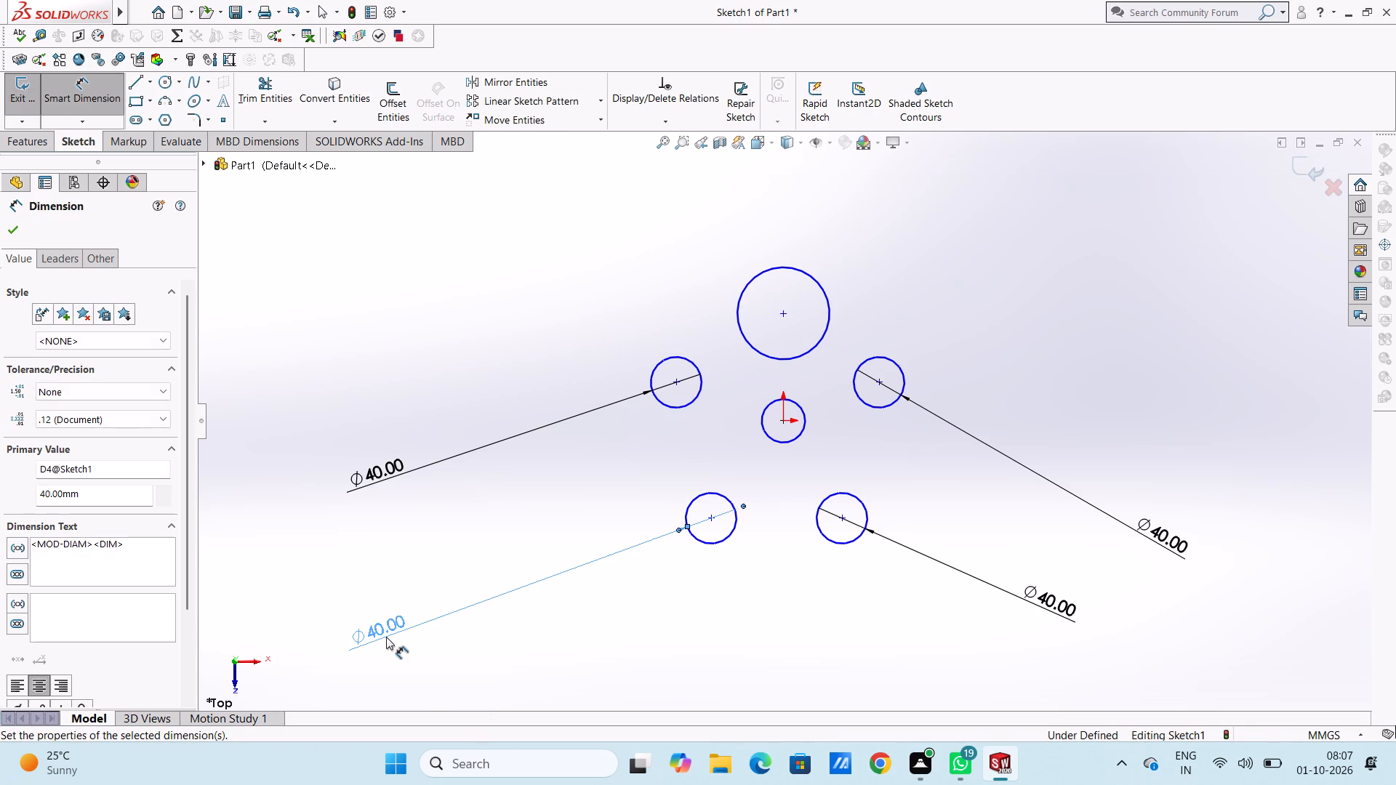
click(471, 535)
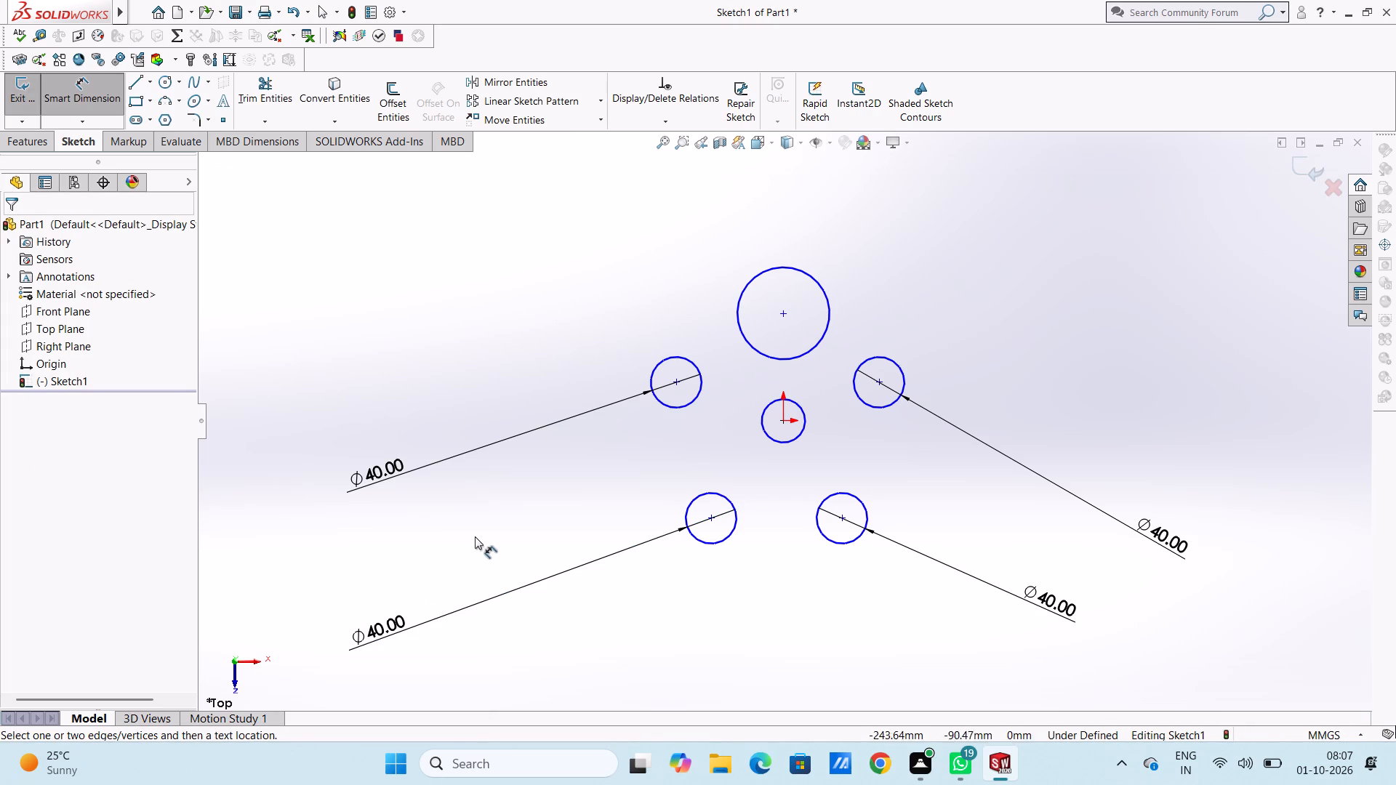
Dimension the horizontal distance from the lower-left circle's center to the origin as 78.34 mm.
click(713, 518)
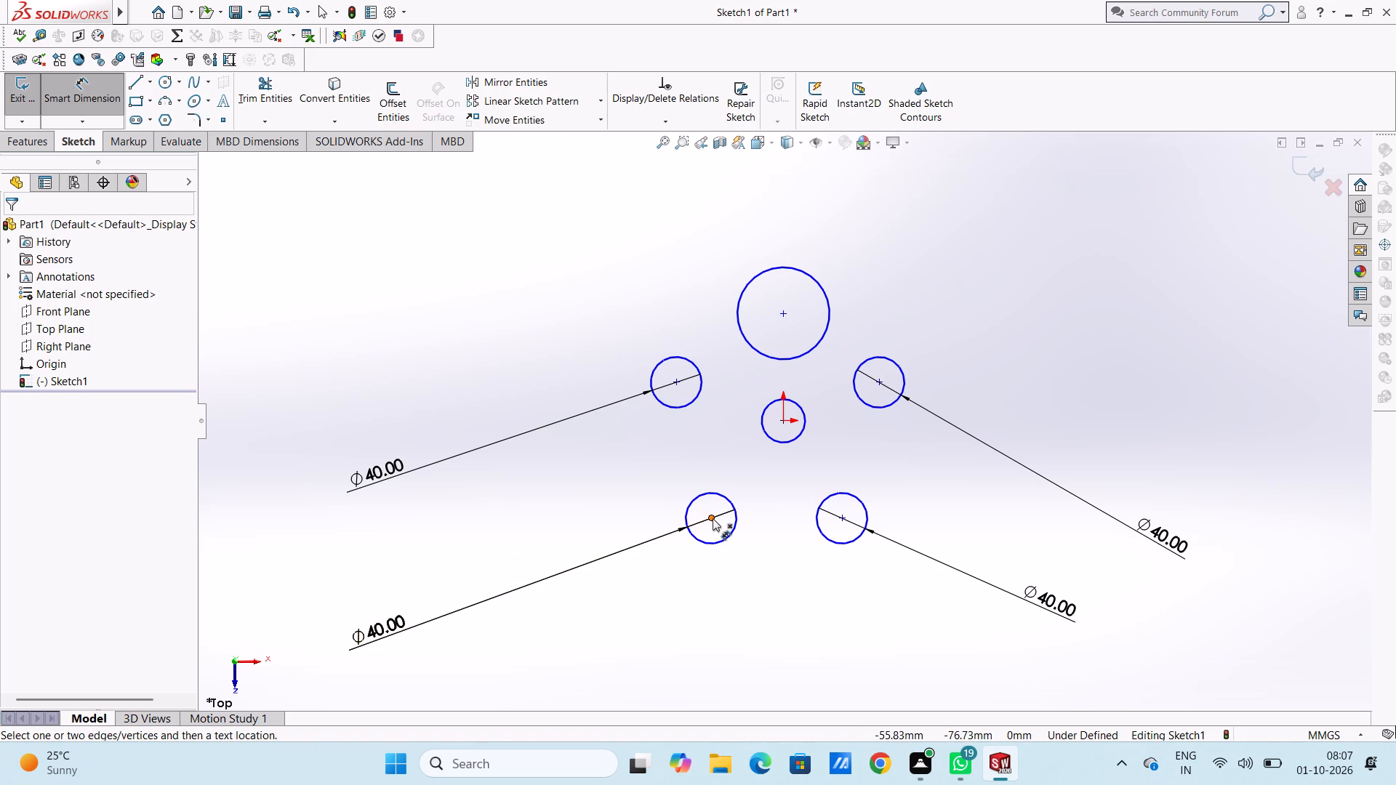
click(782, 421)
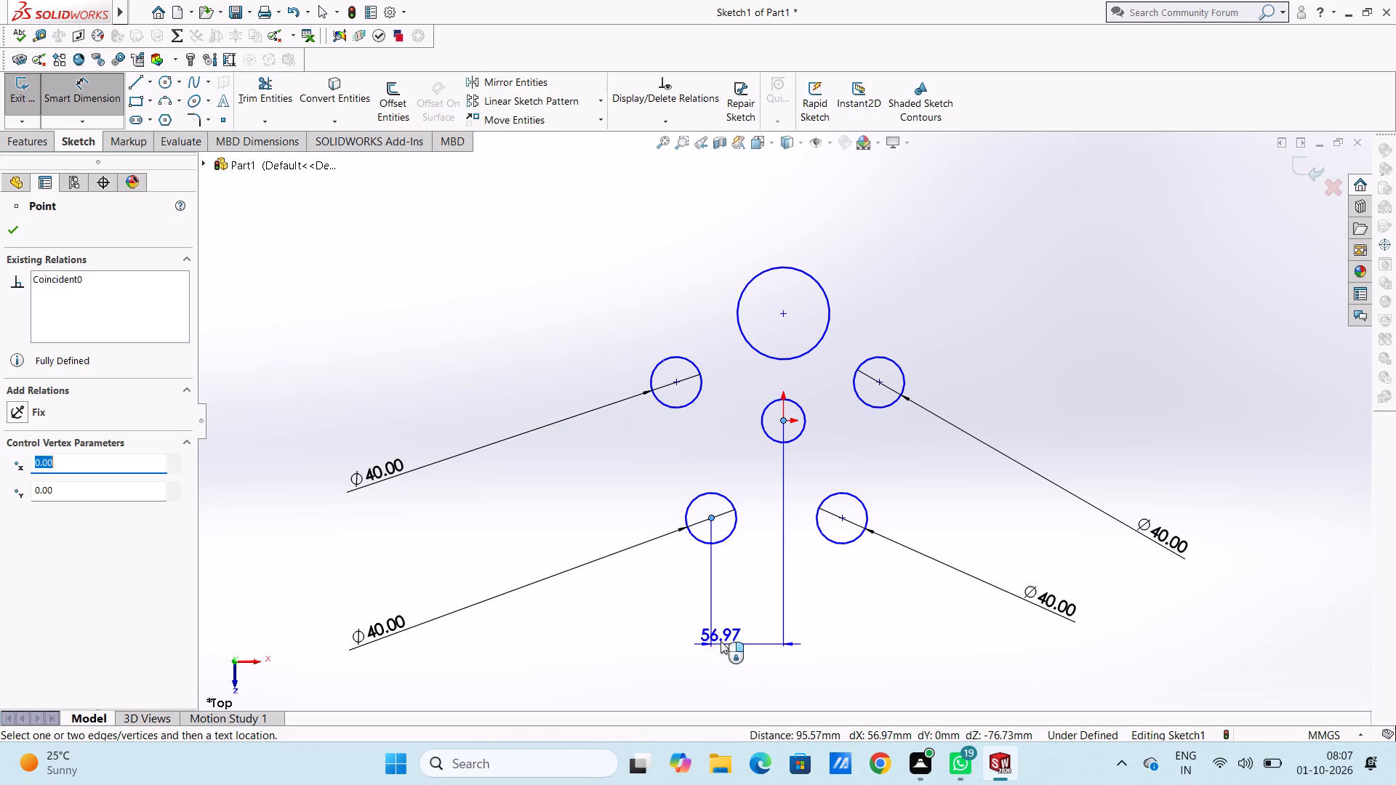
click(715, 651)
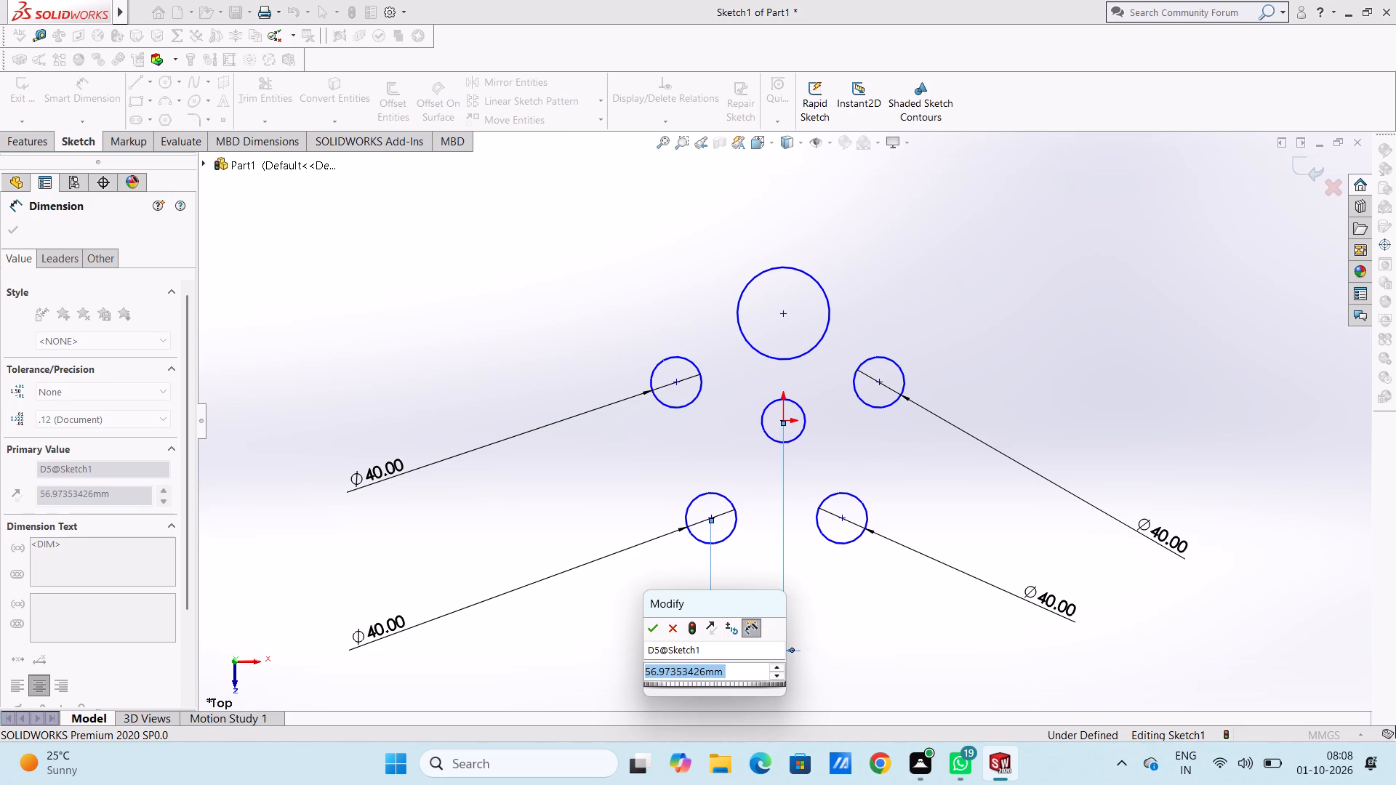
text(78)
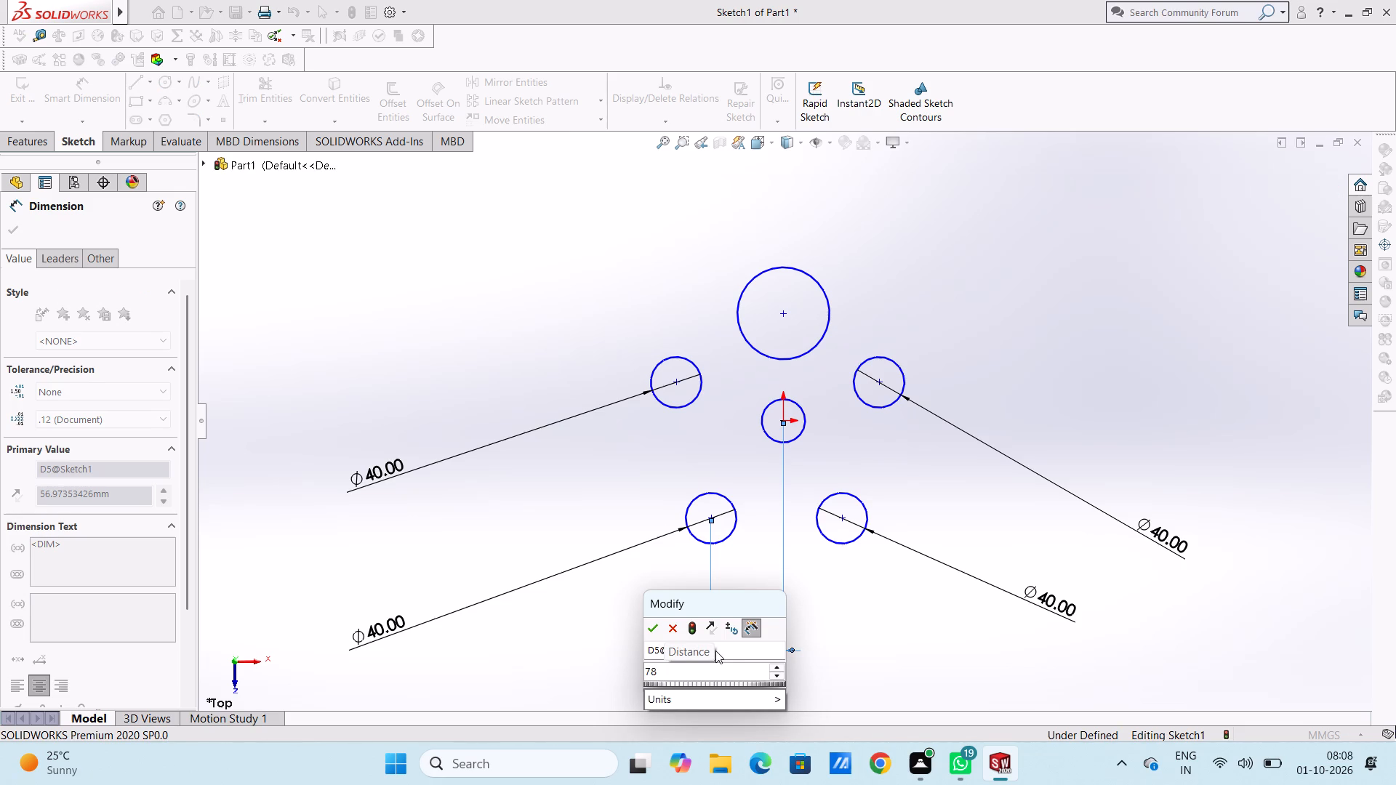
text(.34)
key(Return)
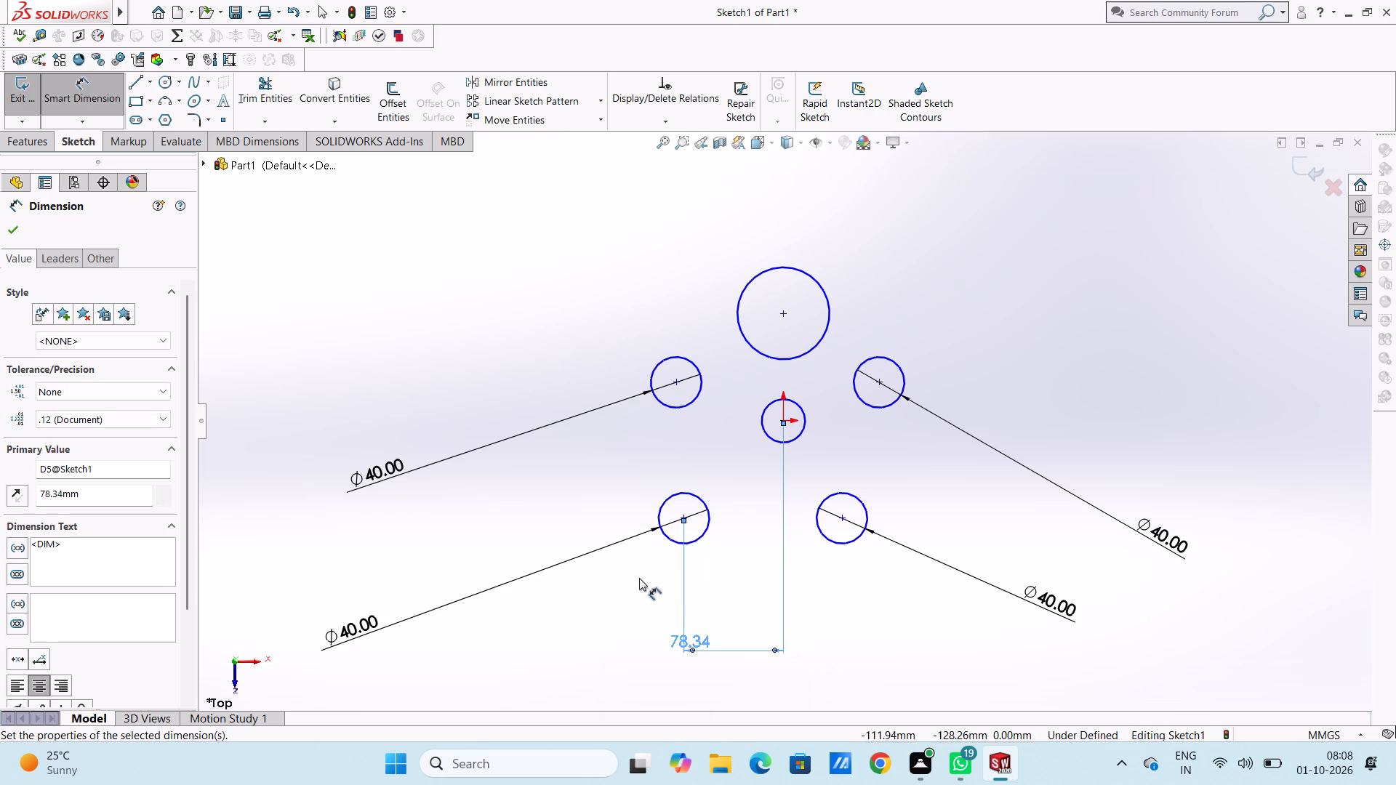
click(594, 506)
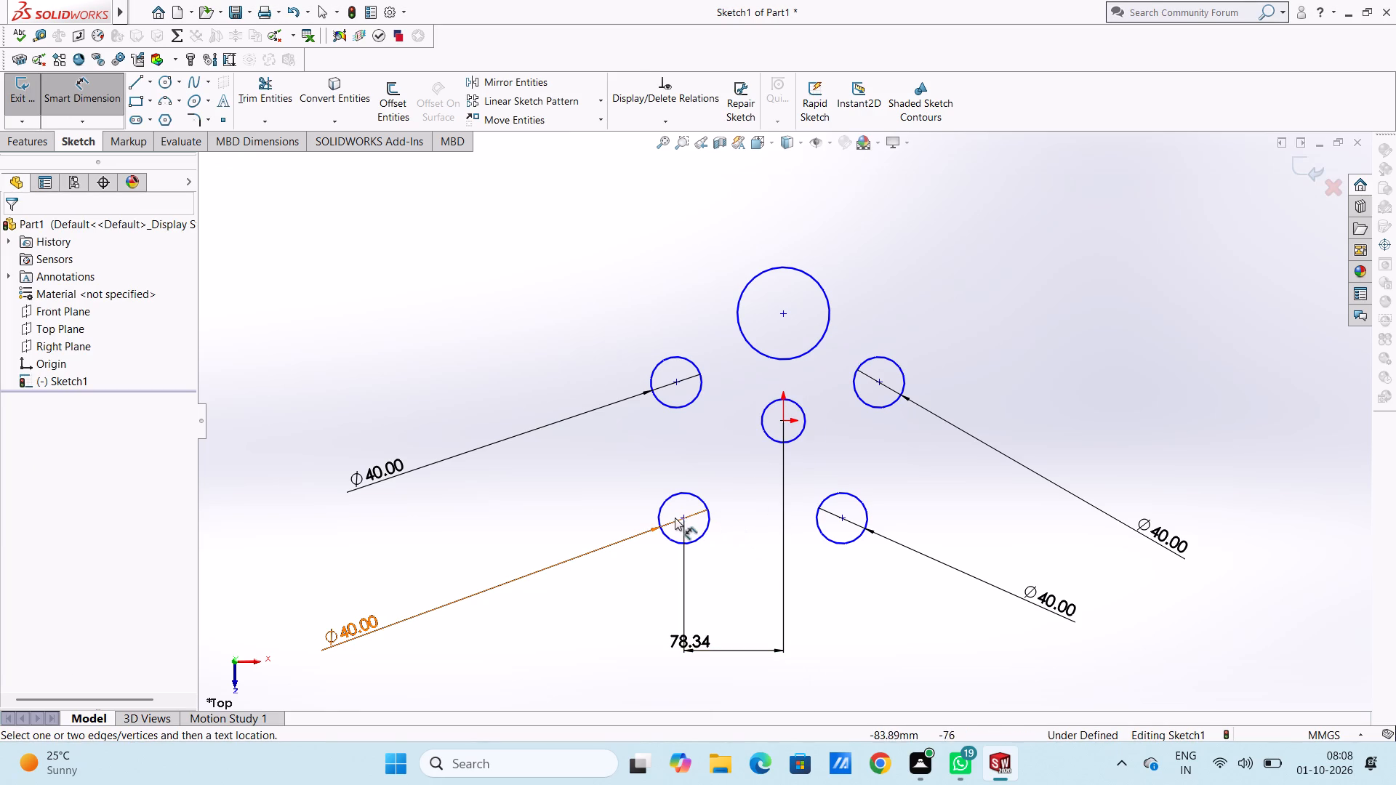
Dimension the horizontal spacing between the centers of the two circles below the origin as 156.68 mm.
click(682, 521)
click(844, 518)
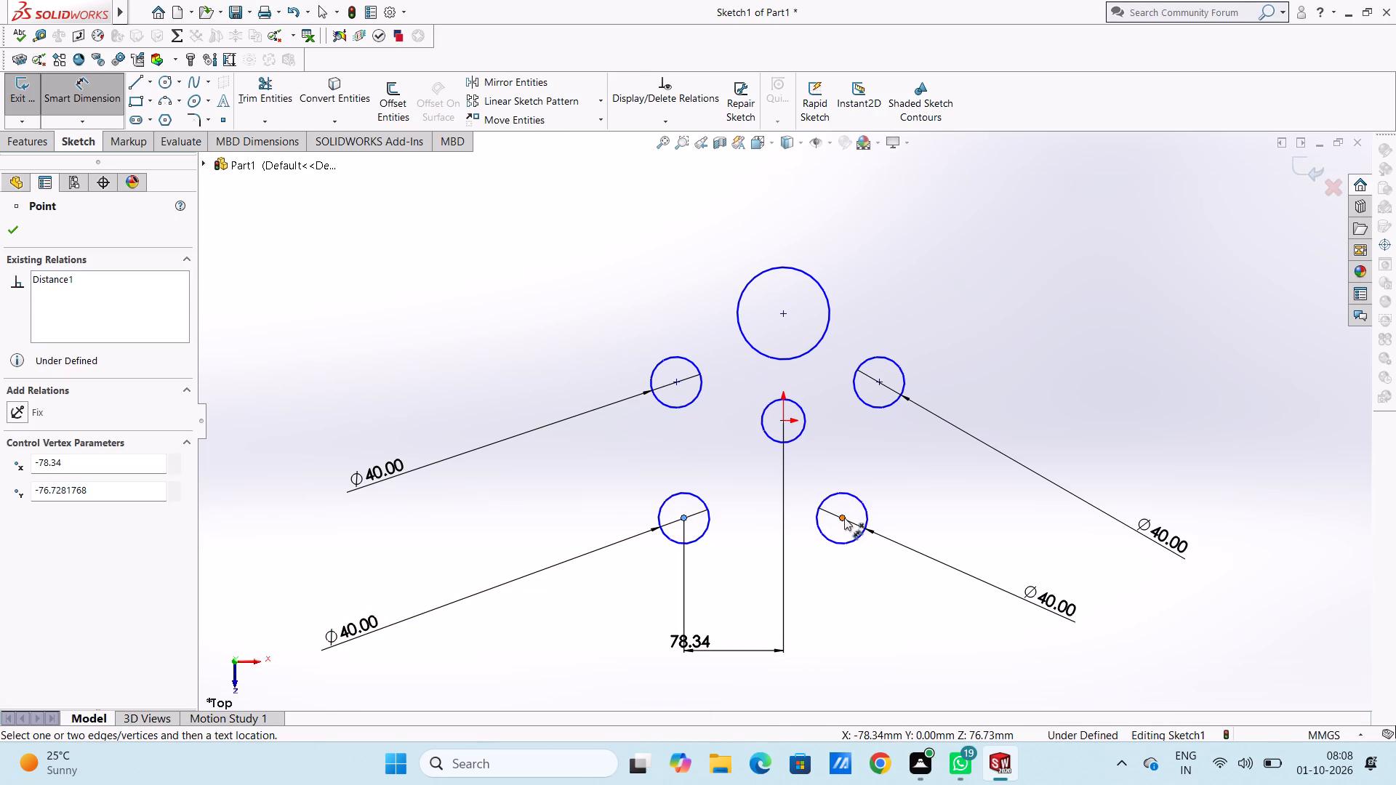
click(784, 680)
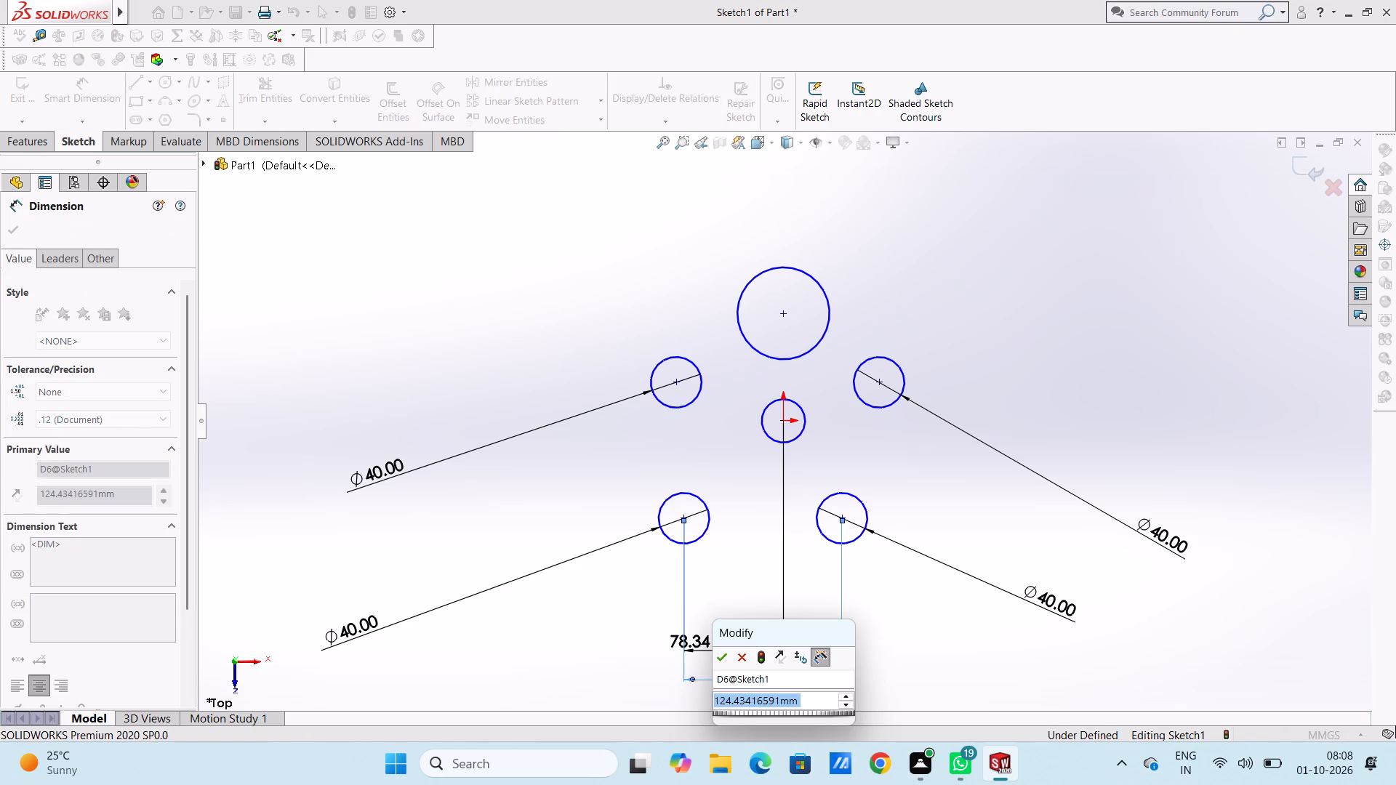
text(156)
key(period)
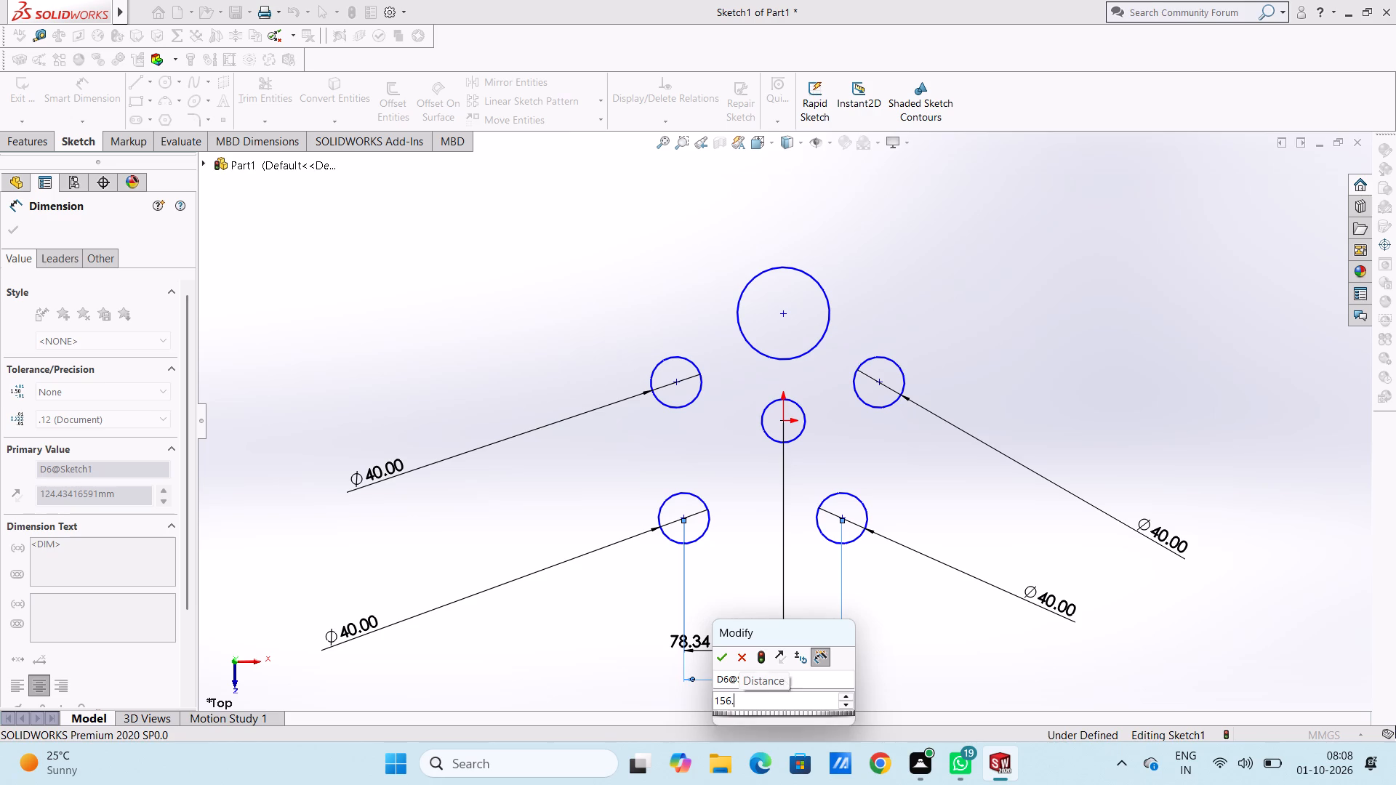
text(68)
key(Return)
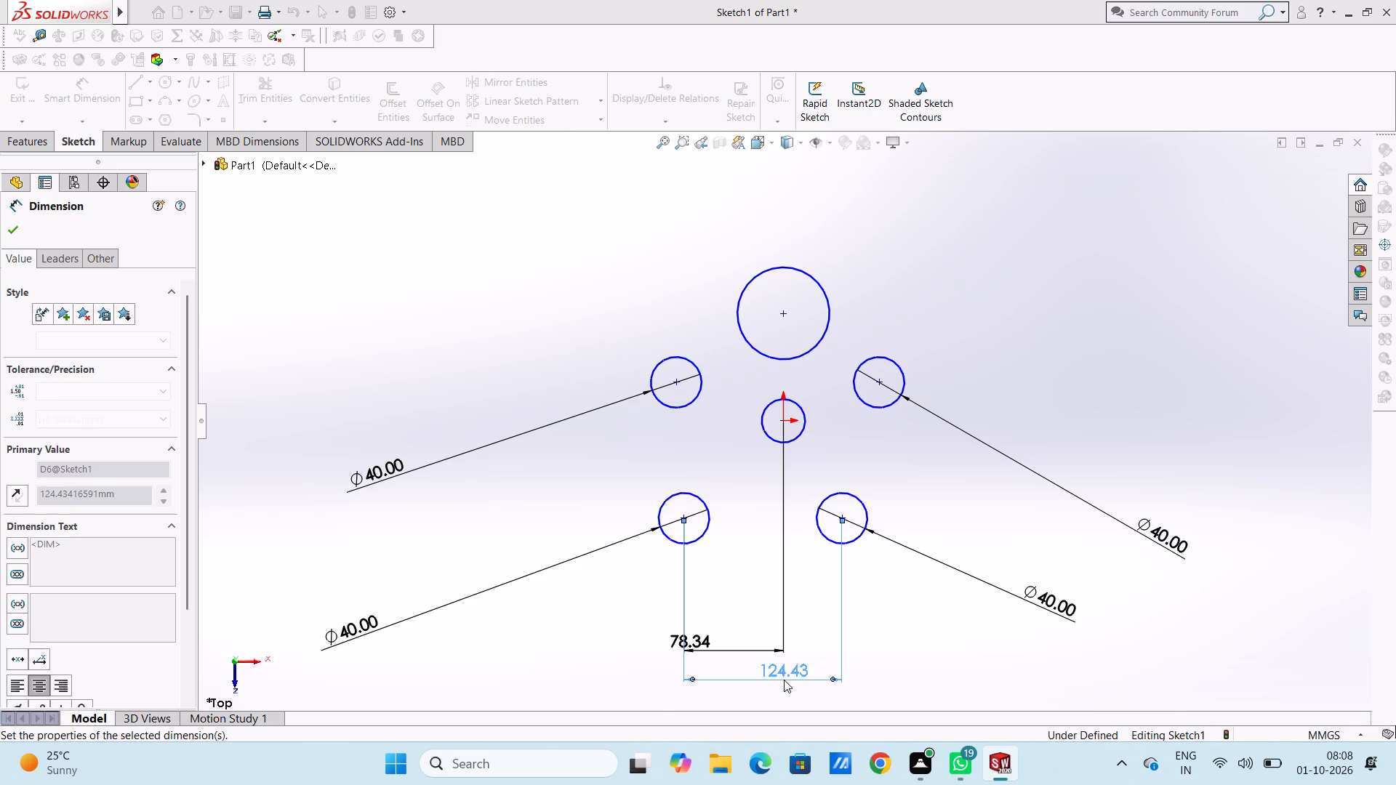
click(593, 633)
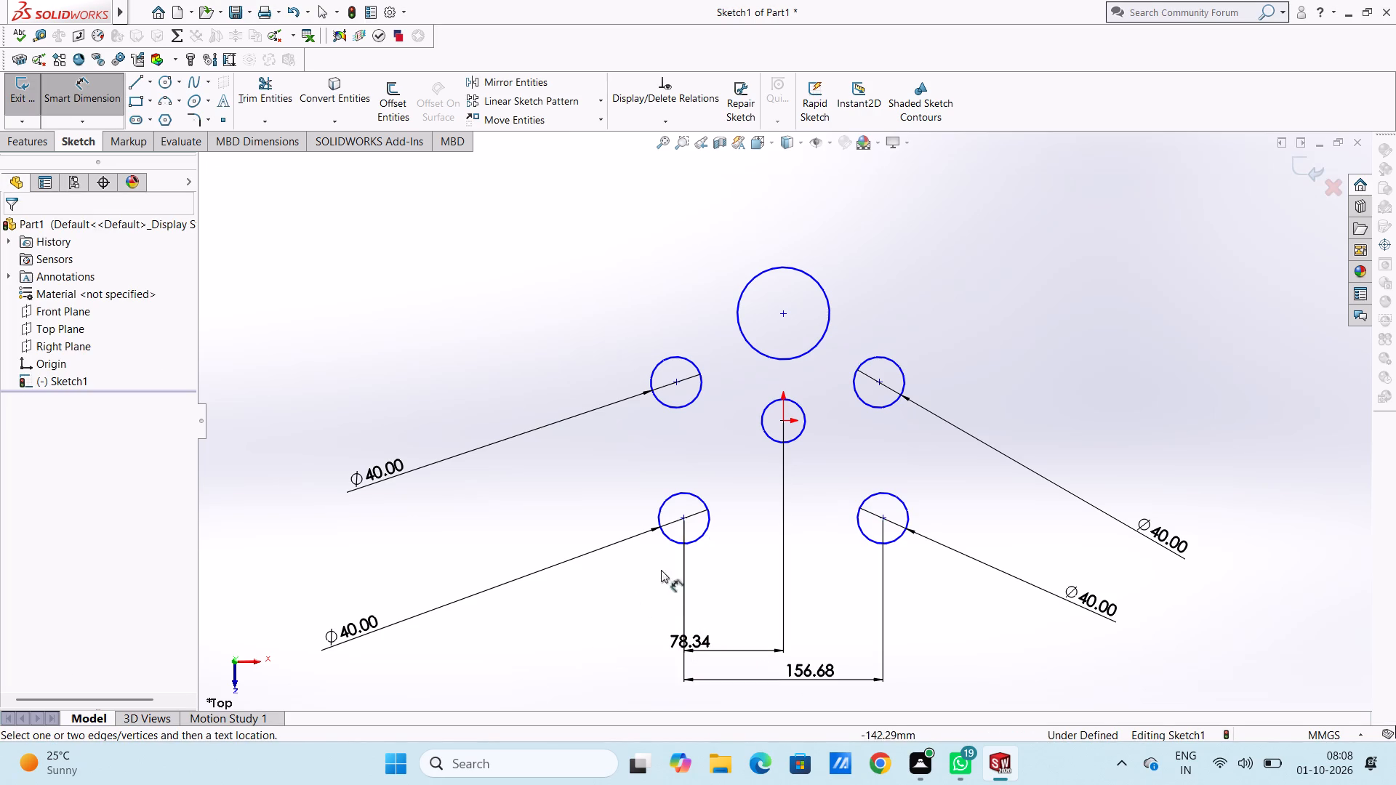
Dimension the horizontal distance from the origin to the center of the lower-right circle.
click(787, 422)
click(887, 516)
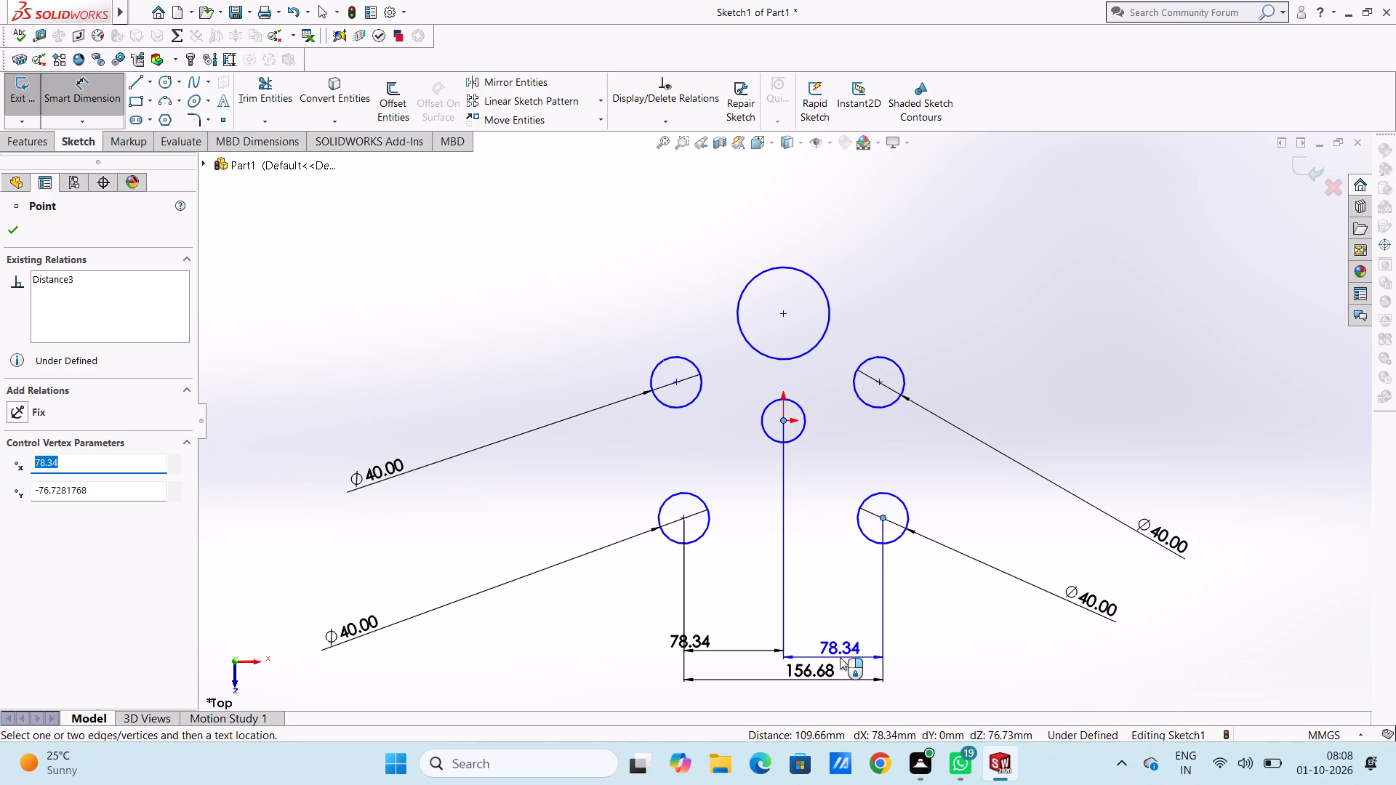
click(843, 652)
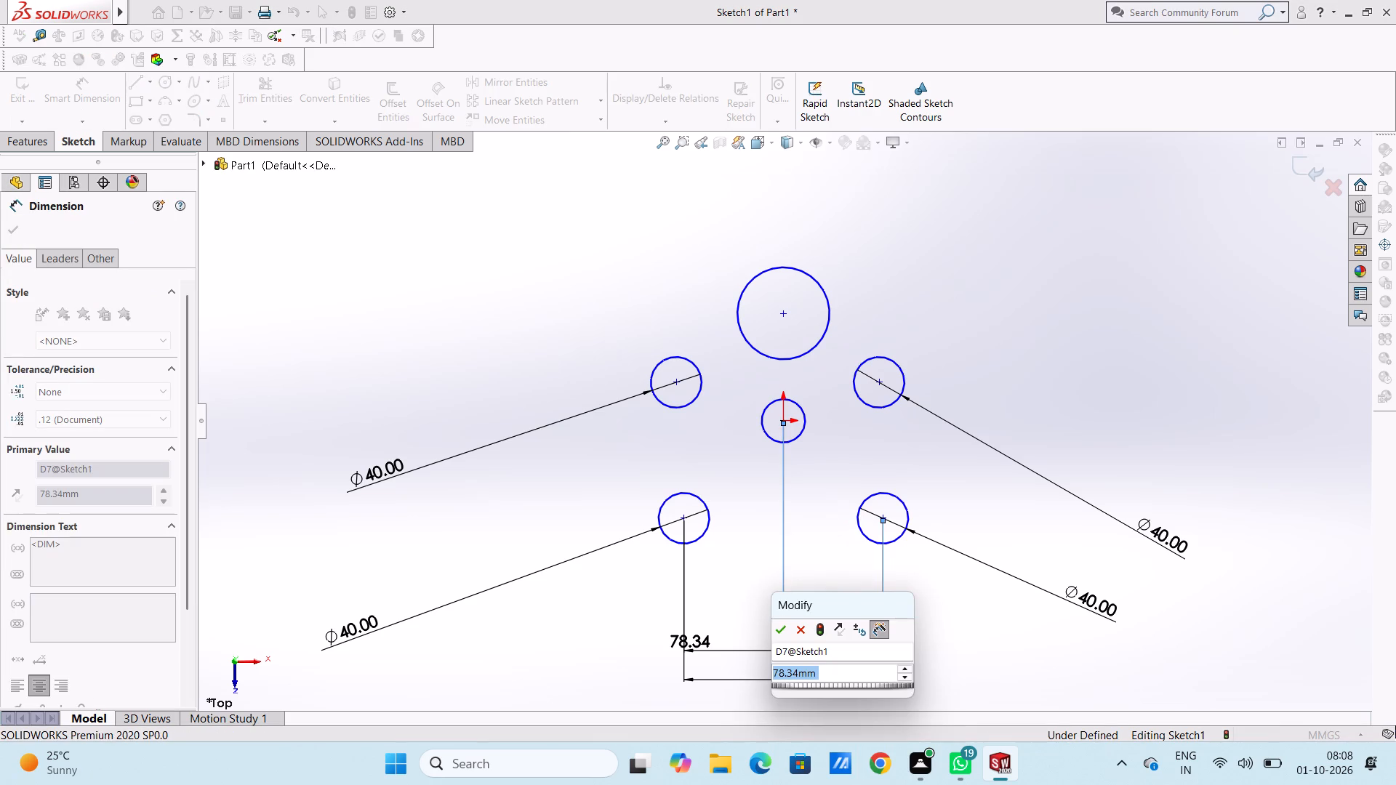
click(782, 637)
click(767, 623)
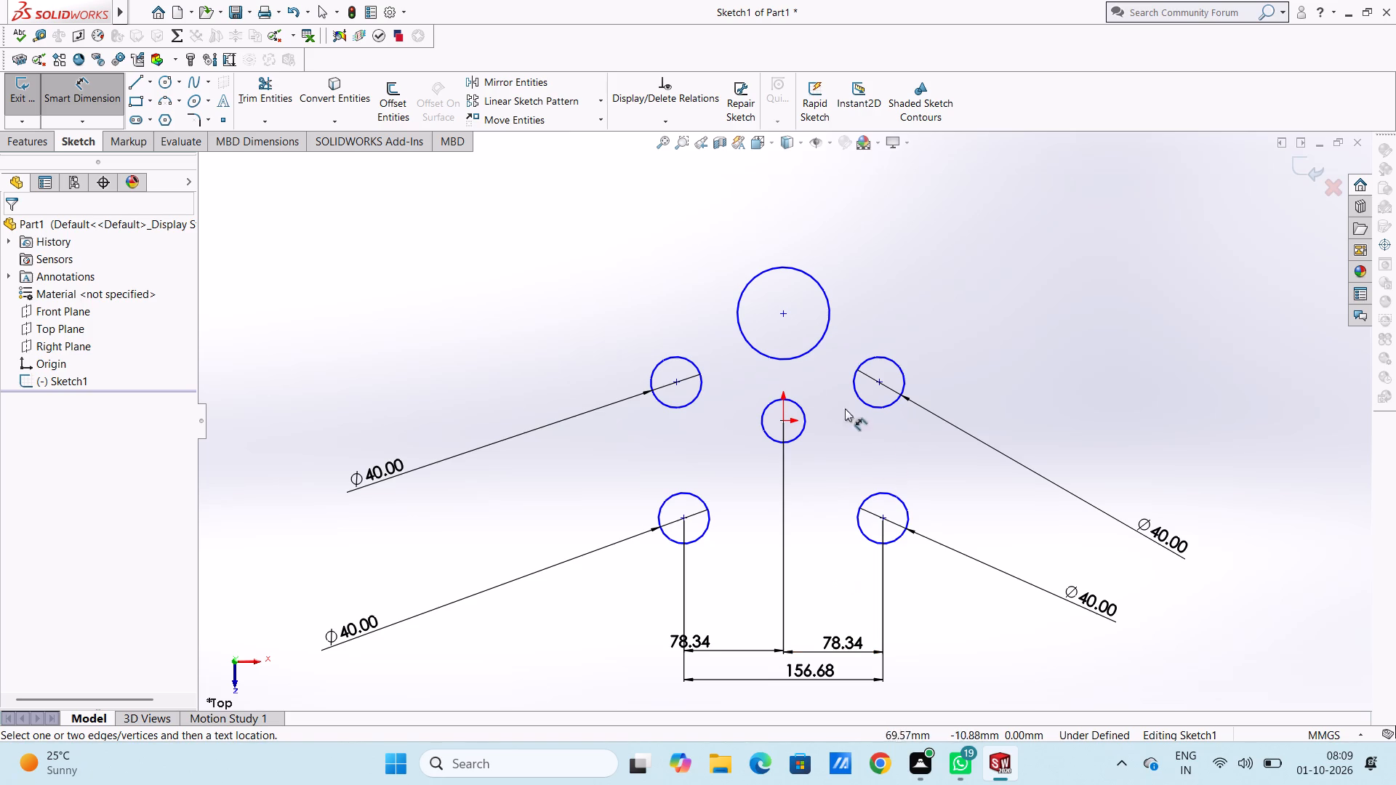
Dimension the vertical distance from the origin to the center of the 40 mm circle above and right of it as 27.5 mm.
click(783, 423)
click(879, 383)
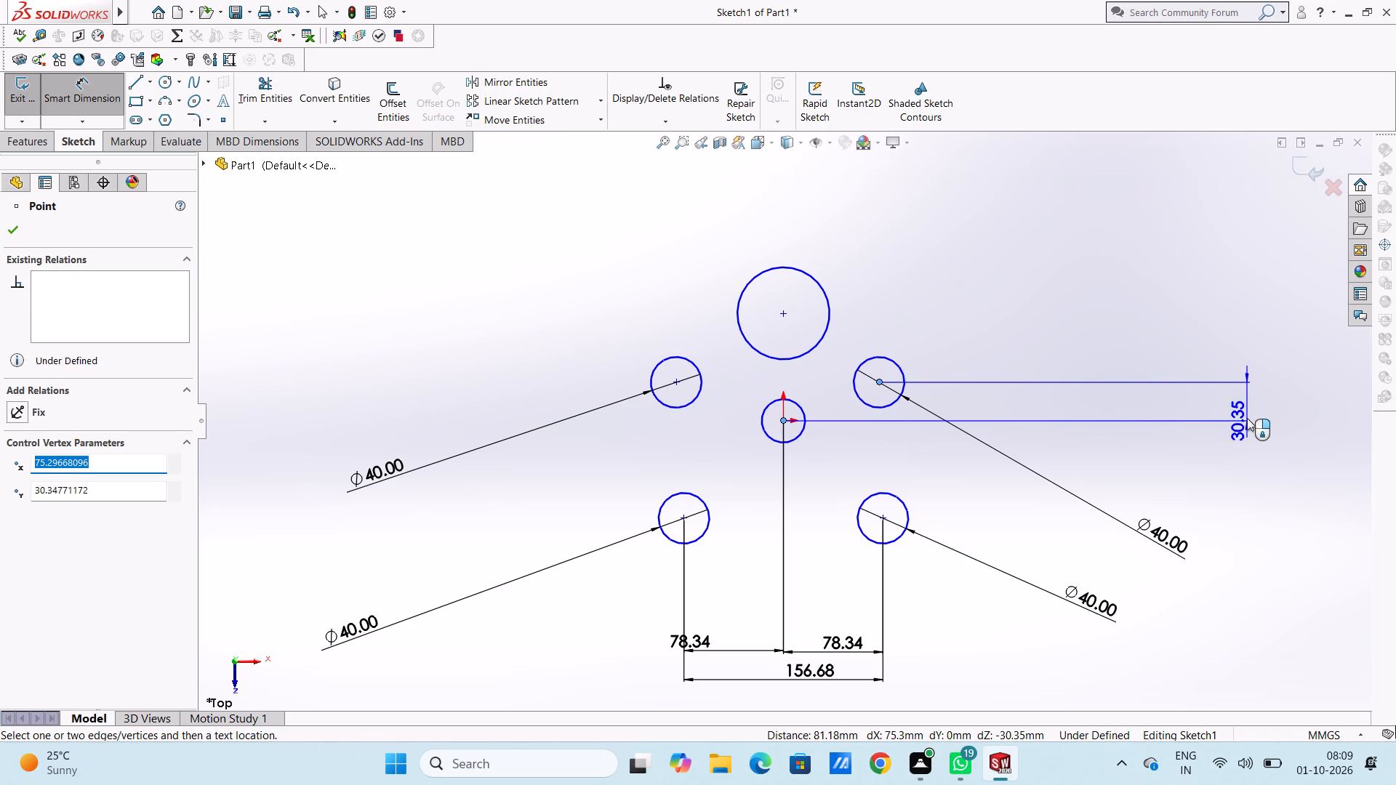
click(1247, 418)
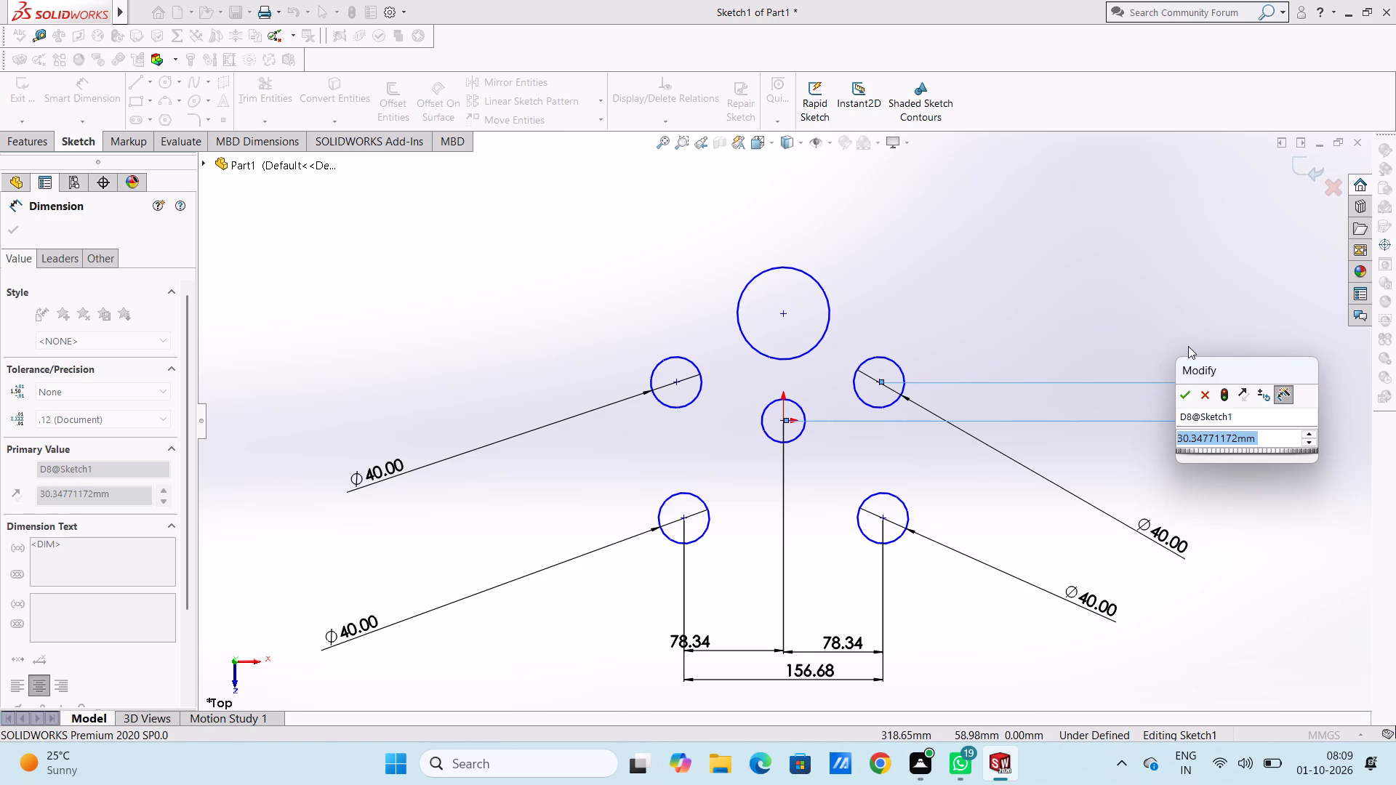
key(2)
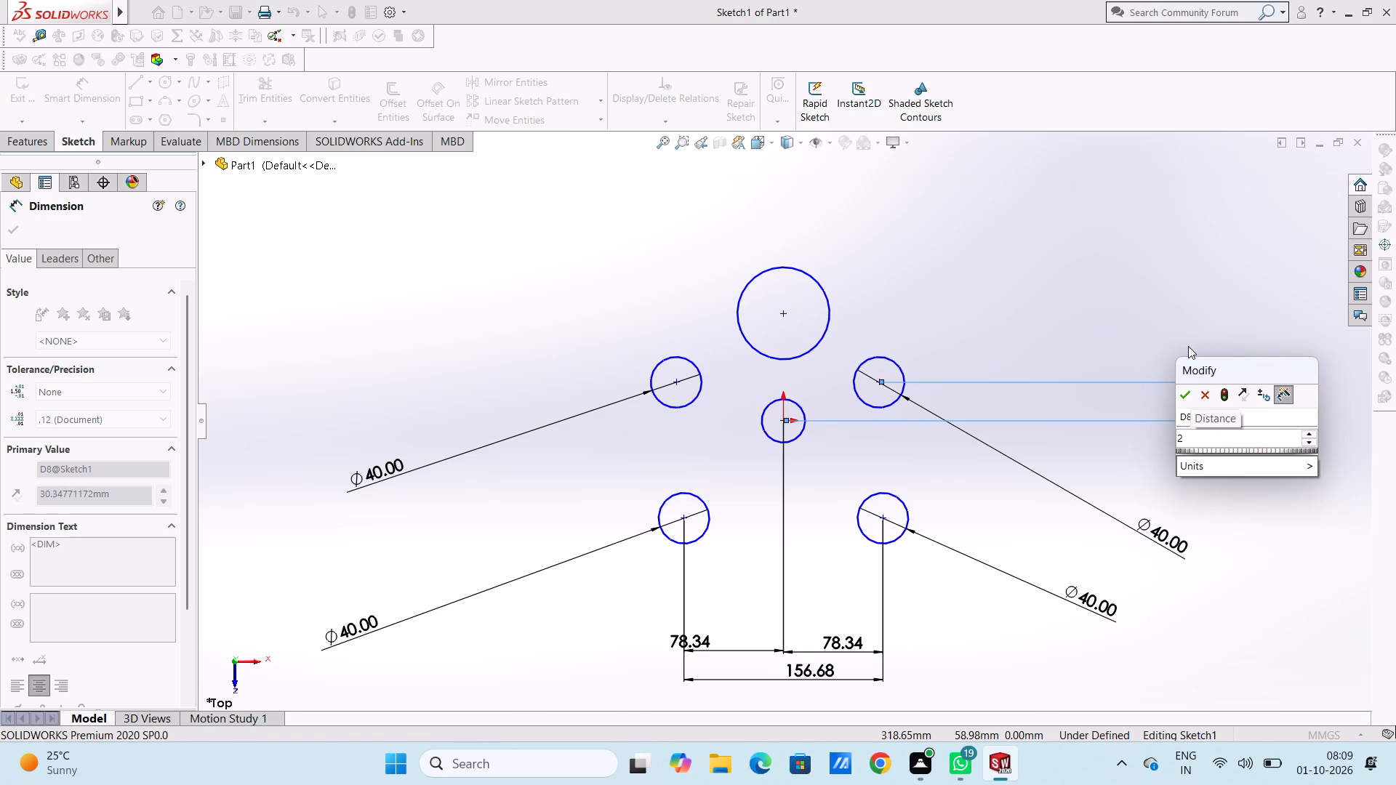
text(7.5)
key(Return)
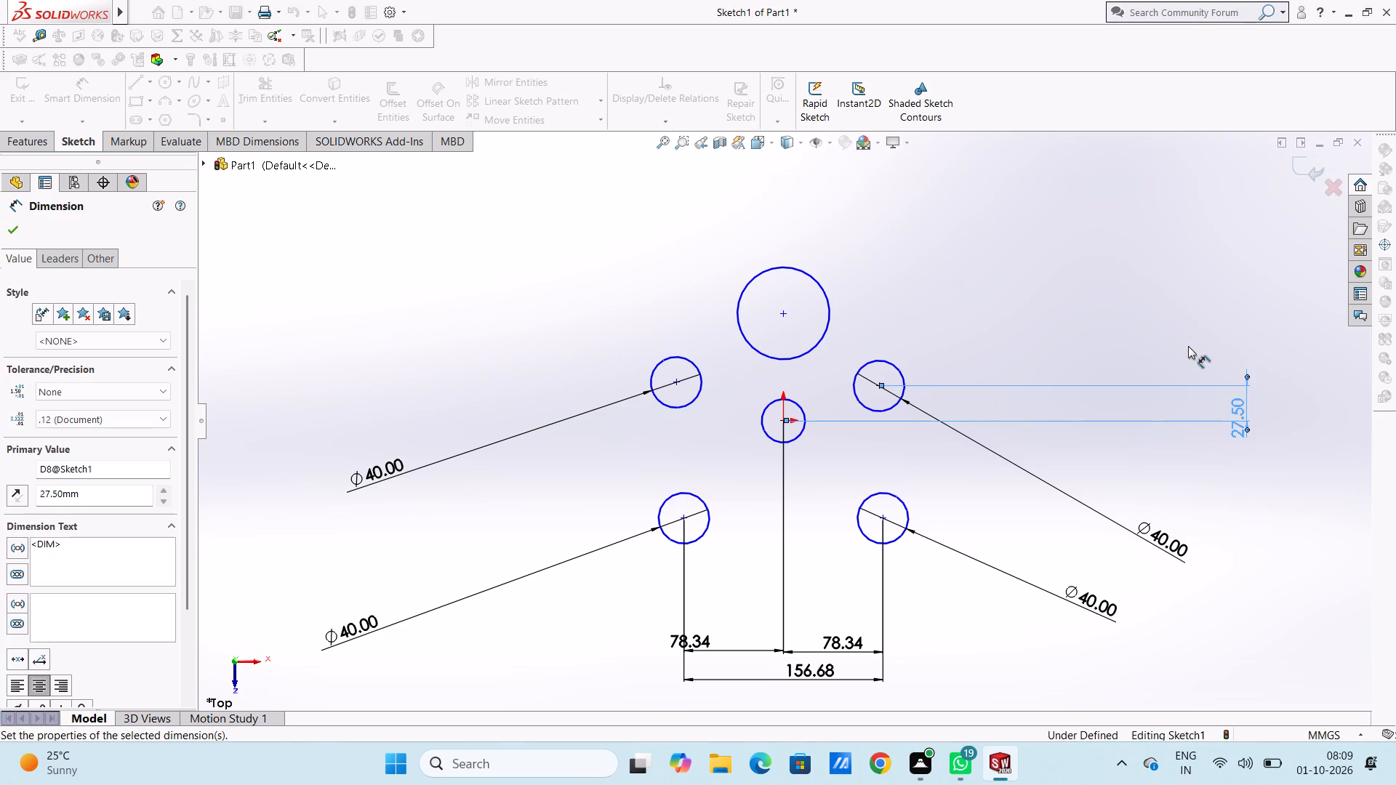
click(1007, 271)
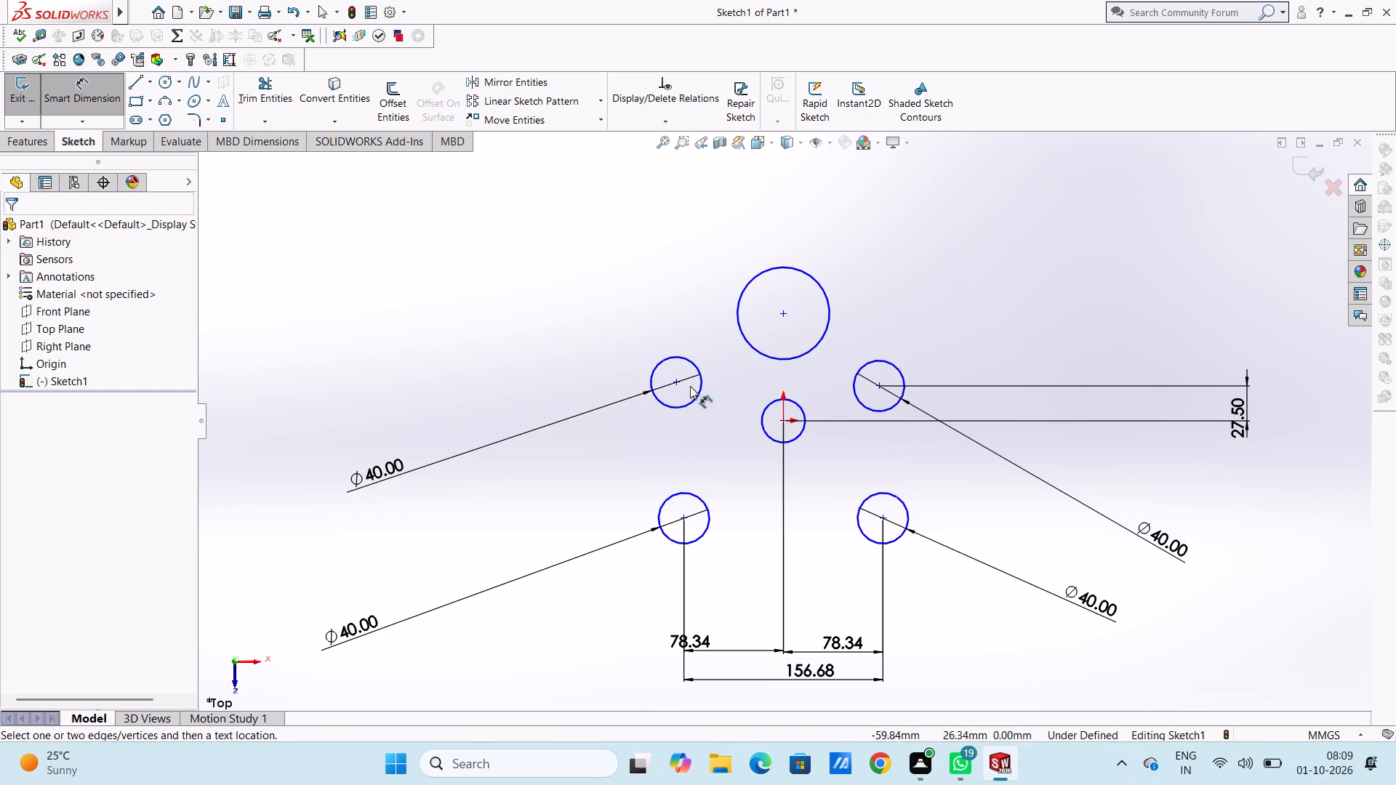
Dimension the vertical distance from the origin to the center of the 40 mm circle above and left of it as 27.5 mm.
click(677, 386)
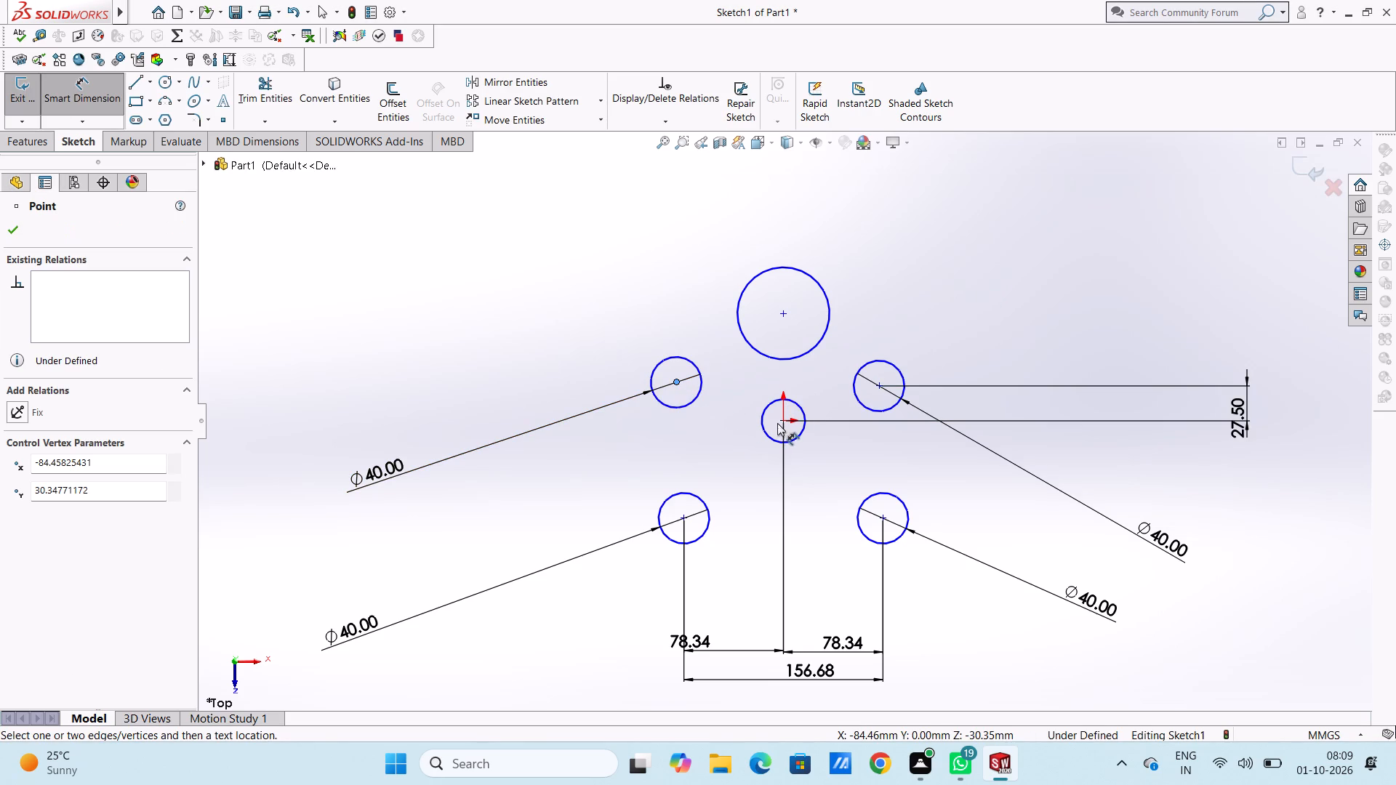
click(781, 424)
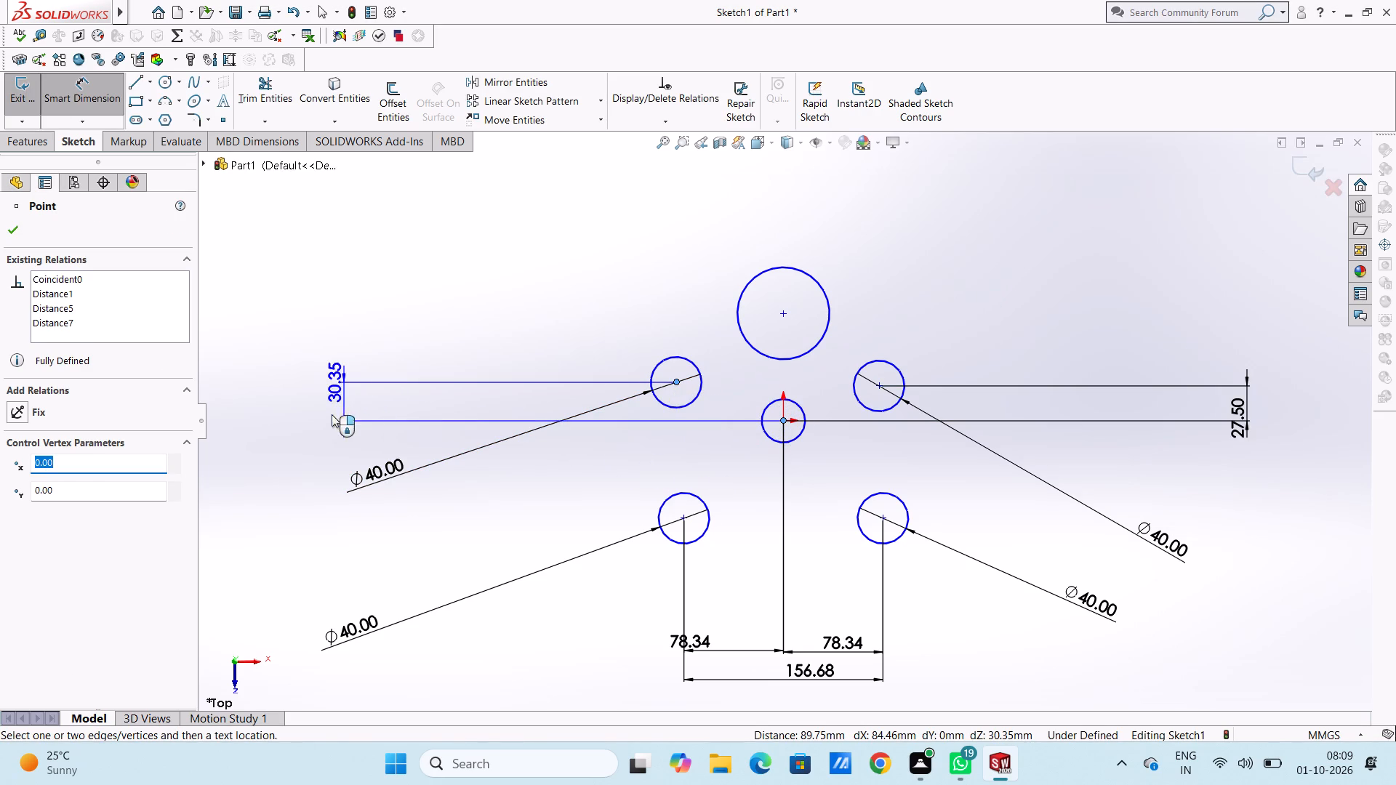
click(295, 413)
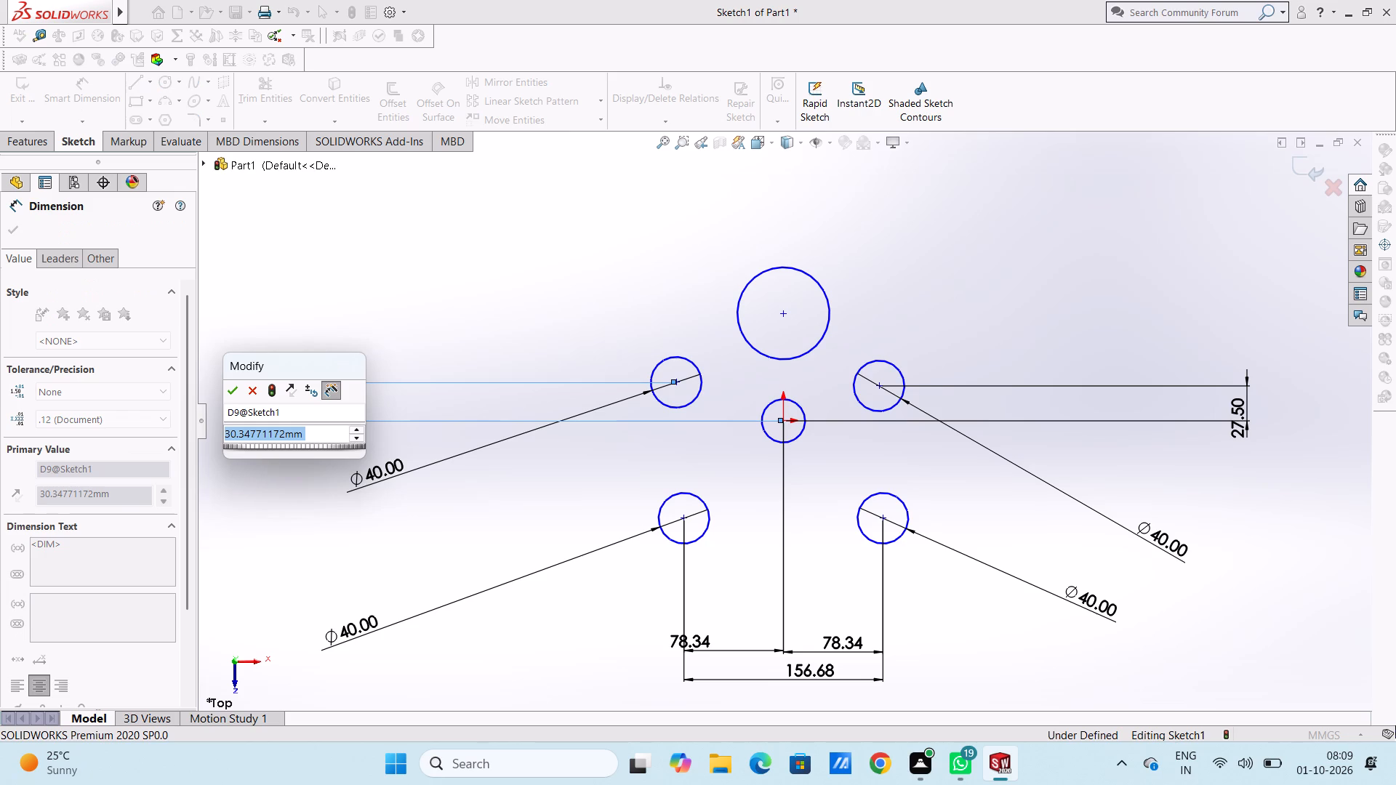
text(27.5)
key(Return)
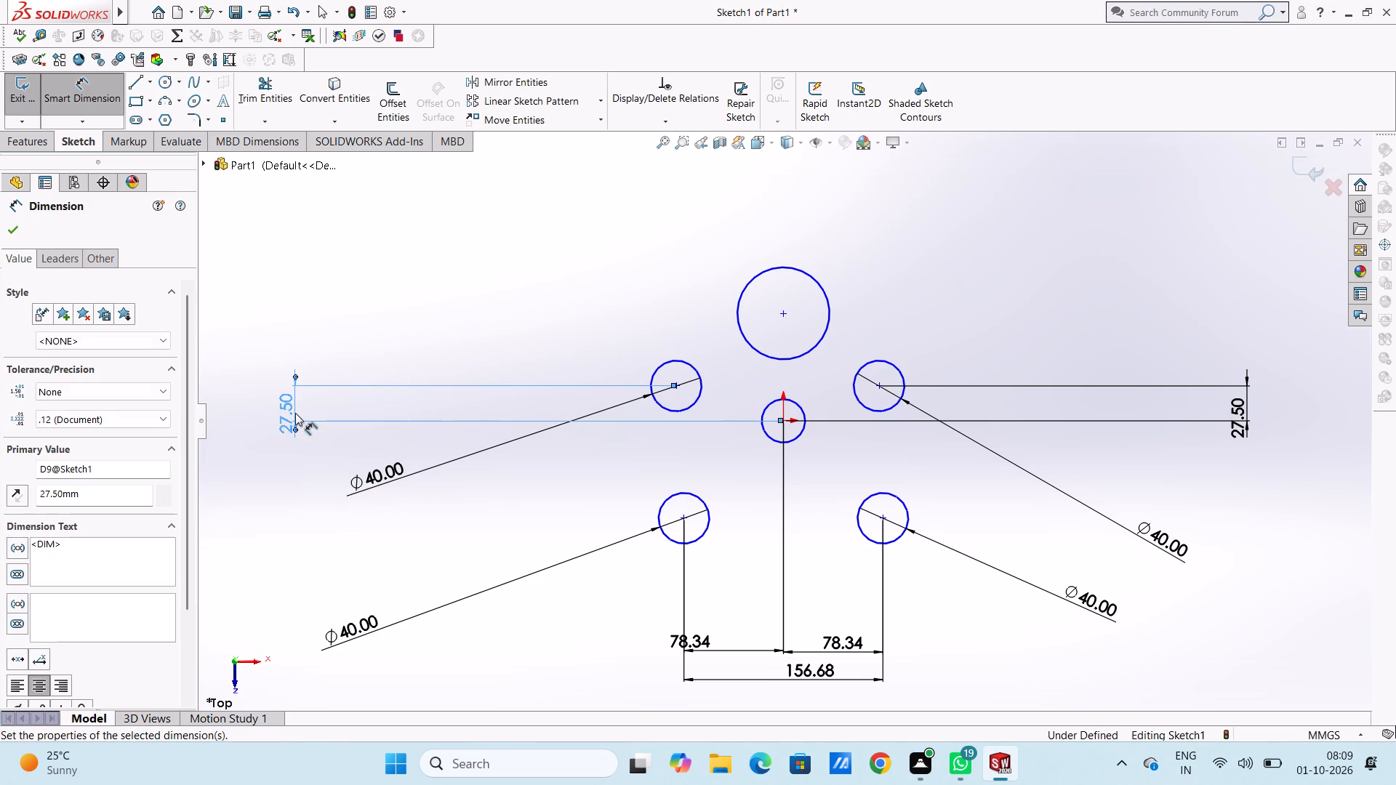
click(430, 345)
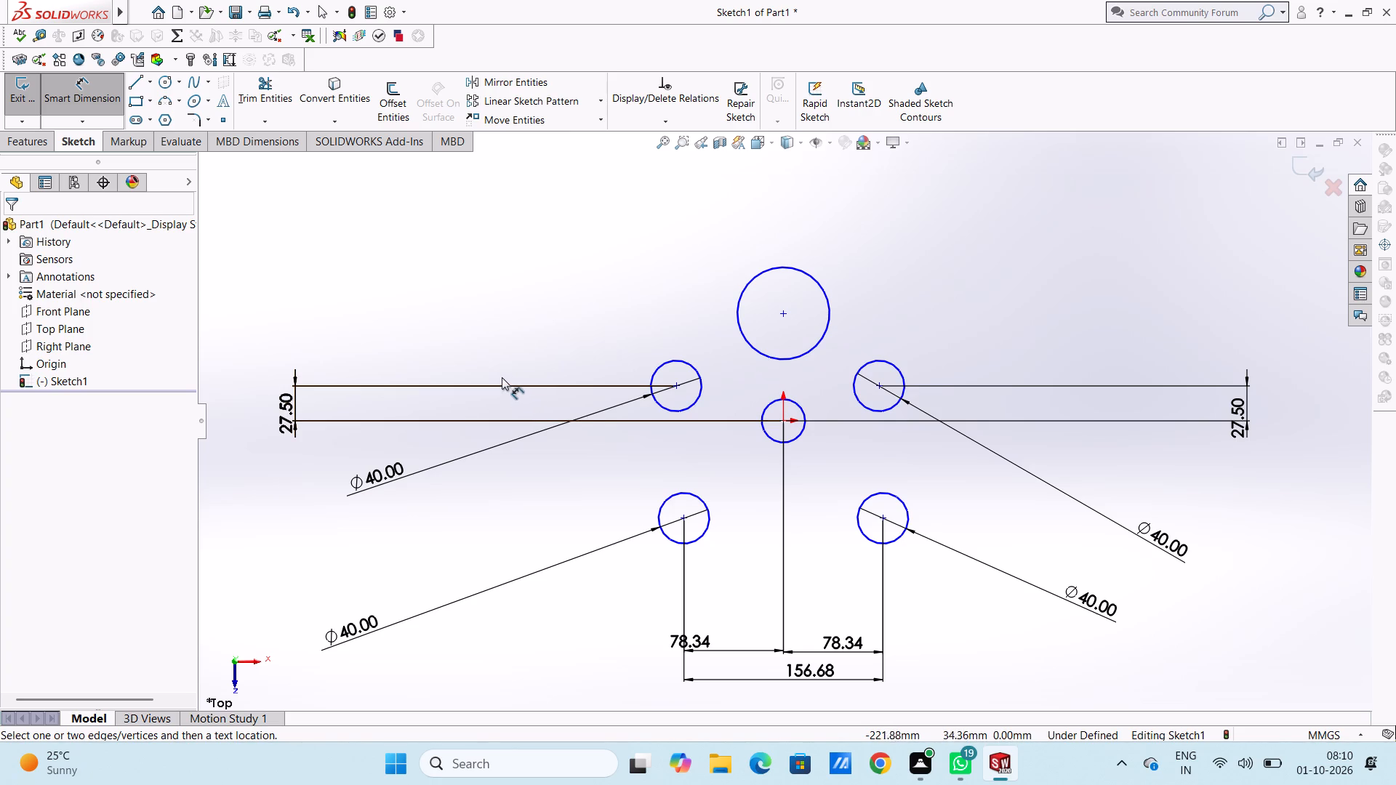
Dimension the horizontal distance from the upper-left 40 mm circle's center to the origin as 103.5 mm.
click(675, 386)
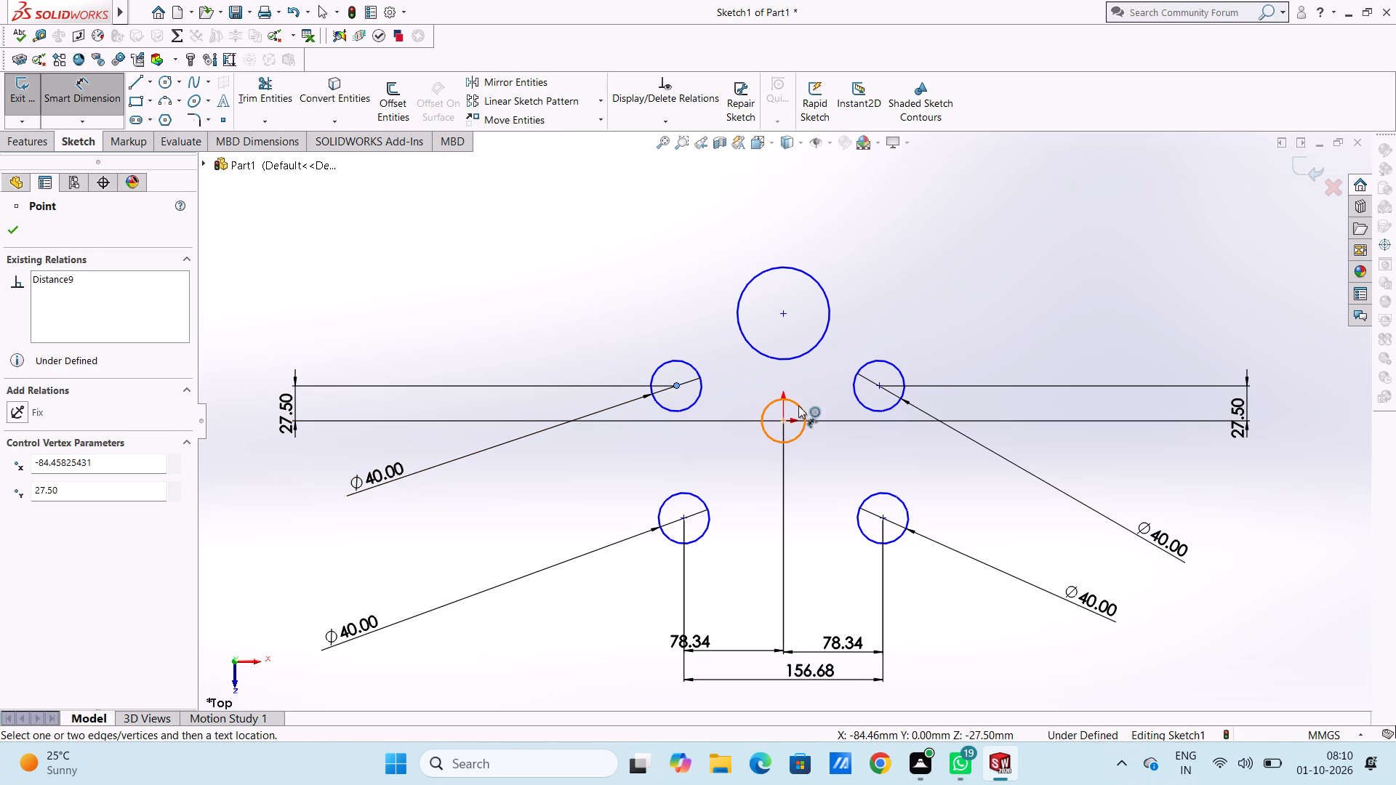
click(782, 421)
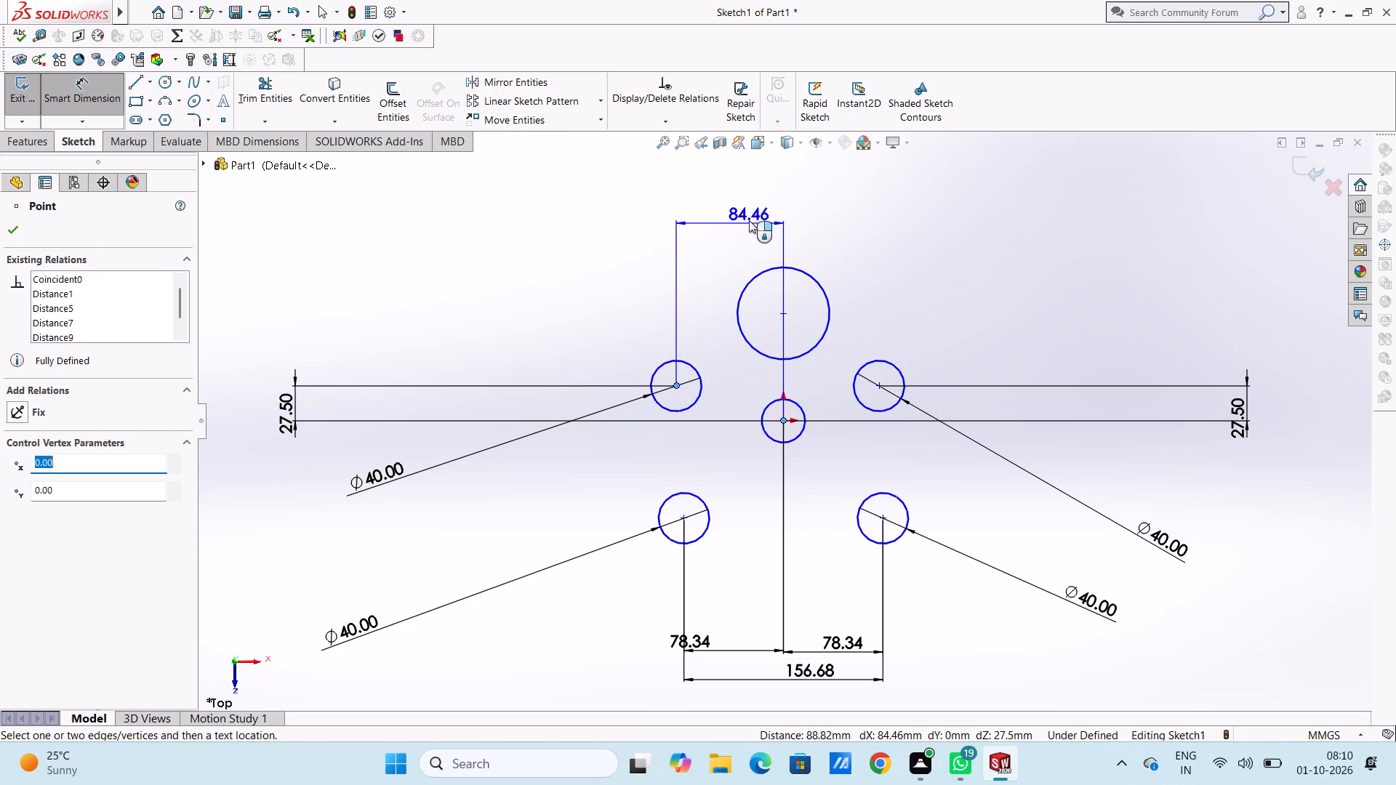
click(737, 185)
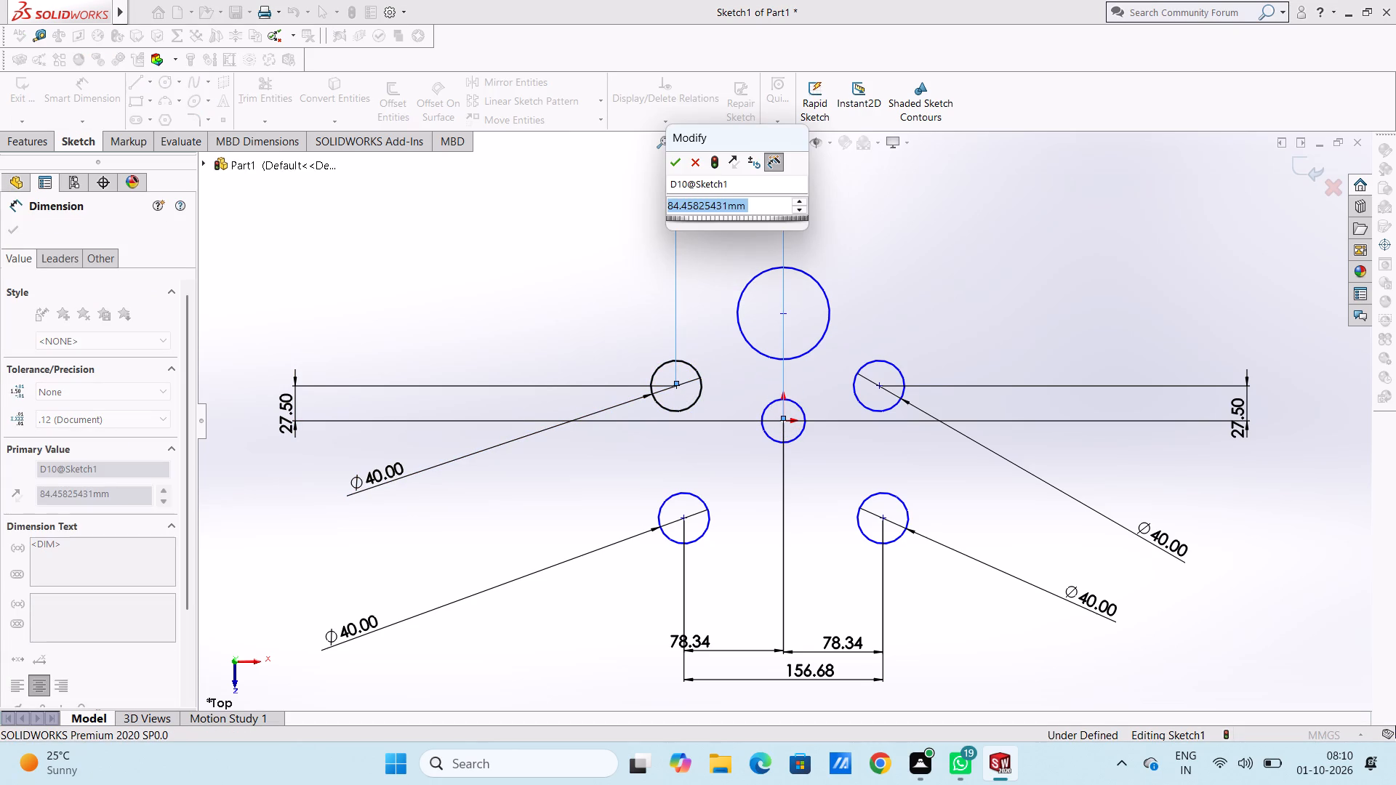
text(103.5)
key(Return)
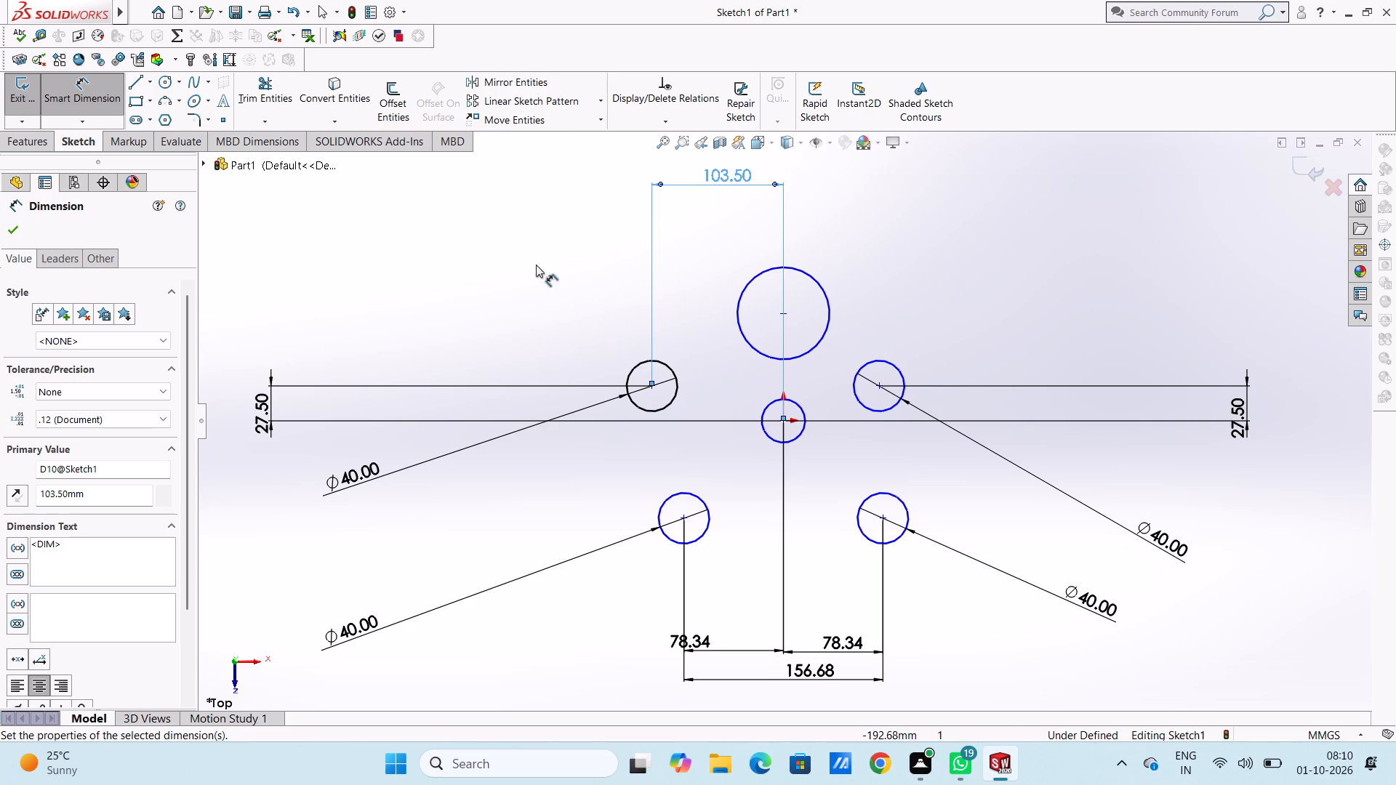
click(533, 291)
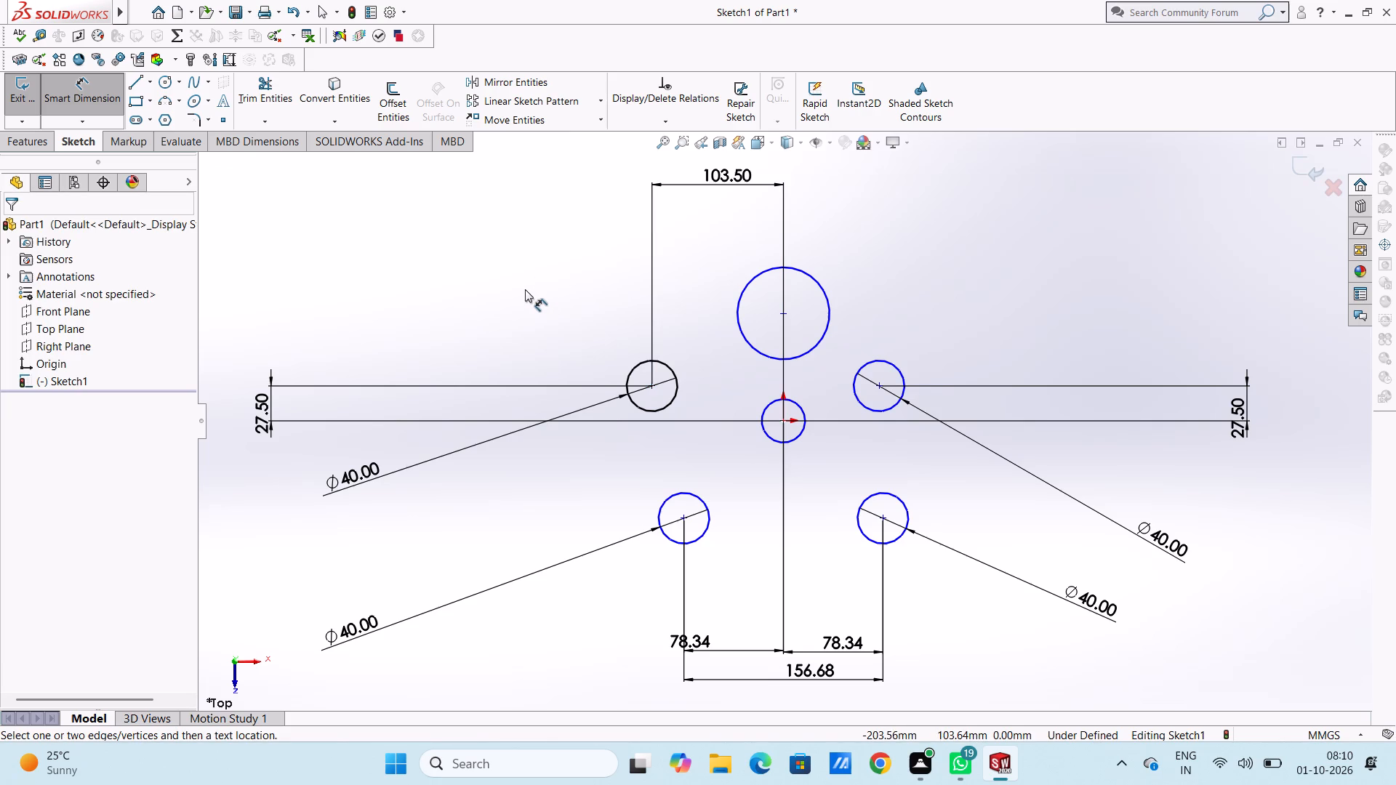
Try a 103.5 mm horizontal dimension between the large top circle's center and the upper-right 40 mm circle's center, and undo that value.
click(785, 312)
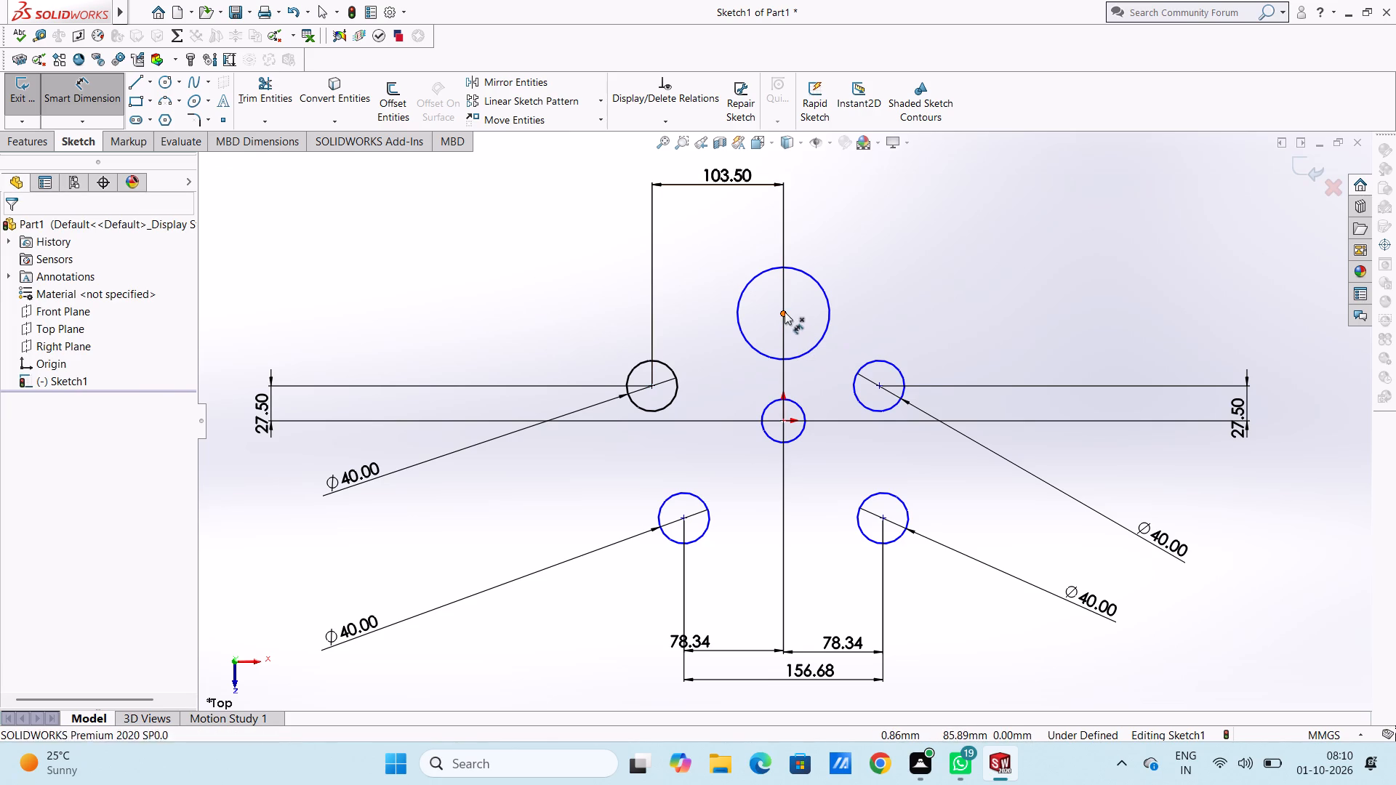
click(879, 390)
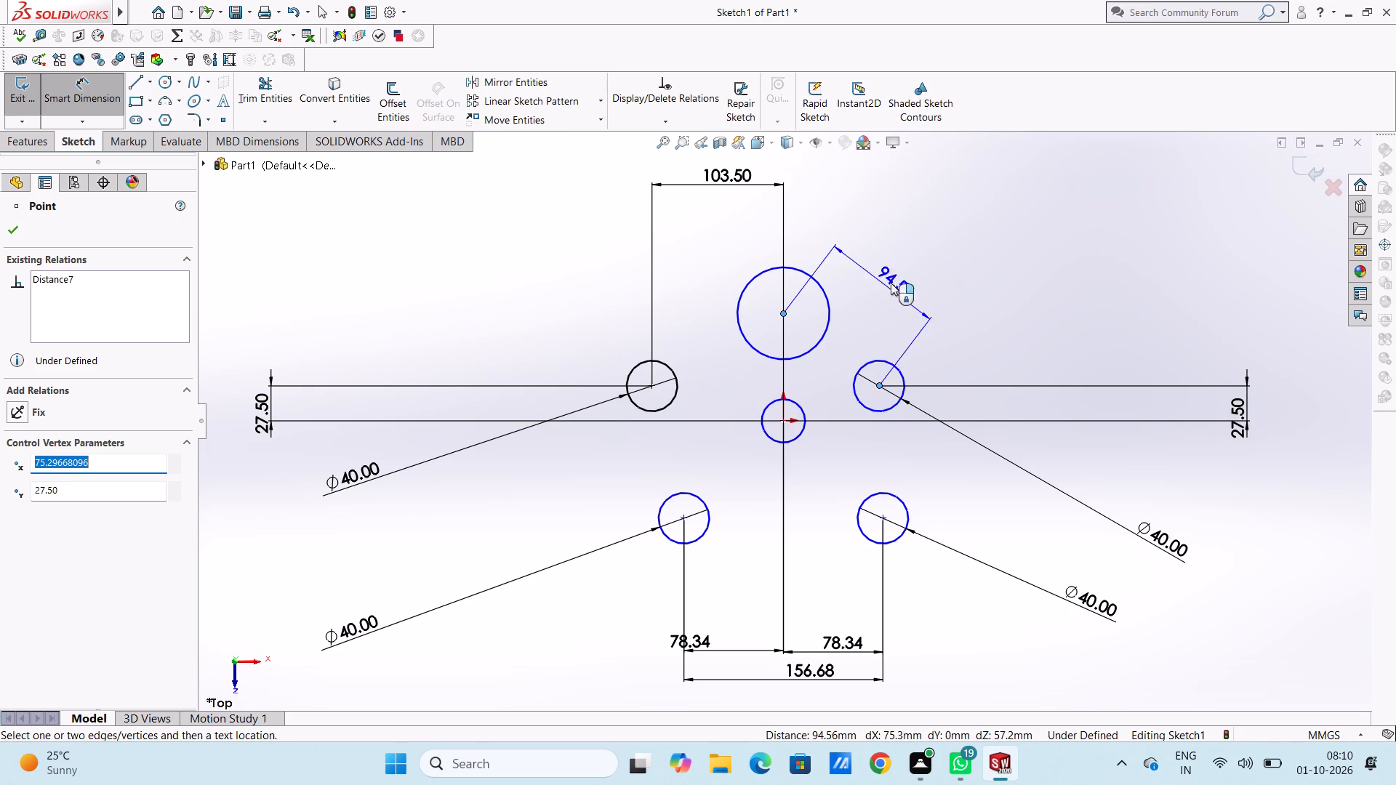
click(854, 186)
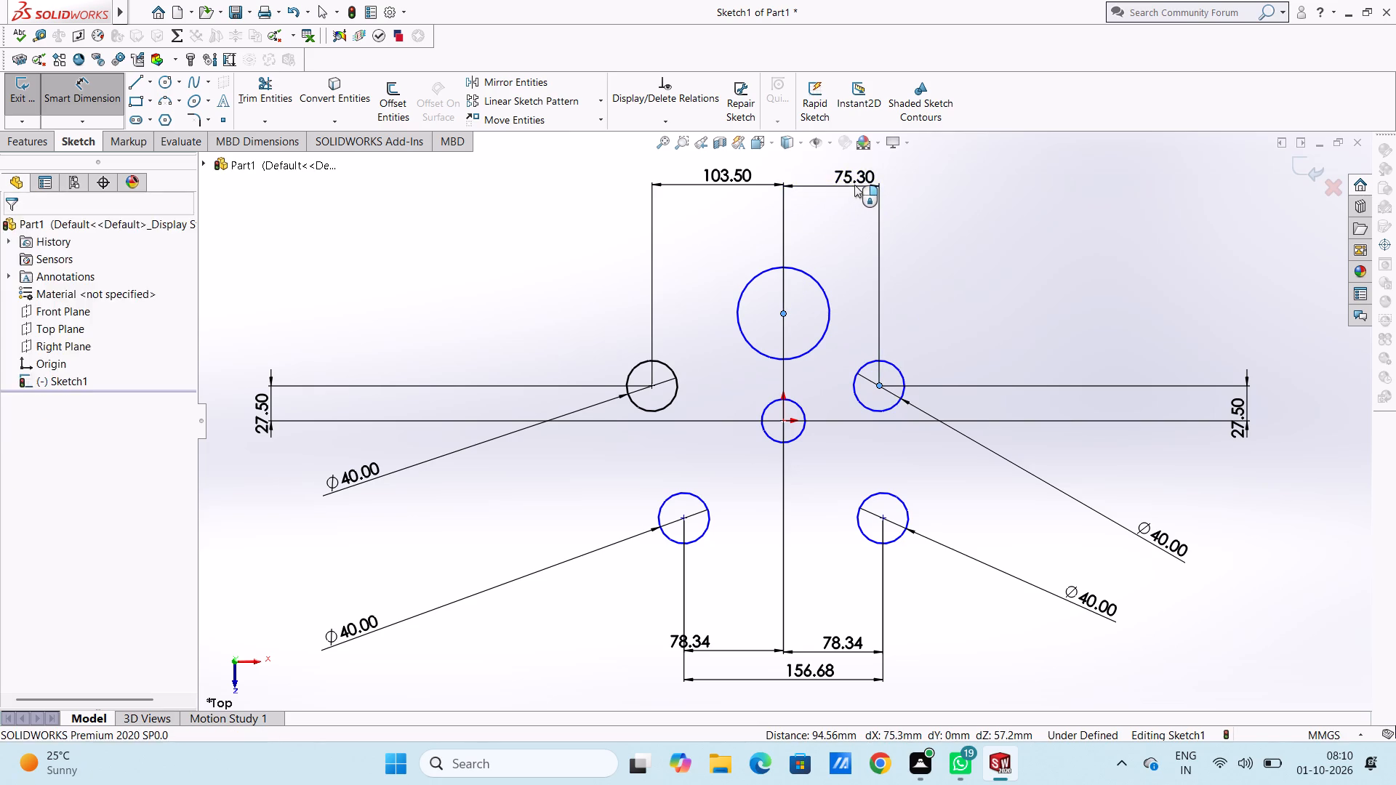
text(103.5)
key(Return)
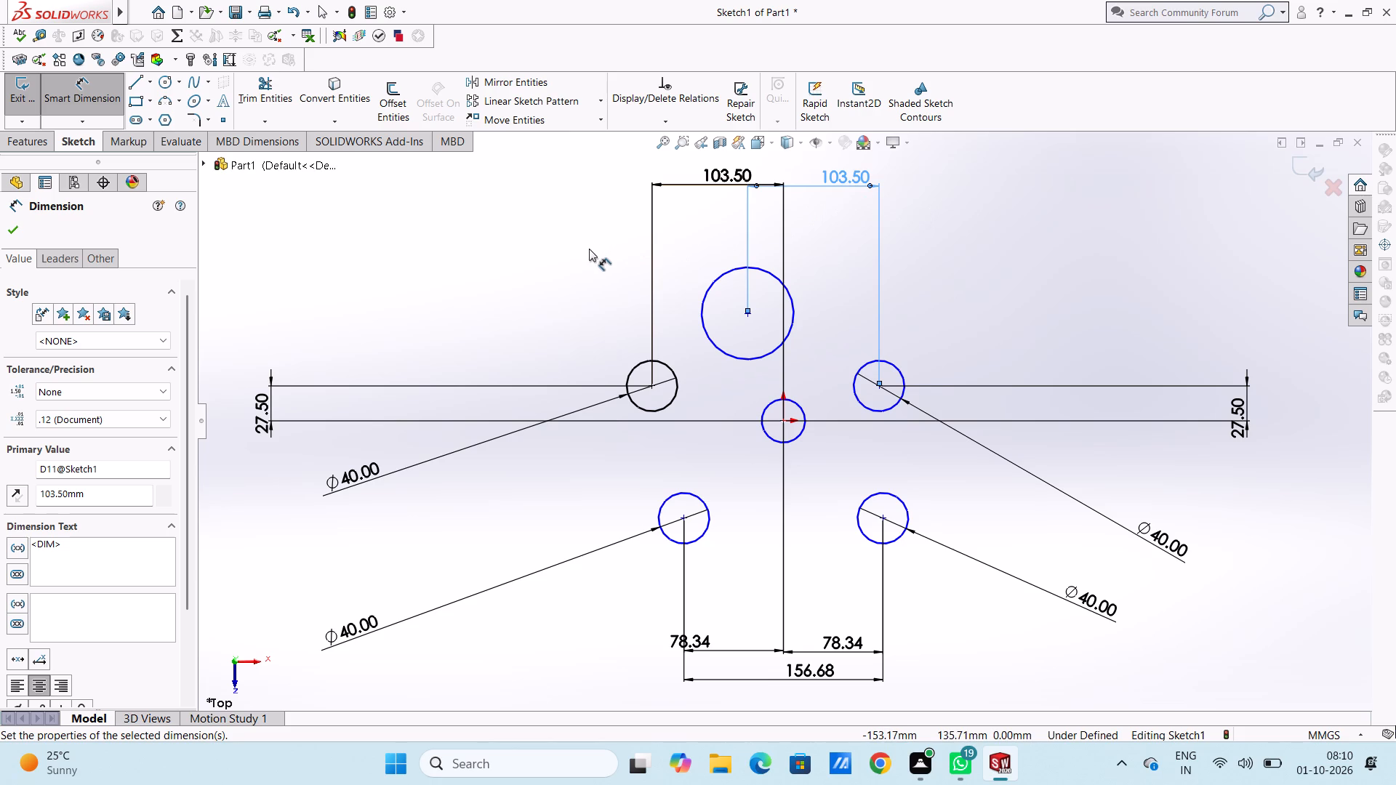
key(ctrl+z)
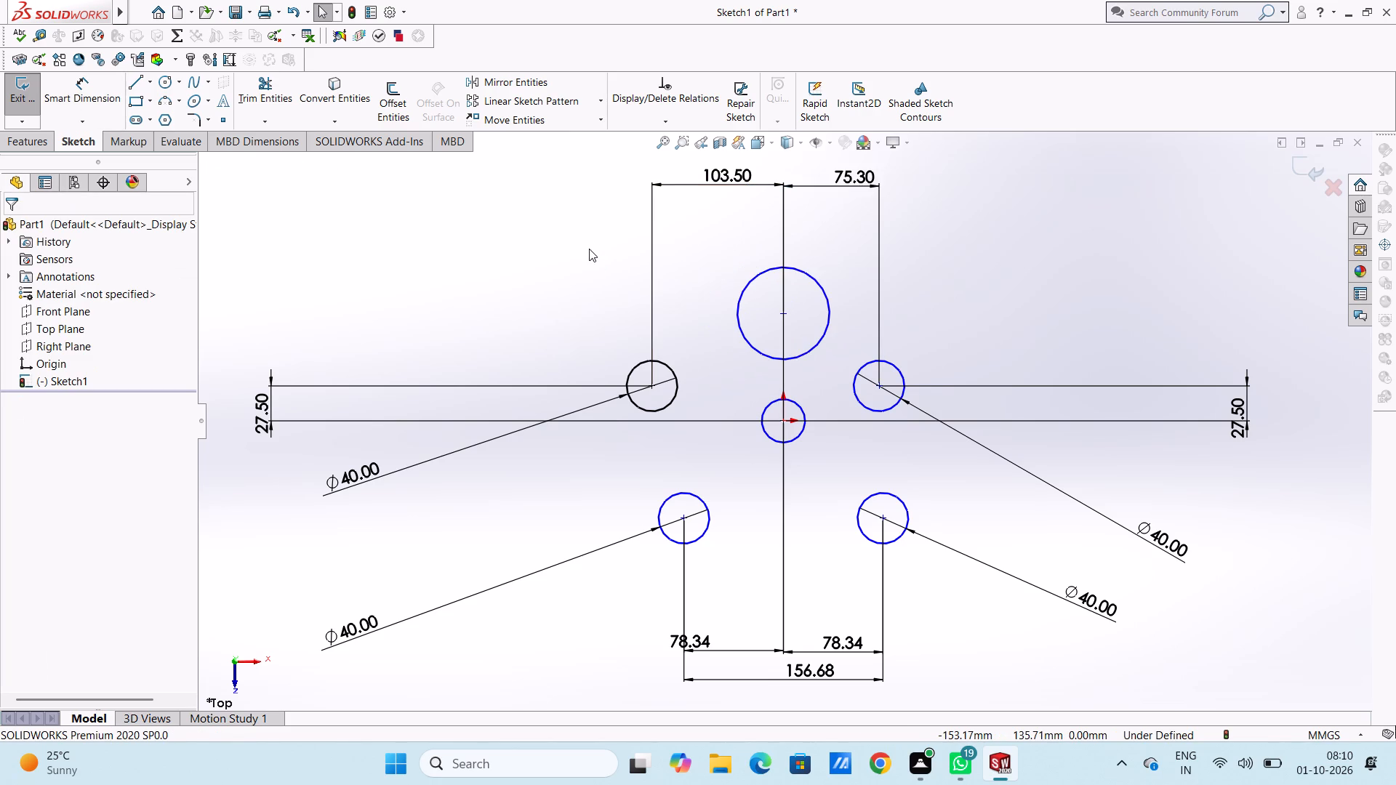
Delete the horizontal dimension between the large top circle's center and the upper-right 40 mm circle's center.
click(872, 177)
key(Delete)
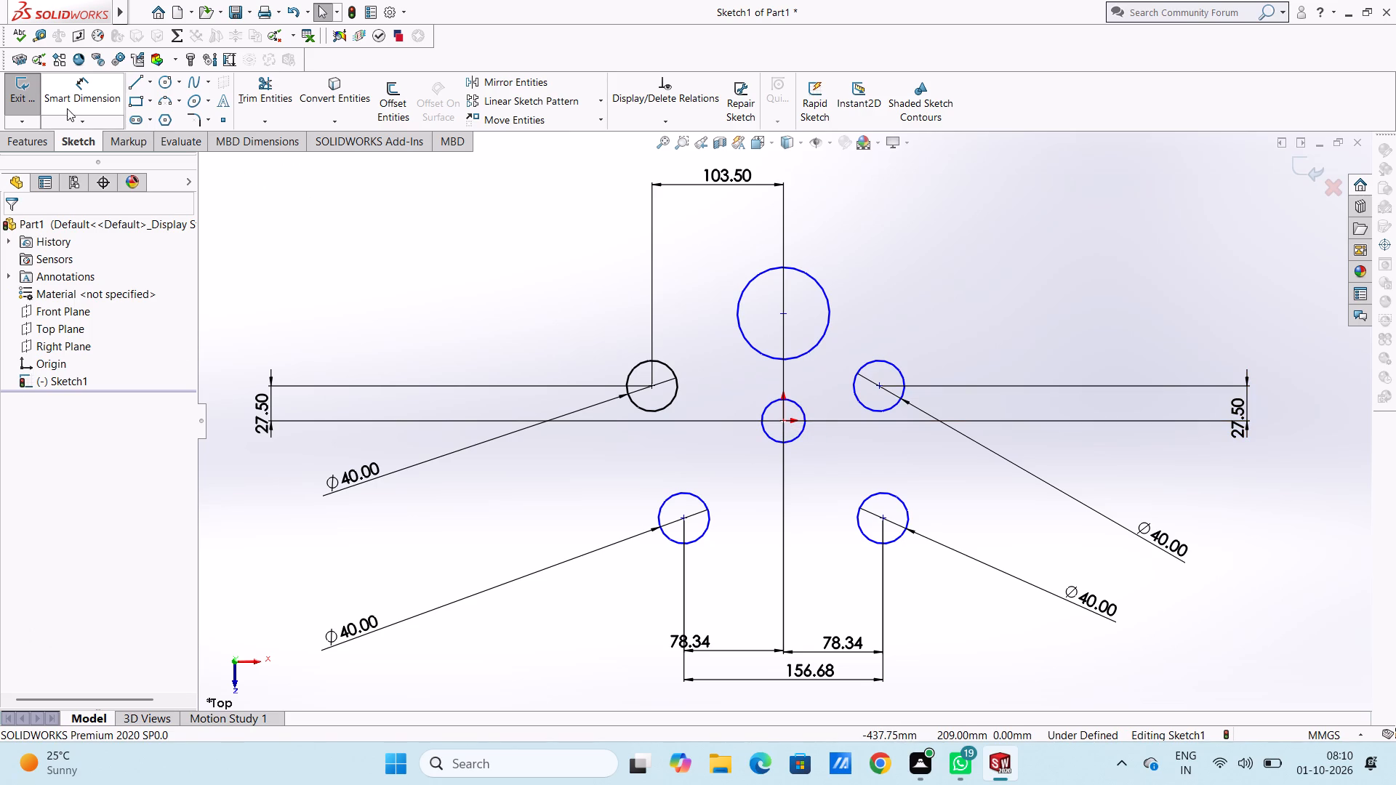
Dimension the horizontal distance from the origin to the upper-right 40 mm circle's center as 103.5 mm.
click(83, 94)
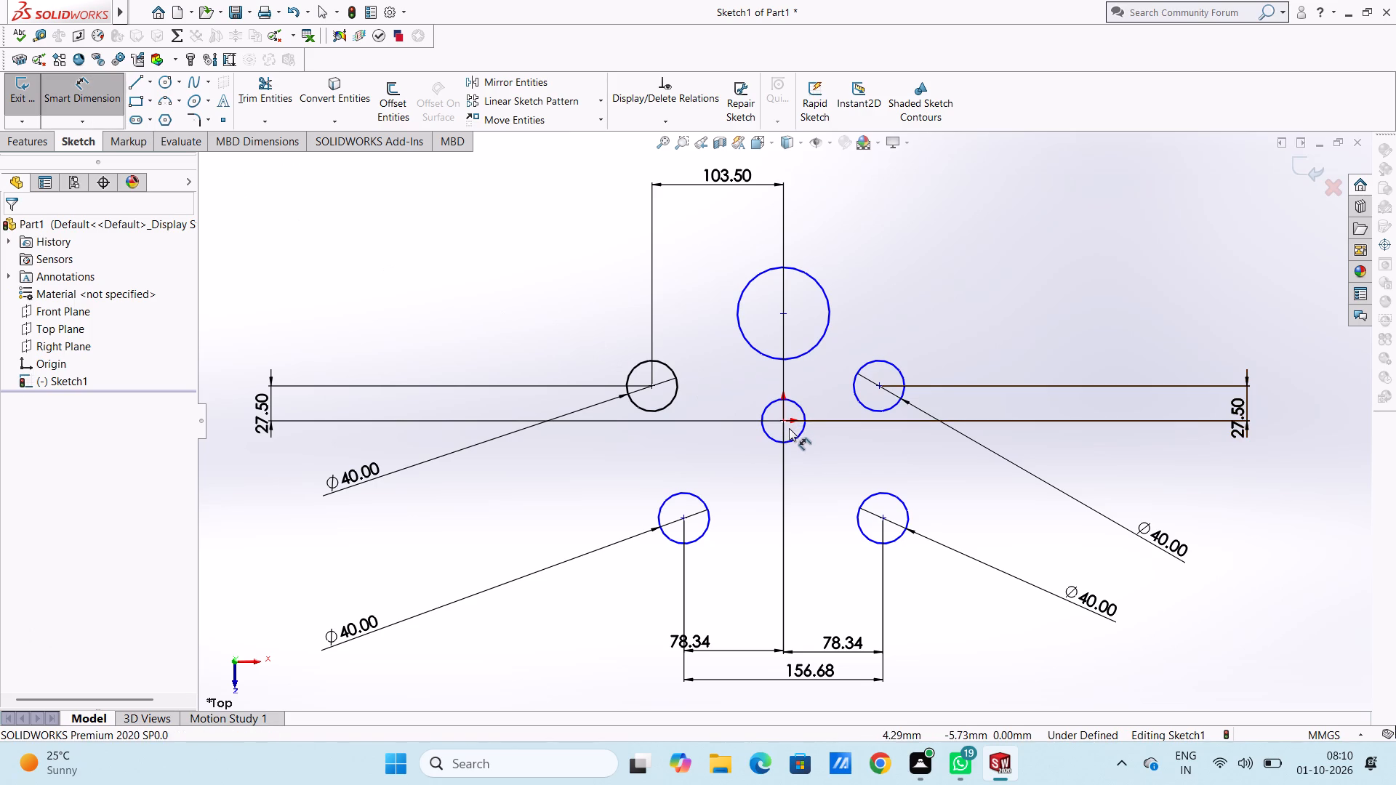
click(782, 419)
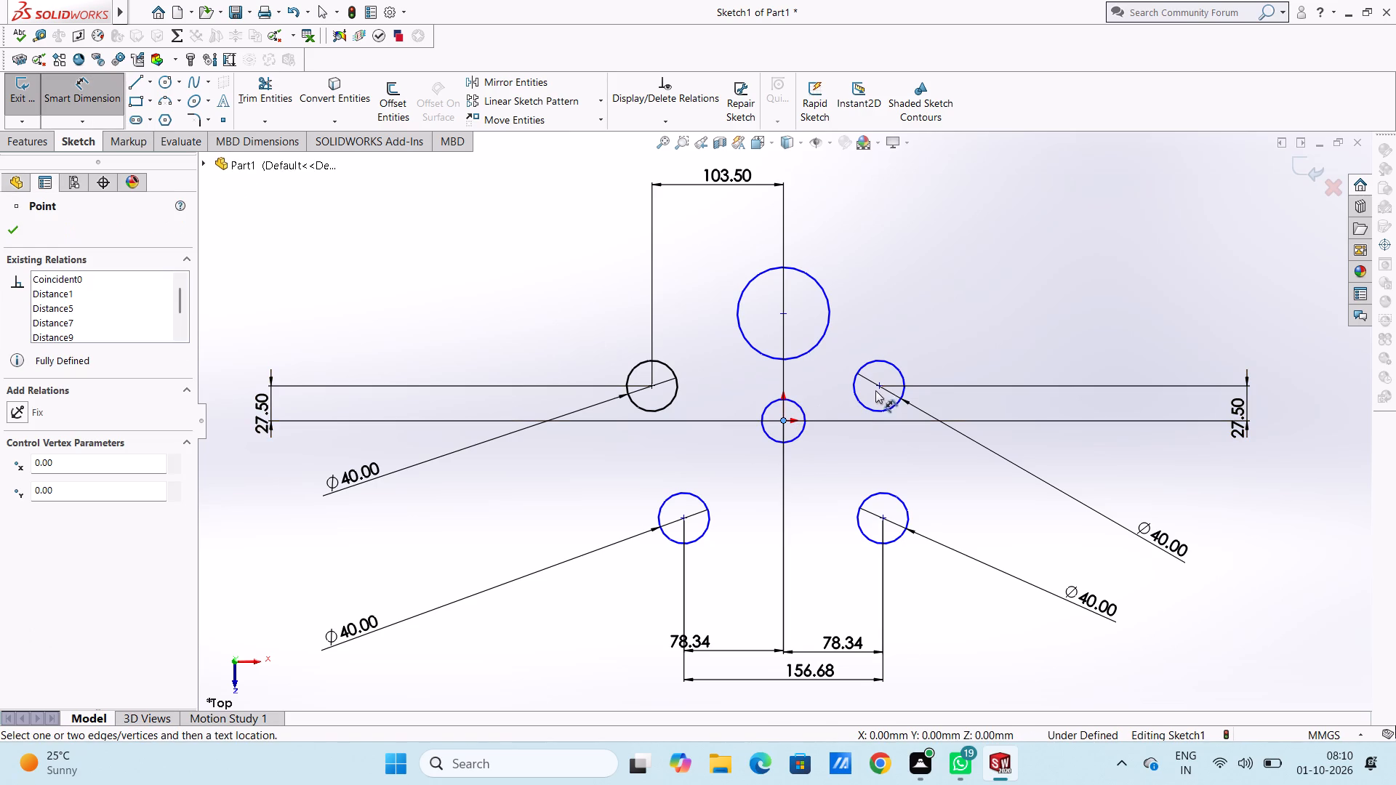
click(878, 385)
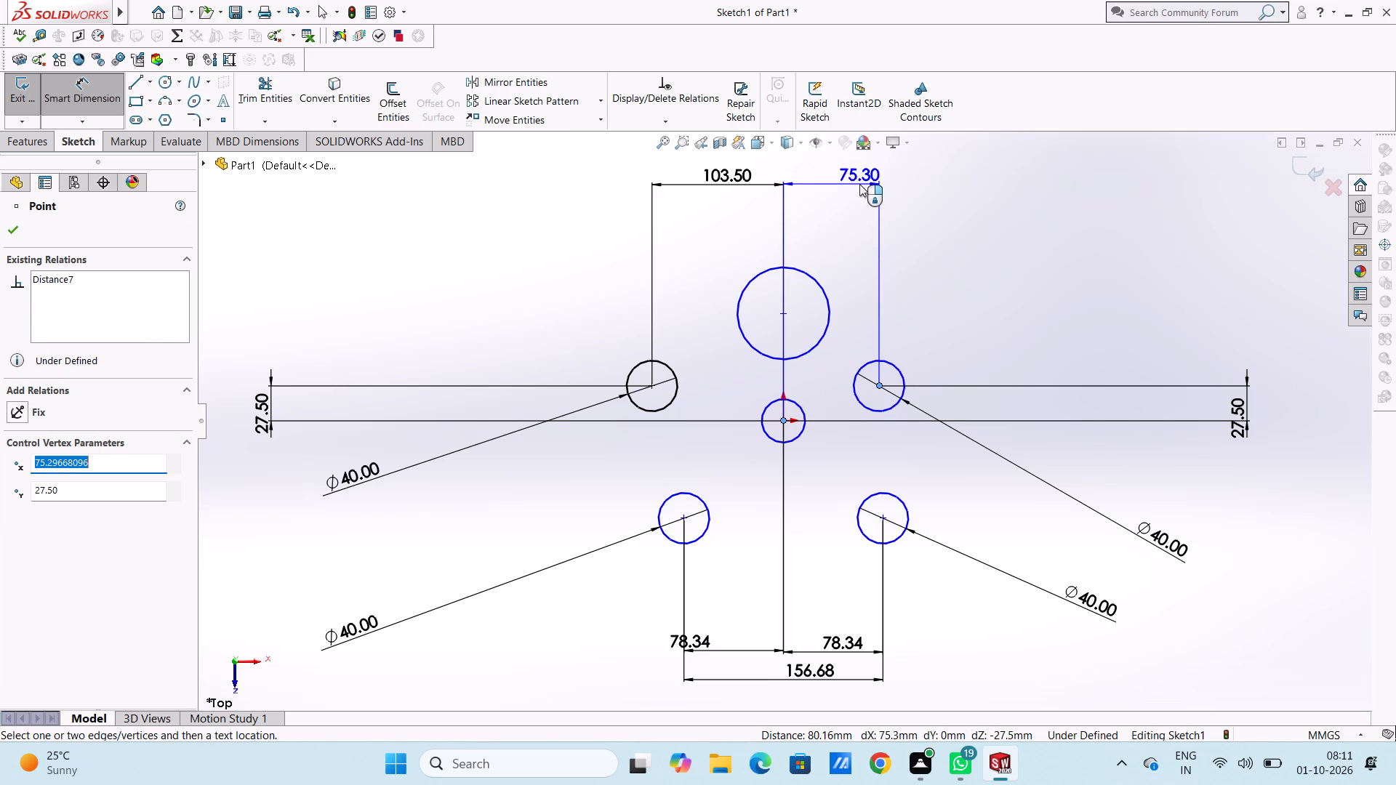
click(859, 184)
text(103.5)
key(Return)
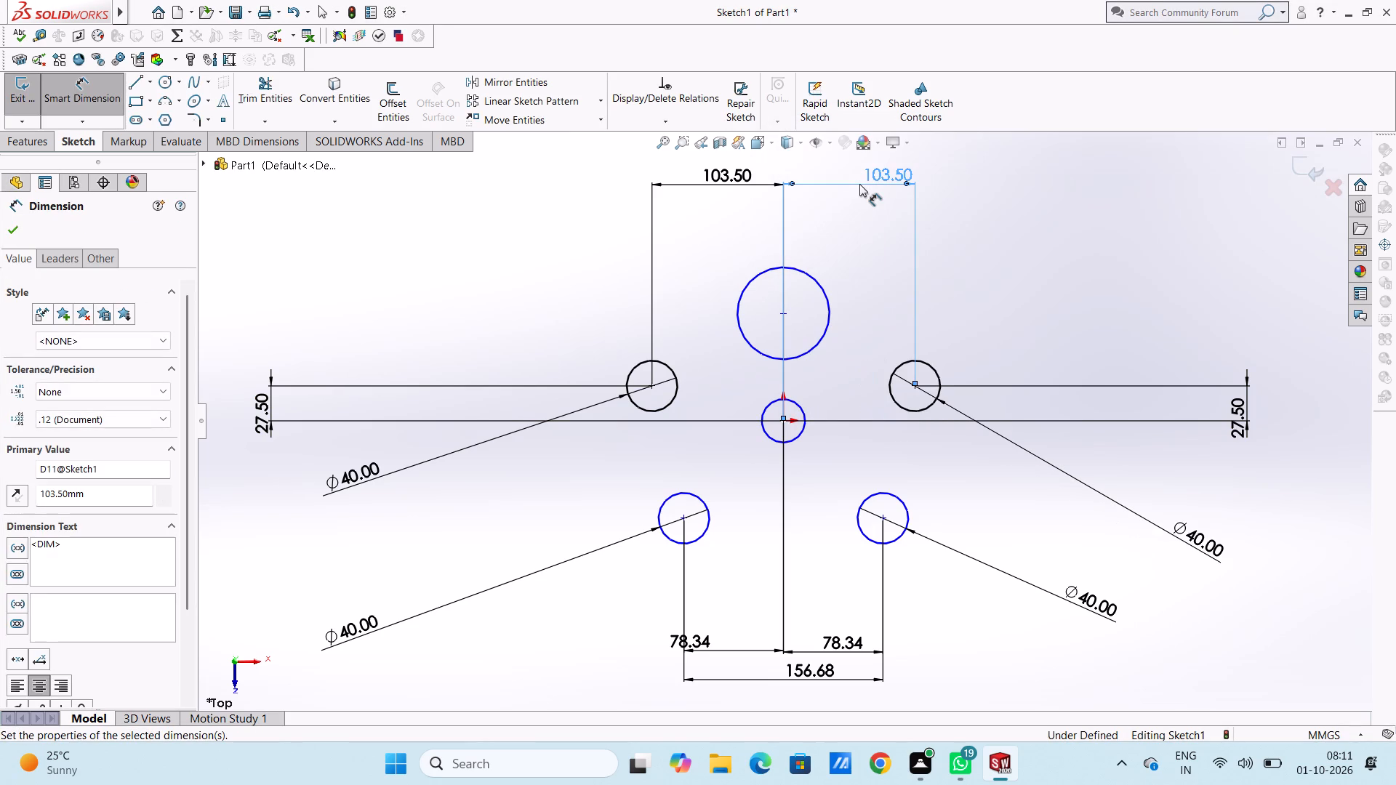
click(481, 250)
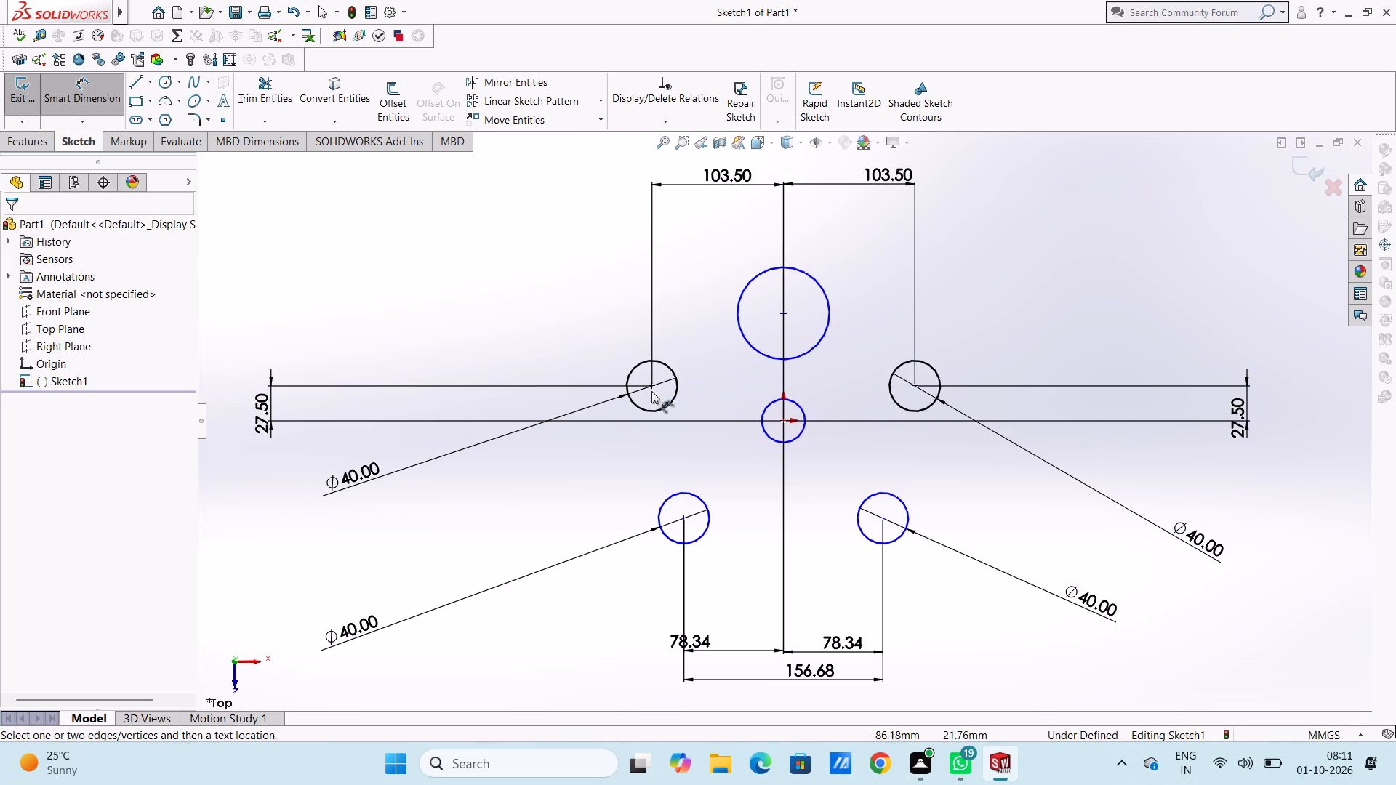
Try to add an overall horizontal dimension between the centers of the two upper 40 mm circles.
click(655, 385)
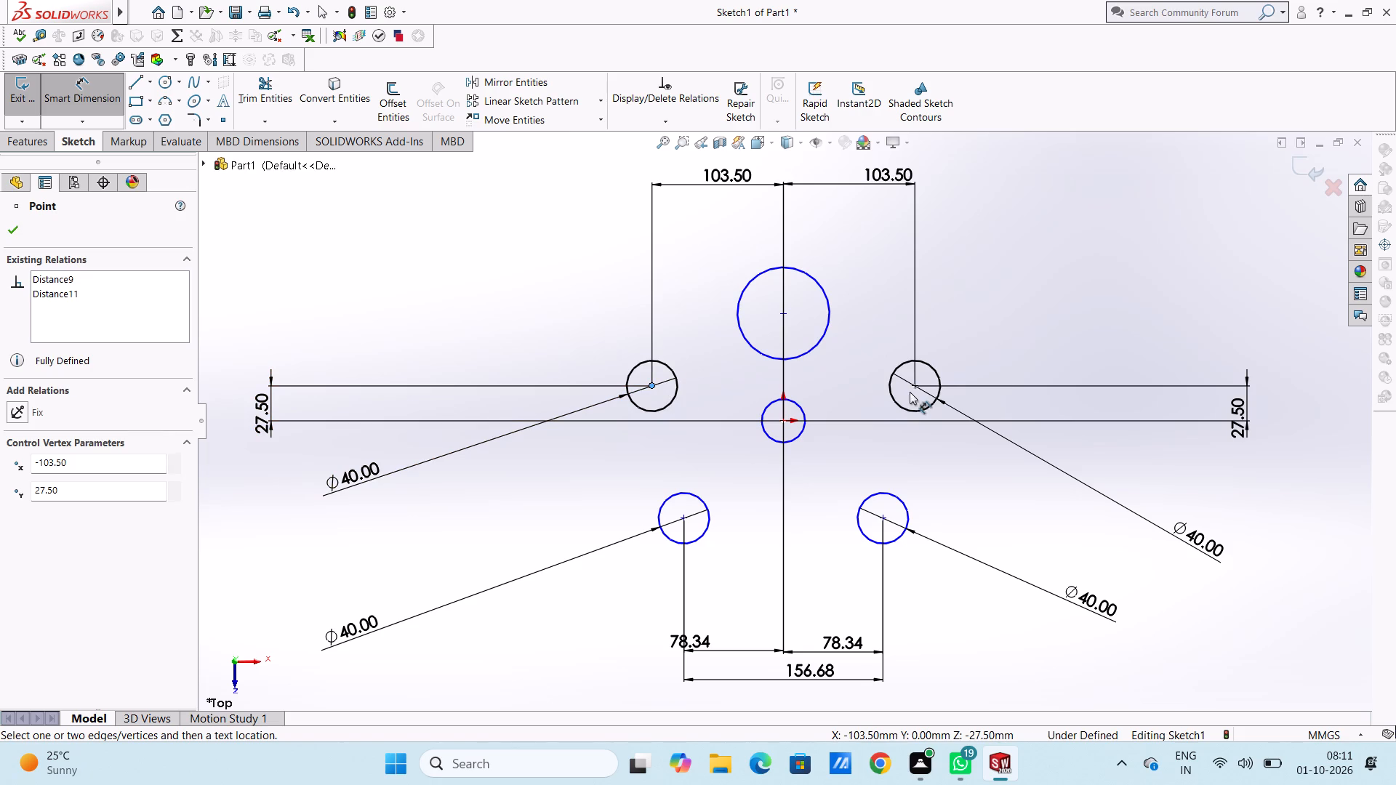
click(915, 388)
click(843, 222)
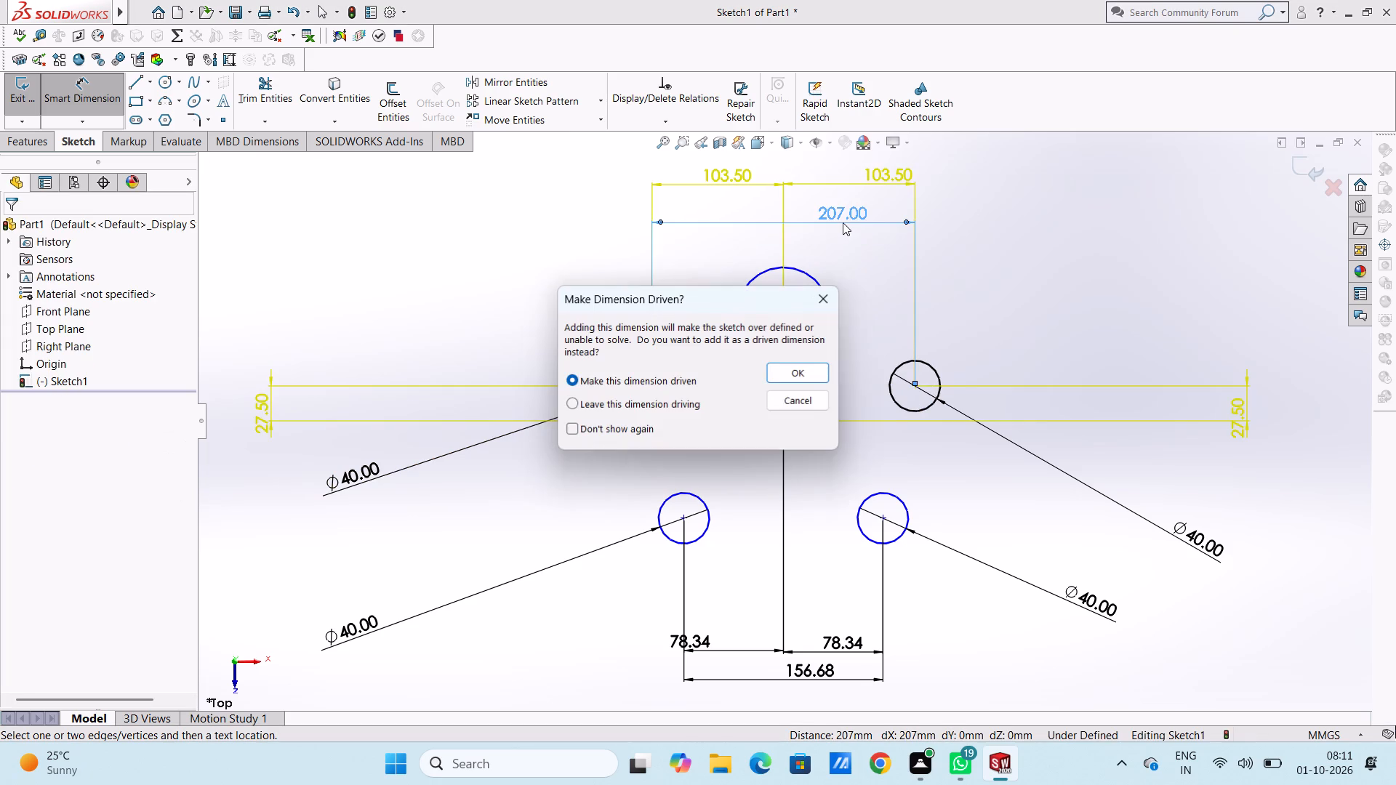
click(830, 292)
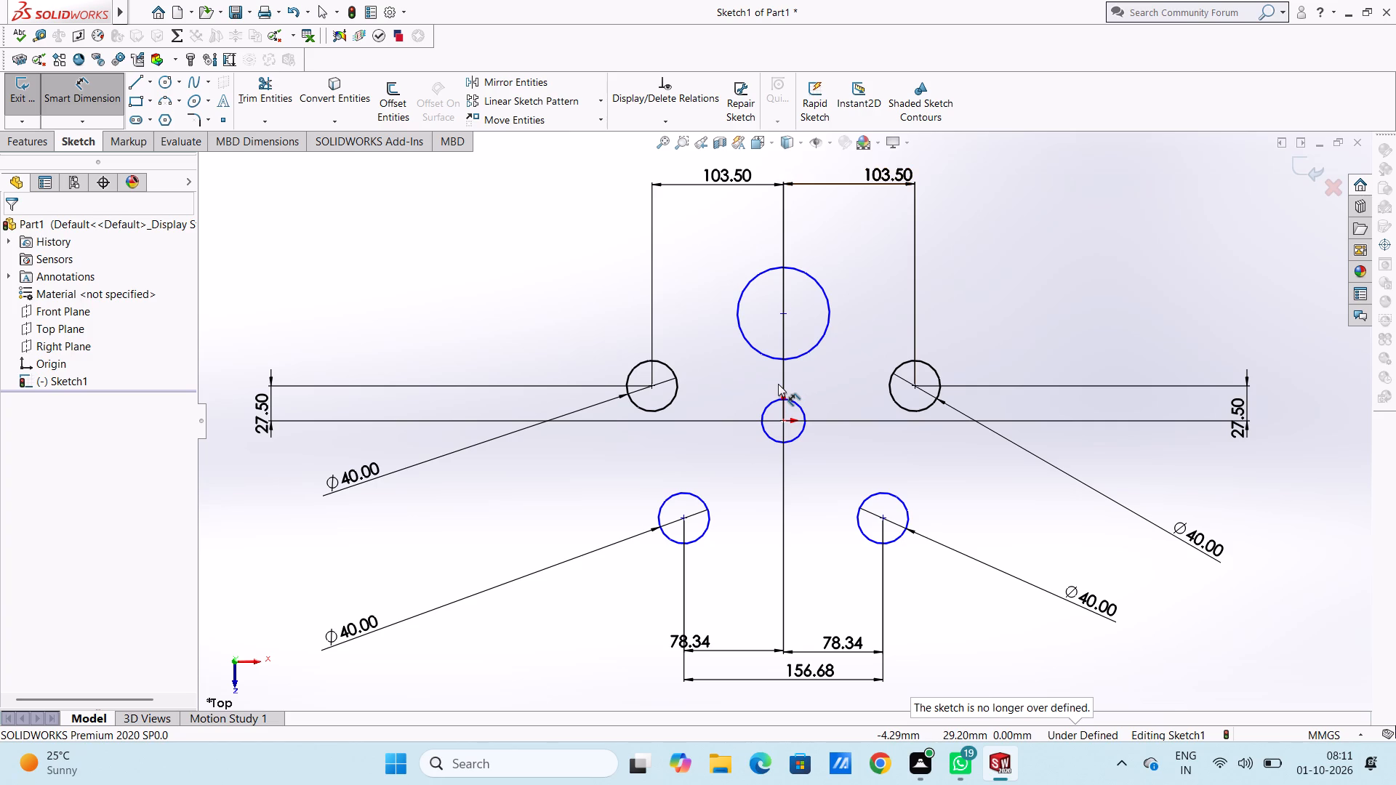
Dimension the diameter of the large top circle as 60 mm.
click(827, 334)
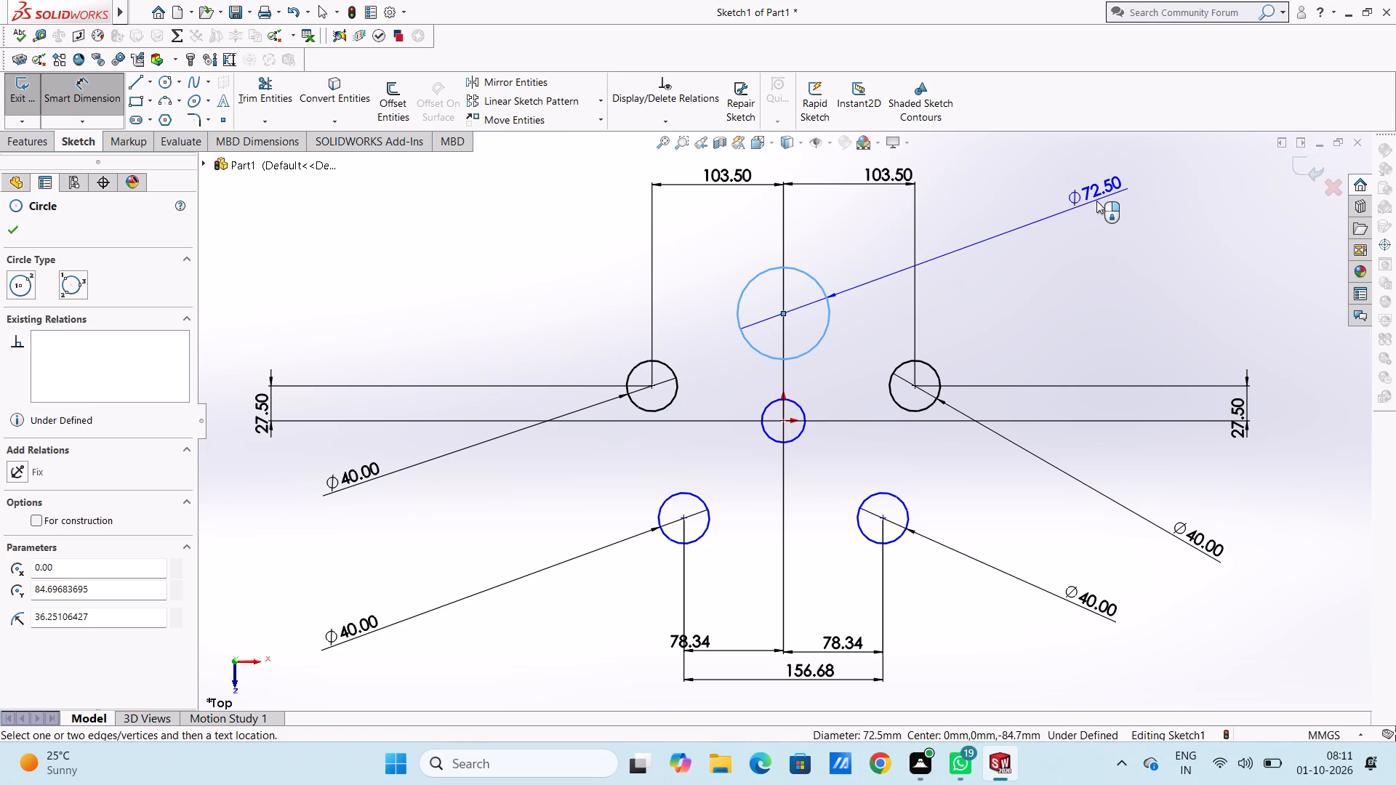
click(1096, 201)
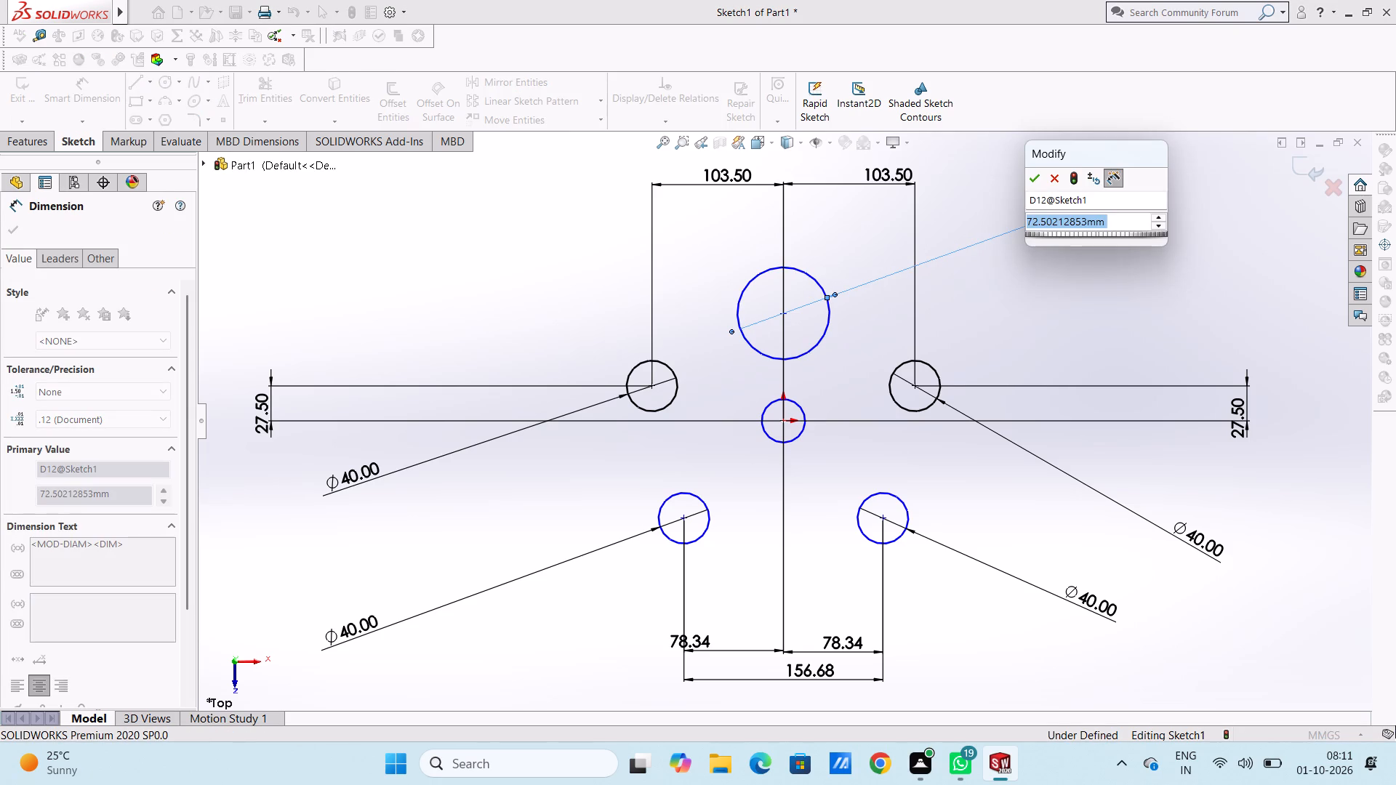
text(60)
key(Return)
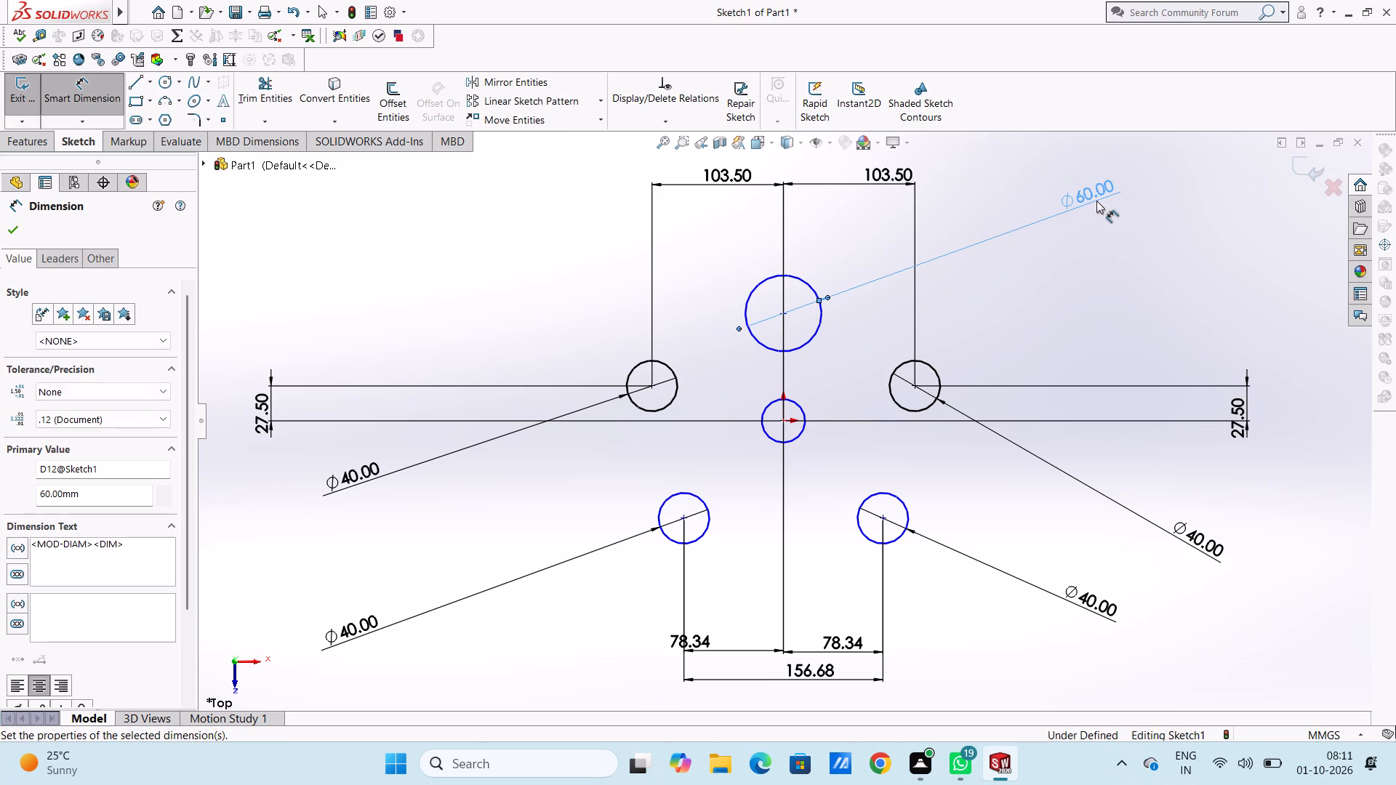
click(1064, 314)
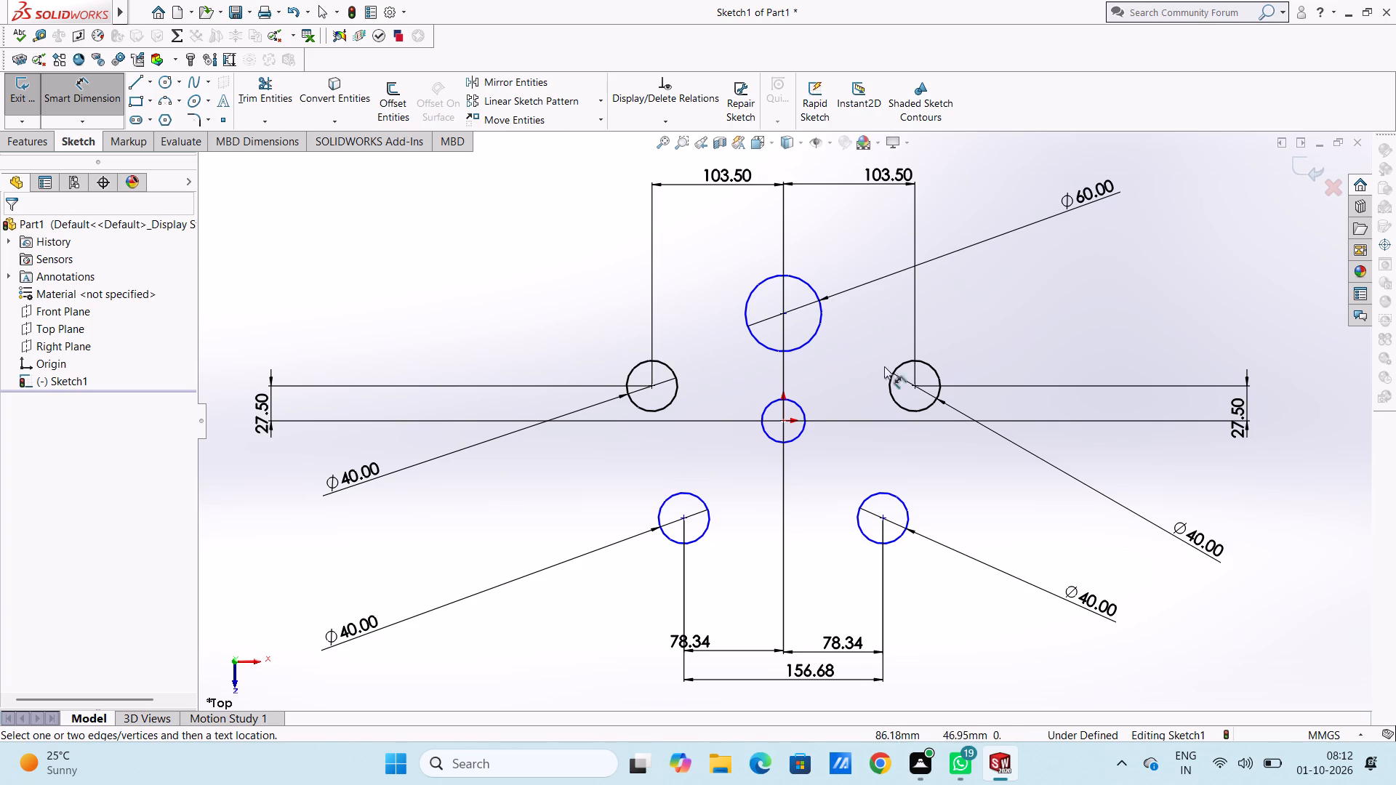
Dimension the vertical distance between the upper-right 40 mm circle's center and the 60 mm circle's center as 102.5 mm.
click(918, 388)
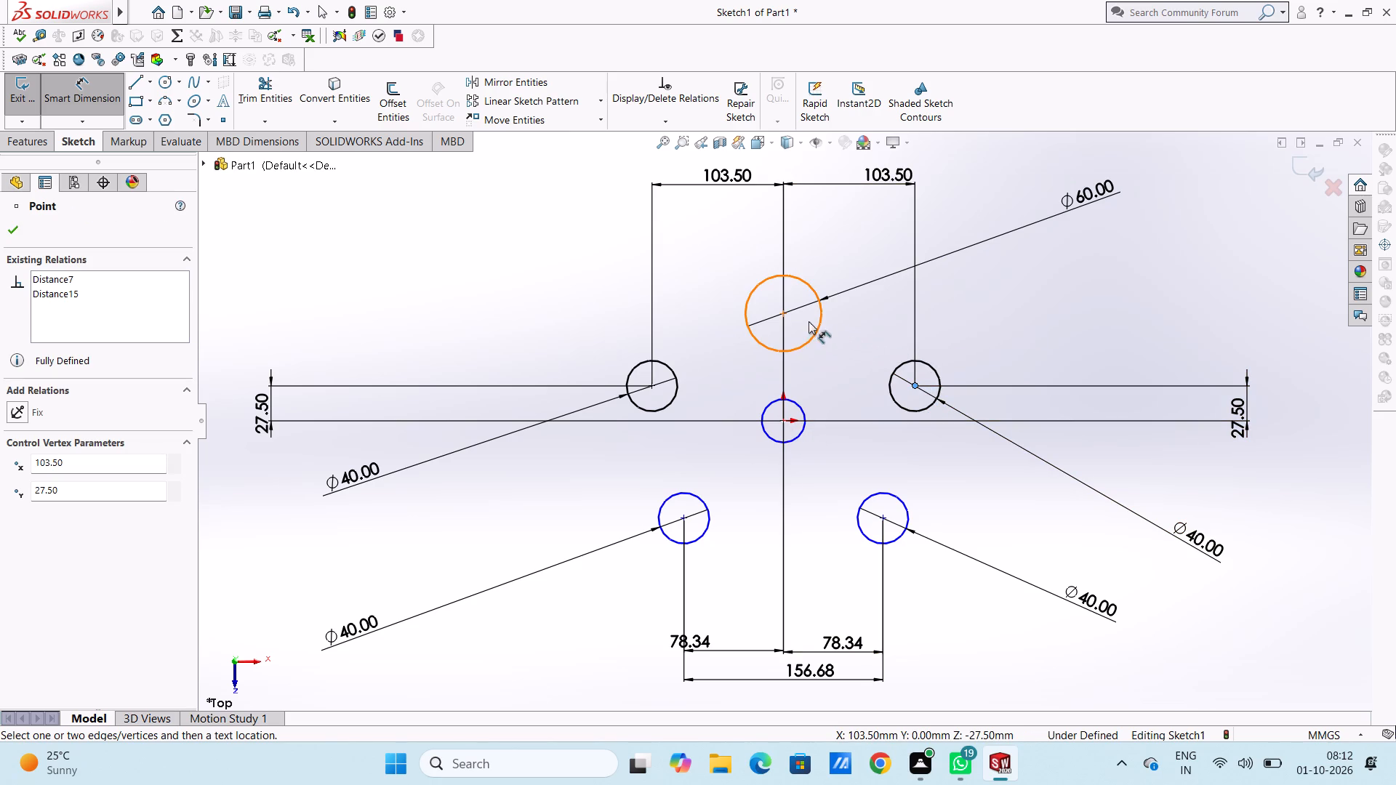
click(785, 315)
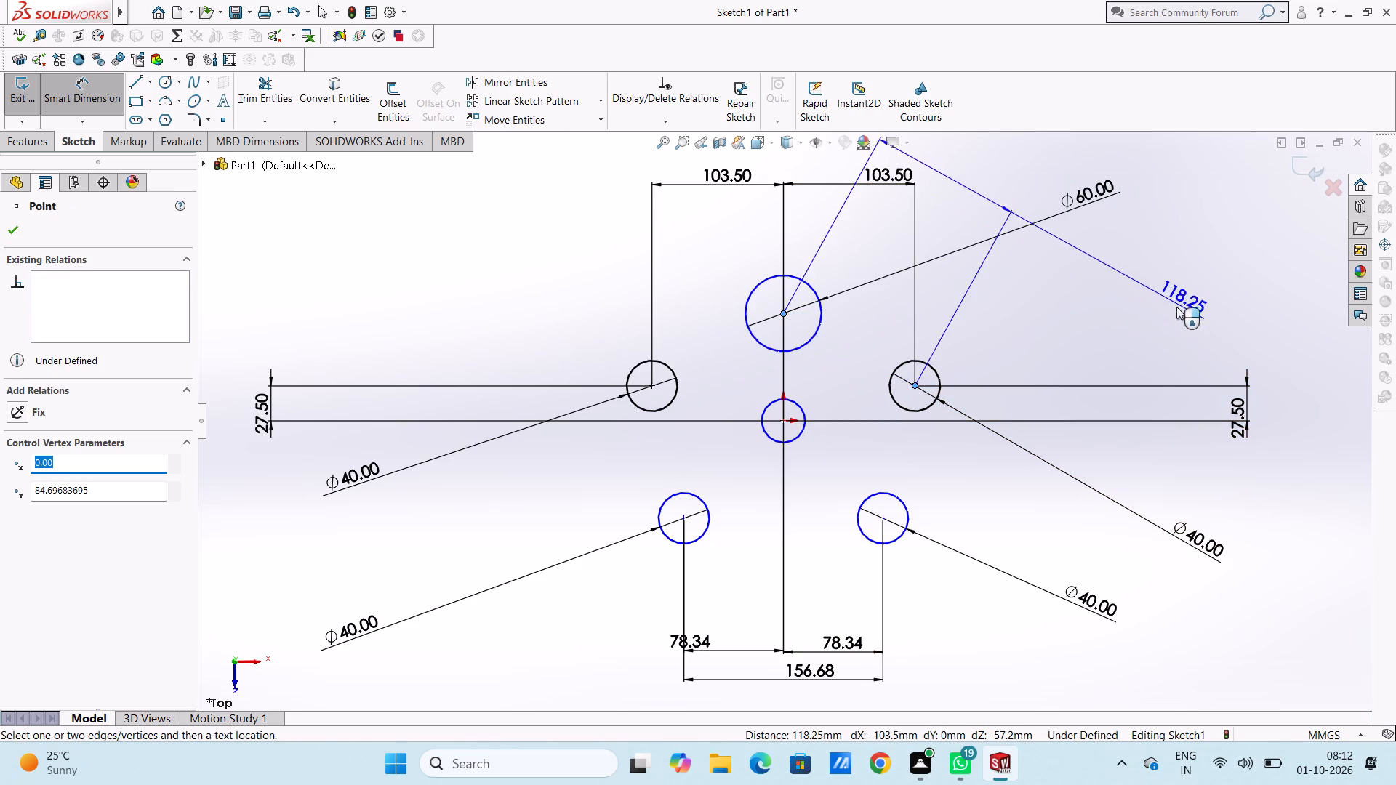
click(1174, 330)
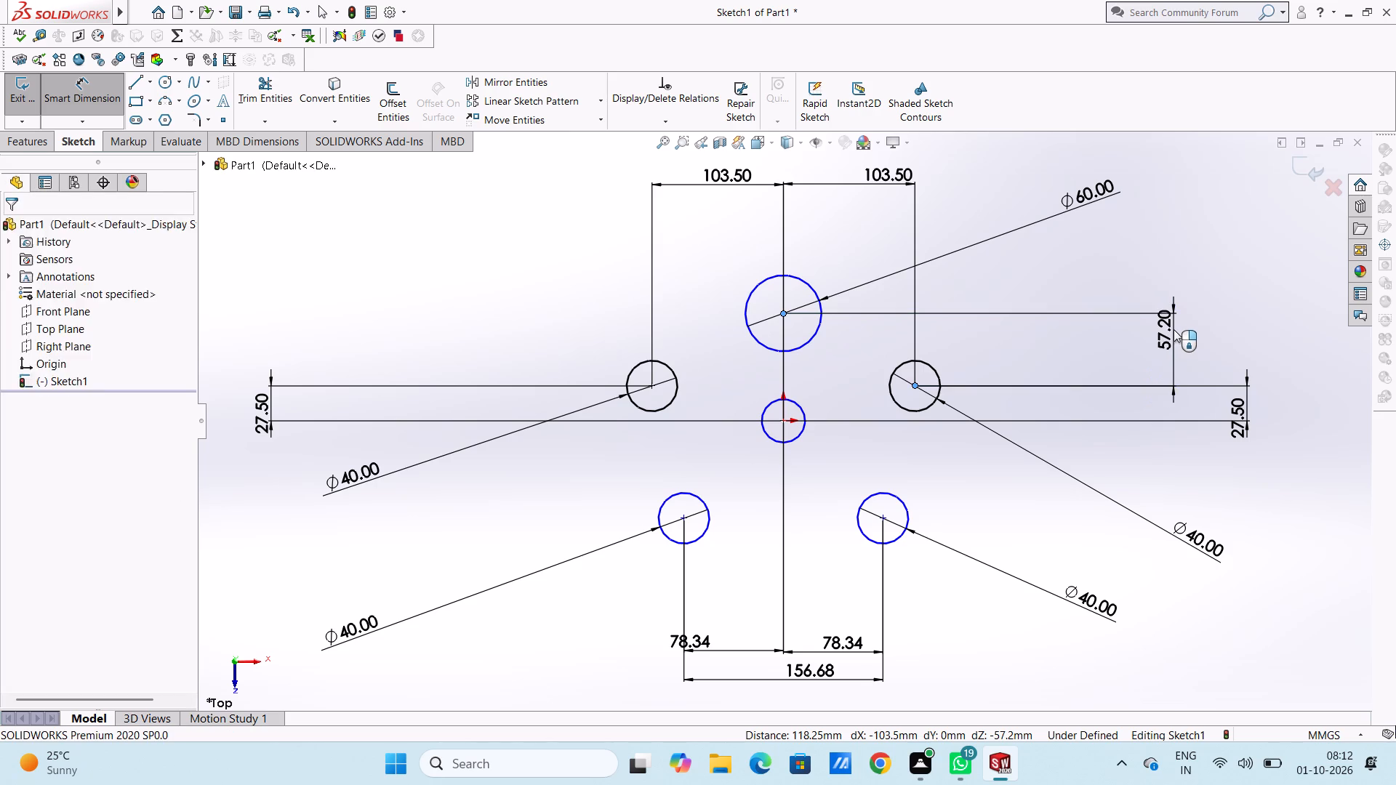
text(102.50)
key(Return)
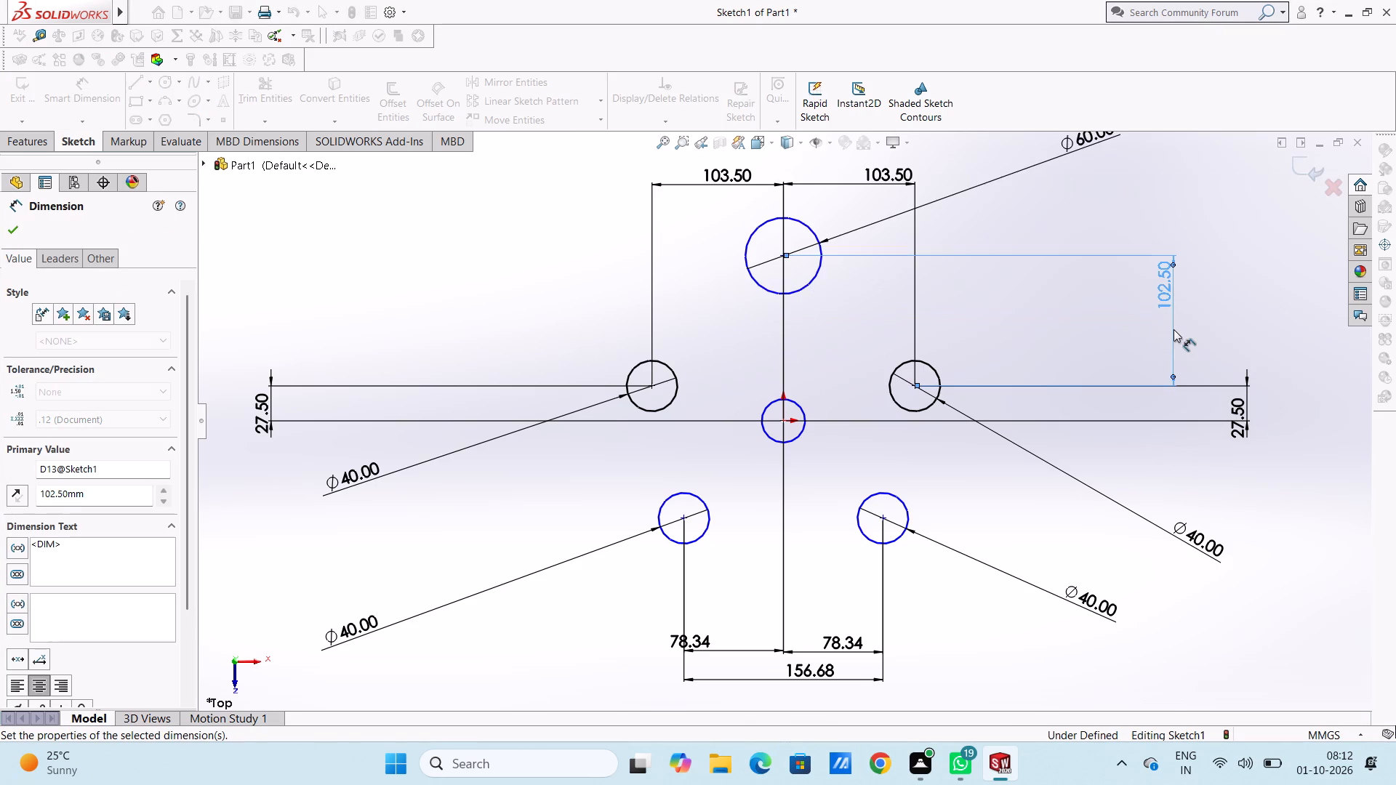
click(1038, 210)
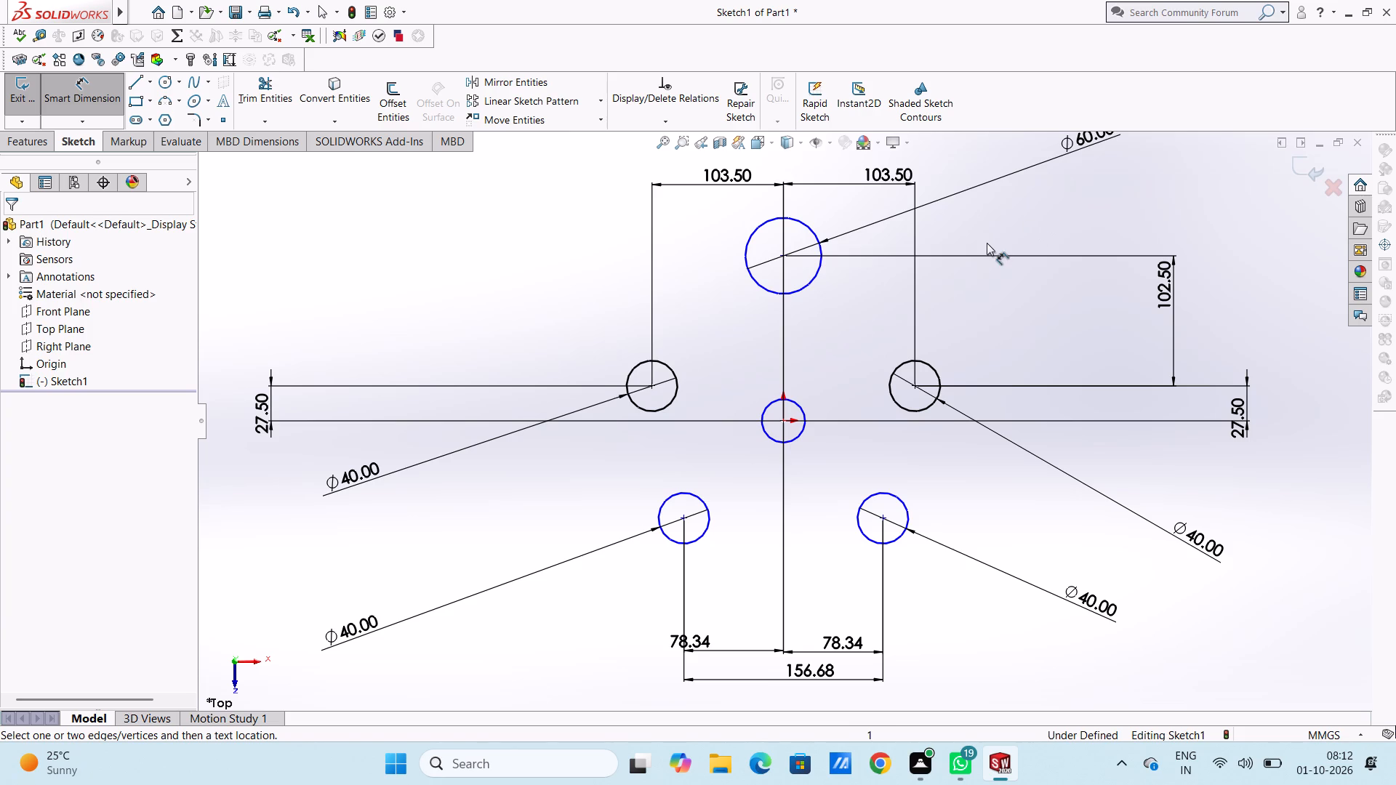
Dimension the vertical distance between the centers of the lower-left and upper-left 40 mm circles as 108.3 mm.
scroll(971, 295, up, 2)
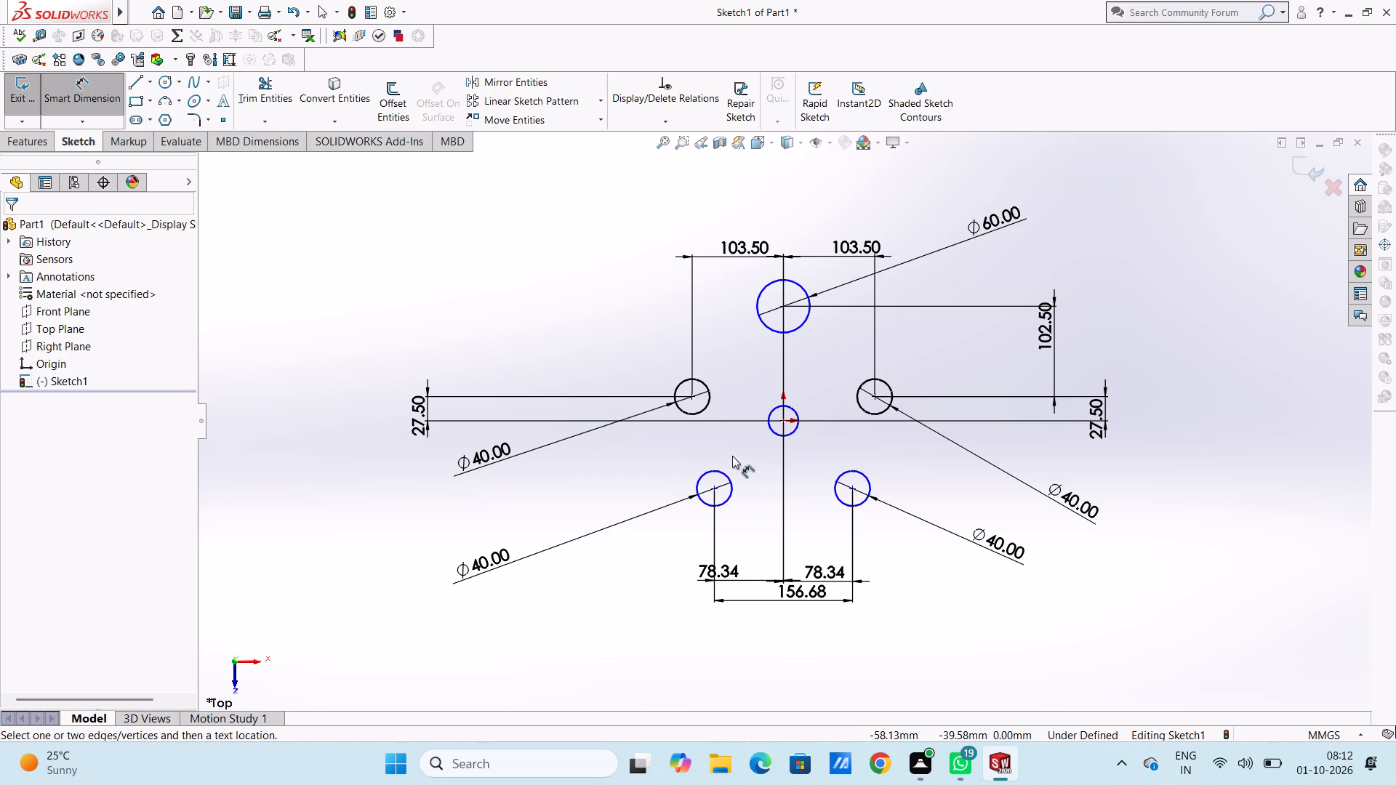
click(714, 487)
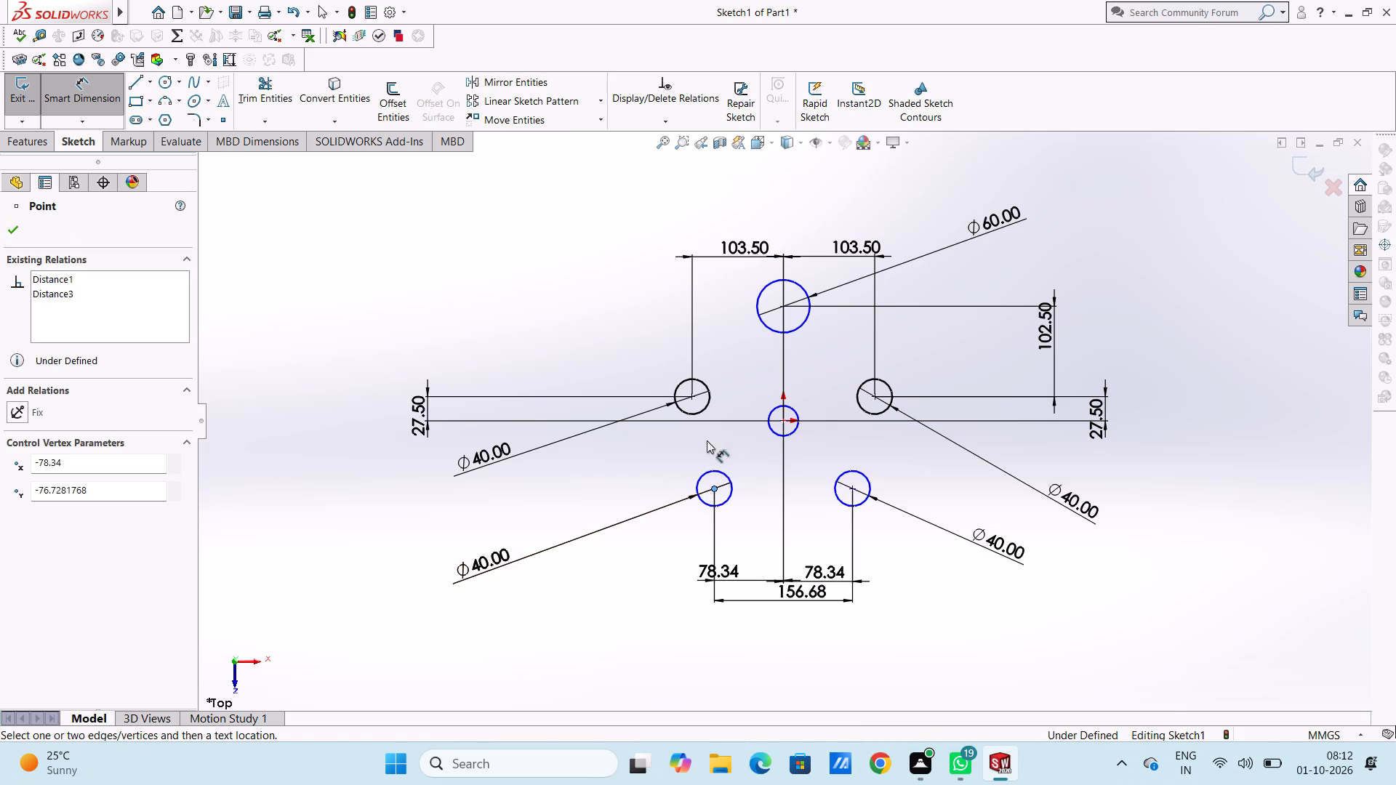
click(693, 400)
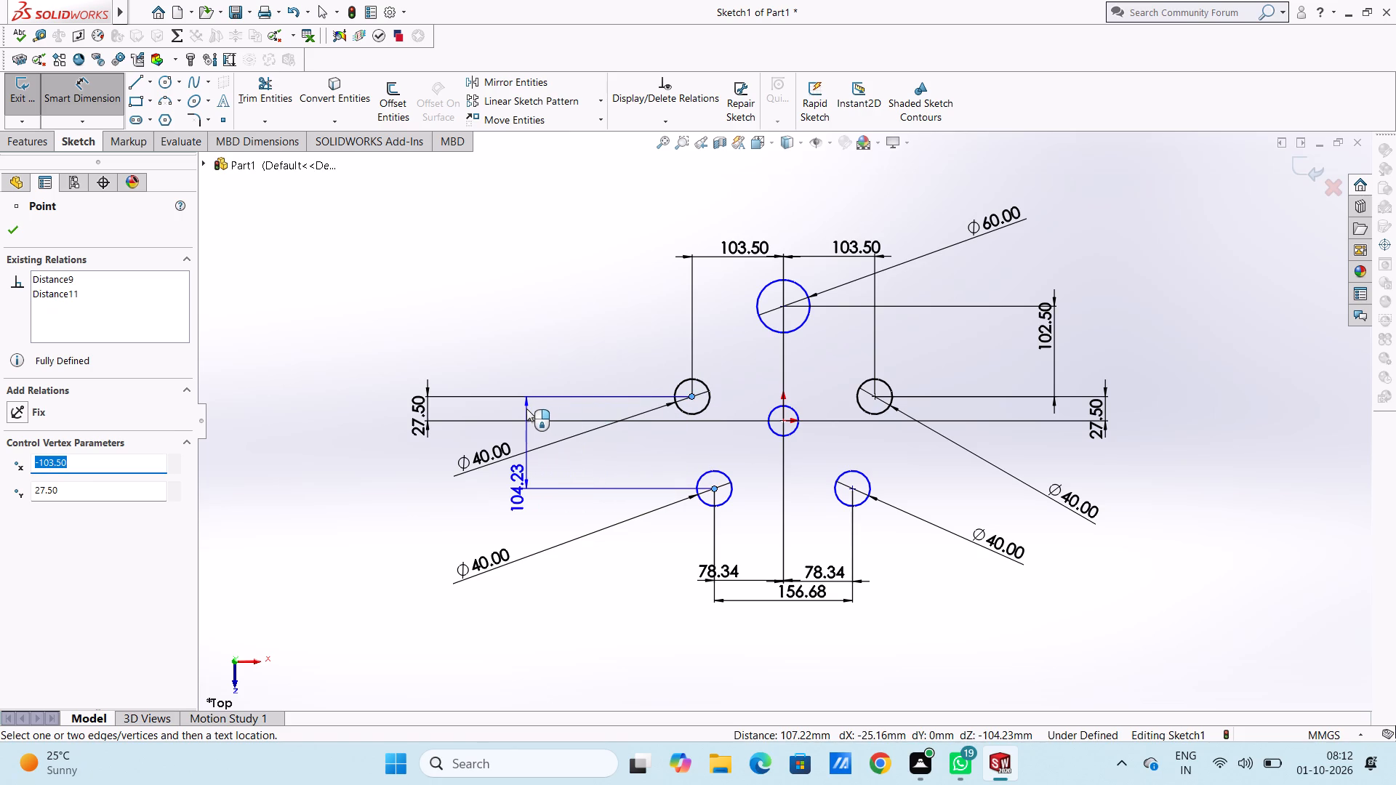
click(526, 408)
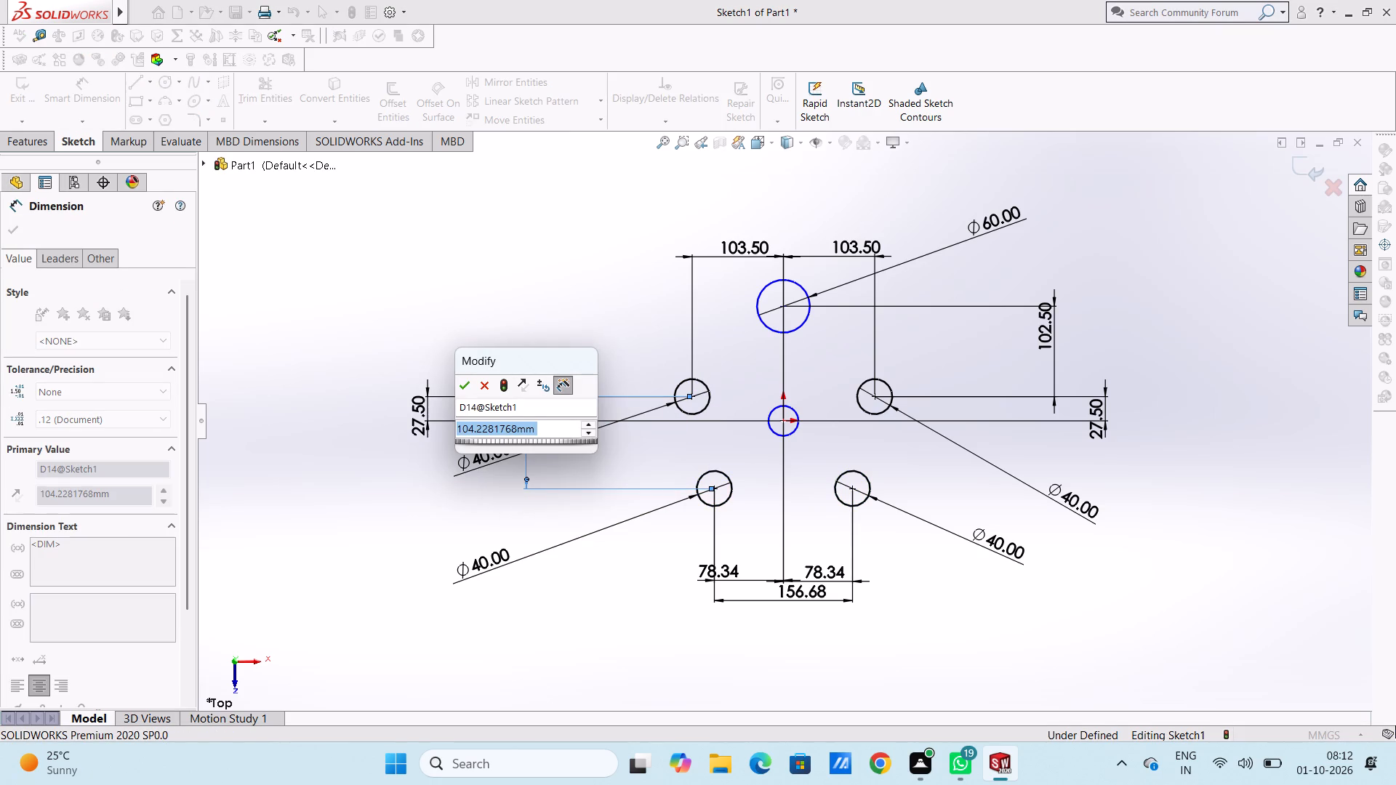
text(108)
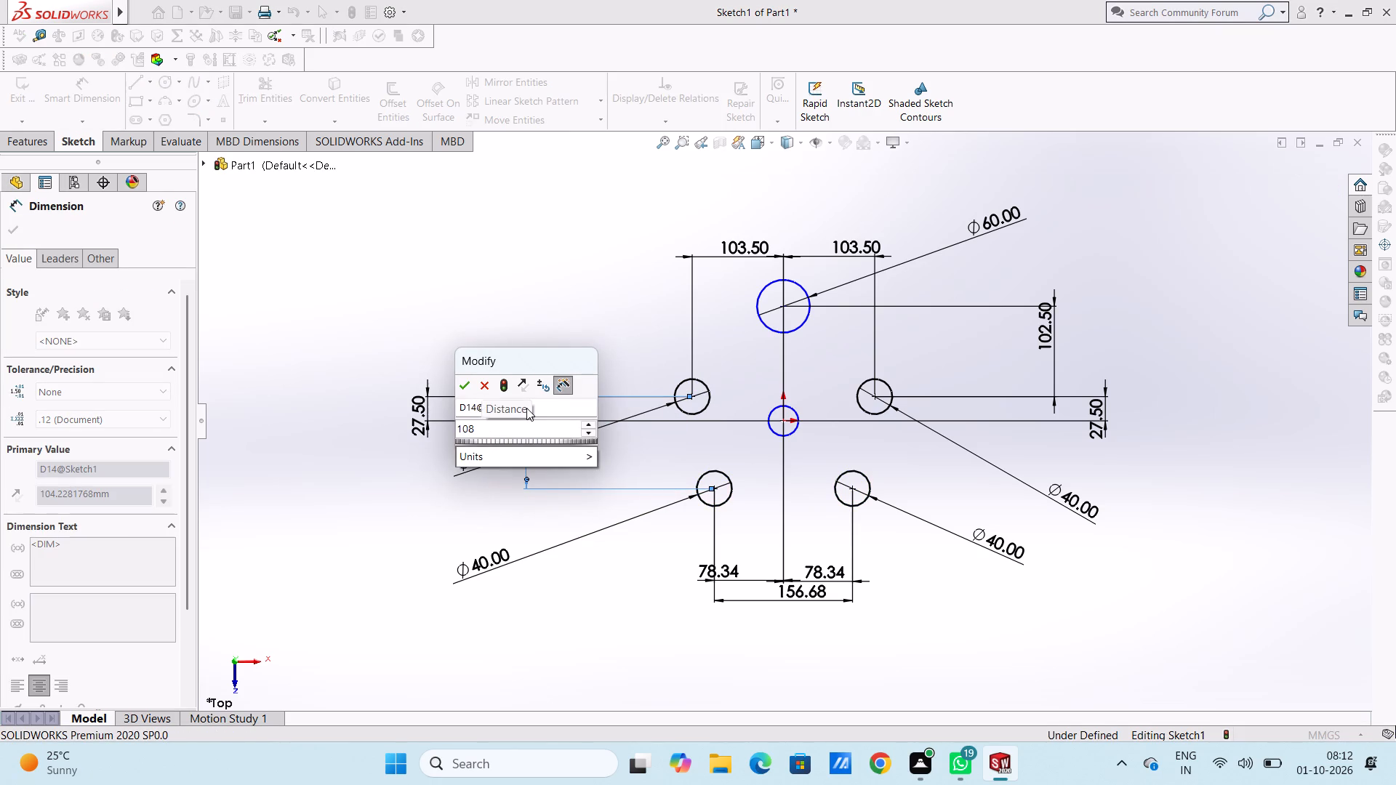
text(.30)
key(Return)
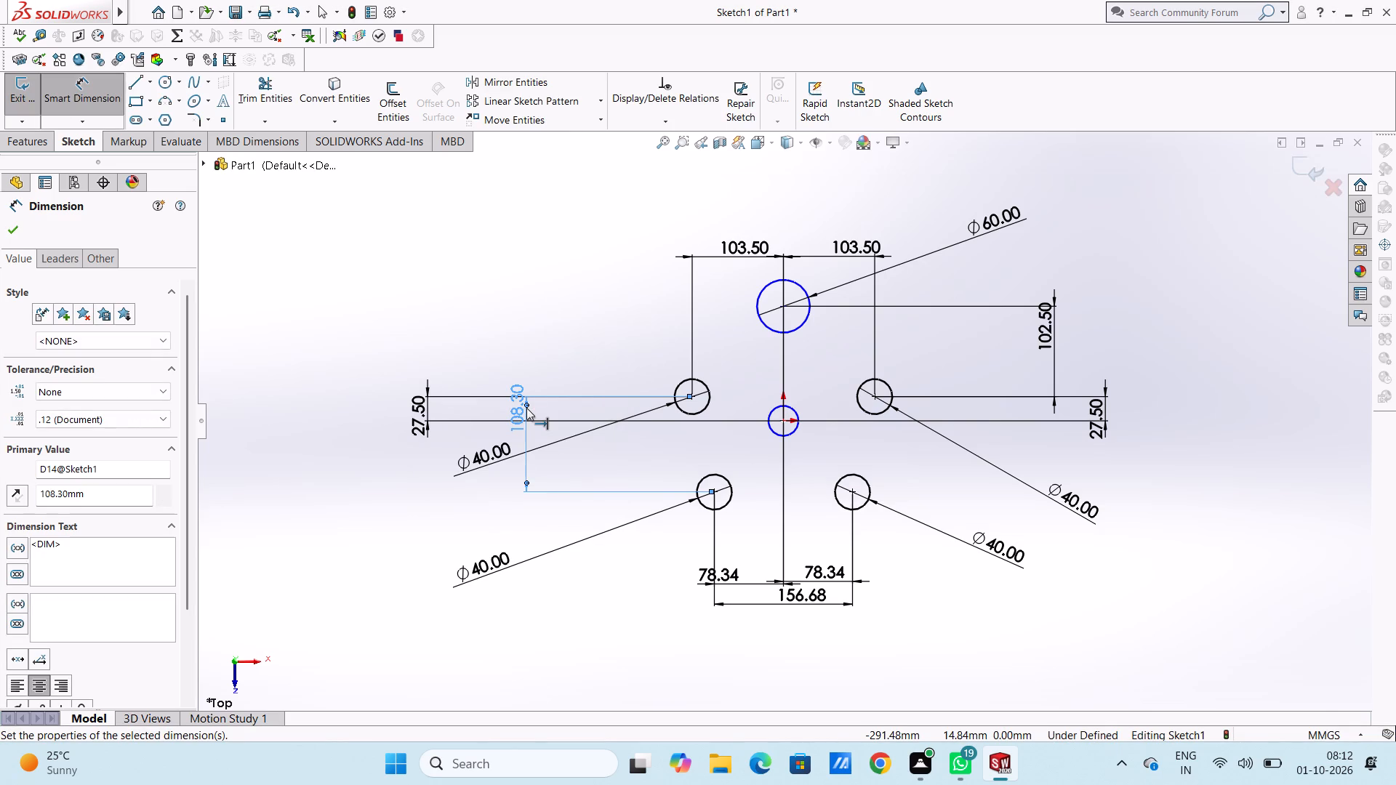
click(537, 325)
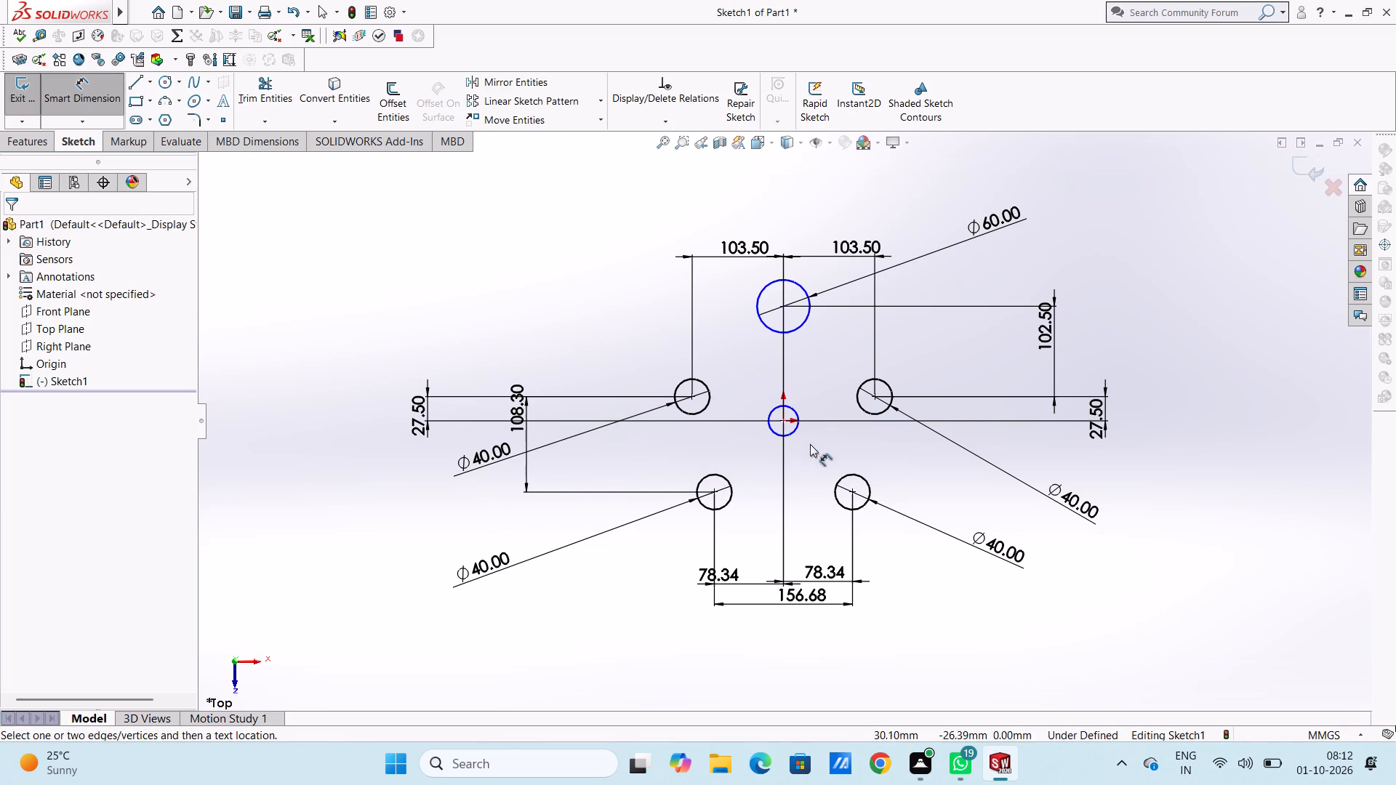
Dimension the diameter of the central circle at the origin as 40 mm.
click(793, 430)
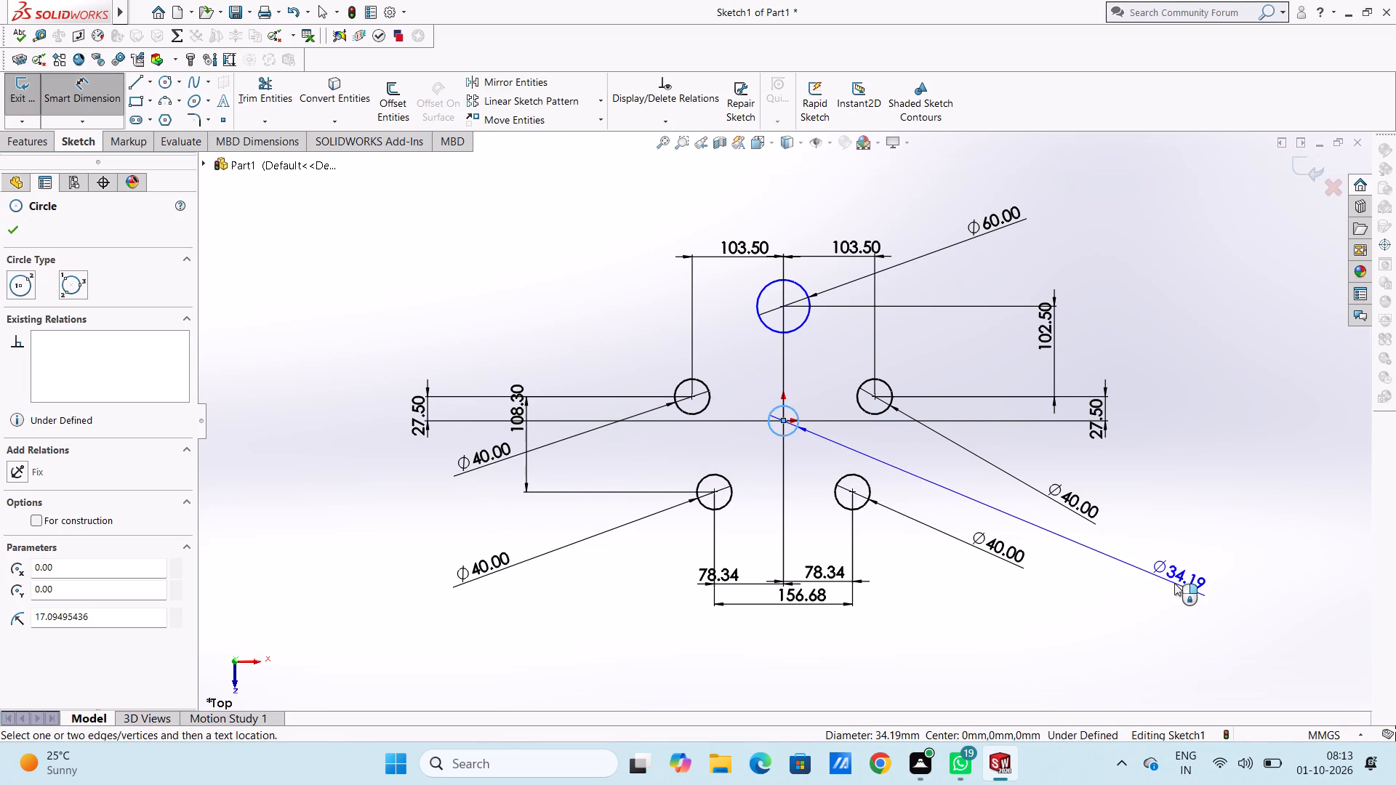
click(1174, 583)
text(40)
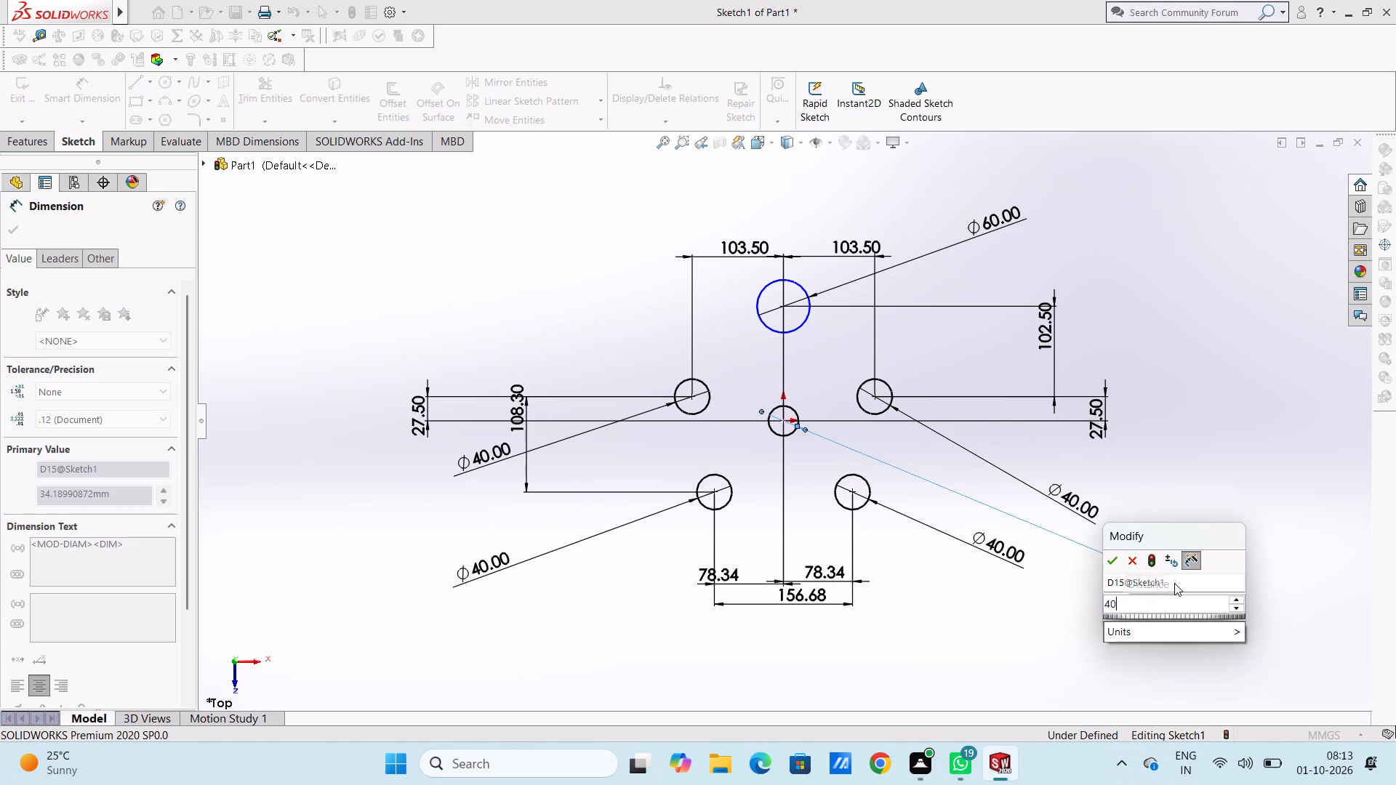
key(Return)
click(1191, 496)
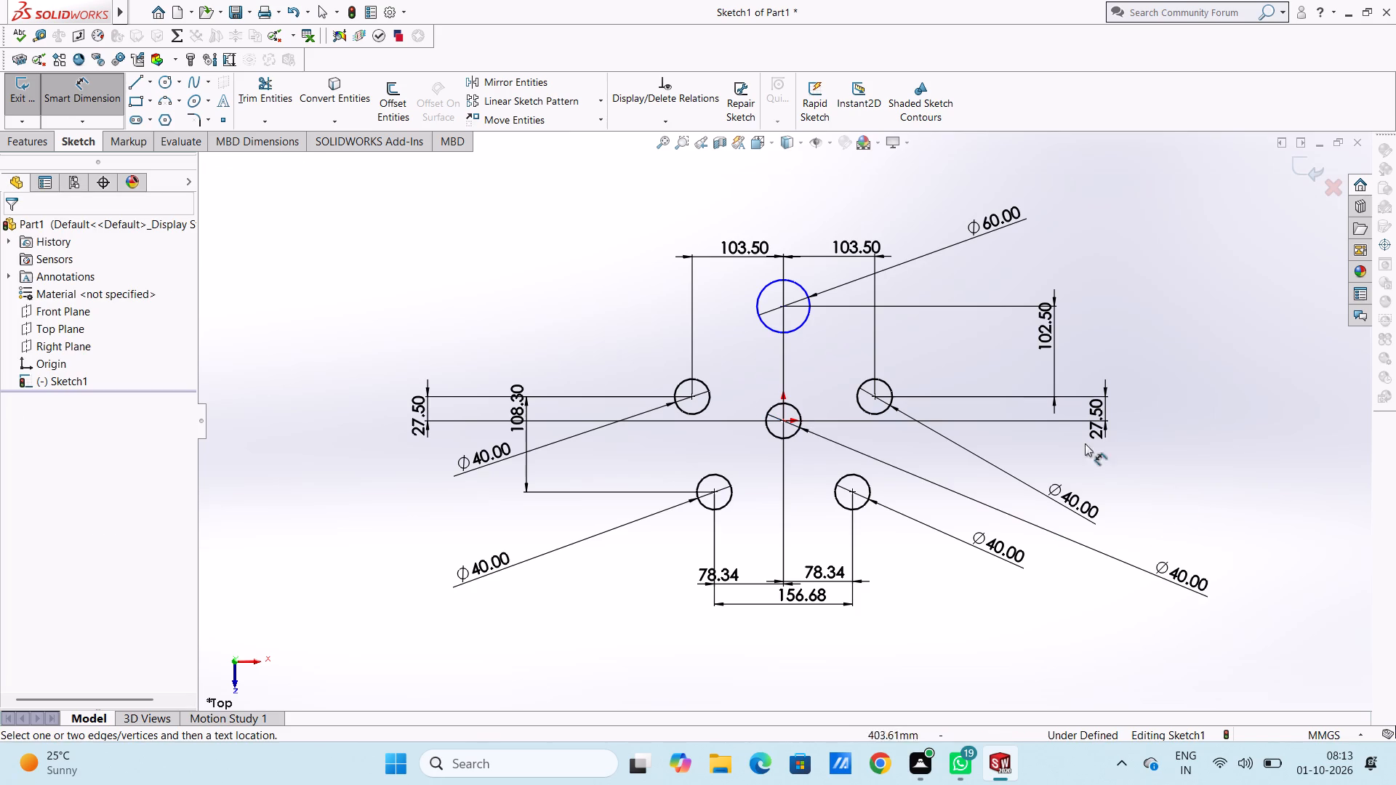
Dimension the vertical distance from the origin to the 60 mm circle's center, placed beyond the existing dimensions on the sketch's left side.
click(787, 422)
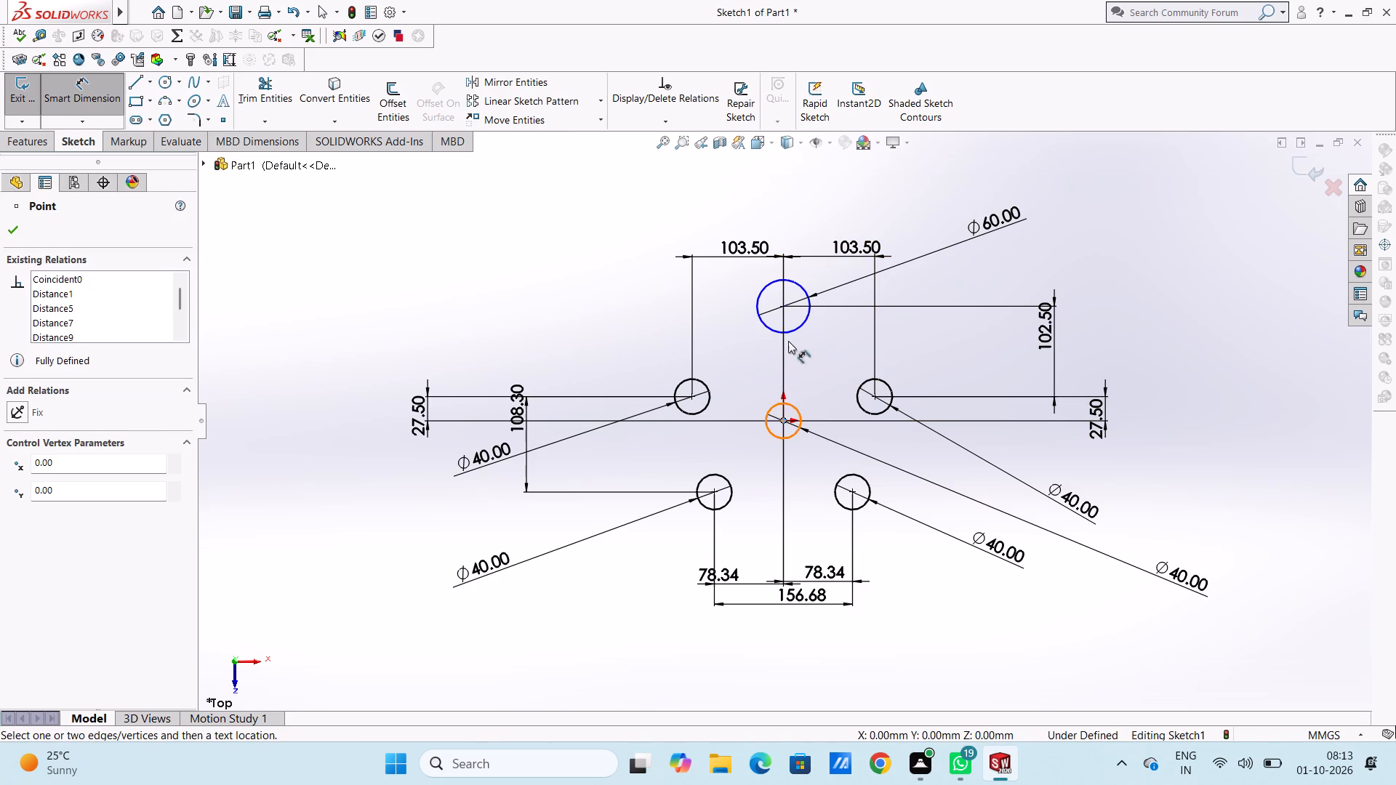
click(786, 307)
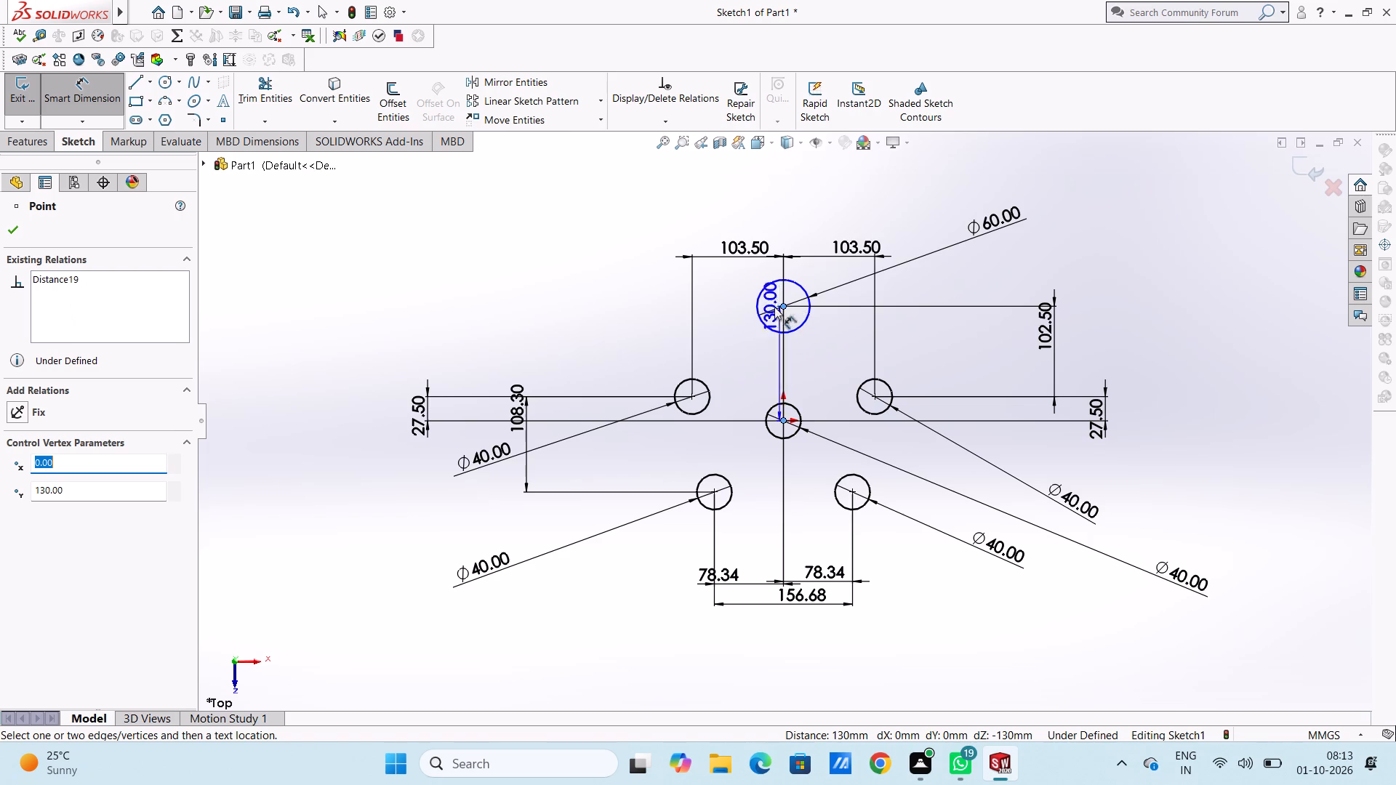
click(342, 343)
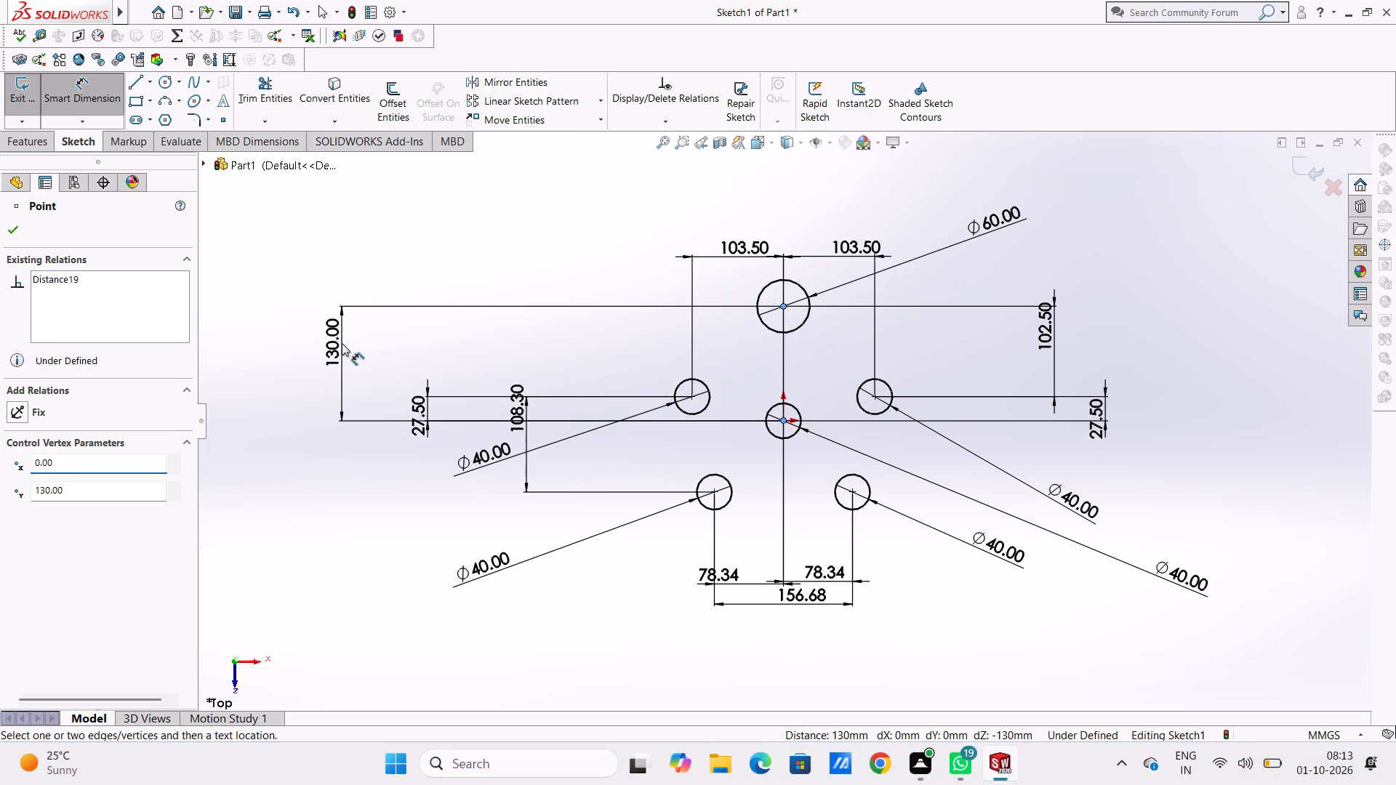
click(281, 326)
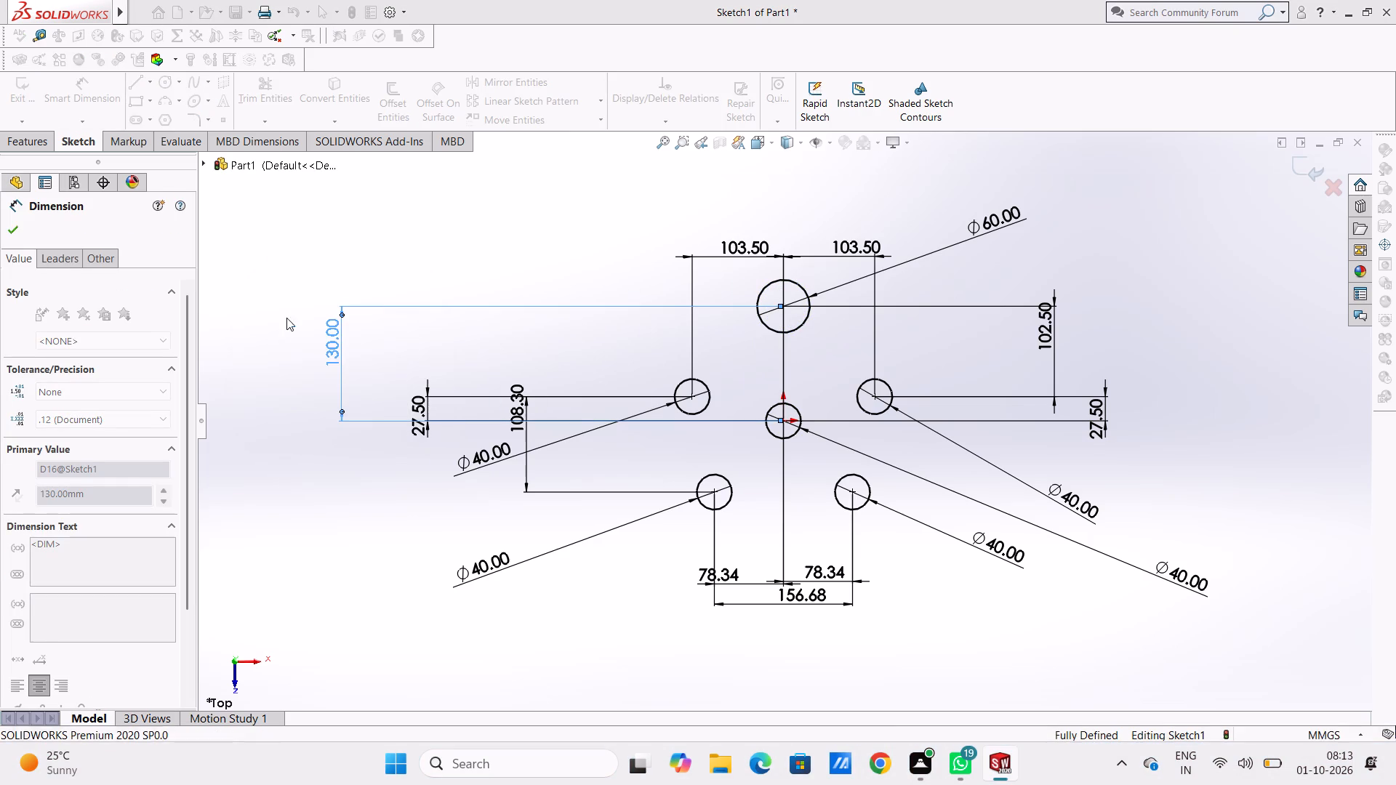
click(320, 279)
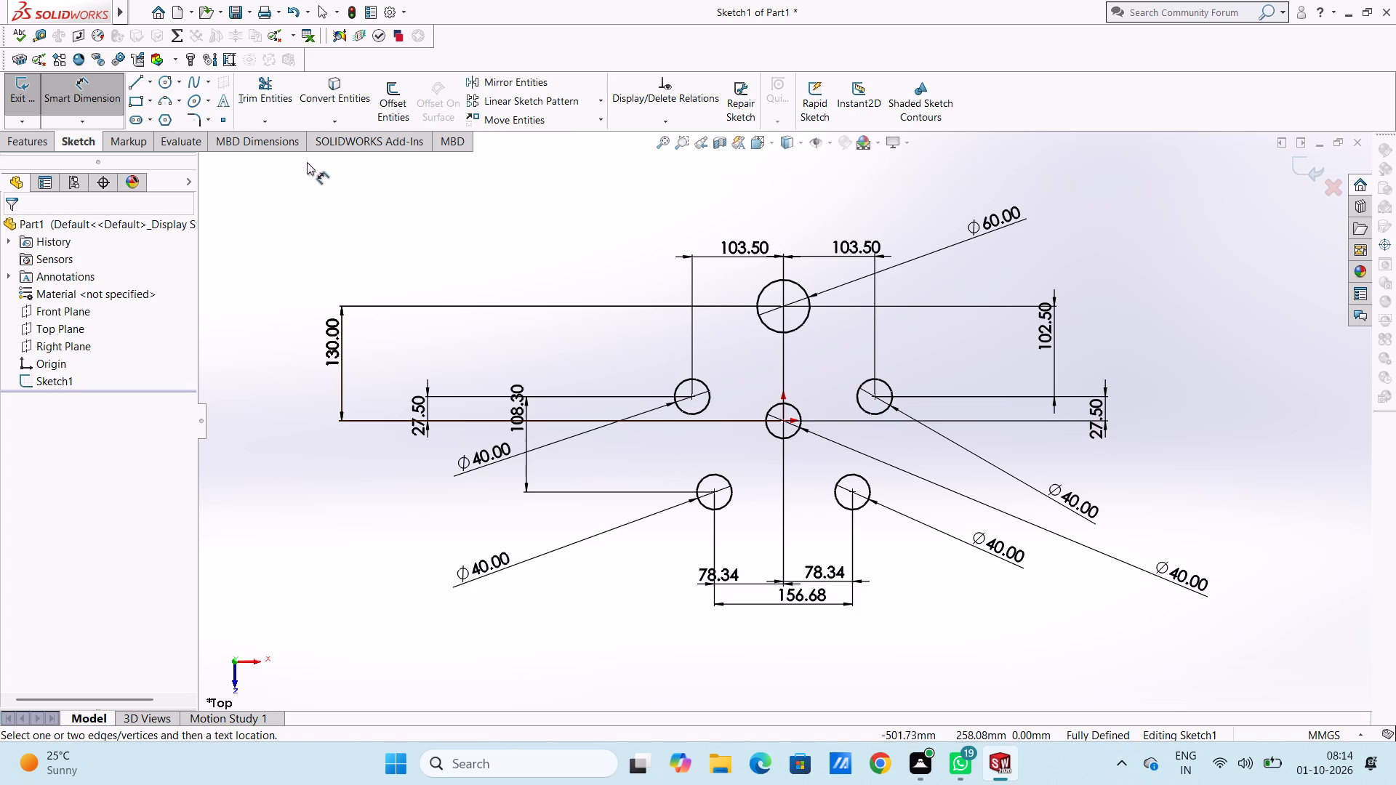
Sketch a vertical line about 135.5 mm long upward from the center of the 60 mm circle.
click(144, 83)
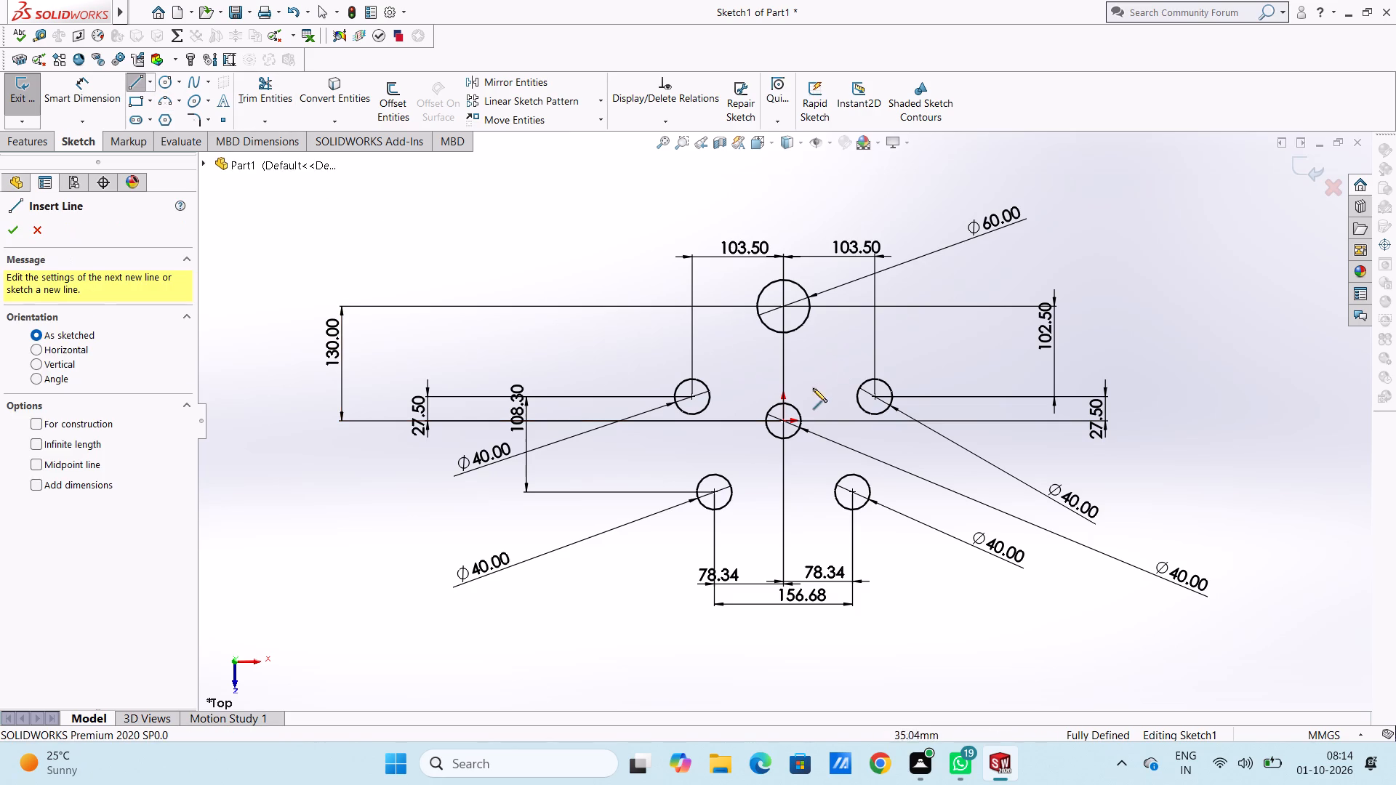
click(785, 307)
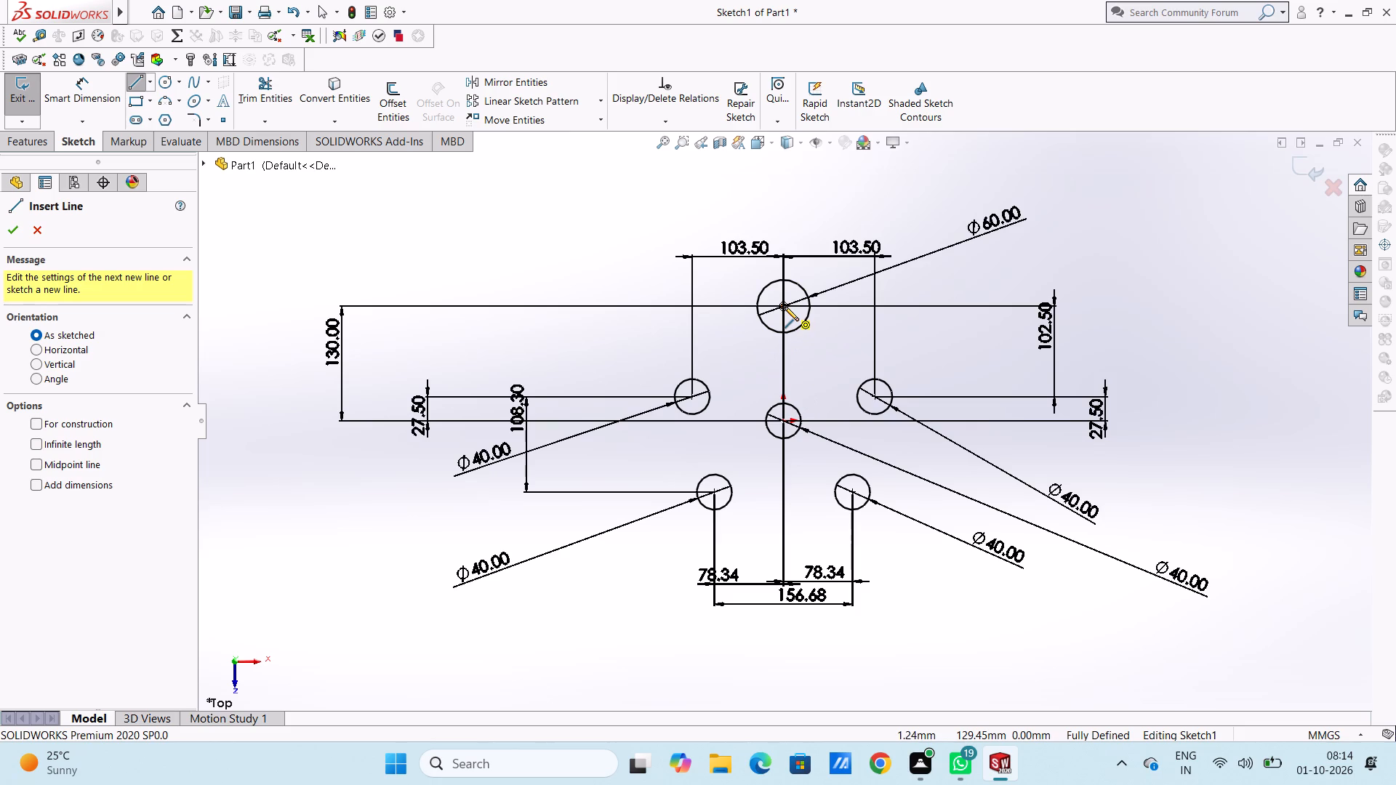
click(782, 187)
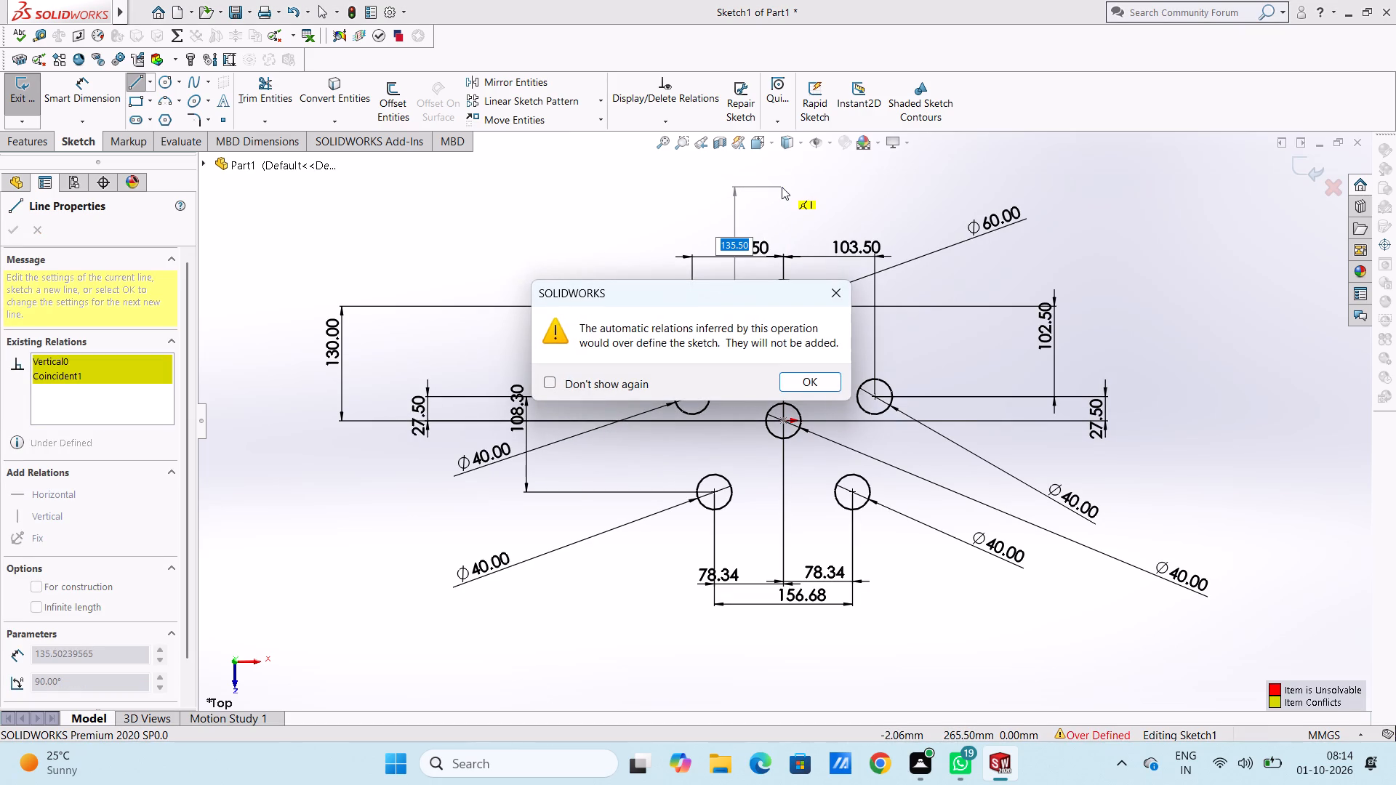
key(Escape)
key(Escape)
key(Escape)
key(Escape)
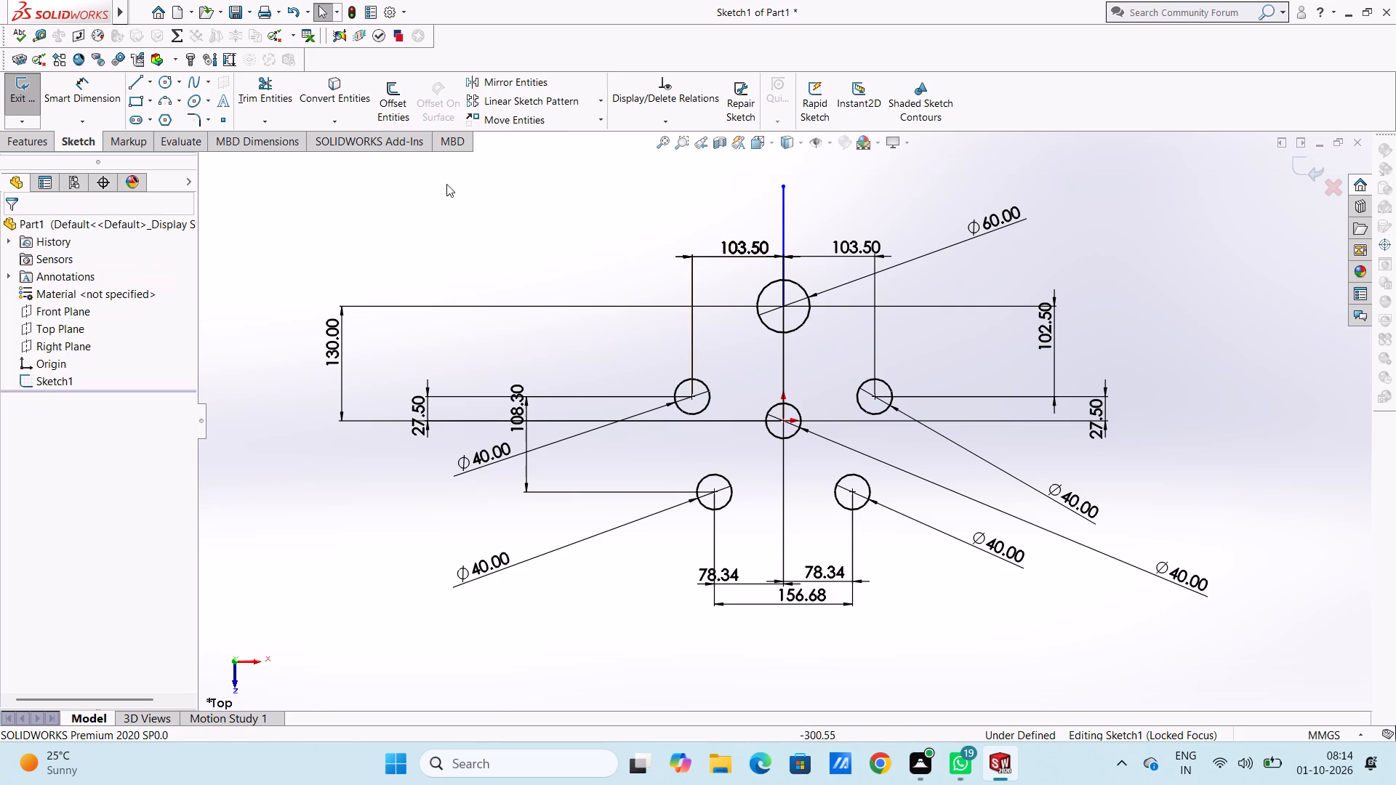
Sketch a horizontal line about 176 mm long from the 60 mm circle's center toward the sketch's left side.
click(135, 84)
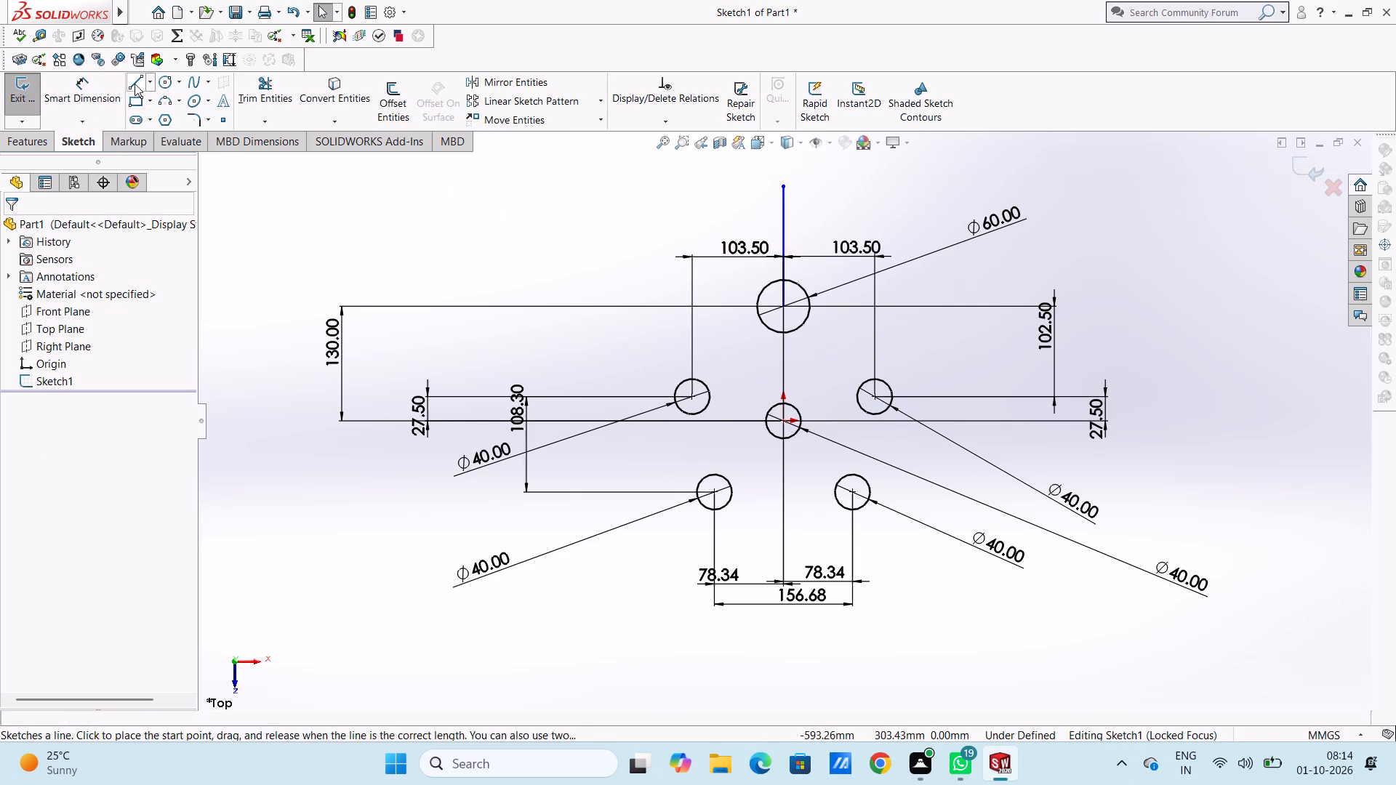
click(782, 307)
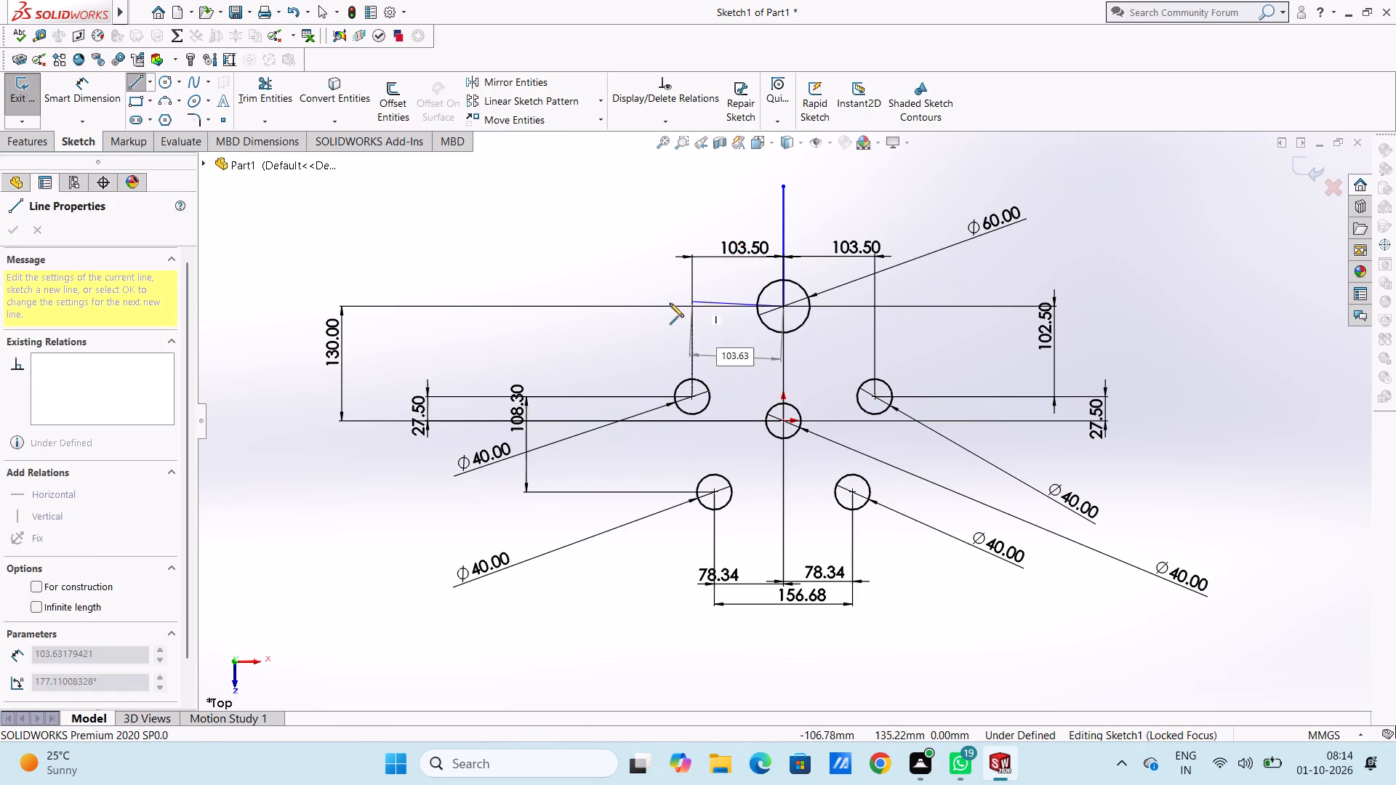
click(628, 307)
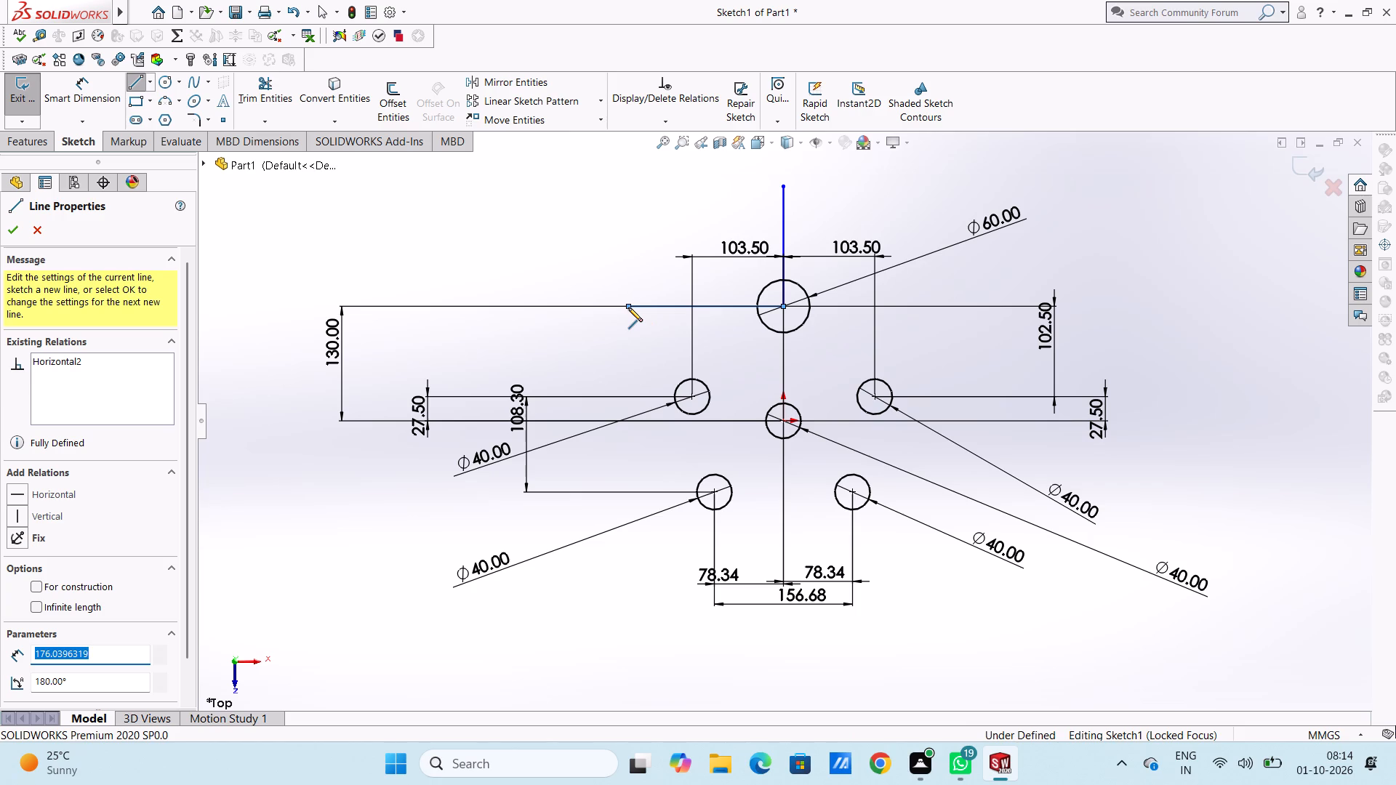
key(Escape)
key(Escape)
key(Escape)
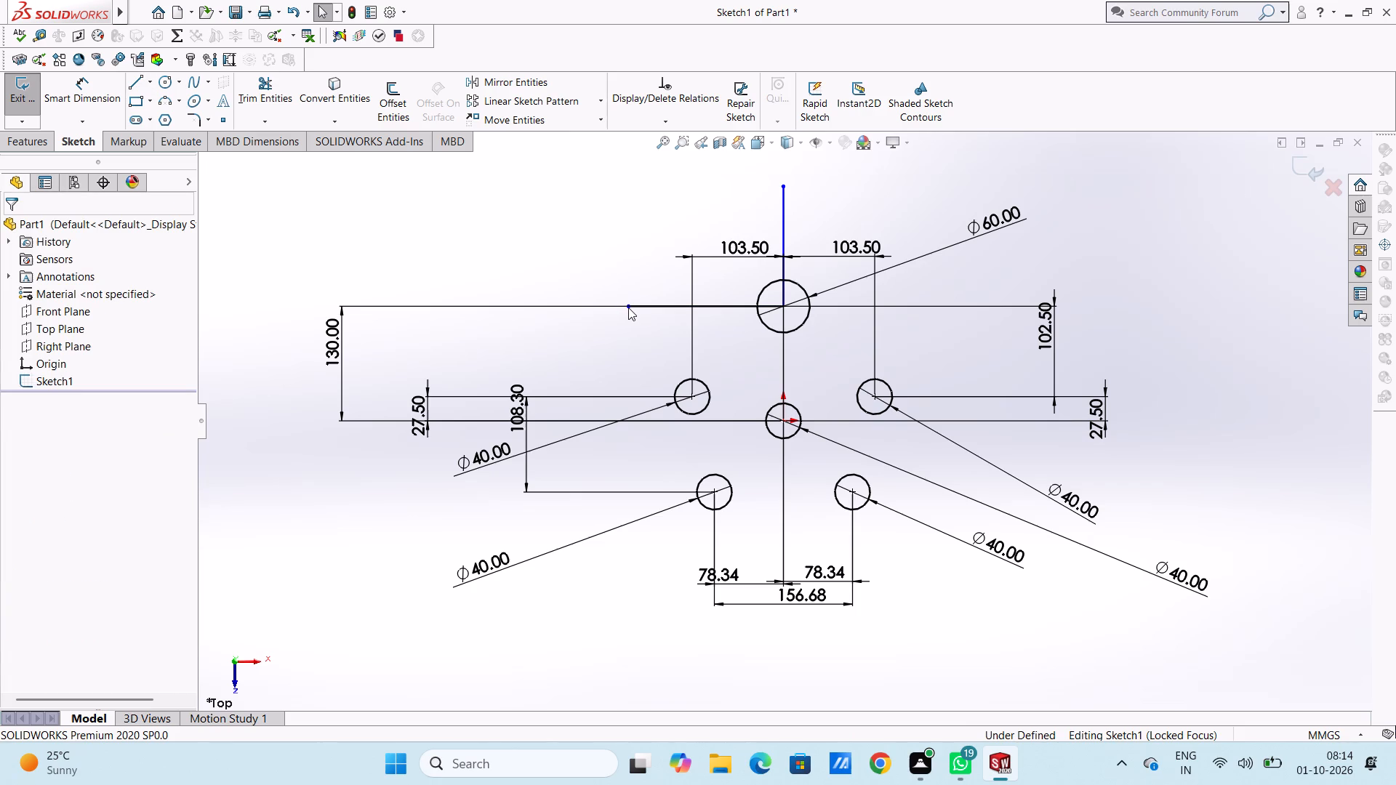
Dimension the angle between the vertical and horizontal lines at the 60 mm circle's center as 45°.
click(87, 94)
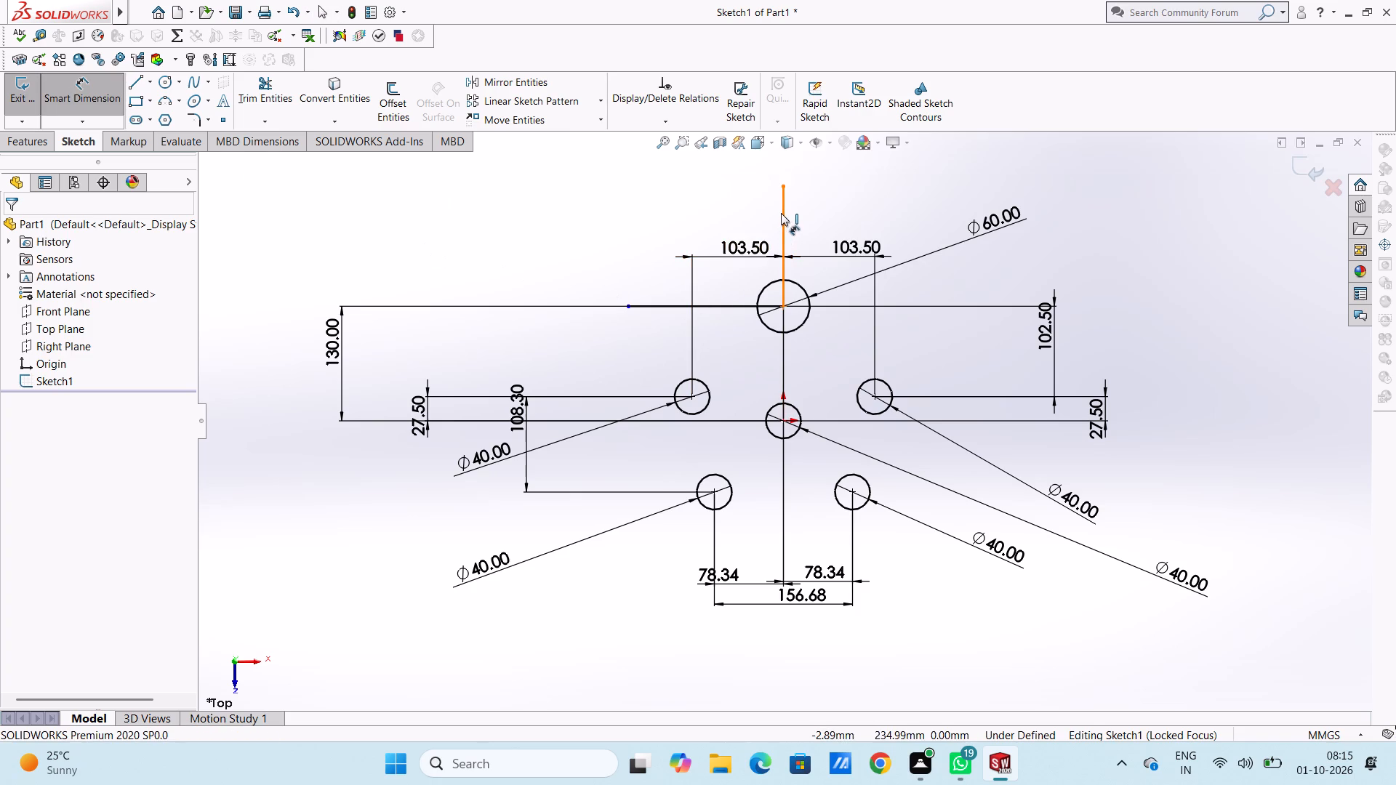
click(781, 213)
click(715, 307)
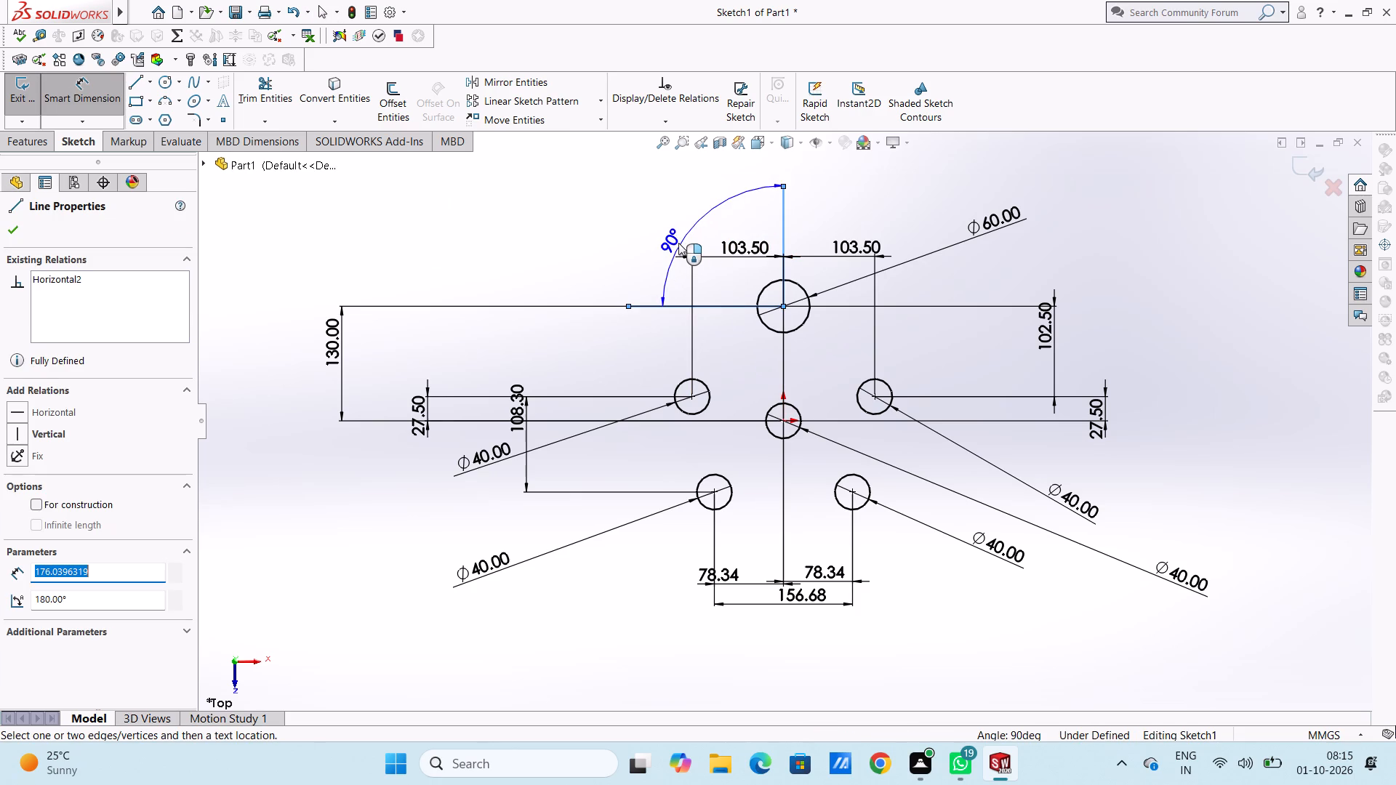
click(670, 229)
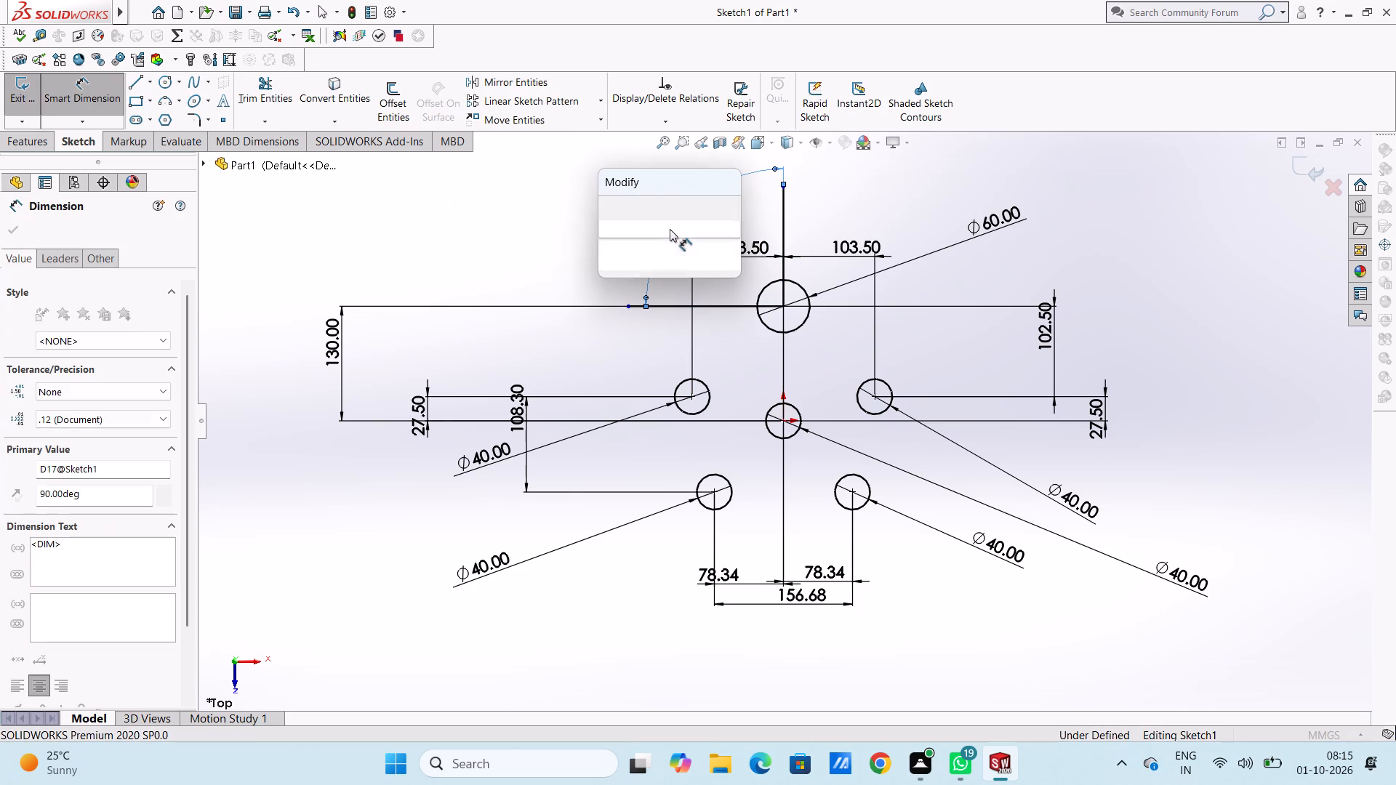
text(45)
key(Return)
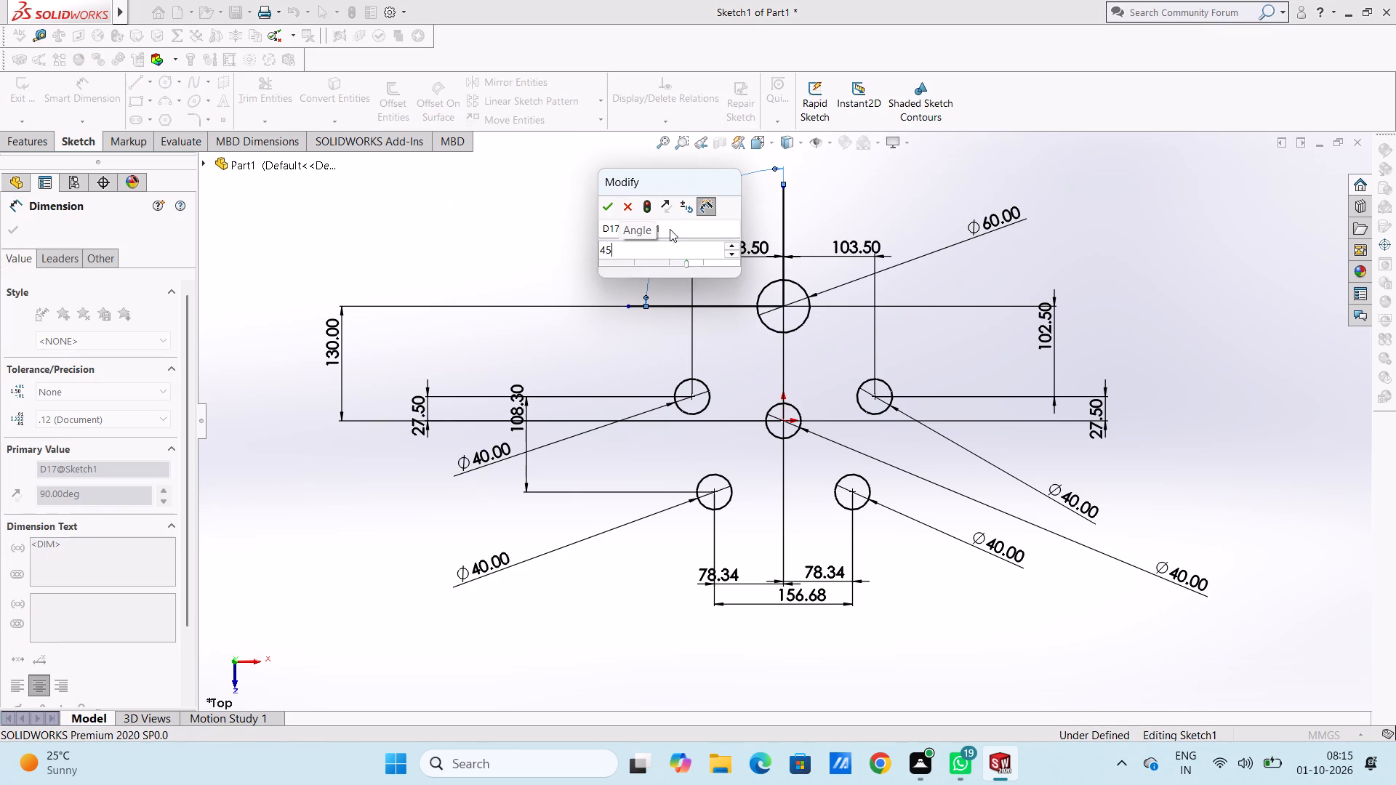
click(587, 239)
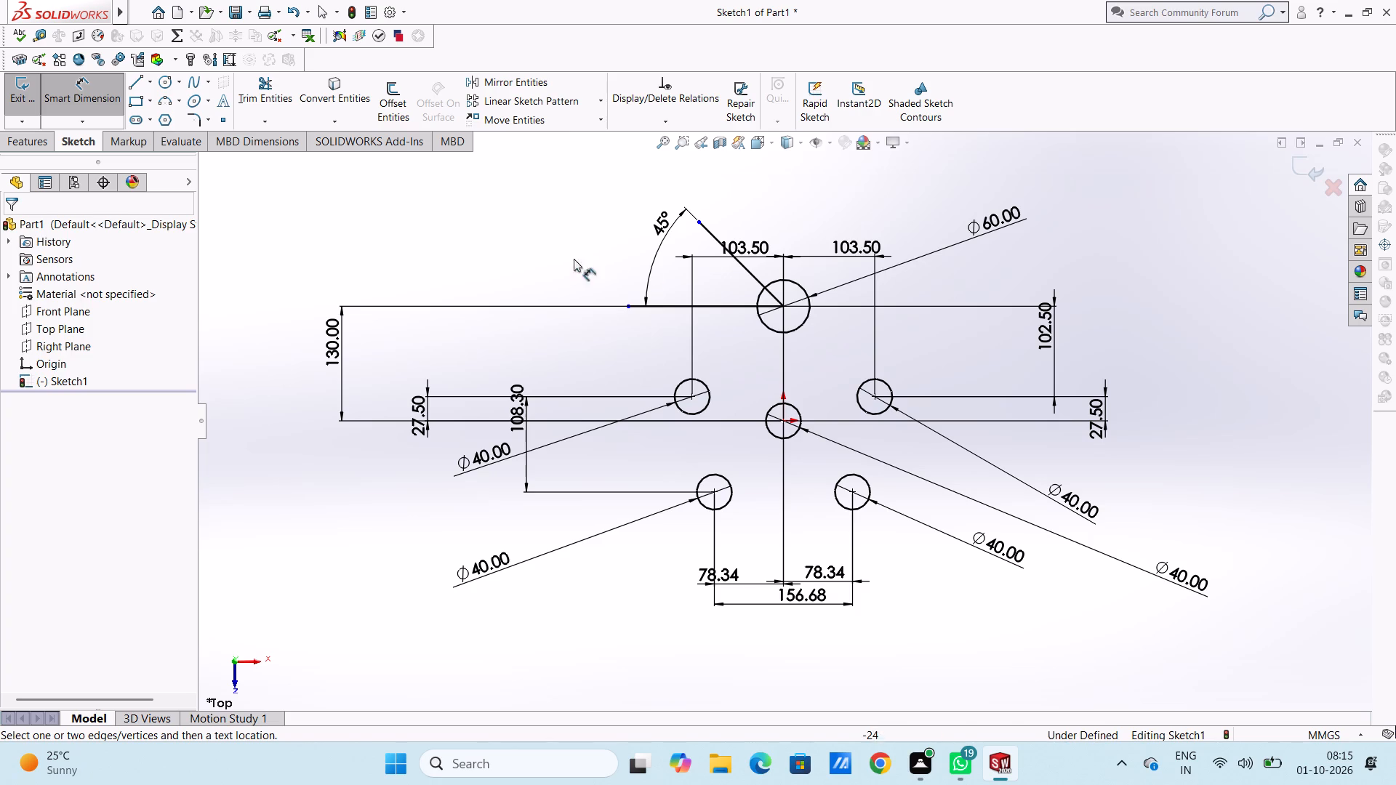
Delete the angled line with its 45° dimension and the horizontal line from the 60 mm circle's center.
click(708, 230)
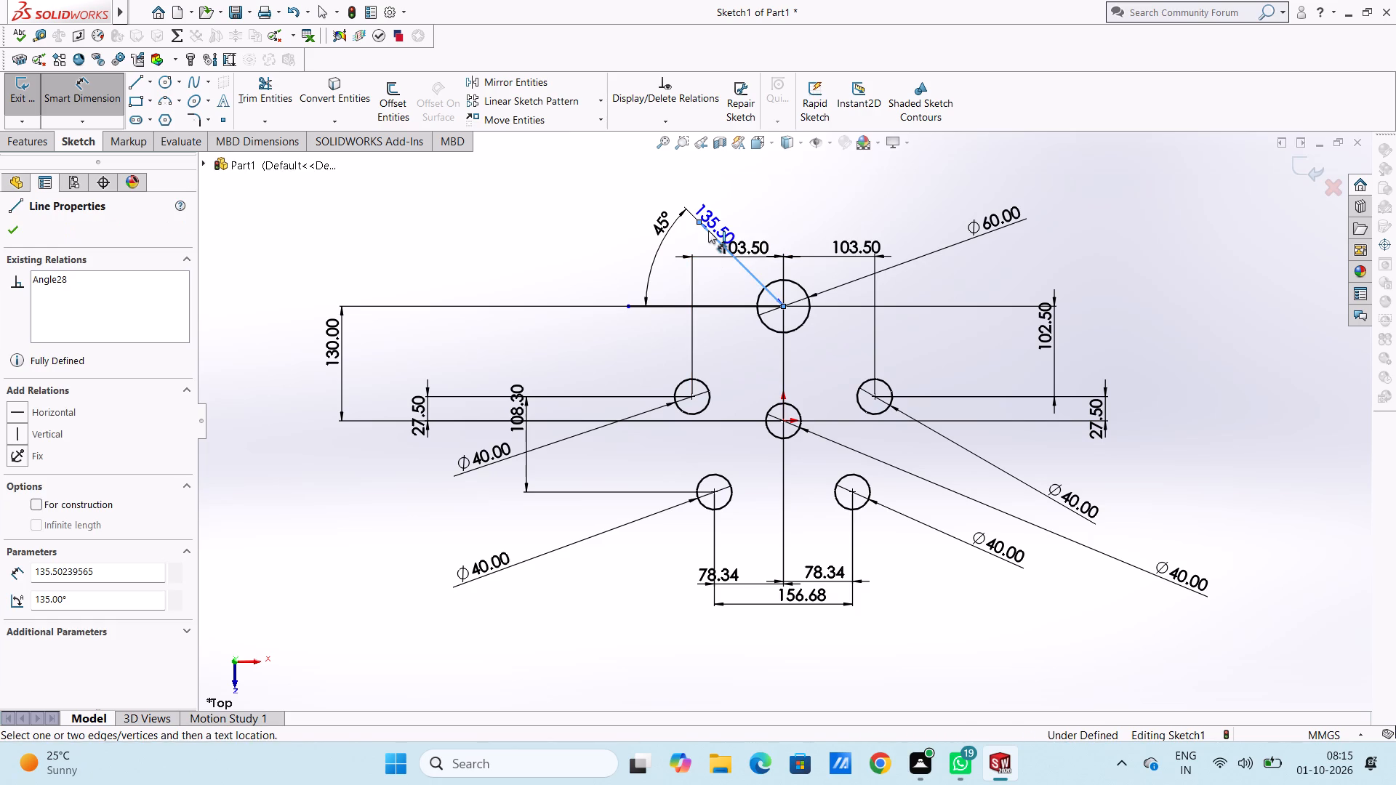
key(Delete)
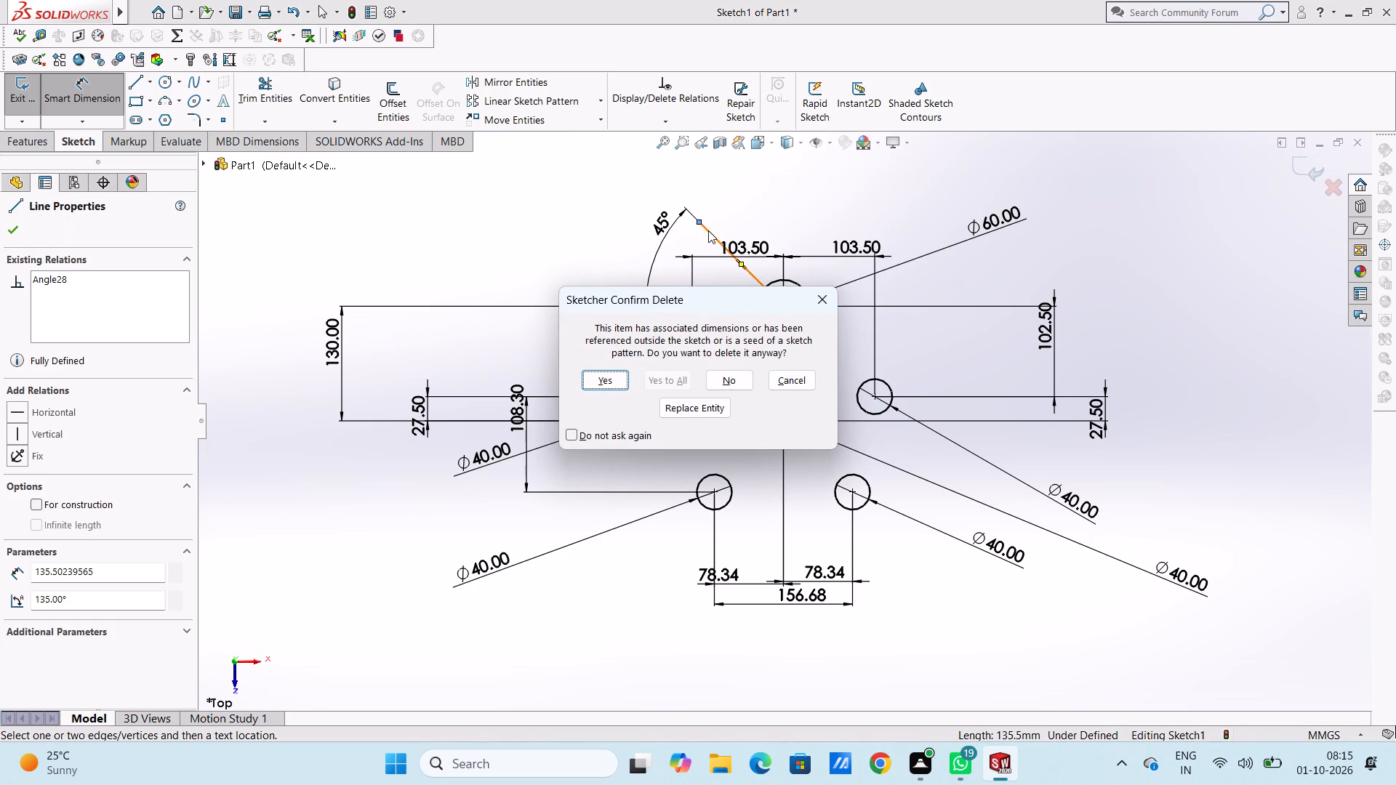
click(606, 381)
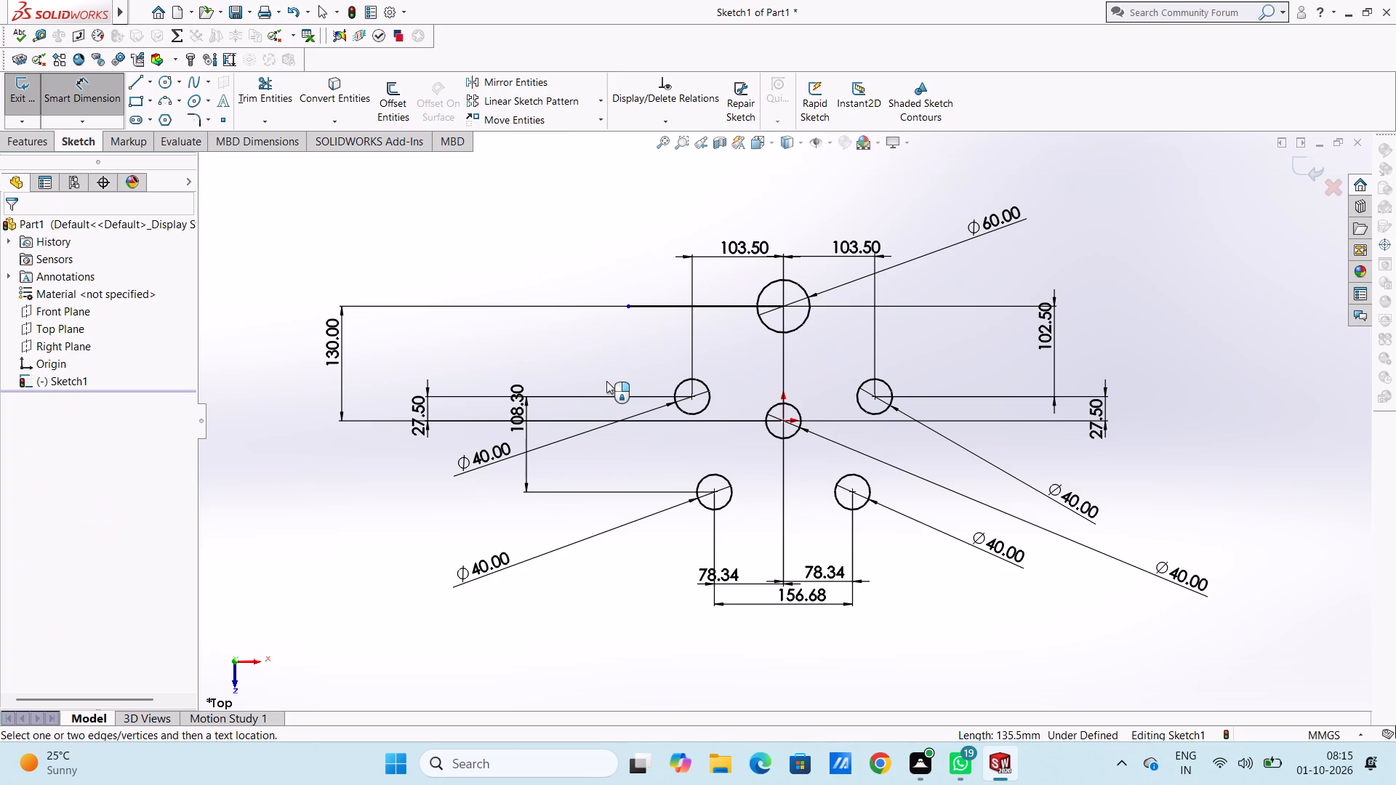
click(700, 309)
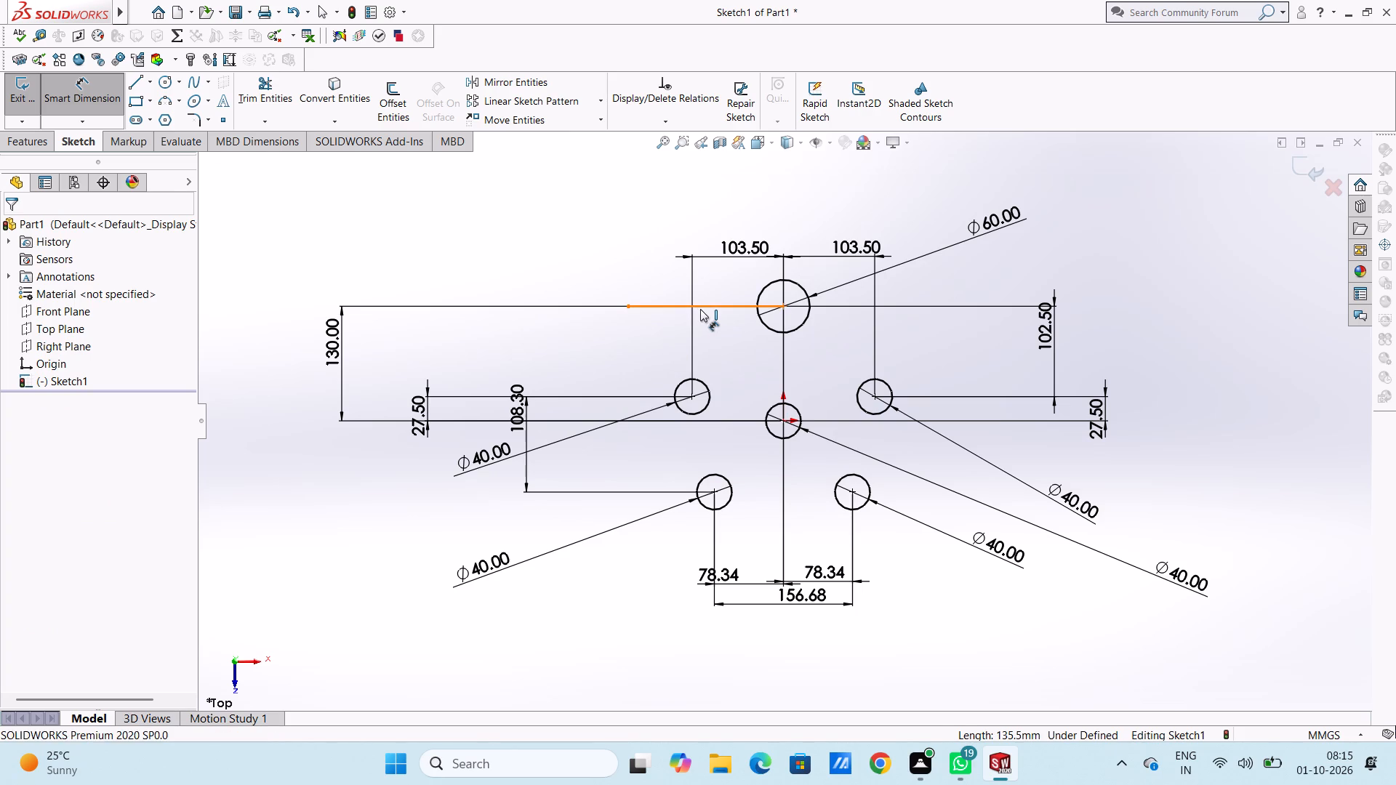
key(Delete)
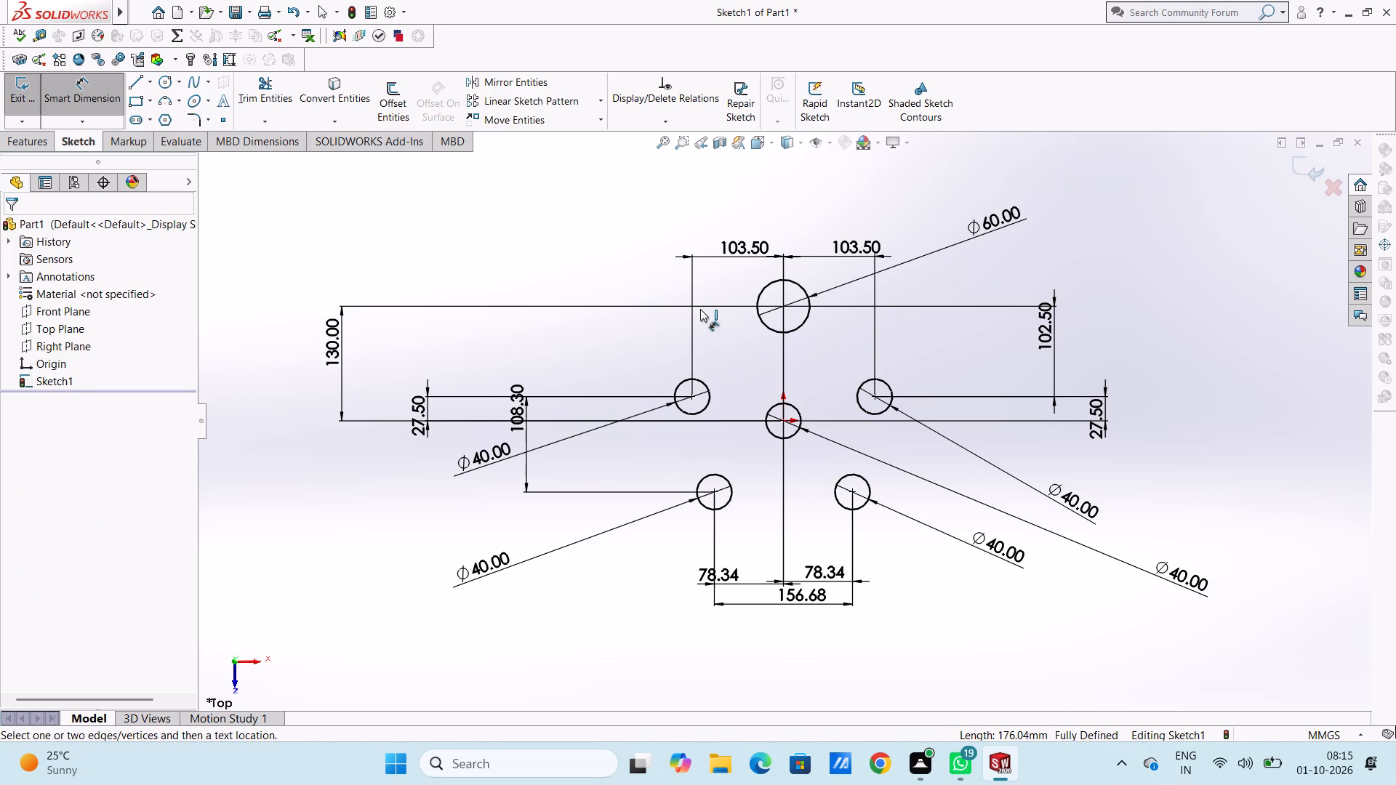
Sketch two 20 mm radius circles above and either side of the 60 mm circle, centered about (-135.6, 196.2) and (158.7, 196.2) mm.
click(161, 82)
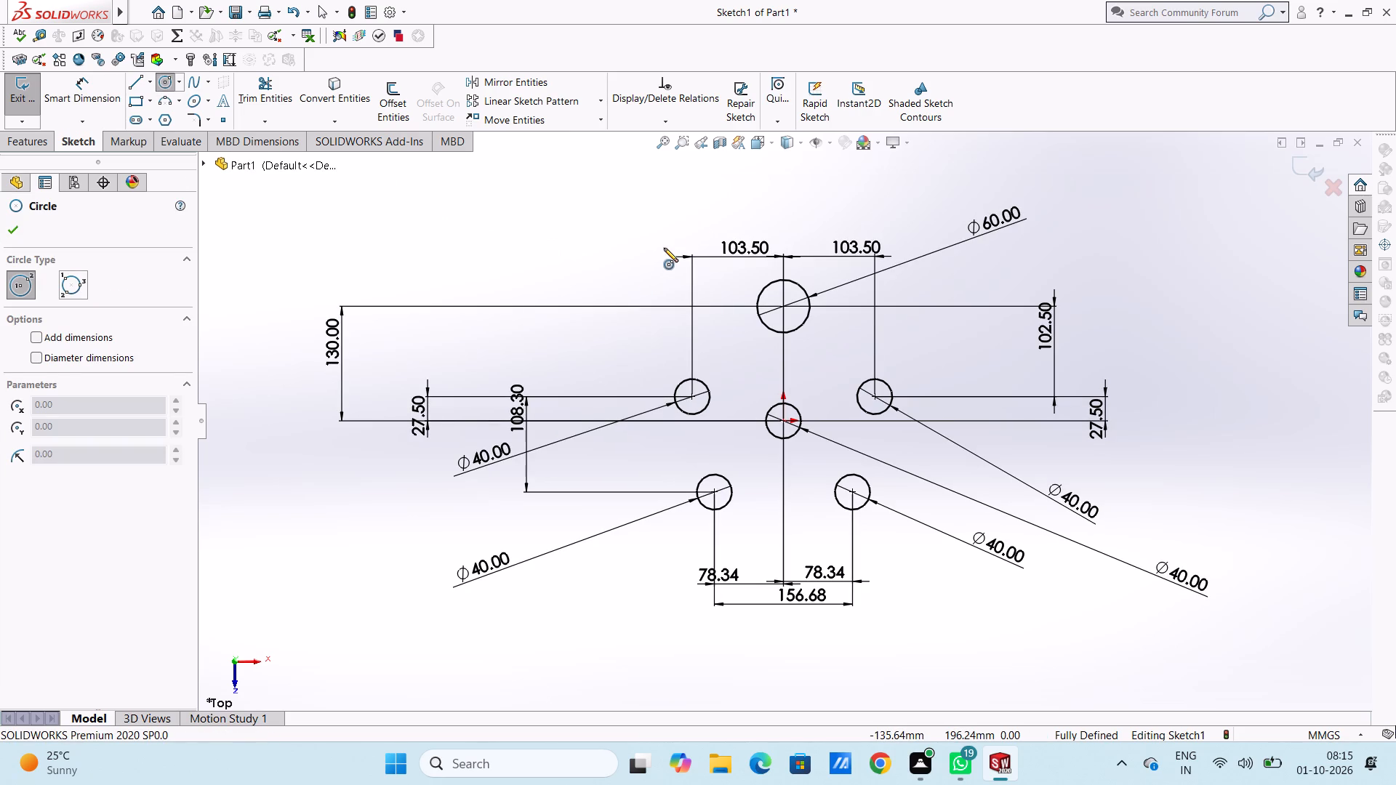
click(664, 248)
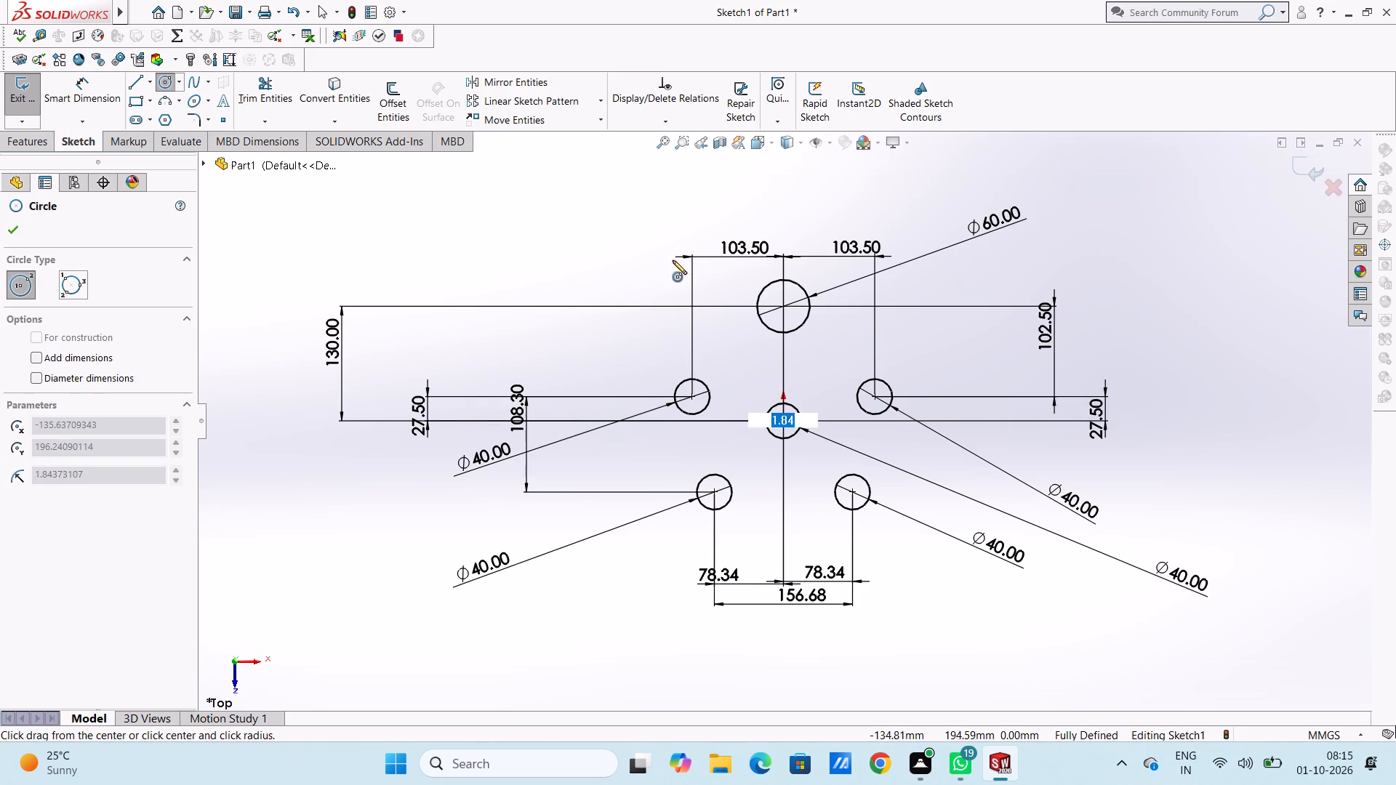
text(20)
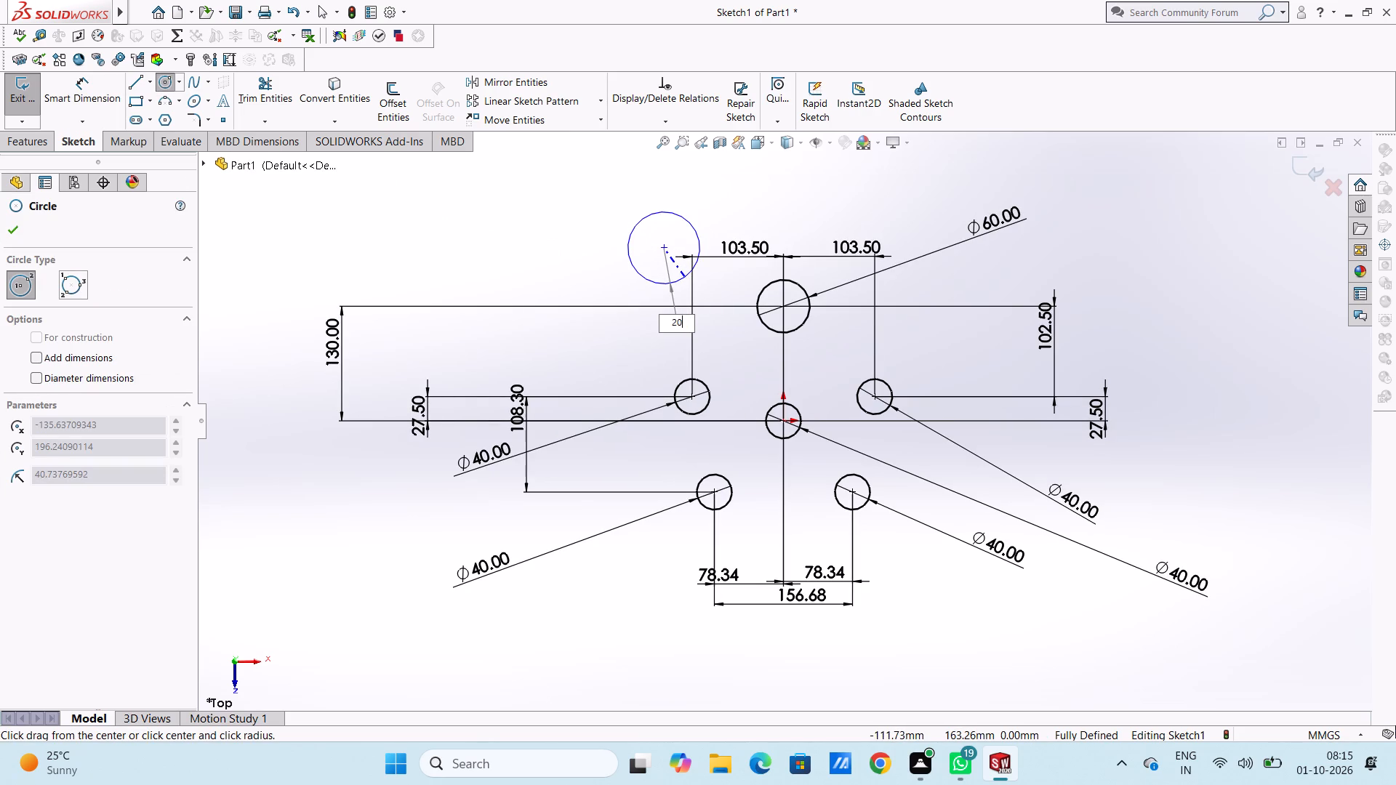
key(Return)
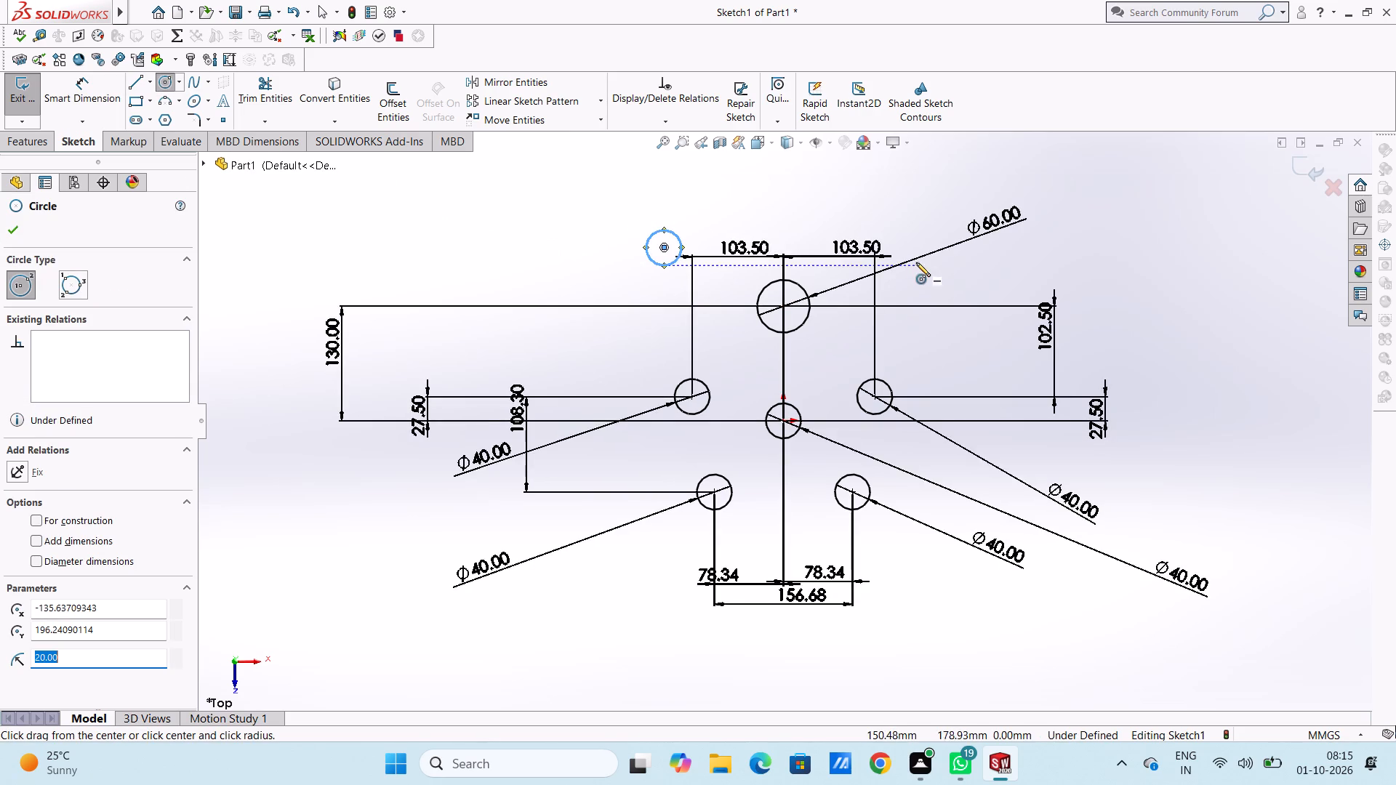
click(923, 247)
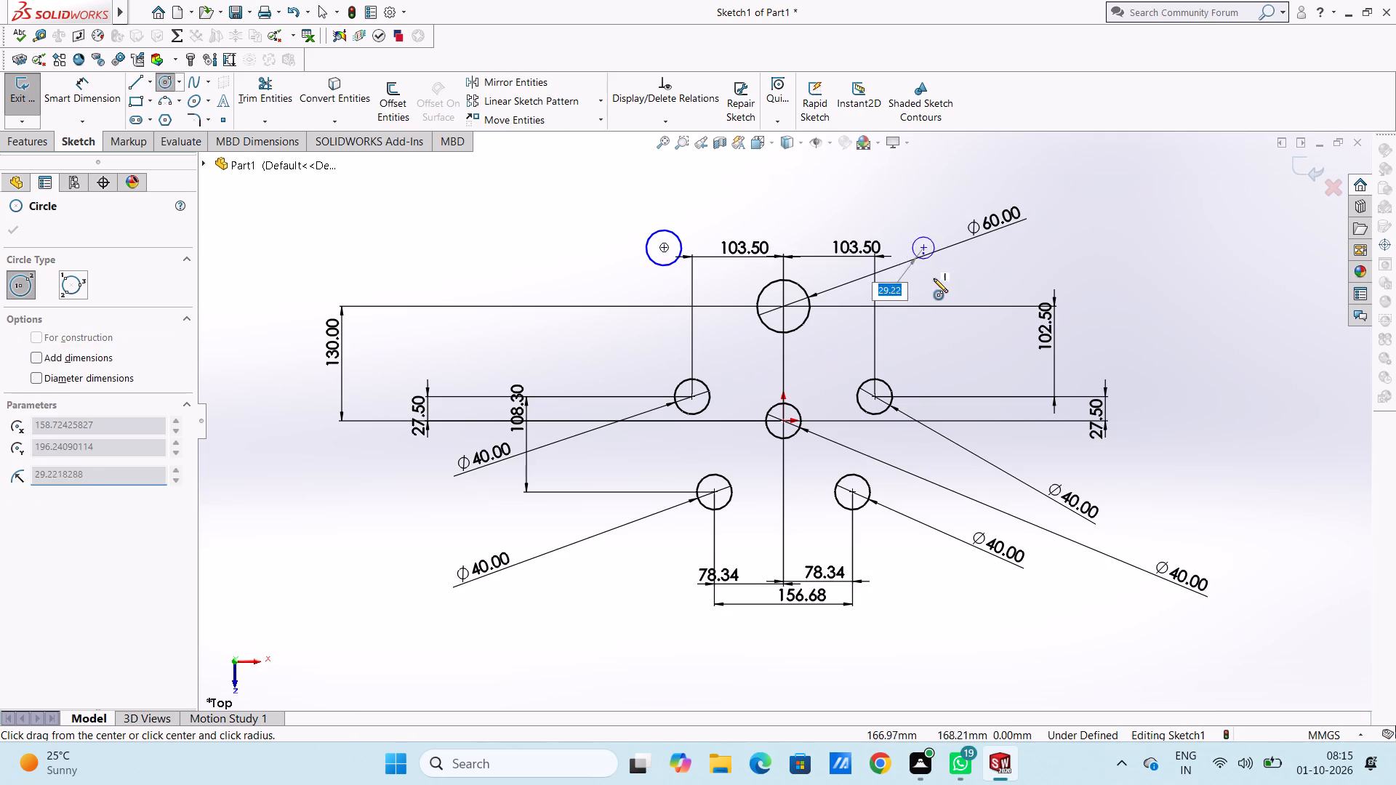
text(20)
key(Return)
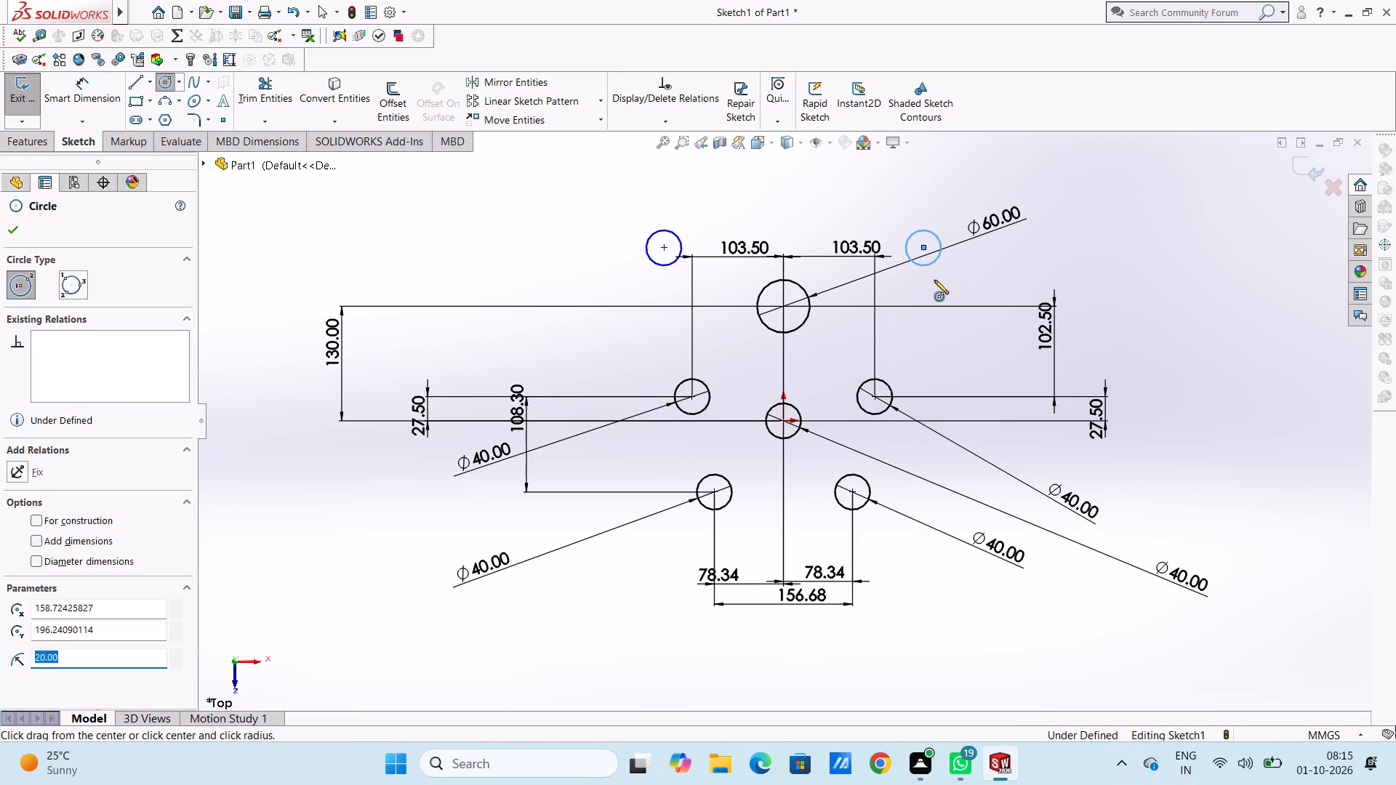
click(20, 234)
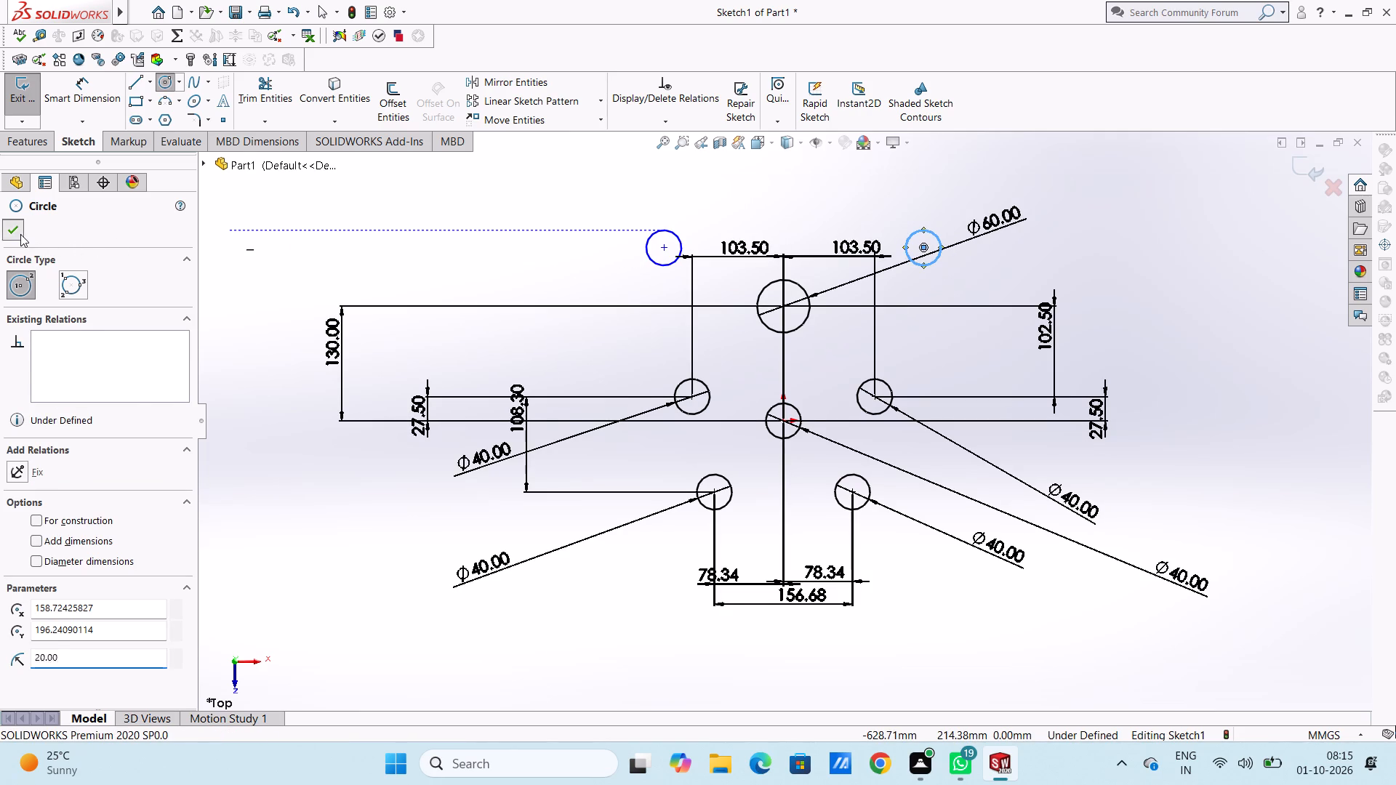
Dimension the diameter of the new circle to the upper left of the 60 mm circle as 40 mm.
click(102, 95)
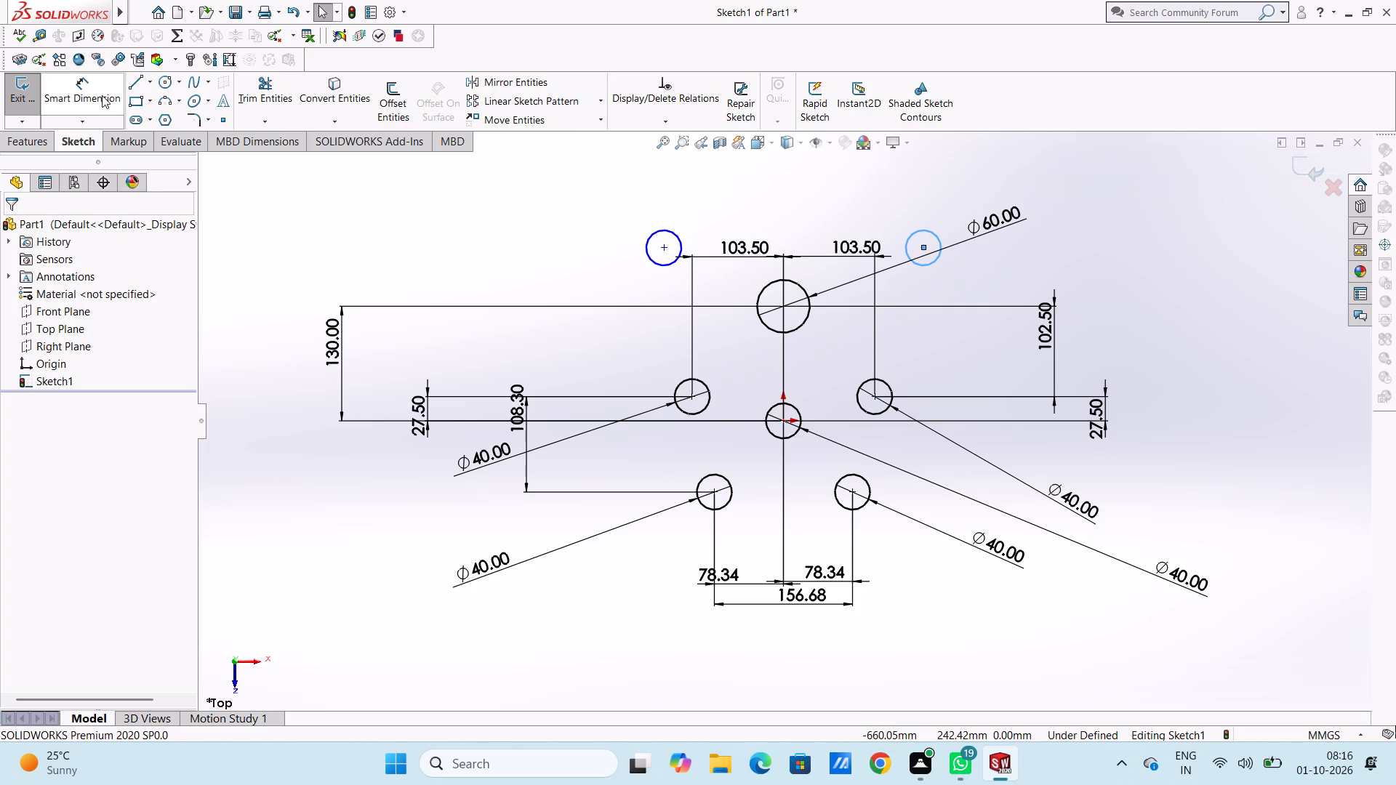
click(654, 260)
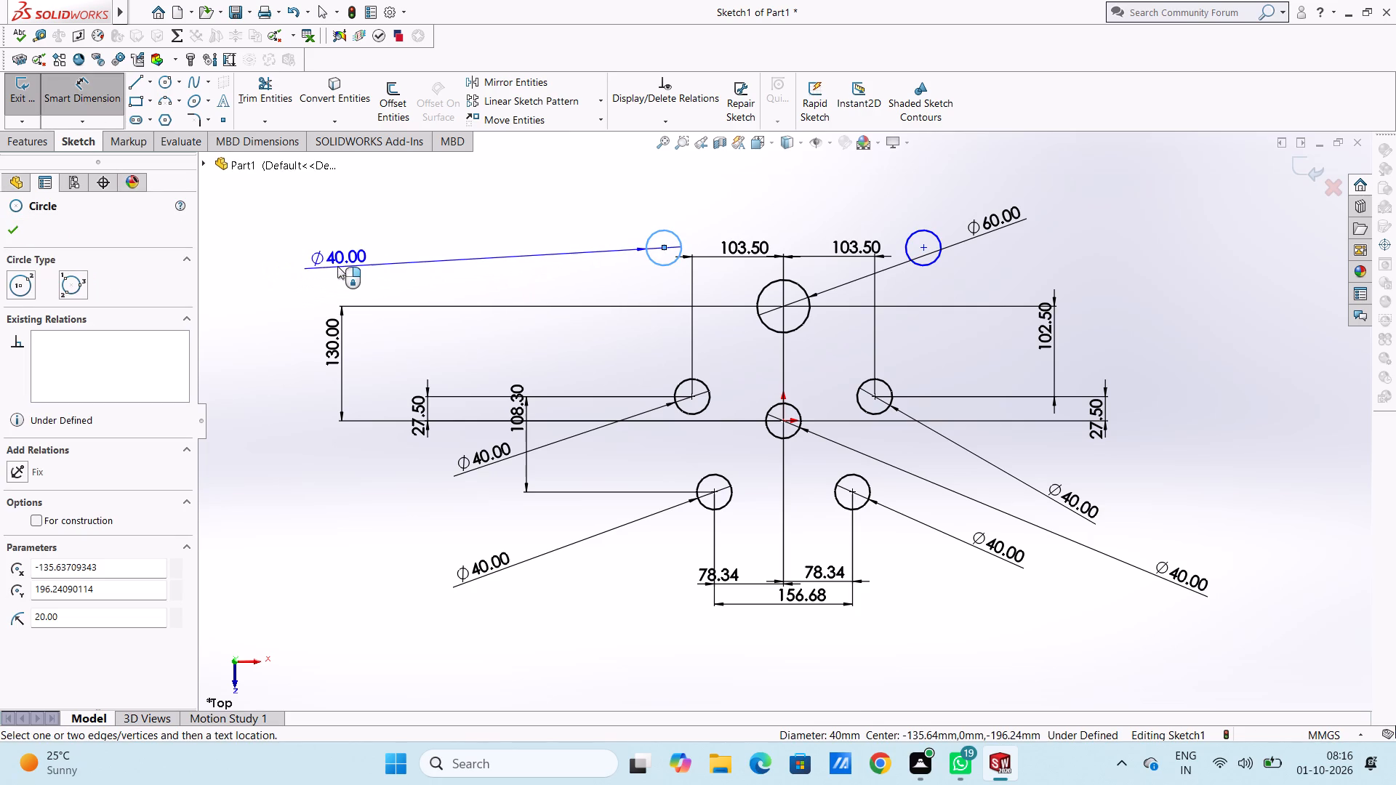
click(337, 266)
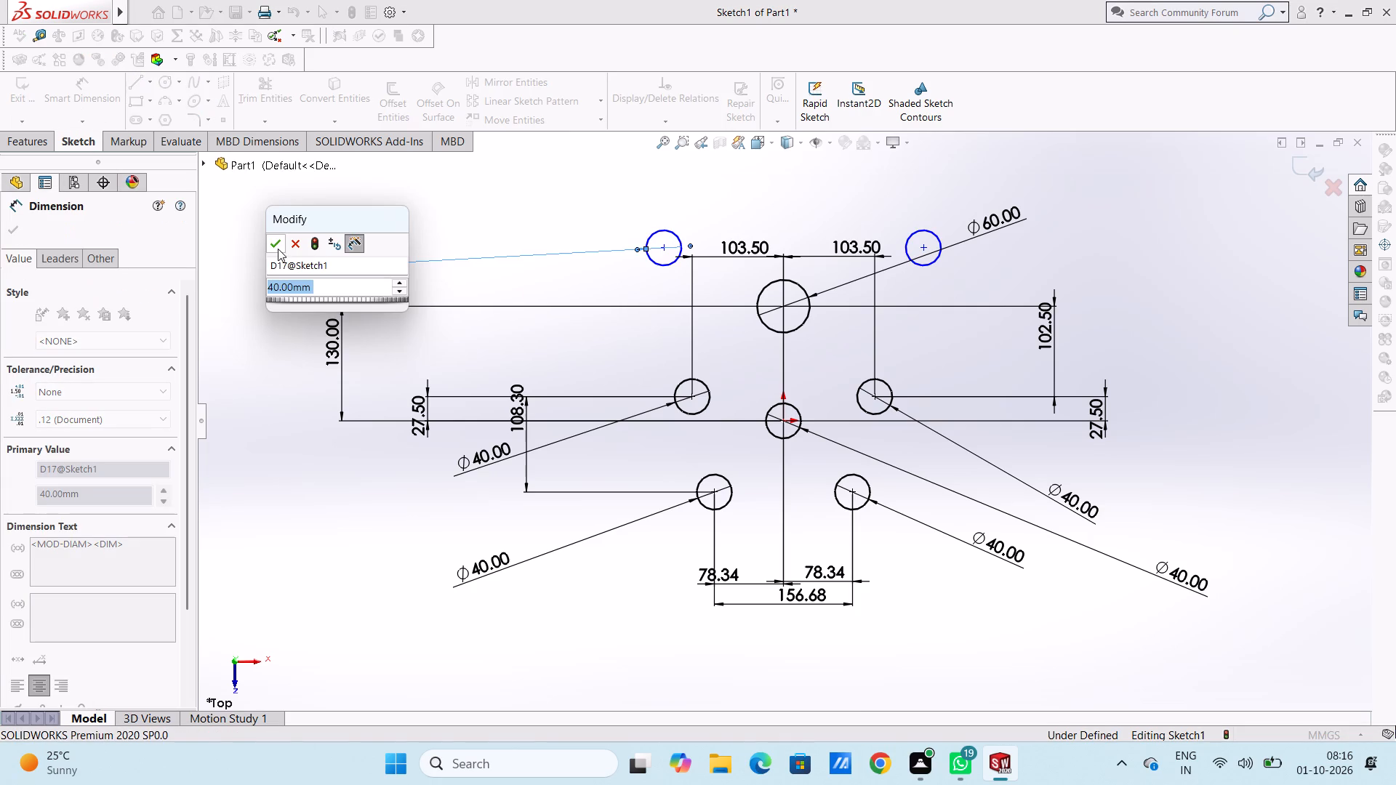
click(278, 243)
click(276, 210)
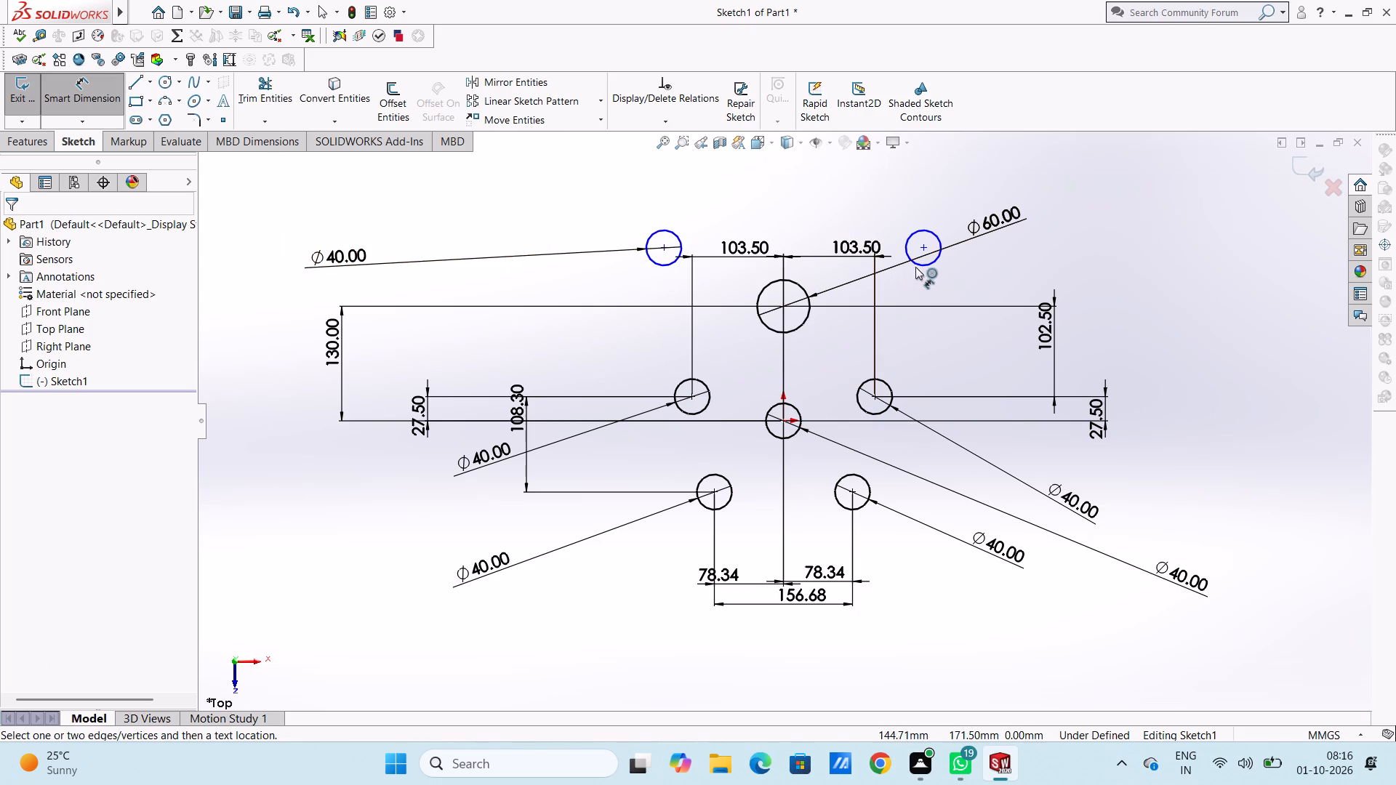
Dimension the diameter of the new circle to the upper right of the 60 mm circle as 40 mm.
click(916, 266)
click(1203, 204)
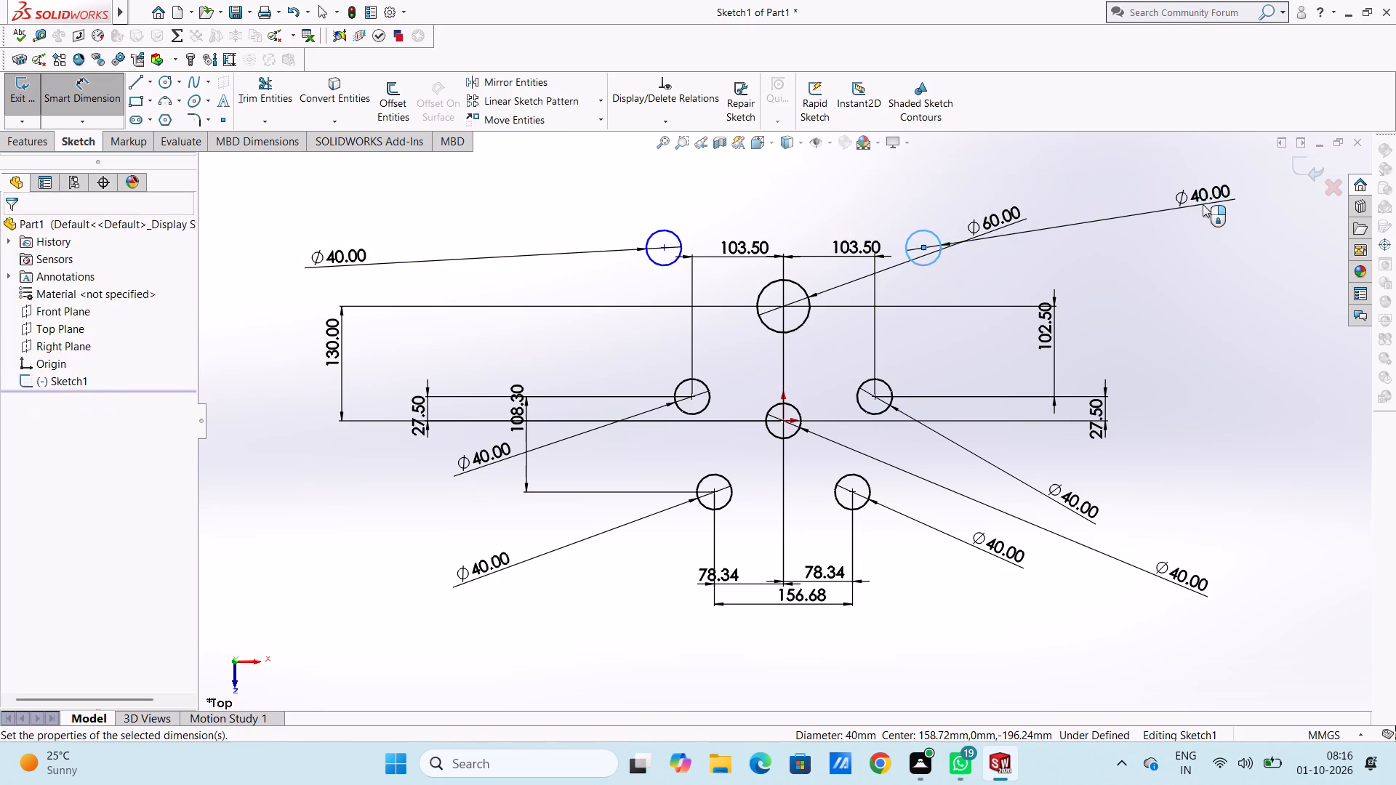
click(1144, 192)
click(1143, 190)
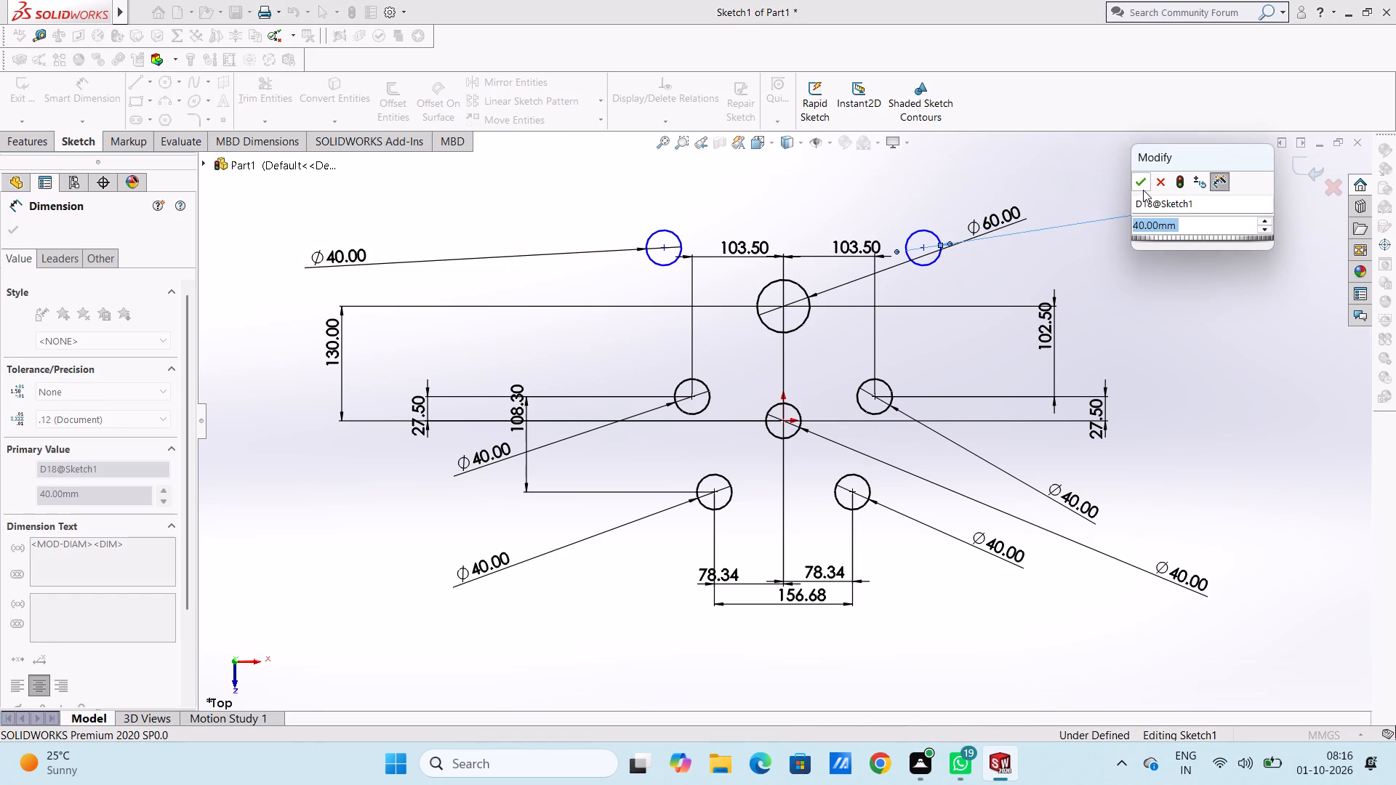
click(1094, 177)
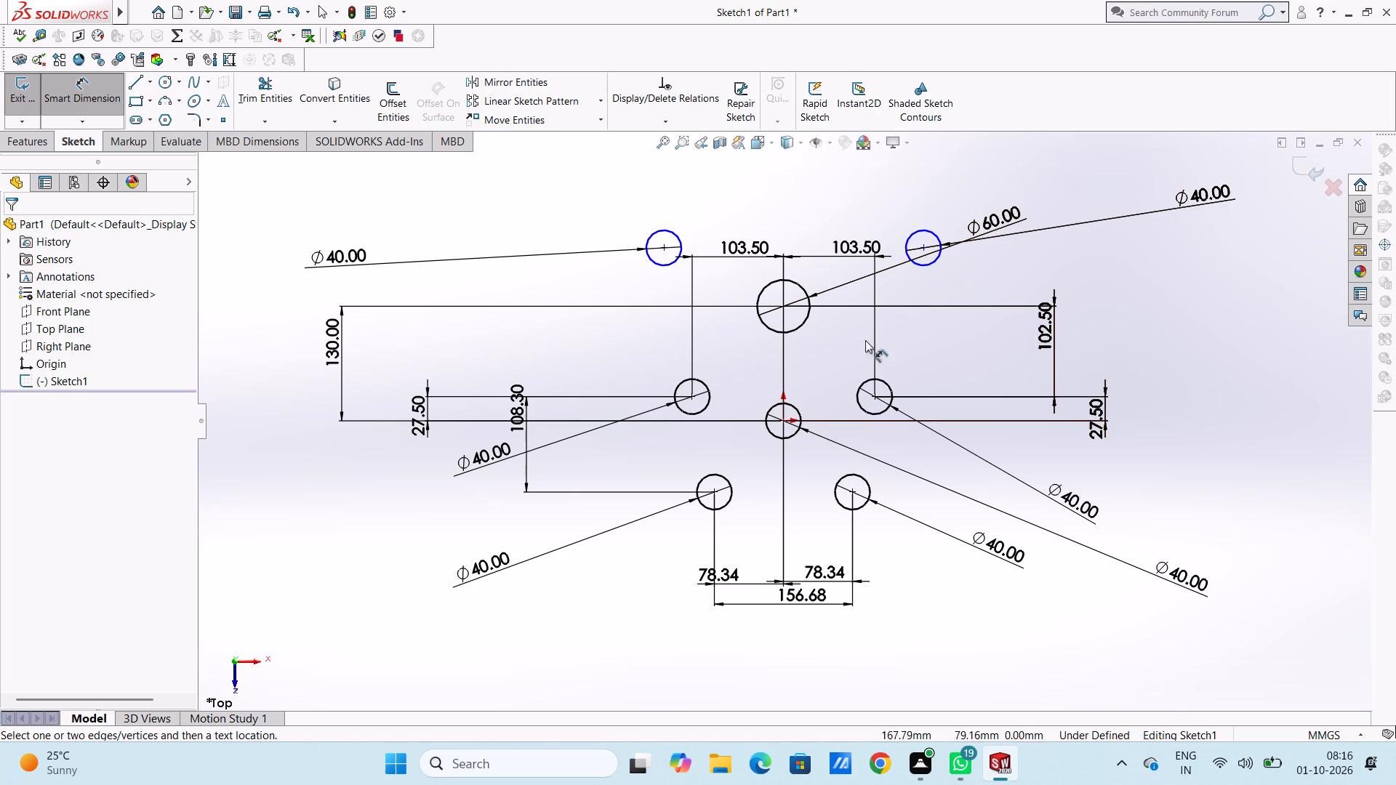
Sketch a circle of about 113.7 mm radius concentric with the 60 mm circle.
click(167, 81)
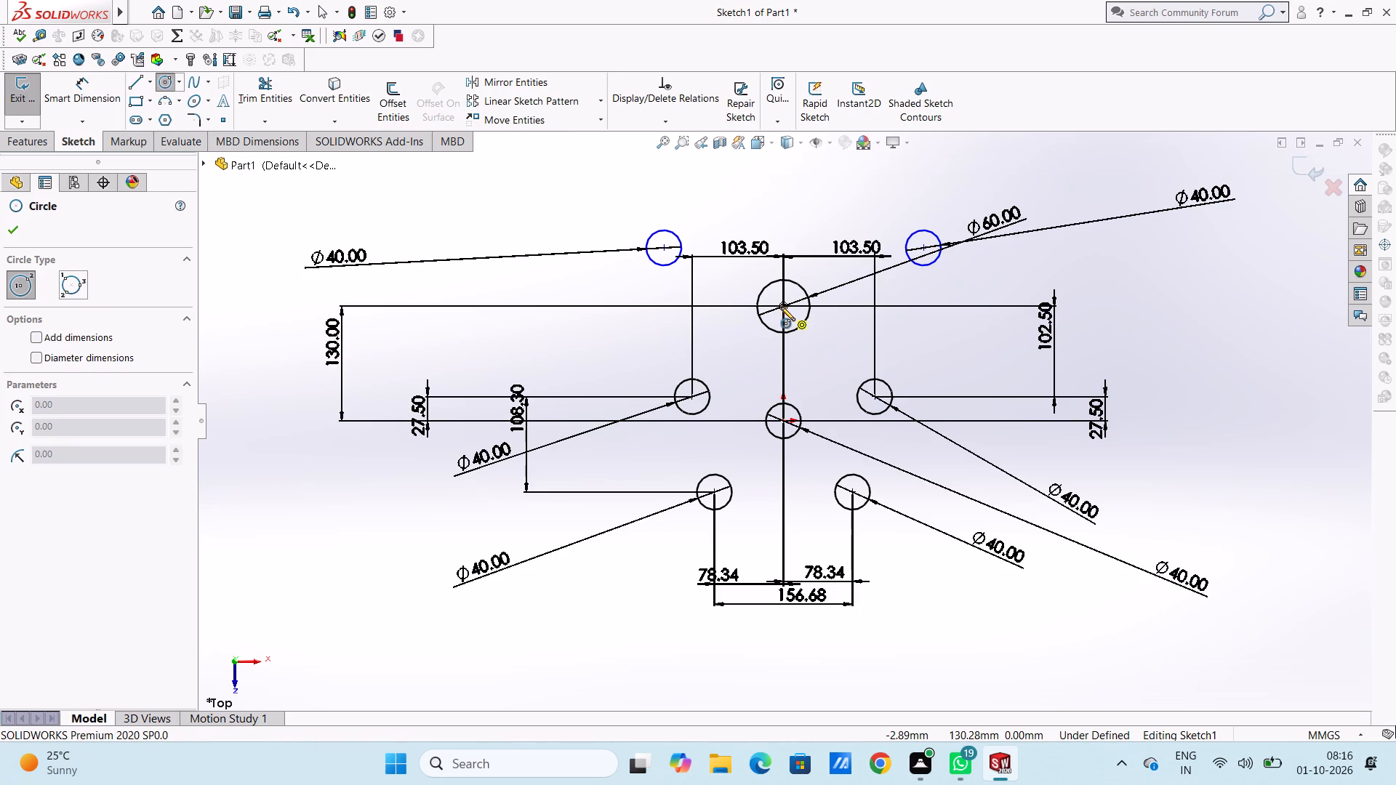
click(782, 307)
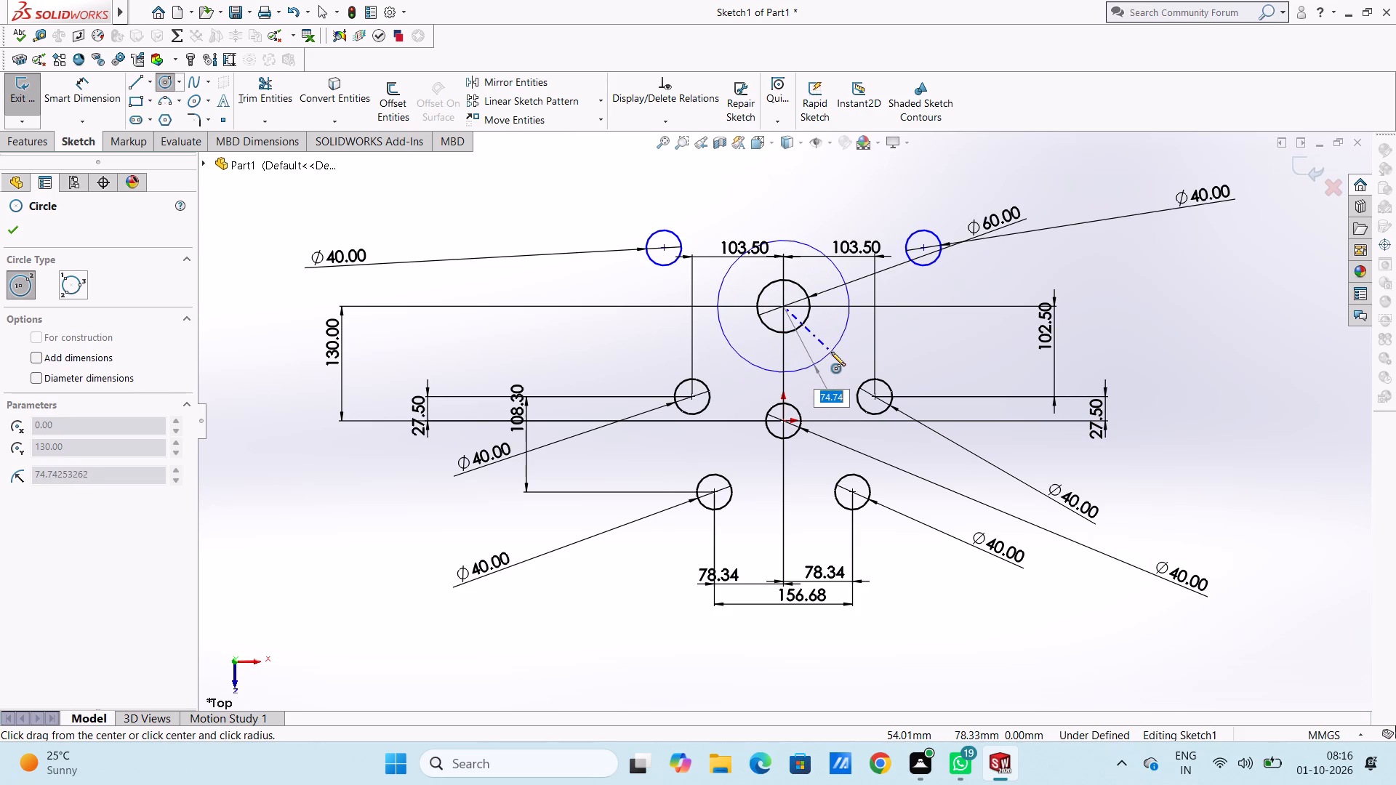
click(883, 321)
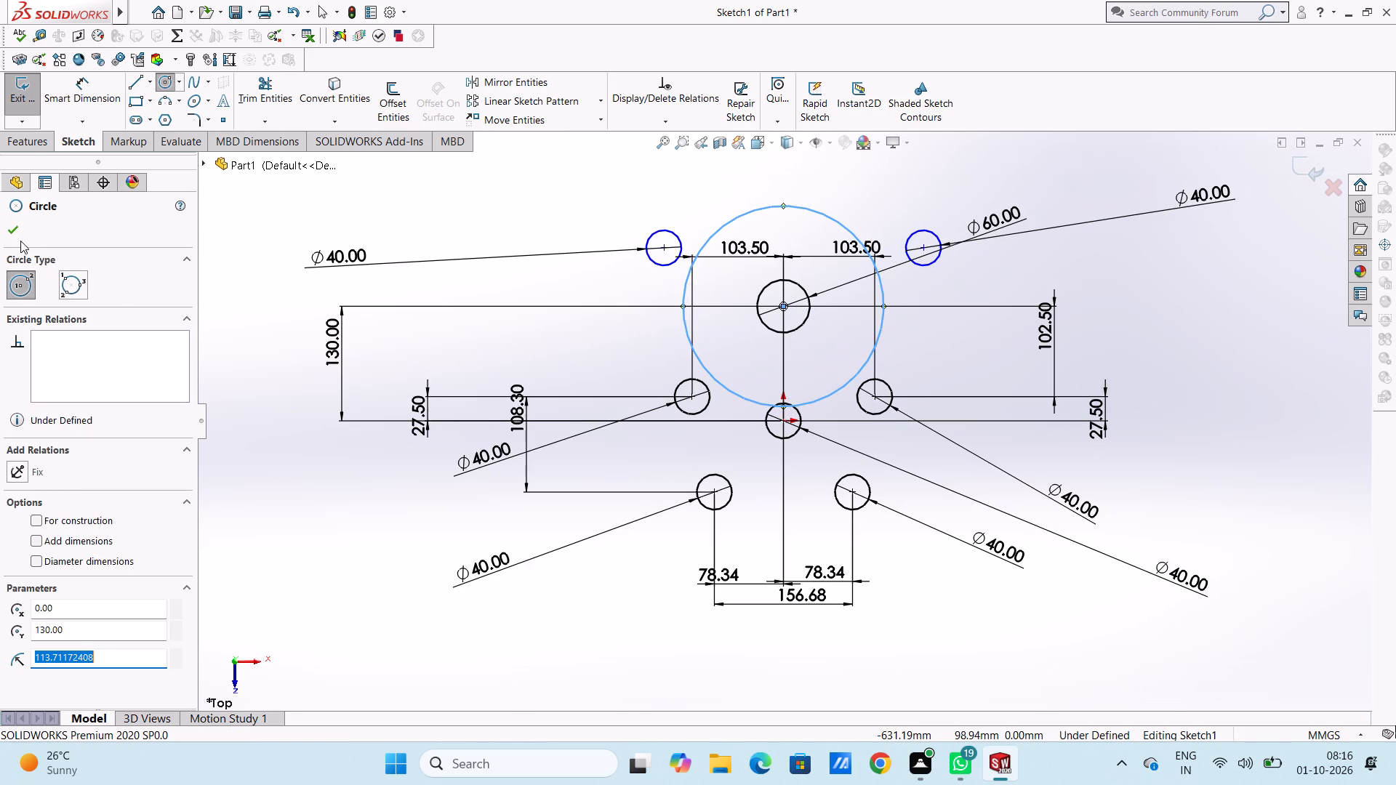
Dimension the diameter of the large circle concentric with the 60 mm circle as 150 mm.
click(20, 231)
click(84, 86)
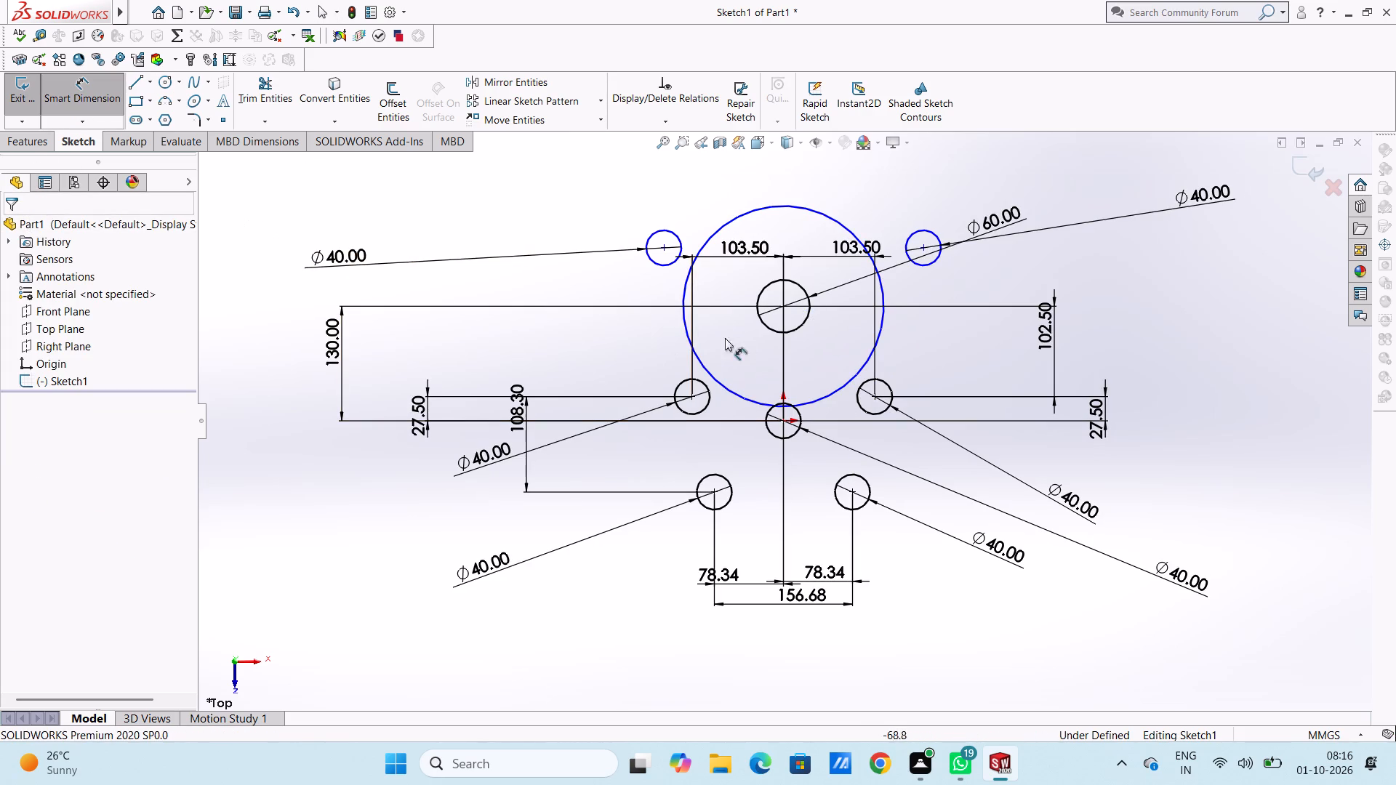
click(878, 338)
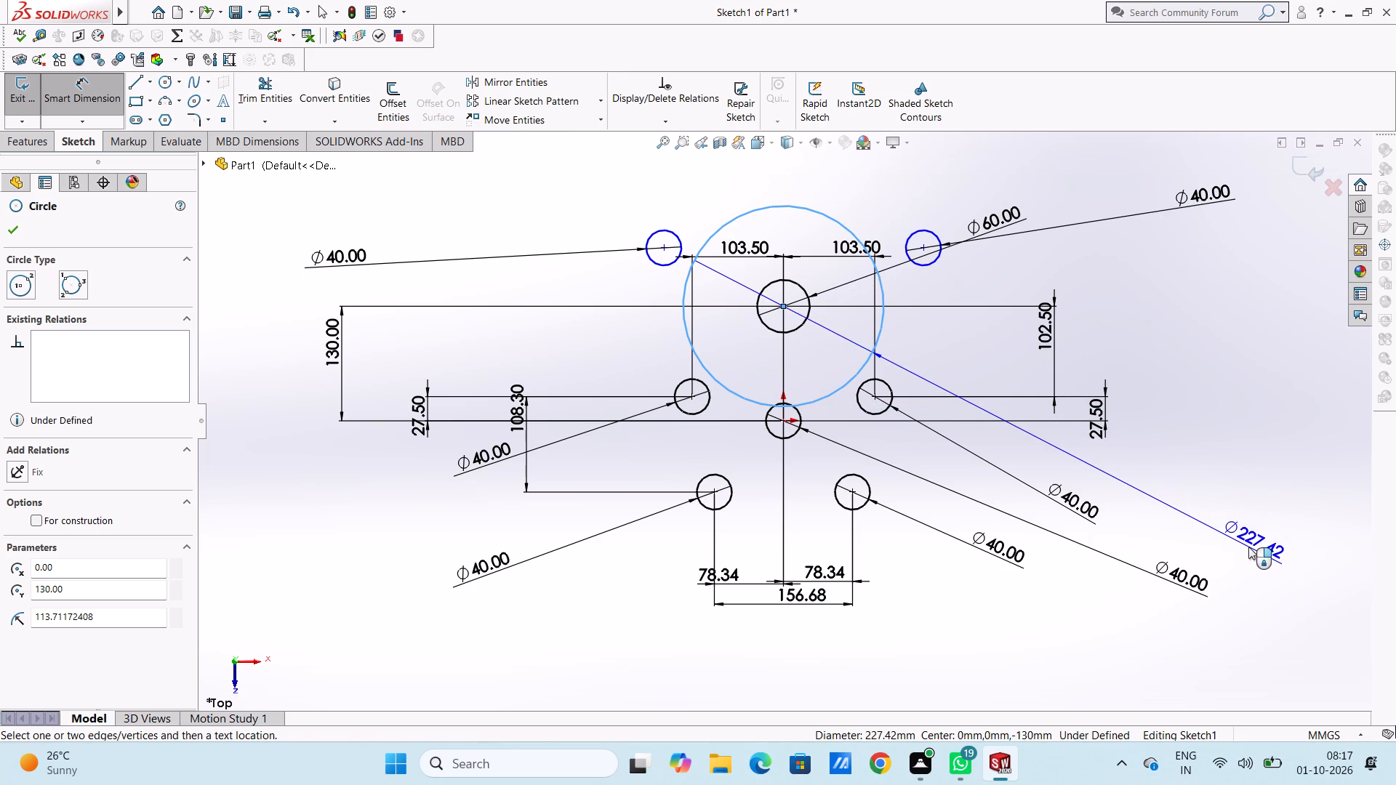
click(1249, 547)
text(150)
key(Return)
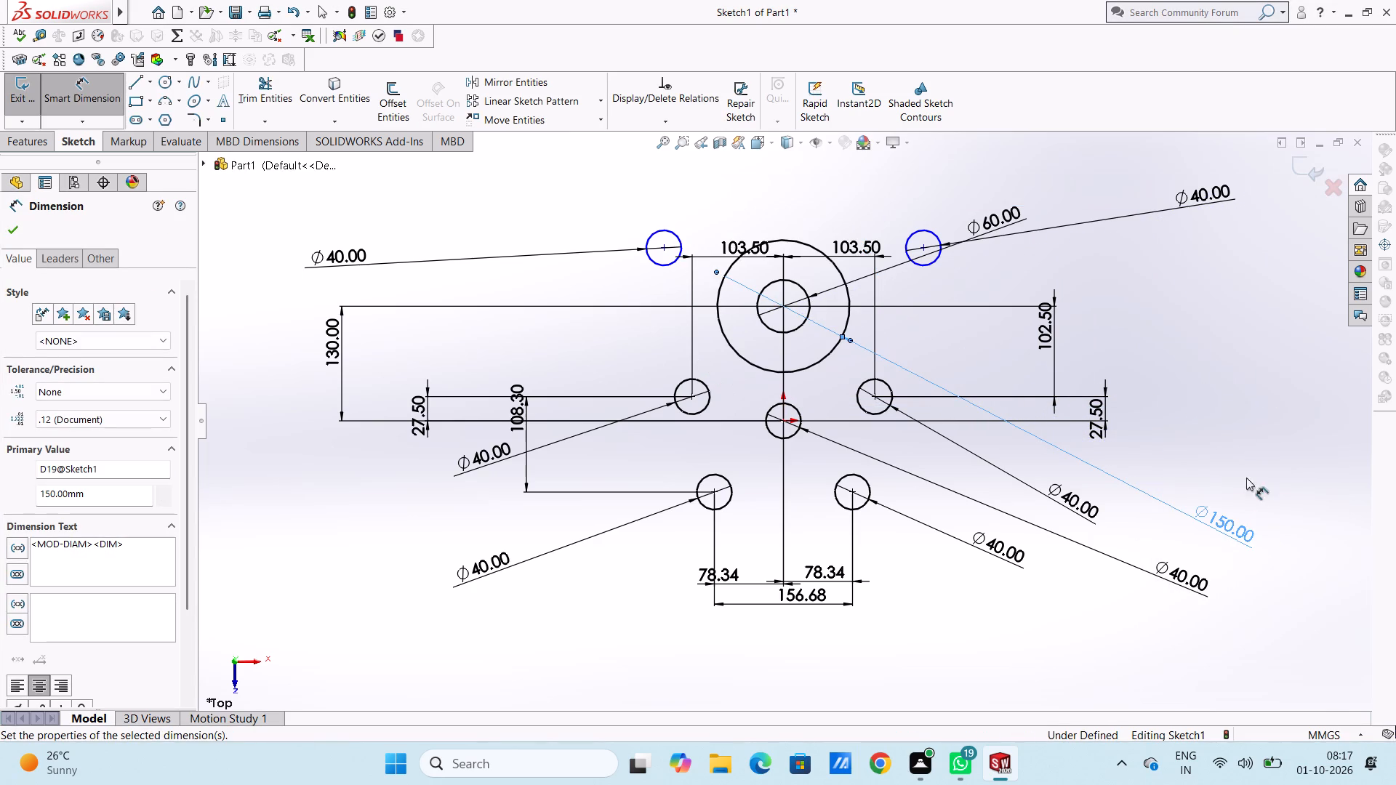
click(1232, 429)
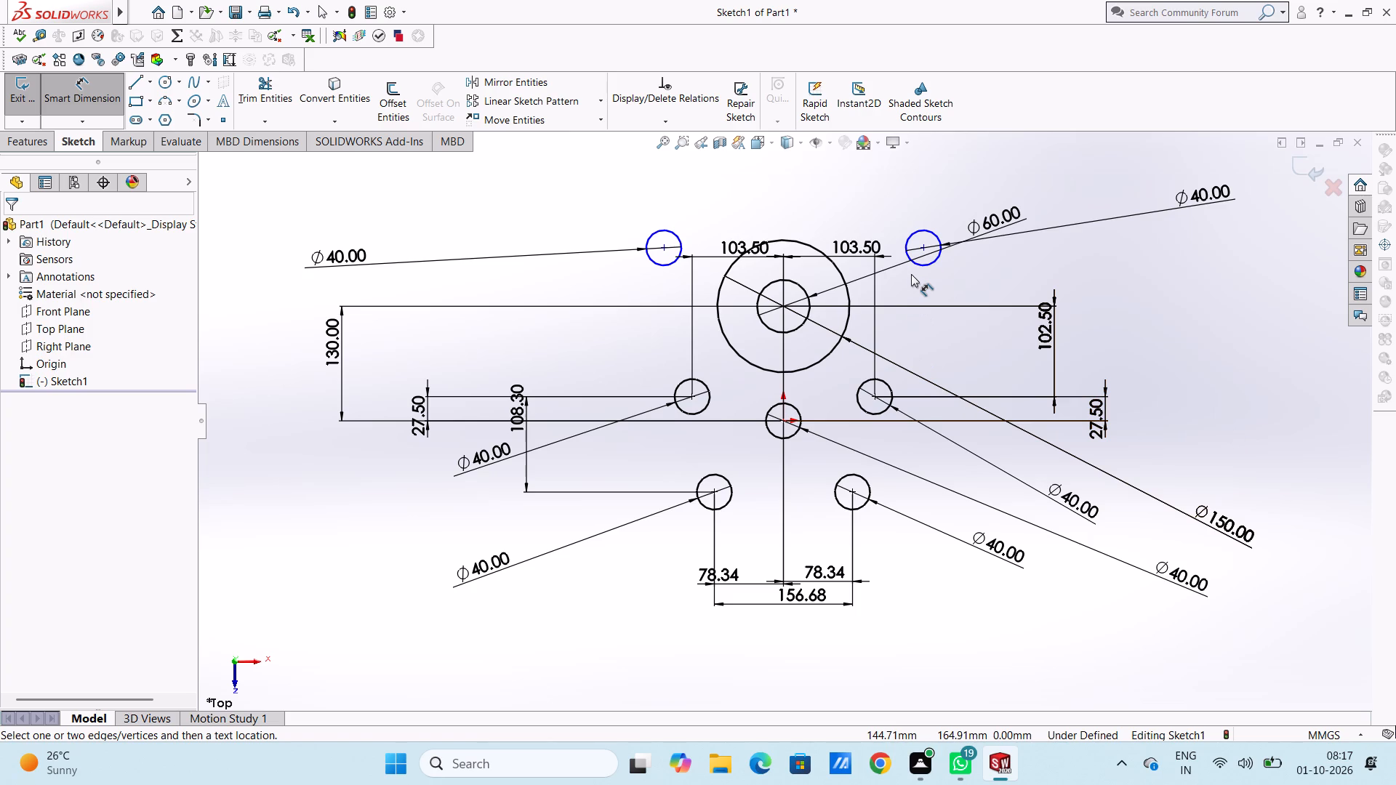
Delete the two upper 40 mm circles on either side of the 150 mm circle, along with their diameter dimensions.
click(919, 266)
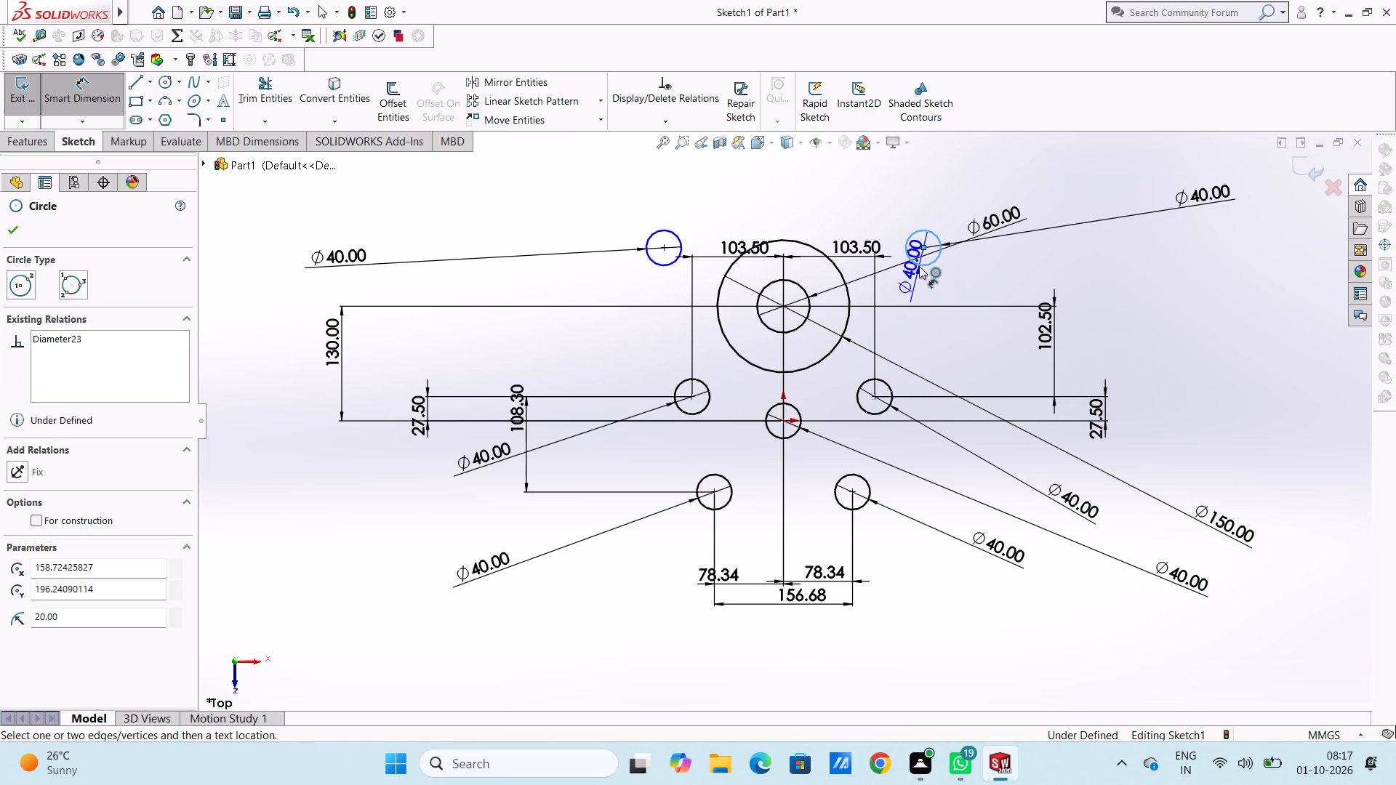
key(Delete)
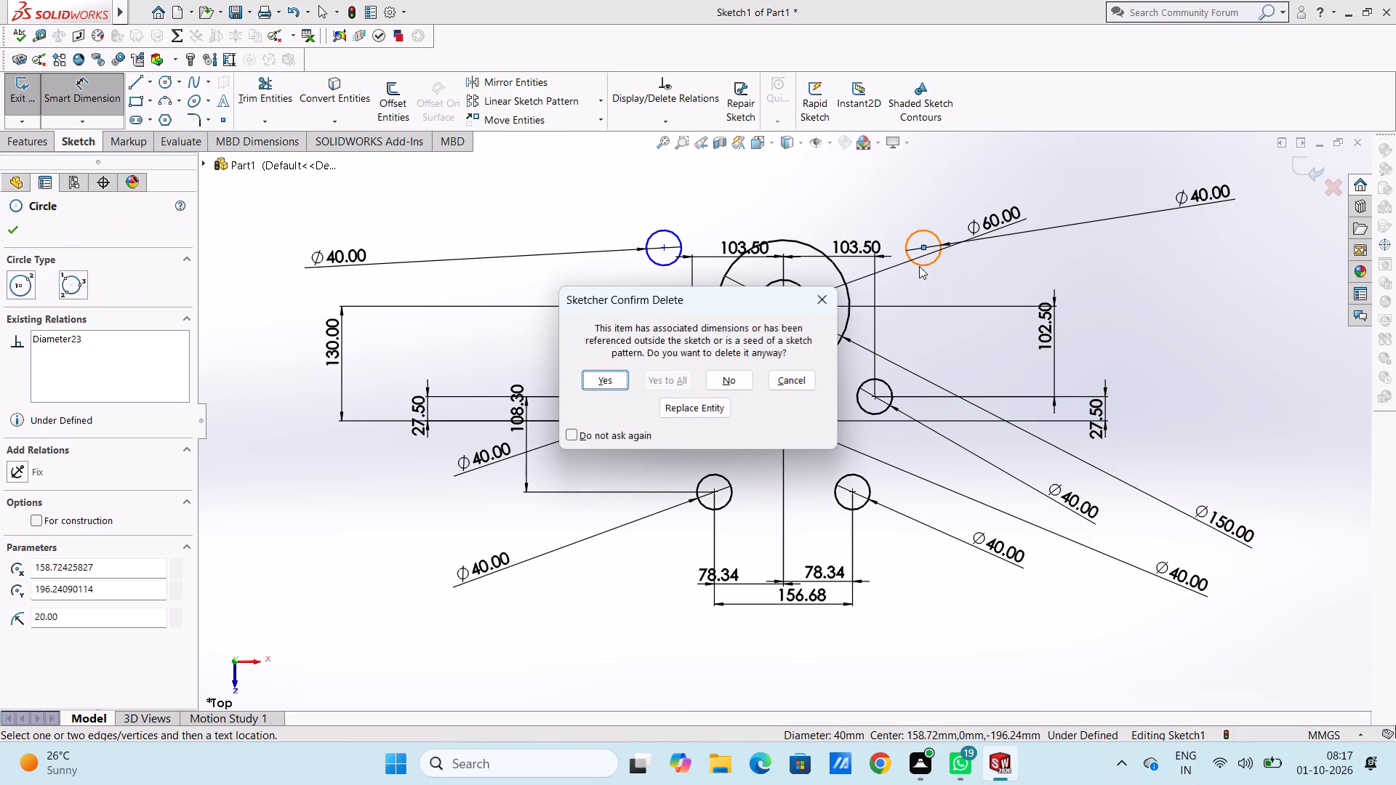
click(611, 380)
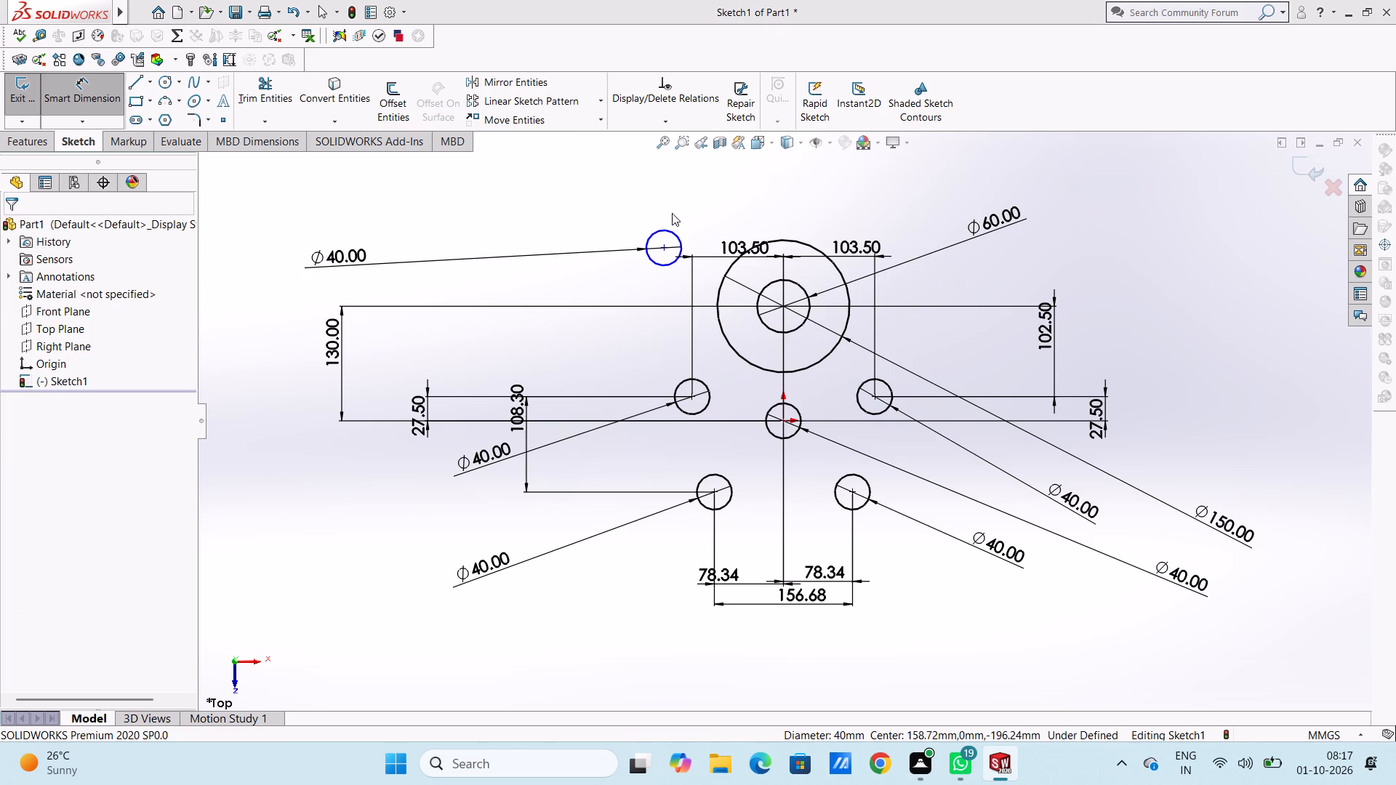
click(677, 234)
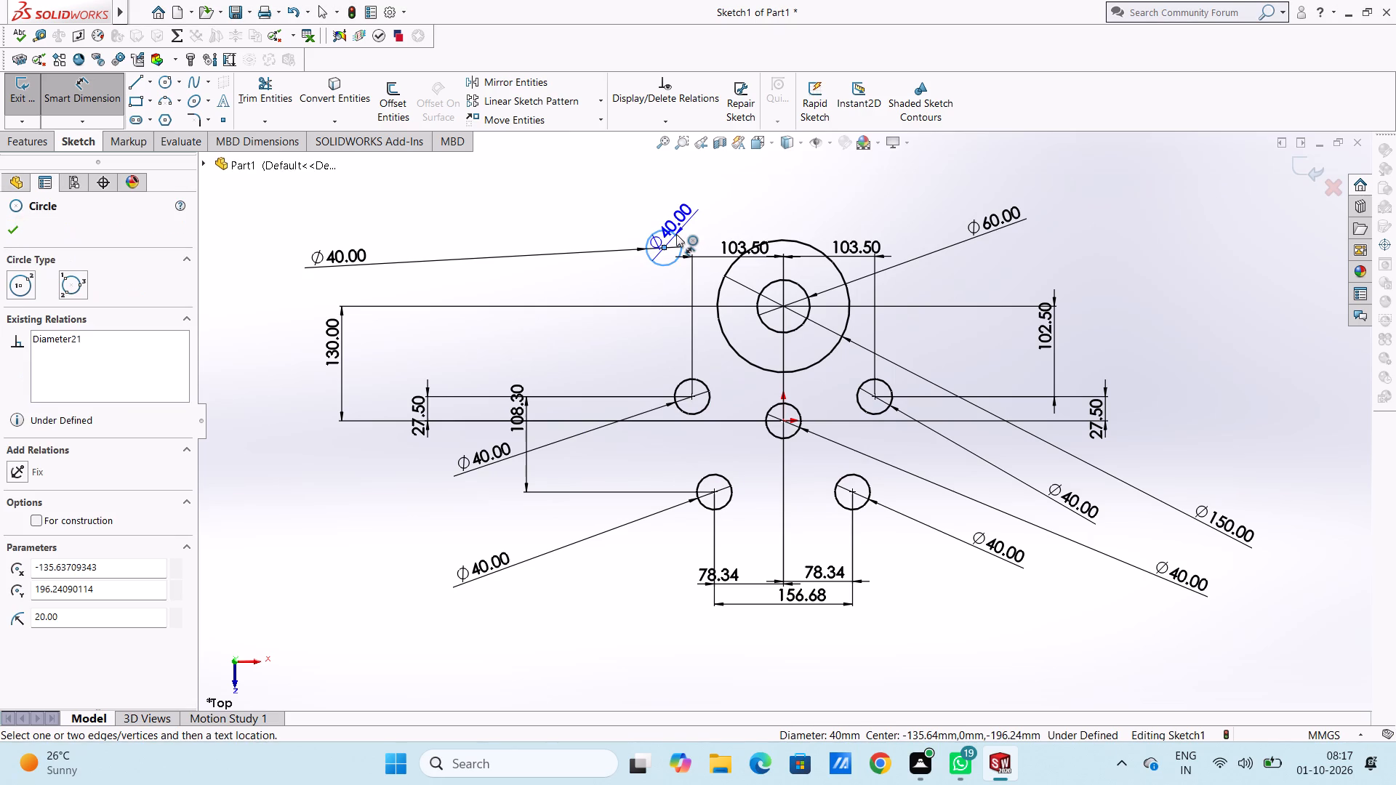
key(Delete)
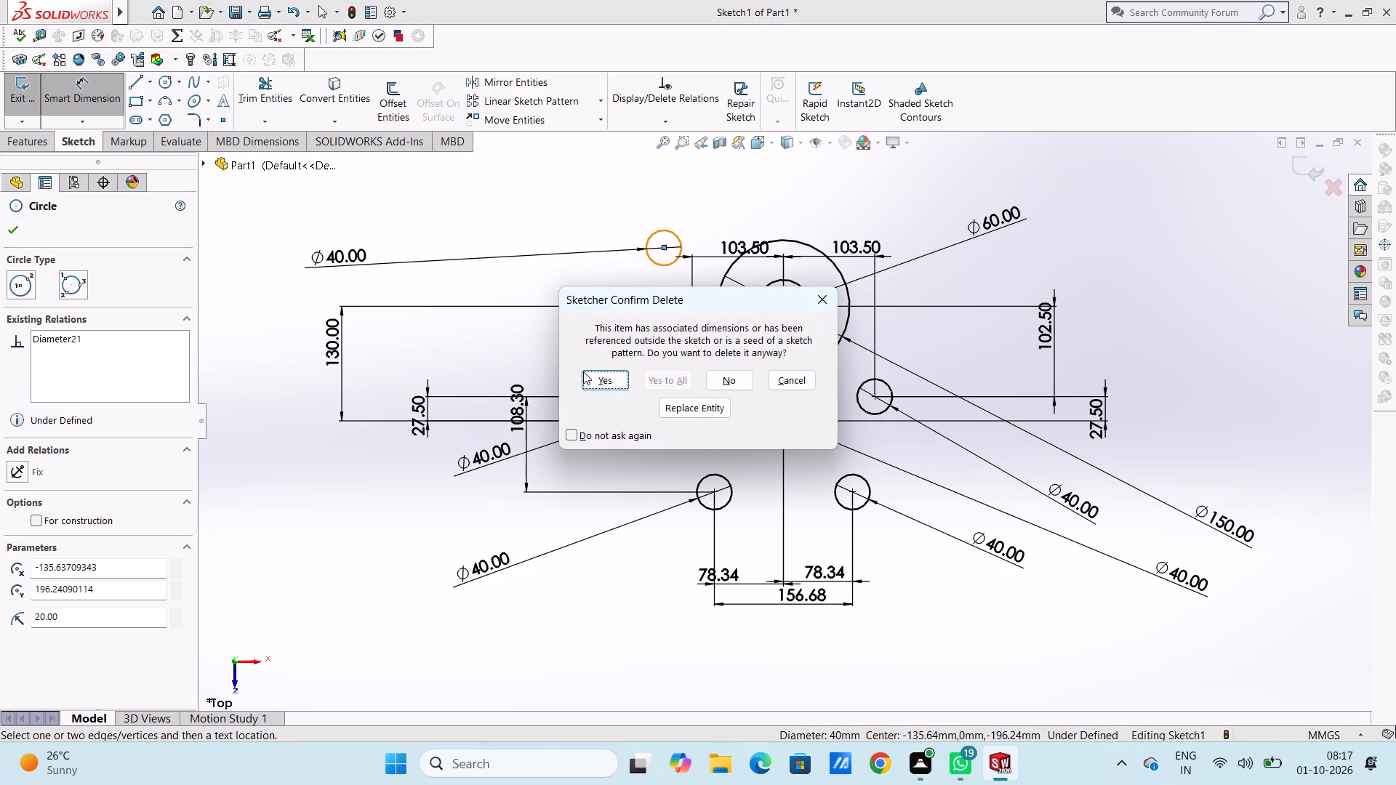
click(602, 384)
click(600, 272)
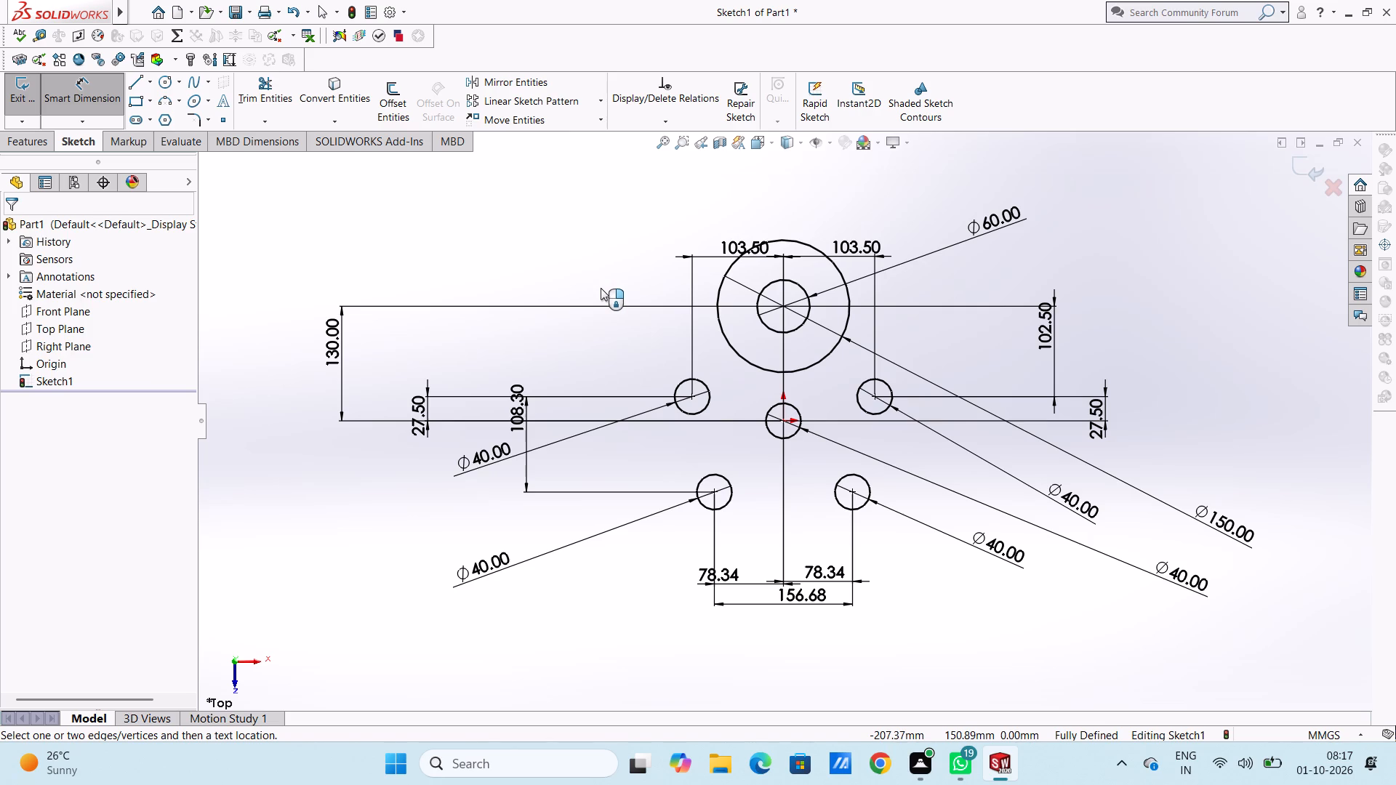
Sketch a horizontal midpoint line centered on the top point of the 150 mm circle, with a half-length of 36 mm.
click(150, 84)
click(152, 134)
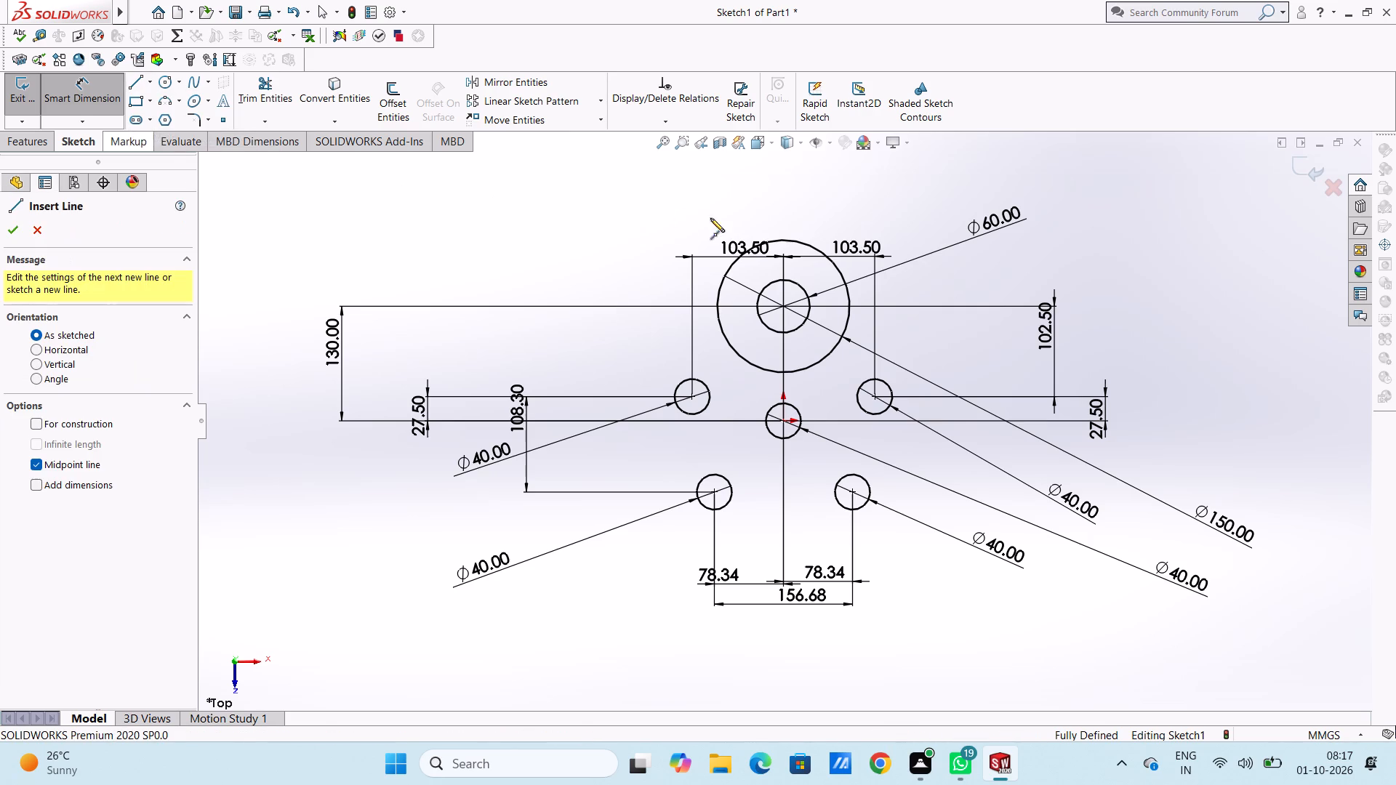
click(782, 241)
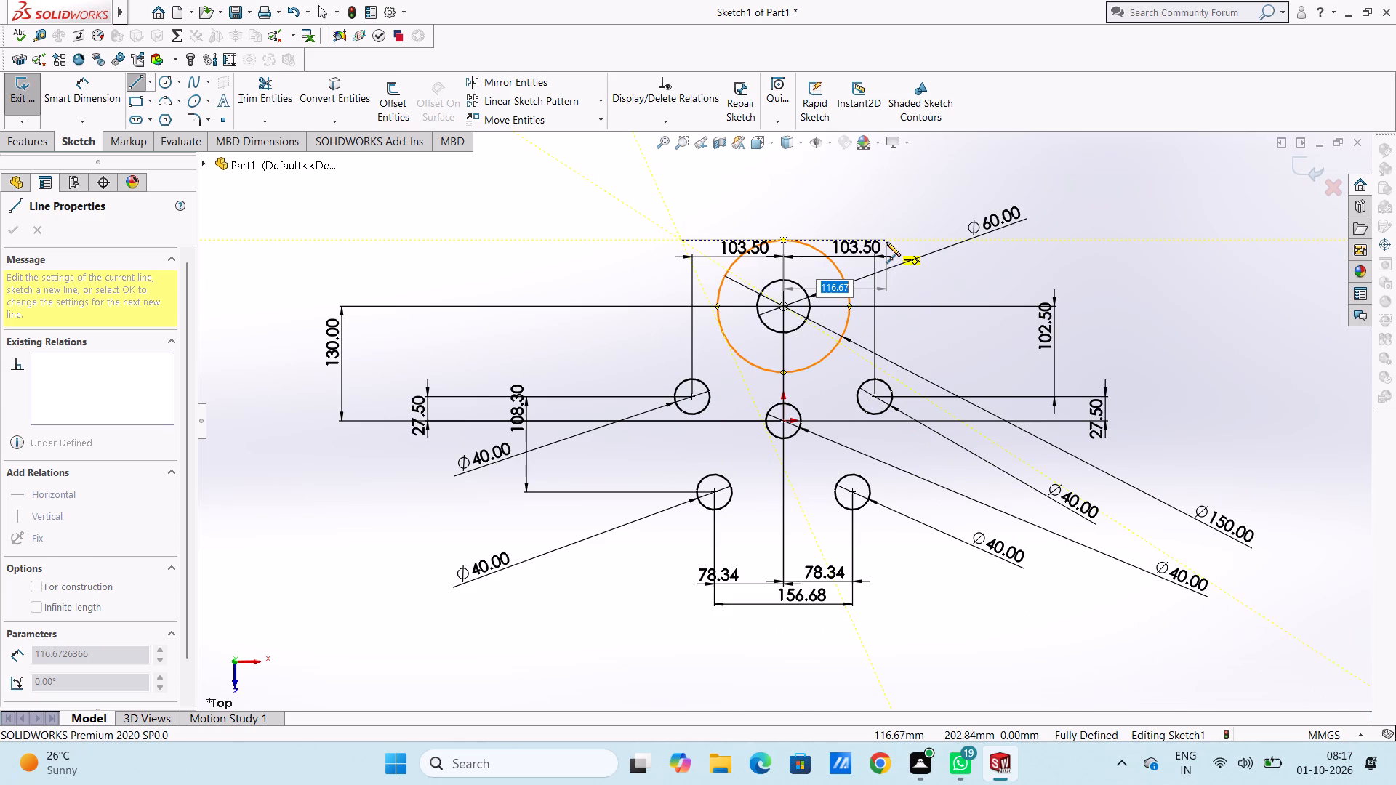
text(36)
key(Return)
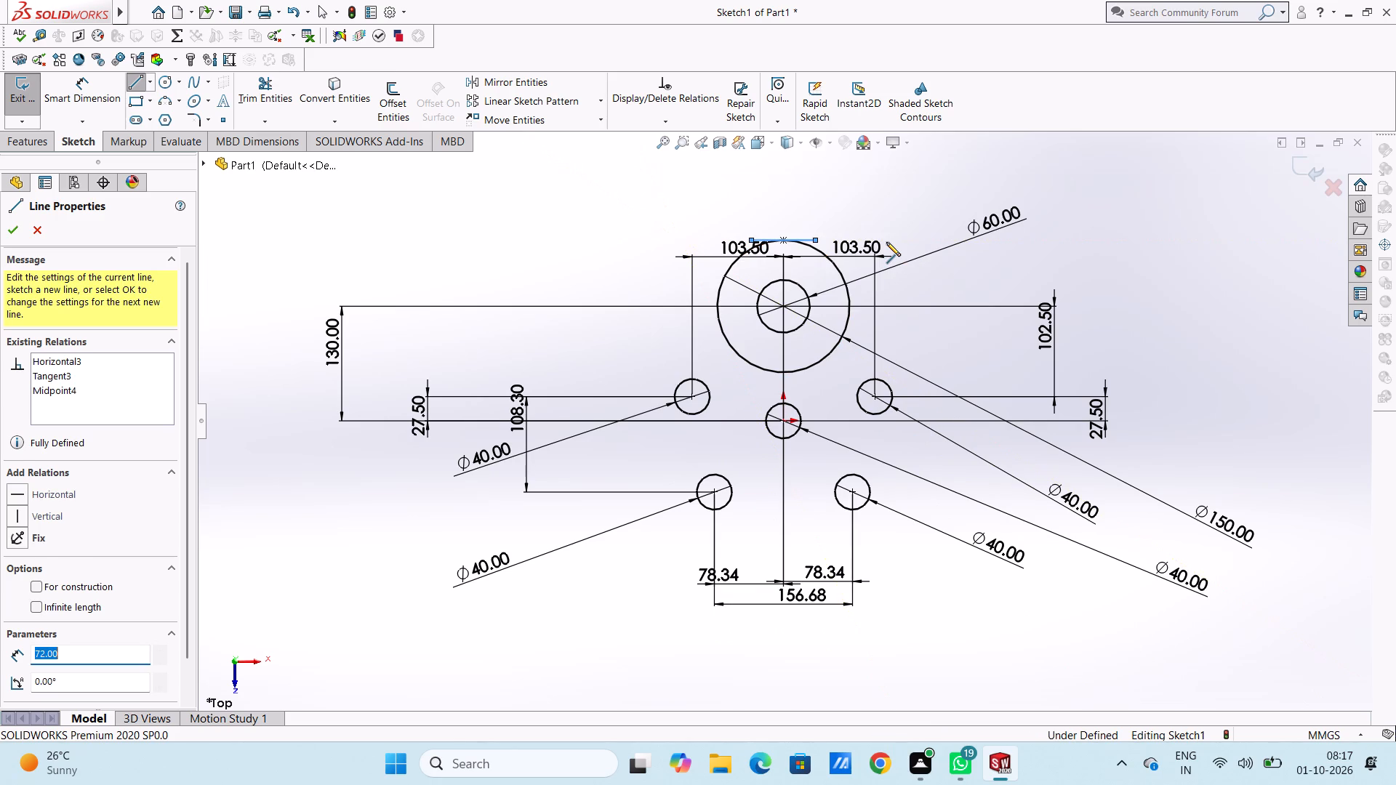
key(Escape)
key(Escape)
key(Escape)
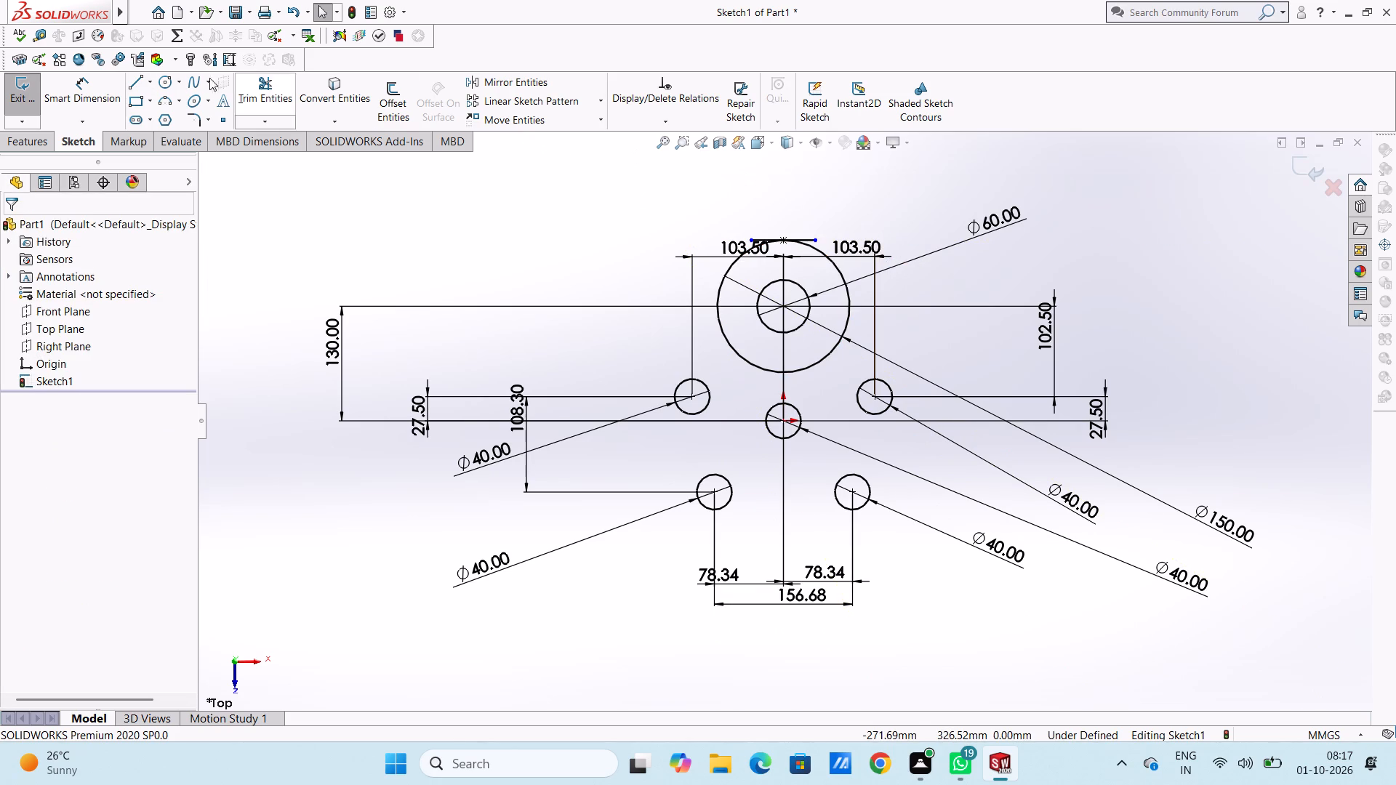
Dimension the length of the horizontal line on top of the 150 mm circle as 157 mm.
click(105, 102)
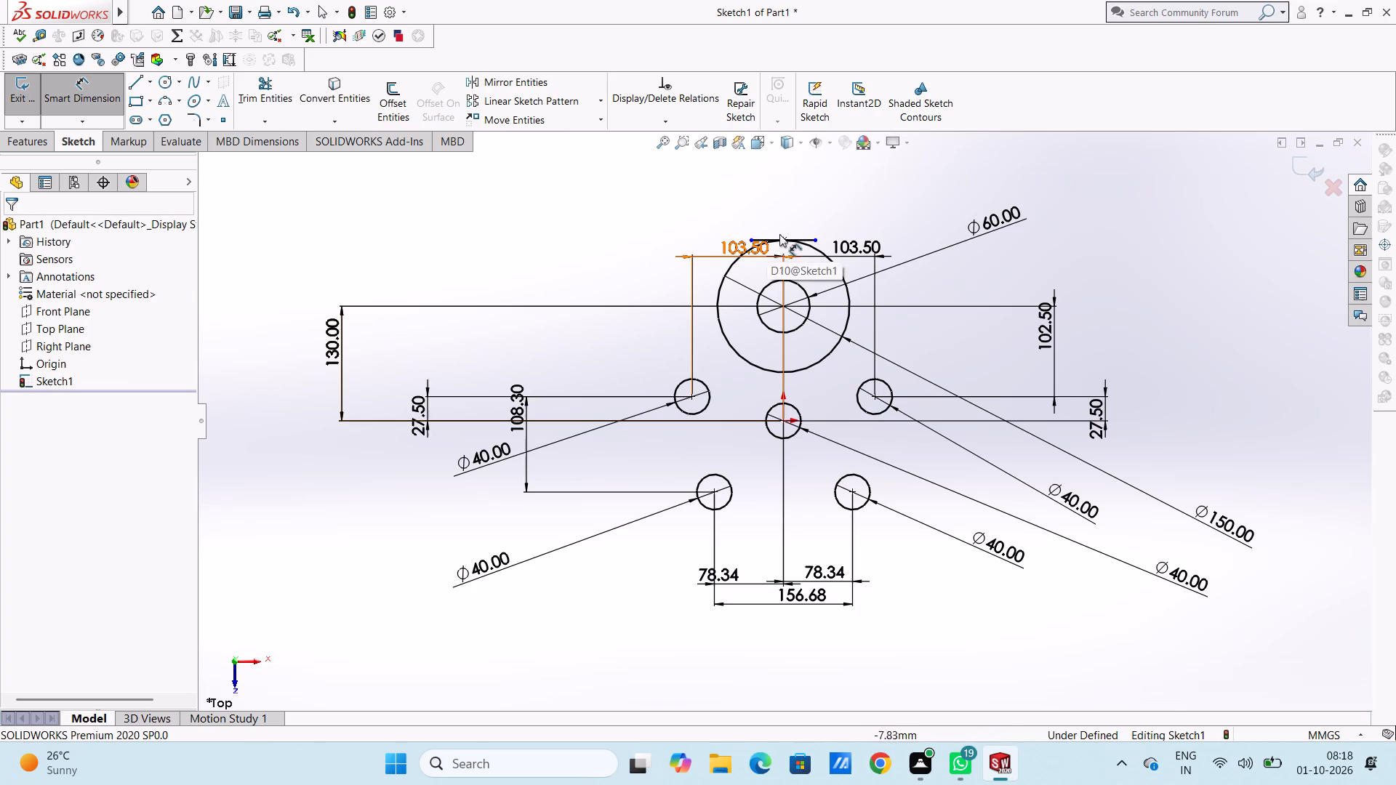
click(809, 237)
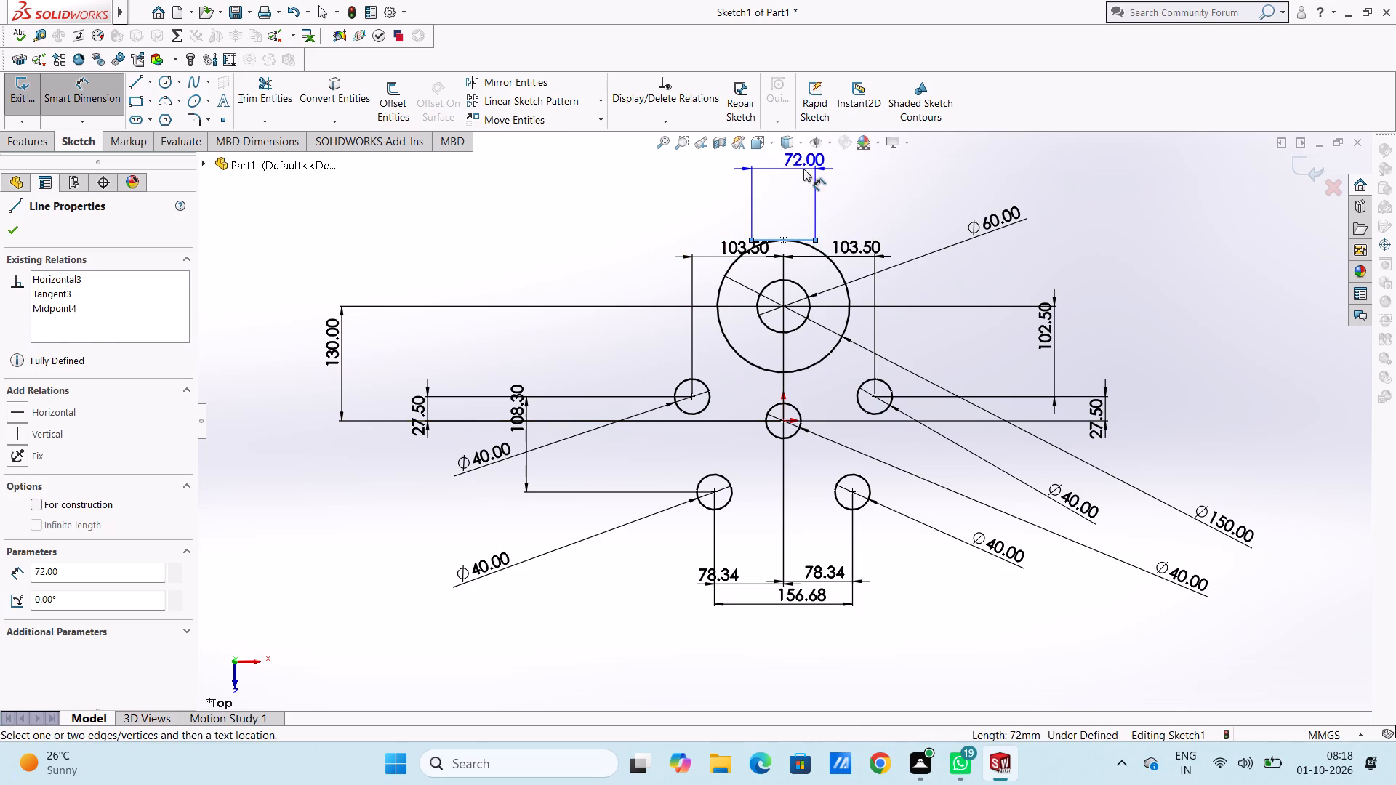
click(803, 169)
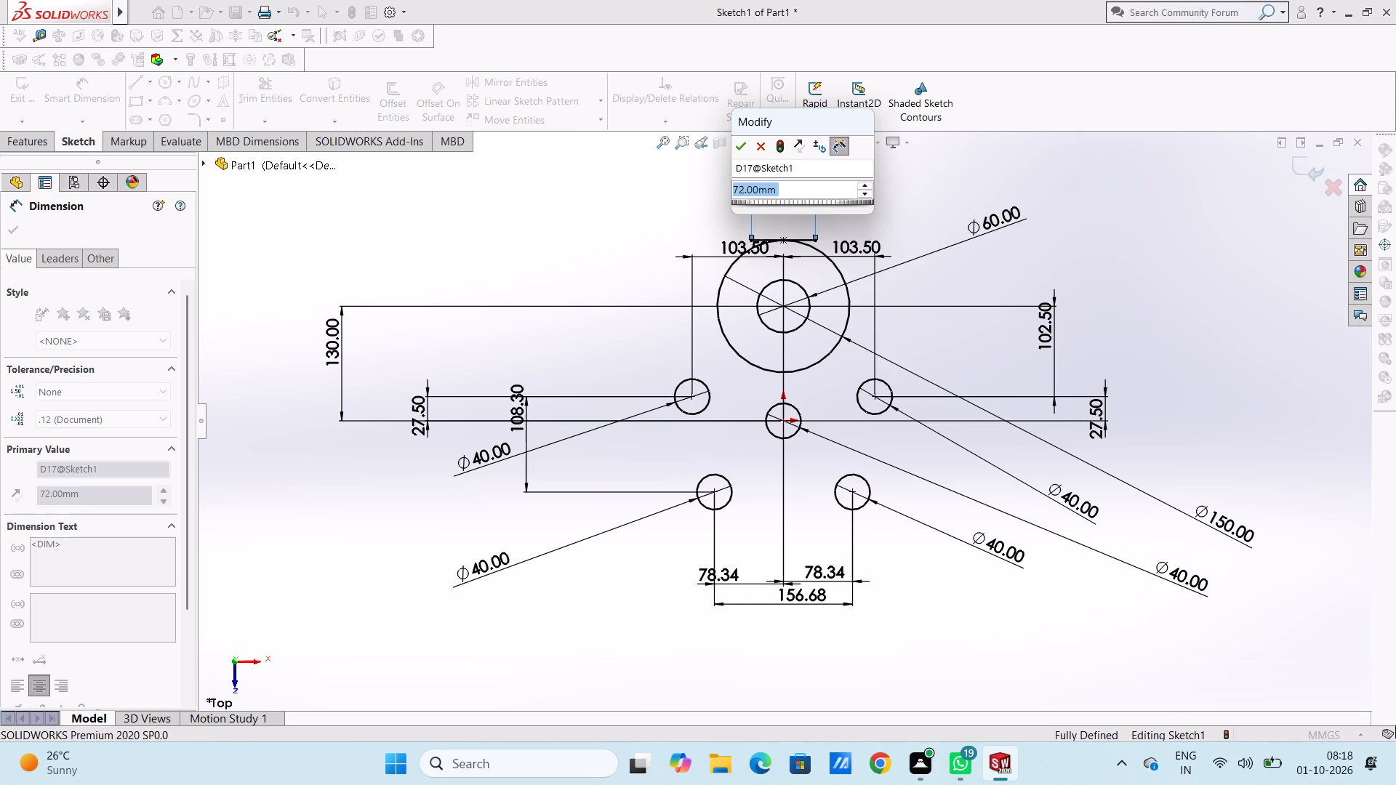
text(157)
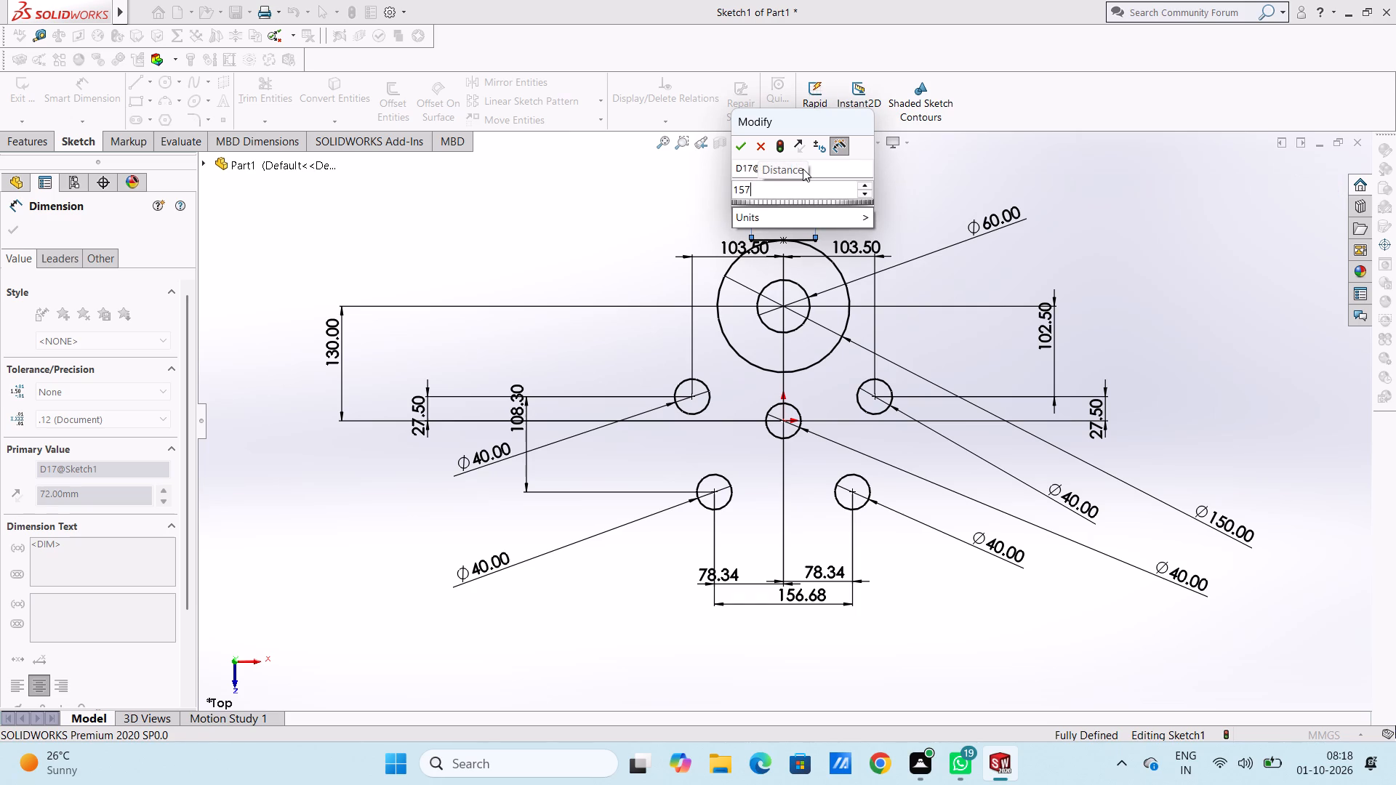
key(Return)
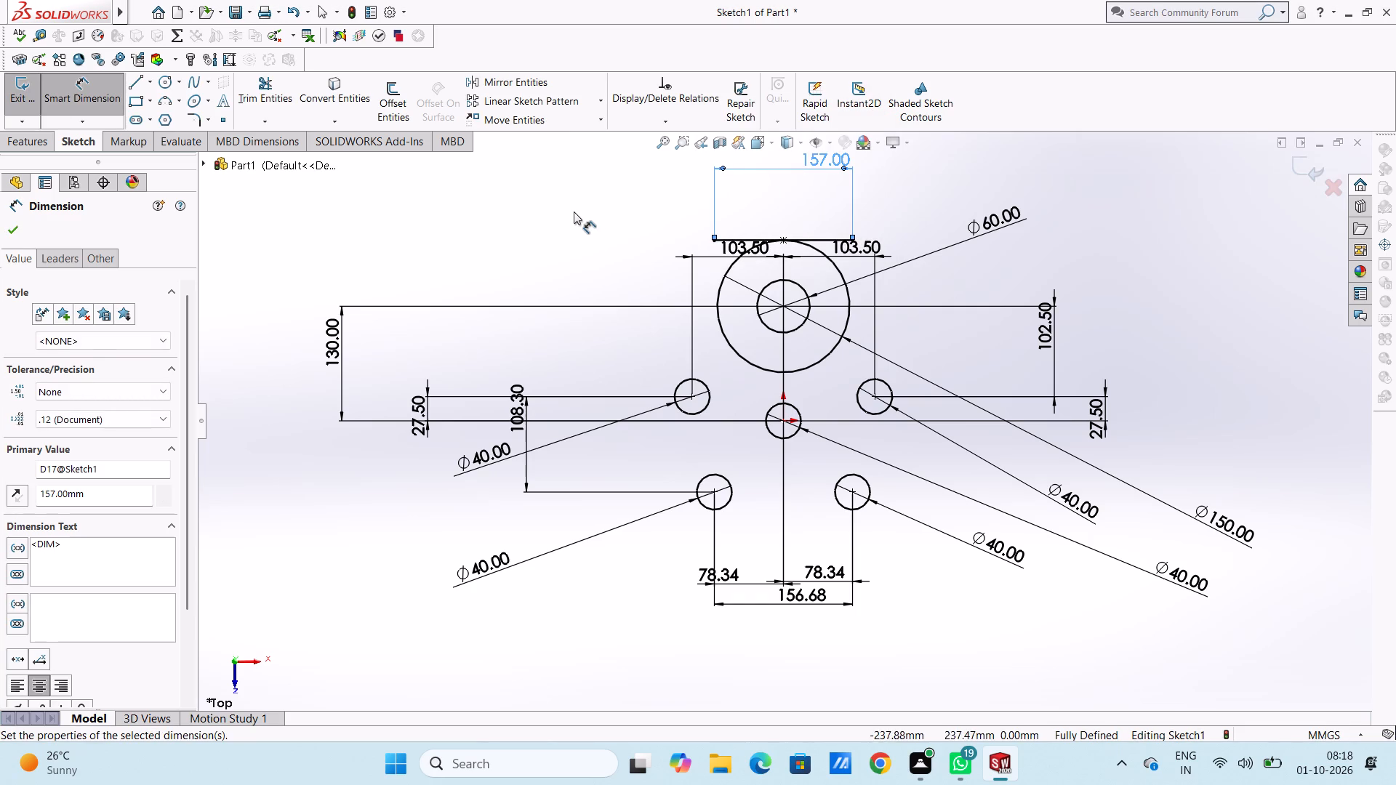
click(574, 212)
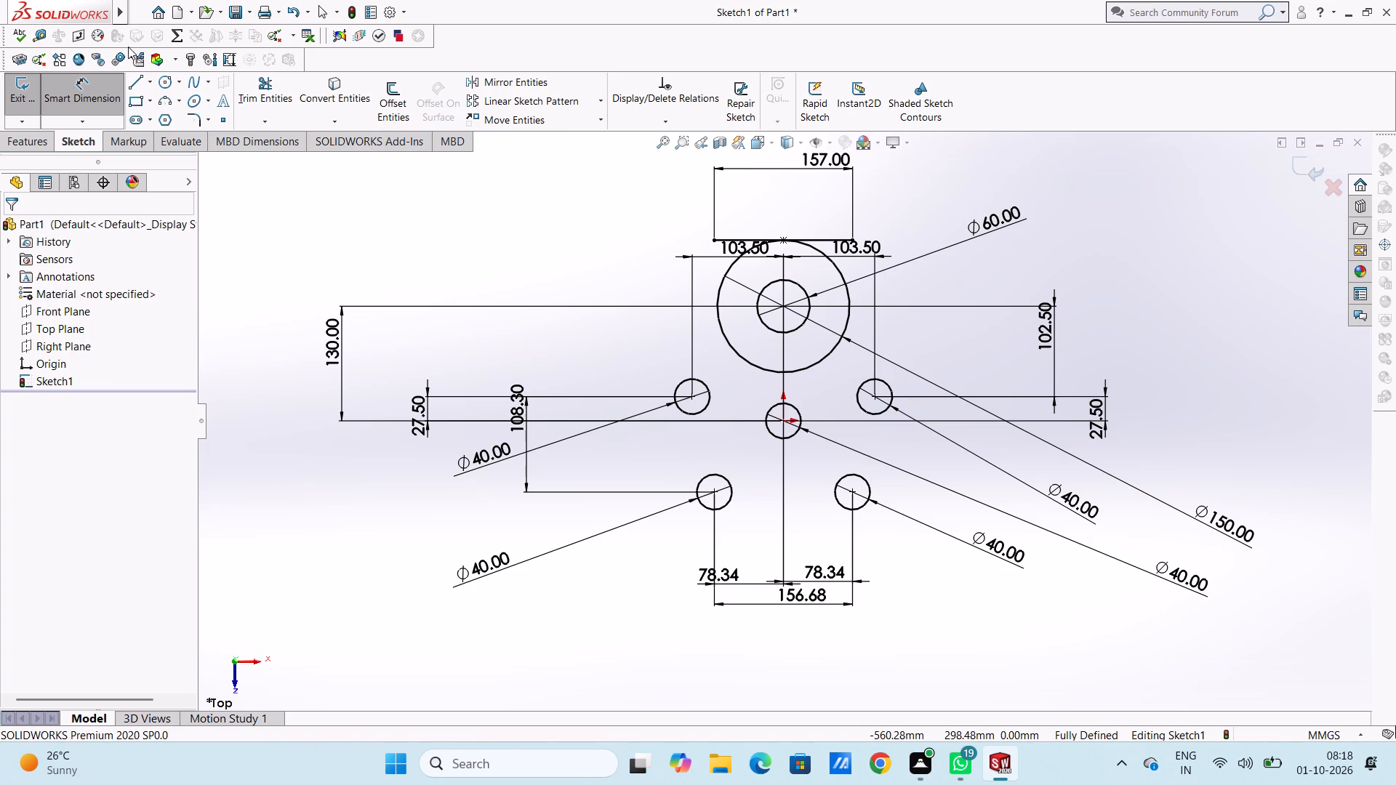
Sketch a horizontal line about 310 mm long through the center of the 60 mm circle, extending past the 150 mm circle on both sides.
click(143, 85)
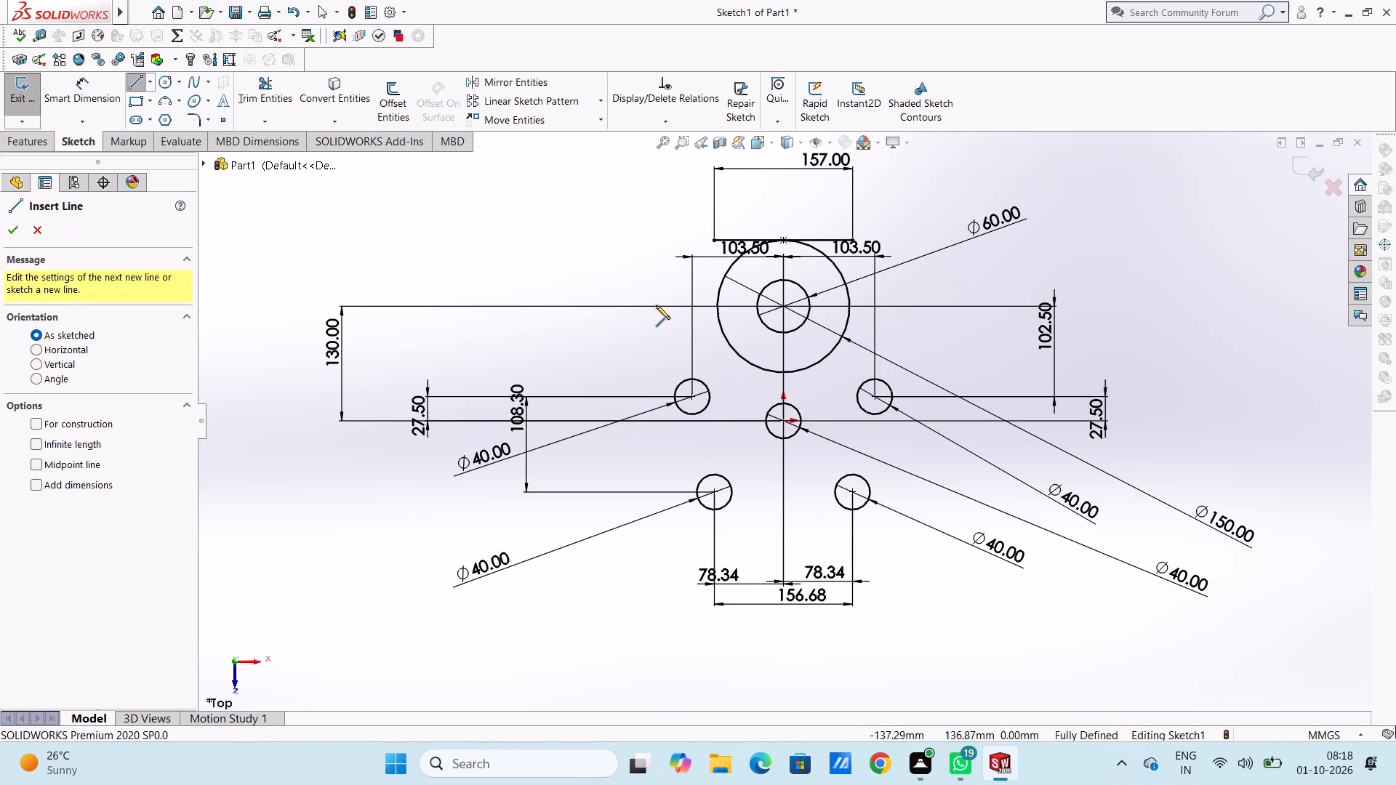
click(645, 305)
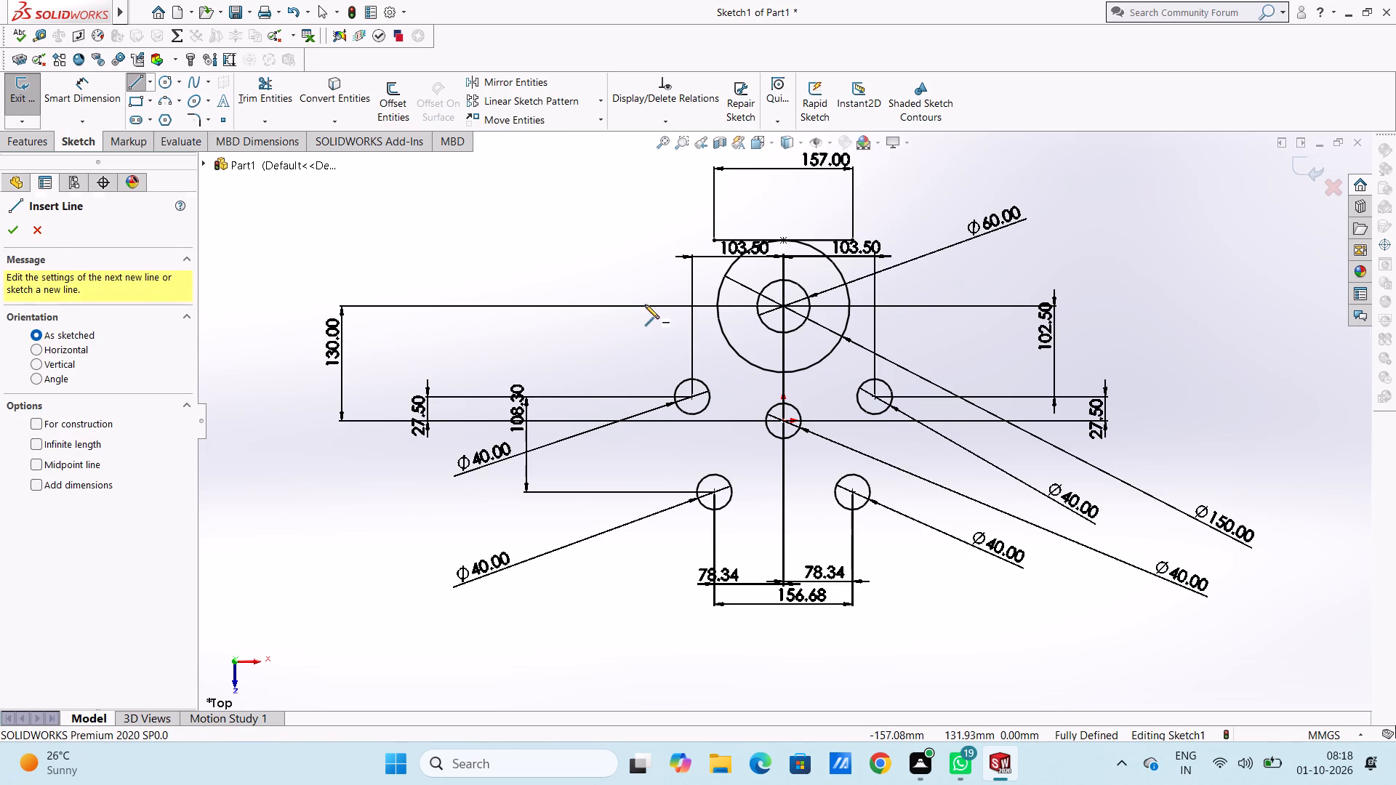
click(918, 306)
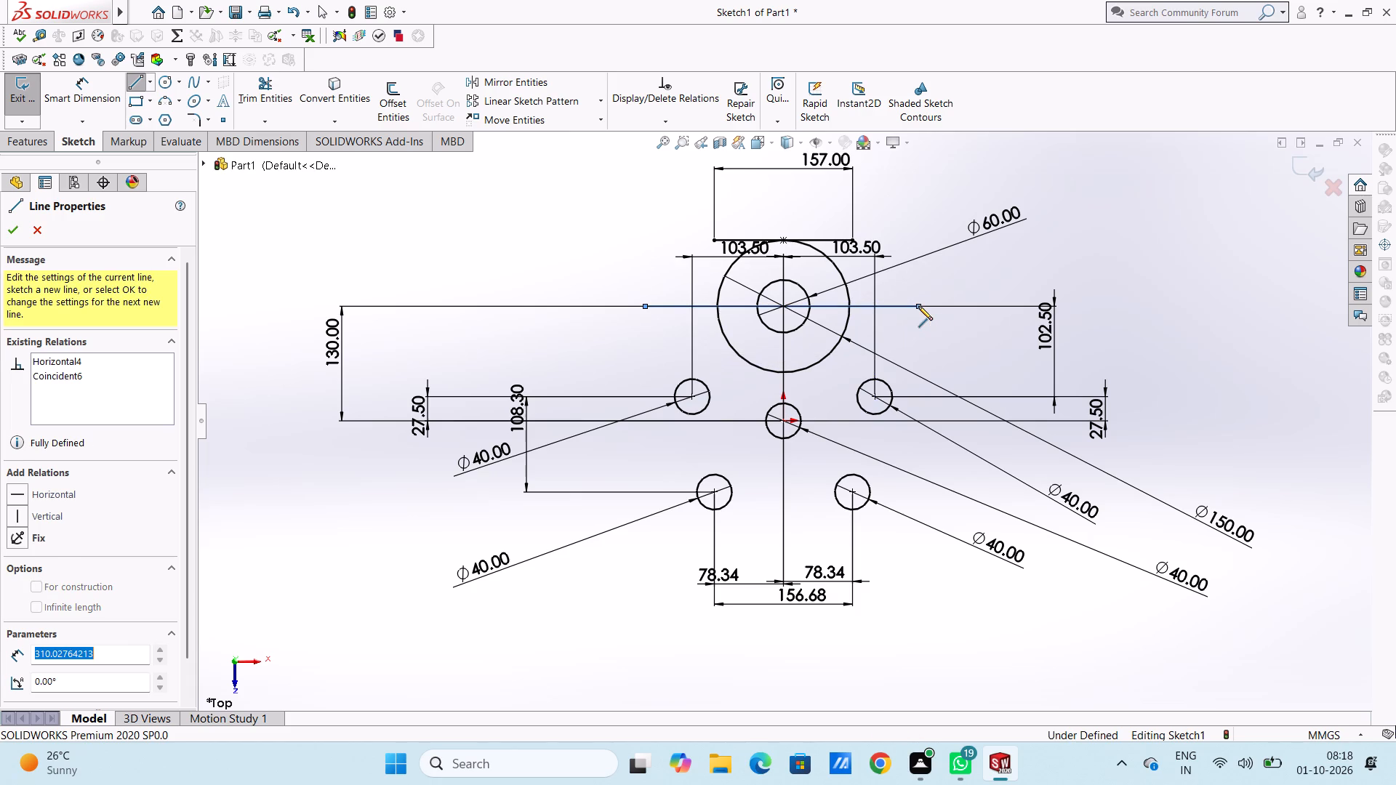
key(Escape)
key(Escape)
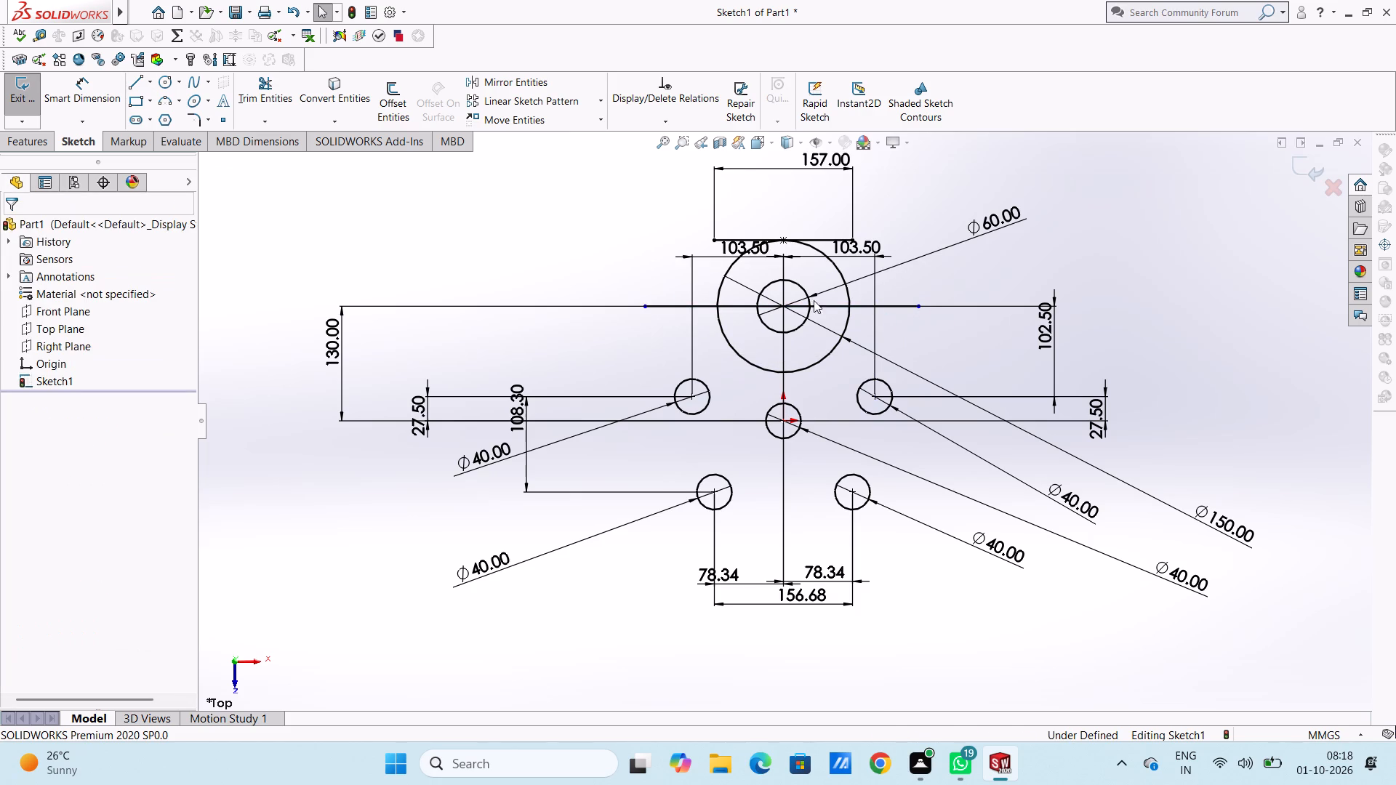
Sketch two connected lines forming a V at the 60 mm circle's center, about 143.9 mm to the upper left and 162.9 mm to the upper right.
click(141, 85)
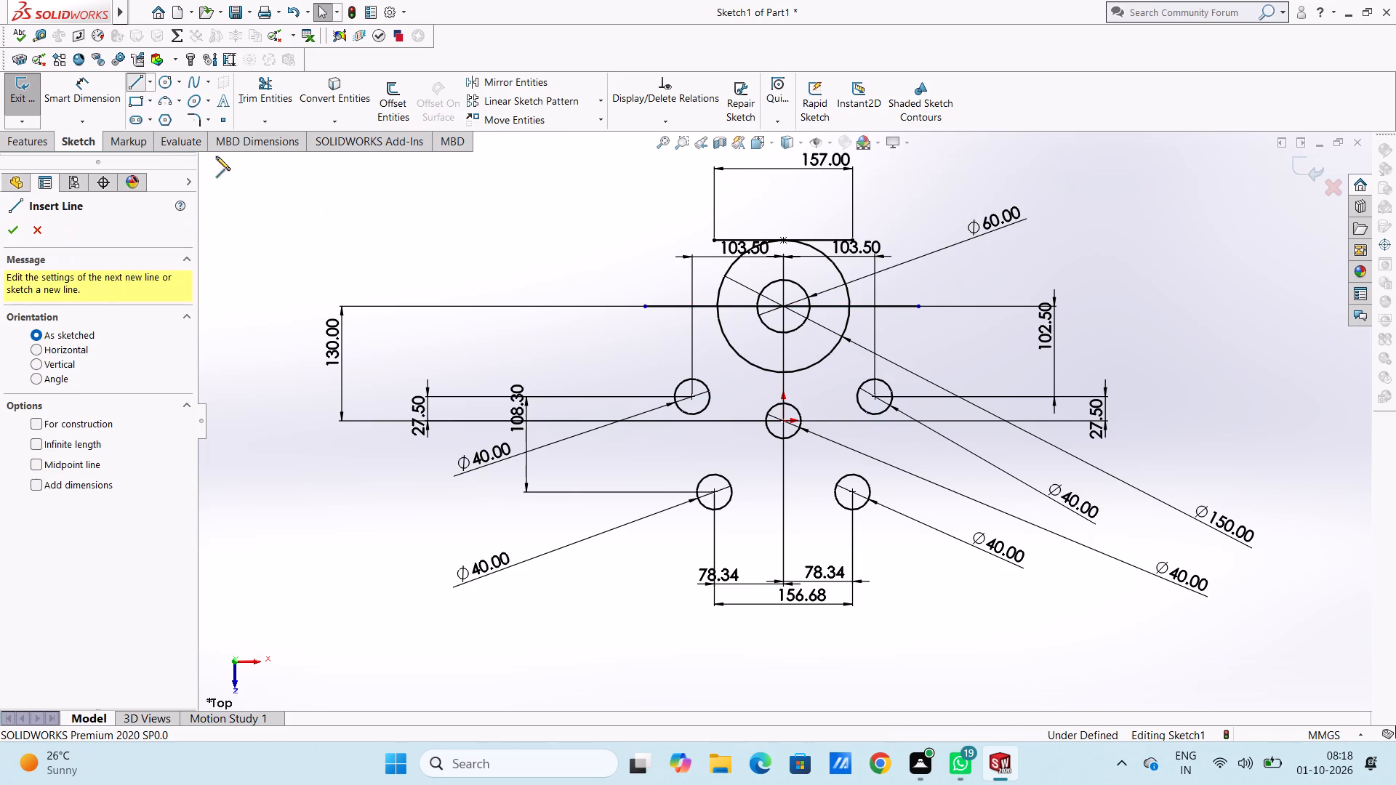
click(686, 225)
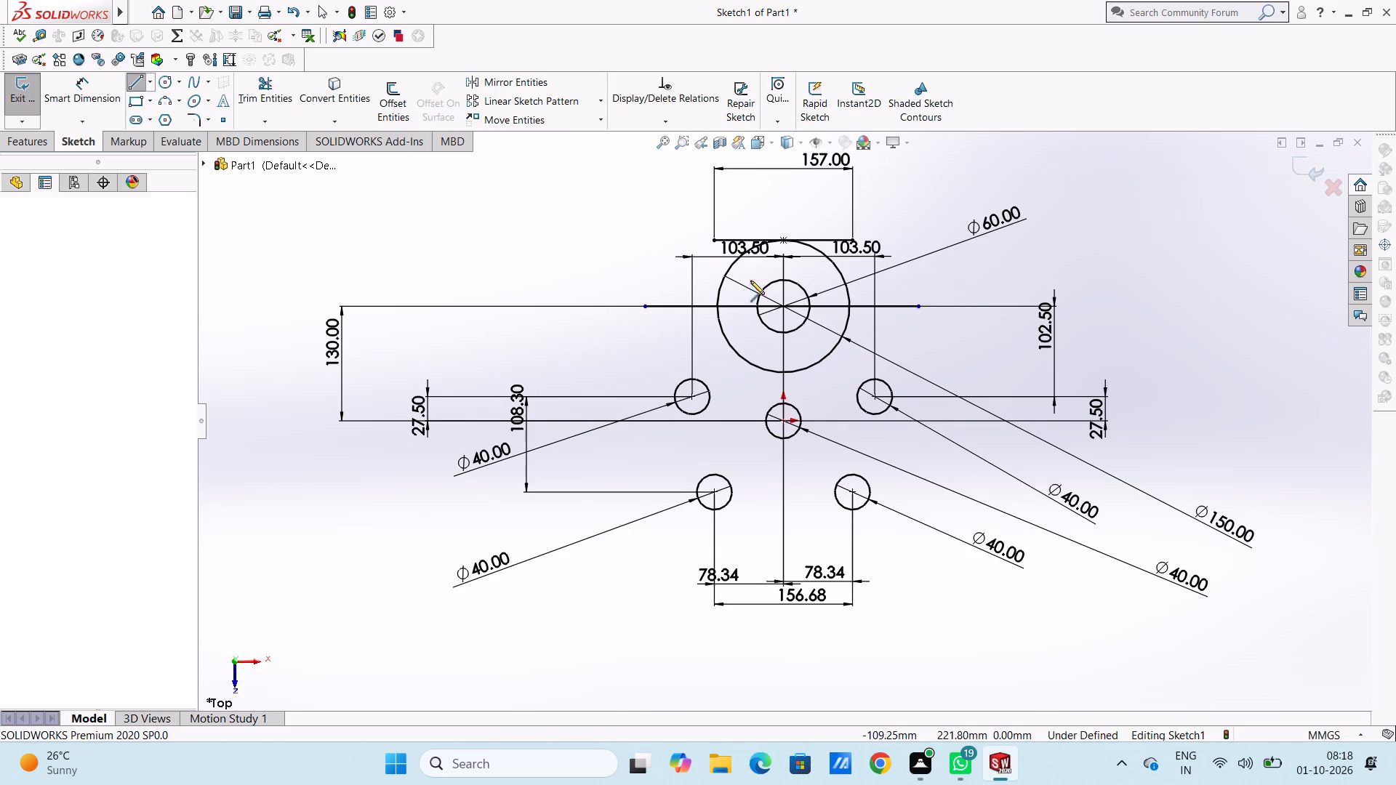
click(780, 304)
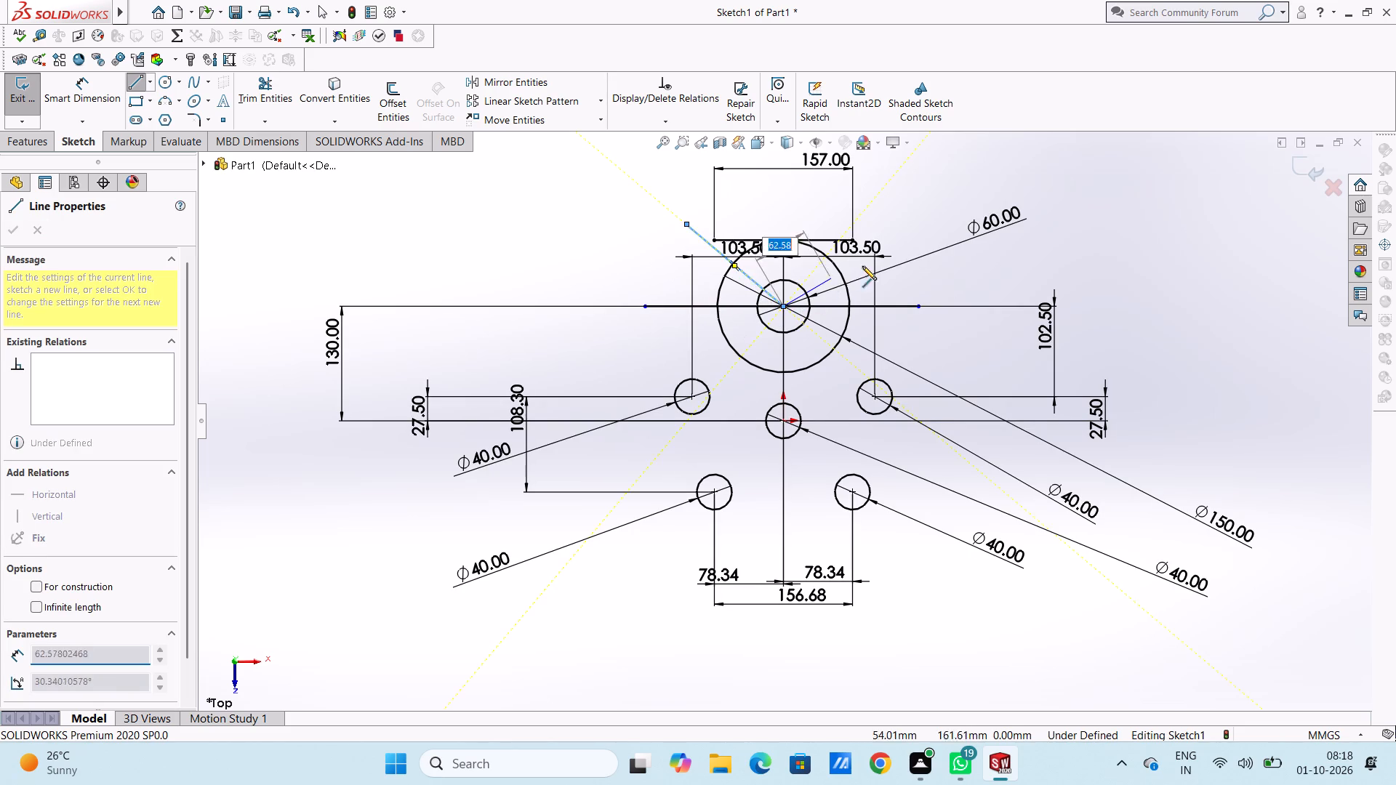
click(902, 224)
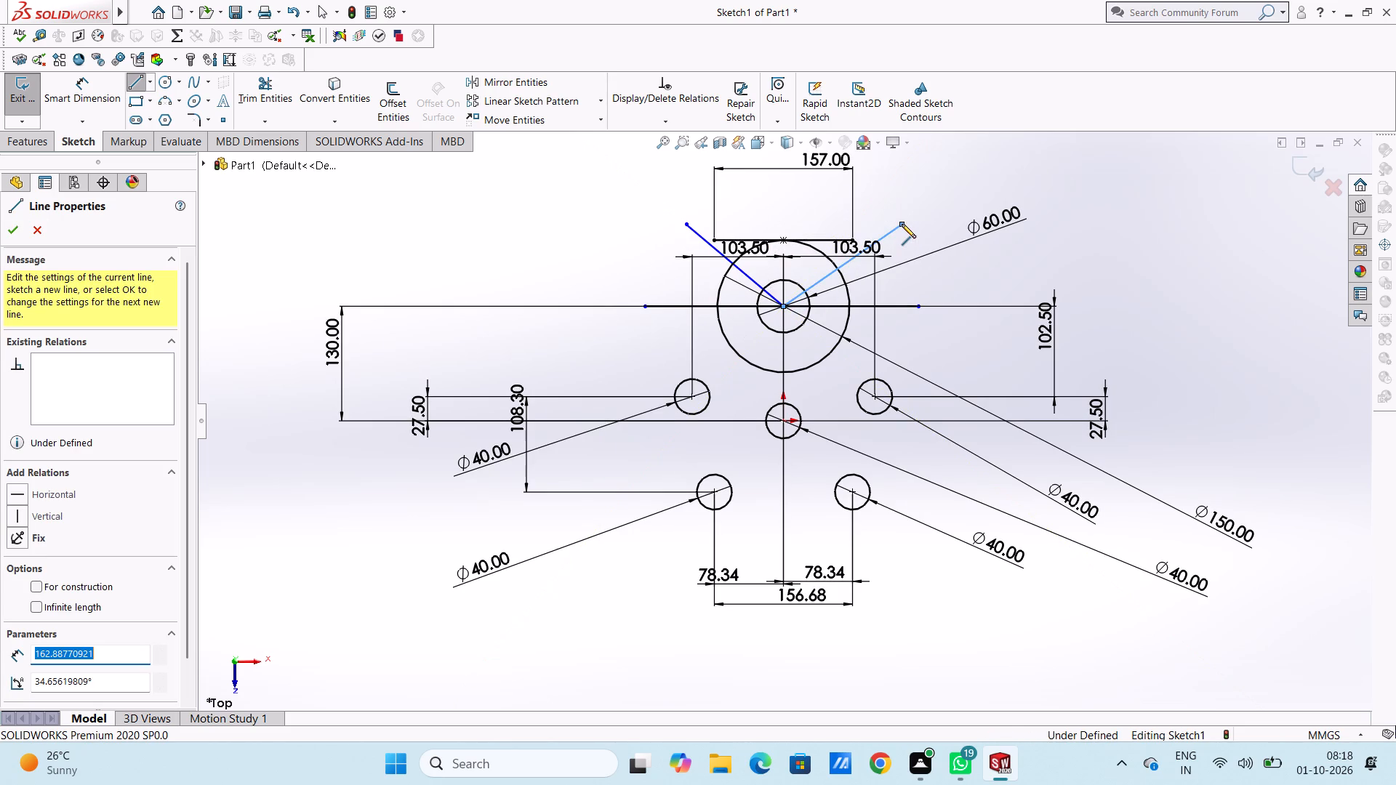
key(Escape)
key(Escape)
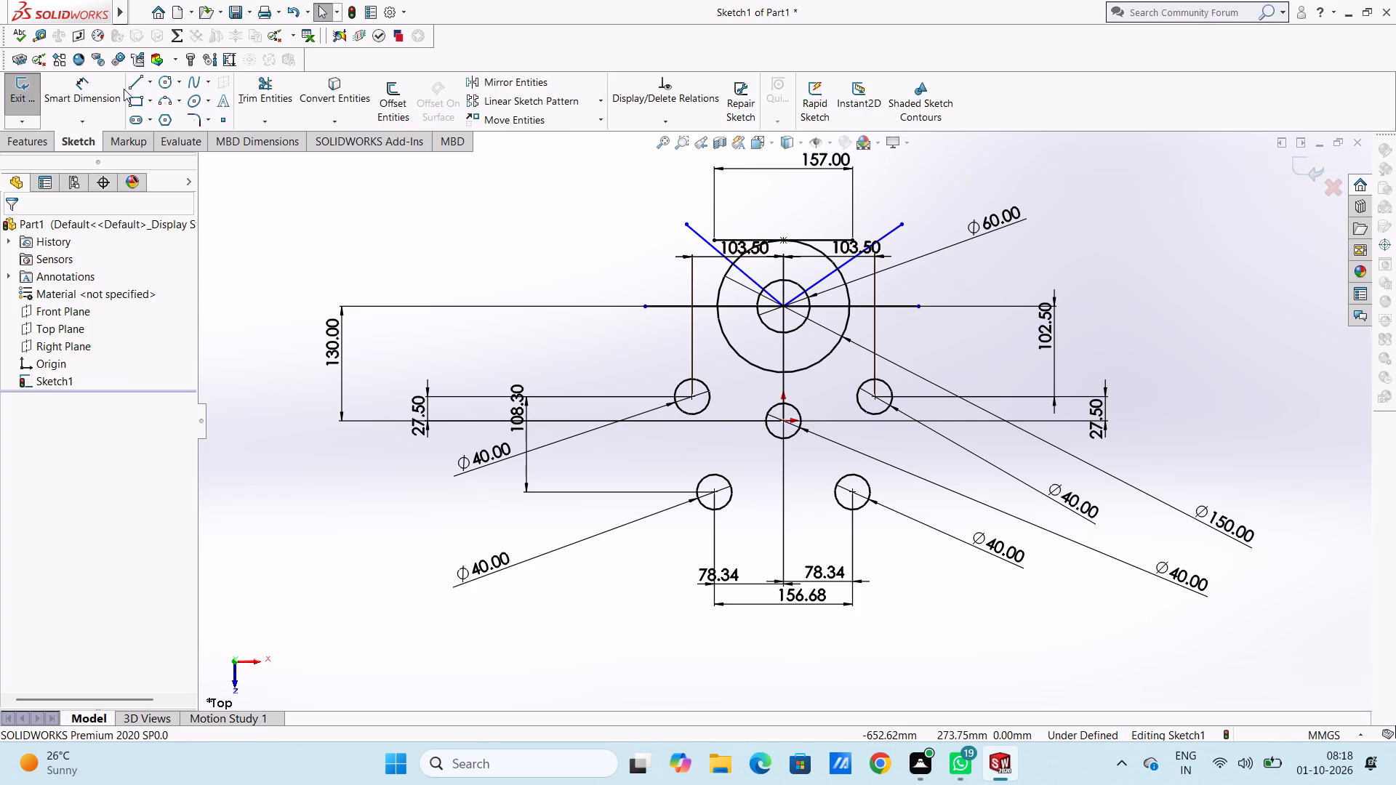
Dimension the angle between the upper-left inclined line and the horizontal line through the 60 mm circle's center as 45°.
click(103, 95)
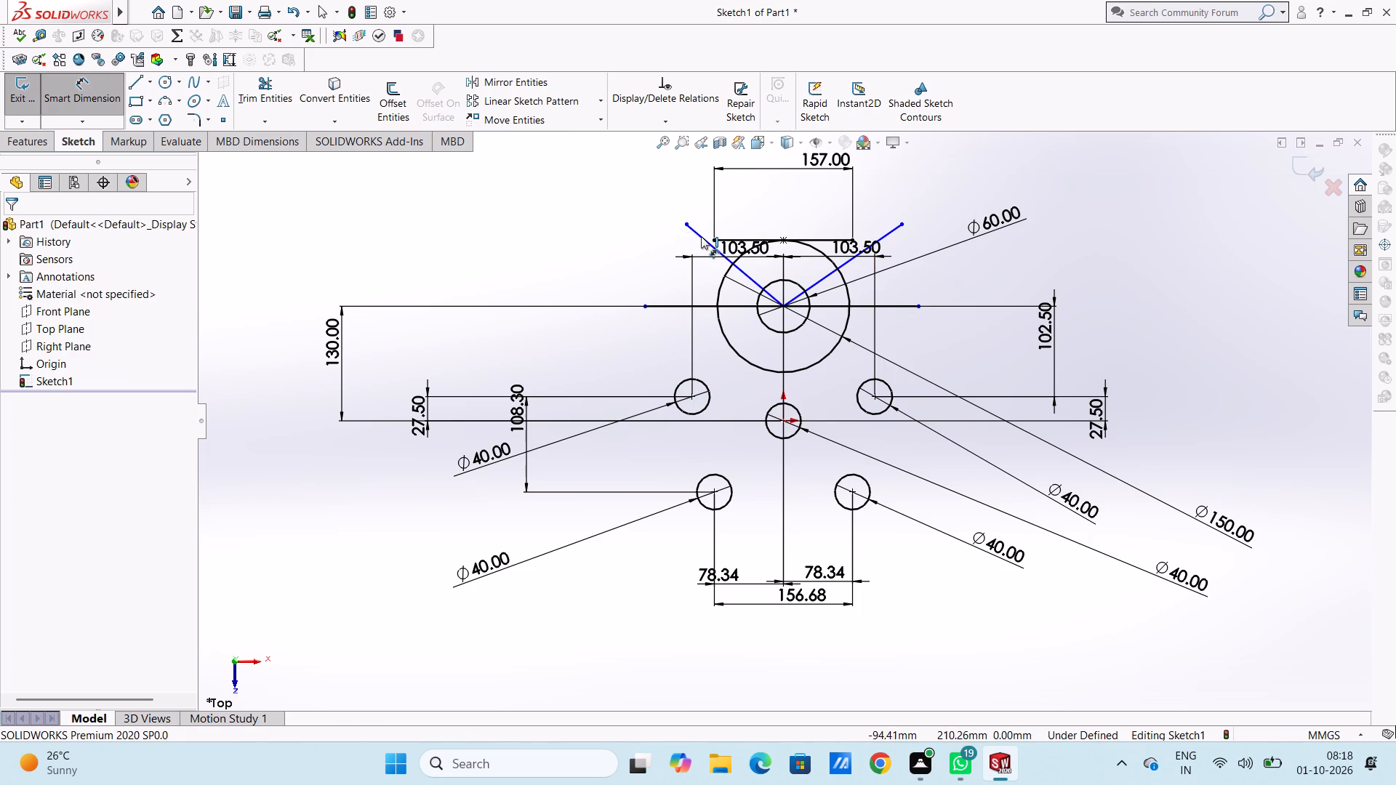
click(701, 236)
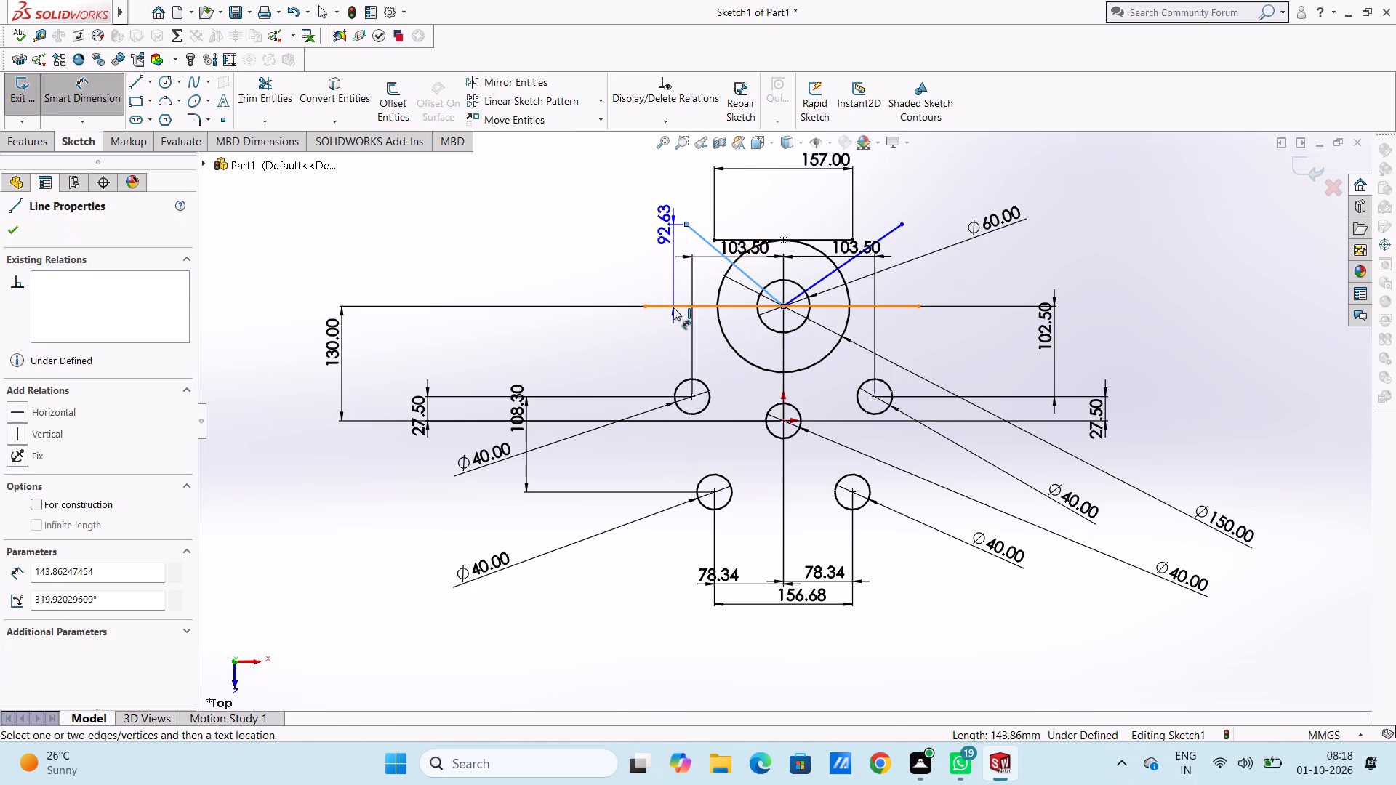
click(673, 307)
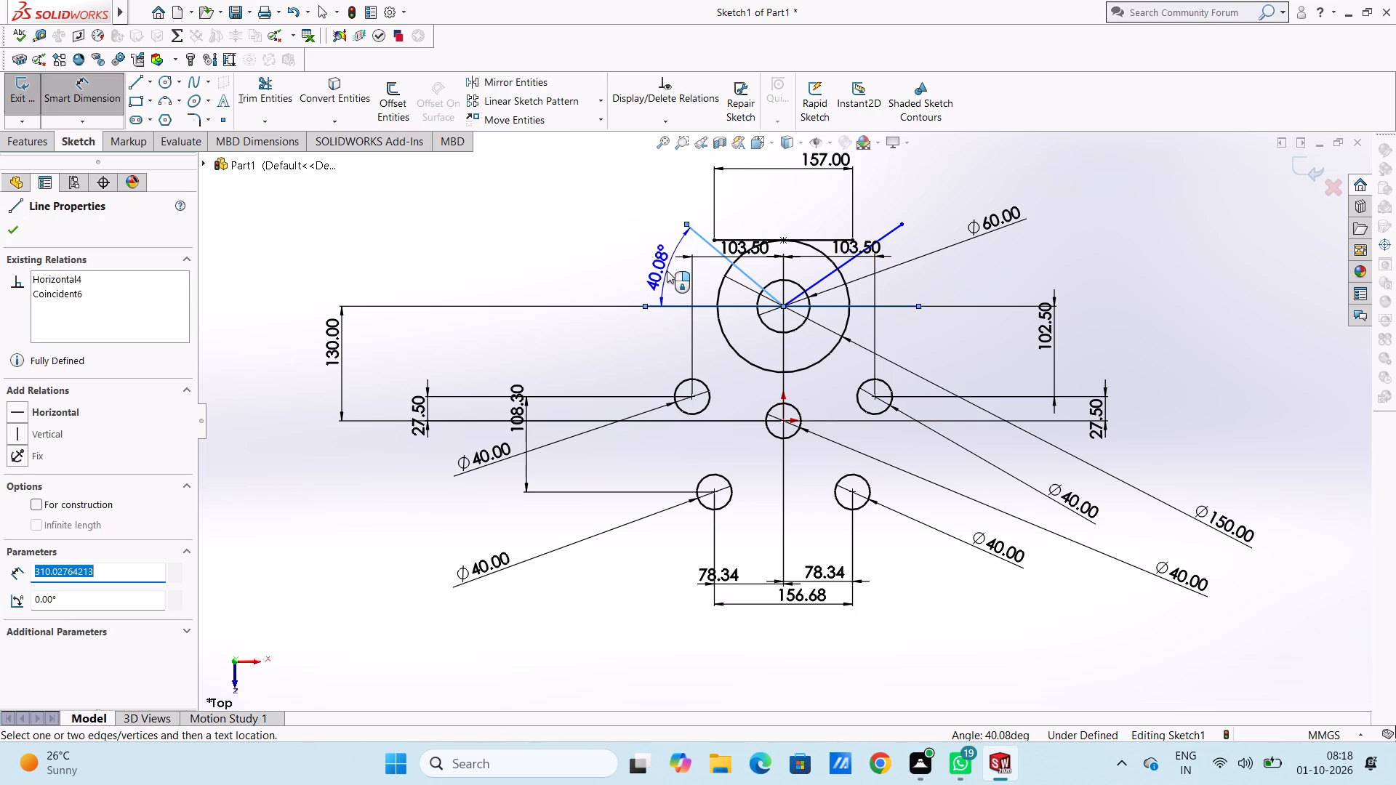
click(575, 208)
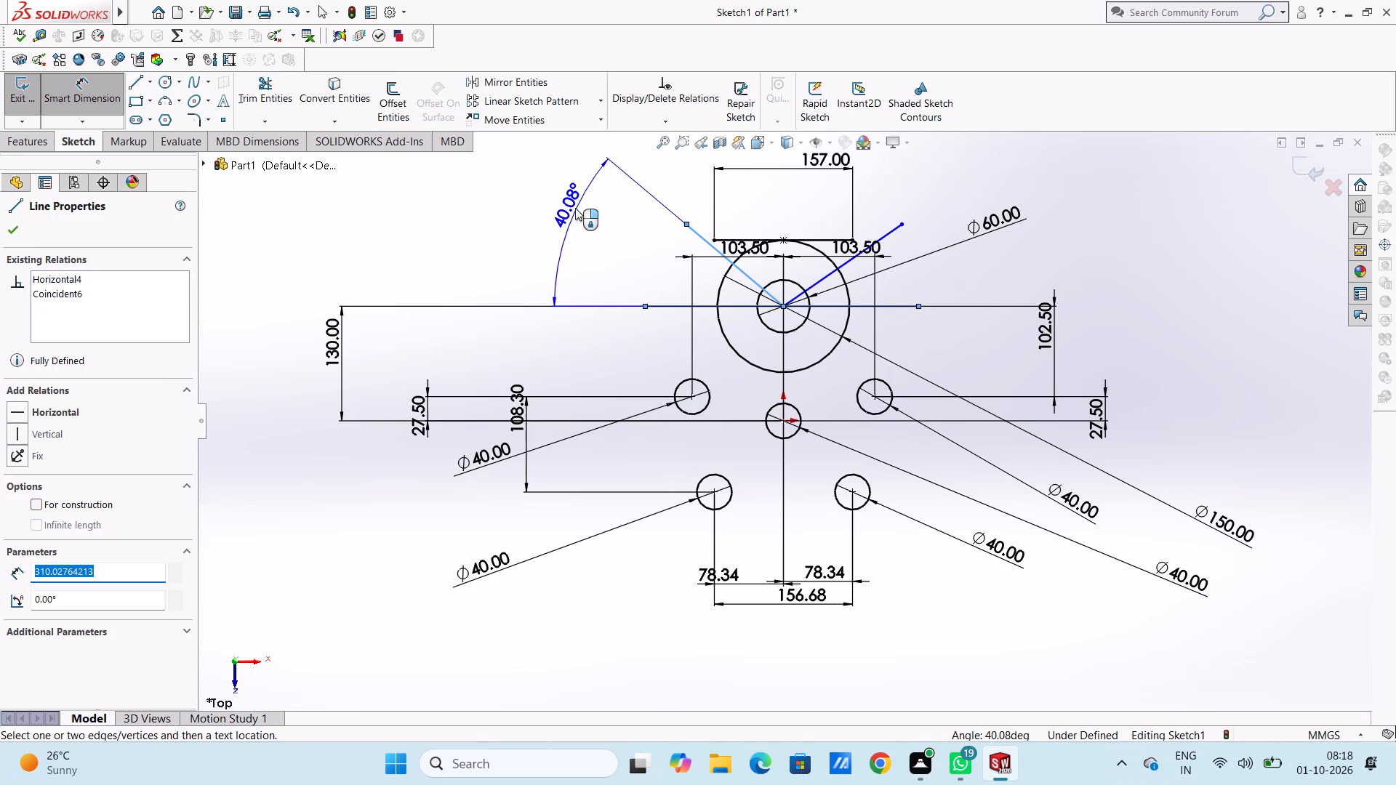
text(45)
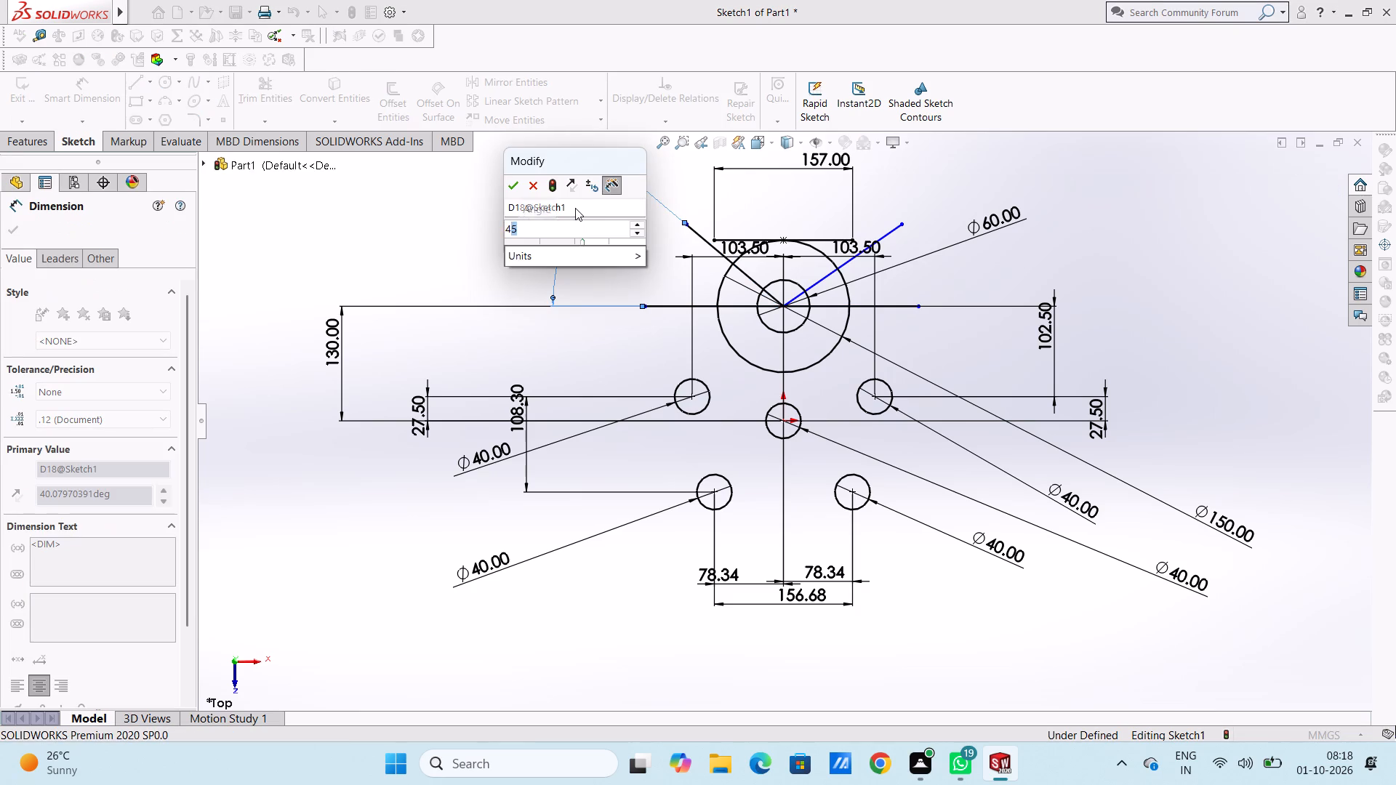
key(Return)
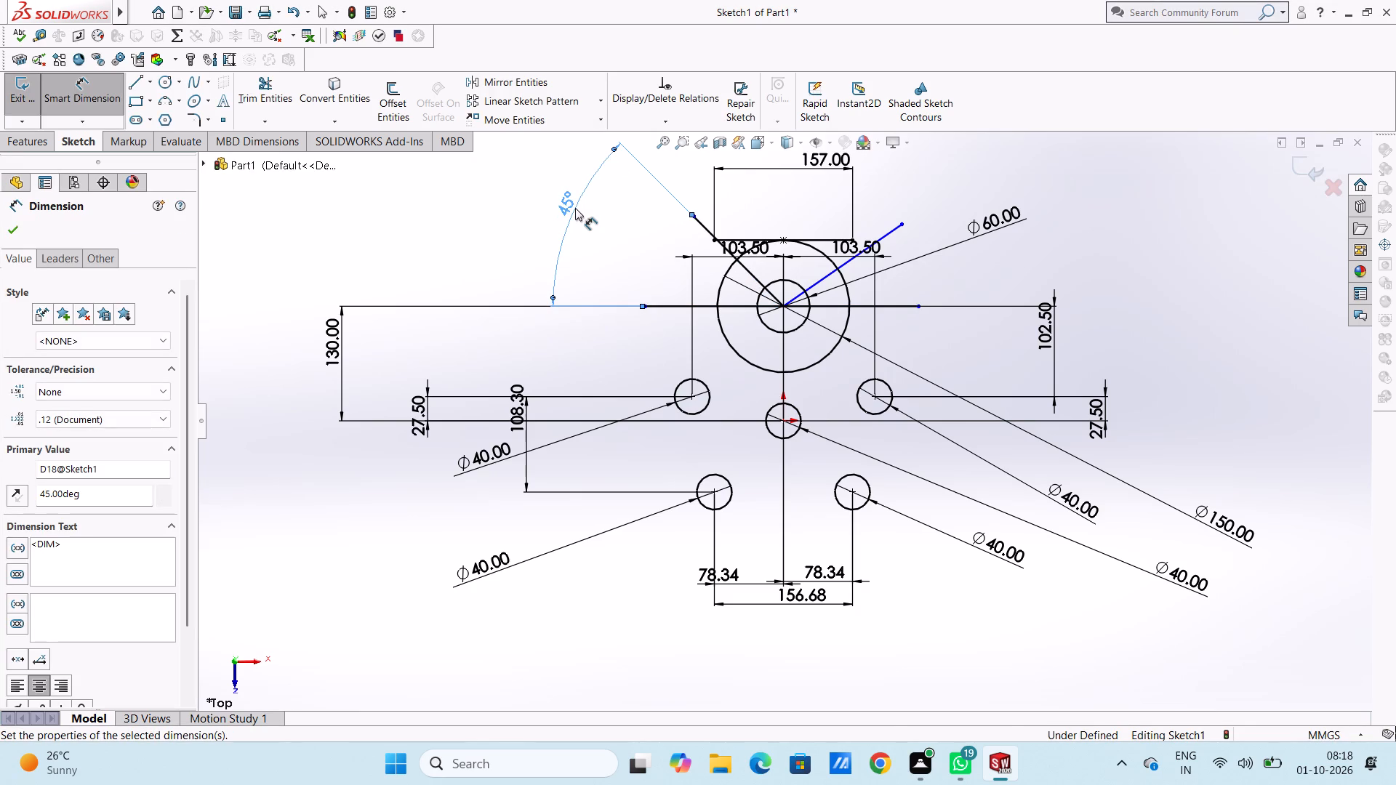
Dimension the angle between the upper-right inclined line and the horizontal line through the 60 mm circle's center as 45°.
click(478, 245)
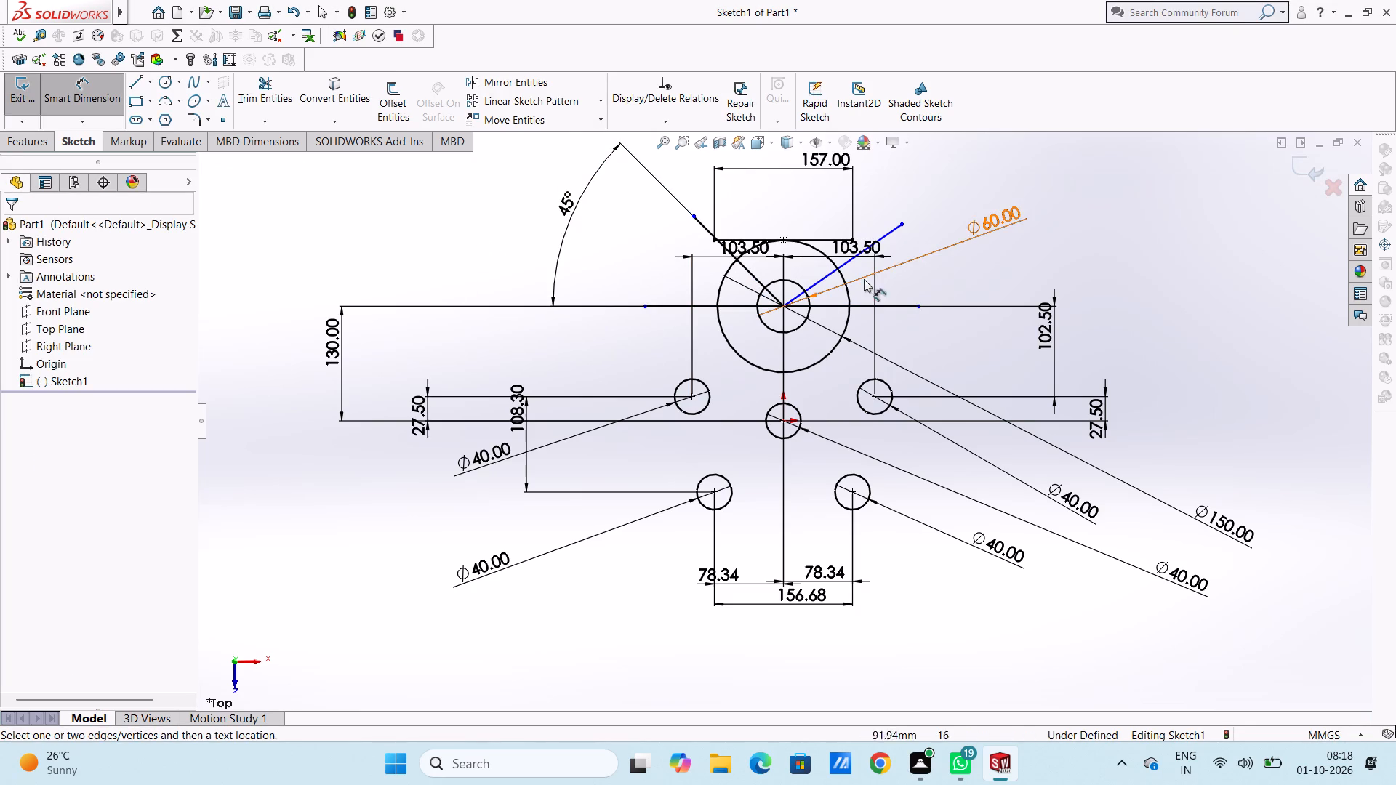
click(891, 234)
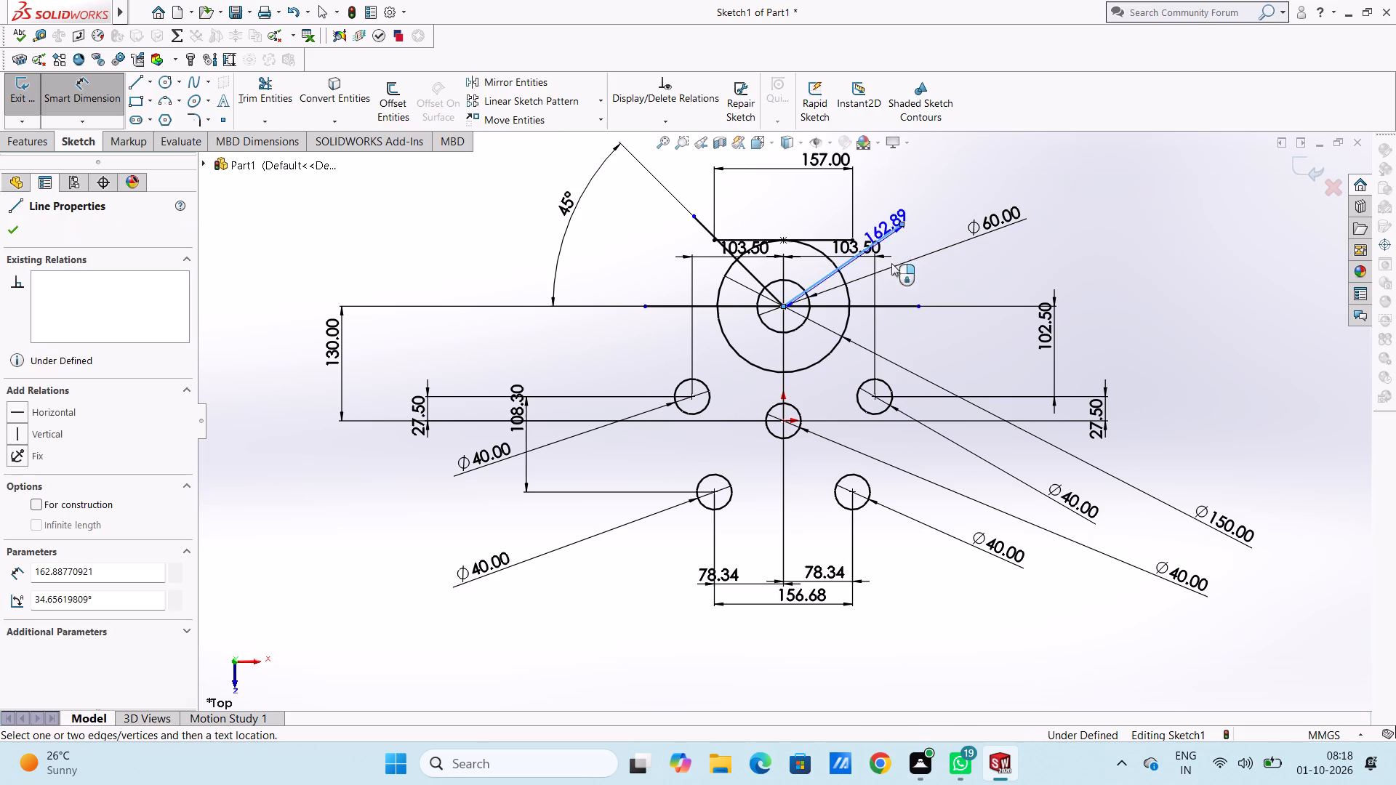
click(896, 304)
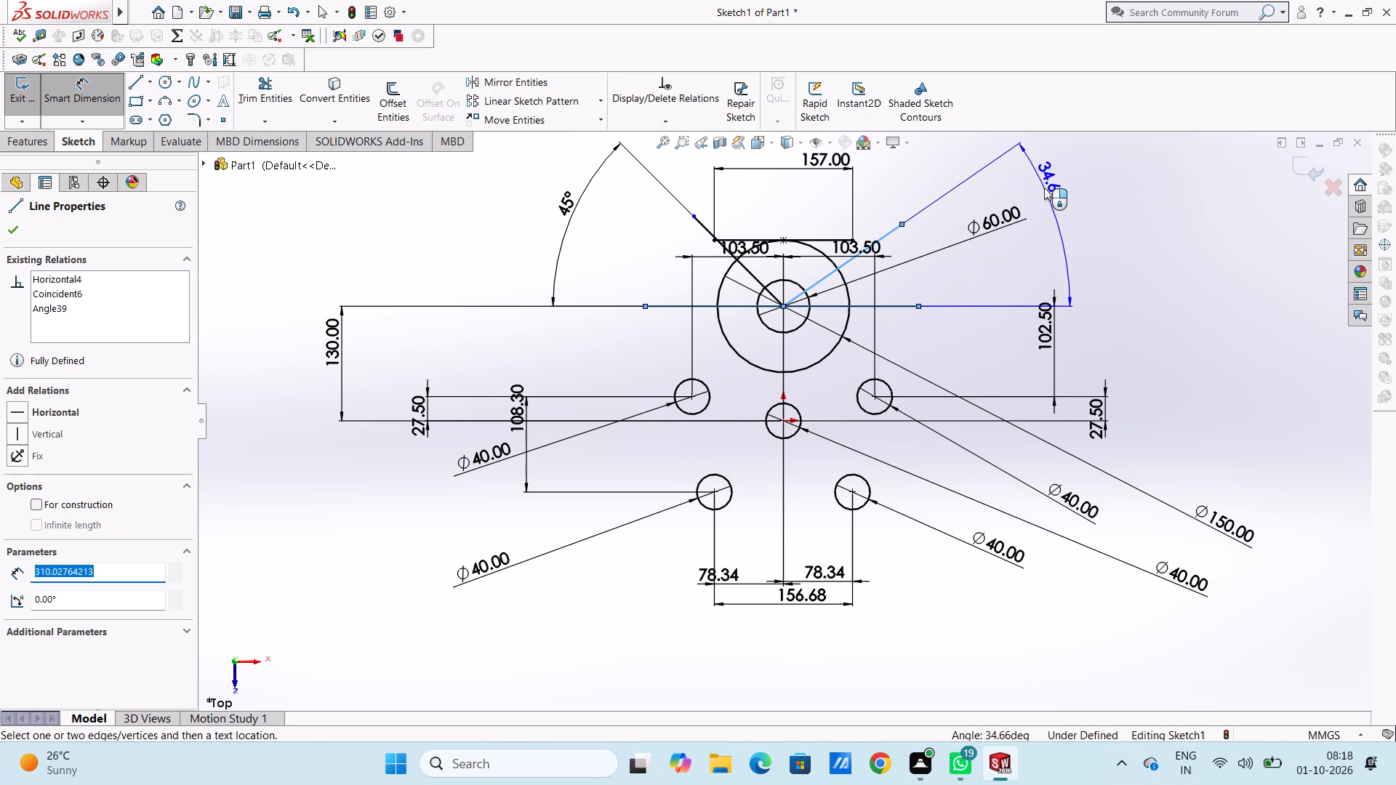
click(1045, 188)
text(45)
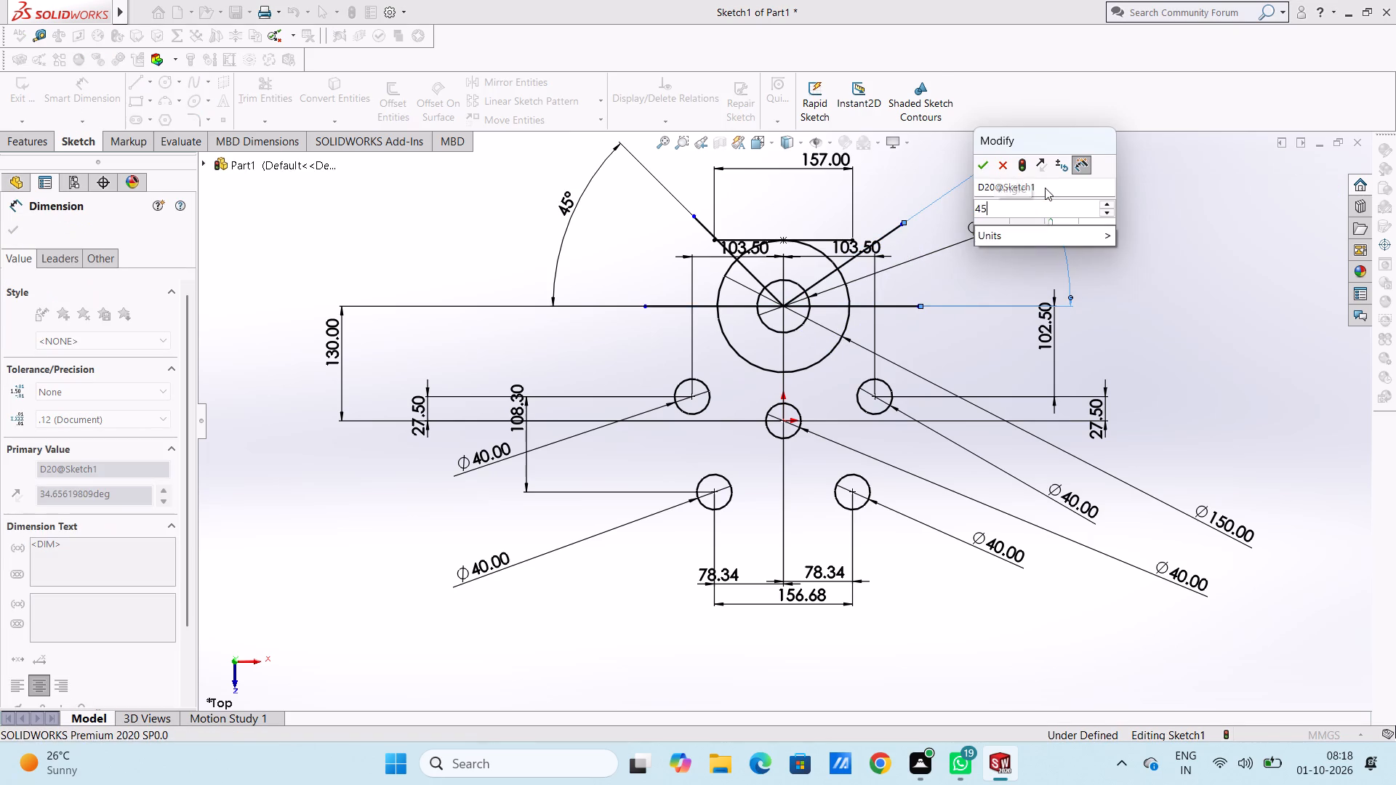
key(Return)
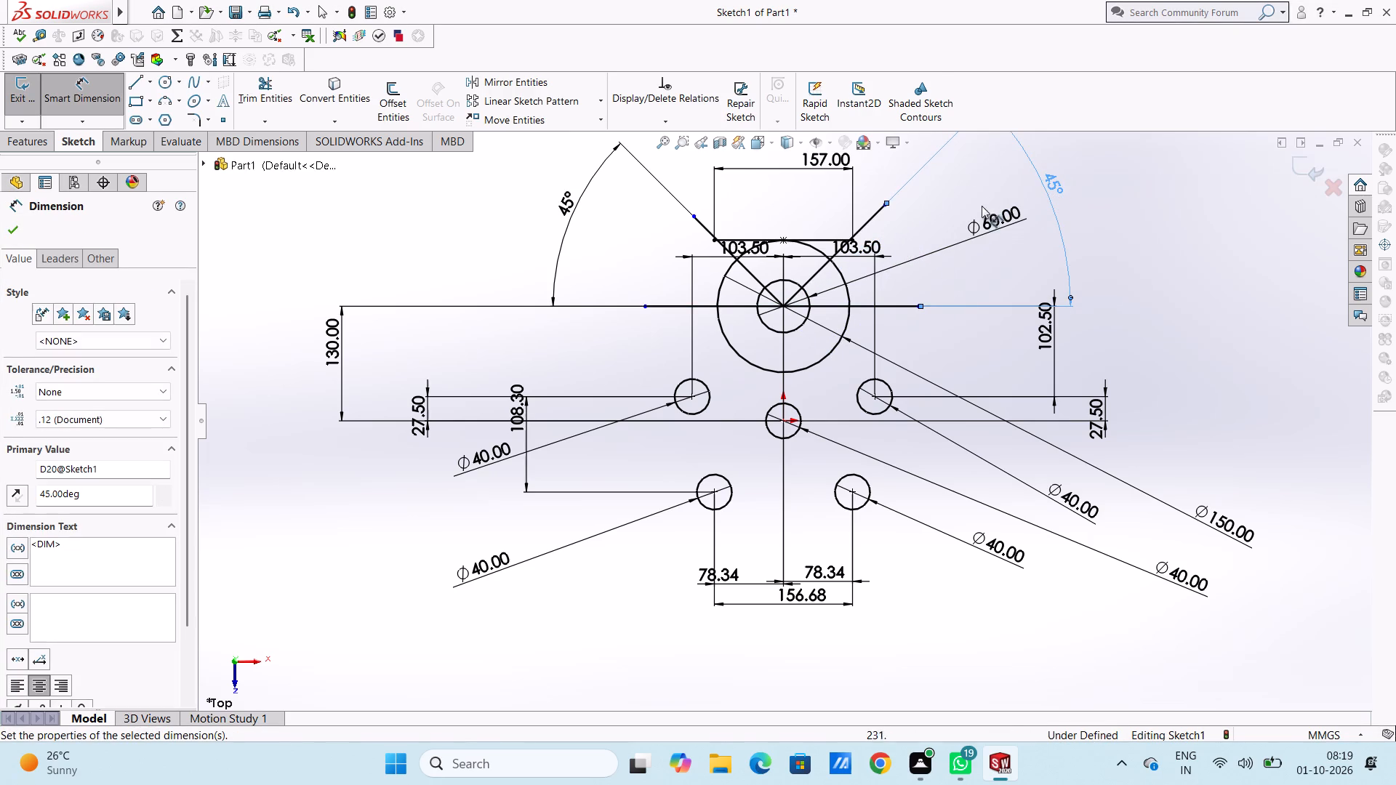
click(959, 213)
Sketch a circle of 20 mm radius centered on the upper-left inclined line, directly above the left end of the 157 mm line.
scroll(806, 283, down, 5)
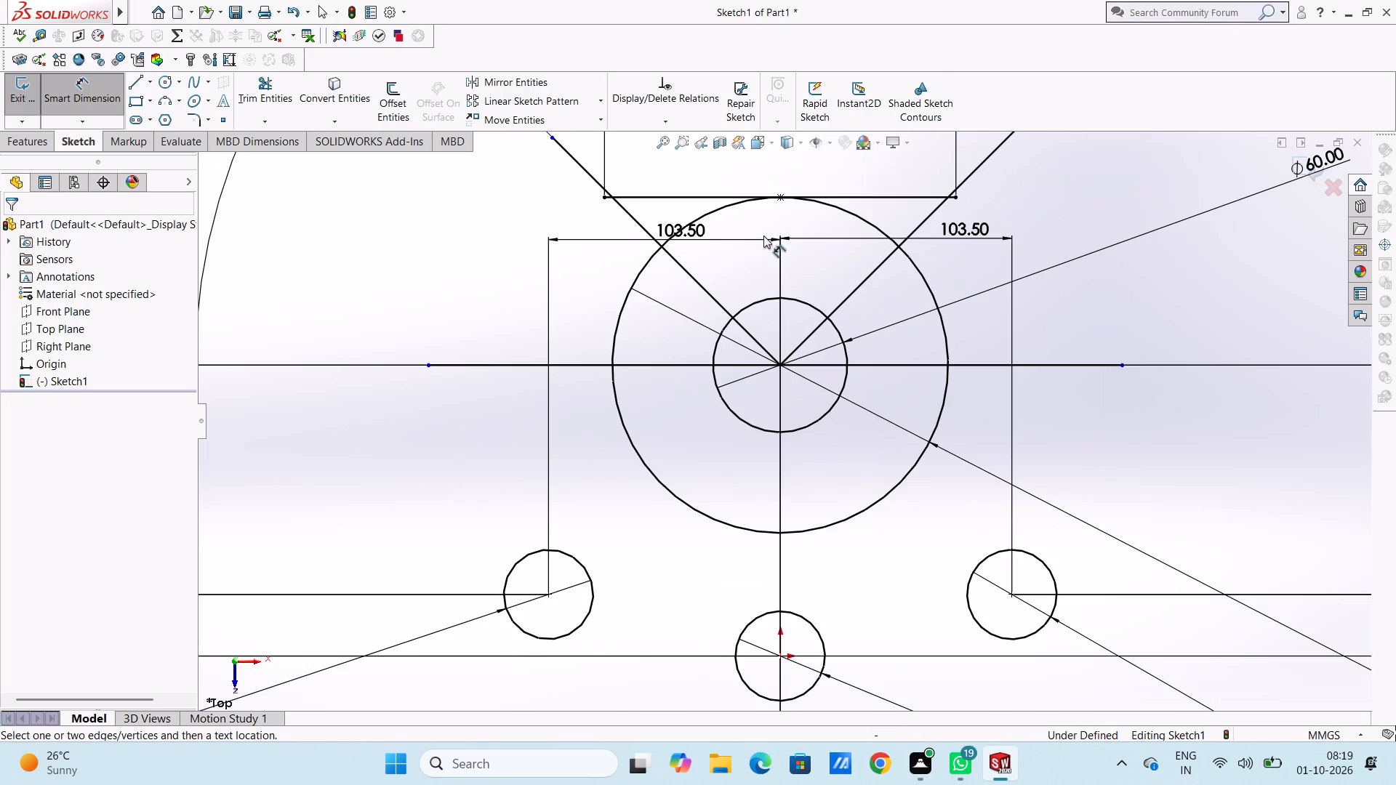
scroll(747, 206, down, 3)
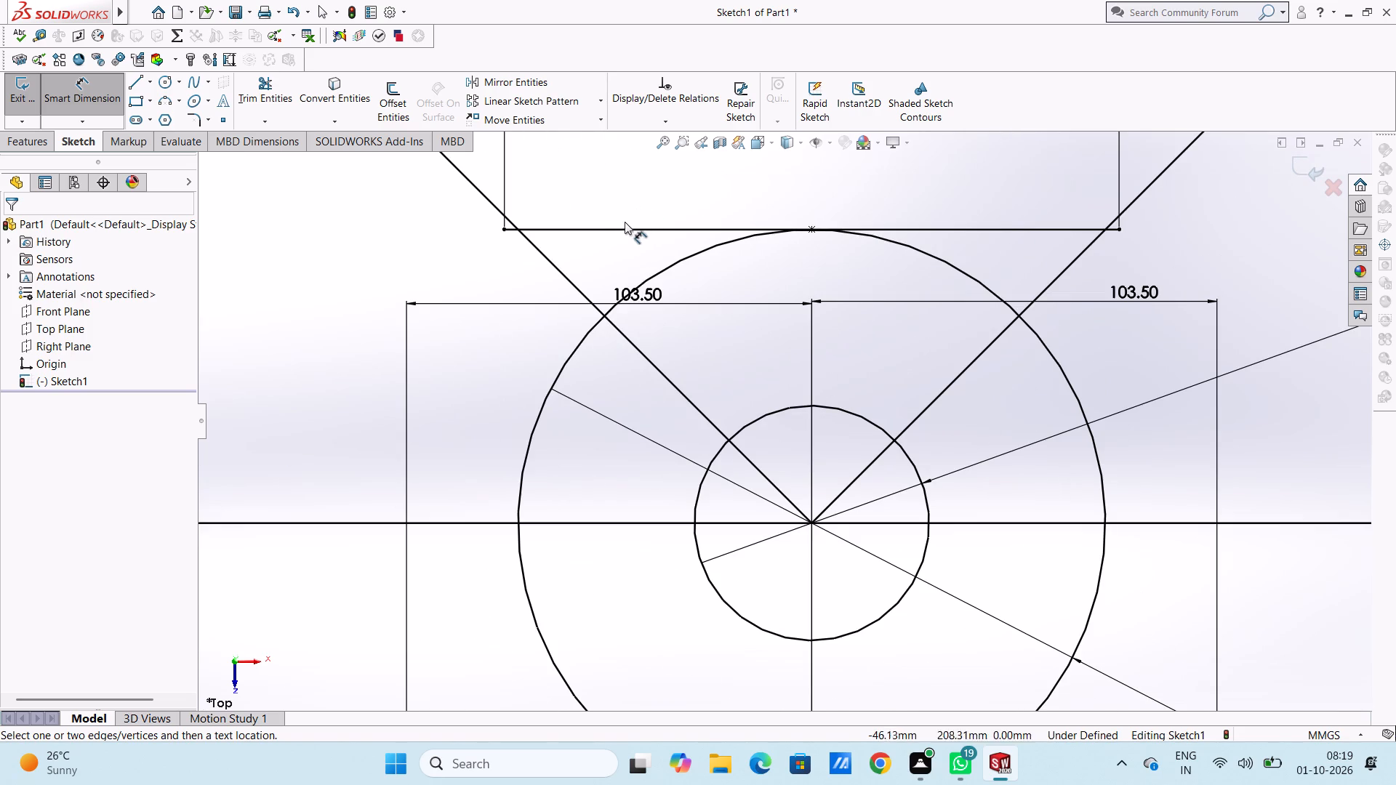
scroll(612, 230, down, 3)
scroll(612, 230, up, 4)
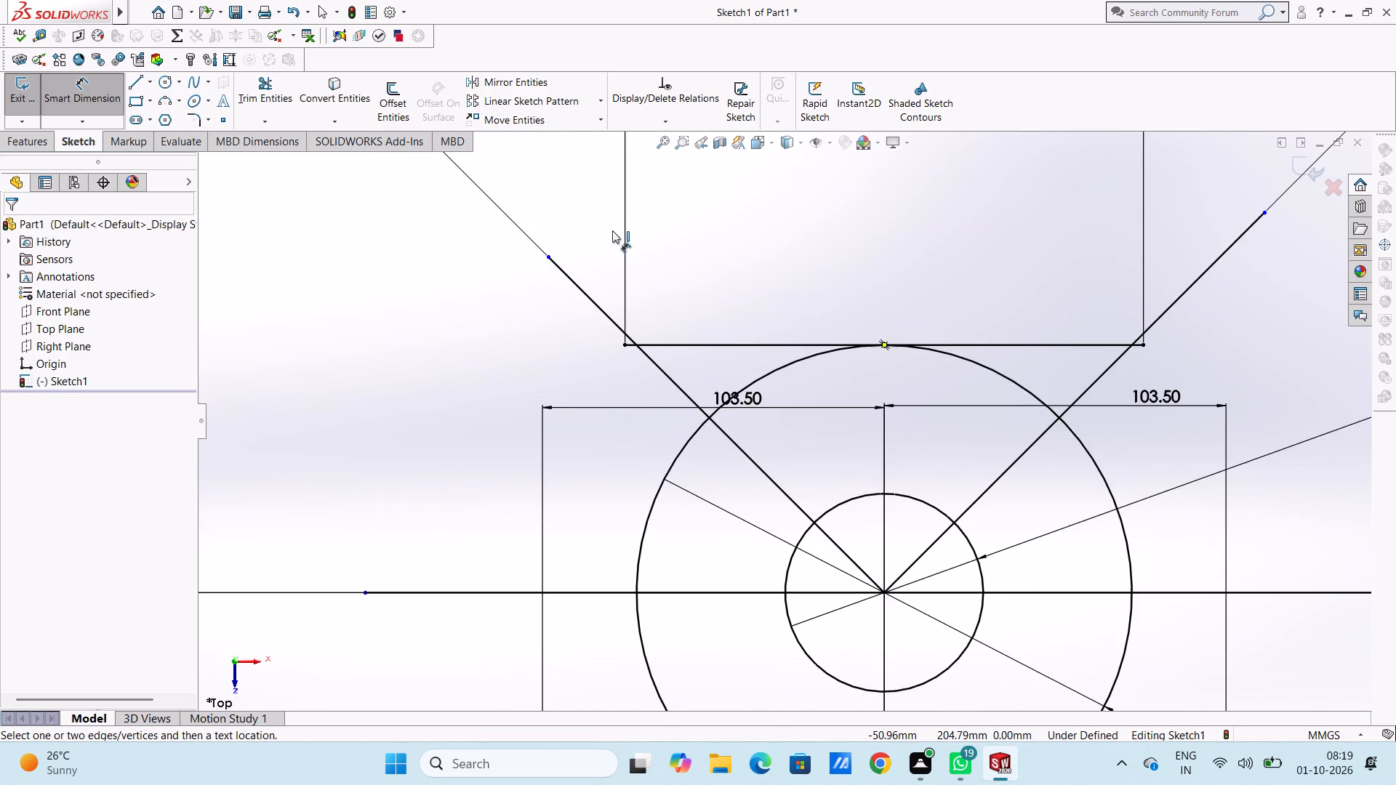
scroll(612, 230, up, 2)
scroll(721, 380, down, 4)
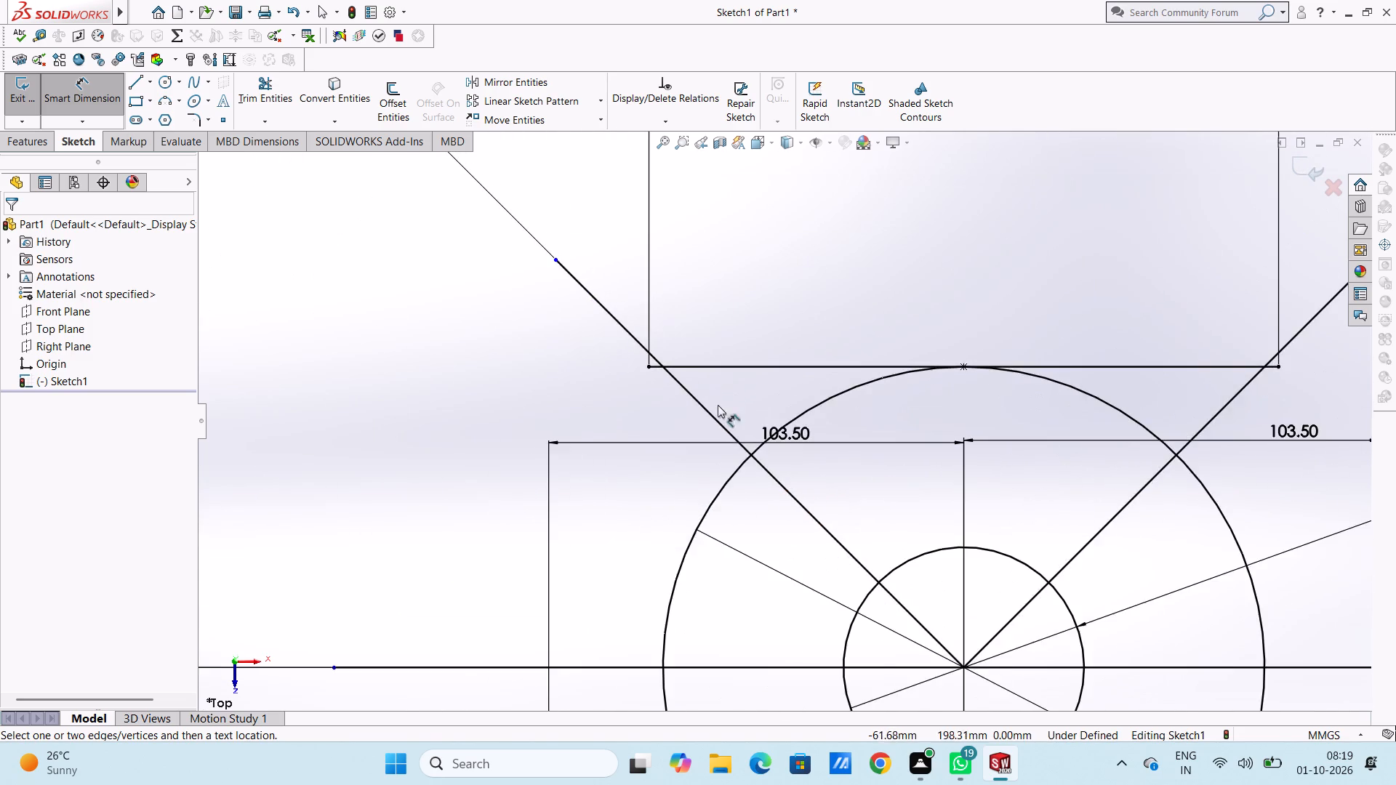
scroll(718, 405, down, 4)
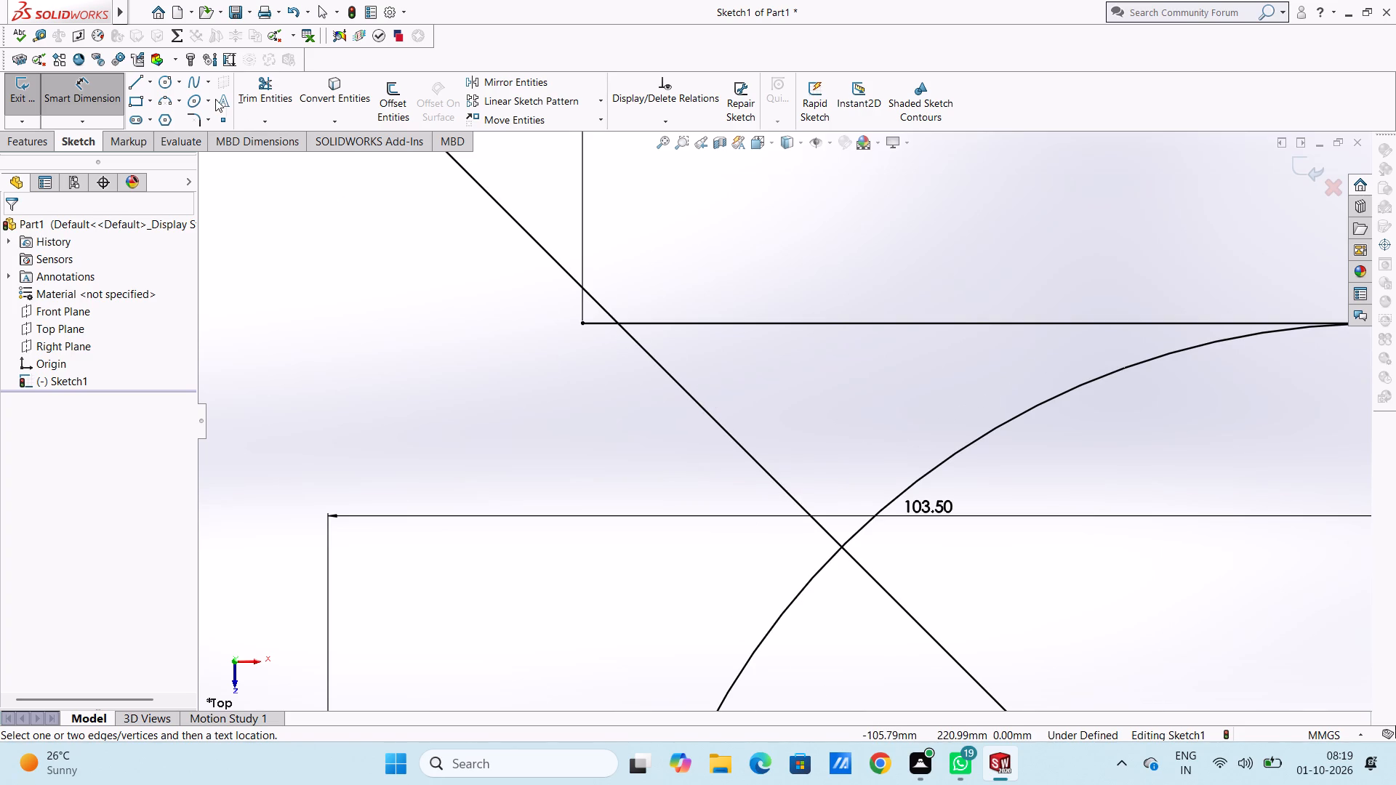
click(169, 86)
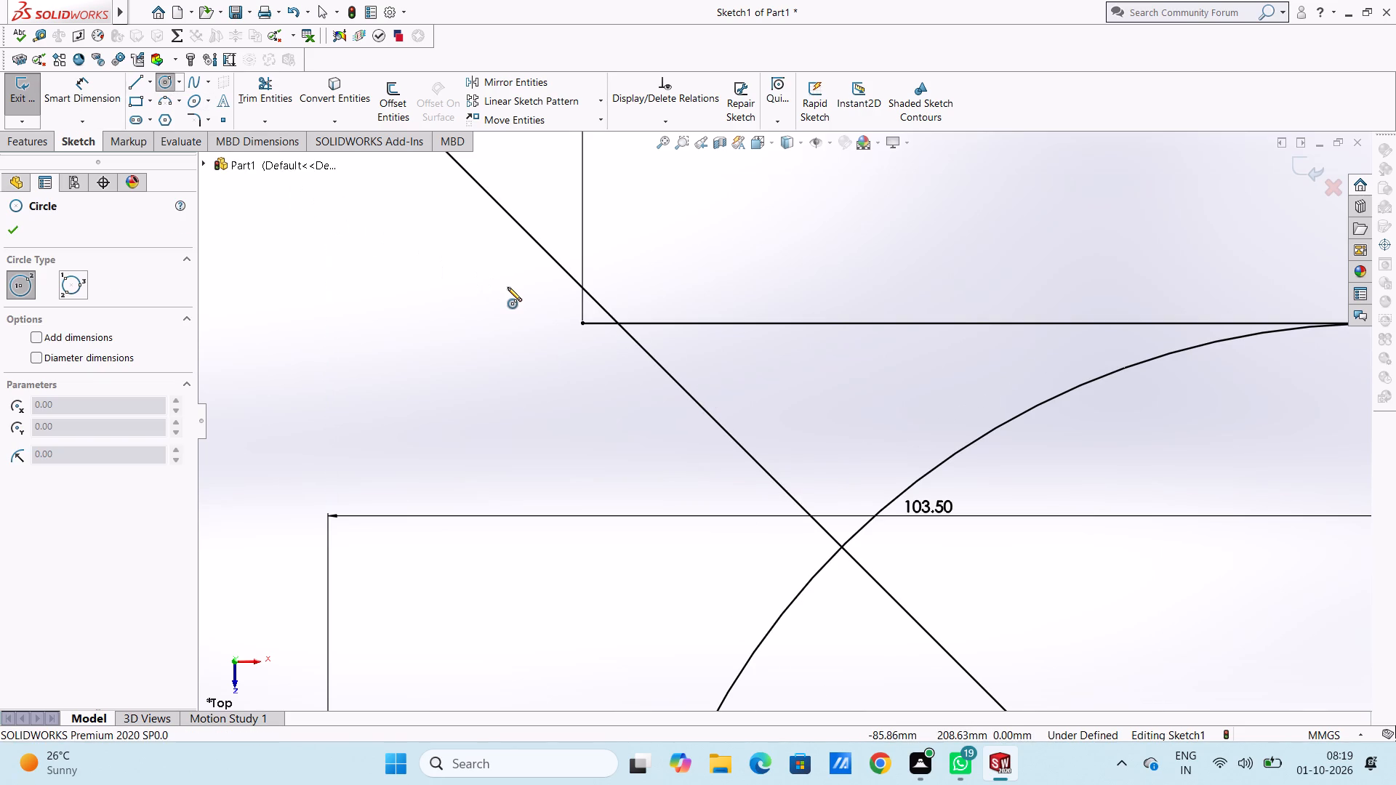
click(582, 288)
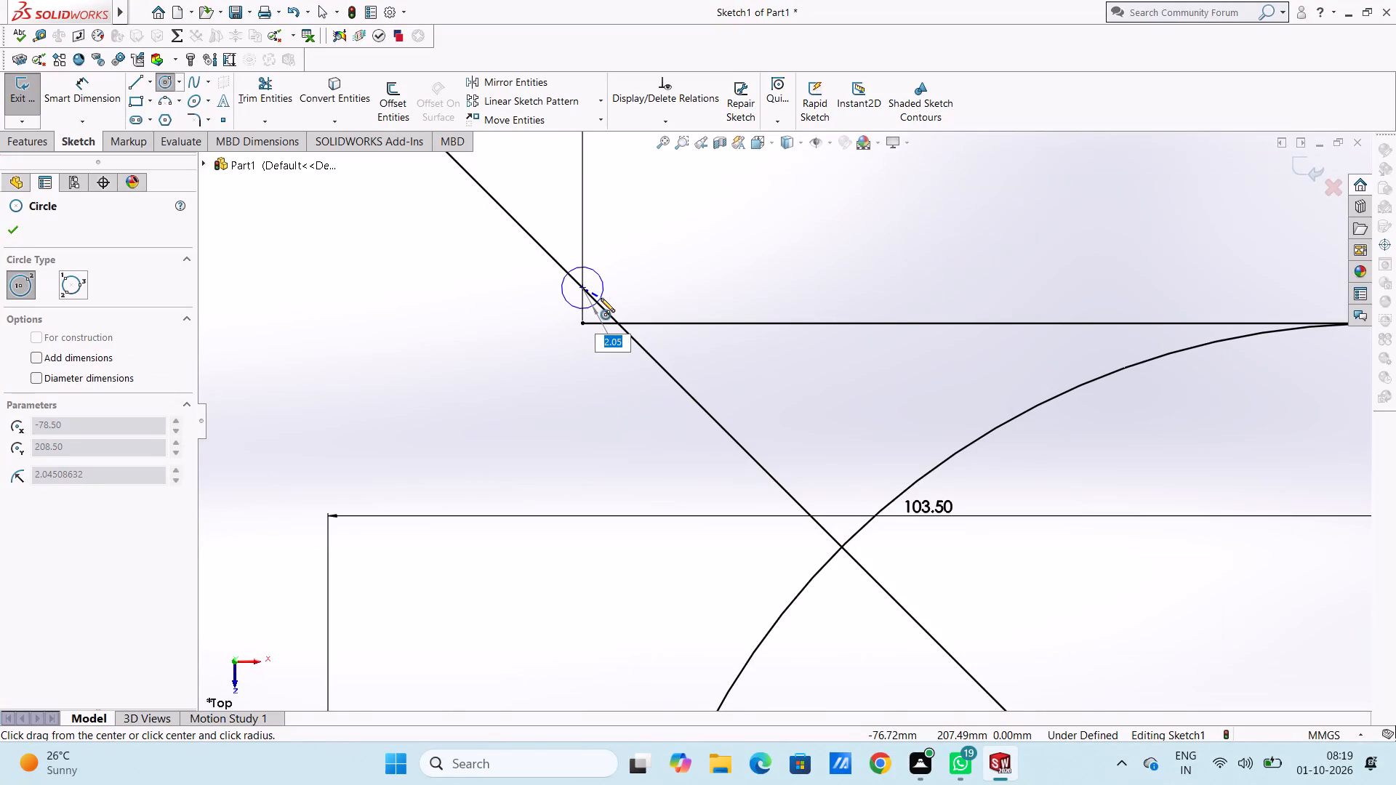
text(20)
key(Return)
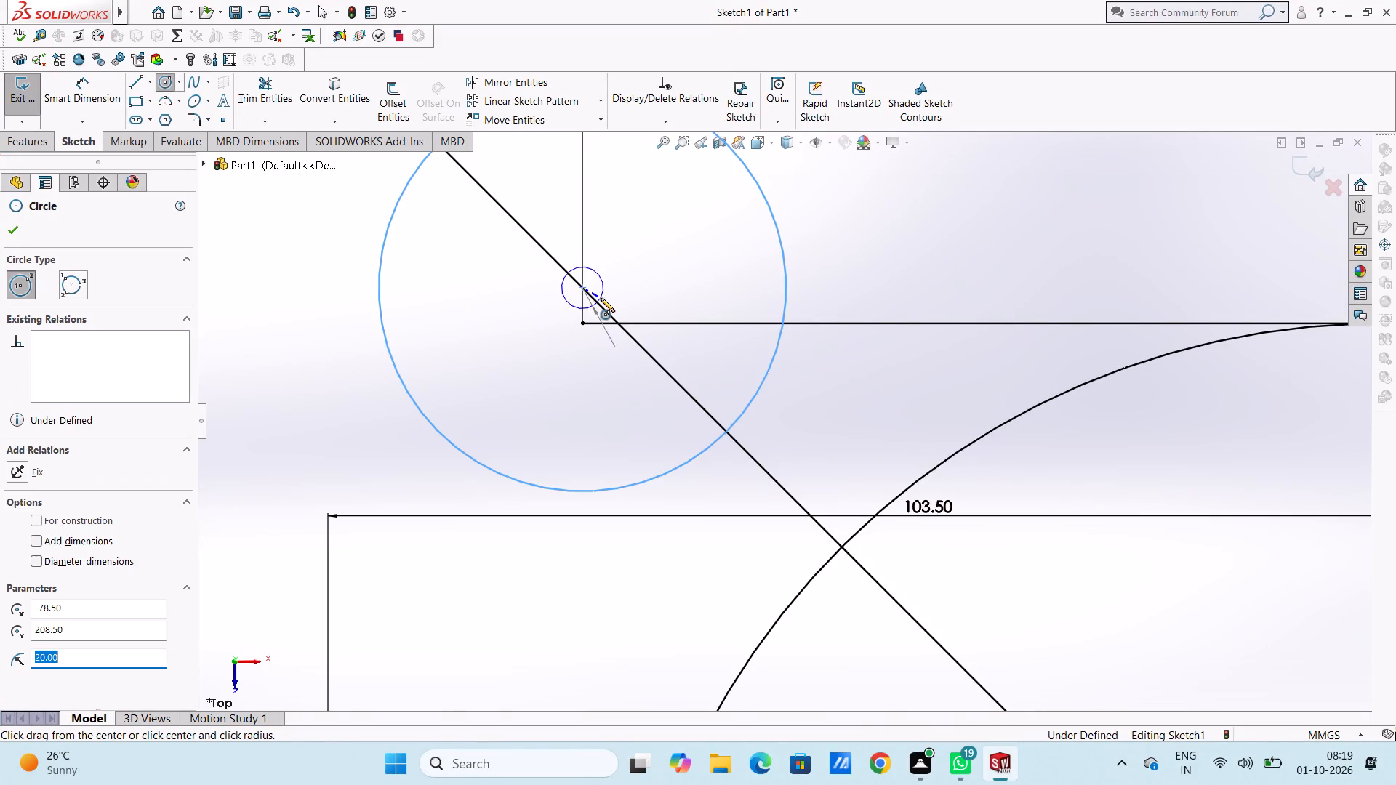
Sketch a matching circle of 20 mm radius centered on the upper-right inclined line, directly above the right end of the 157 mm line.
scroll(601, 298, up, 8)
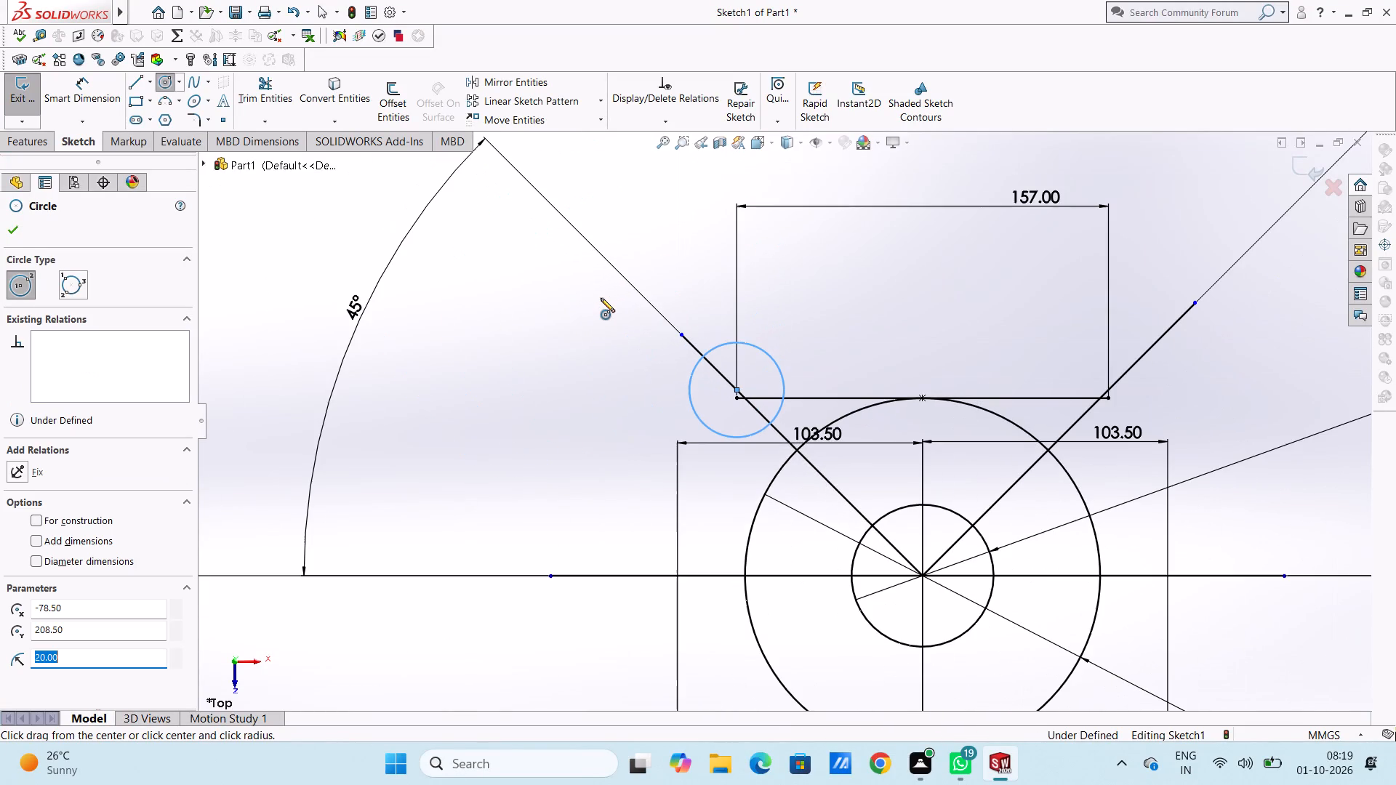
scroll(1117, 390, down, 3)
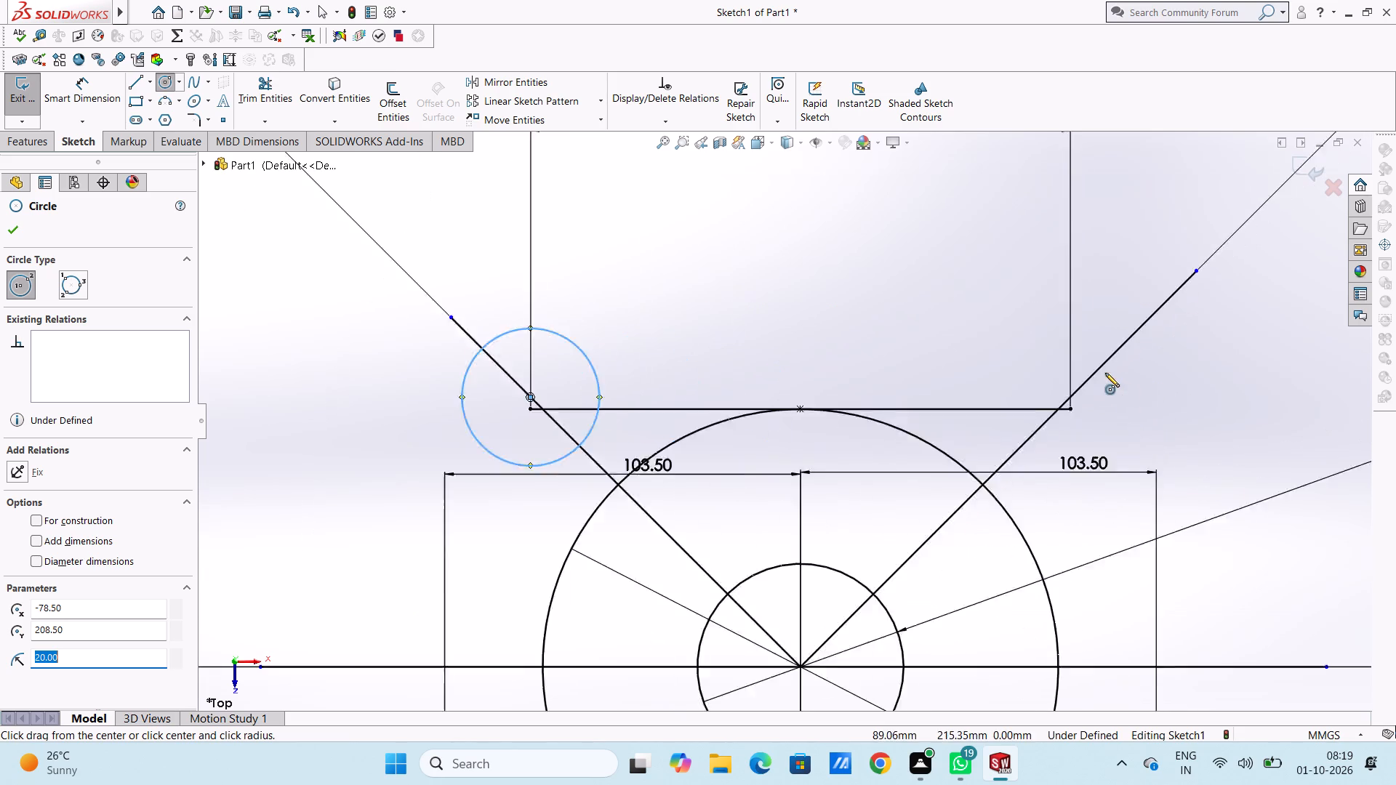
scroll(1105, 373, down, 2)
scroll(974, 428, down, 6)
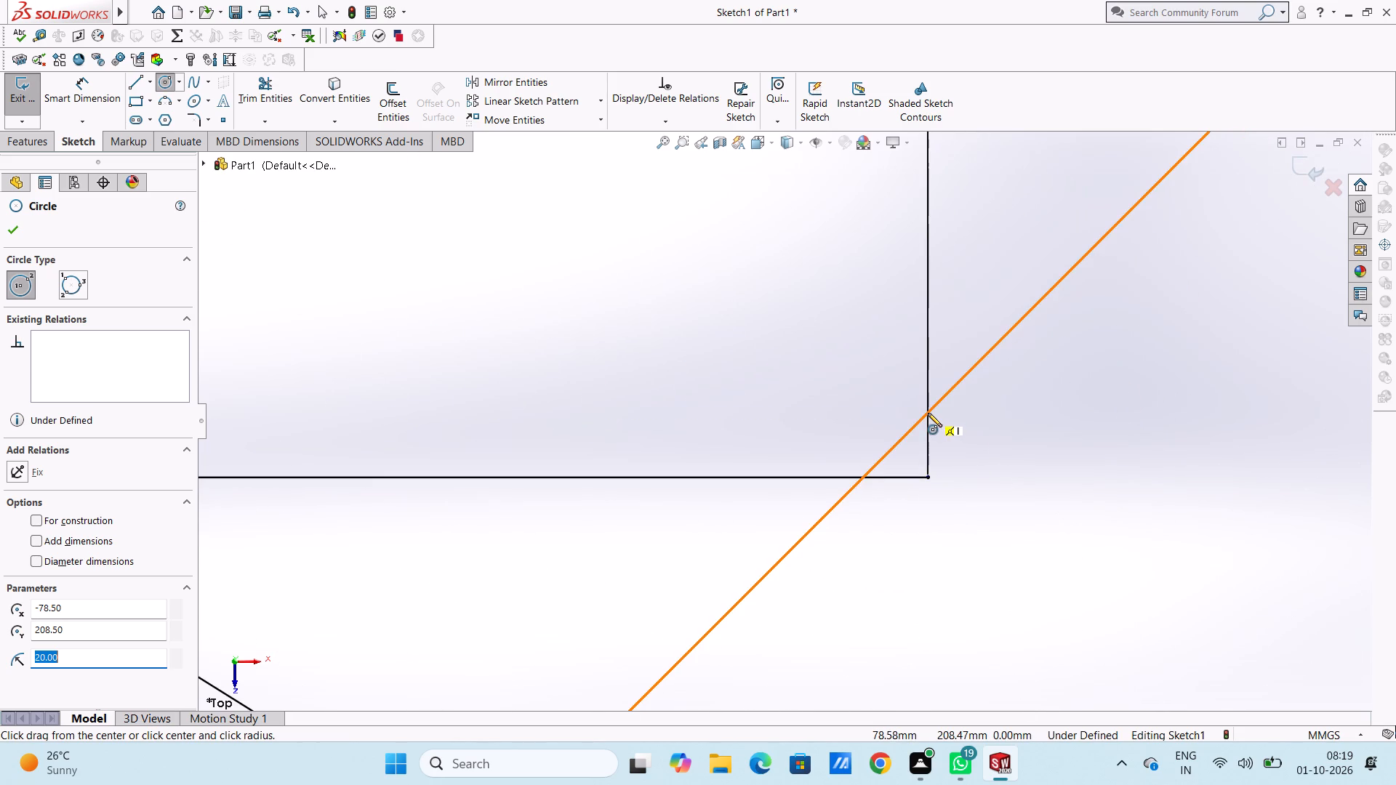
click(928, 412)
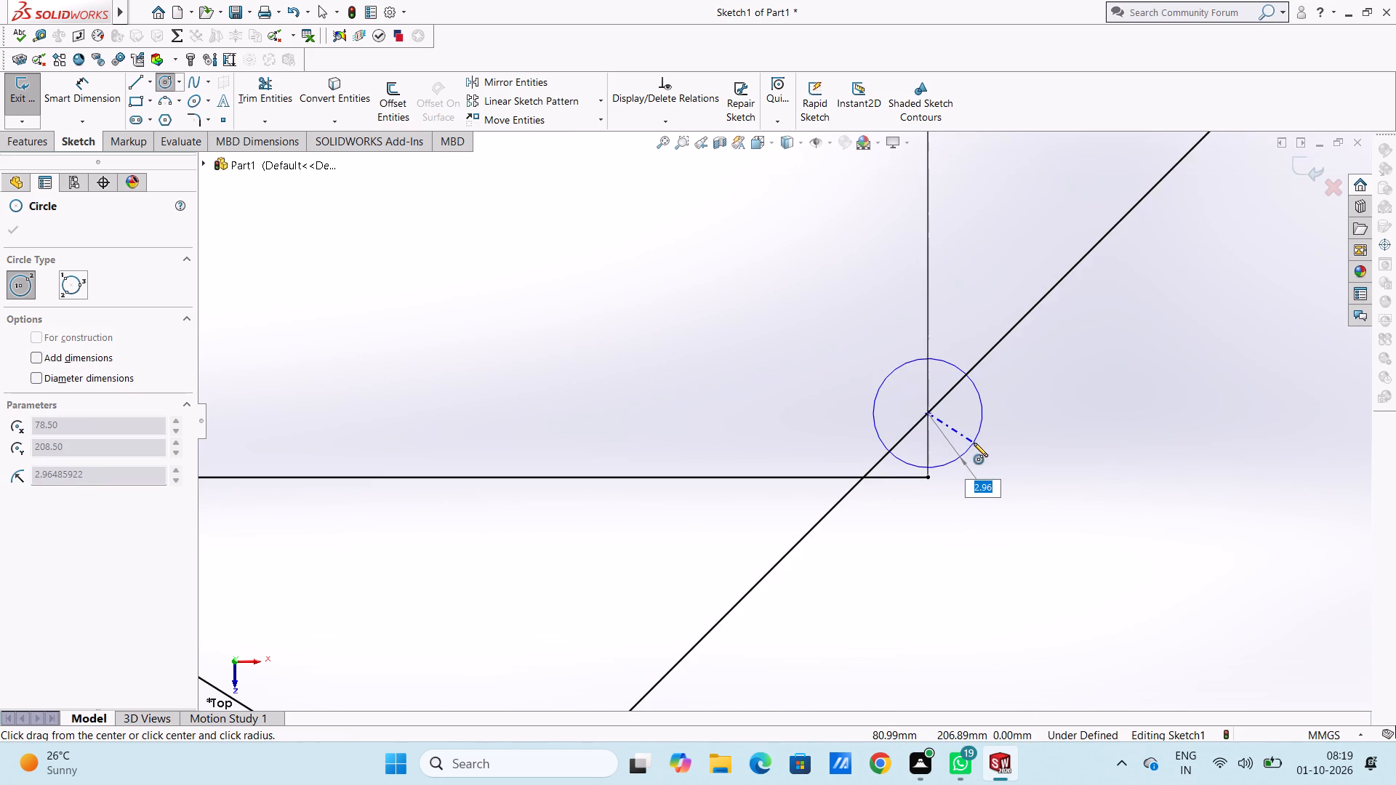
text(20)
key(Return)
Sketch a concentric inner circle of 7 mm radius inside the upper-left 20 mm radius circle.
scroll(974, 443, up, 8)
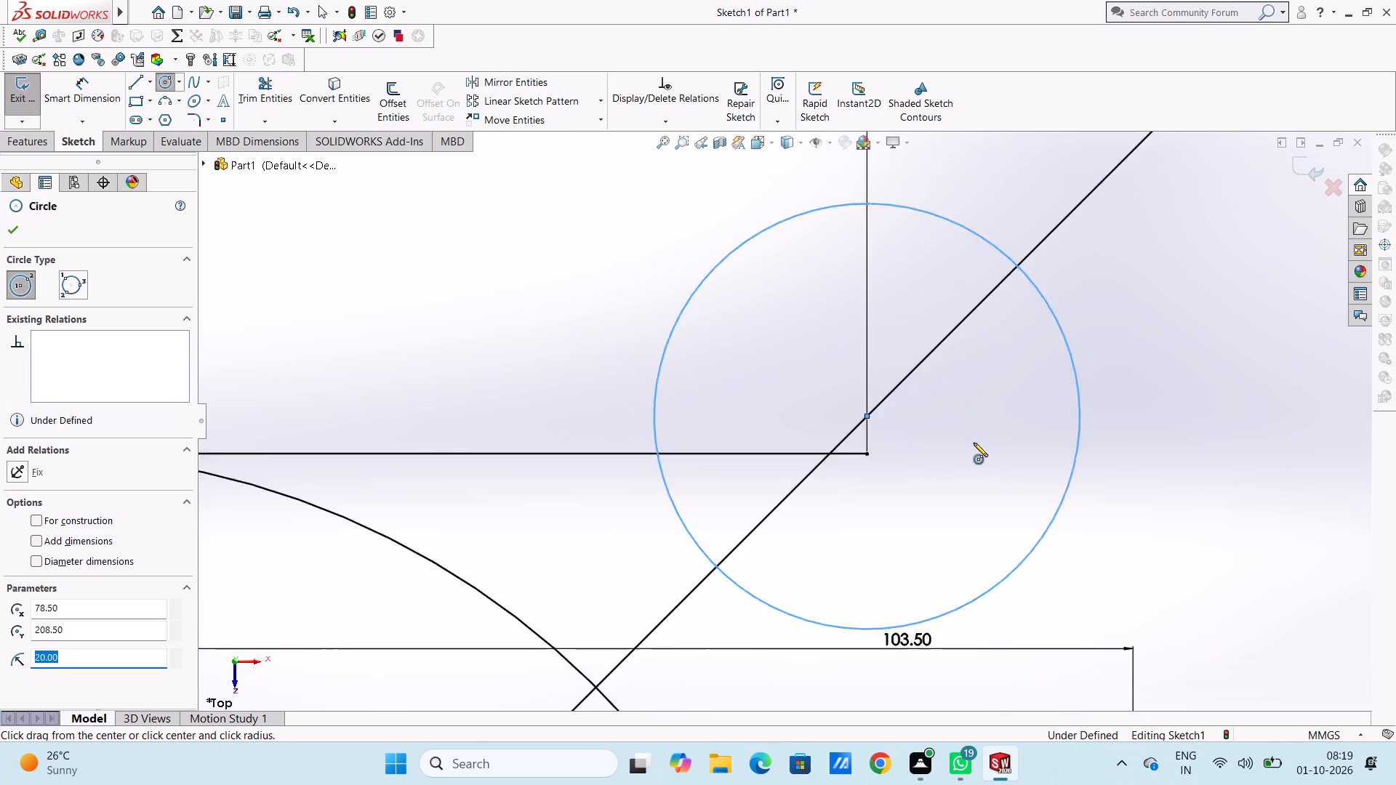
scroll(974, 443, up, 16)
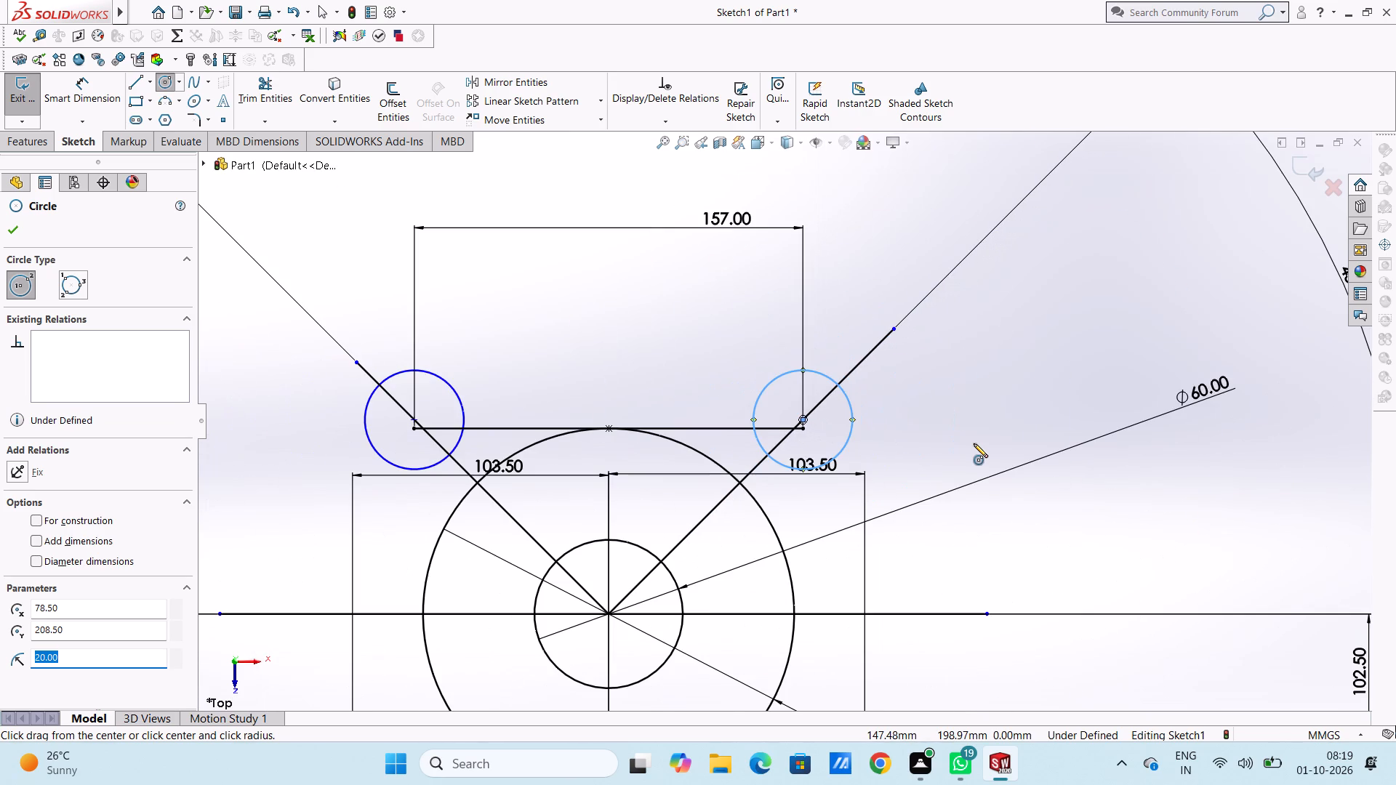
scroll(974, 443, up, 2)
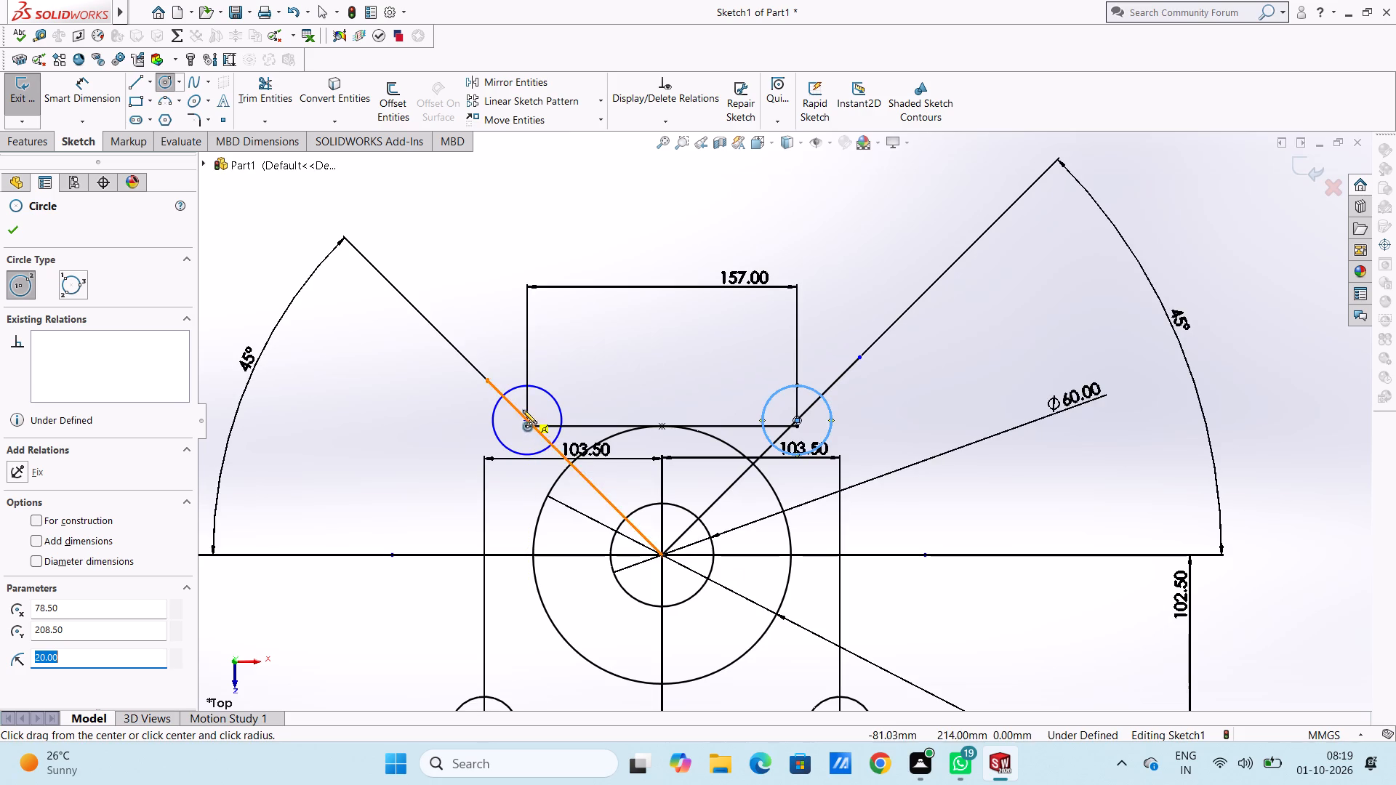
scroll(524, 411, down, 6)
scroll(617, 428, down, 4)
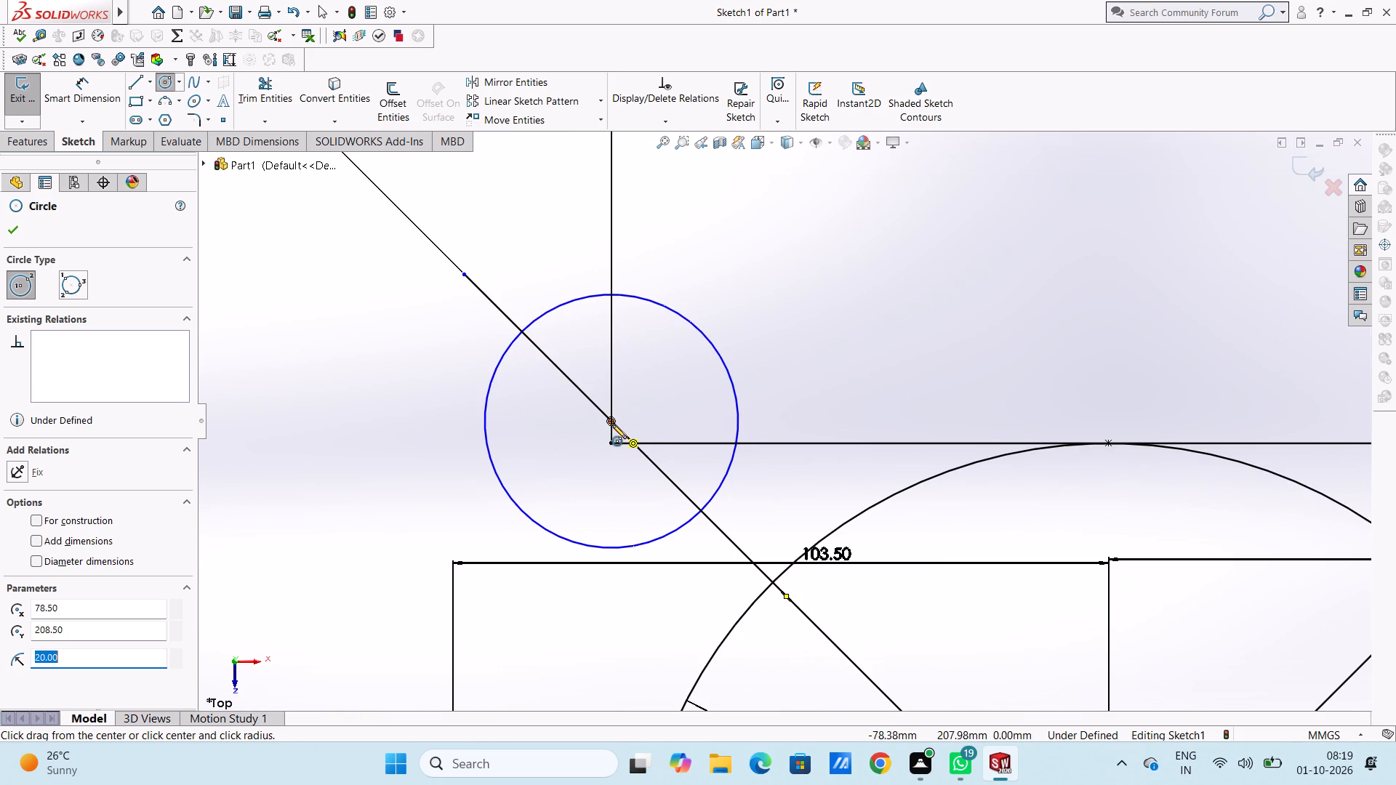
click(611, 422)
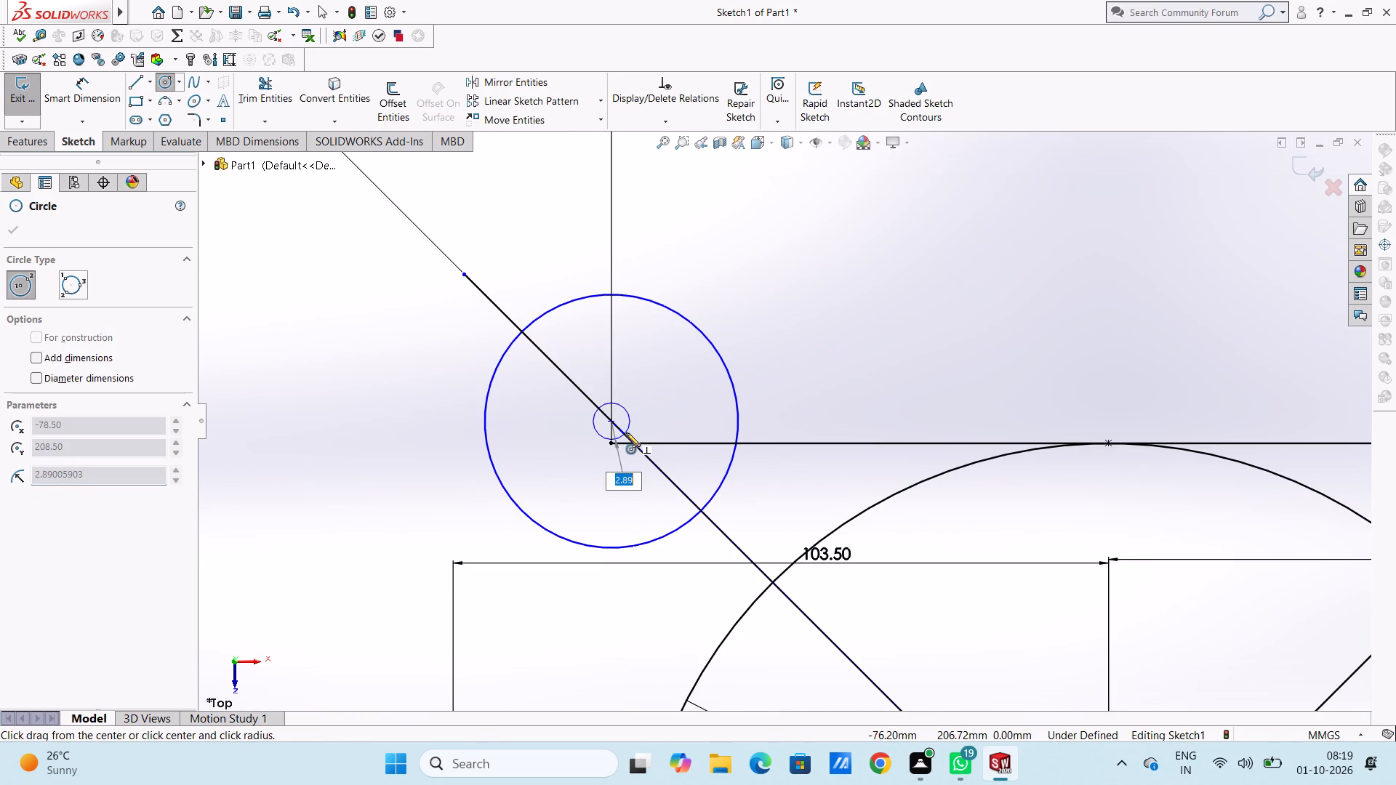
key(7)
key(Return)
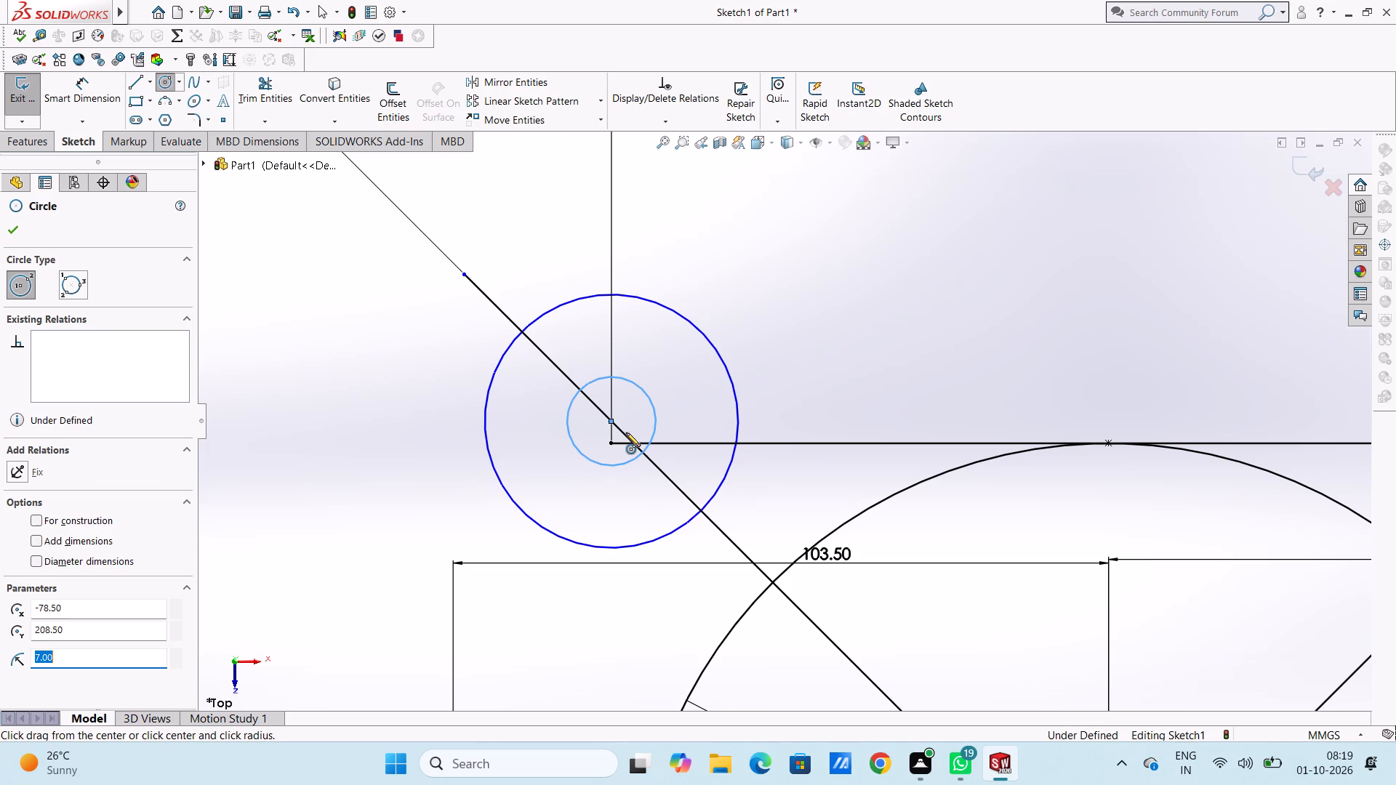
Sketch a concentric inner circle of 7 mm radius inside the upper-right 20 mm radius circle.
scroll(626, 432, up, 15)
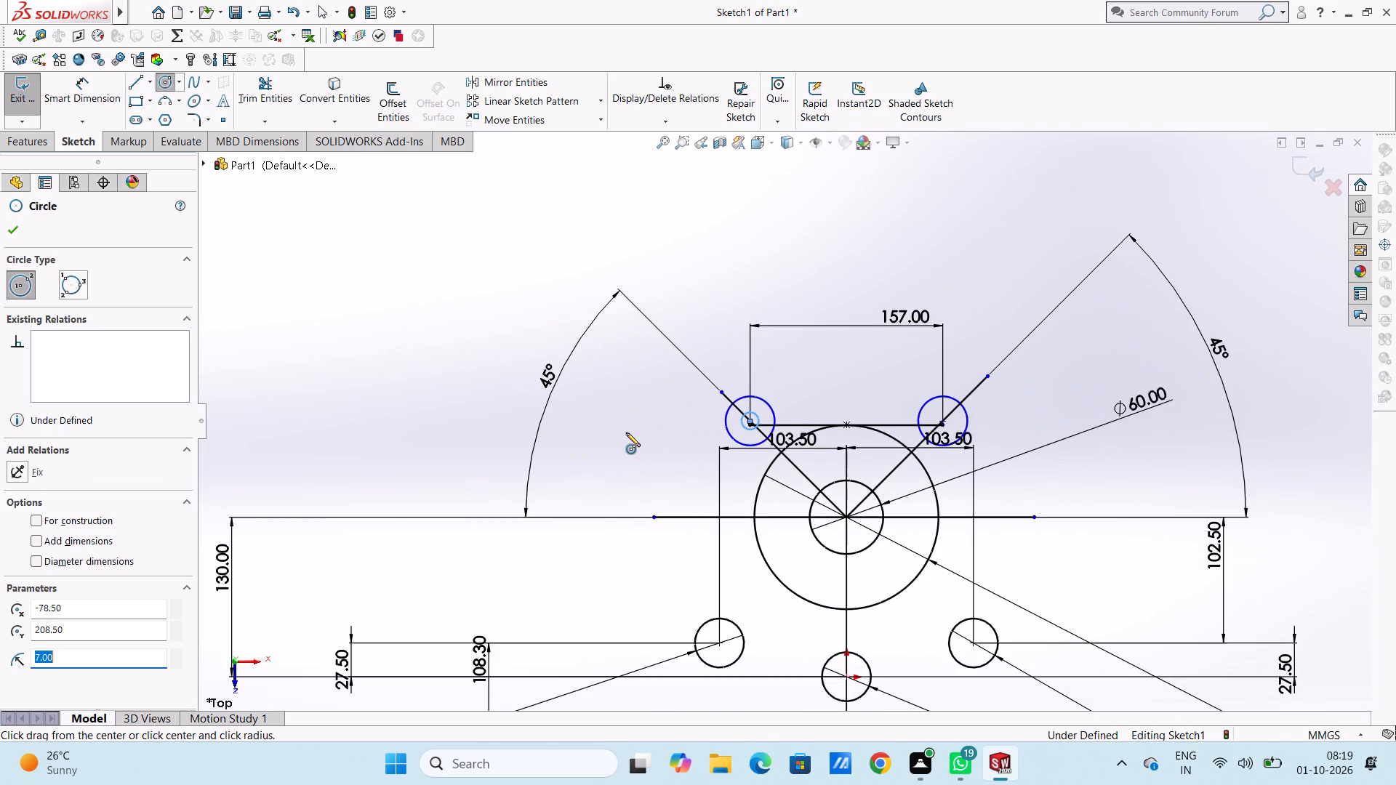
scroll(936, 420, down, 5)
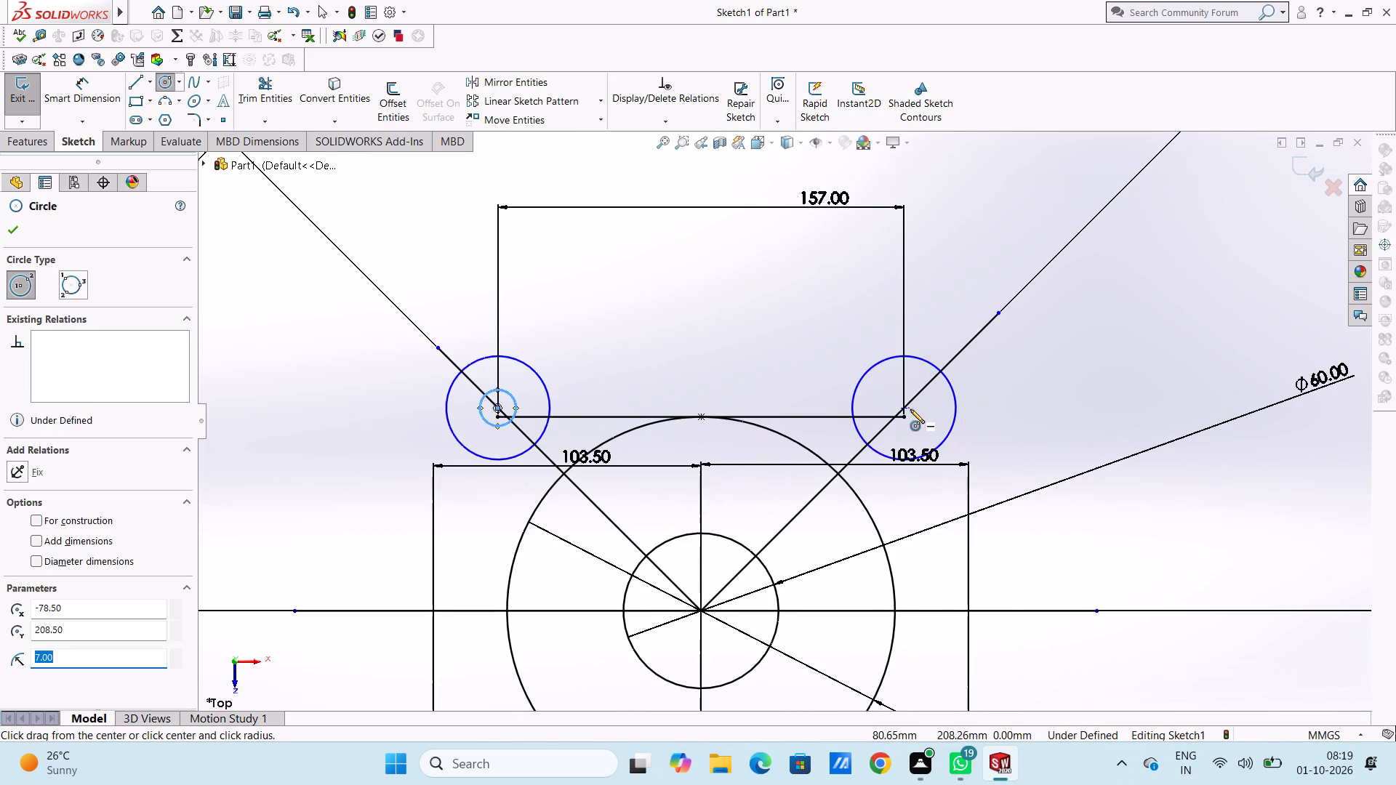
click(904, 406)
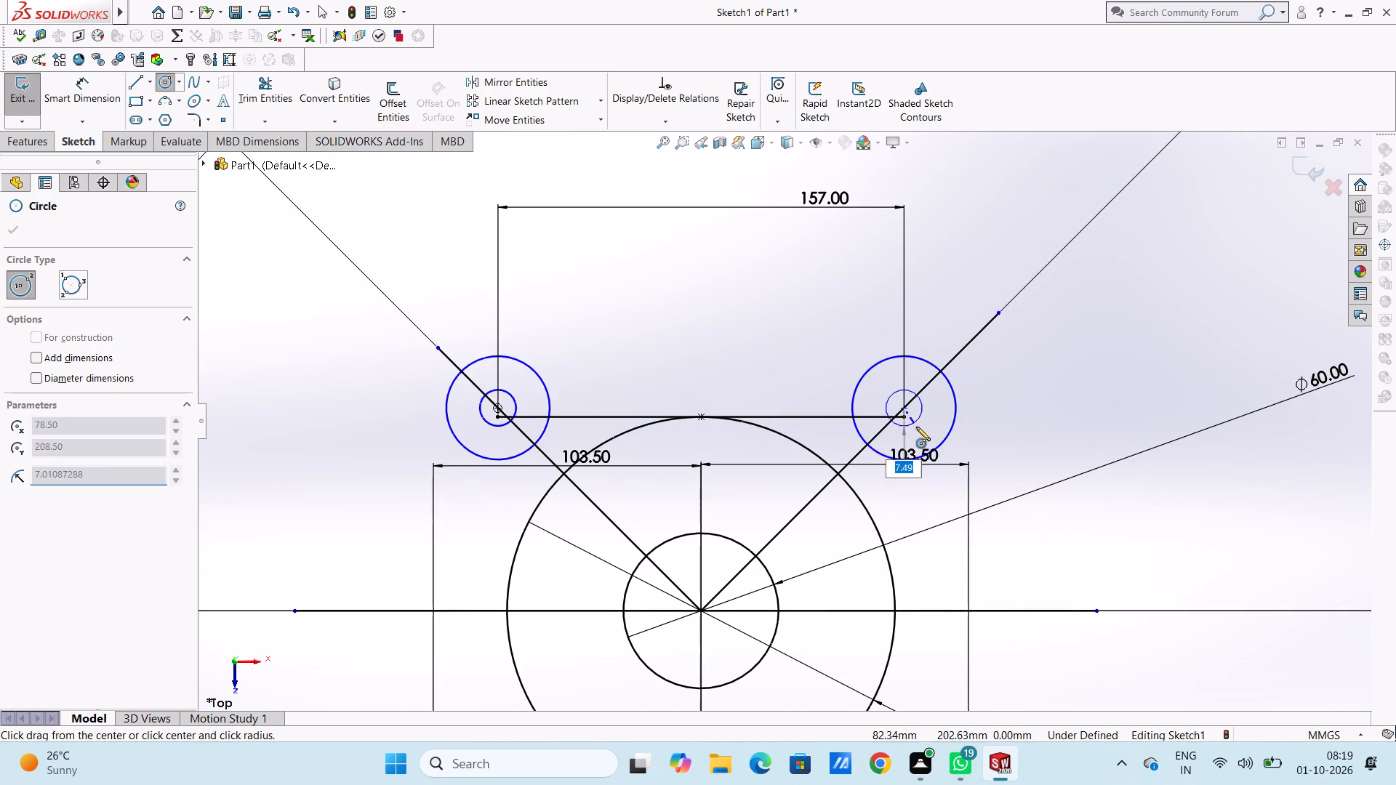
key(7)
key(Return)
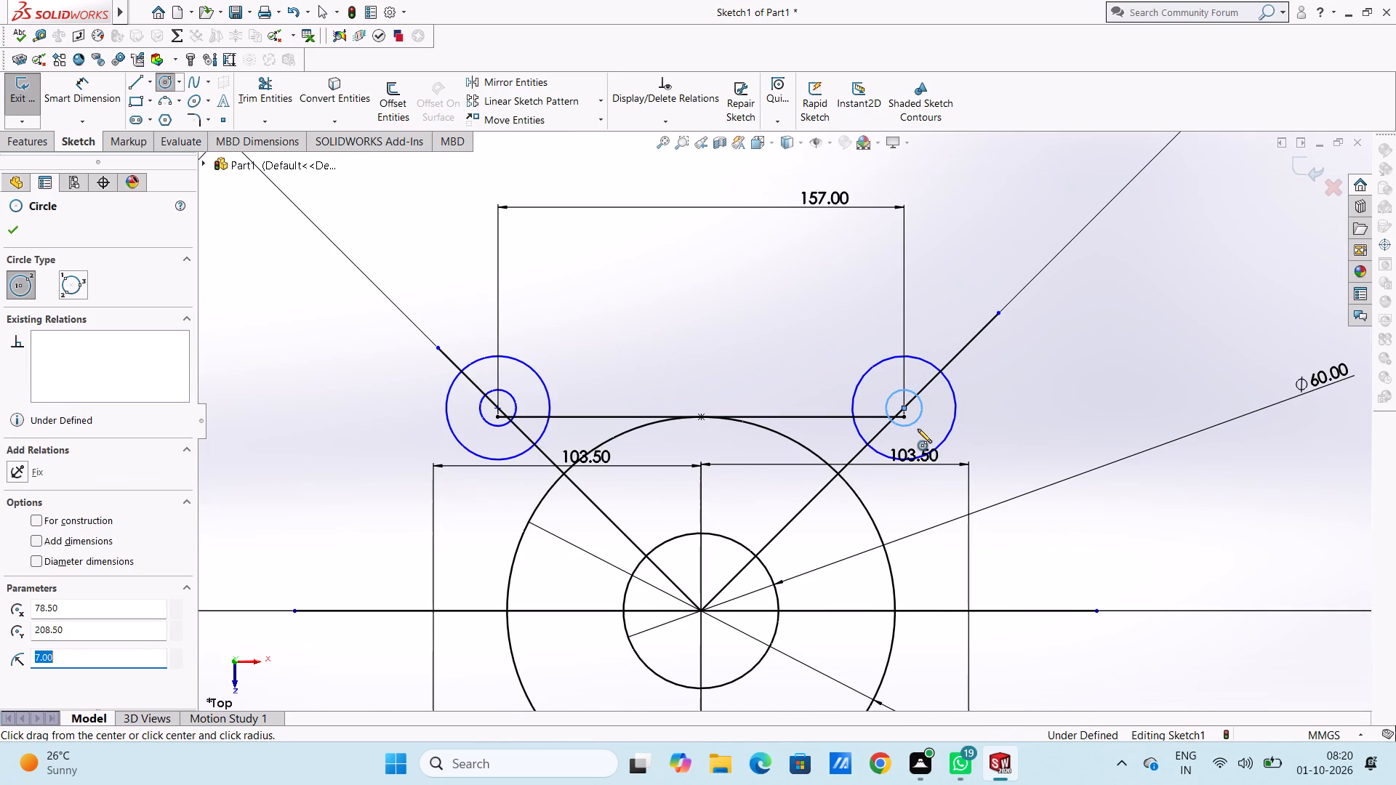
key(Escape)
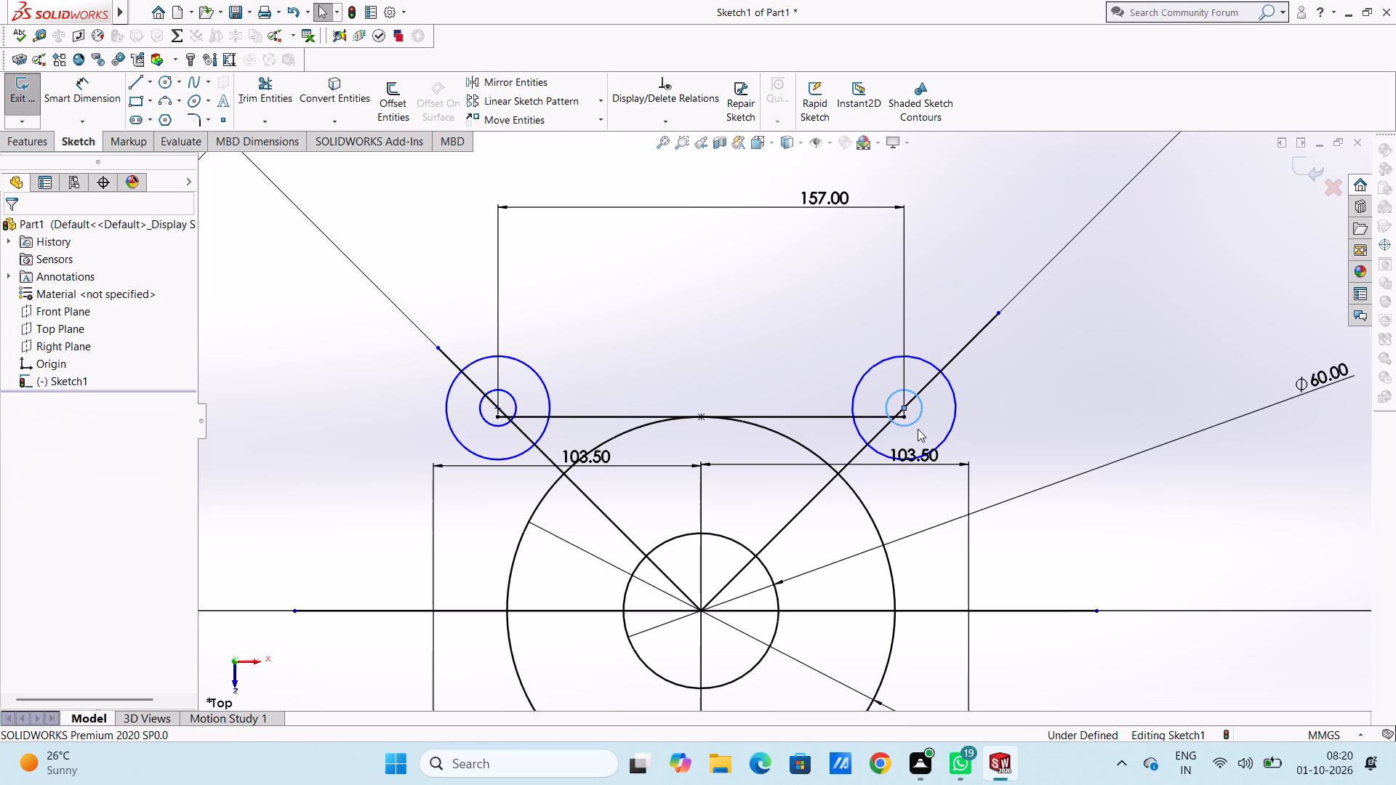
Dimension the diameters of the two 20 mm radius circles on the upper-left and upper-right inclined lines.
scroll(918, 429, up, 4)
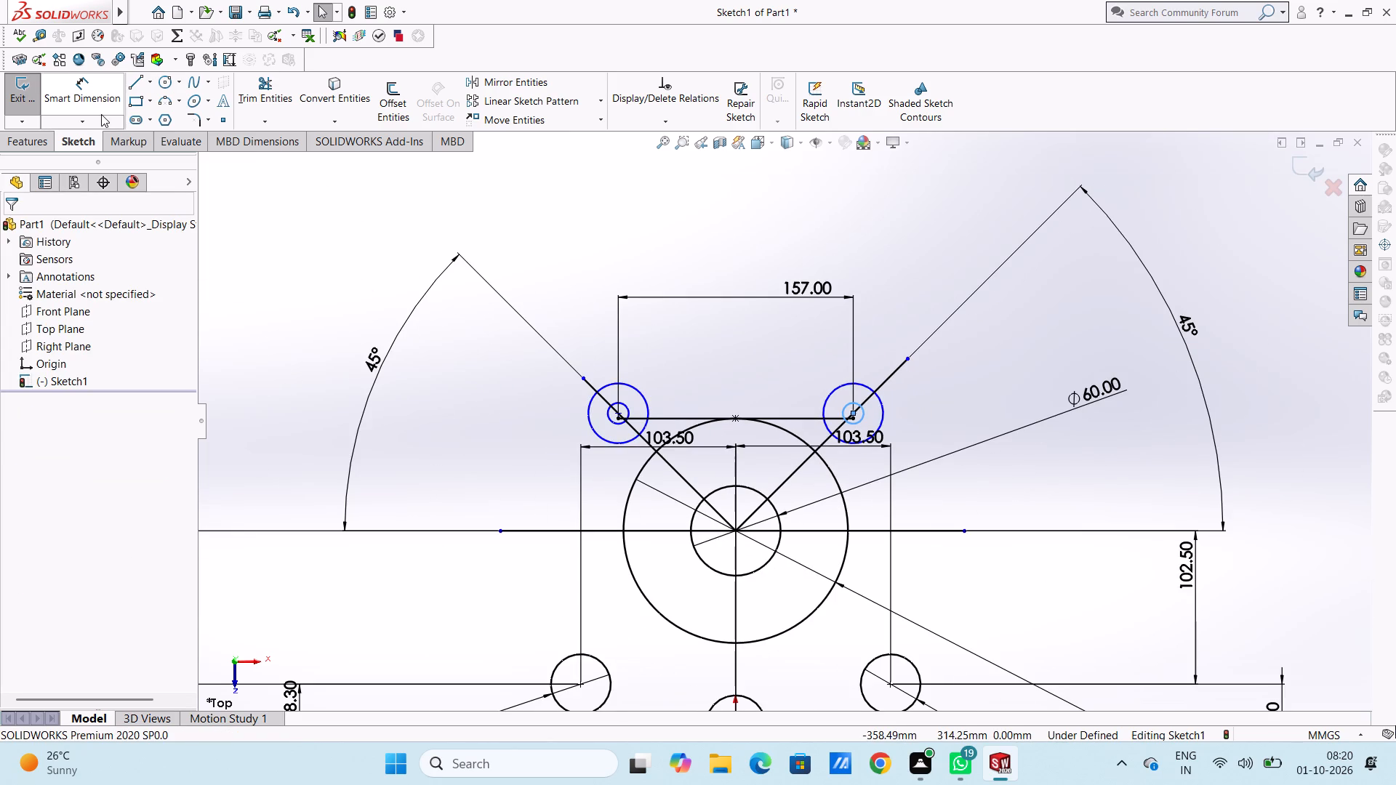
click(97, 104)
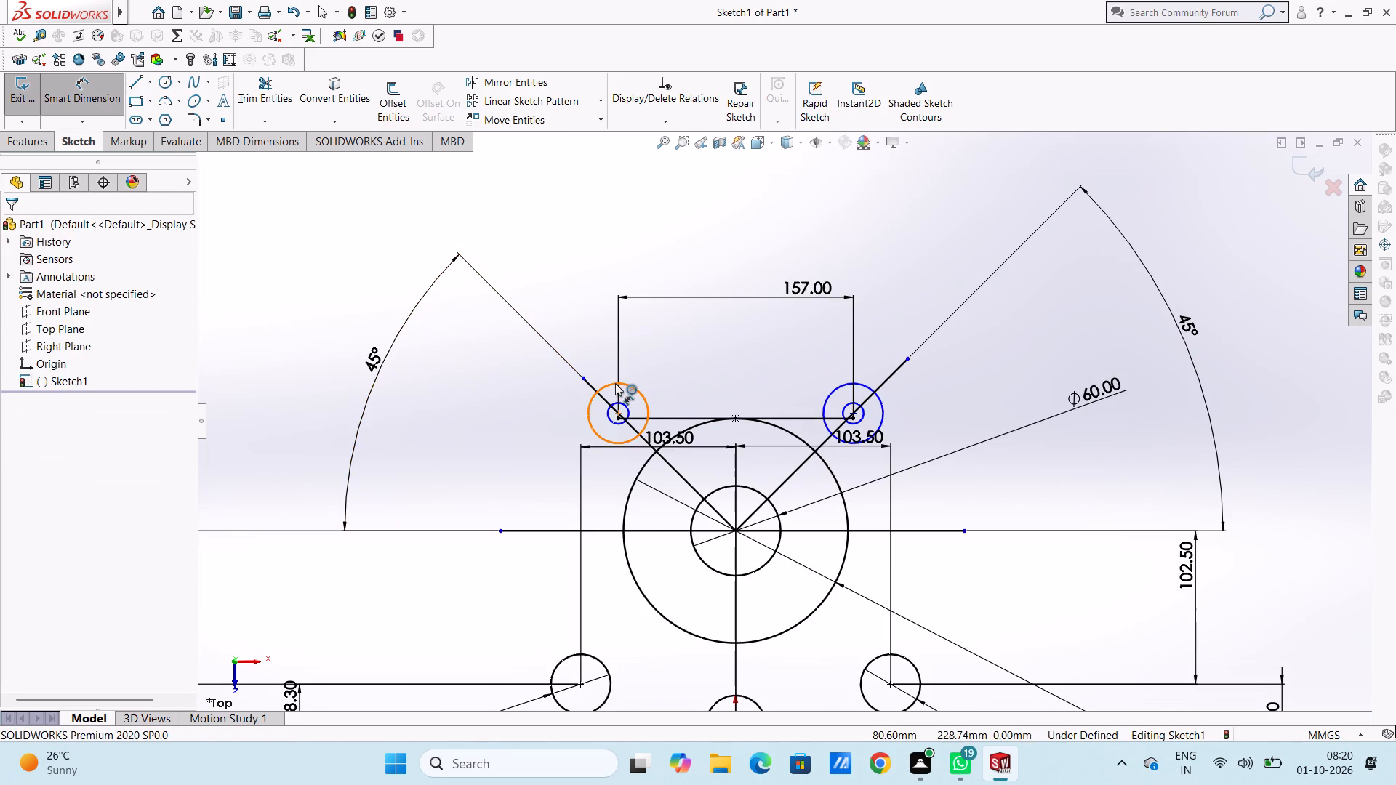
click(615, 383)
click(316, 225)
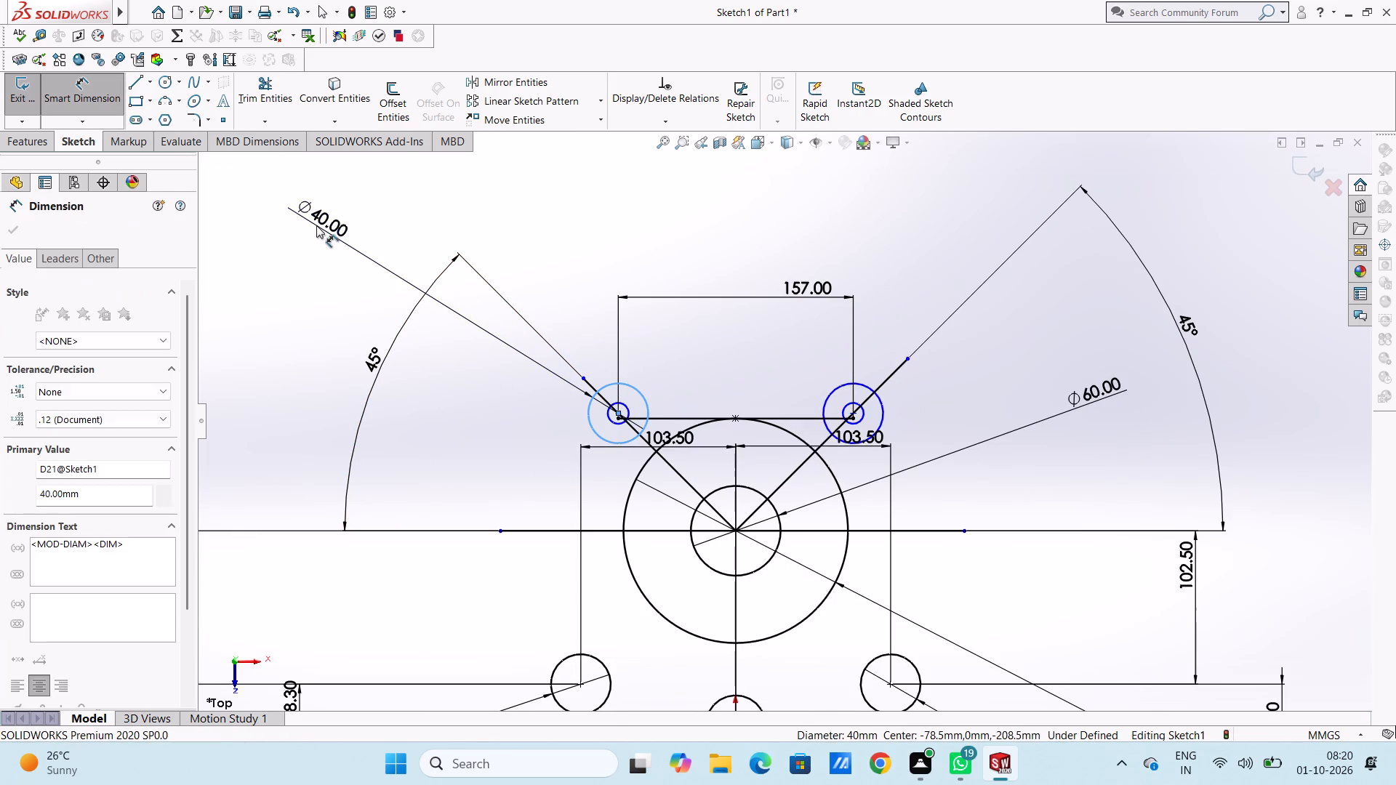
click(258, 206)
click(272, 244)
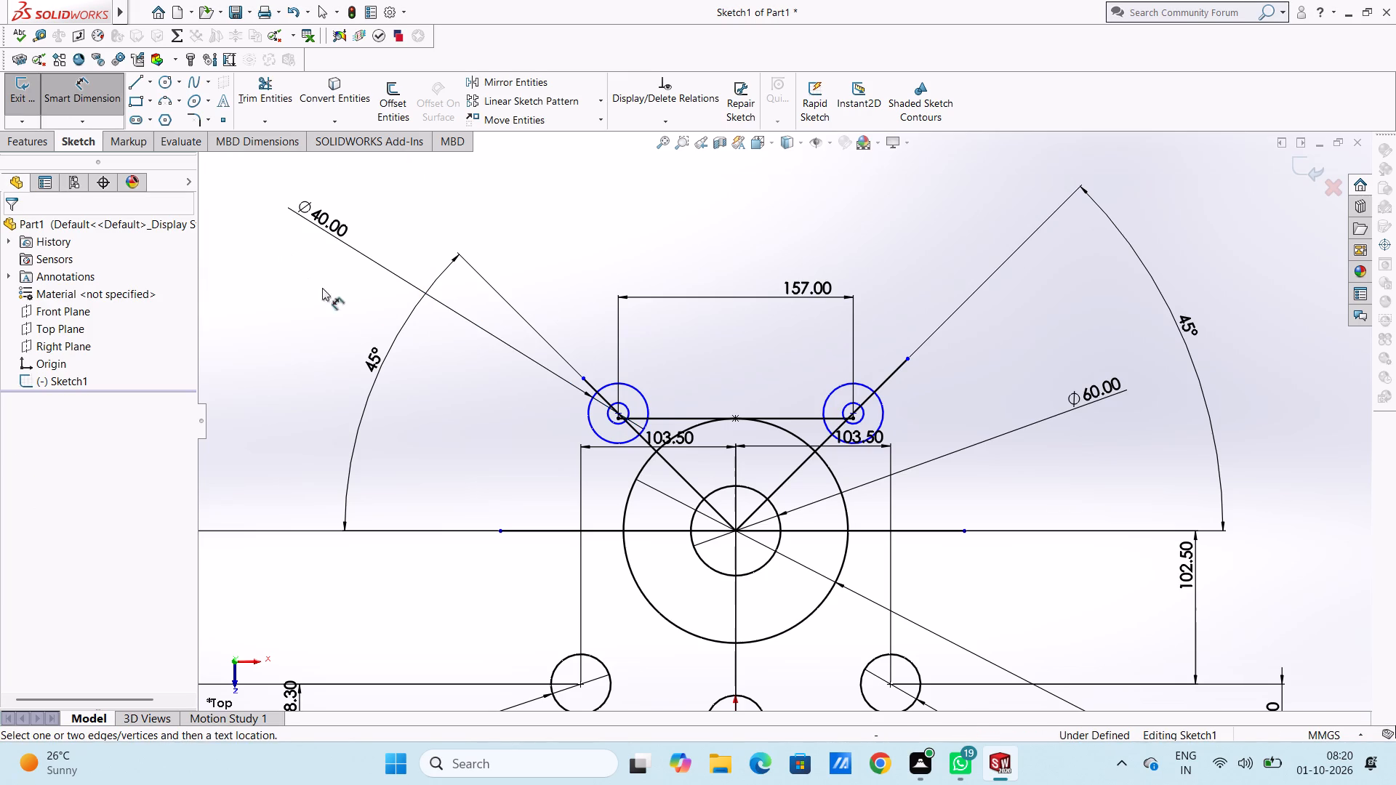
click(845, 388)
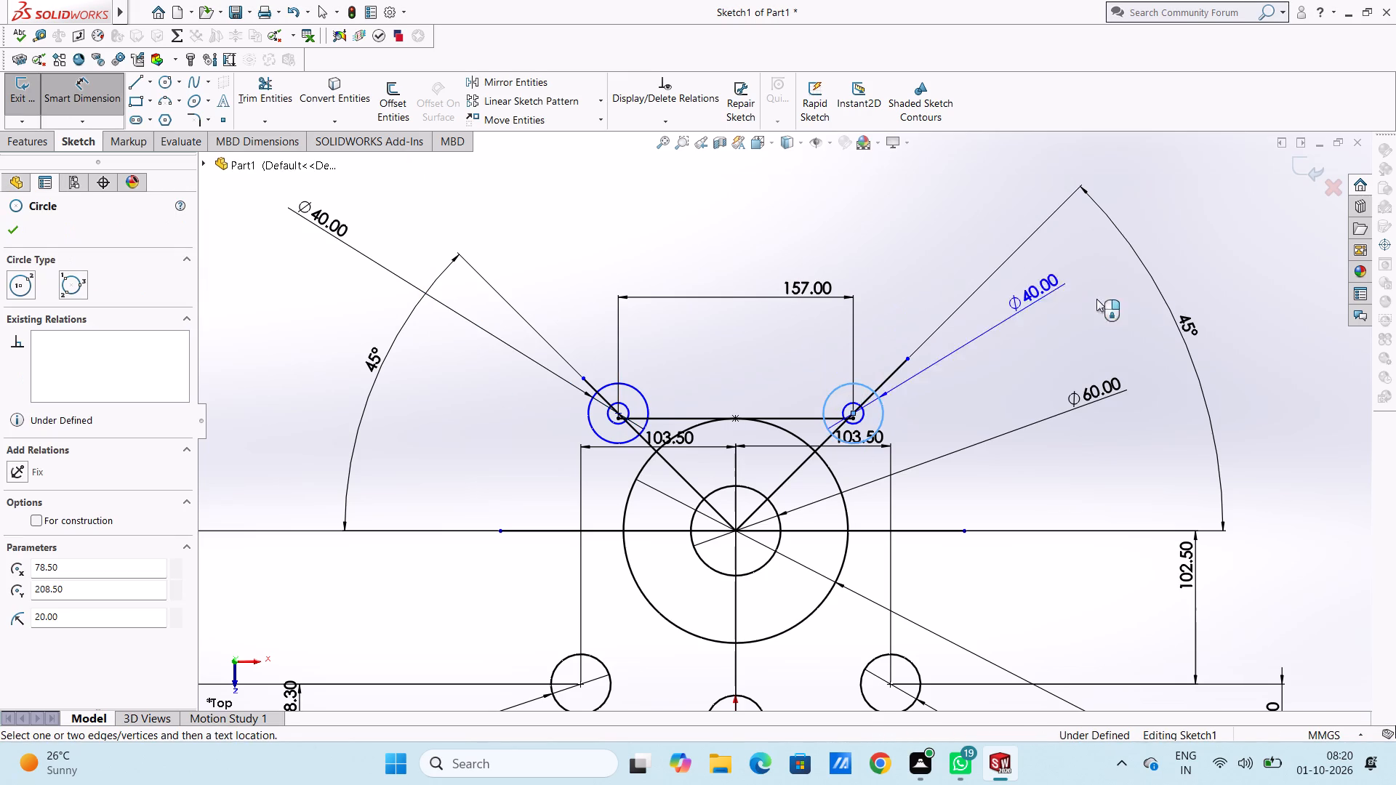
click(1241, 331)
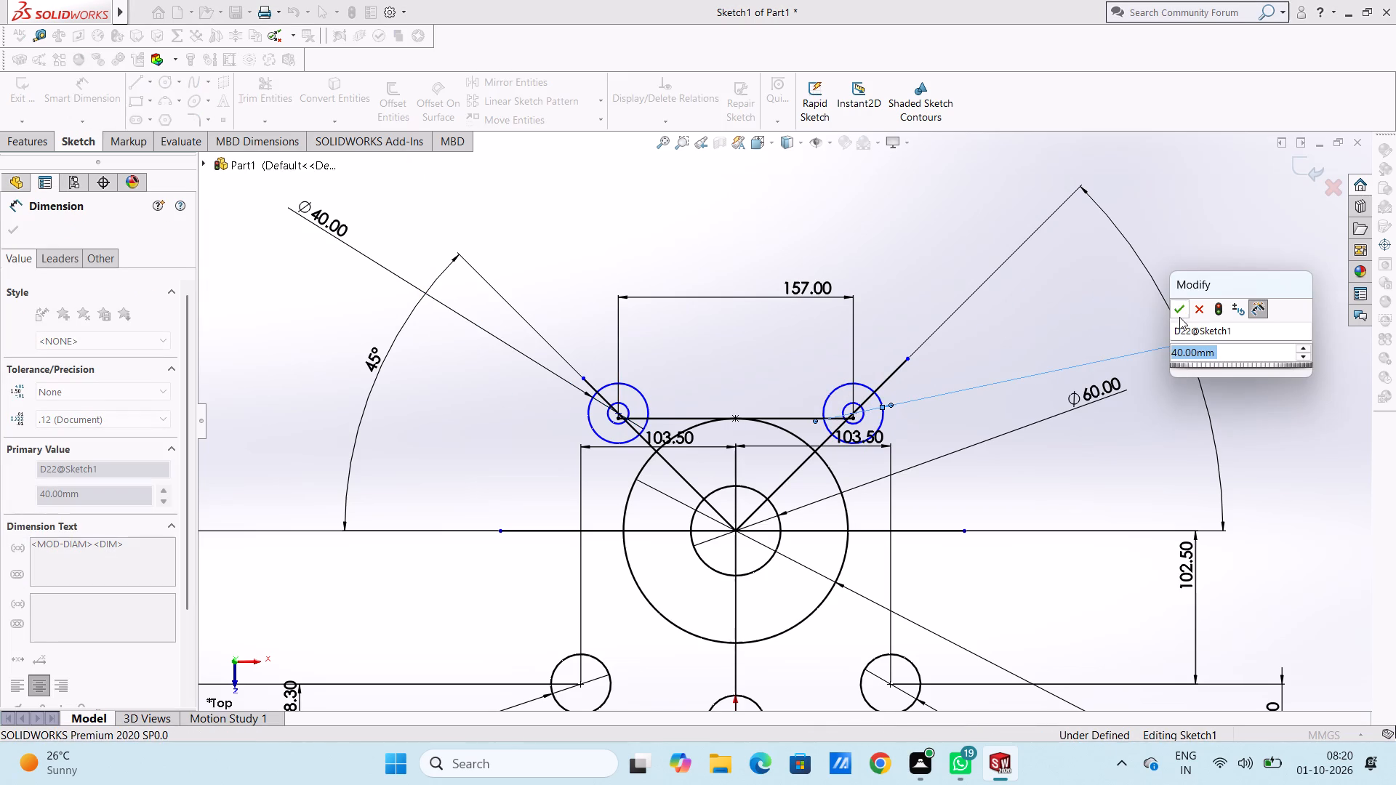
click(1179, 316)
click(1079, 327)
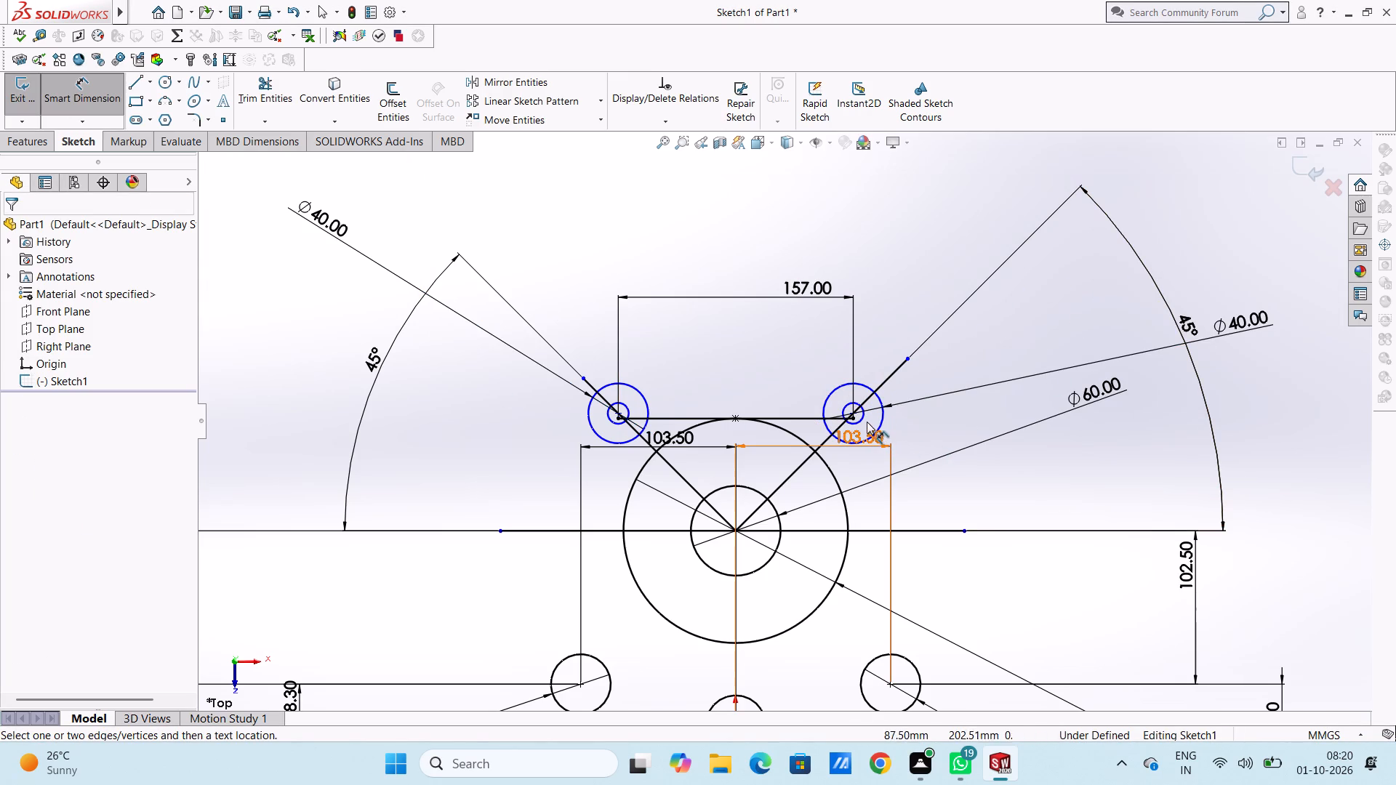
Dimension the diameters of the small inner circles in the upper-right and upper-left concentric pairs.
click(864, 419)
click(1289, 542)
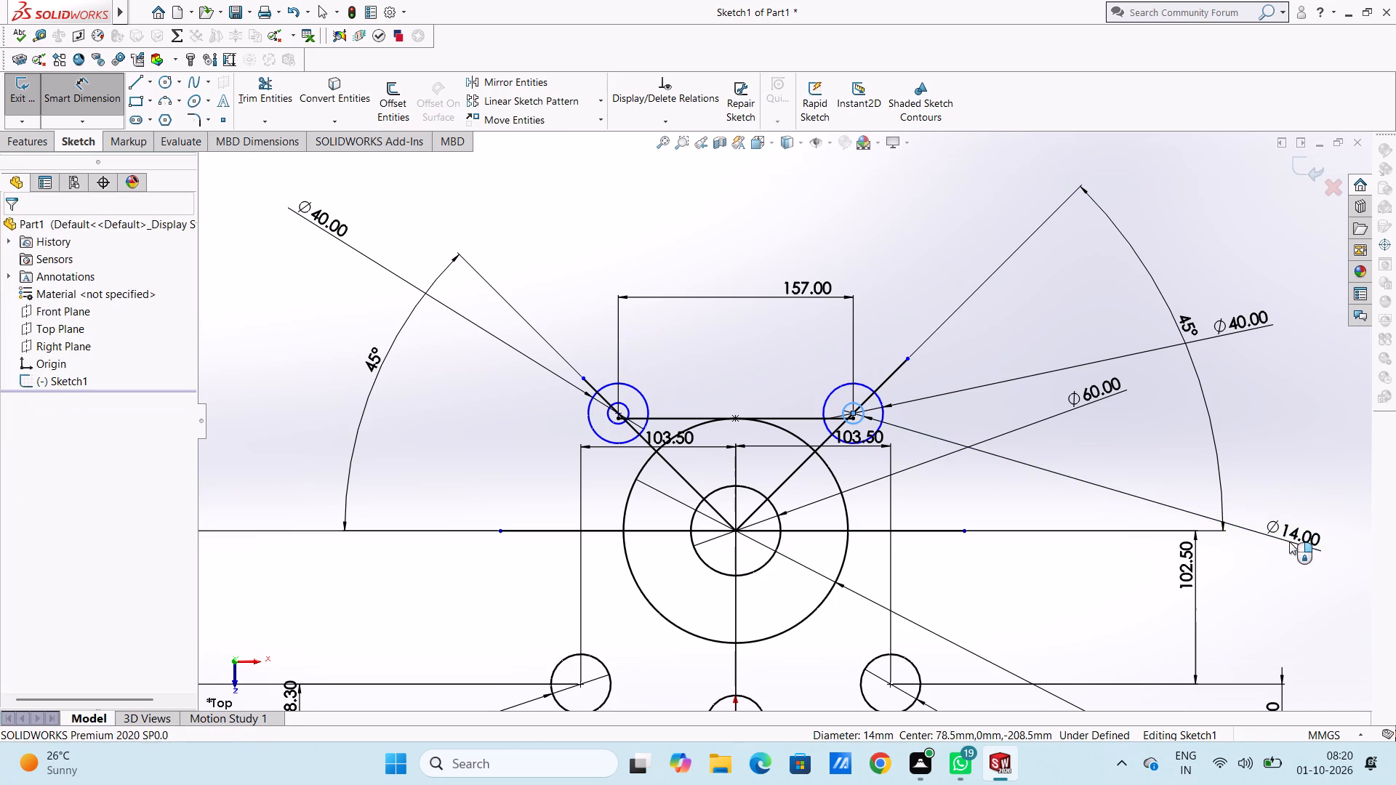
click(1235, 518)
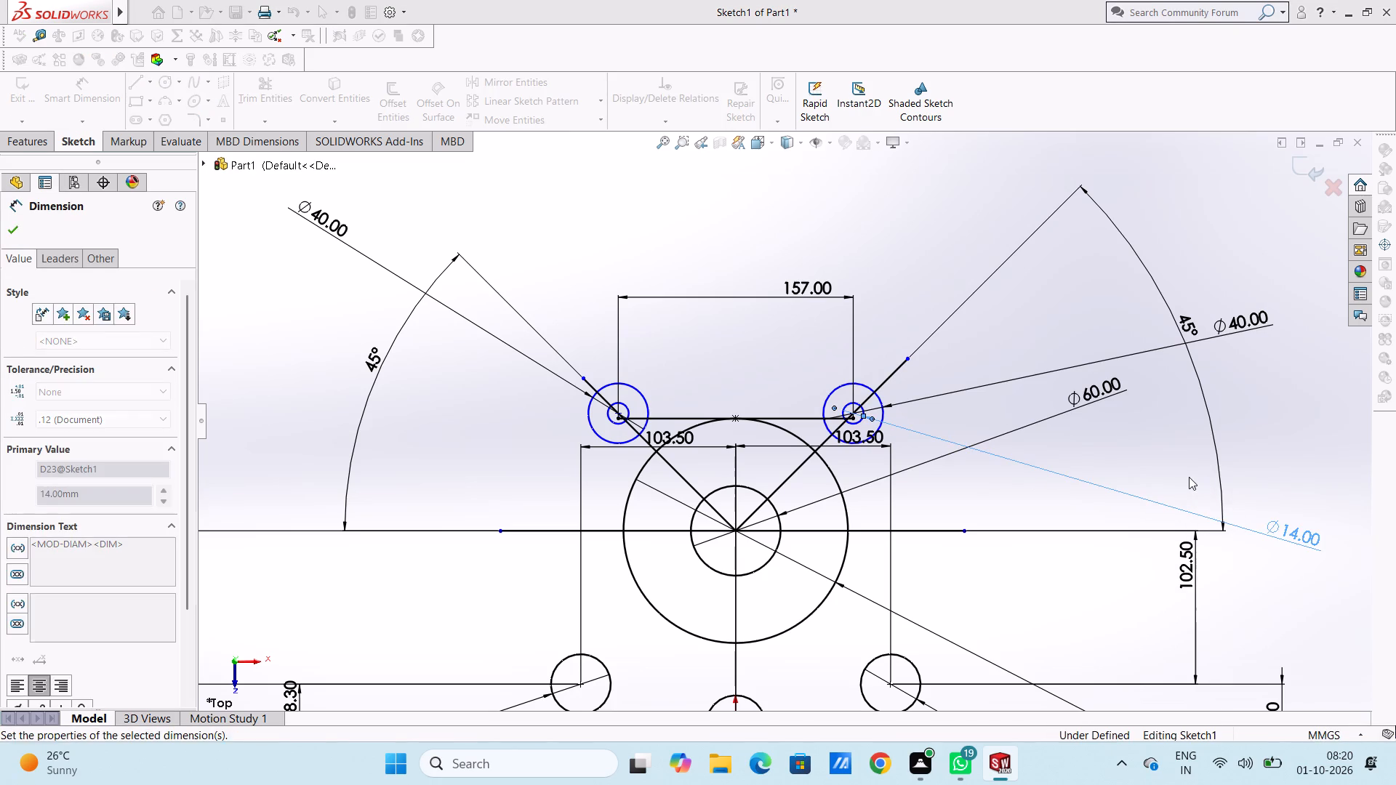
click(1189, 477)
click(608, 418)
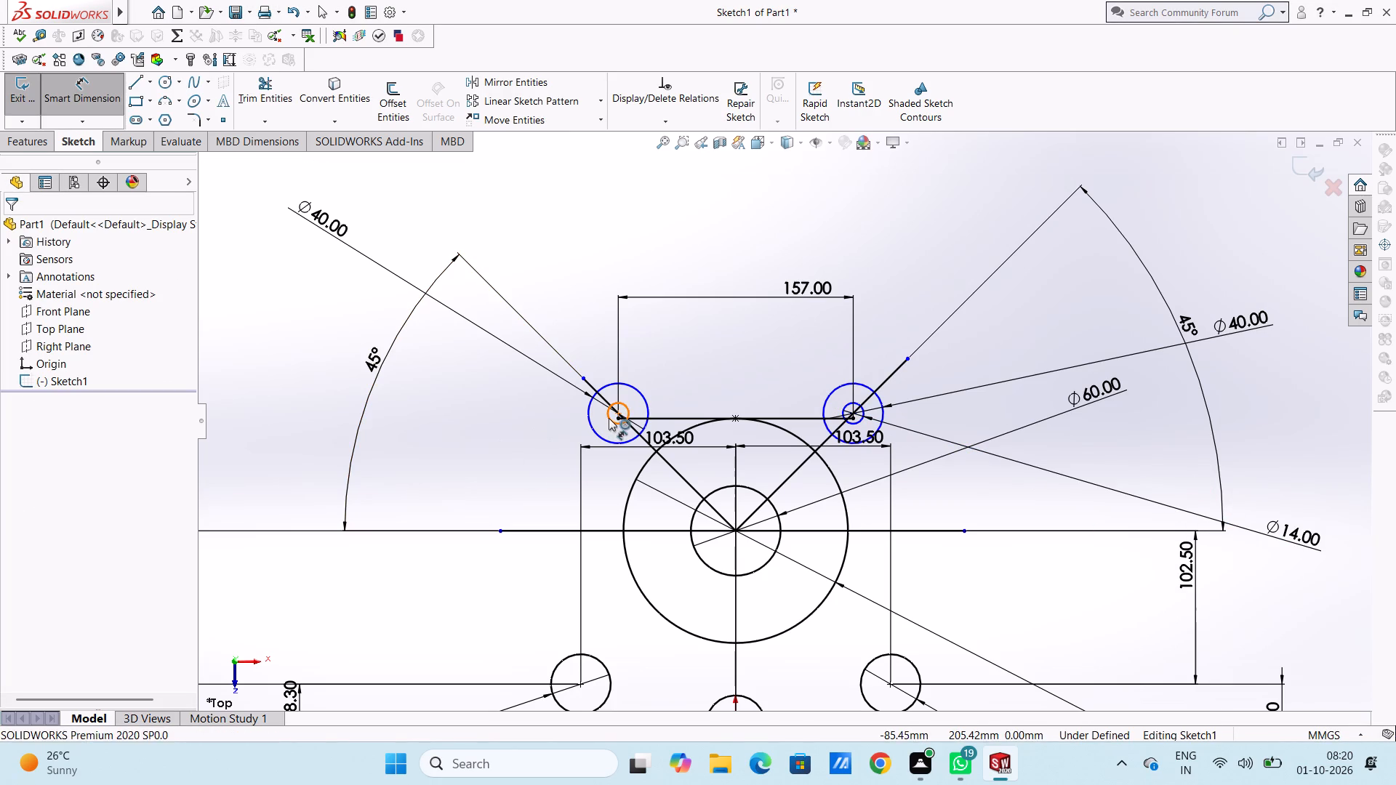
click(311, 592)
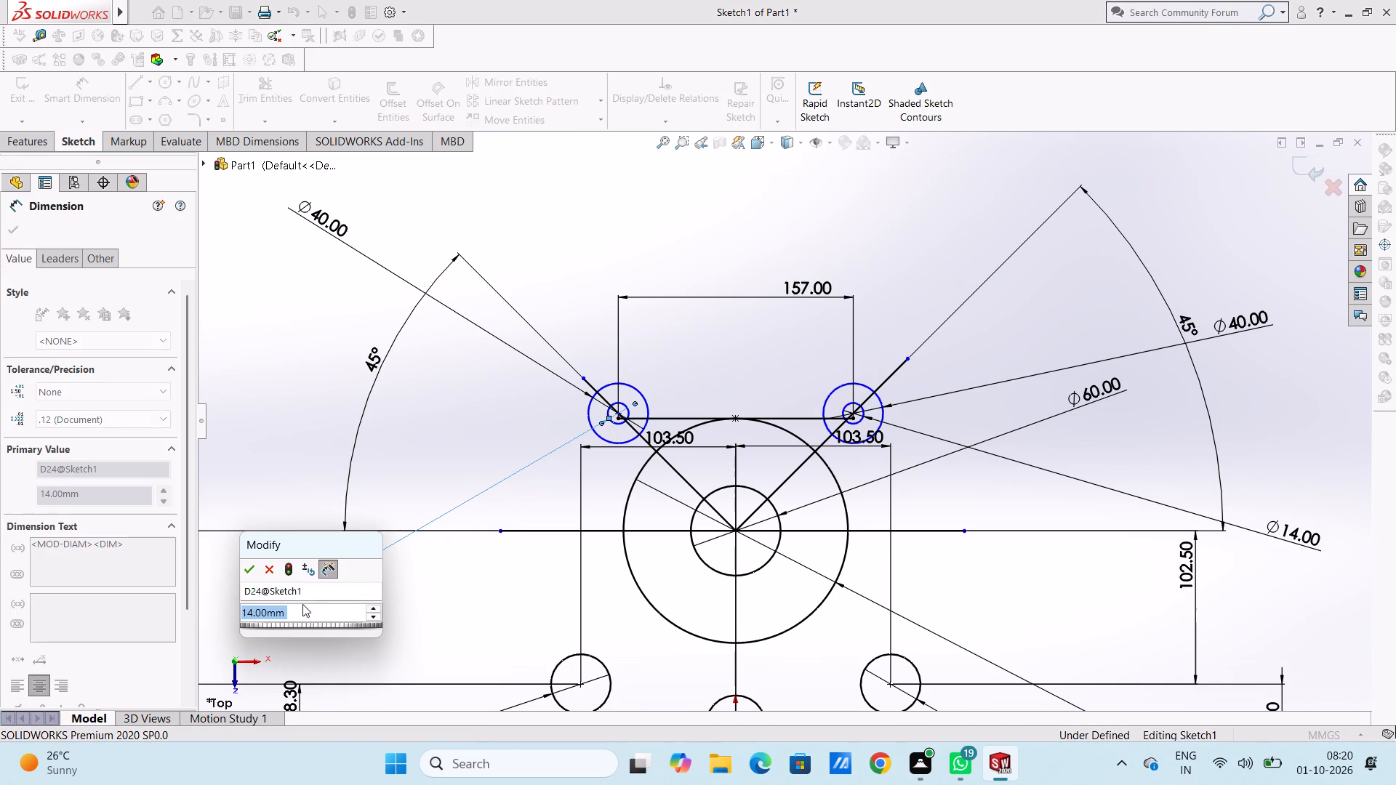
click(243, 571)
click(273, 499)
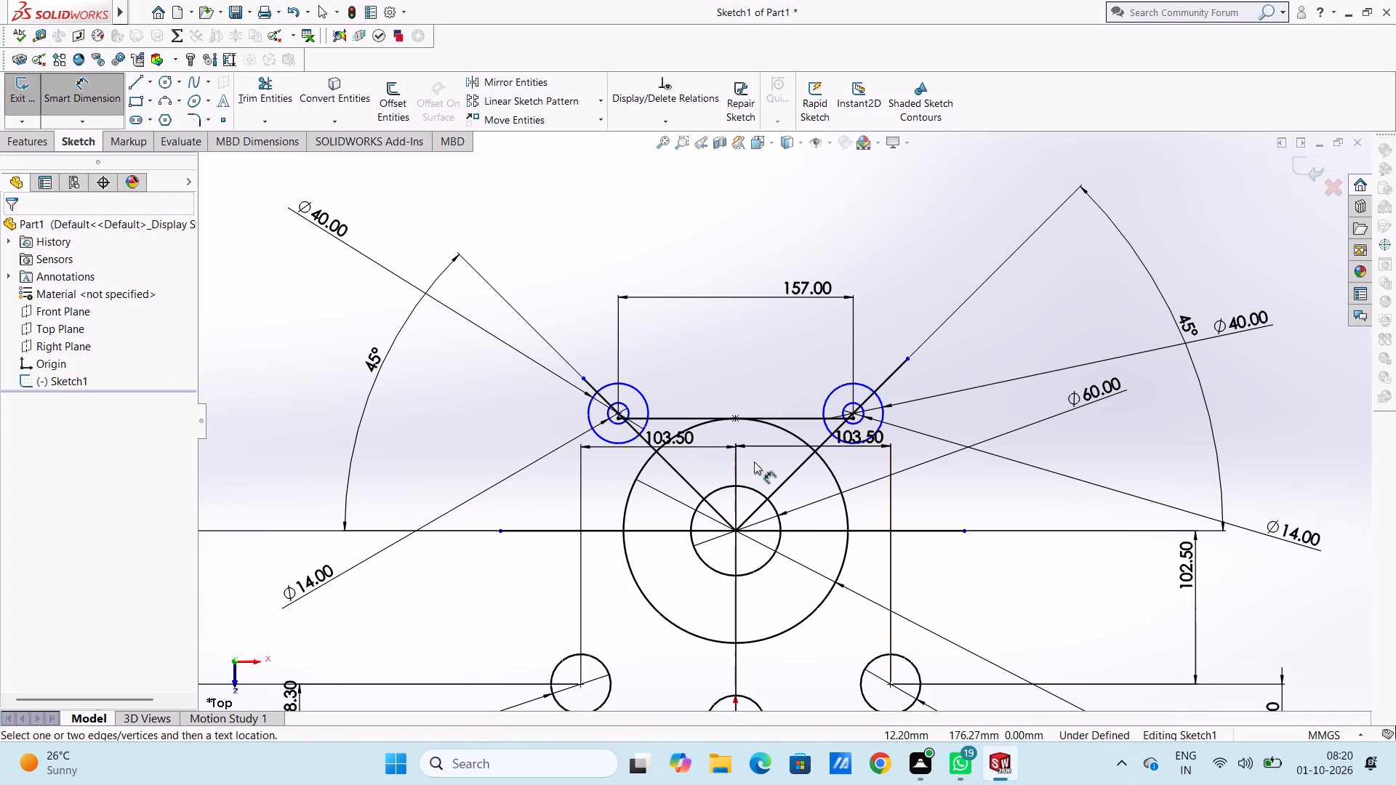
Dimension the horizontal distance between the centers of the two upper concentric circle pairs, placing it above the existing 157 mm dimension.
scroll(754, 462, down, 3)
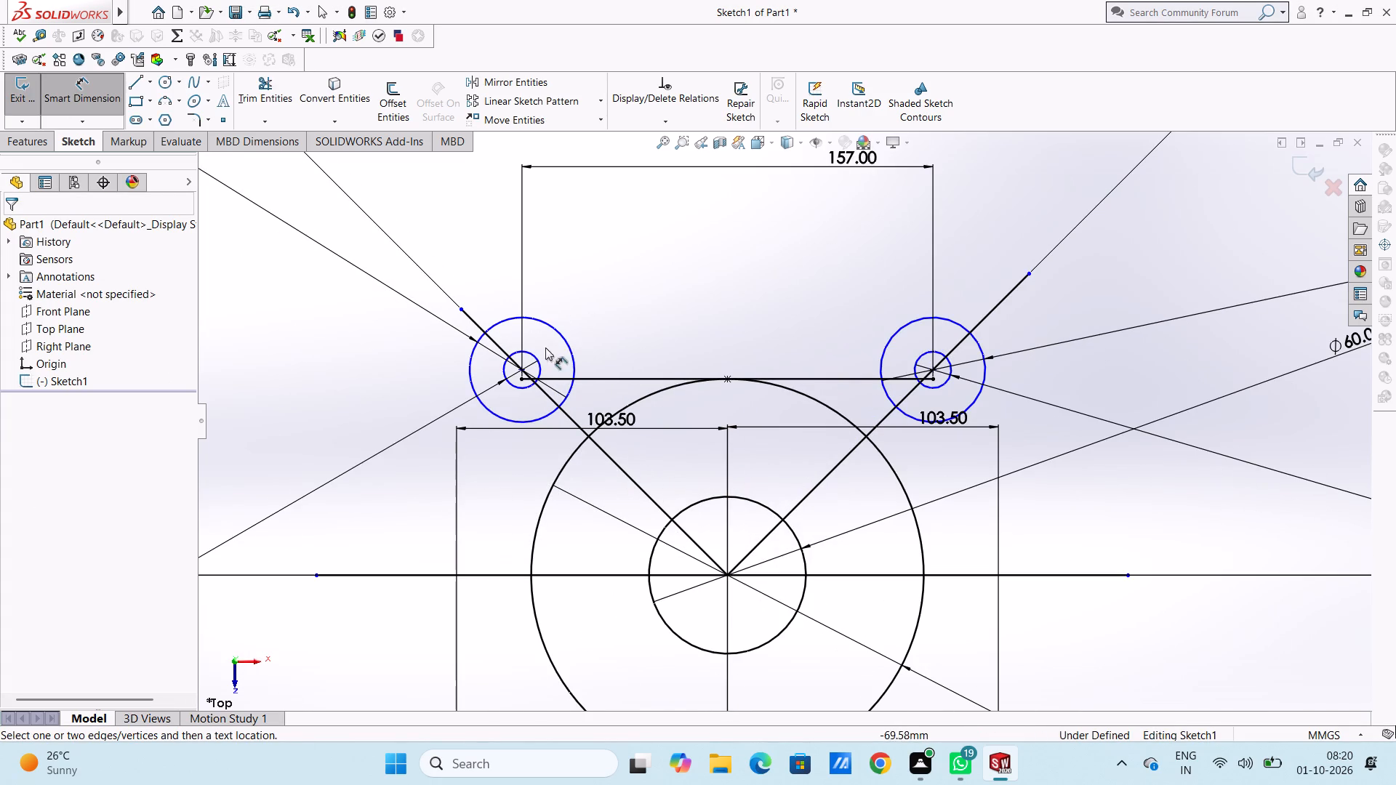
click(521, 371)
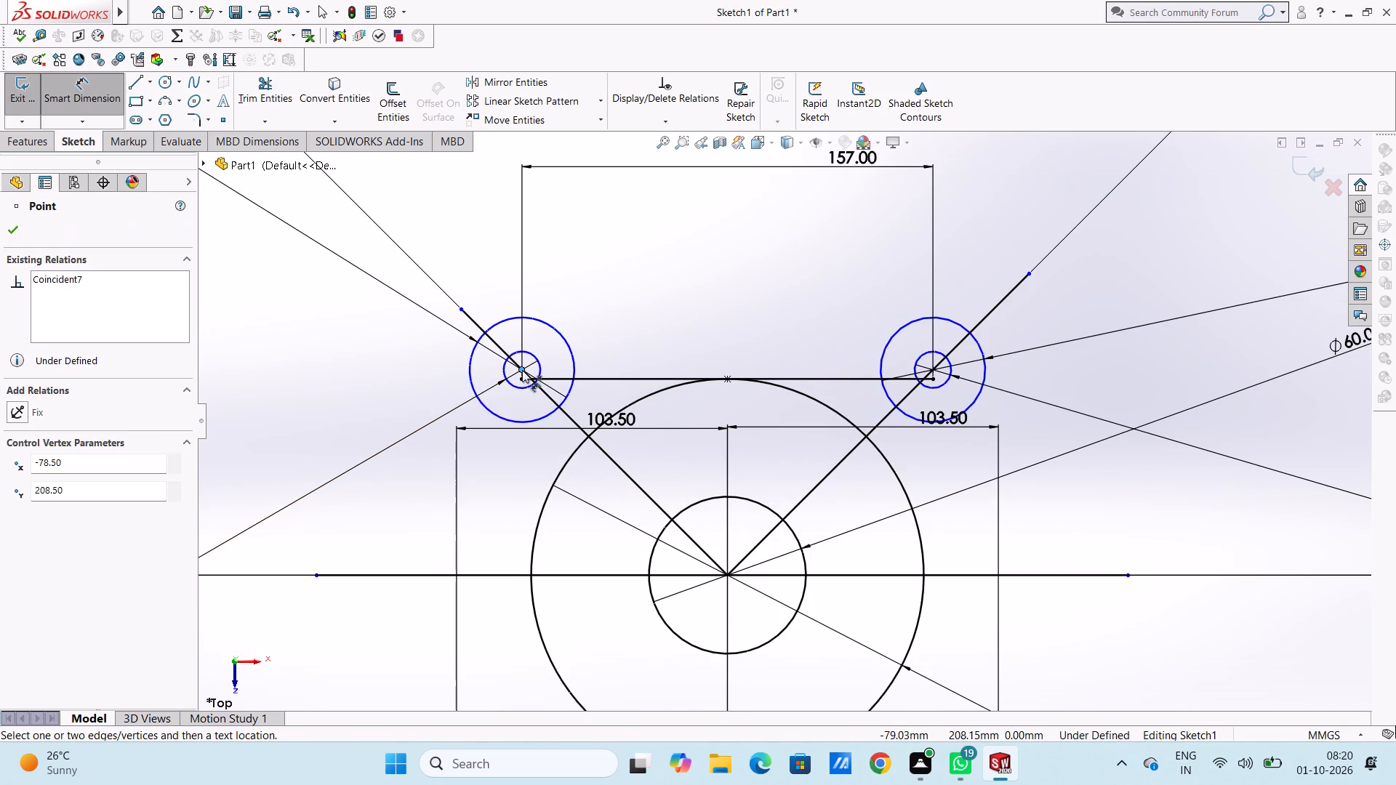
click(935, 369)
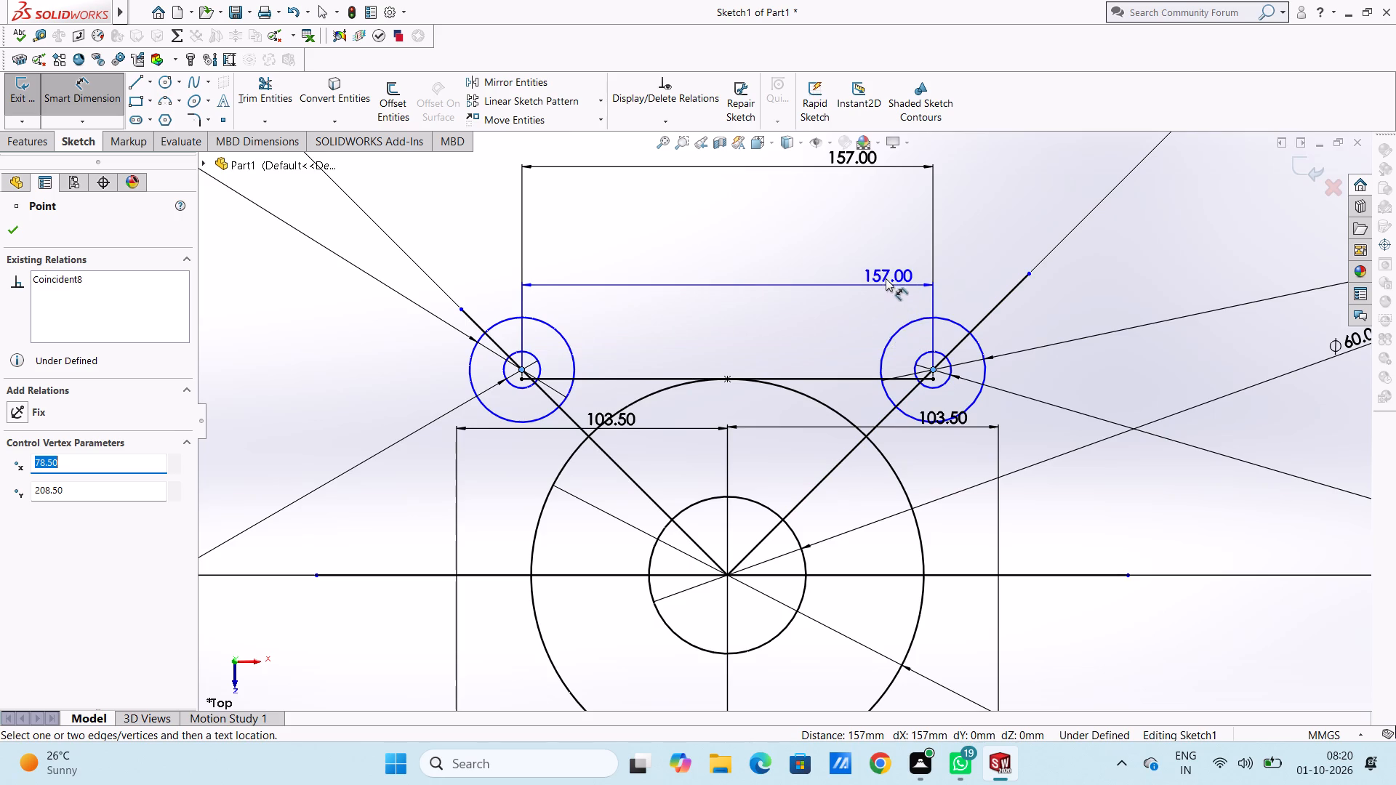
scroll(884, 277, up, 3)
click(814, 220)
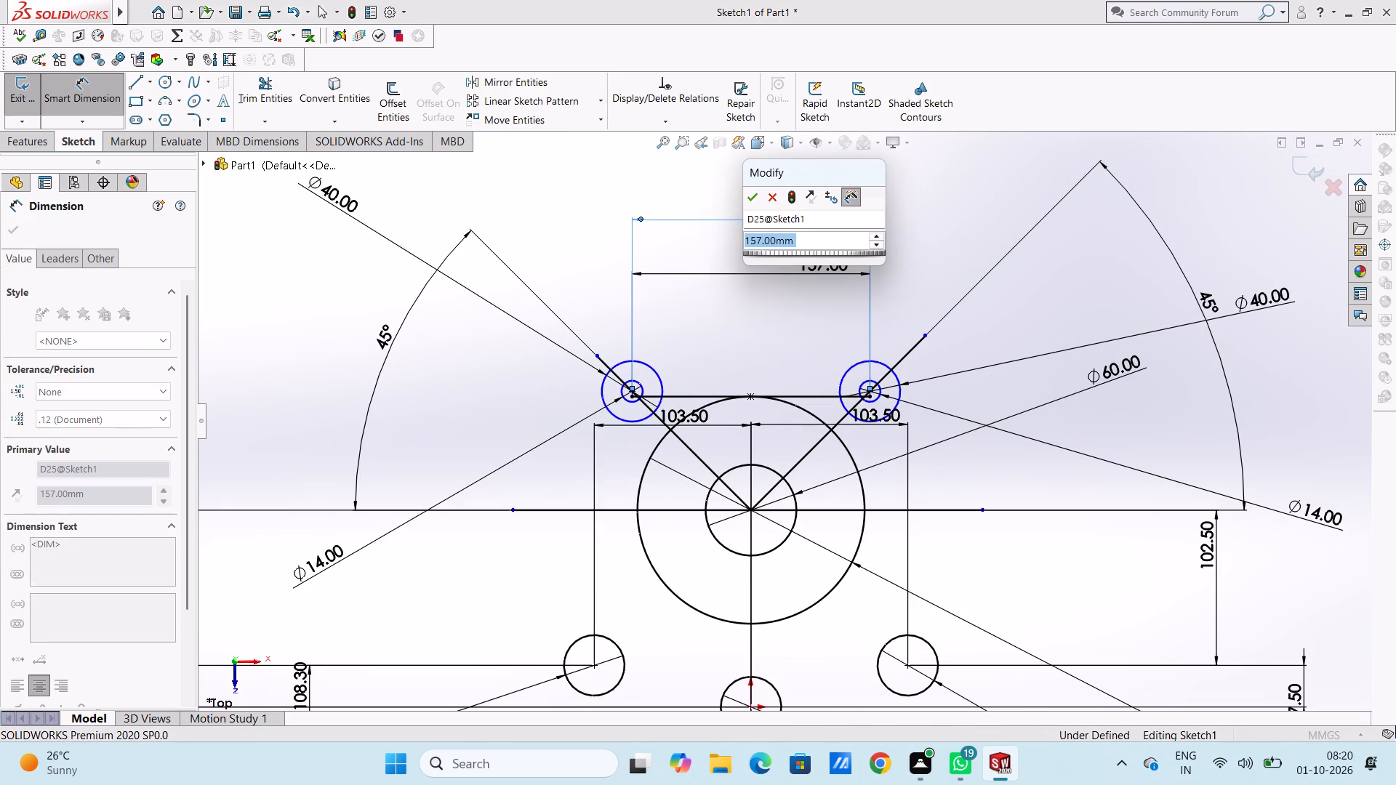
click(747, 199)
click(736, 188)
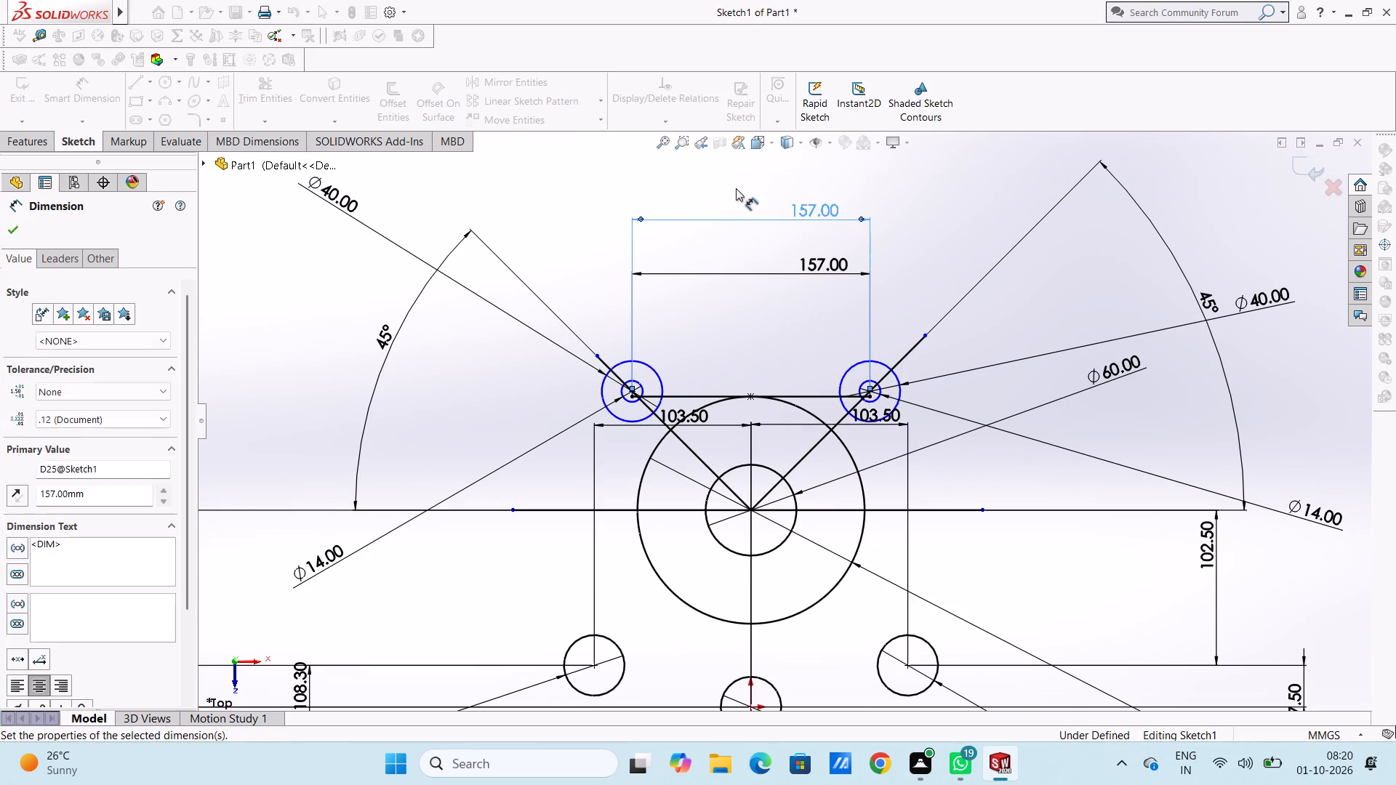
Delete the horizontal line joining the two upper circle pairs along with its lower 157 mm dimension.
click(787, 270)
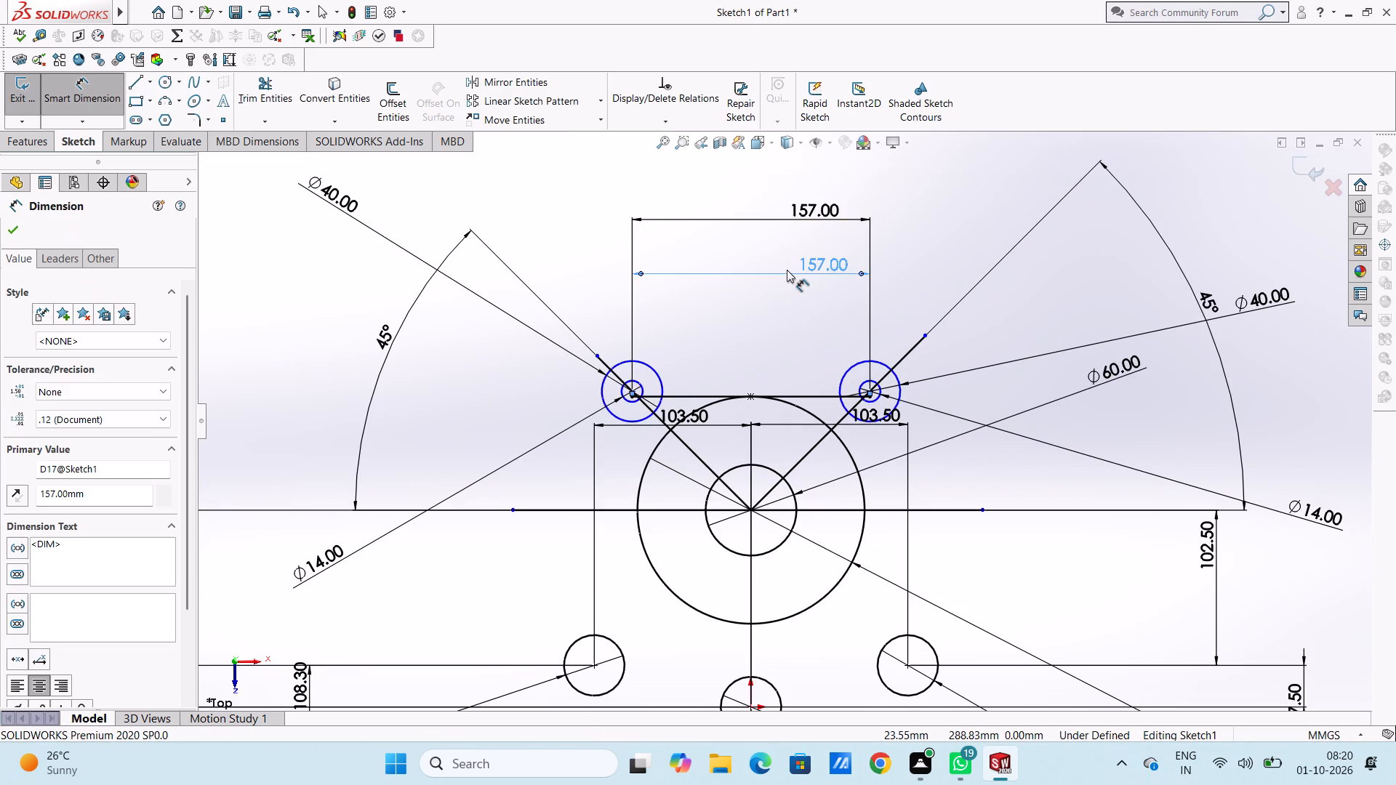
key(Delete)
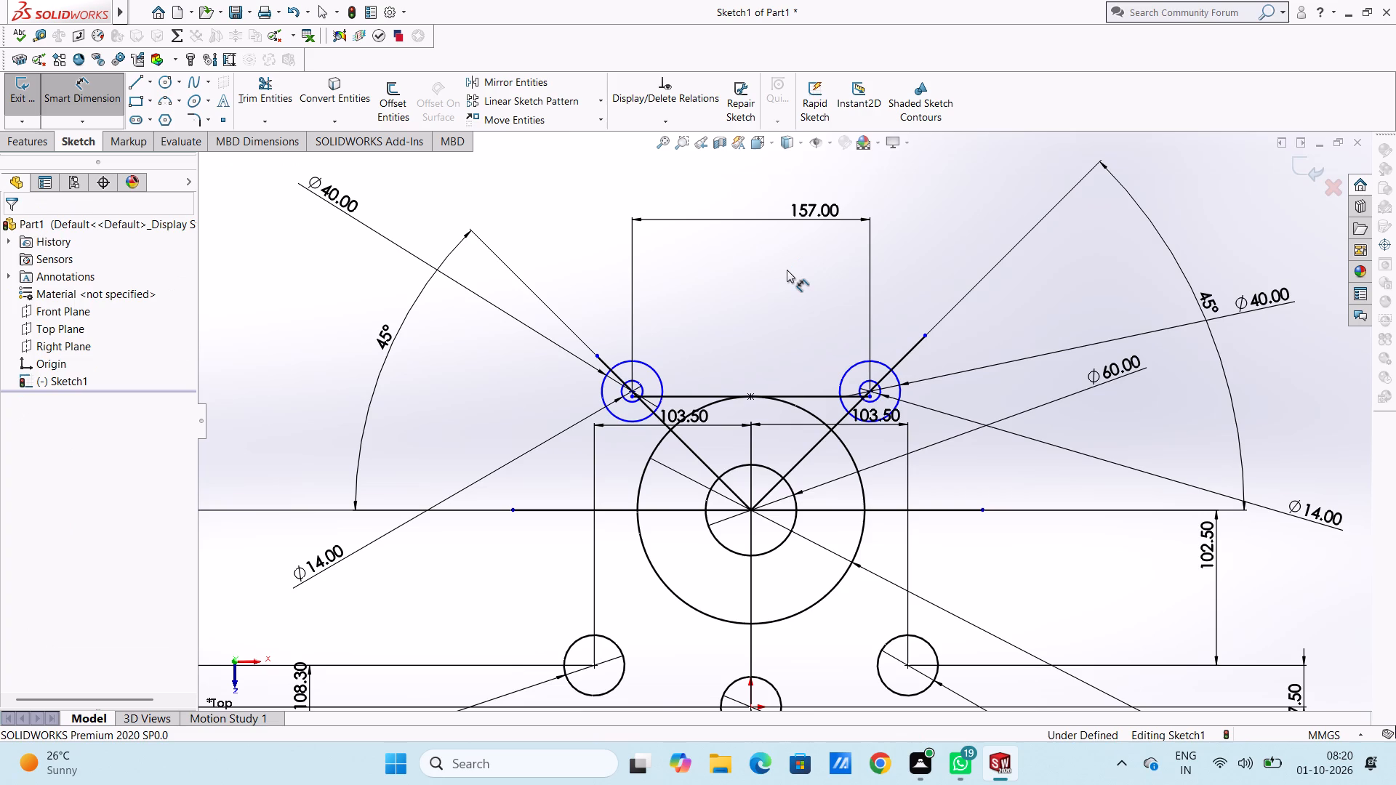
click(807, 392)
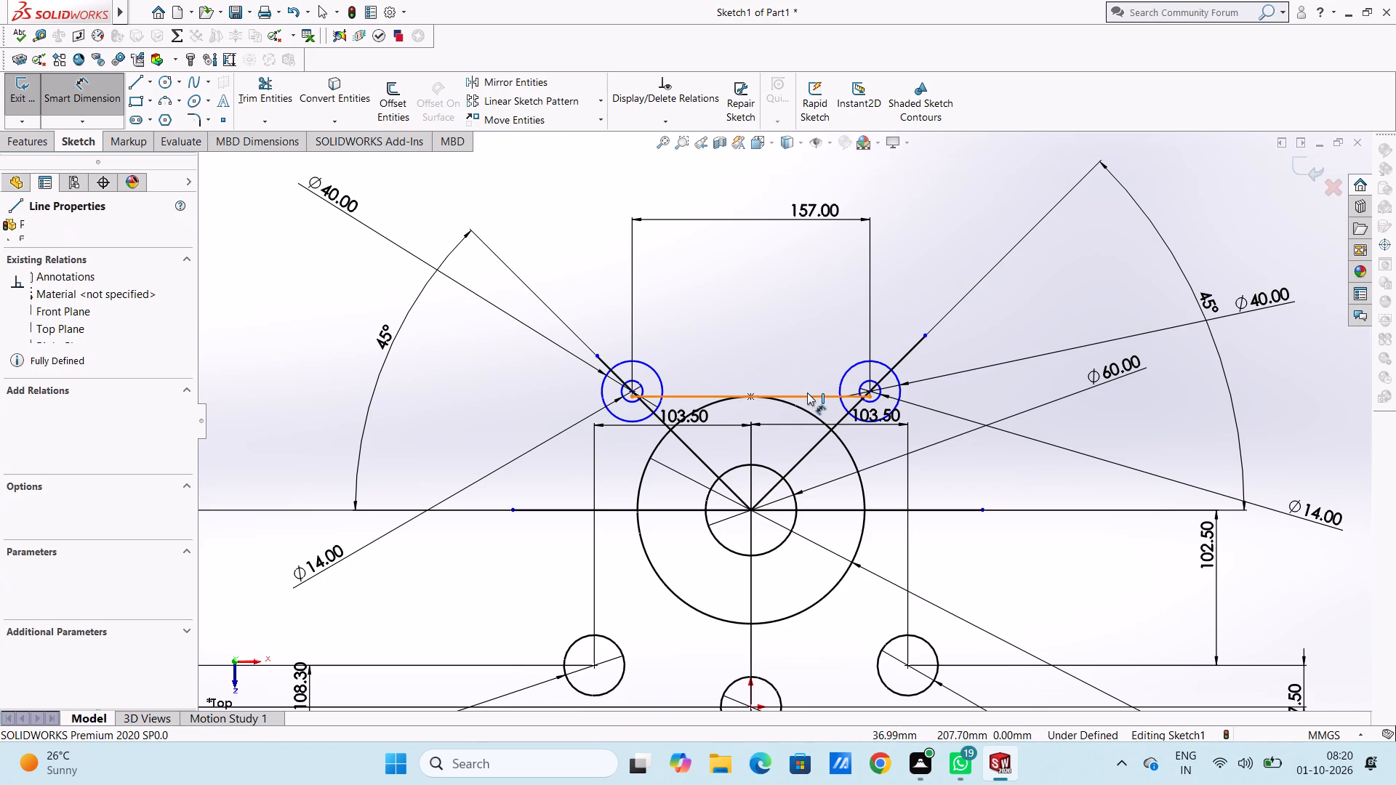
key(Delete)
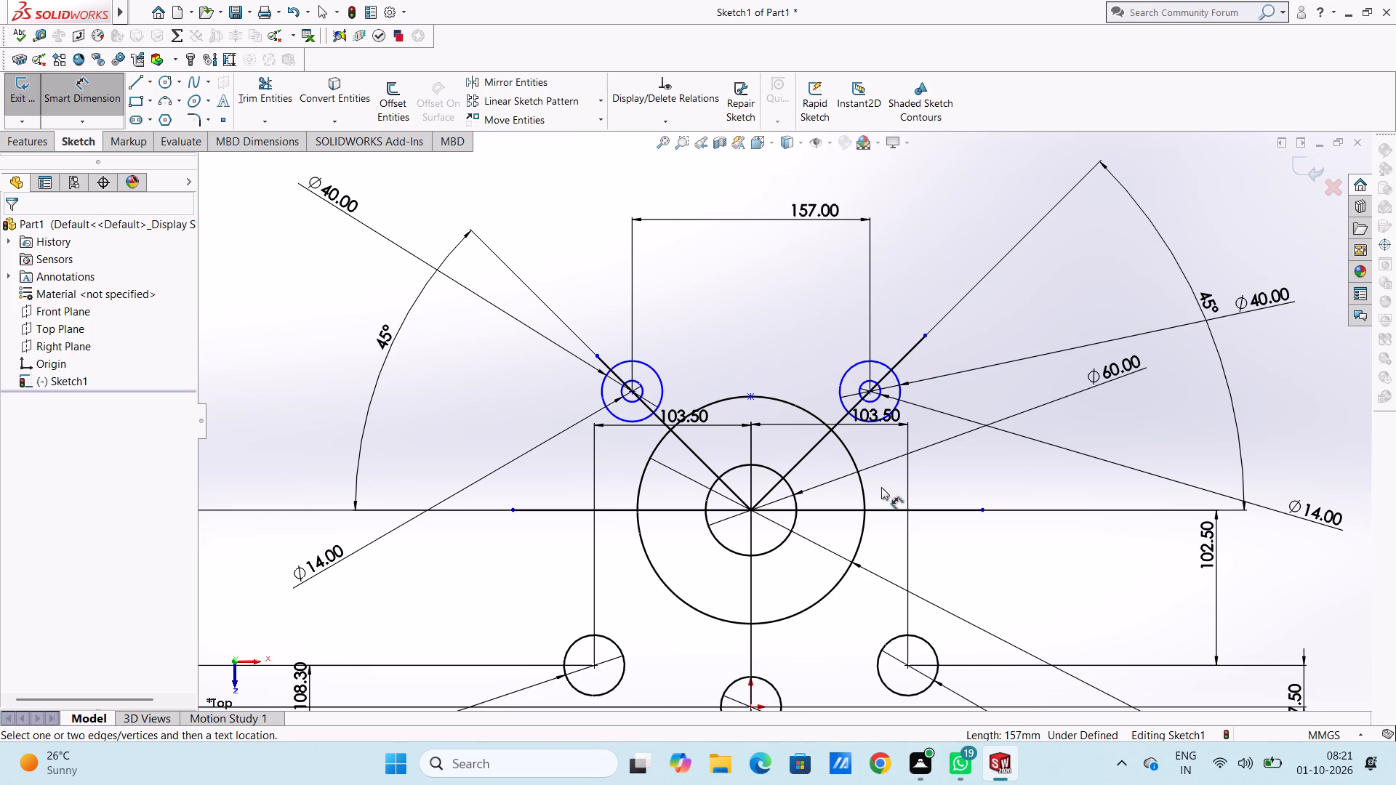
Dimension the vertical distance from the upper-right circle pair's center to the center of the large 150 mm circle.
click(872, 391)
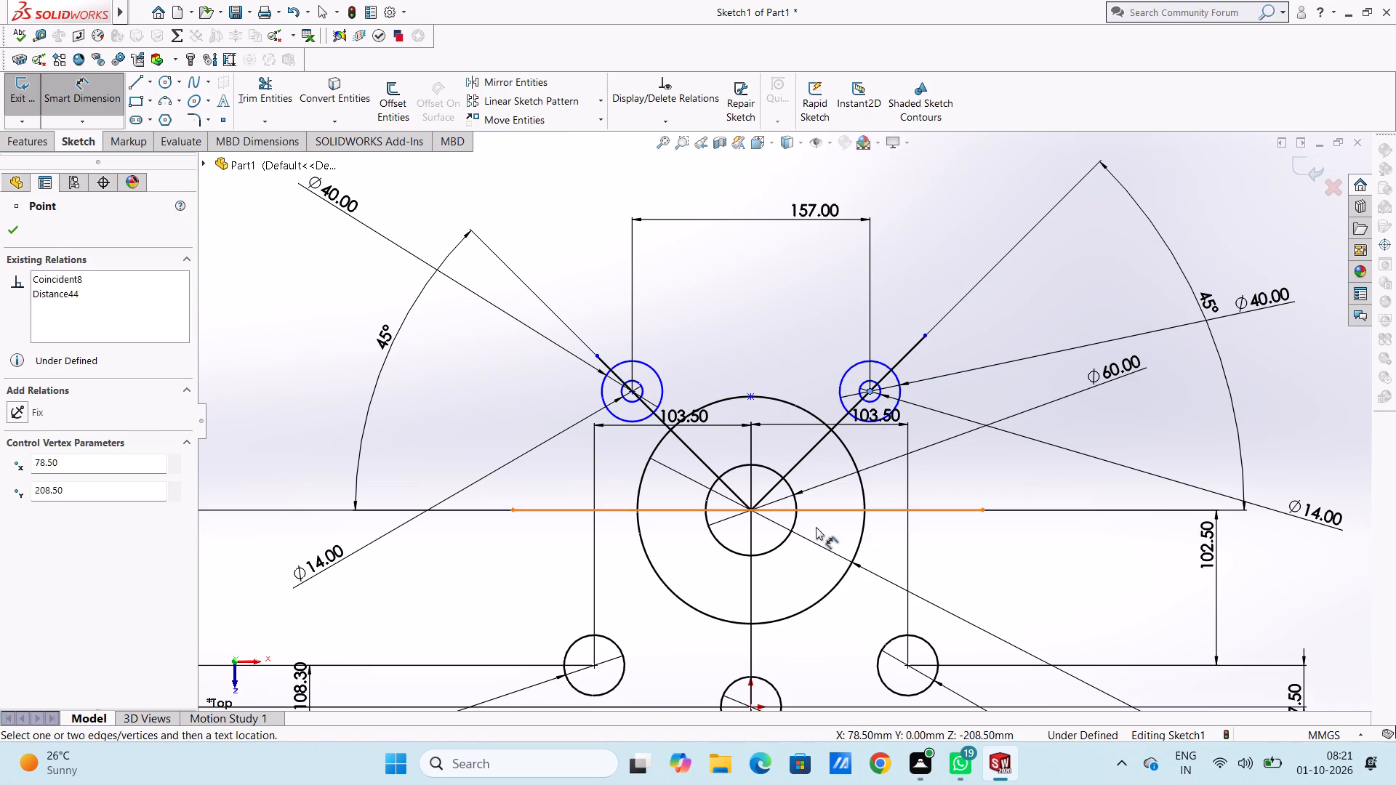
click(753, 512)
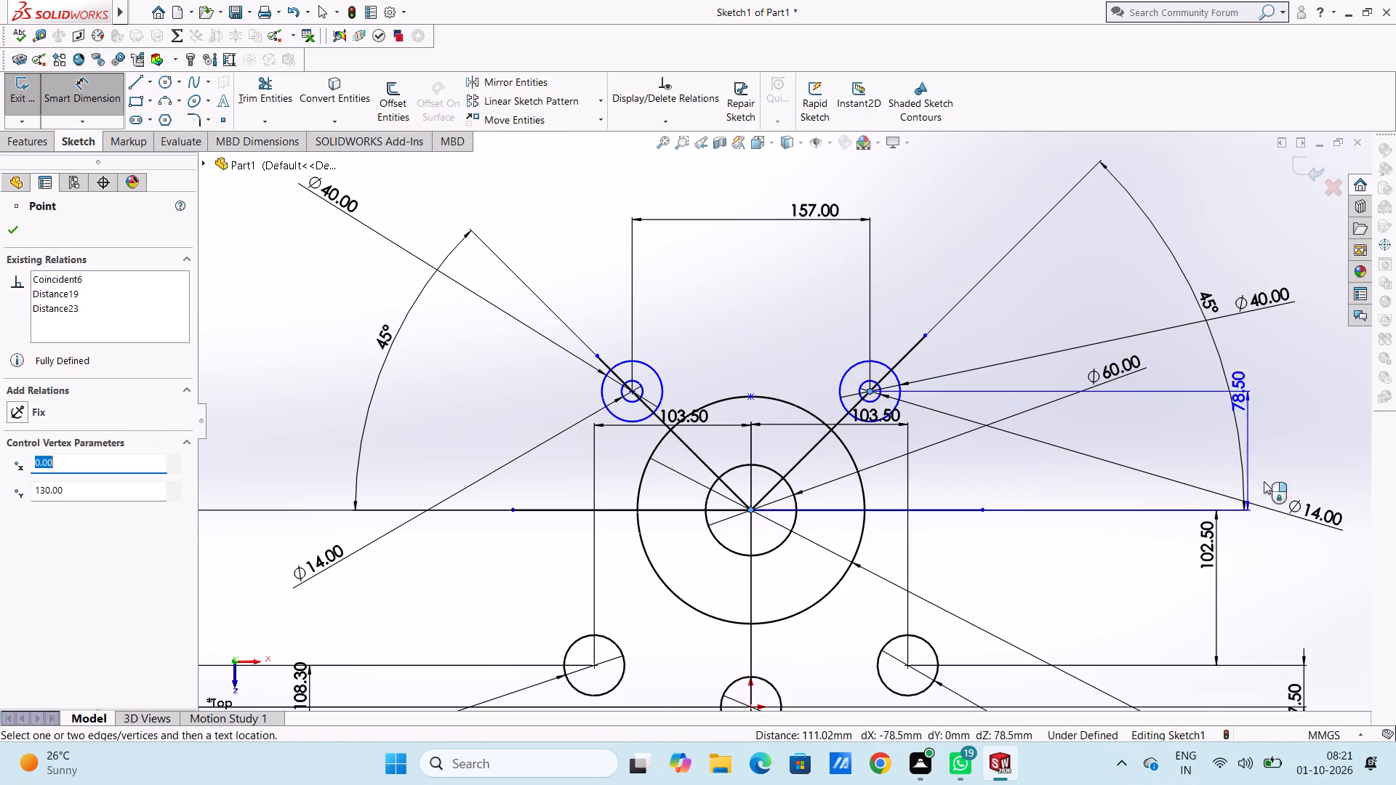
click(1312, 430)
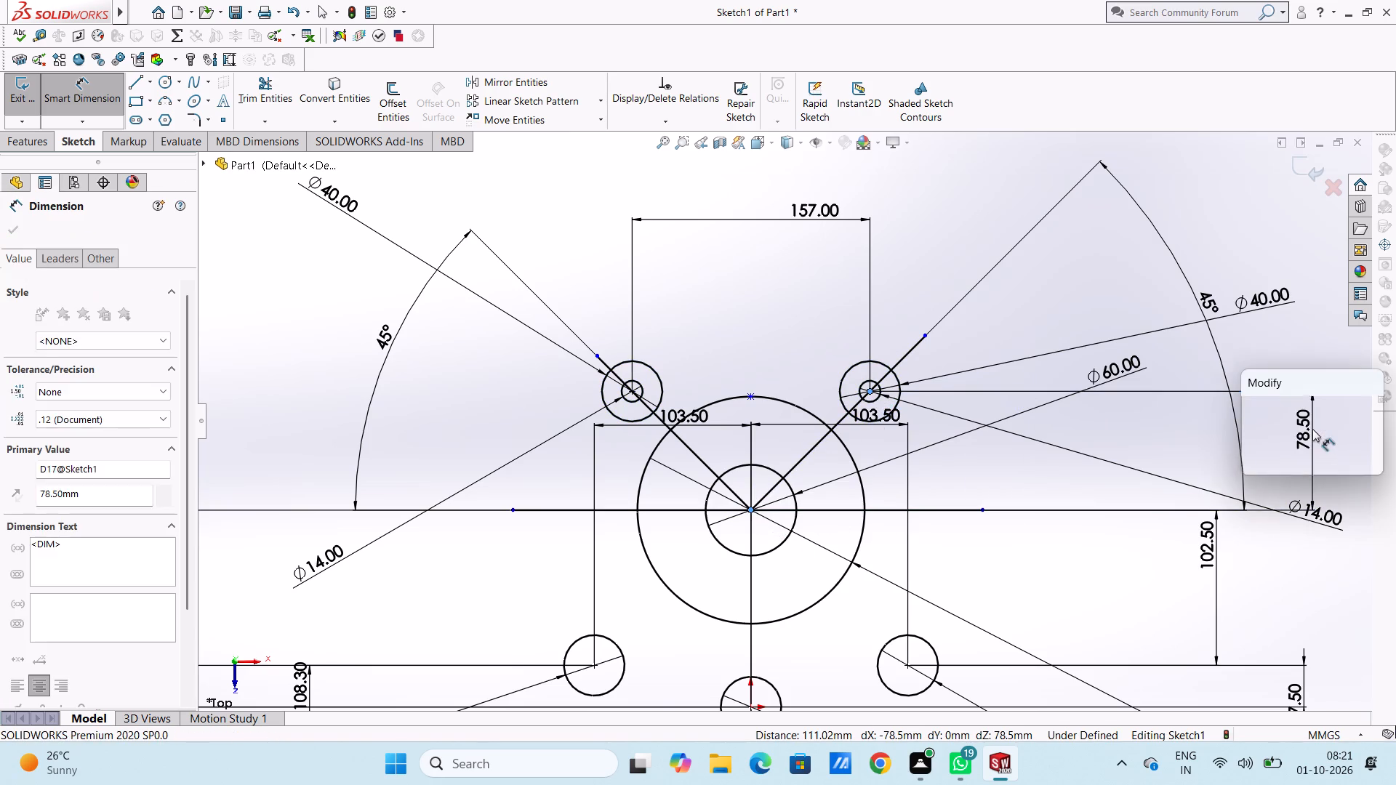
click(1250, 408)
click(1151, 435)
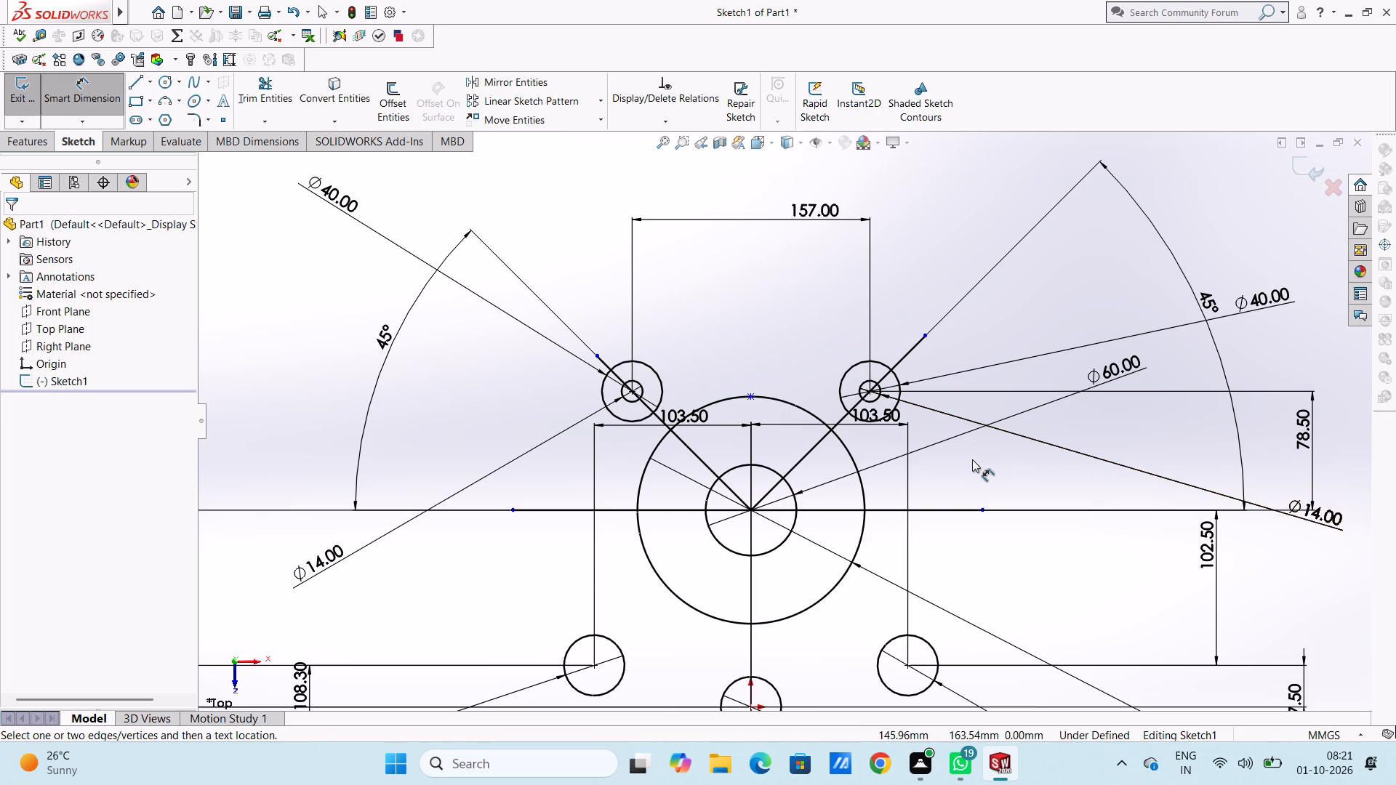
key(Escape)
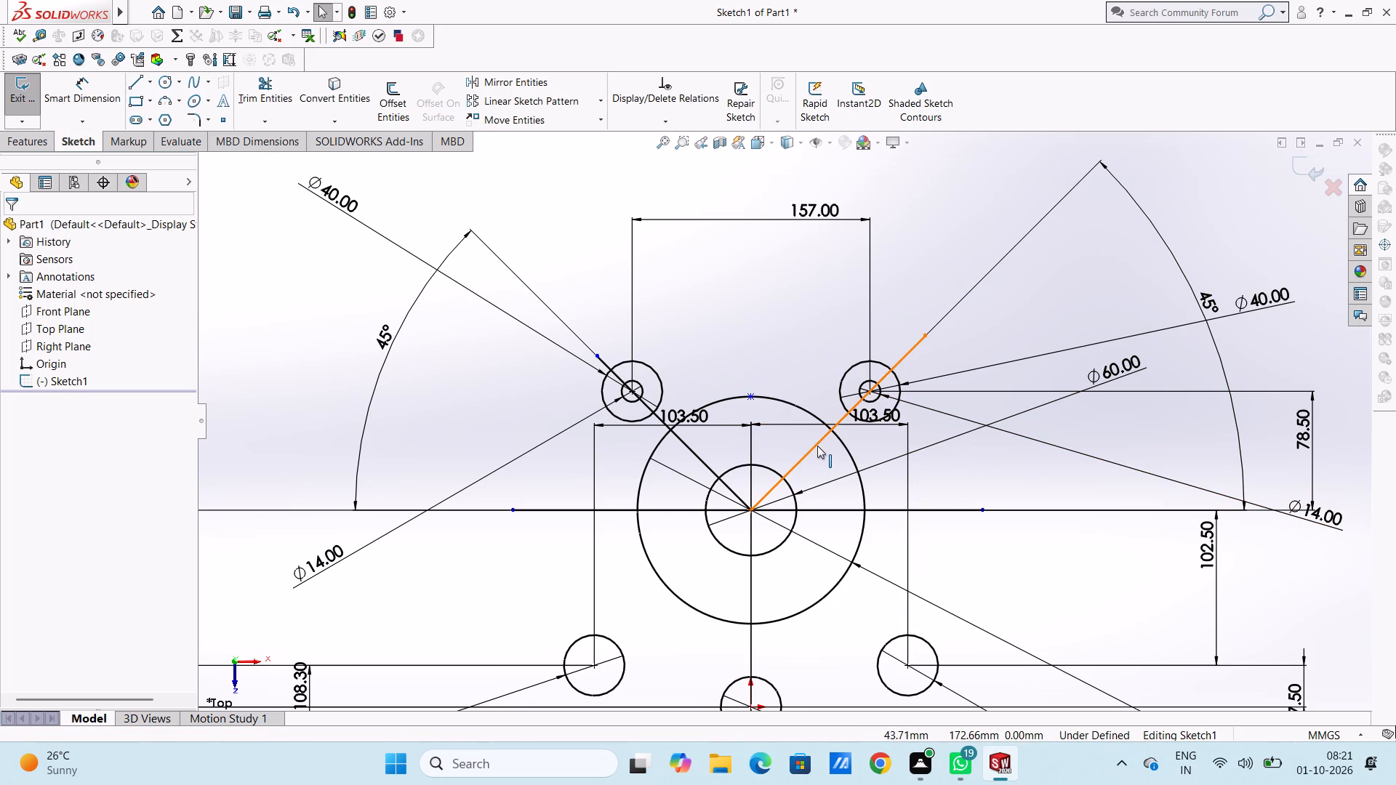
Delete the two 45° inclined reference lines and the horizontal reference line through the large circle's center, including their associated dimensions.
click(817, 446)
ctrl+click(702, 460)
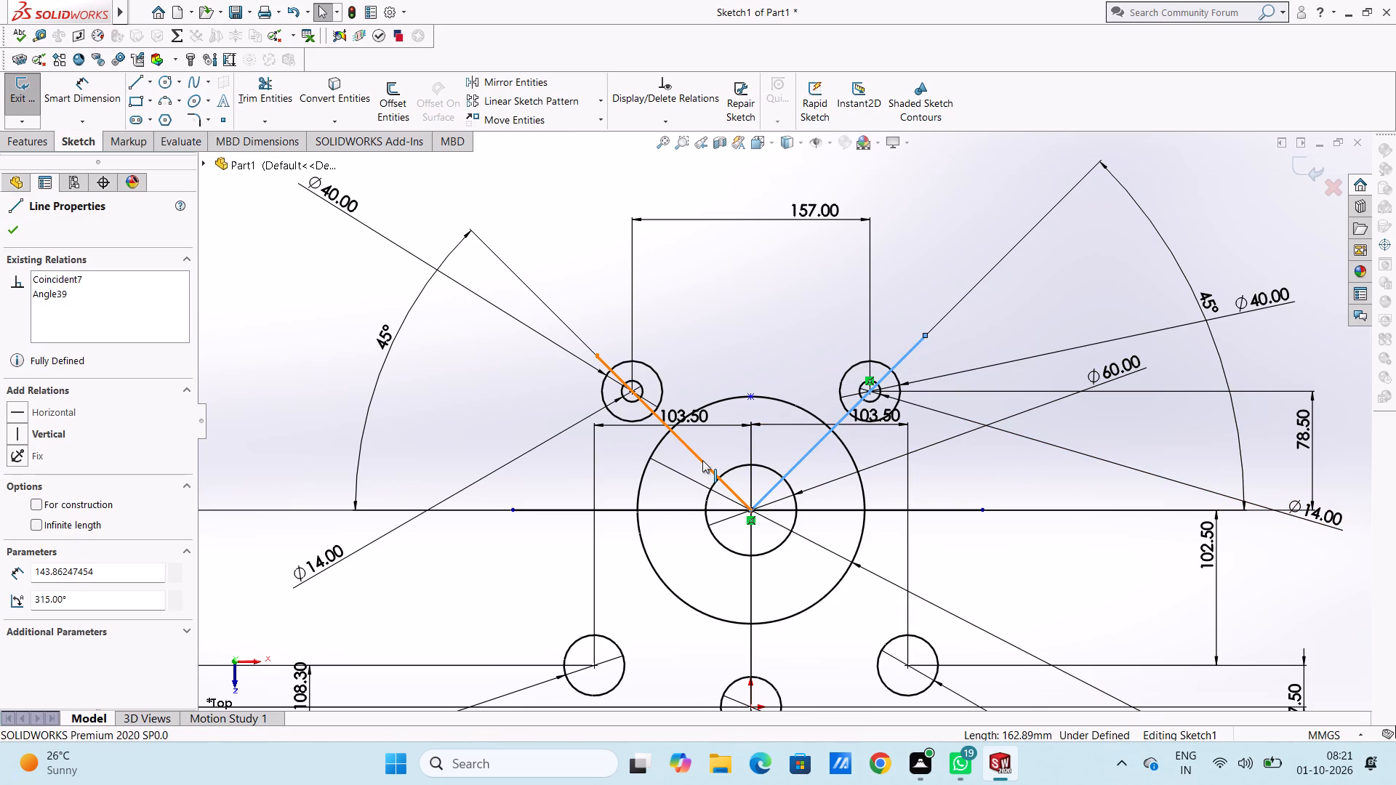
click(663, 513)
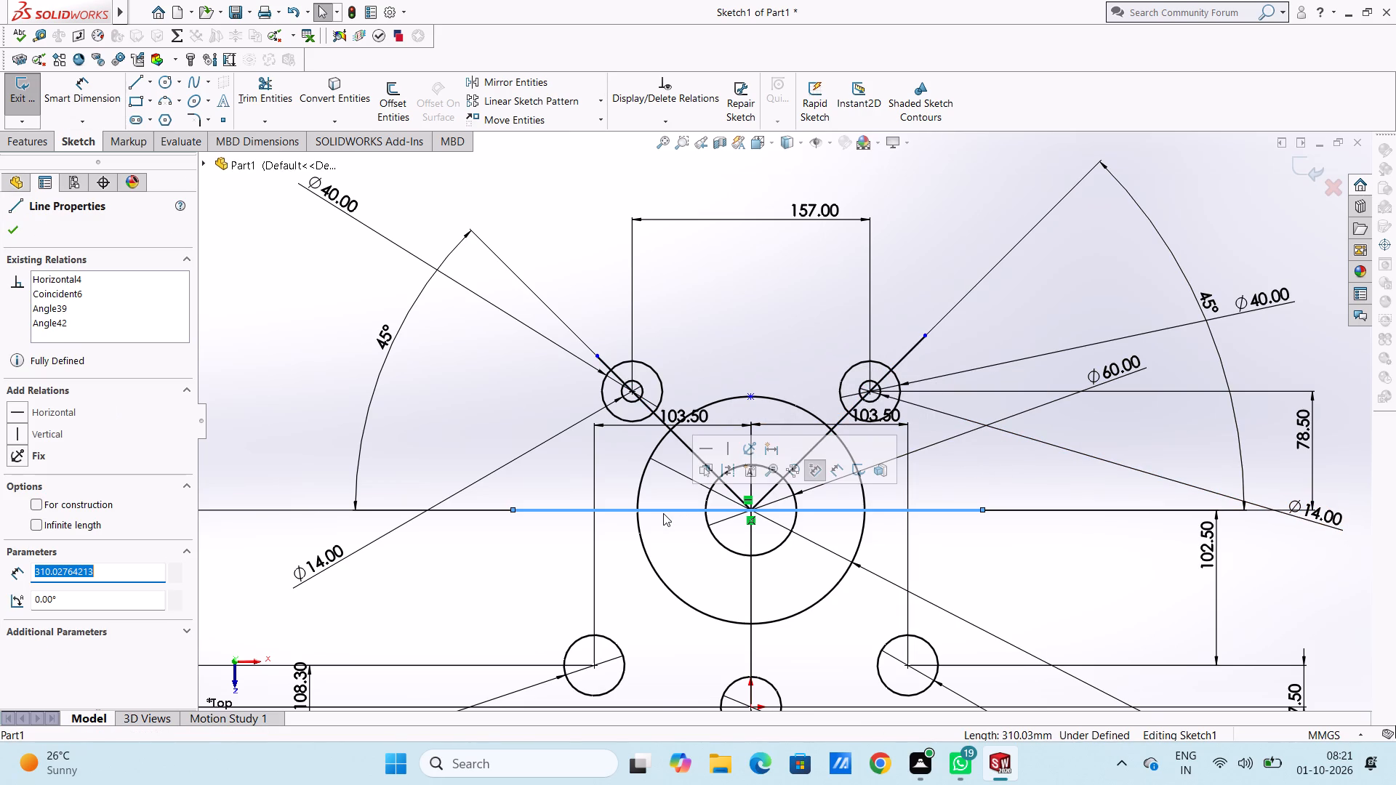
ctrl+click(689, 451)
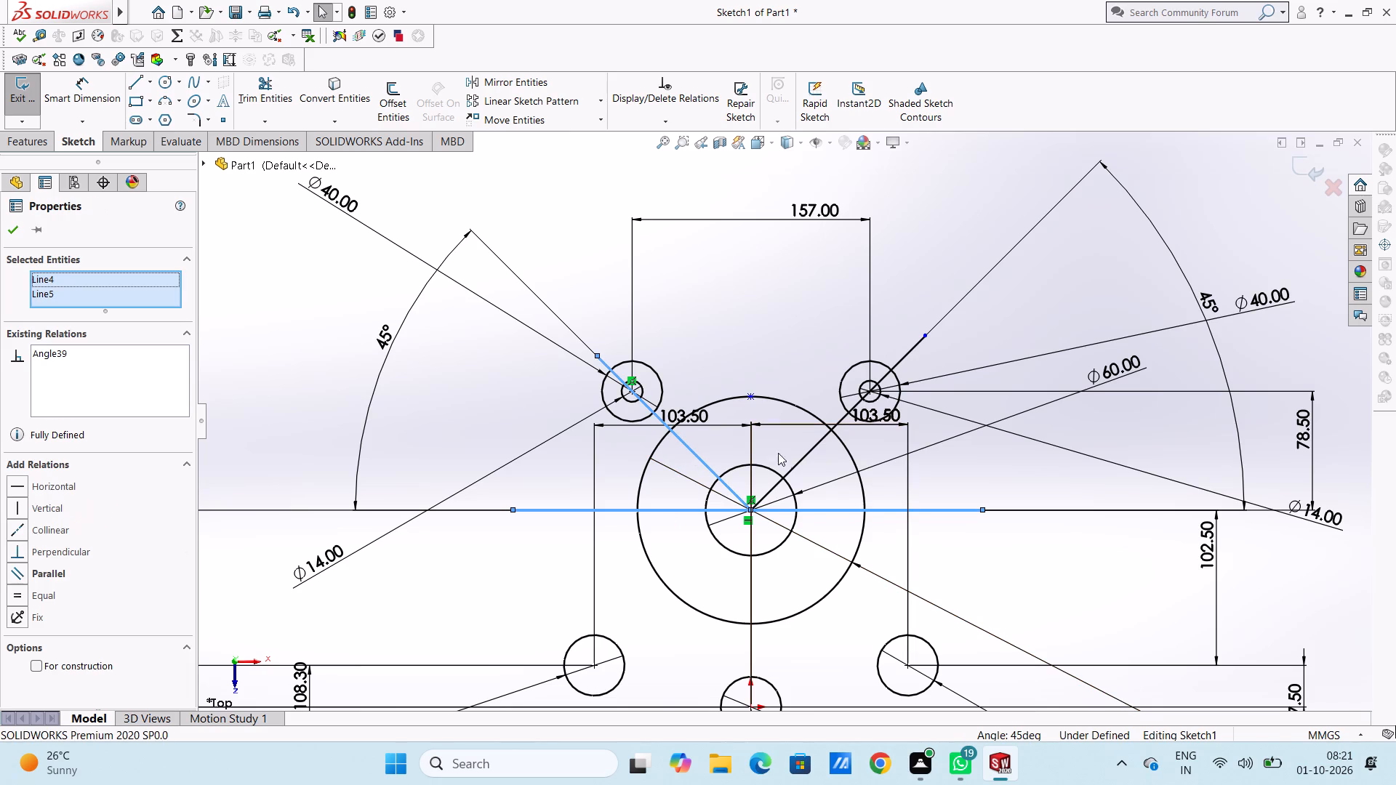
ctrl+click(798, 463)
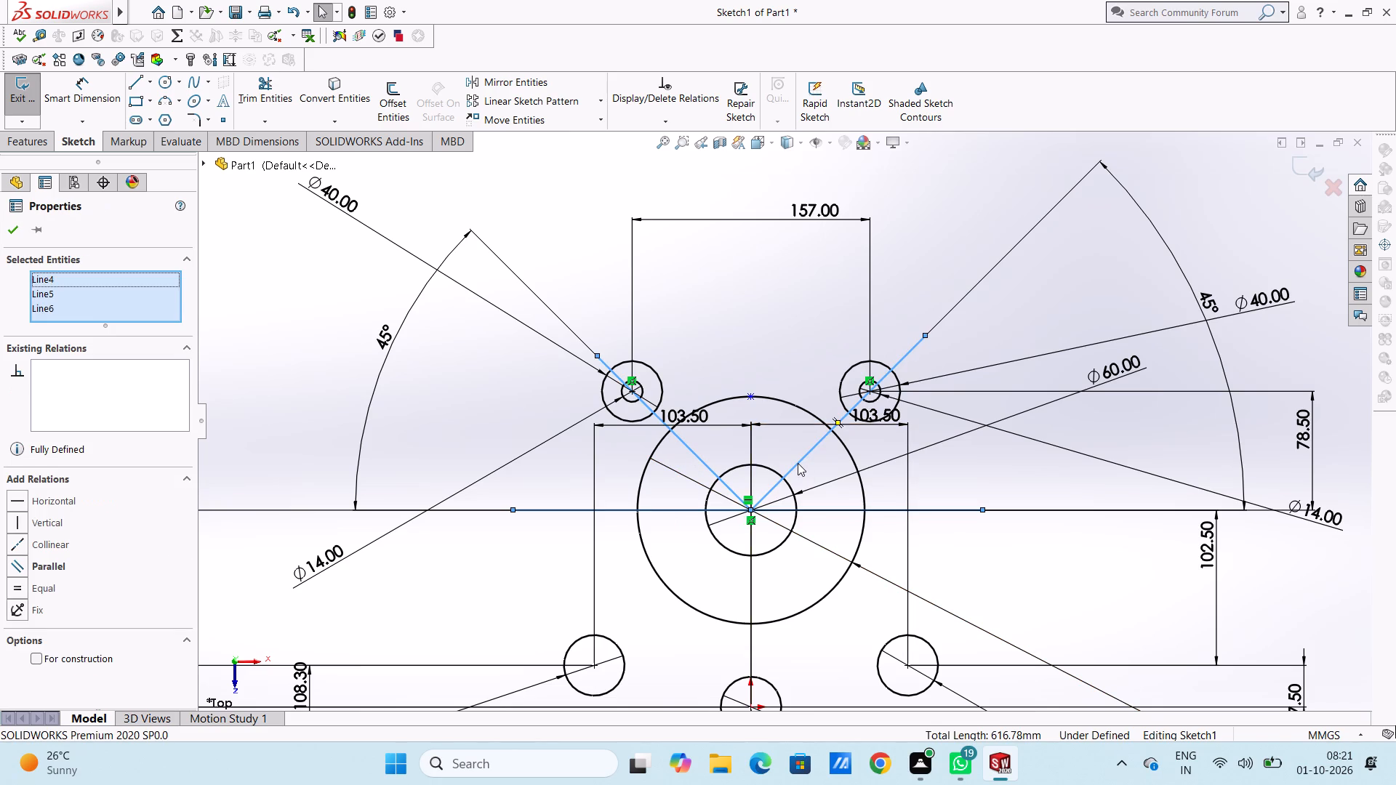
key(Delete)
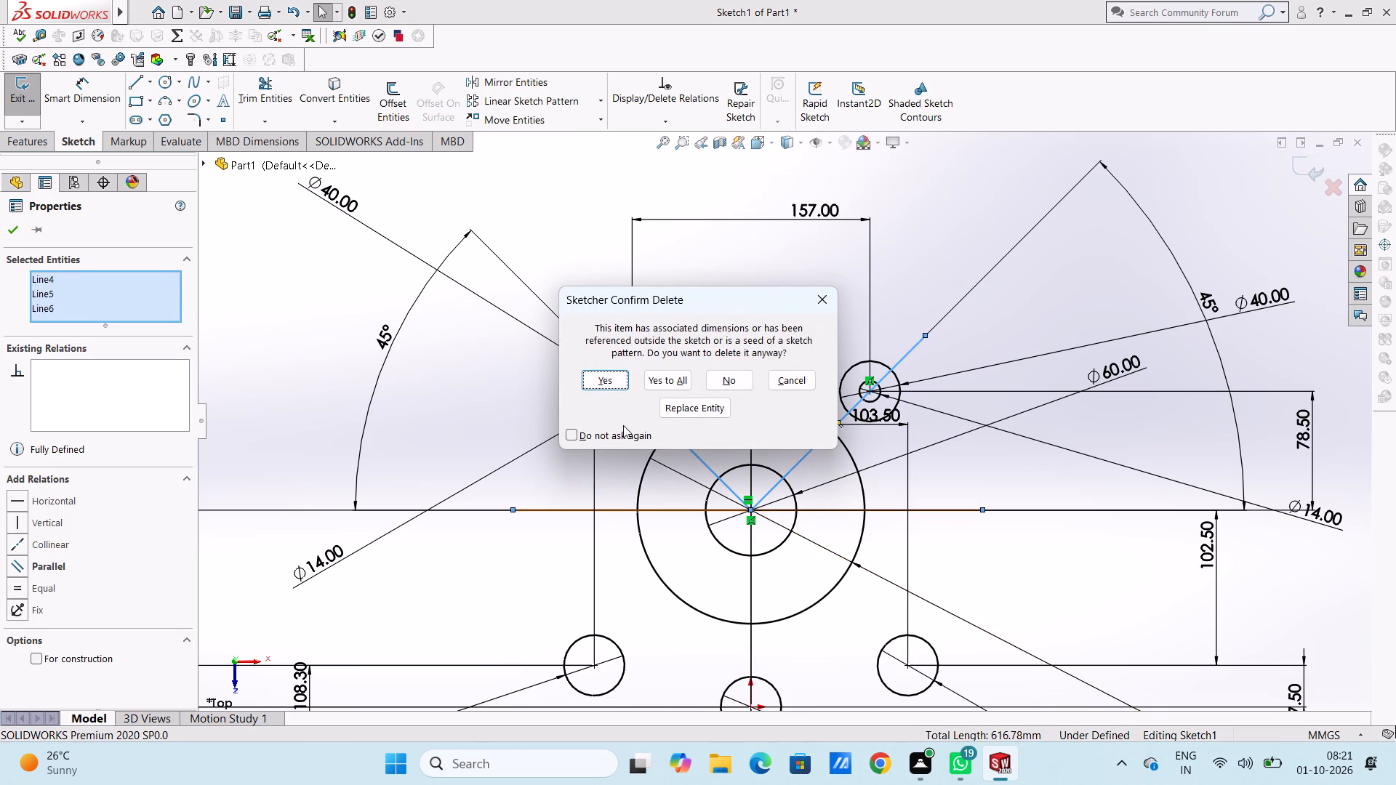
click(608, 378)
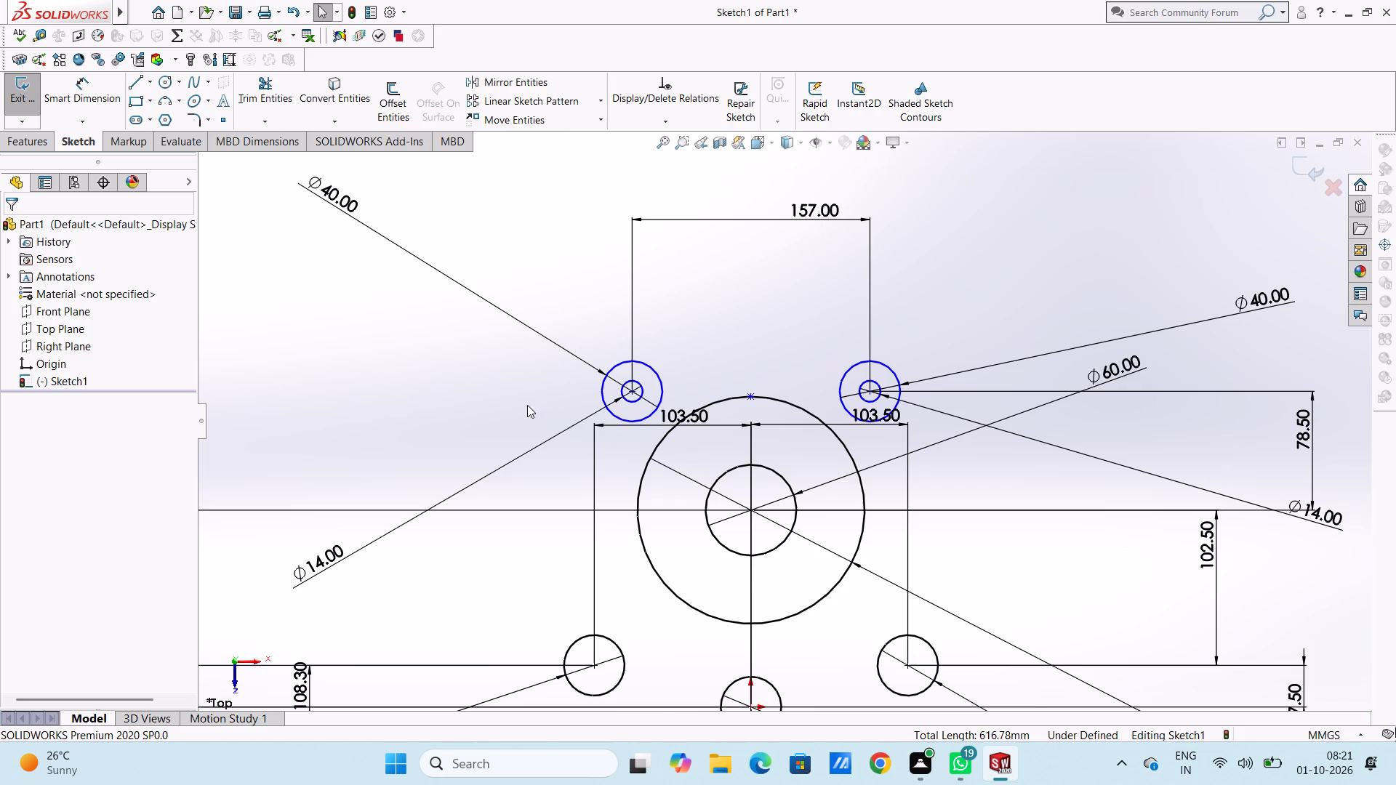
click(508, 390)
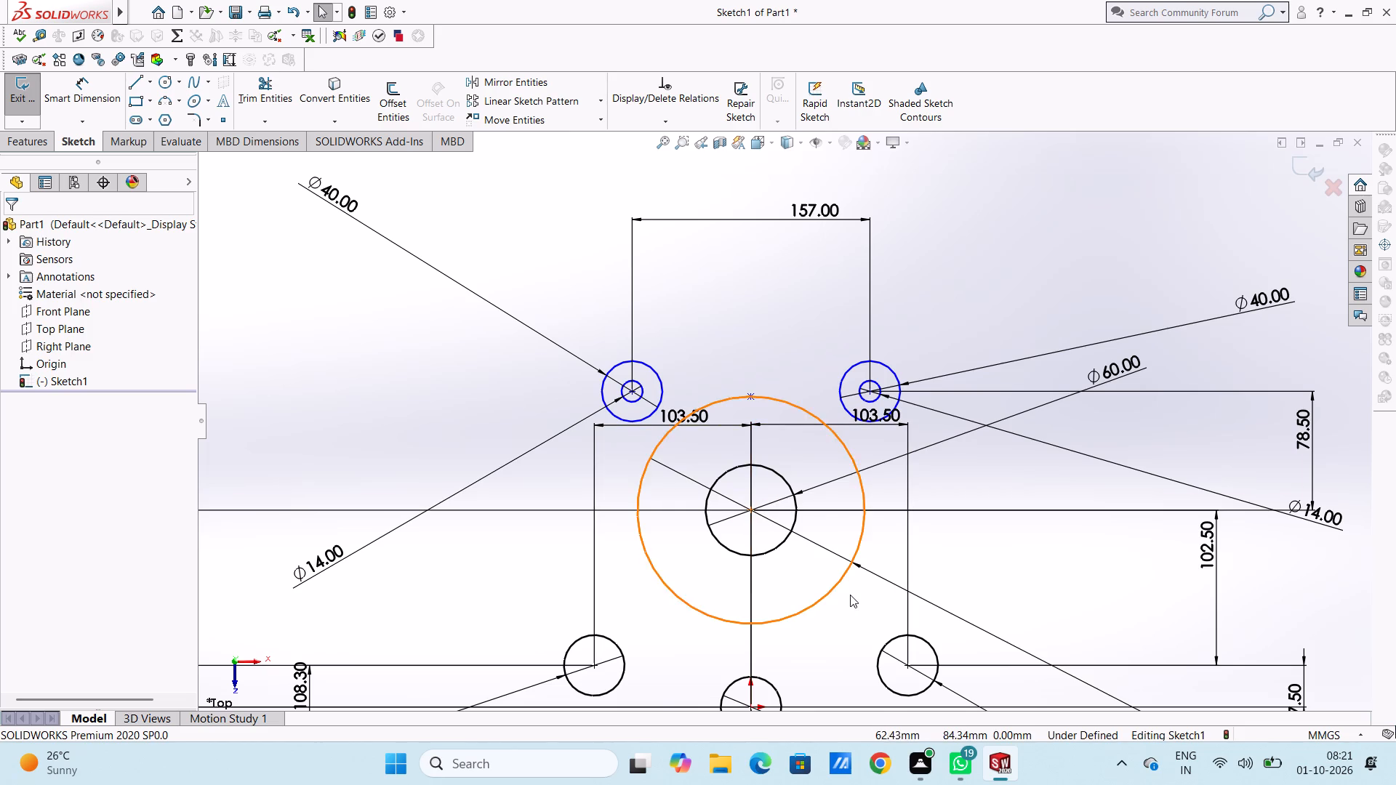
Dimension the vertical distance from the upper-left circle pair's center to the center of the large 150 mm circle.
scroll(850, 595, up, 2)
scroll(823, 499, down, 3)
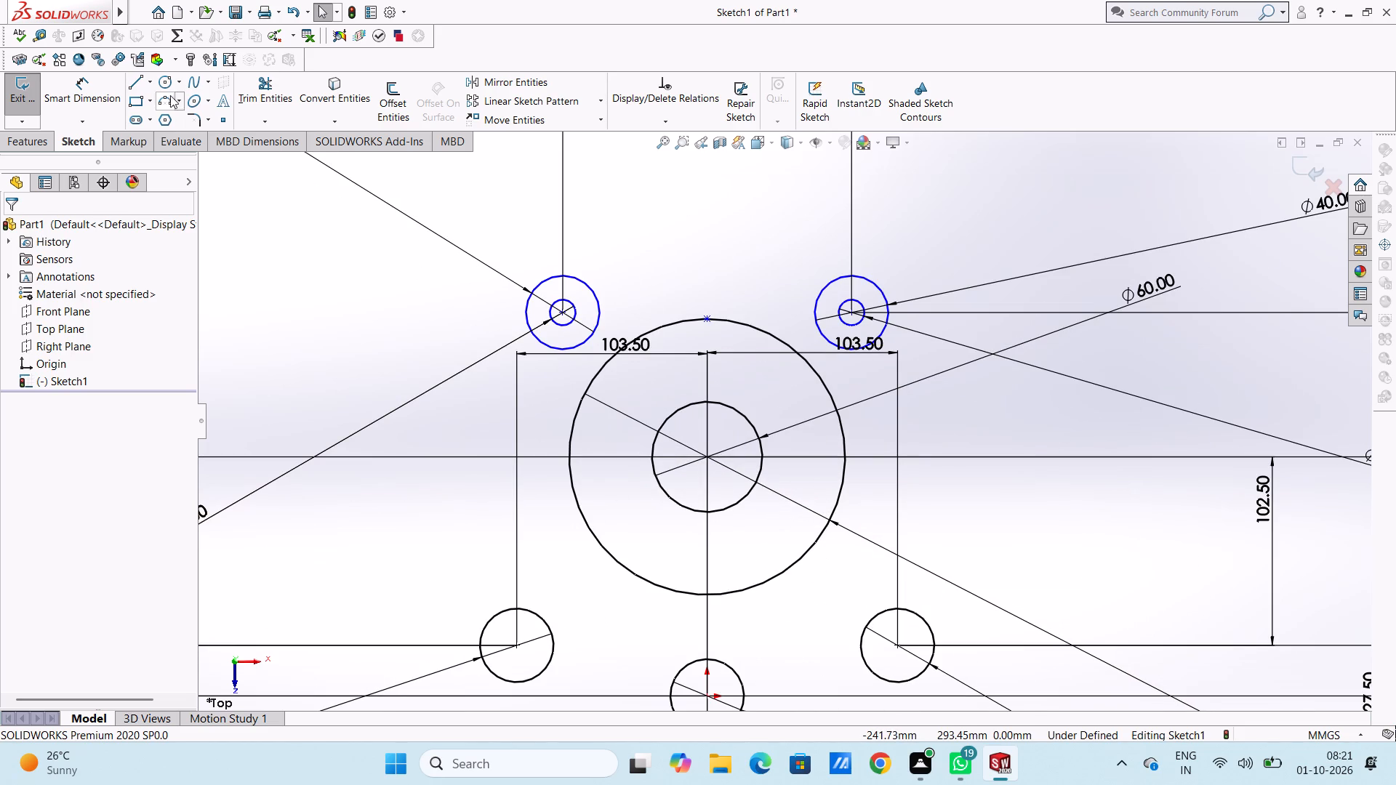
click(95, 86)
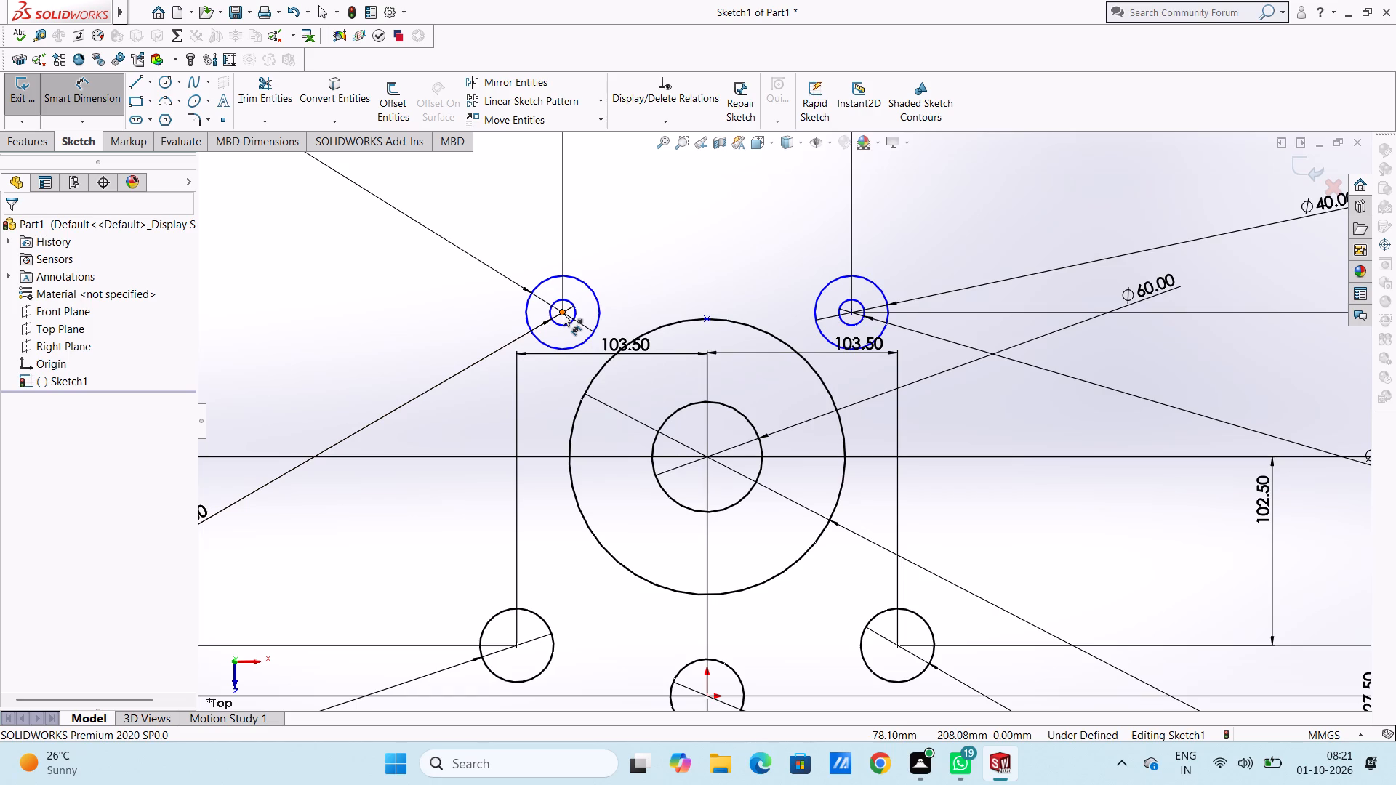
click(562, 313)
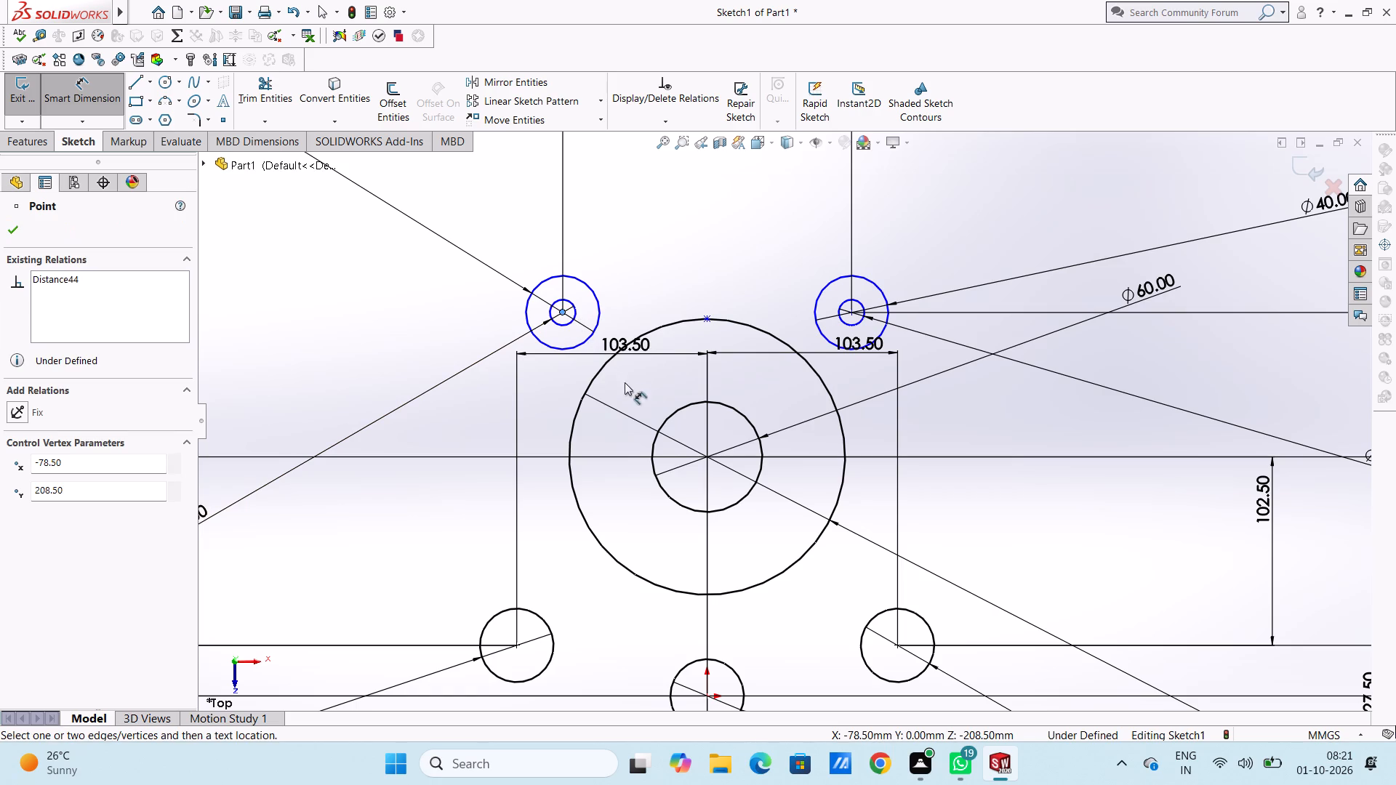
click(708, 454)
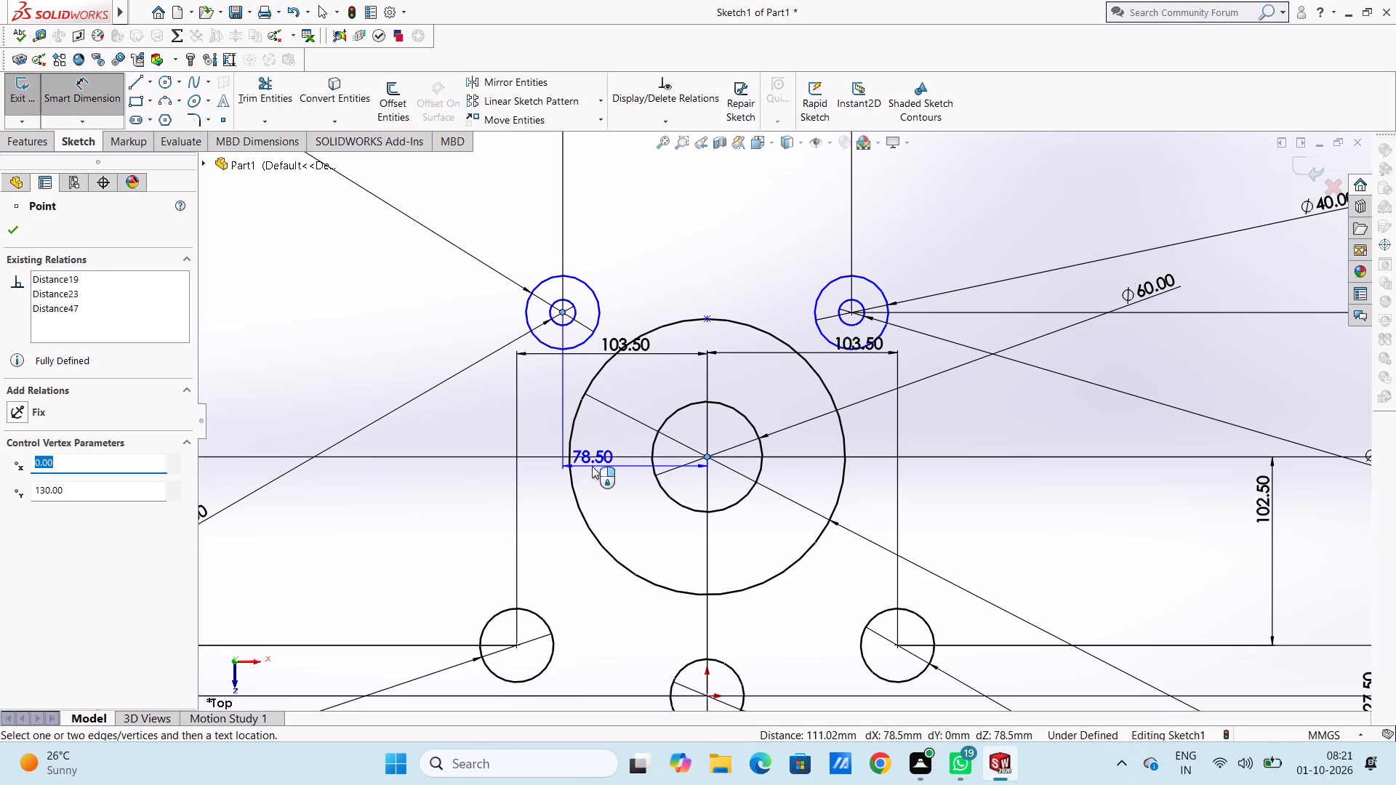
scroll(589, 464, up, 5)
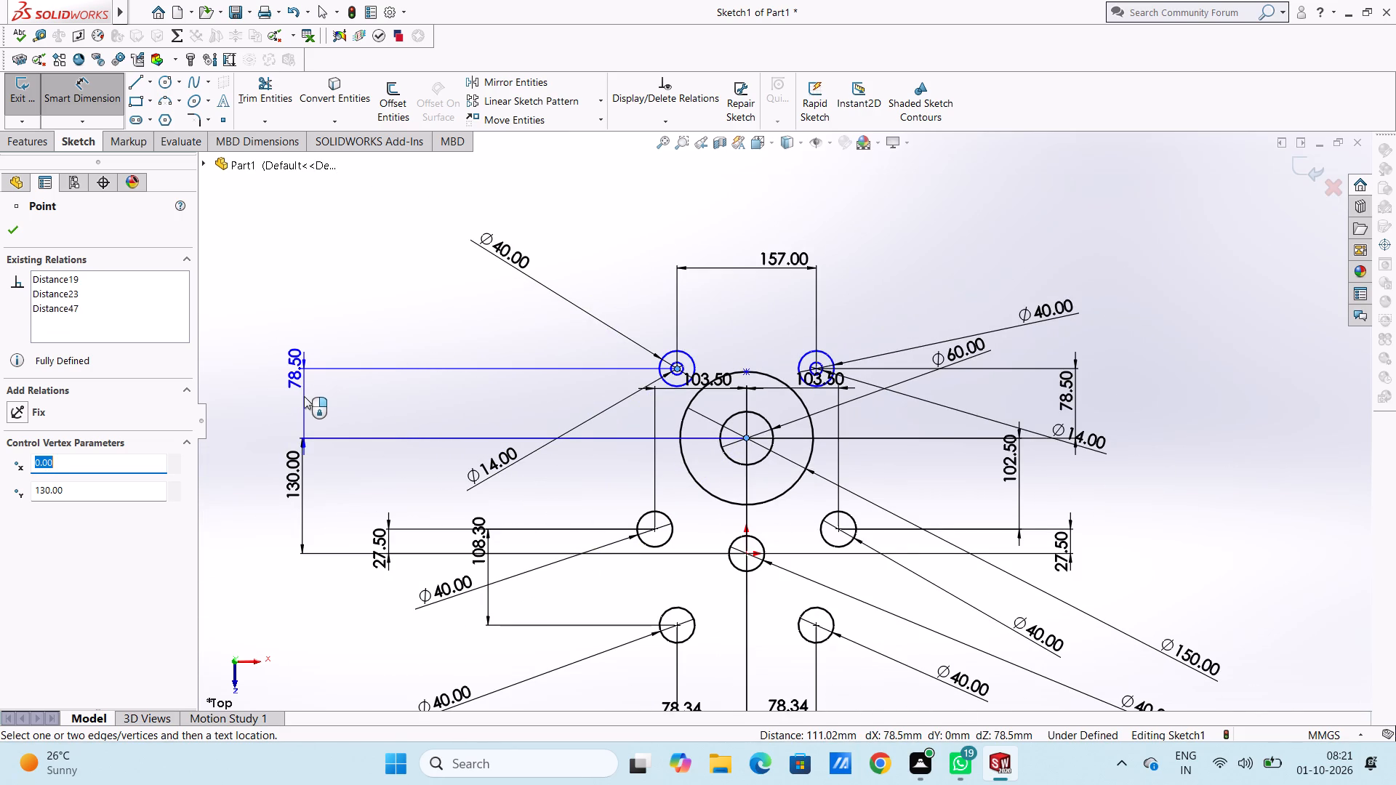
click(304, 396)
click(241, 374)
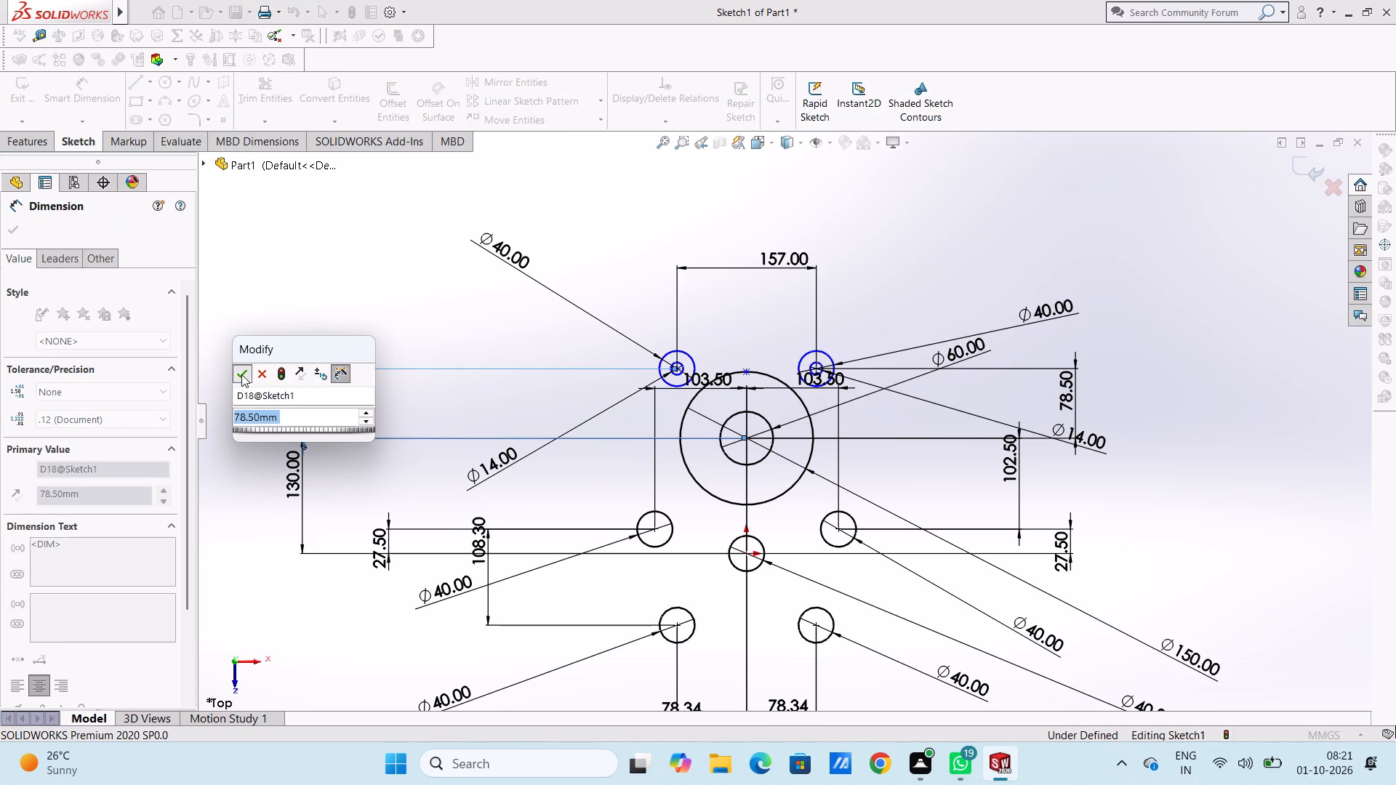
click(385, 347)
Dimension the horizontal distance from the upper-left circle pair's center to the origin, placing it below the sketch.
scroll(730, 600, down, 2)
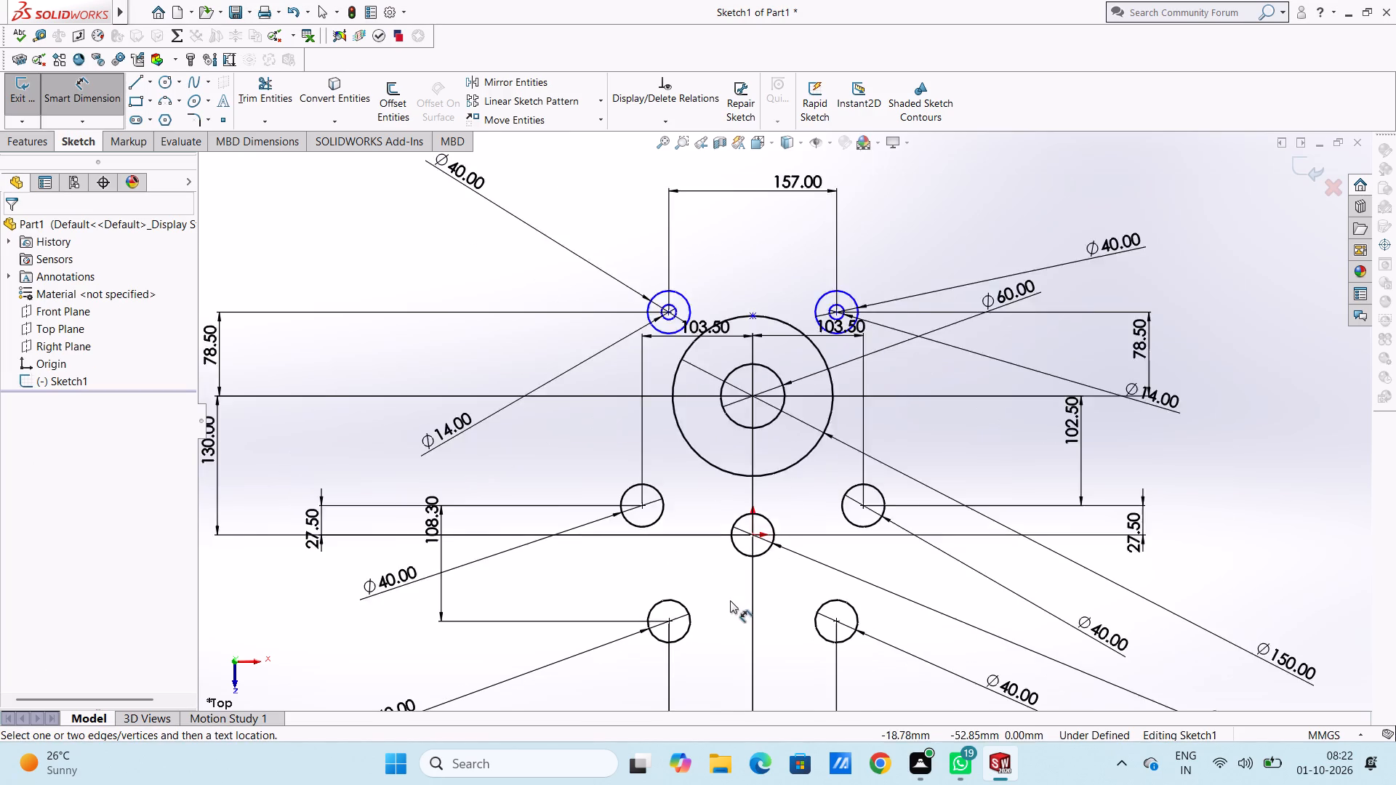
click(658, 245)
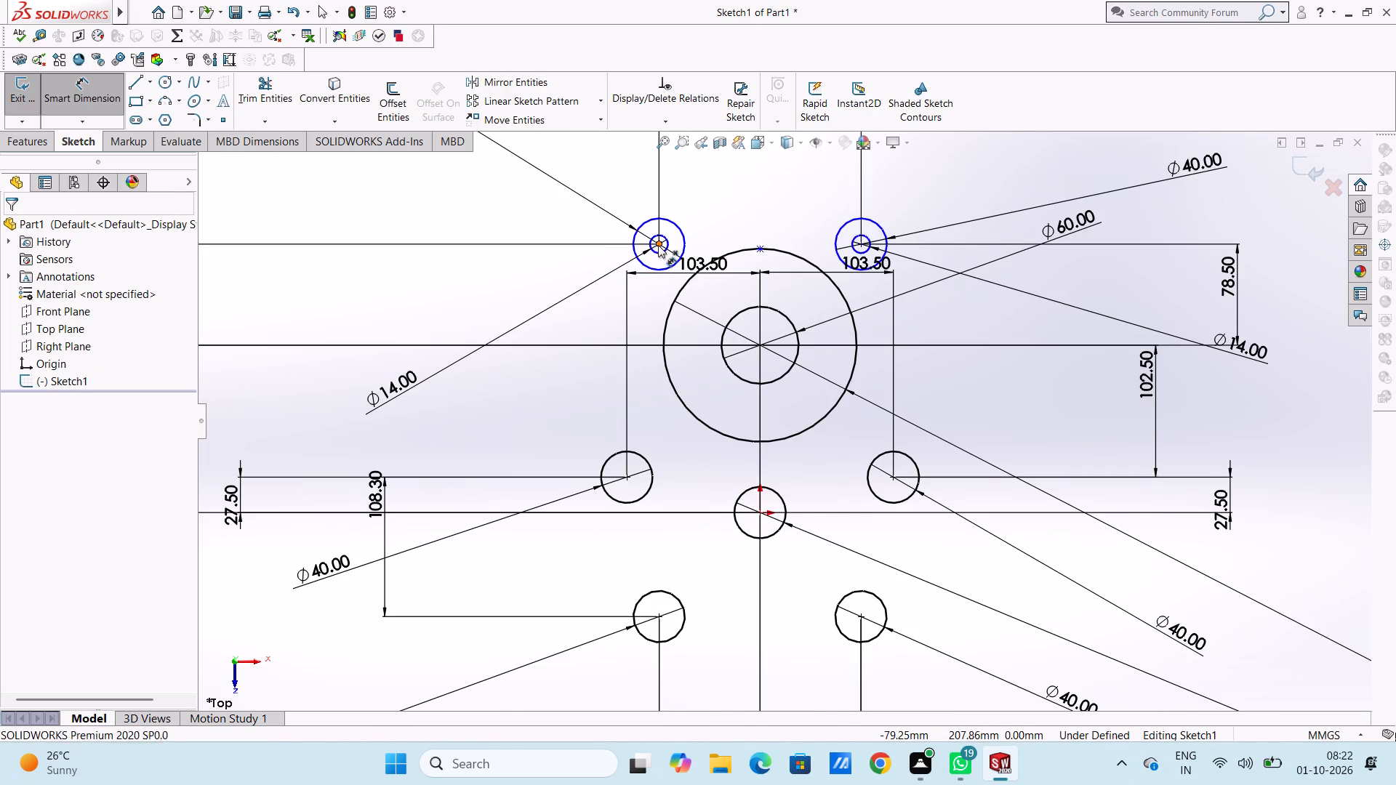
click(763, 510)
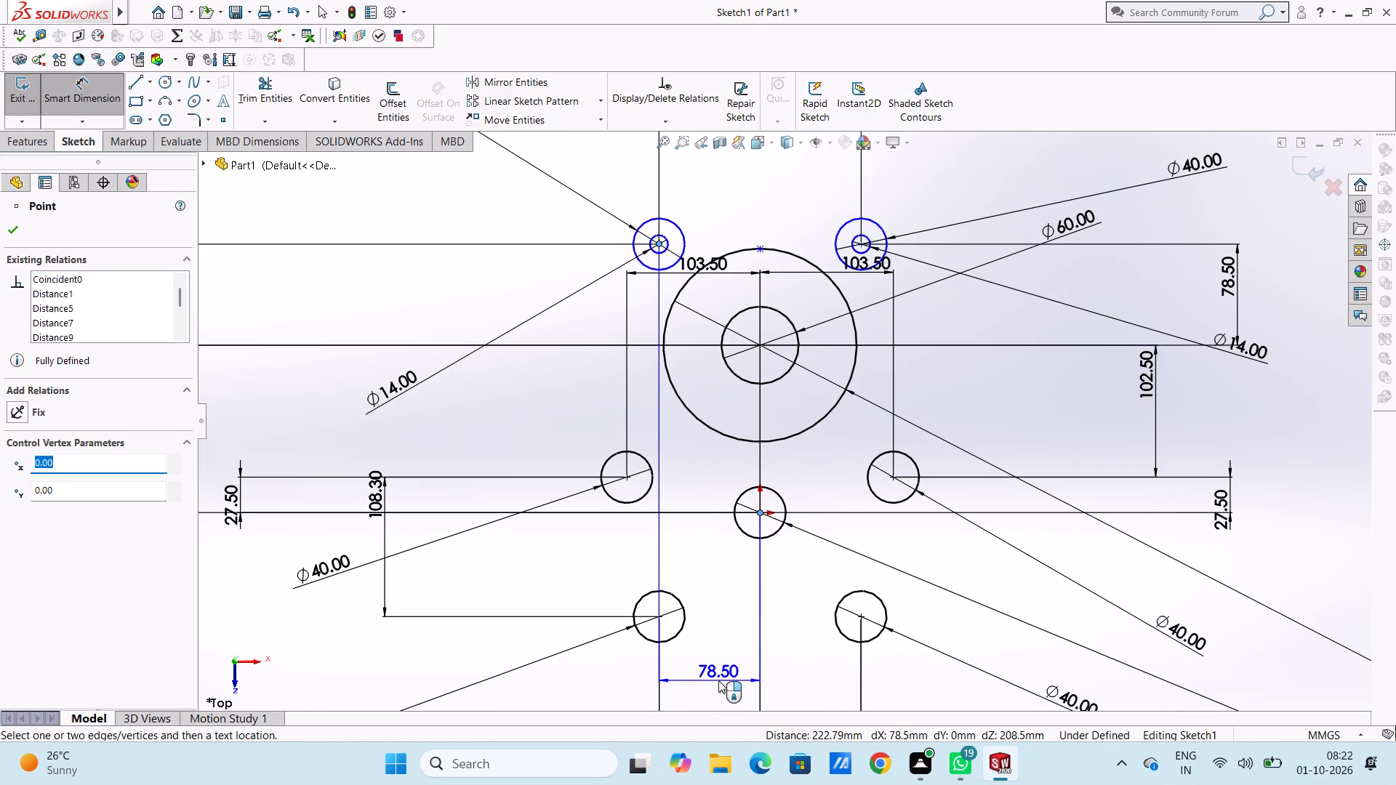
scroll(718, 680, up, 4)
click(760, 660)
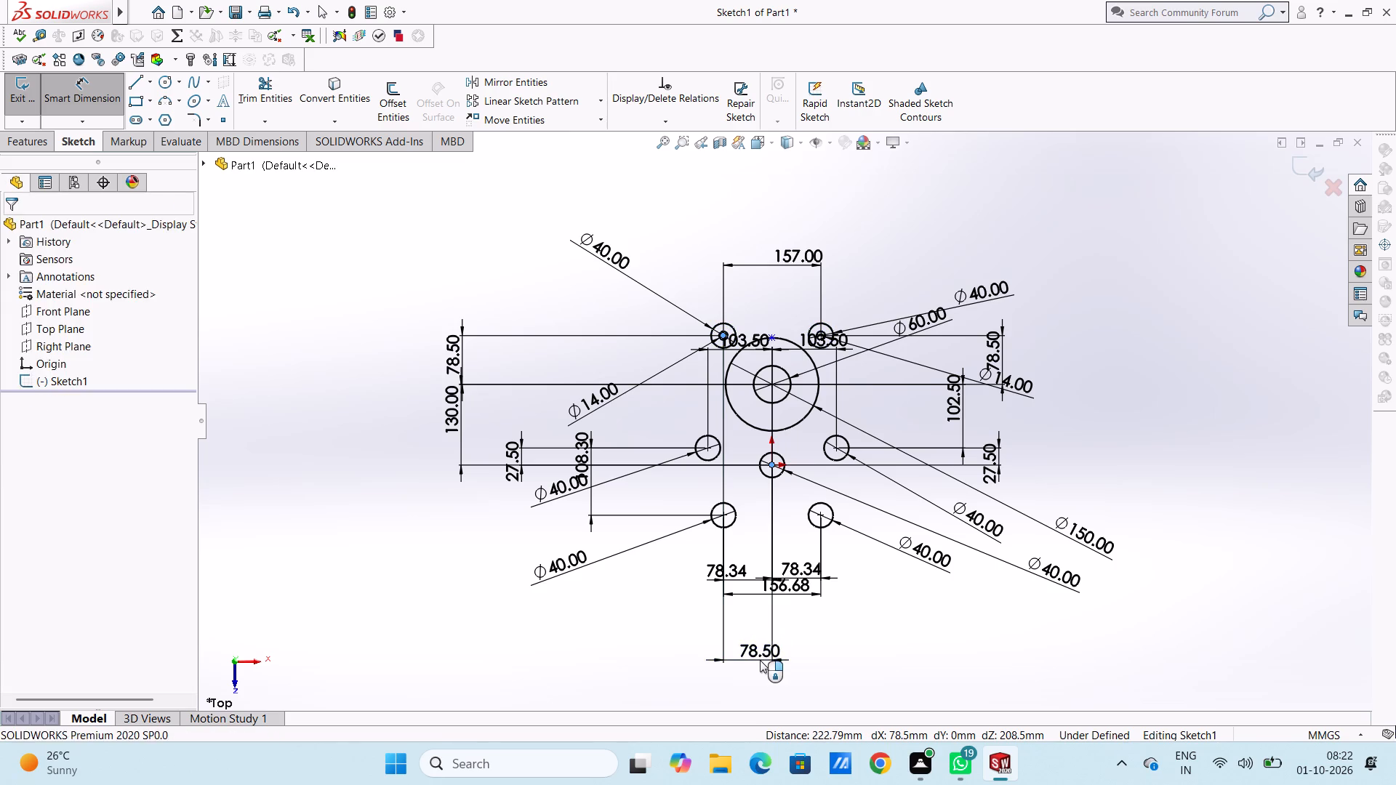
double_click(697, 641)
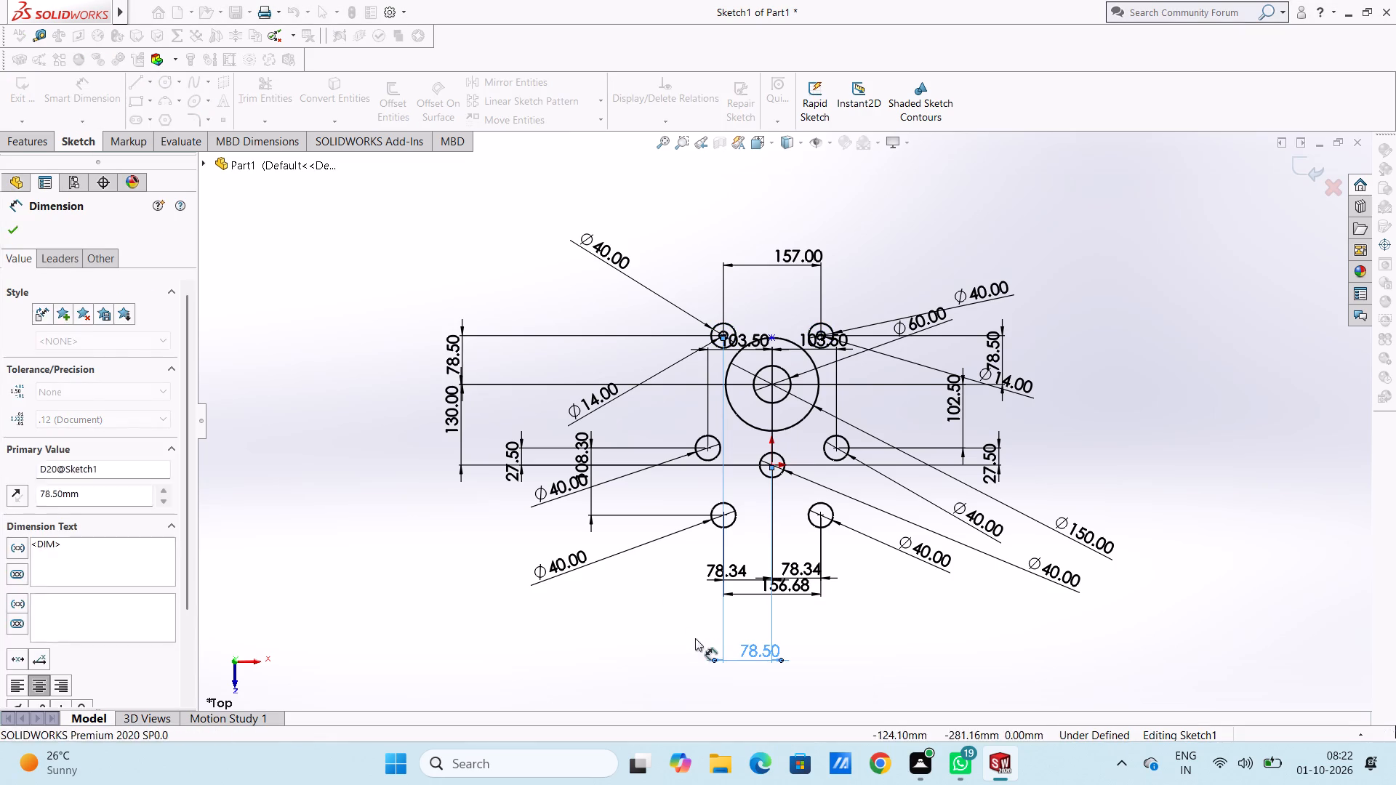
Sketch a smaller concentric circle, about 14 to 22 mm in diameter, inside each of the four 40 mm circles flanking and below the origin.
scroll(814, 368, down, 2)
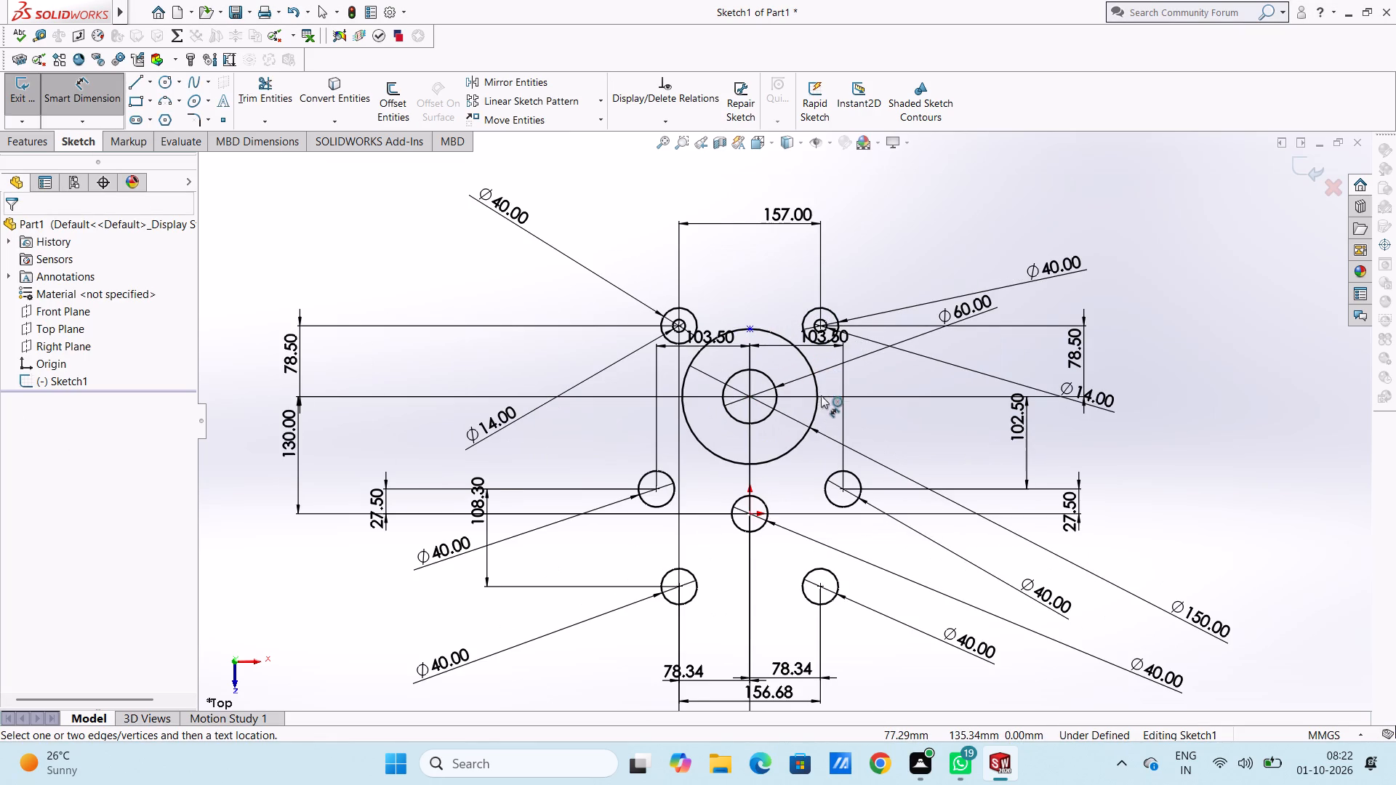
click(166, 84)
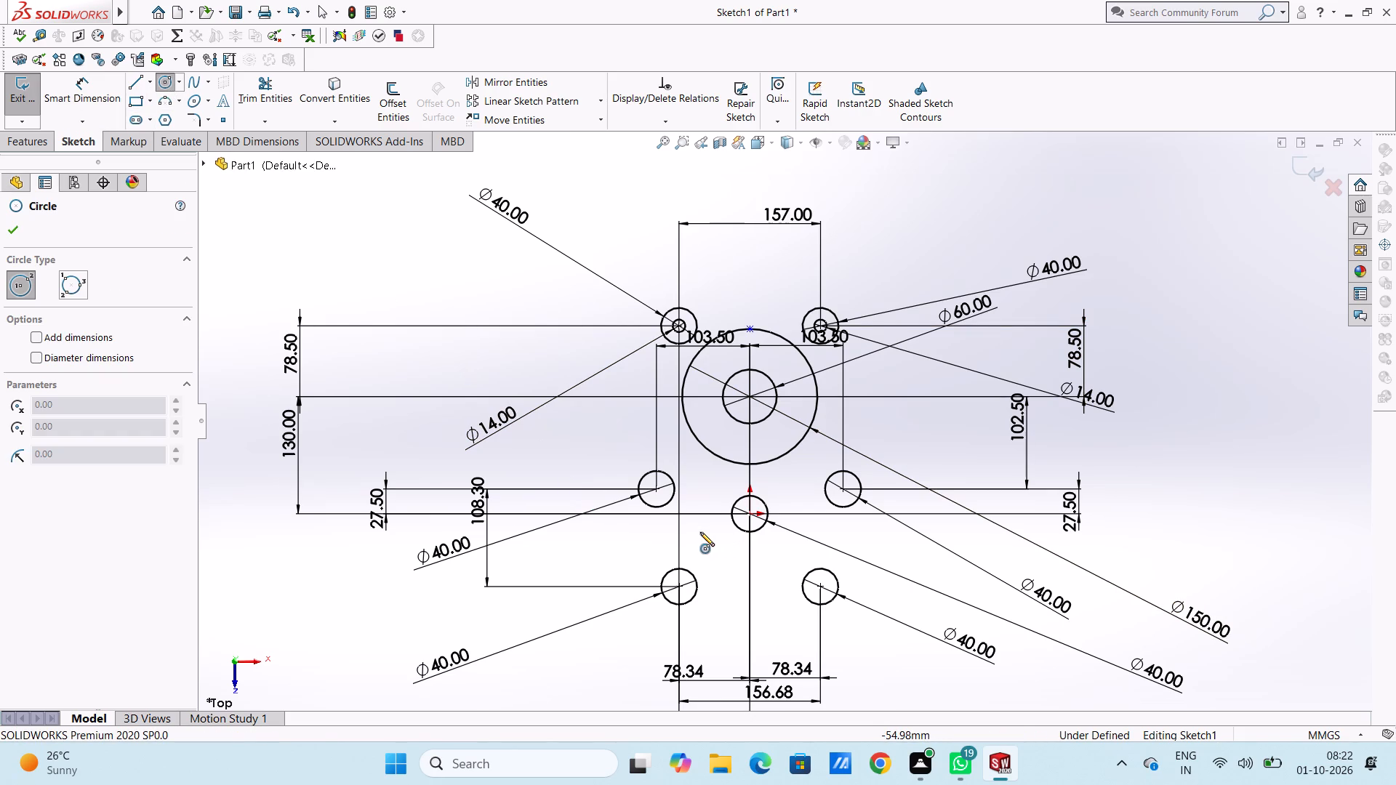
scroll(700, 532, down, 3)
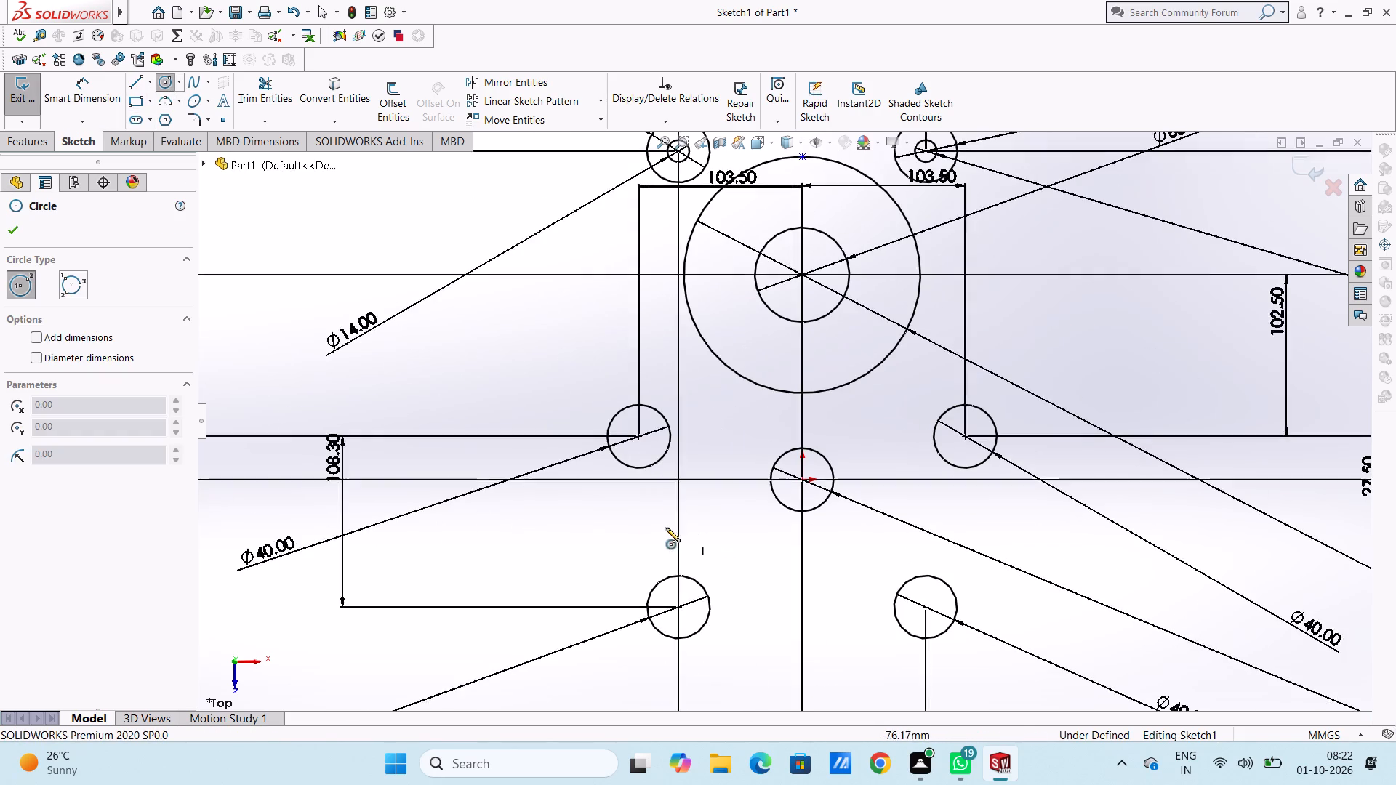
click(637, 435)
click(646, 450)
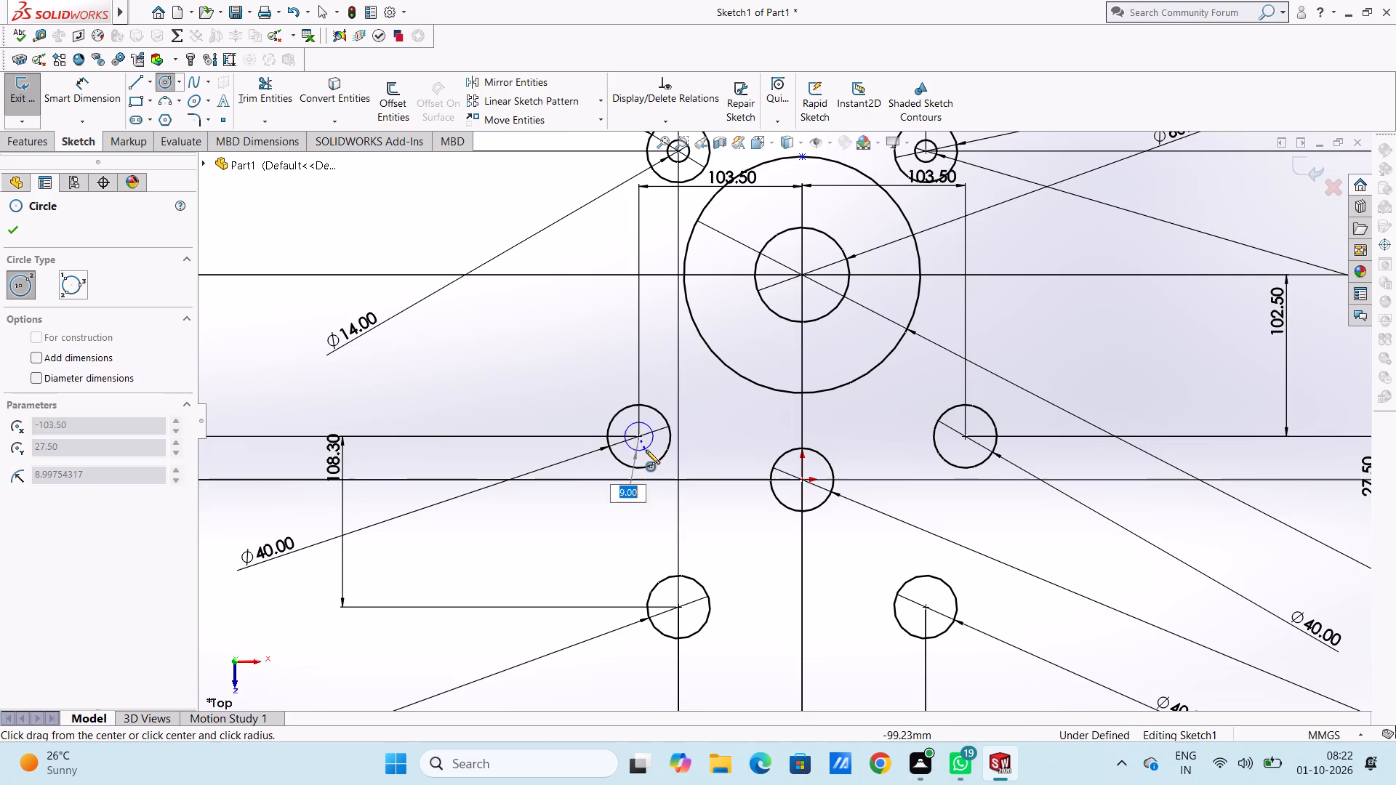
click(963, 436)
click(967, 447)
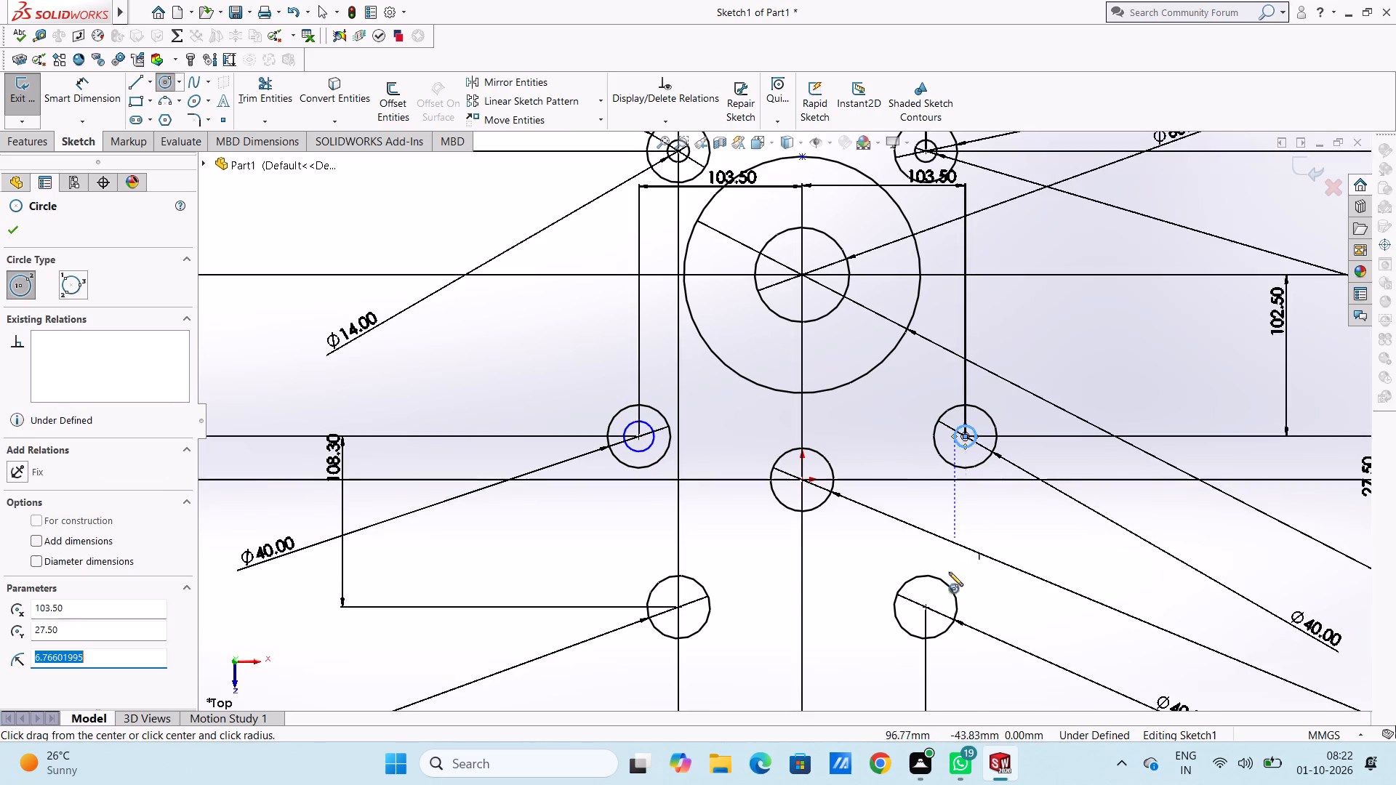
click(928, 607)
click(931, 621)
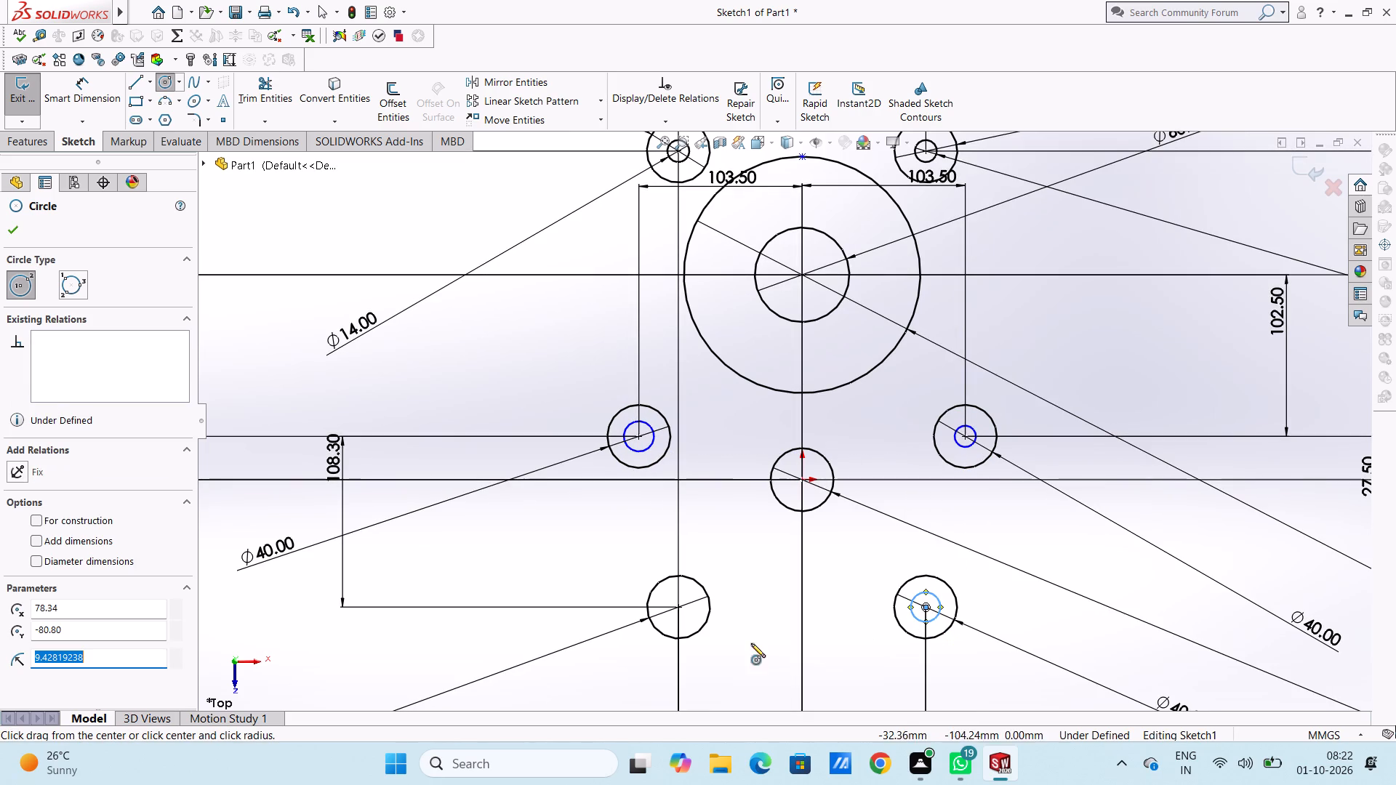
click(677, 603)
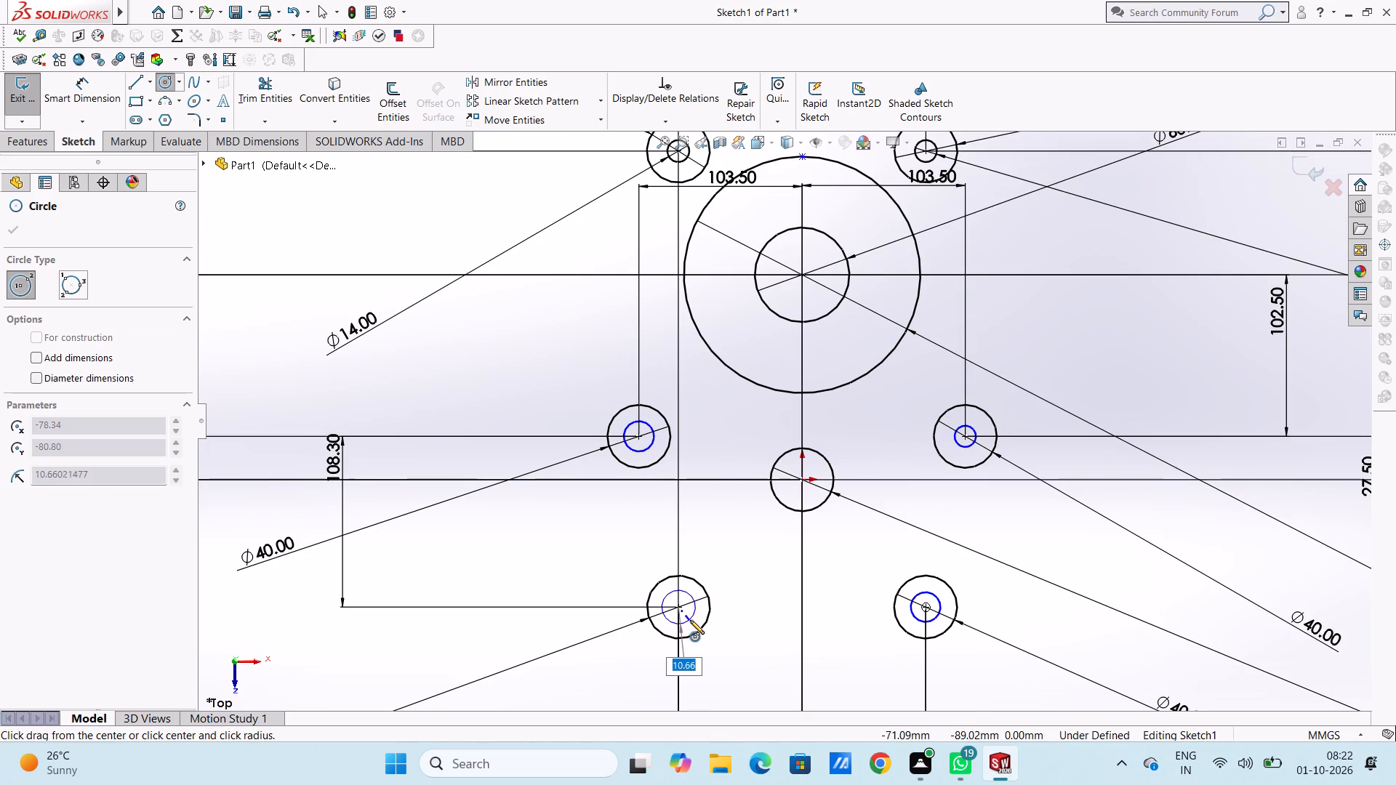
click(690, 620)
click(10, 230)
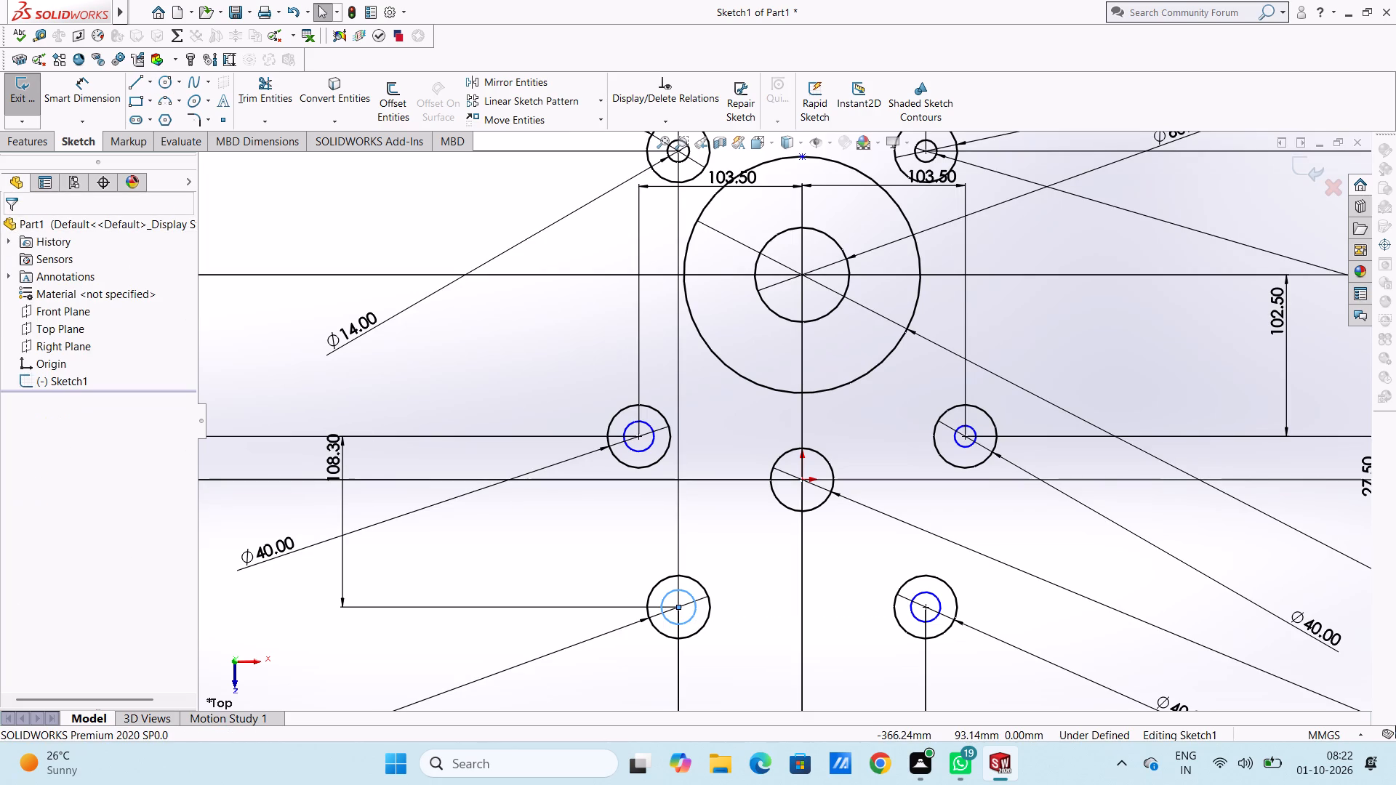
Dimension the inner circle of the pair just left of the origin to a 14 mm diameter.
click(92, 101)
scroll(550, 433, up, 3)
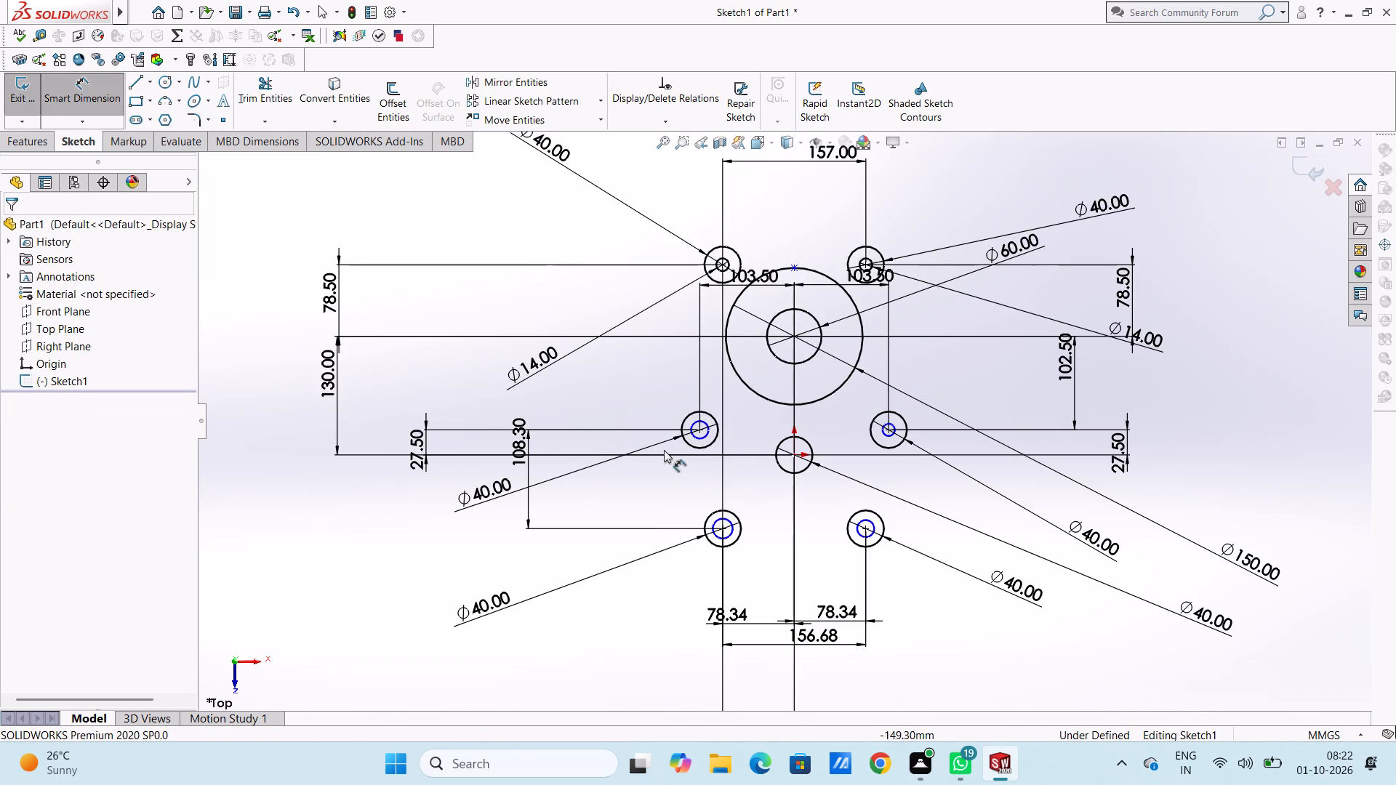
click(702, 437)
click(388, 606)
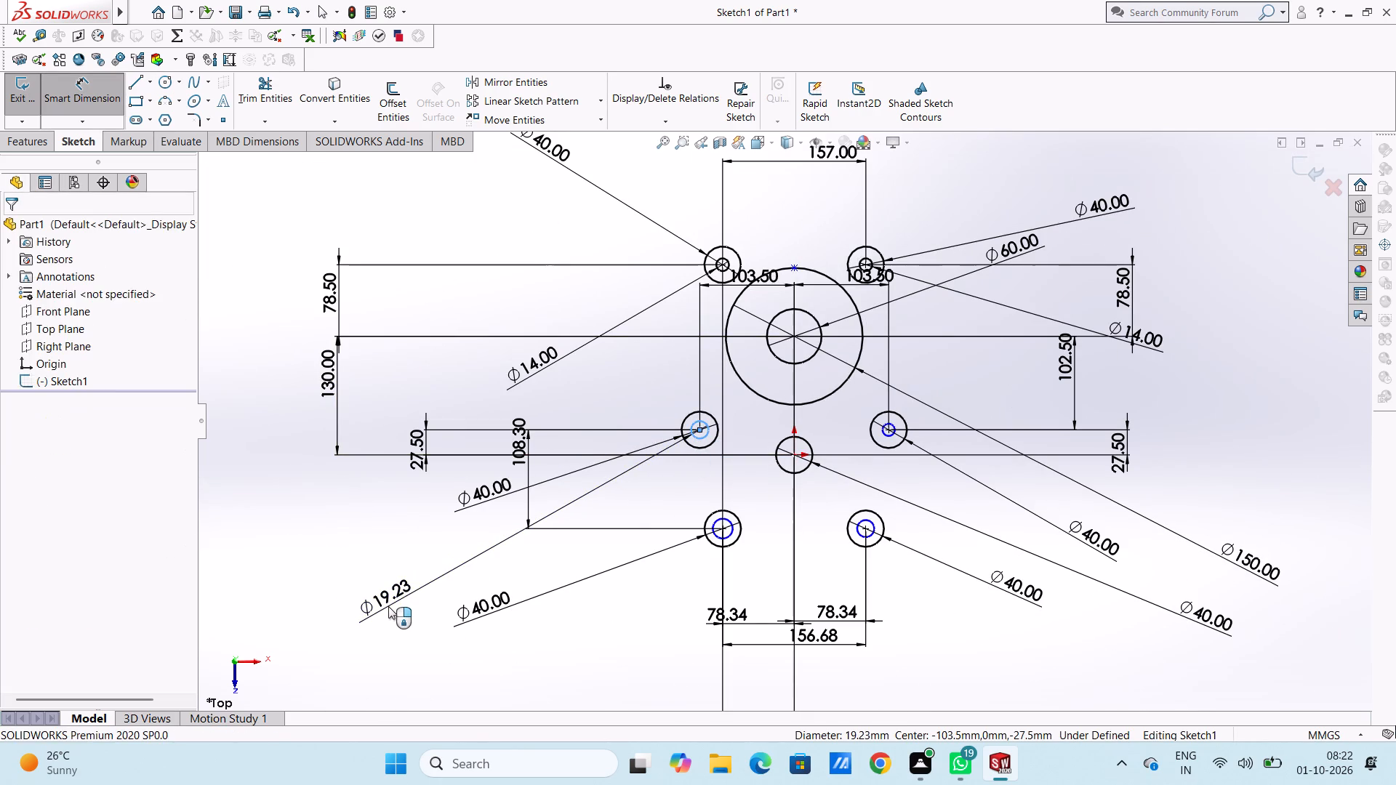
text(14)
key(Return)
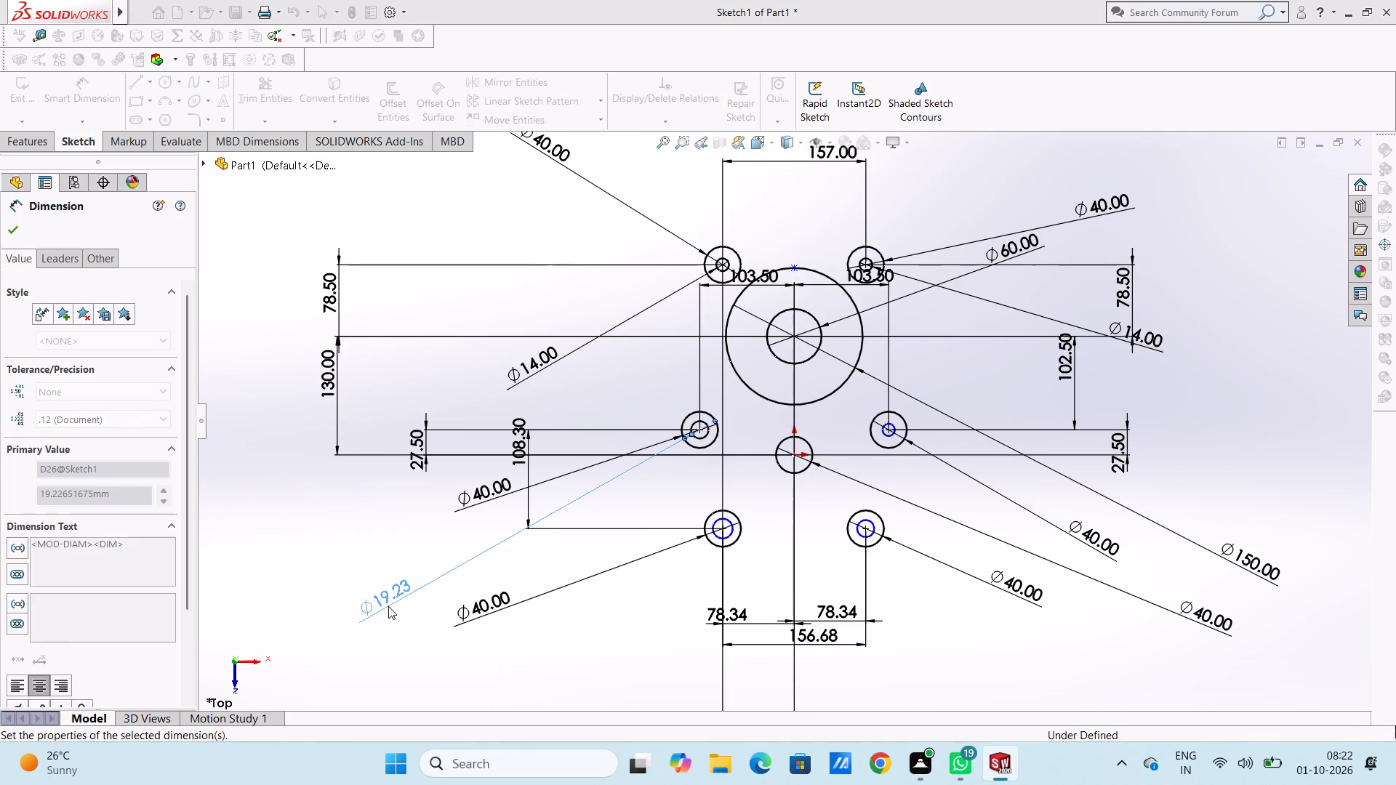
click(605, 646)
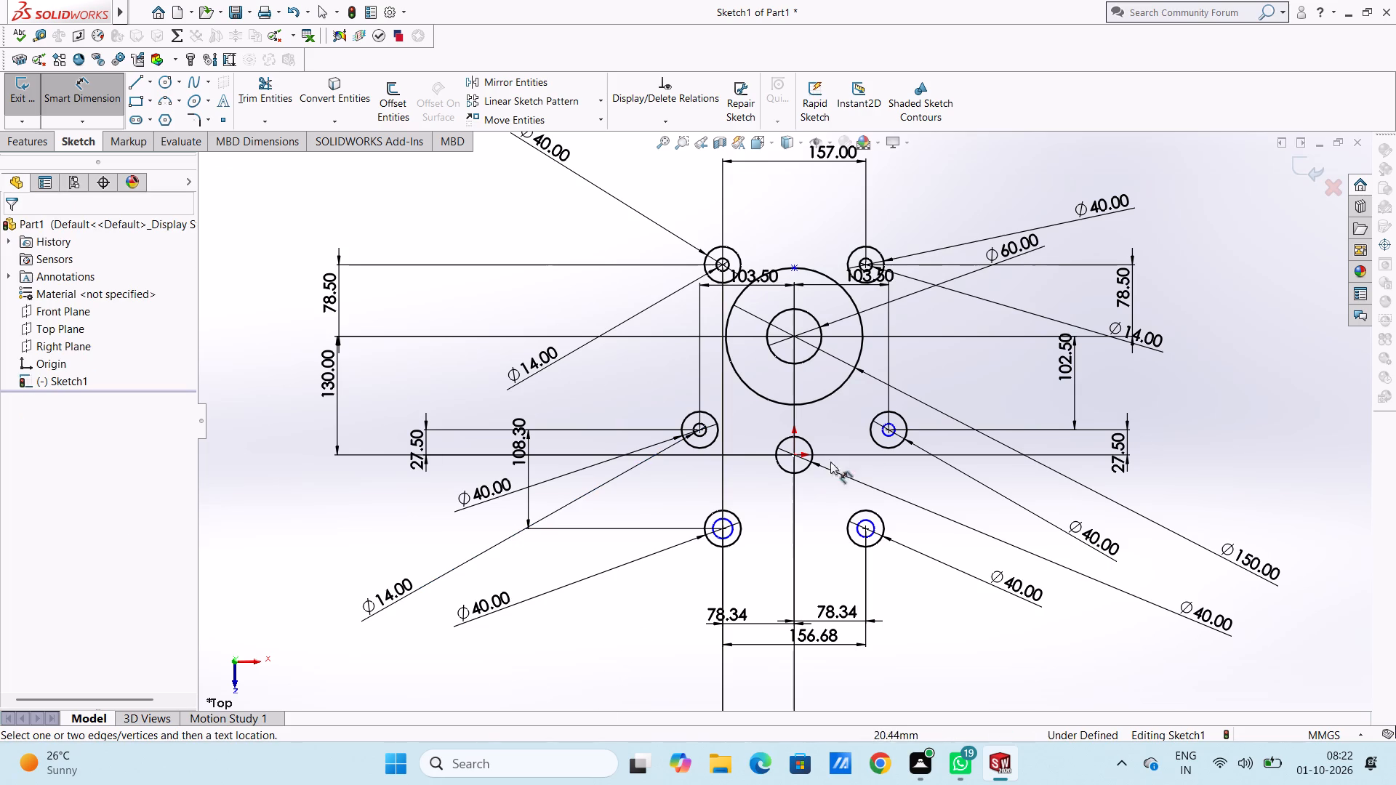
Dimension the inner circle of the pair just right of the origin to a 14 mm diameter.
click(893, 437)
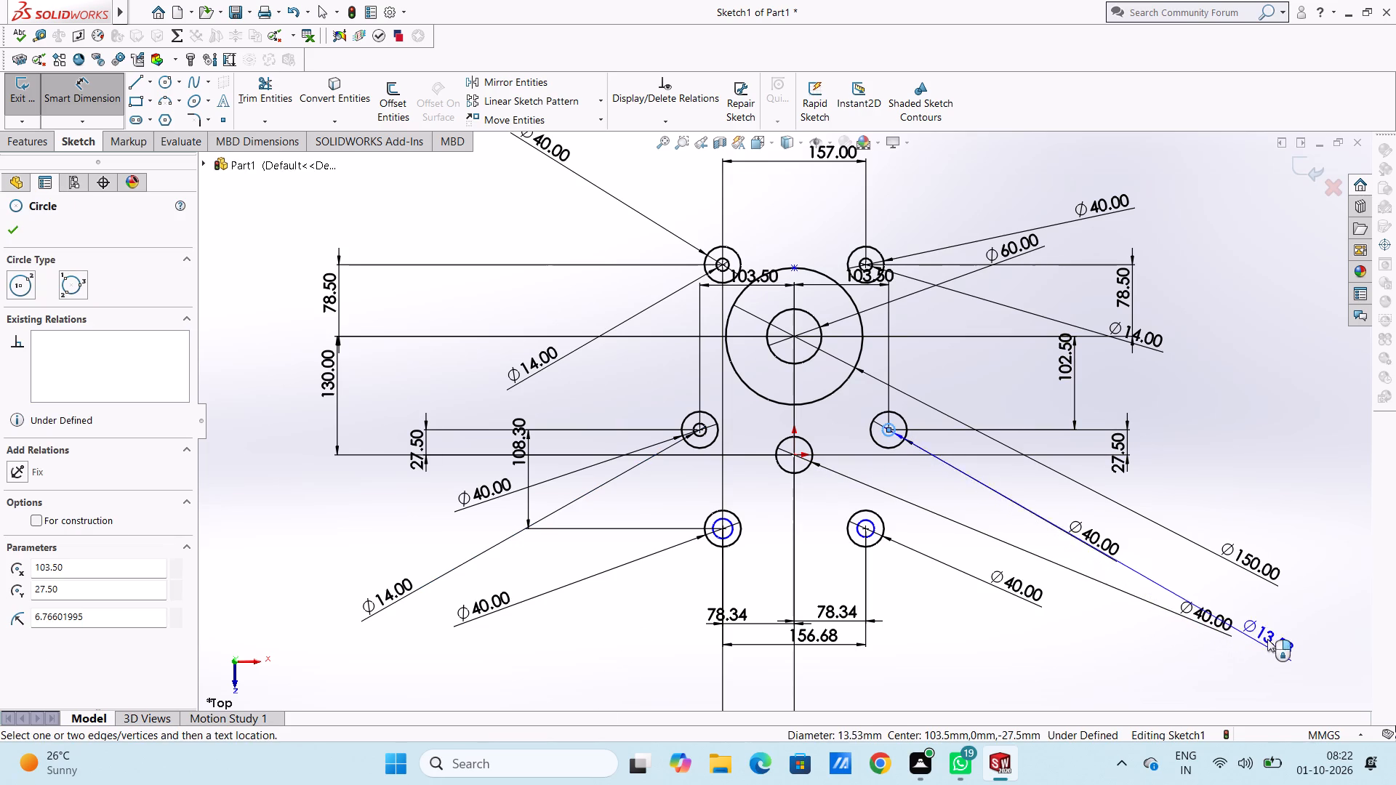
click(1267, 638)
text(14)
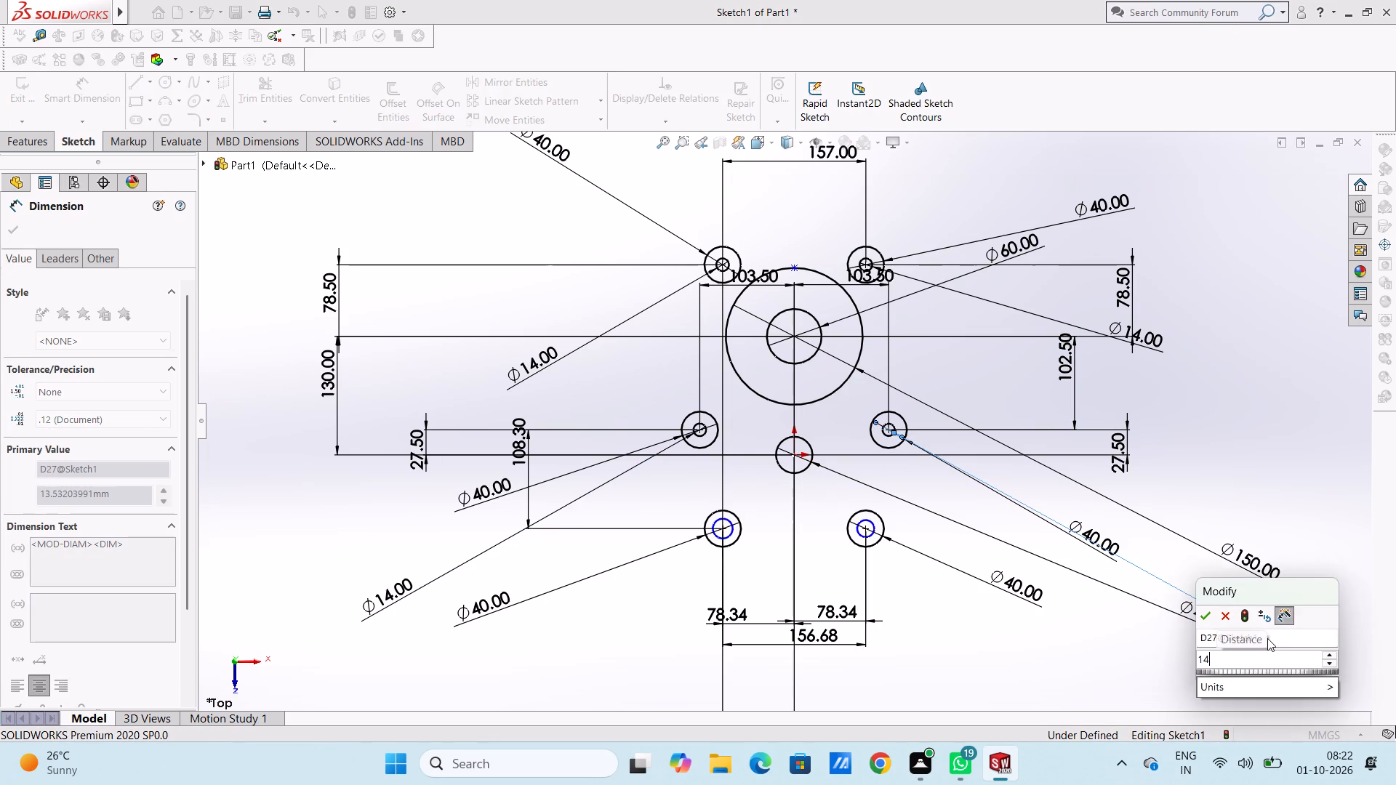
key(Return)
click(1035, 654)
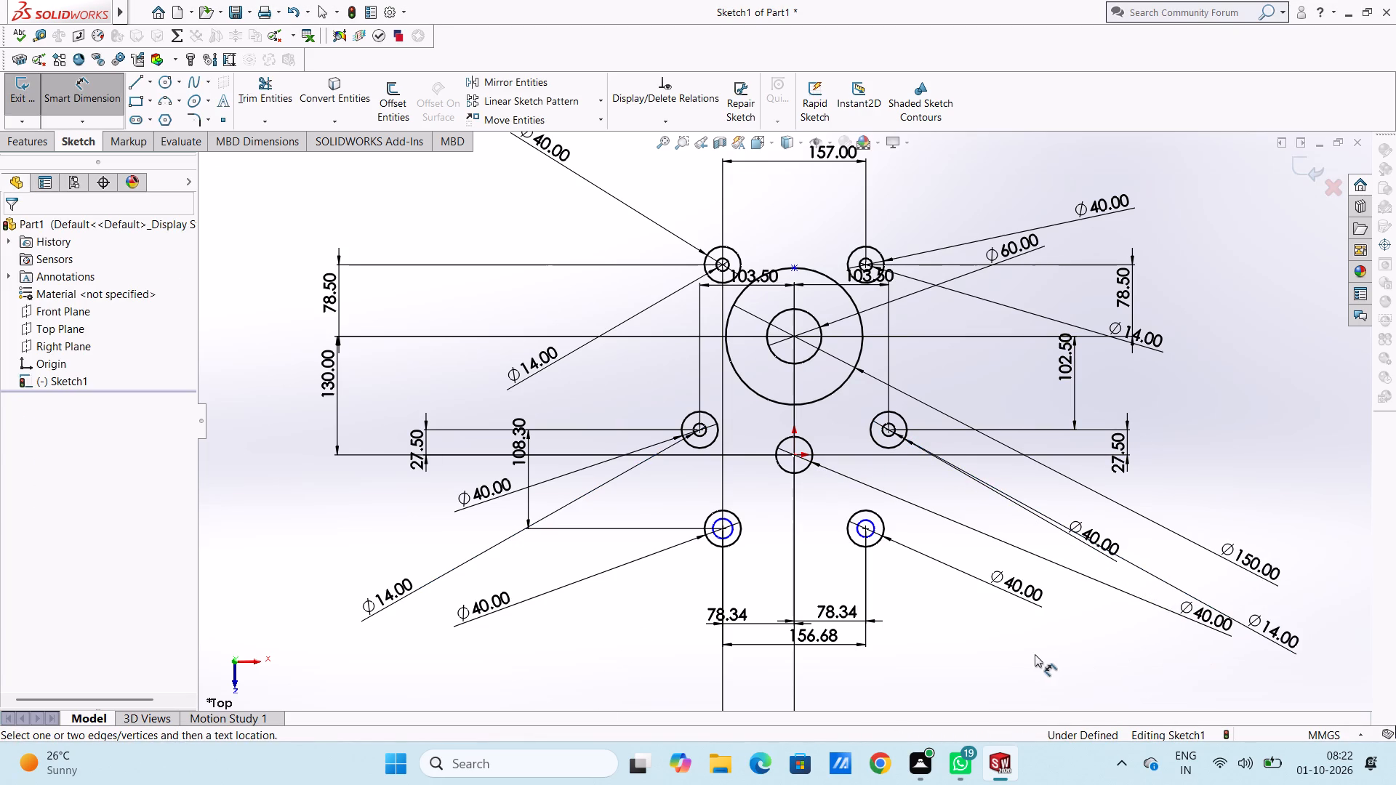
Dimension the inner circle of the lower-right concentric pair to a 14 mm diameter.
click(872, 535)
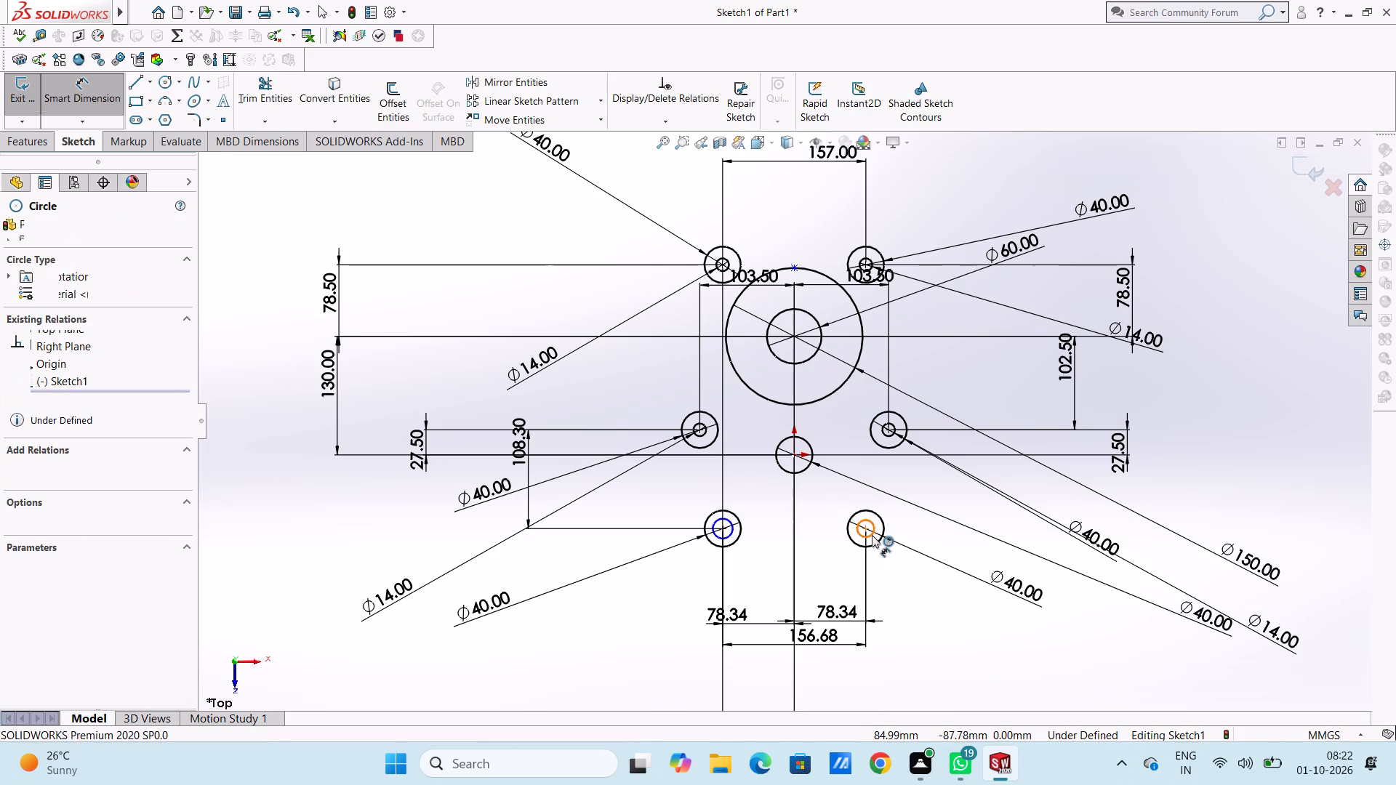
click(1177, 679)
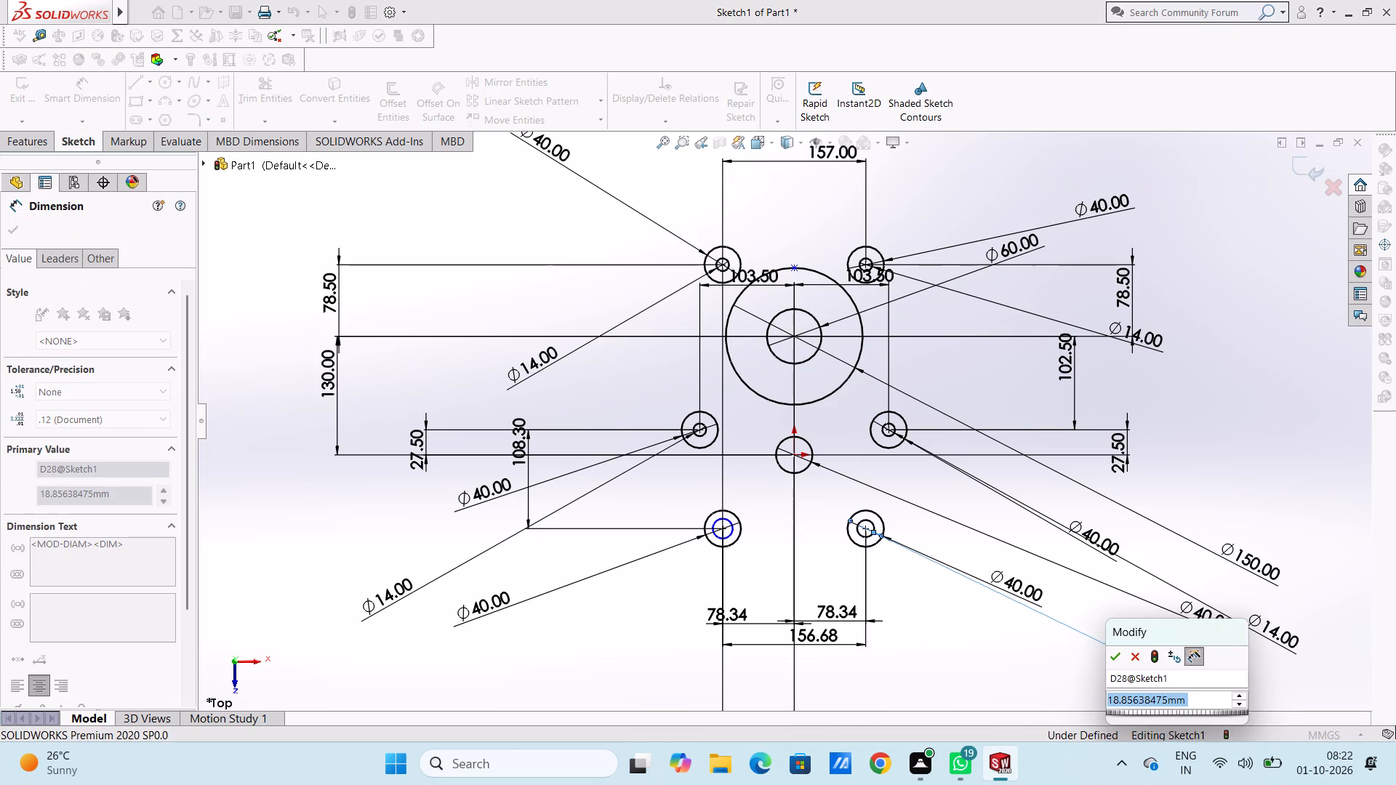
text(14)
key(Return)
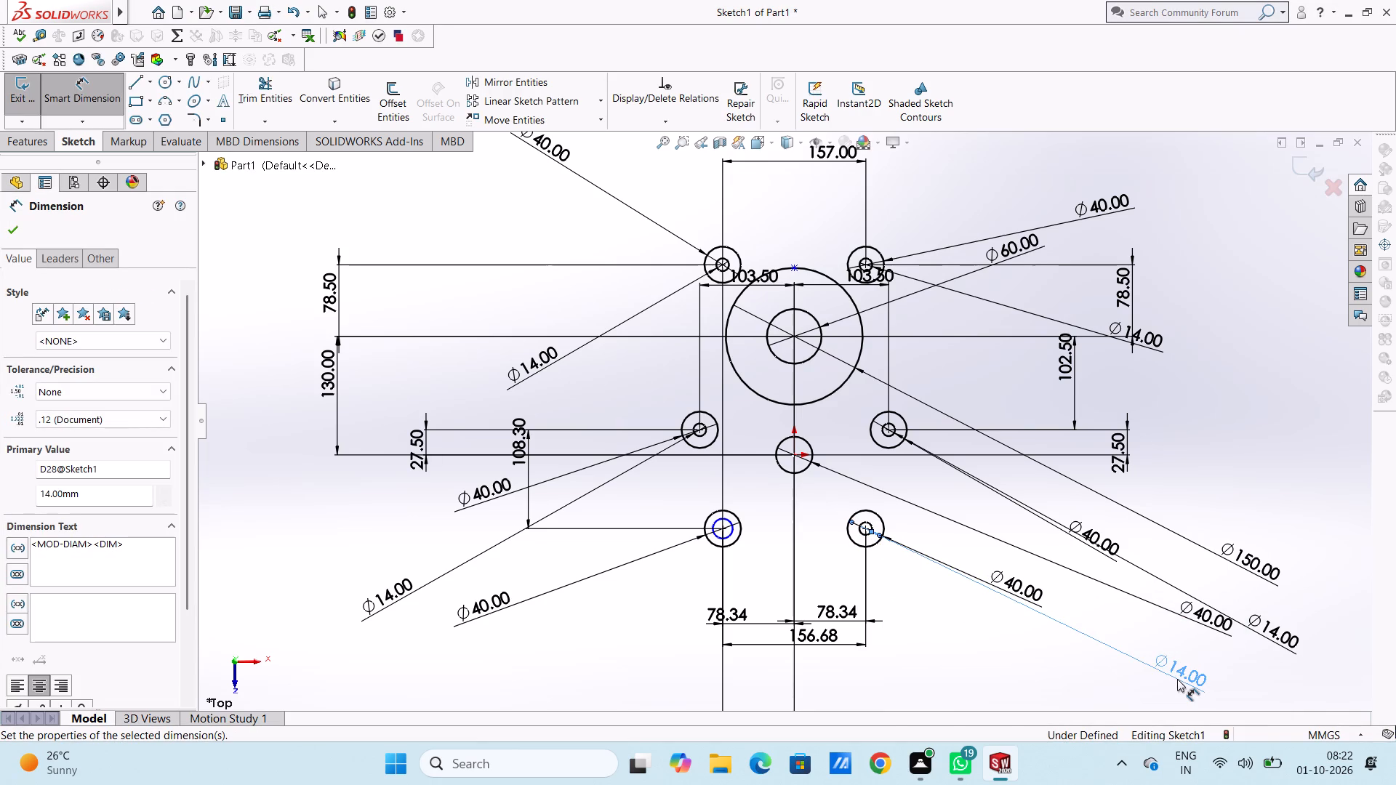
click(1020, 680)
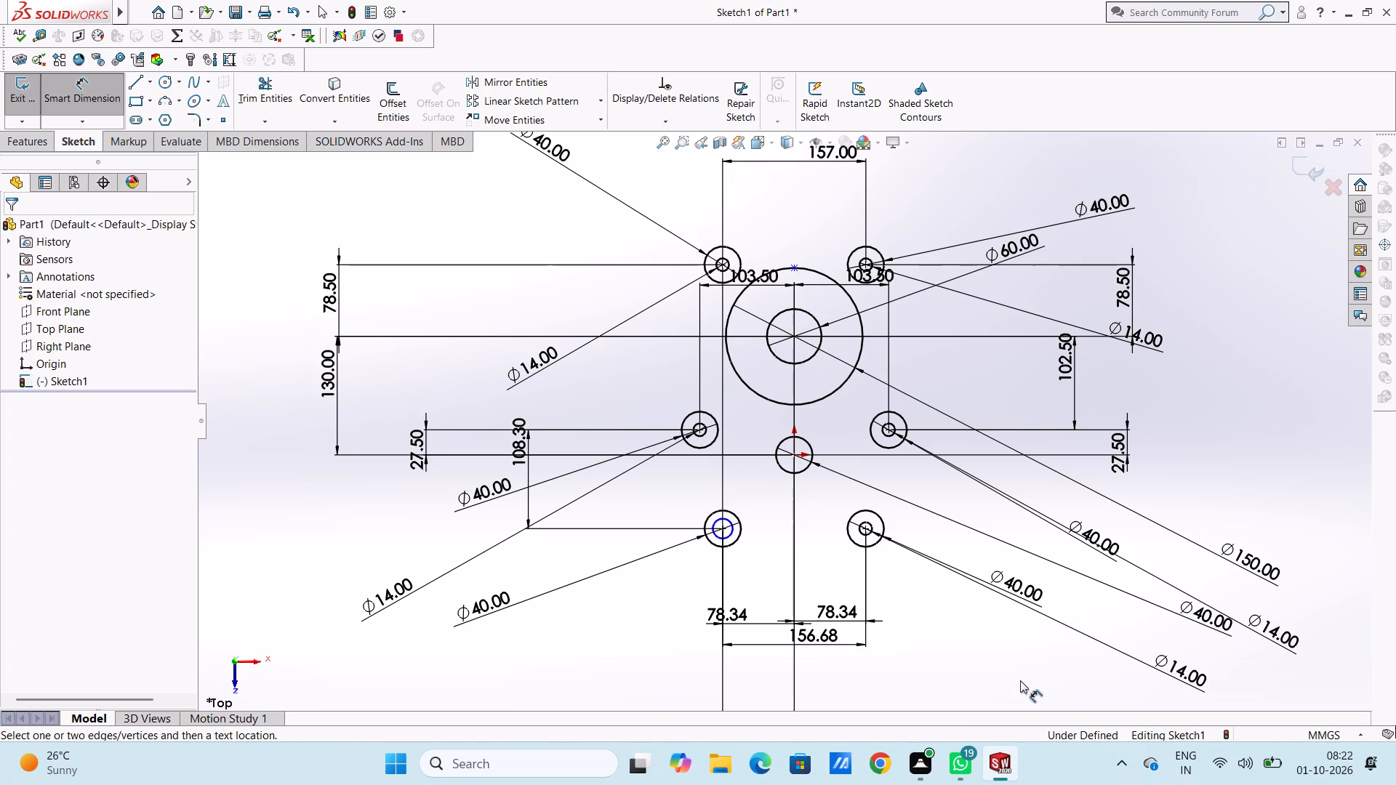
Dimension the inner circle of the lower-left concentric pair to a 14 mm diameter.
click(732, 535)
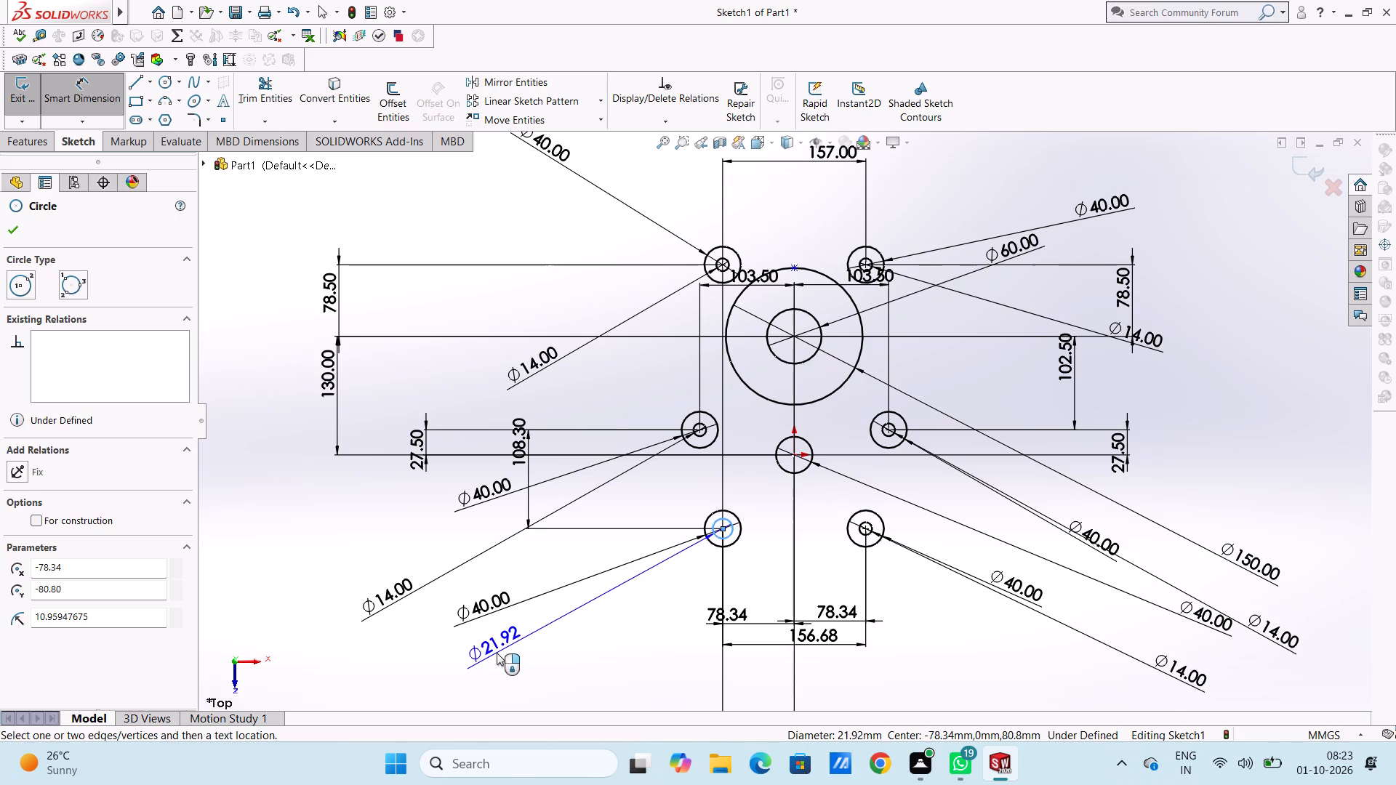
click(497, 652)
text(14)
key(Return)
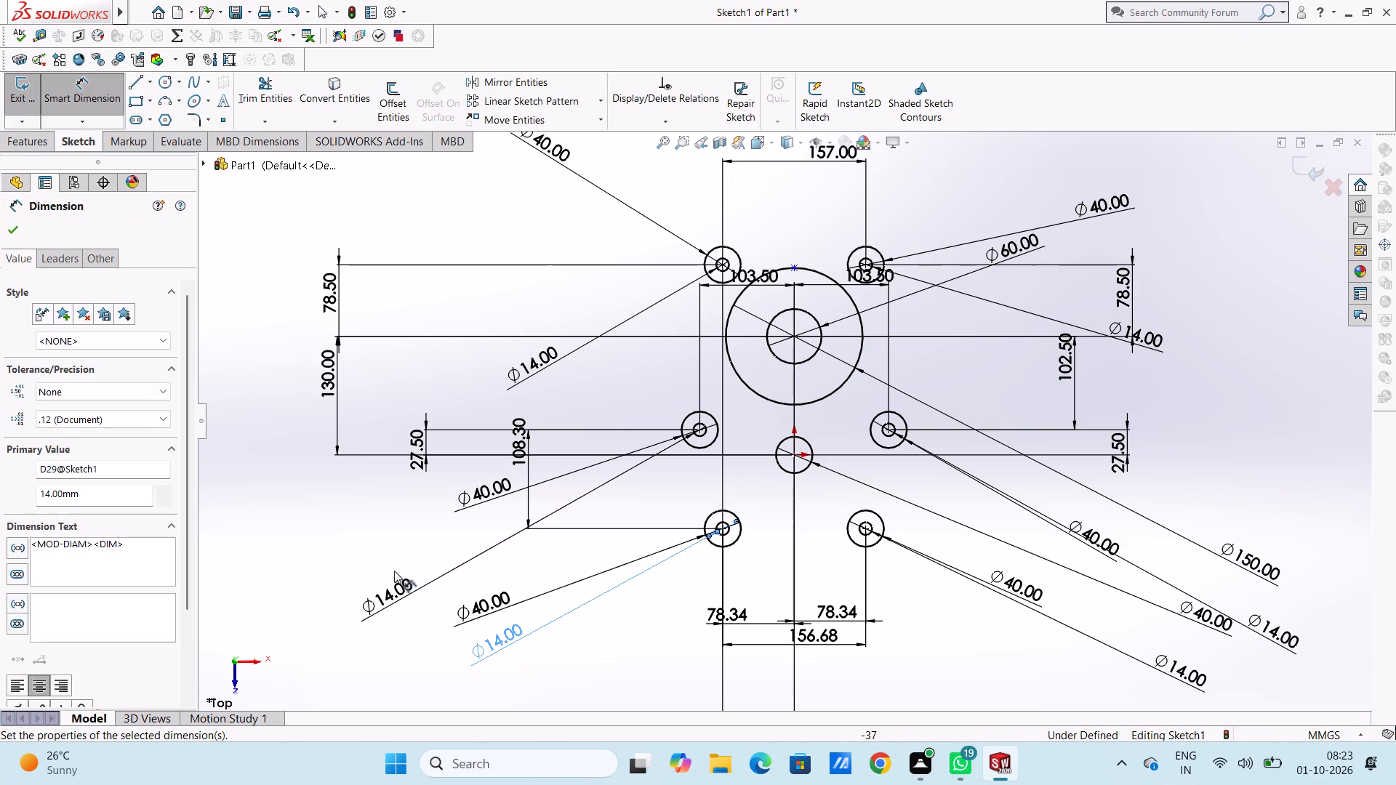
click(342, 528)
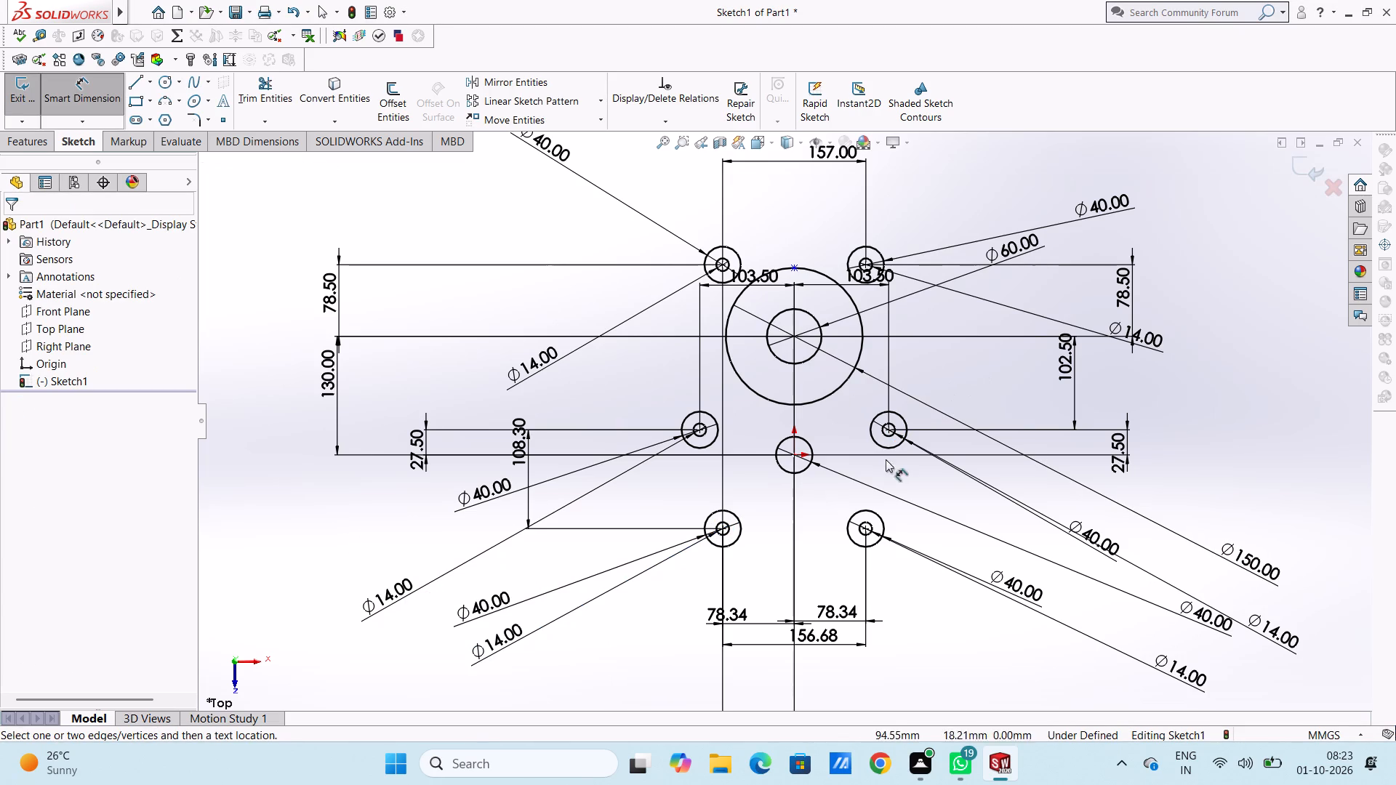
key(Escape)
key(Escape)
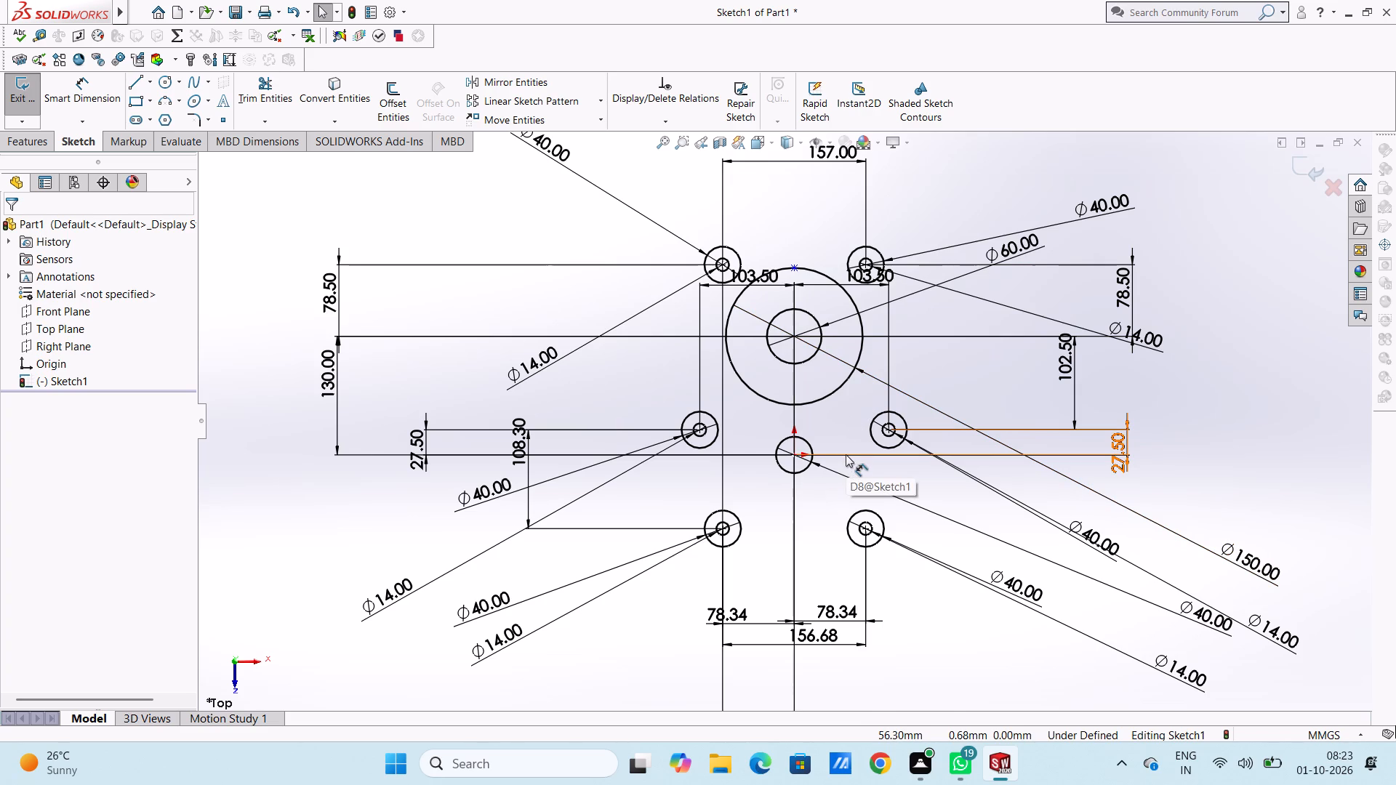
Sketch a circle about 30 mm in diameter, centered about 125 mm directly below the origin between the two lower circle pairs.
scroll(846, 454, down, 1)
scroll(803, 597, up, 2)
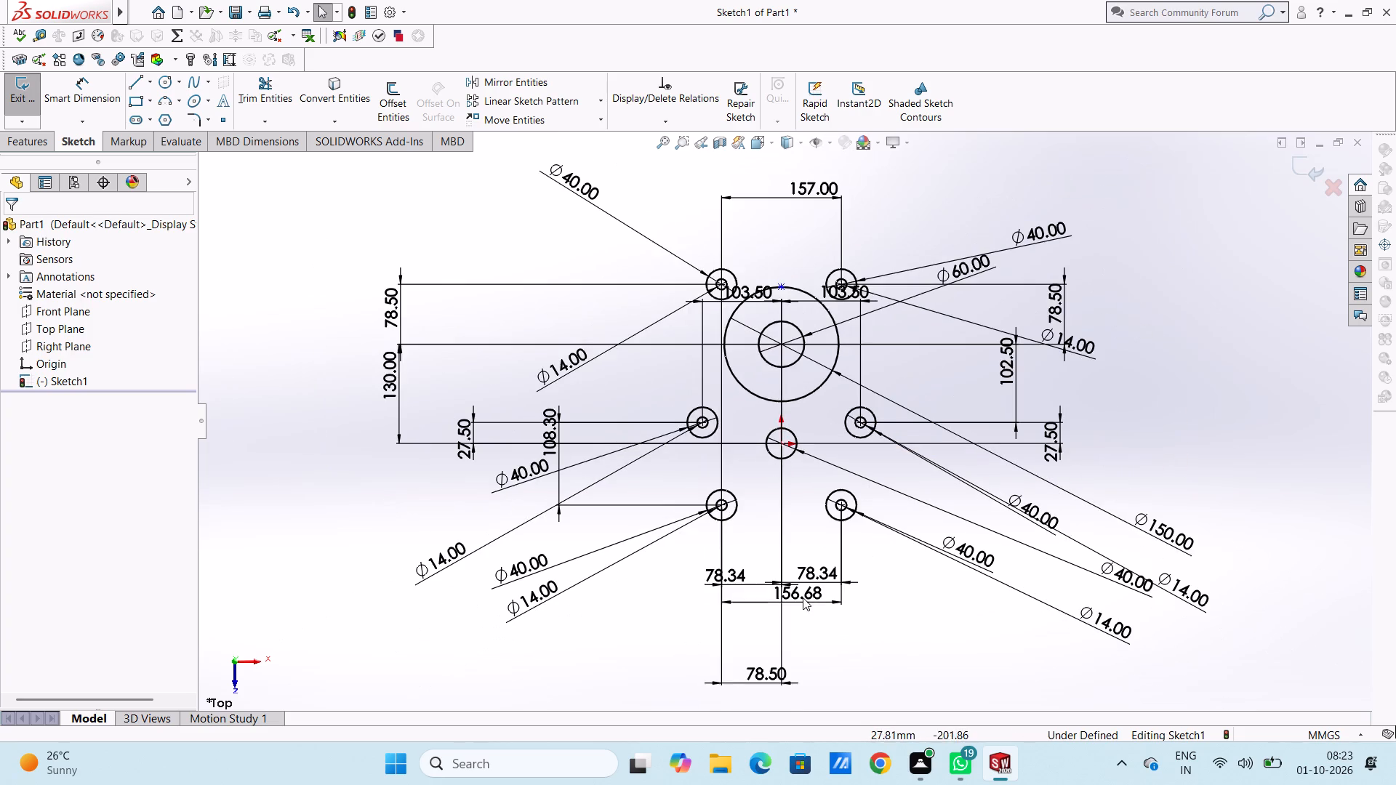
scroll(777, 551, down, 3)
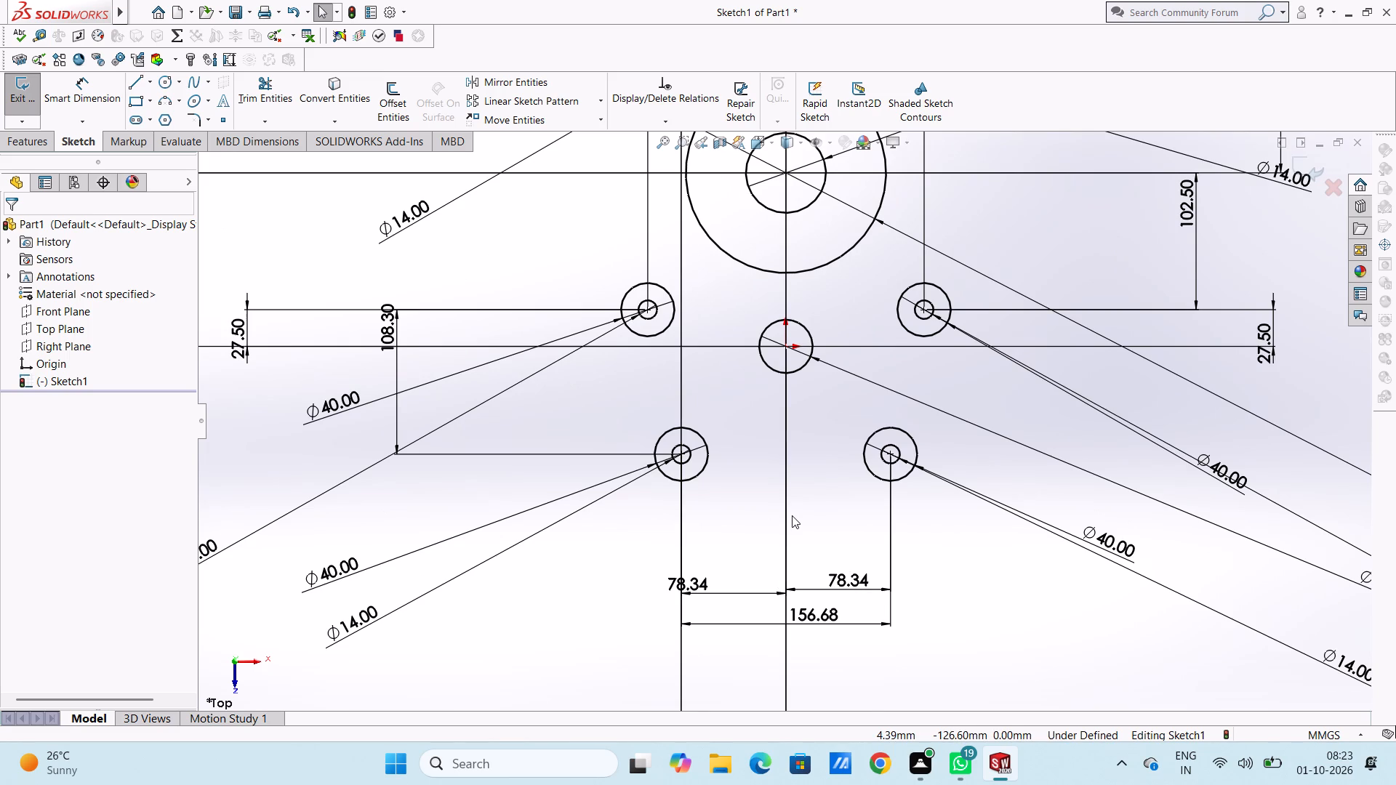
scroll(792, 515, up, 3)
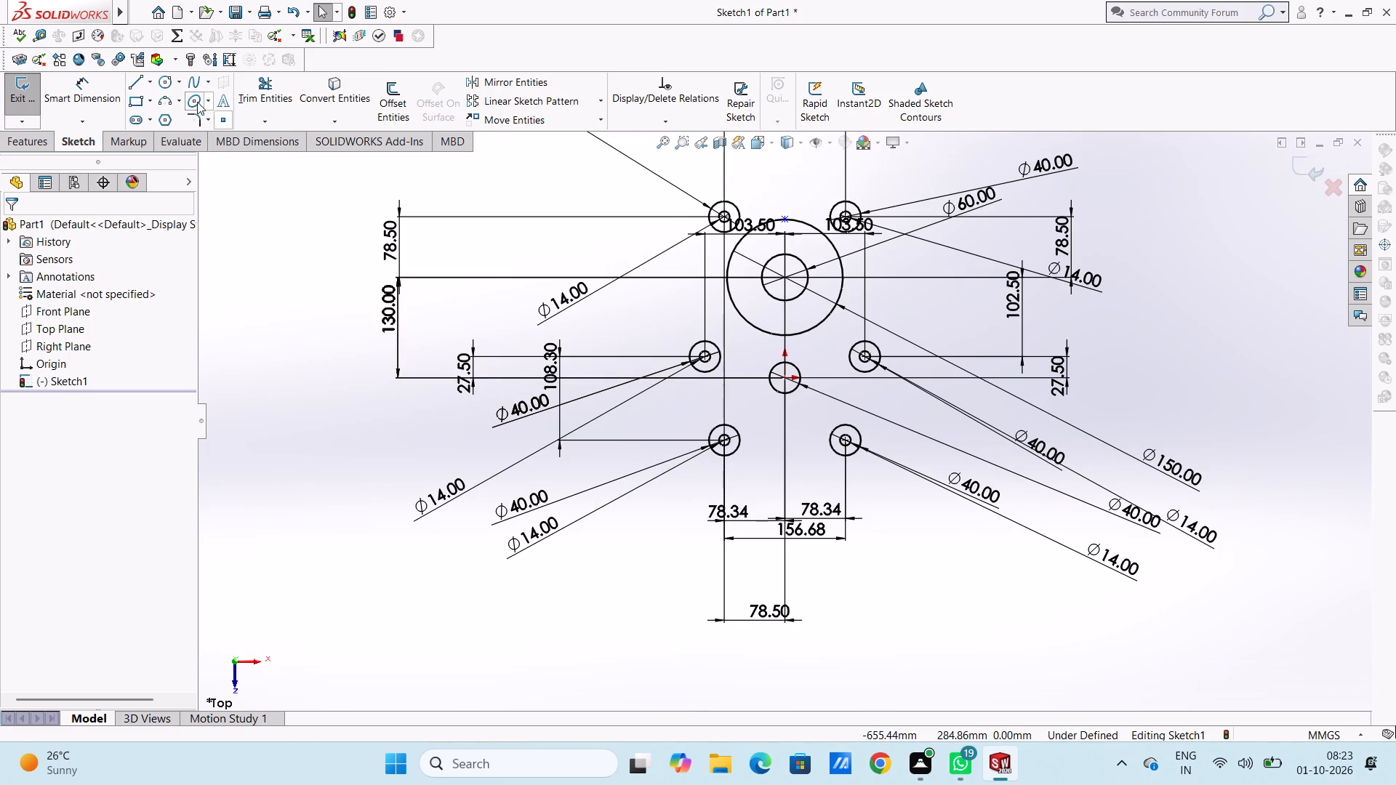
click(170, 86)
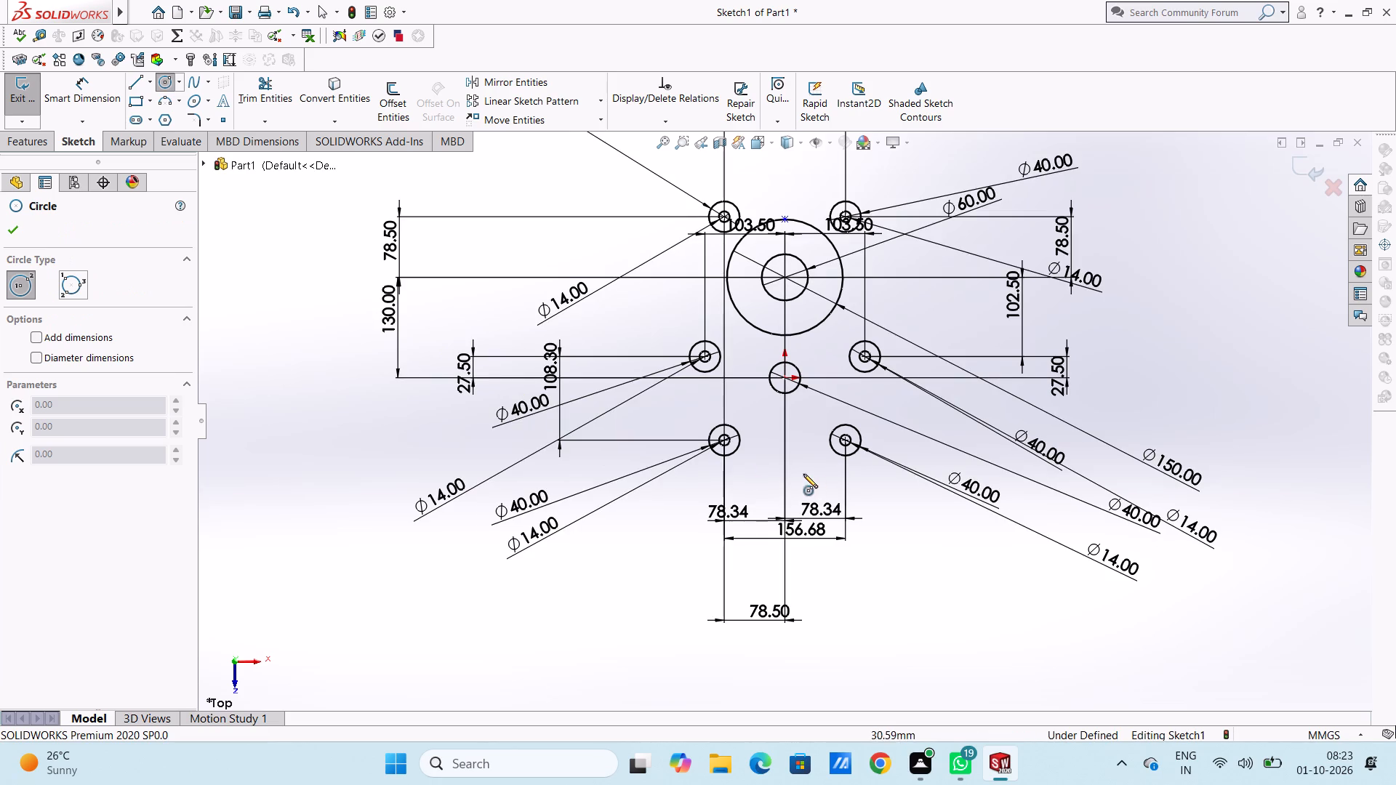
scroll(787, 471, down, 3)
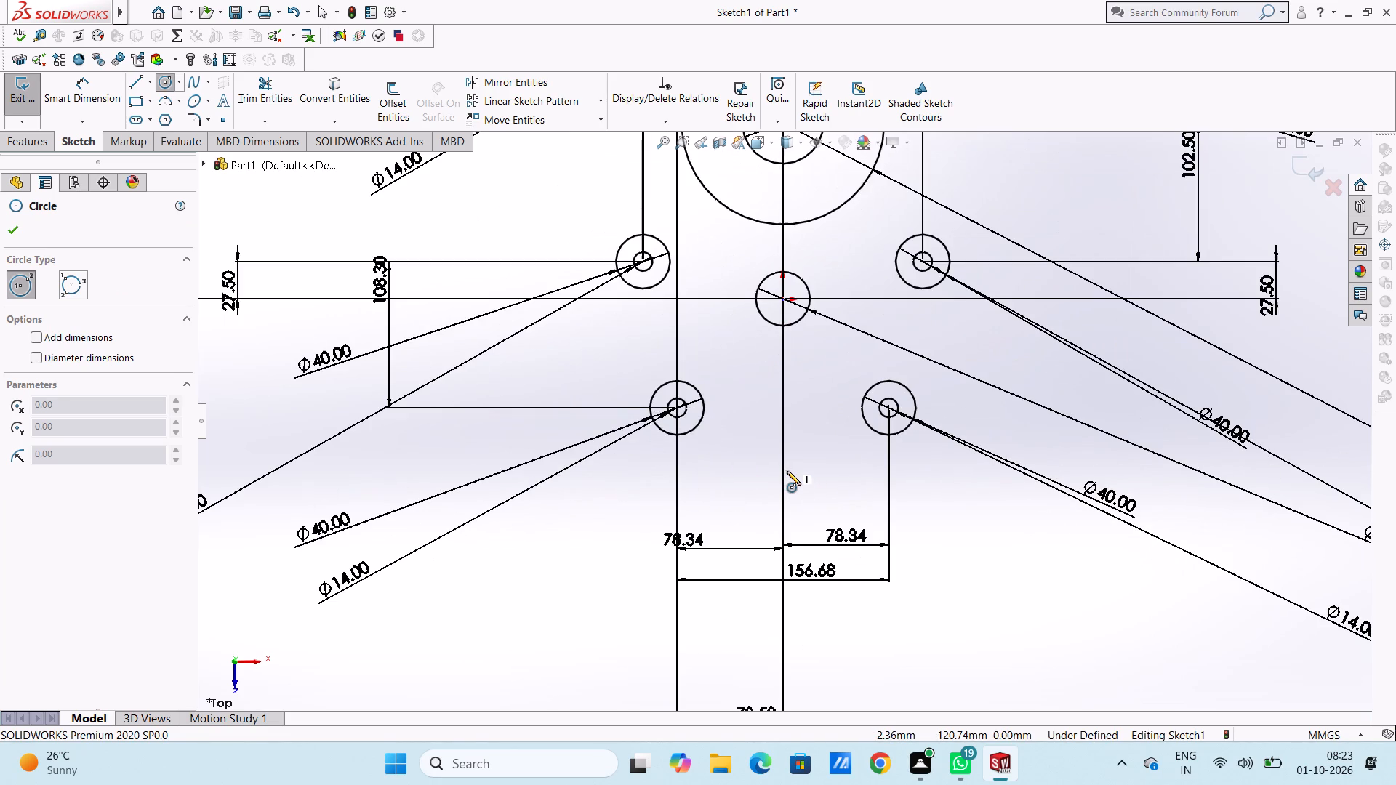
scroll(780, 424, down, 2)
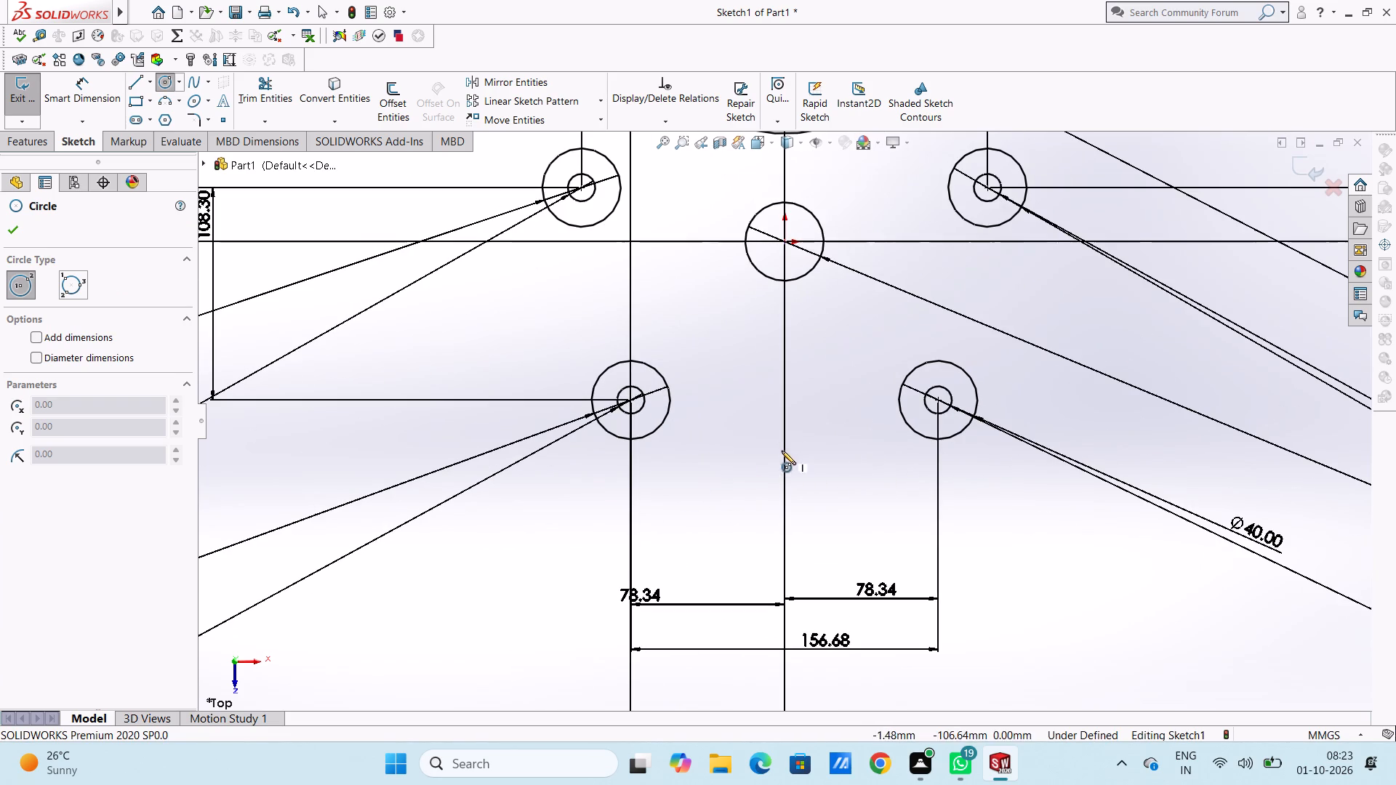
click(784, 487)
click(799, 512)
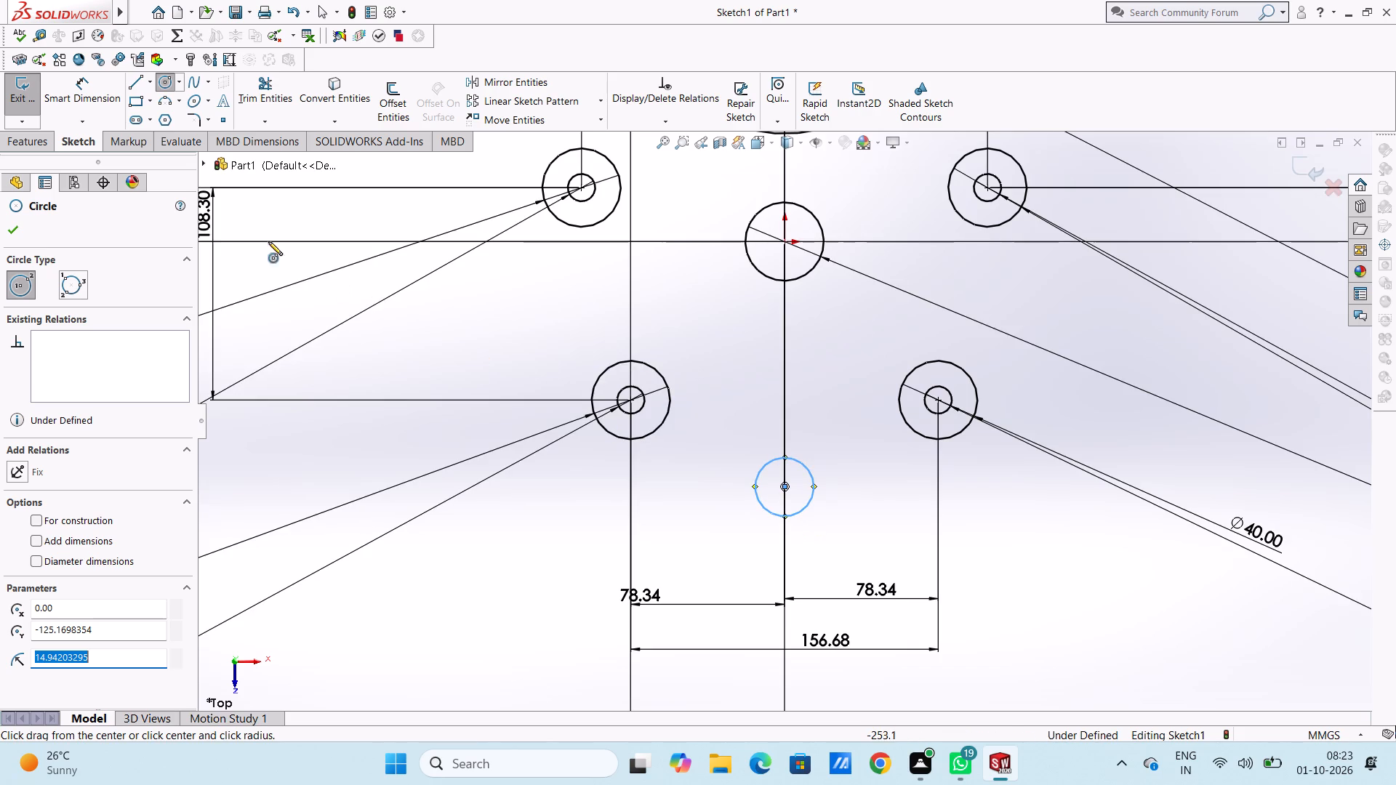
Dimension the lower center circle, directly below the origin, to a 40 mm diameter.
click(12, 232)
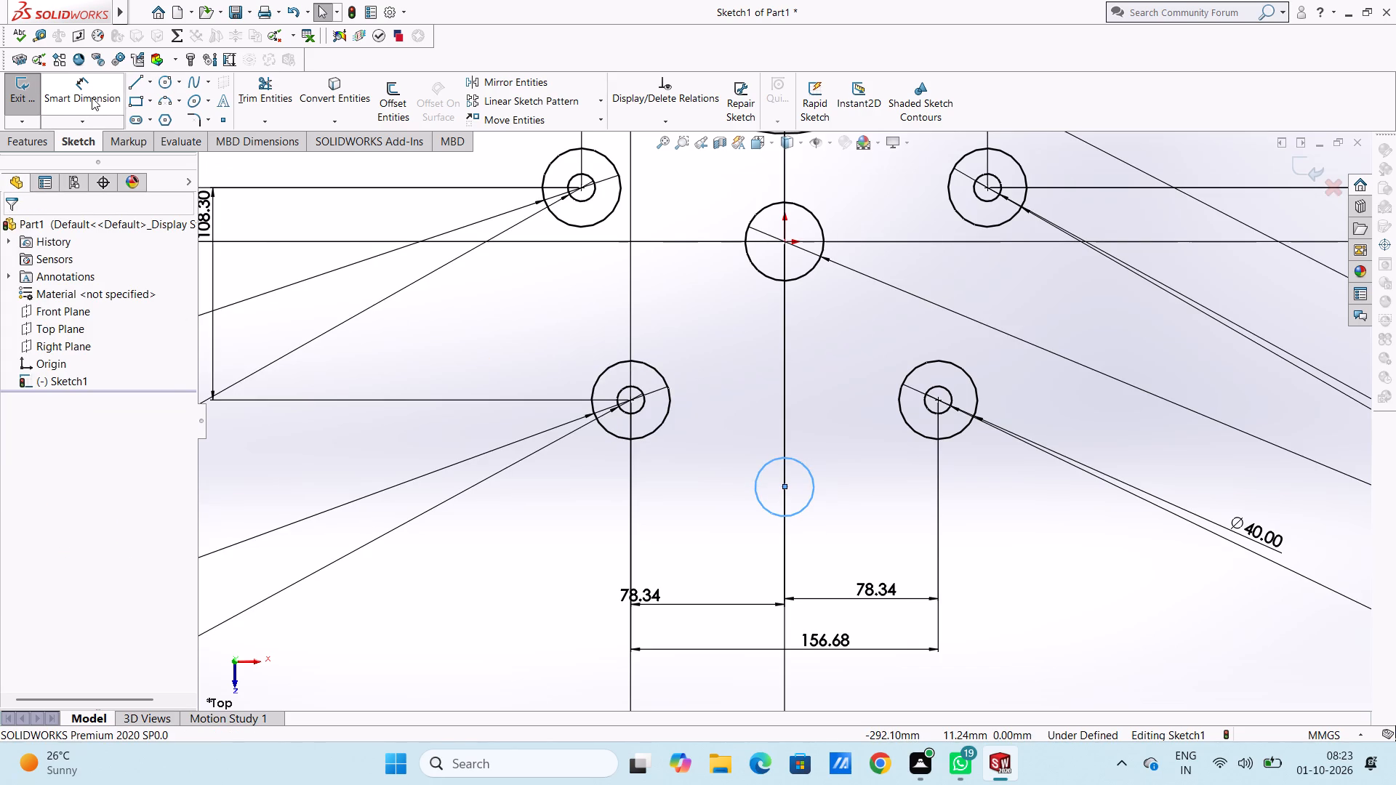
click(92, 97)
click(801, 510)
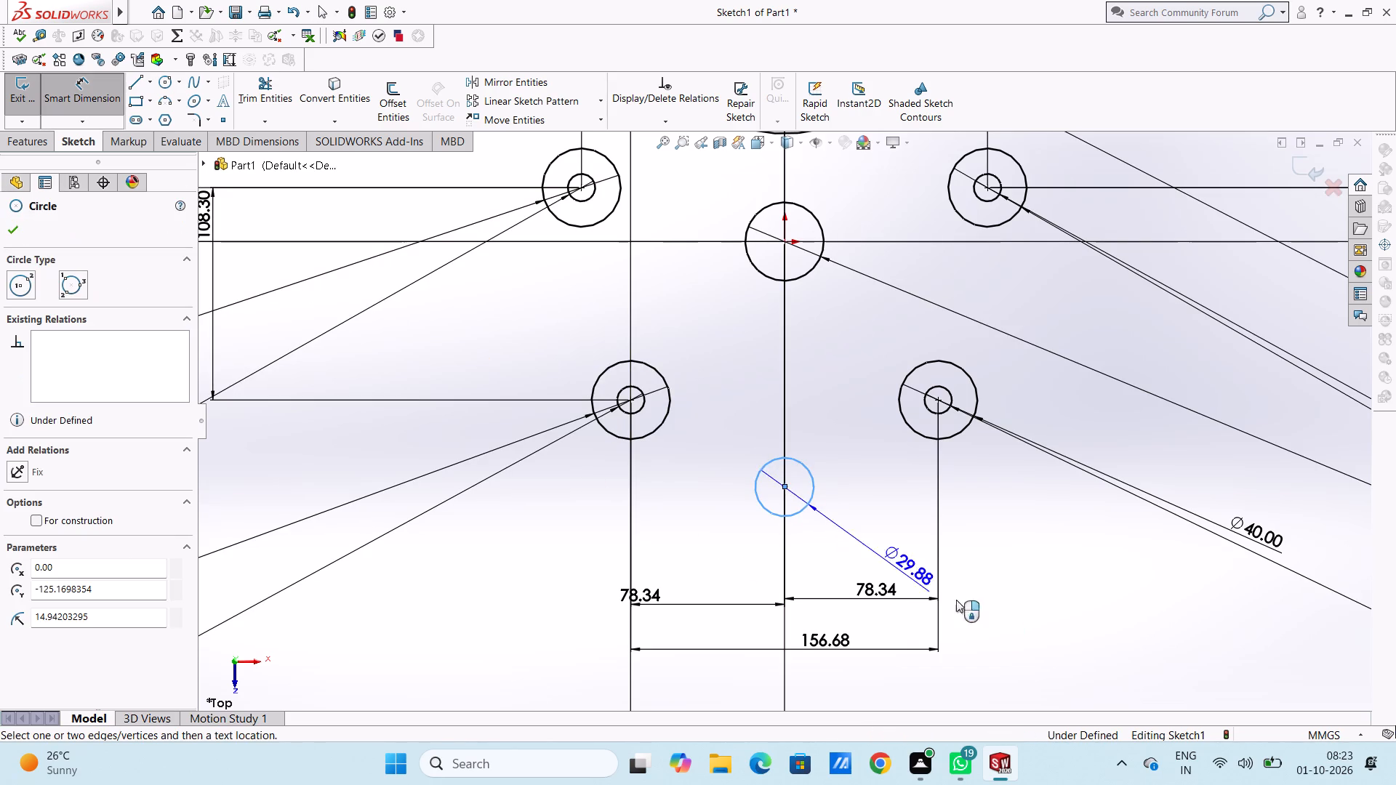
click(1162, 668)
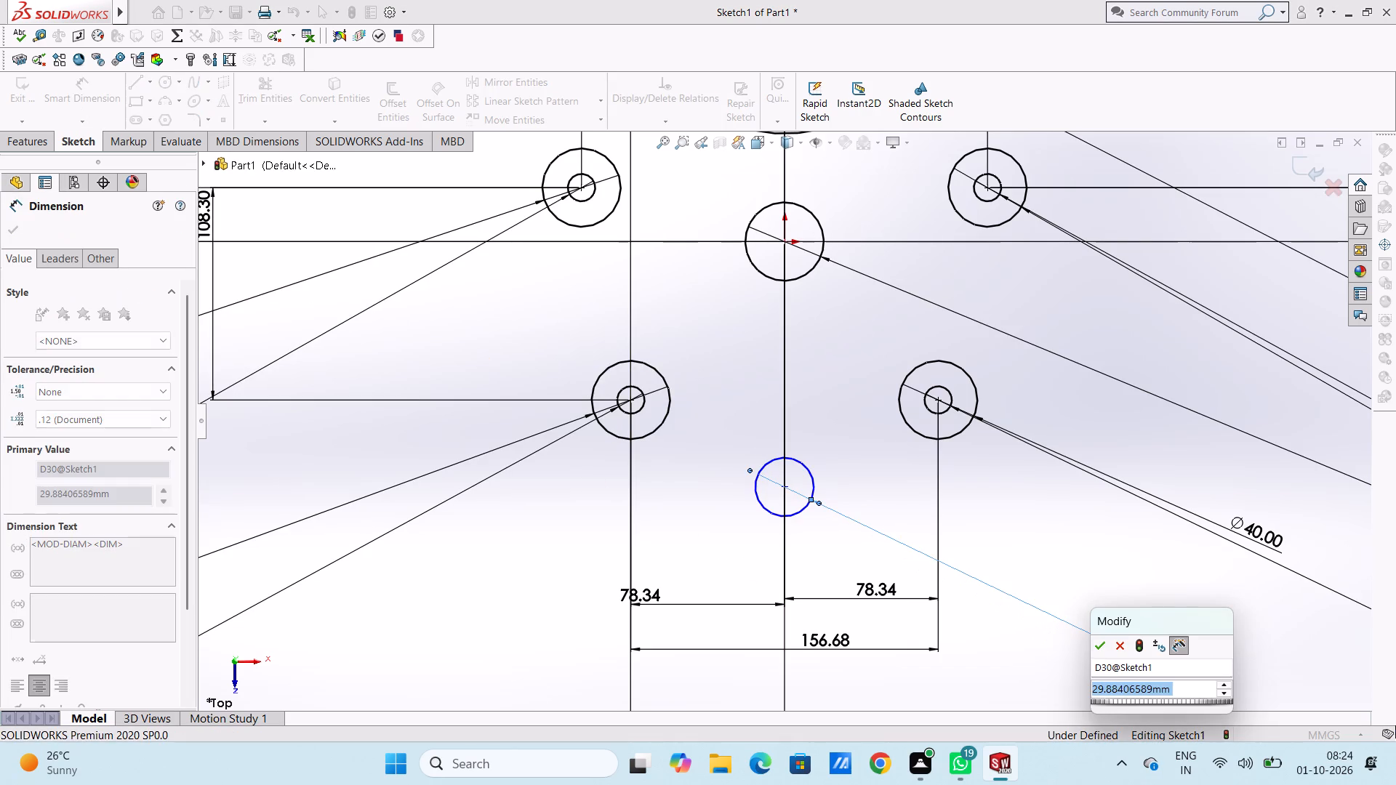
text(40)
key(Return)
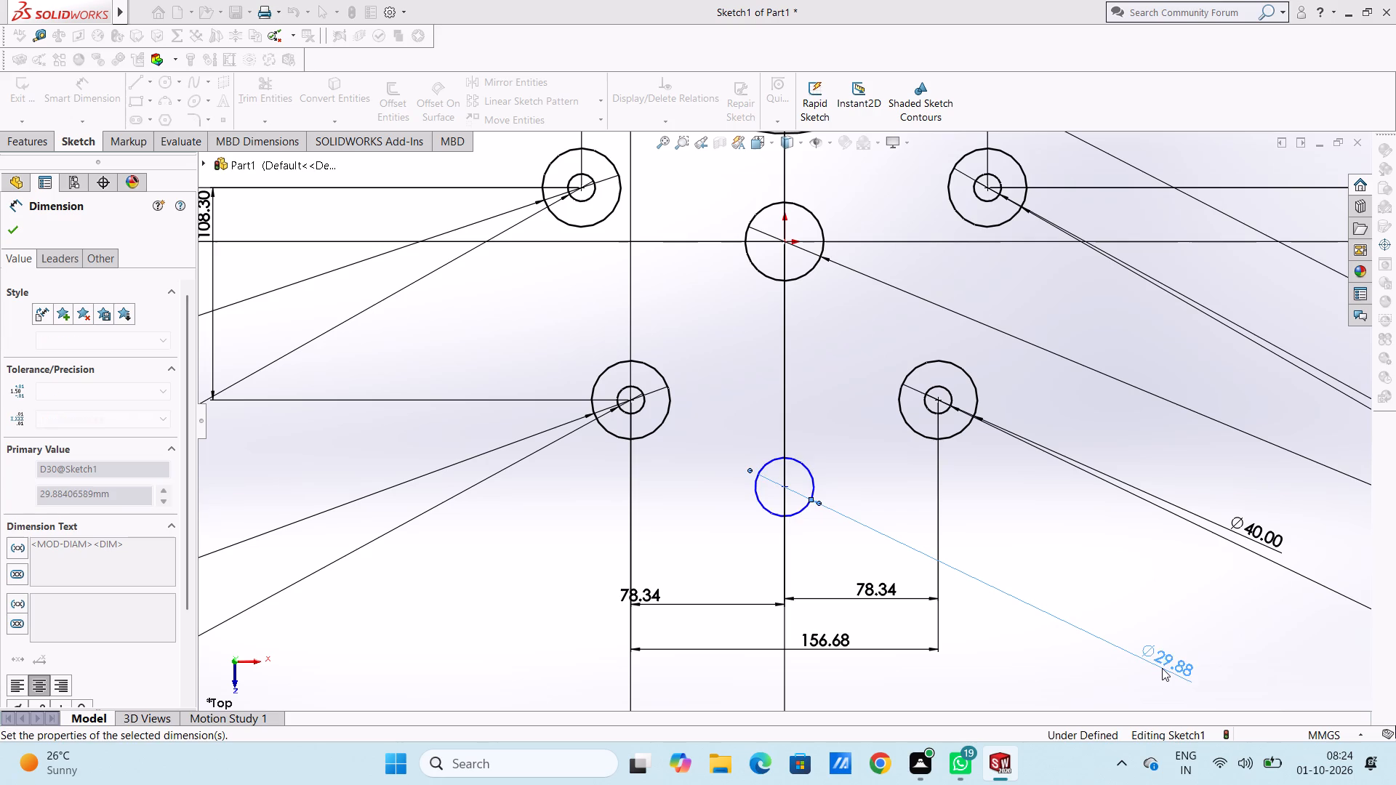
click(1119, 584)
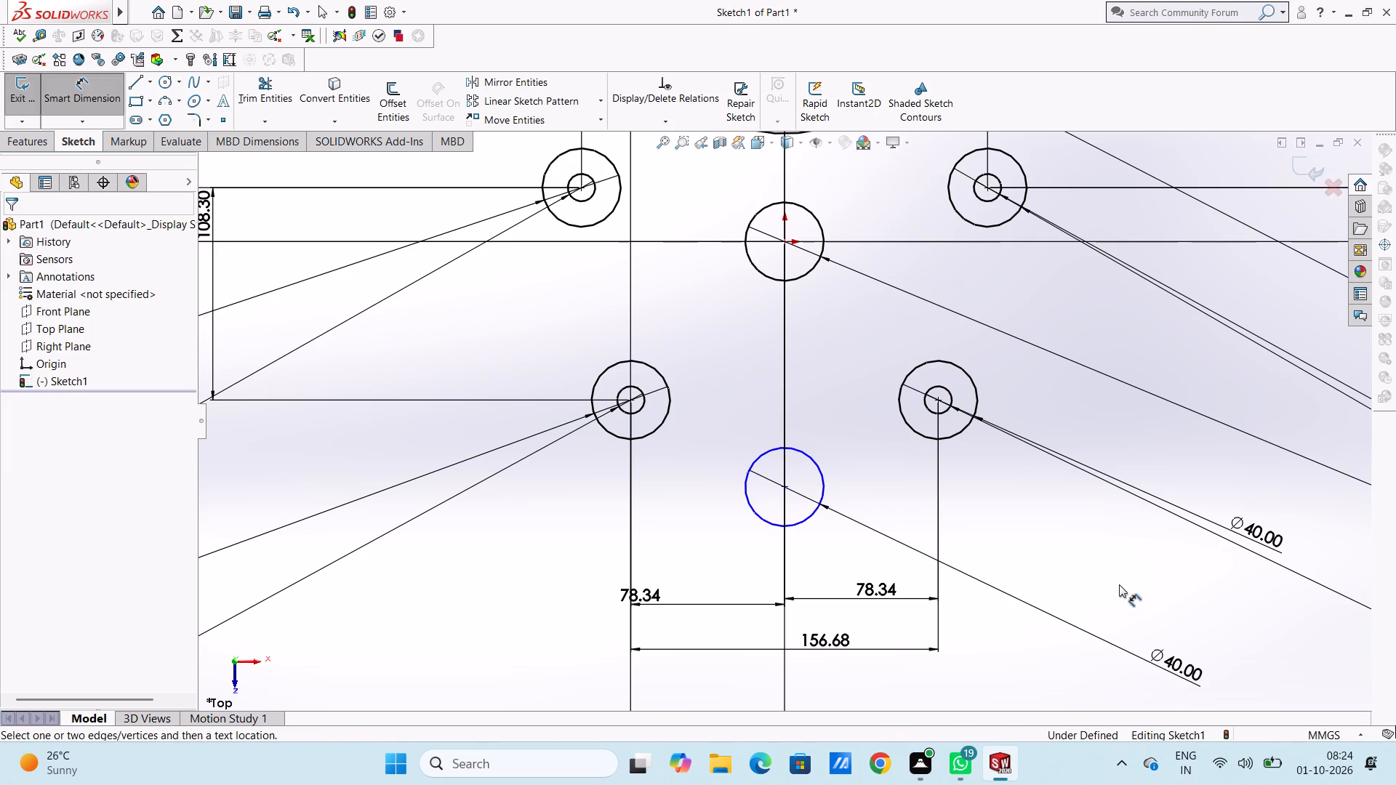
key(Escape)
key(Escape)
Sketch a line about 116 mm long tangent to the outer circles of the lower-right pair and the pair just right of the origin.
scroll(1119, 584, up, 2)
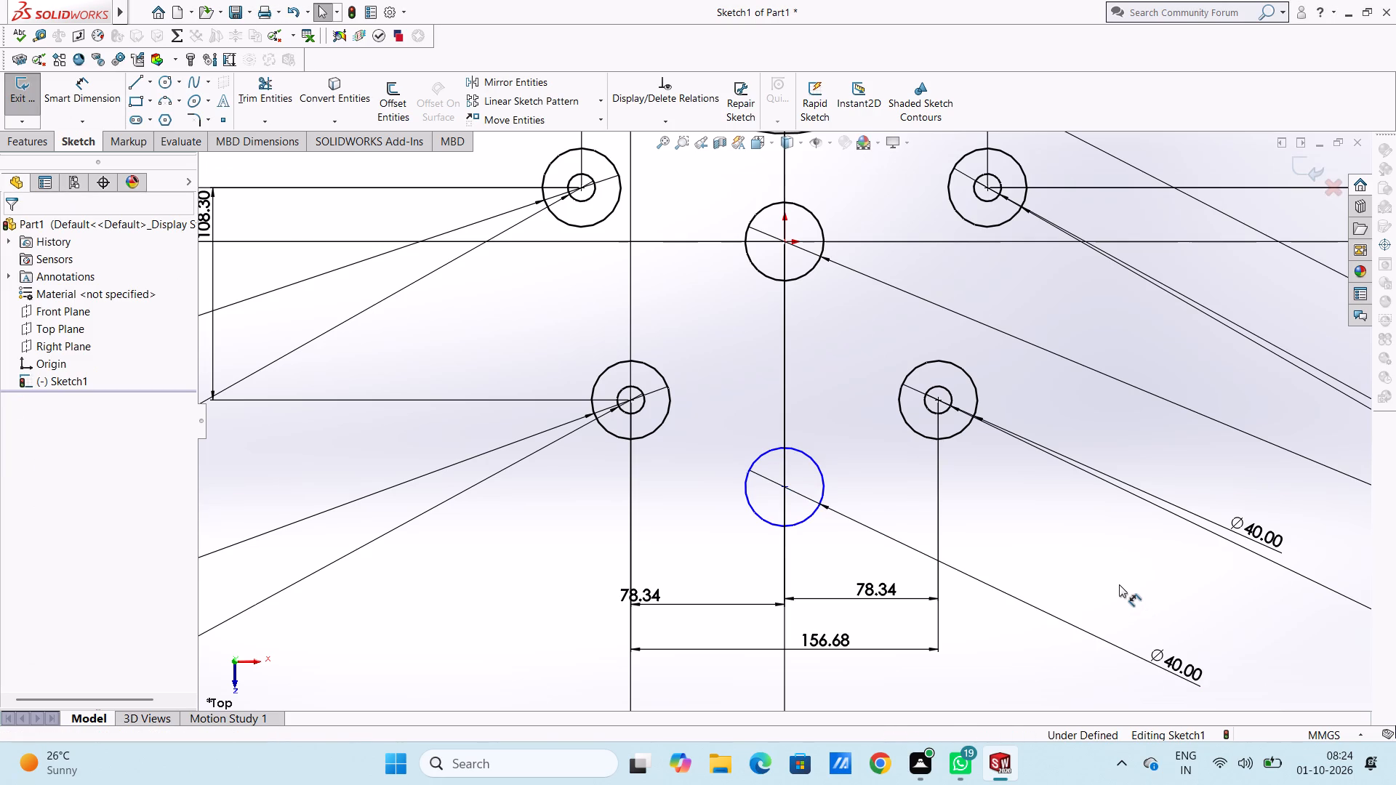
scroll(1119, 584, up, 2)
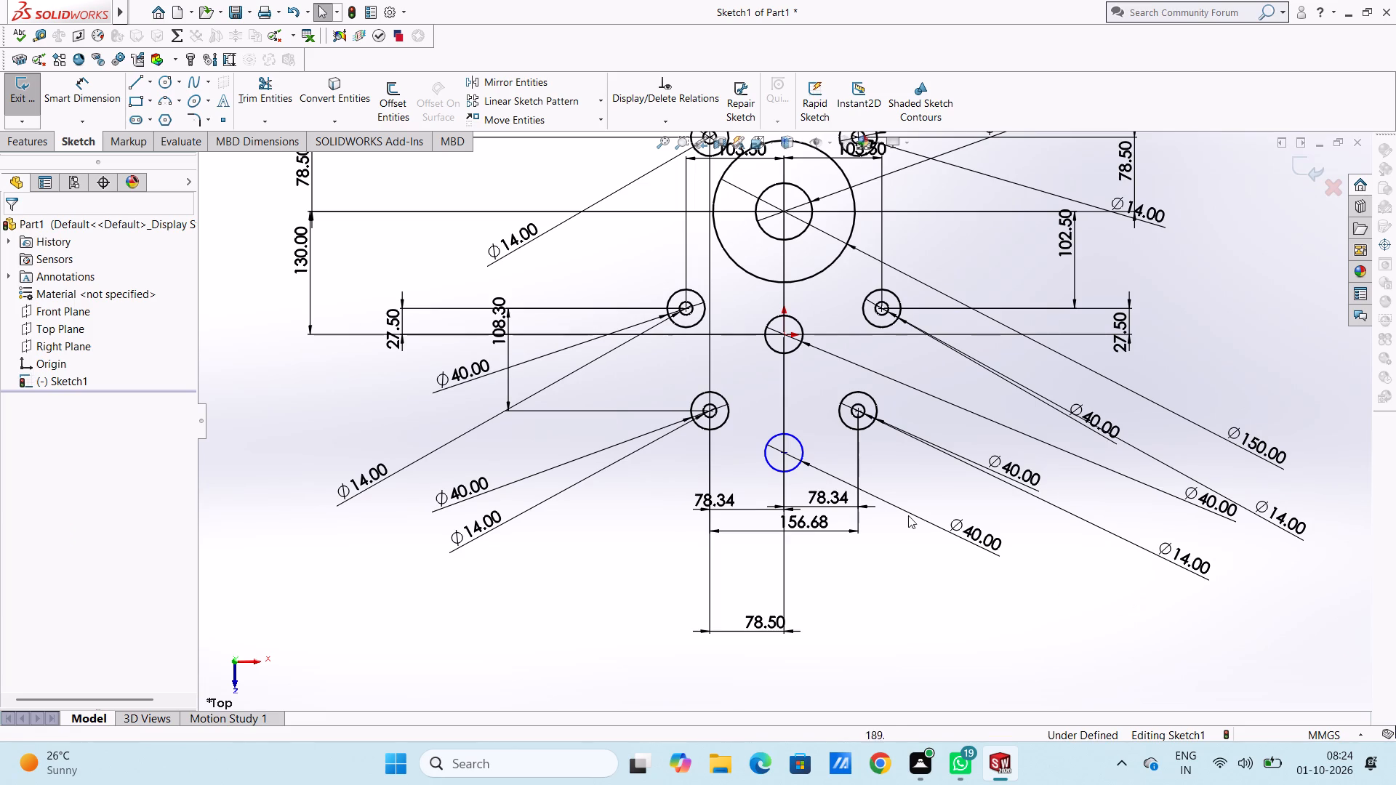
click(135, 92)
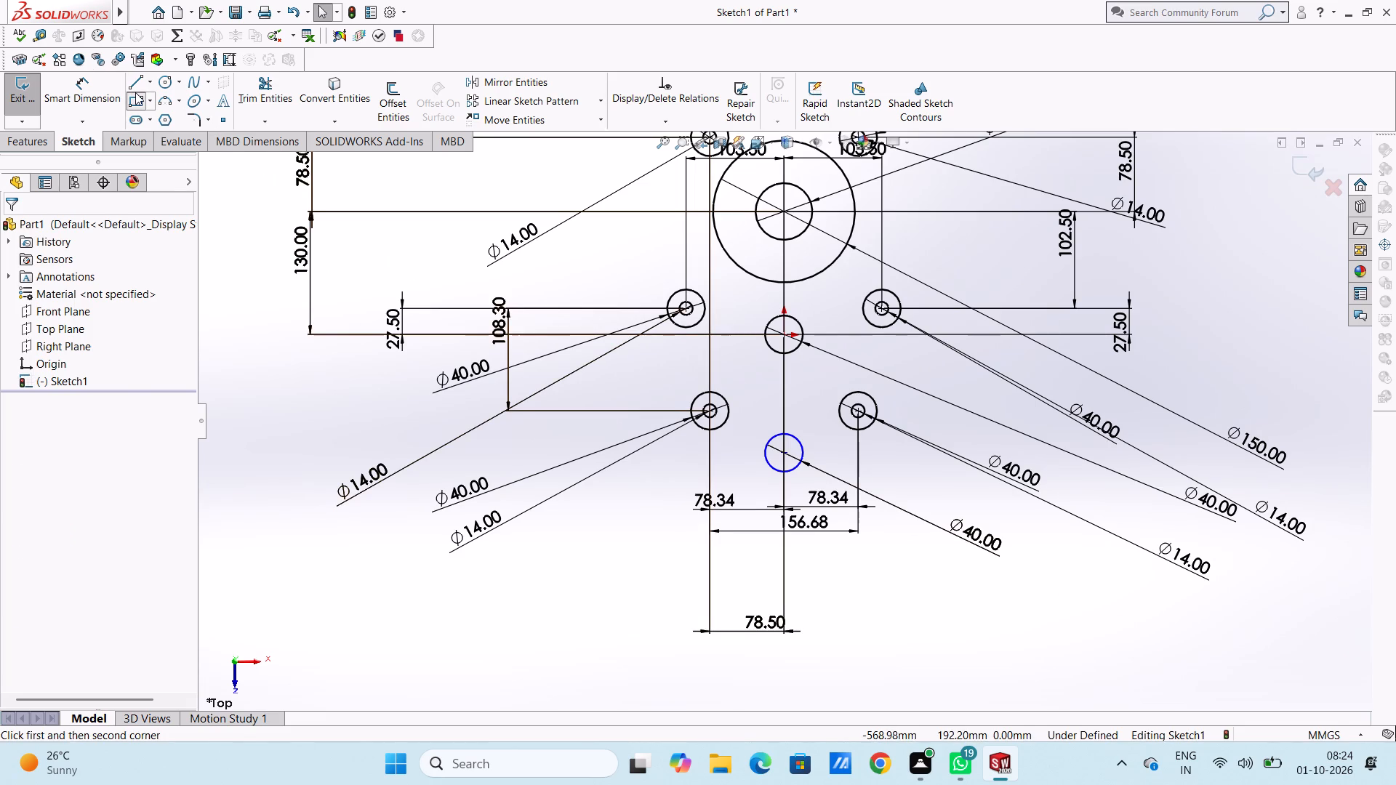
click(136, 80)
scroll(883, 346, down, 1)
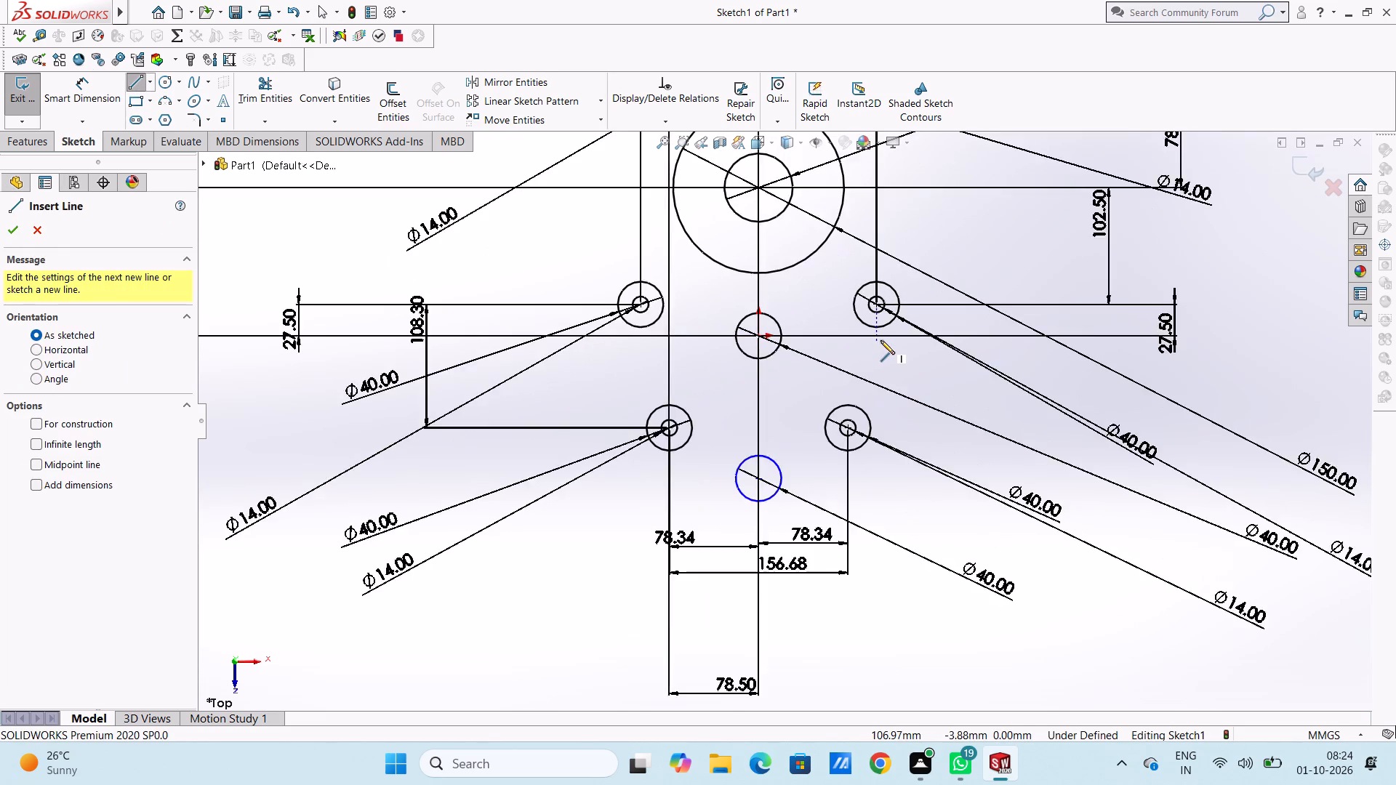
scroll(880, 339, down, 2)
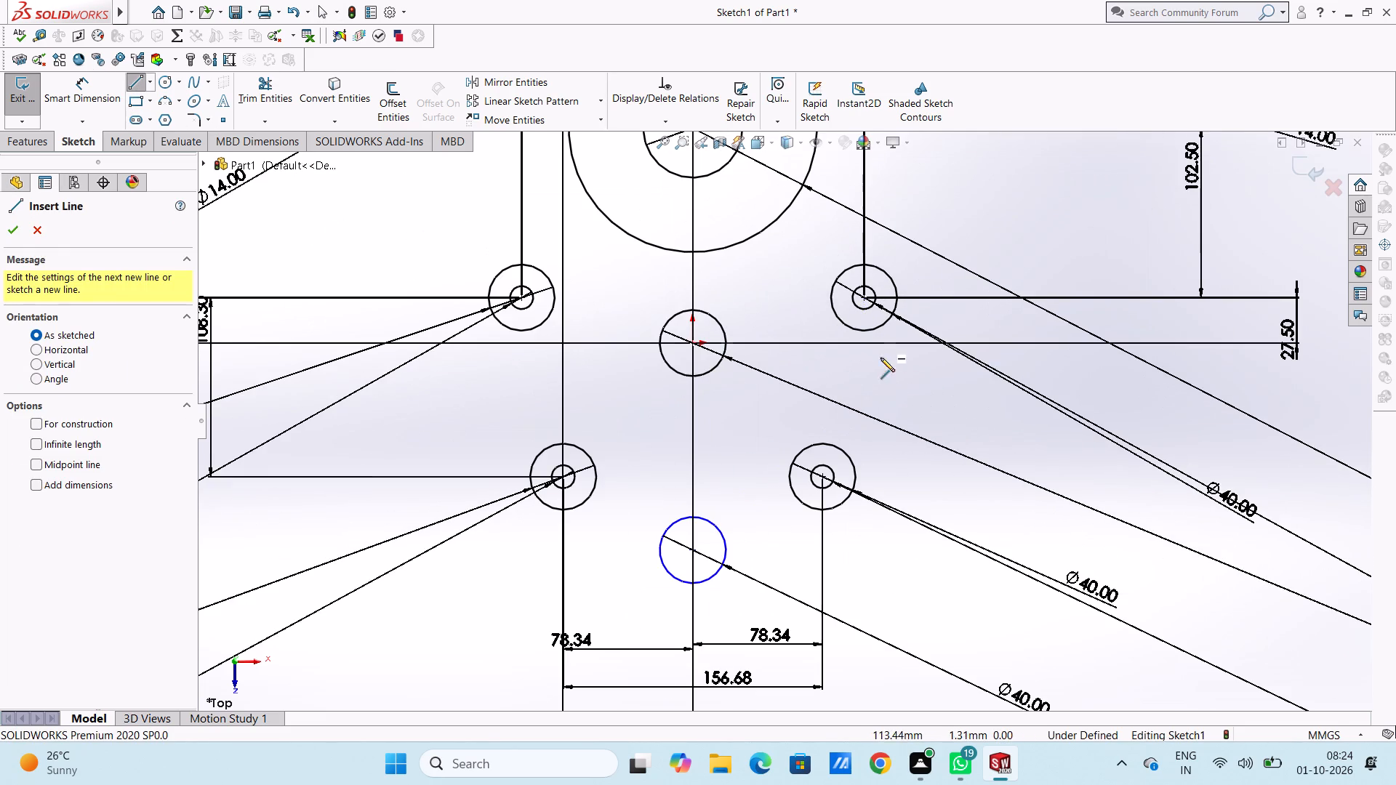
click(854, 487)
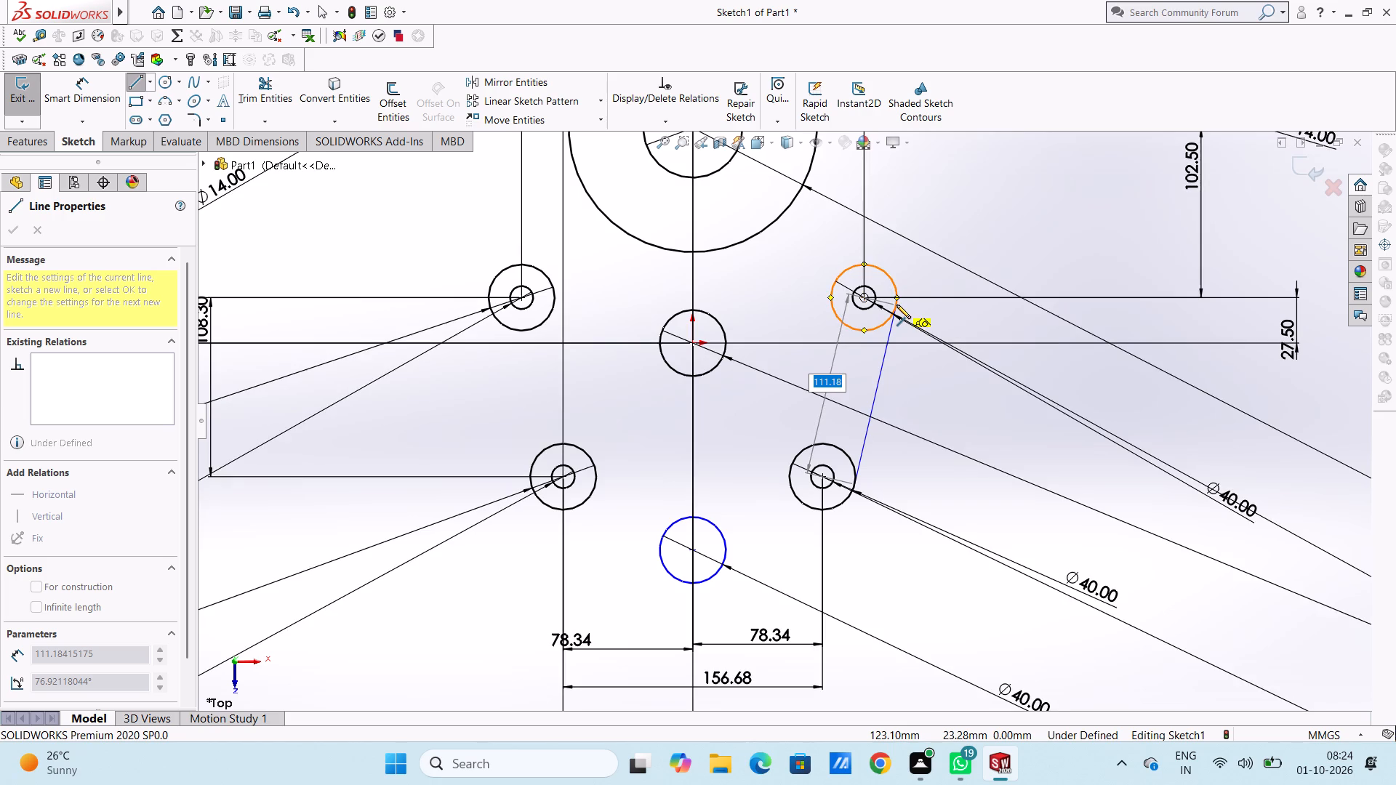
click(896, 299)
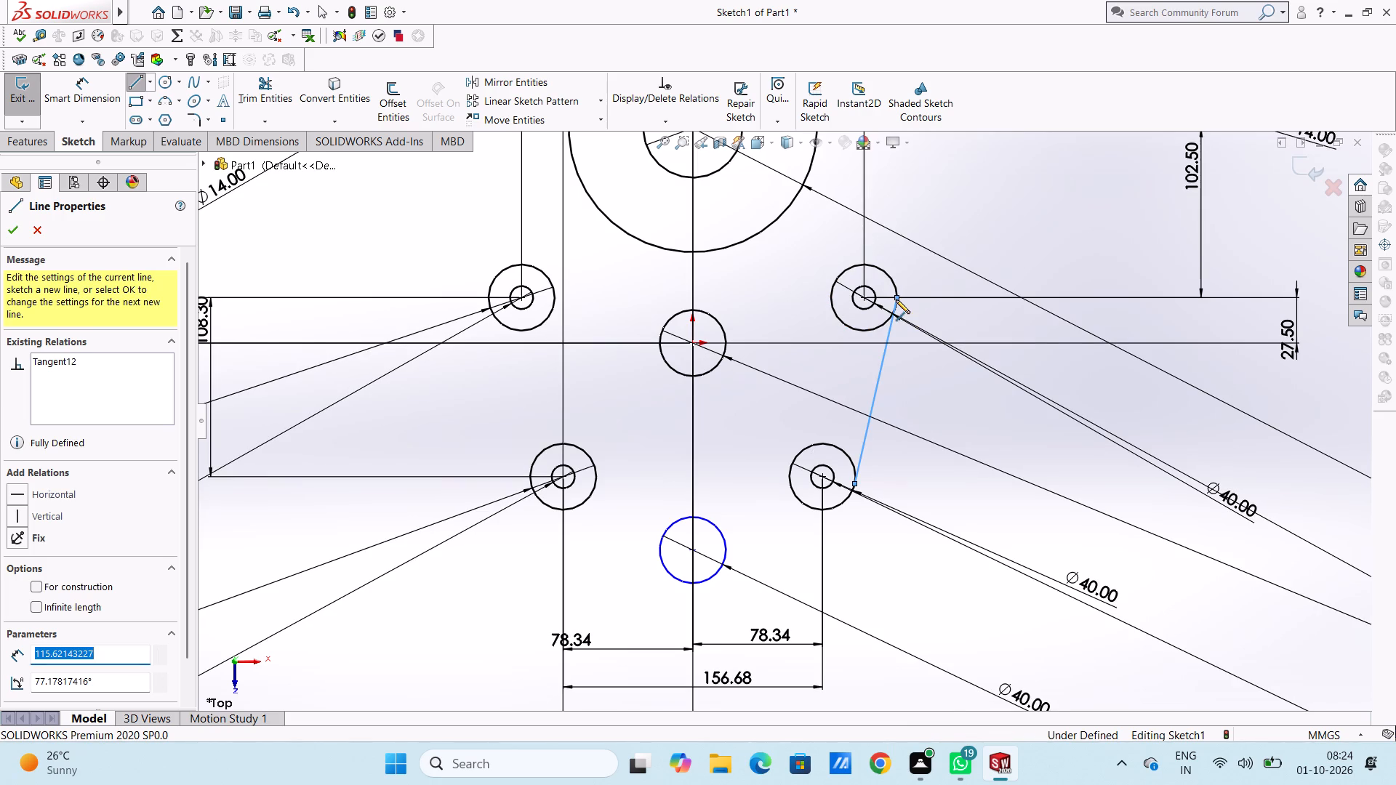
key(Escape)
key(Escape)
key(Escape)
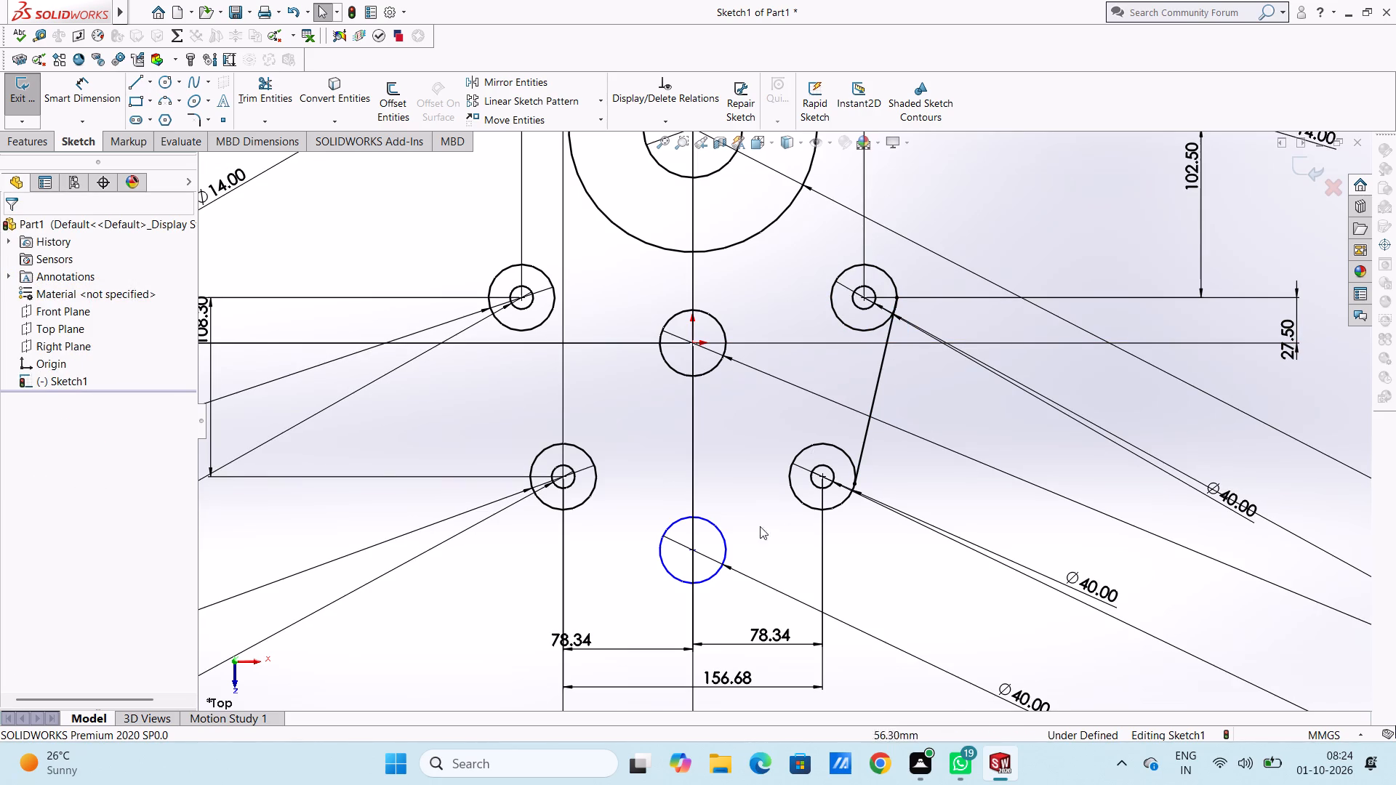
Sketch a sloping line about 135 mm long, tangent to the lower-right outer circle and running down-left across the lower center circle.
click(134, 78)
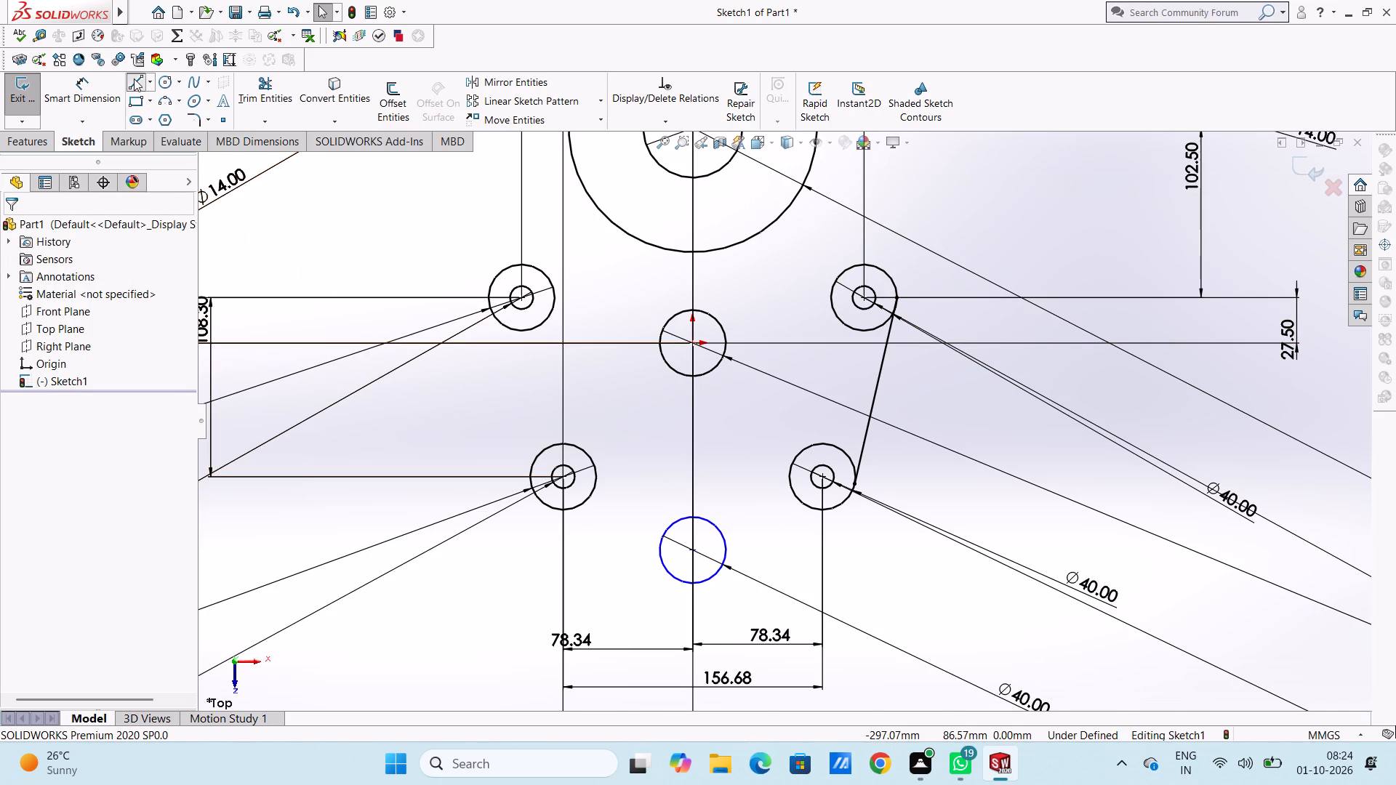
click(841, 503)
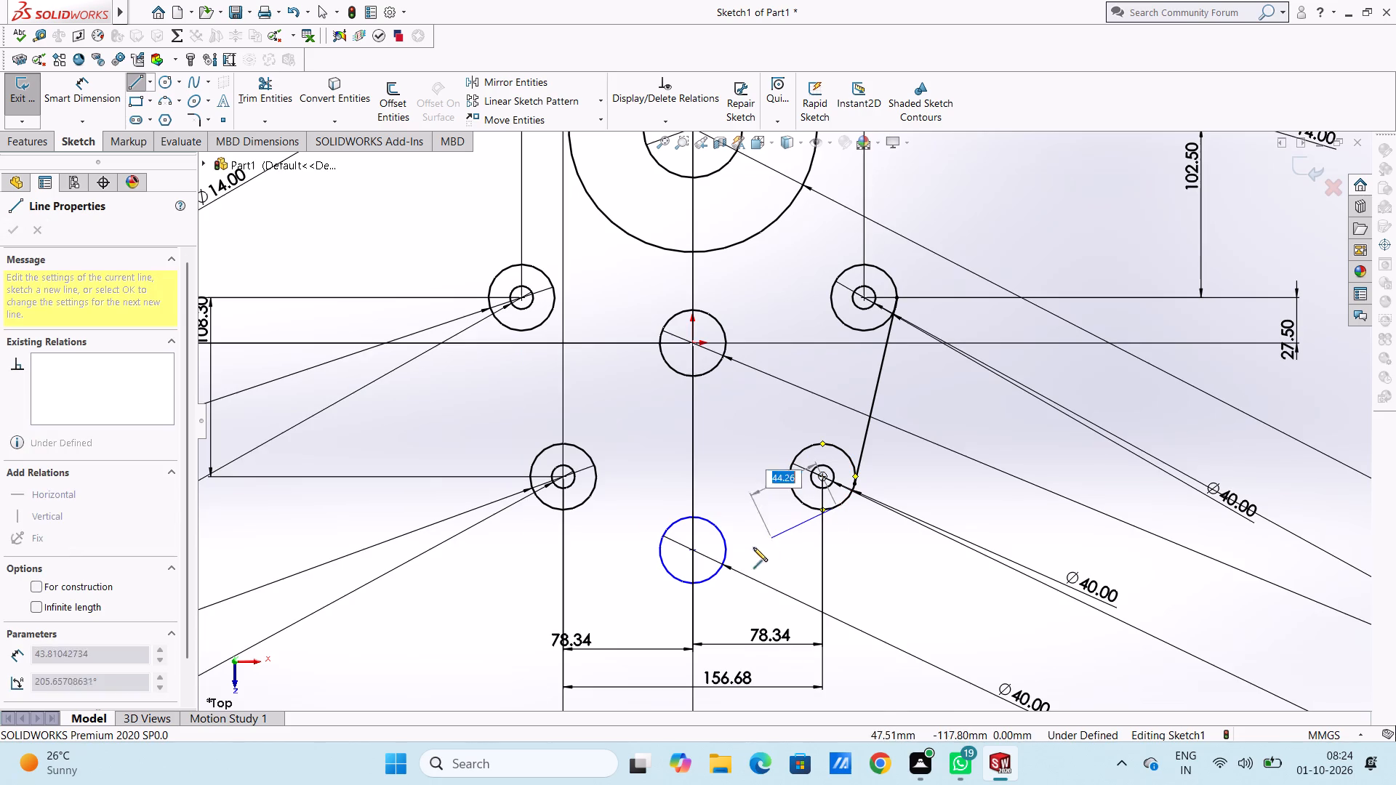
click(626, 589)
key(Escape)
key(Escape)
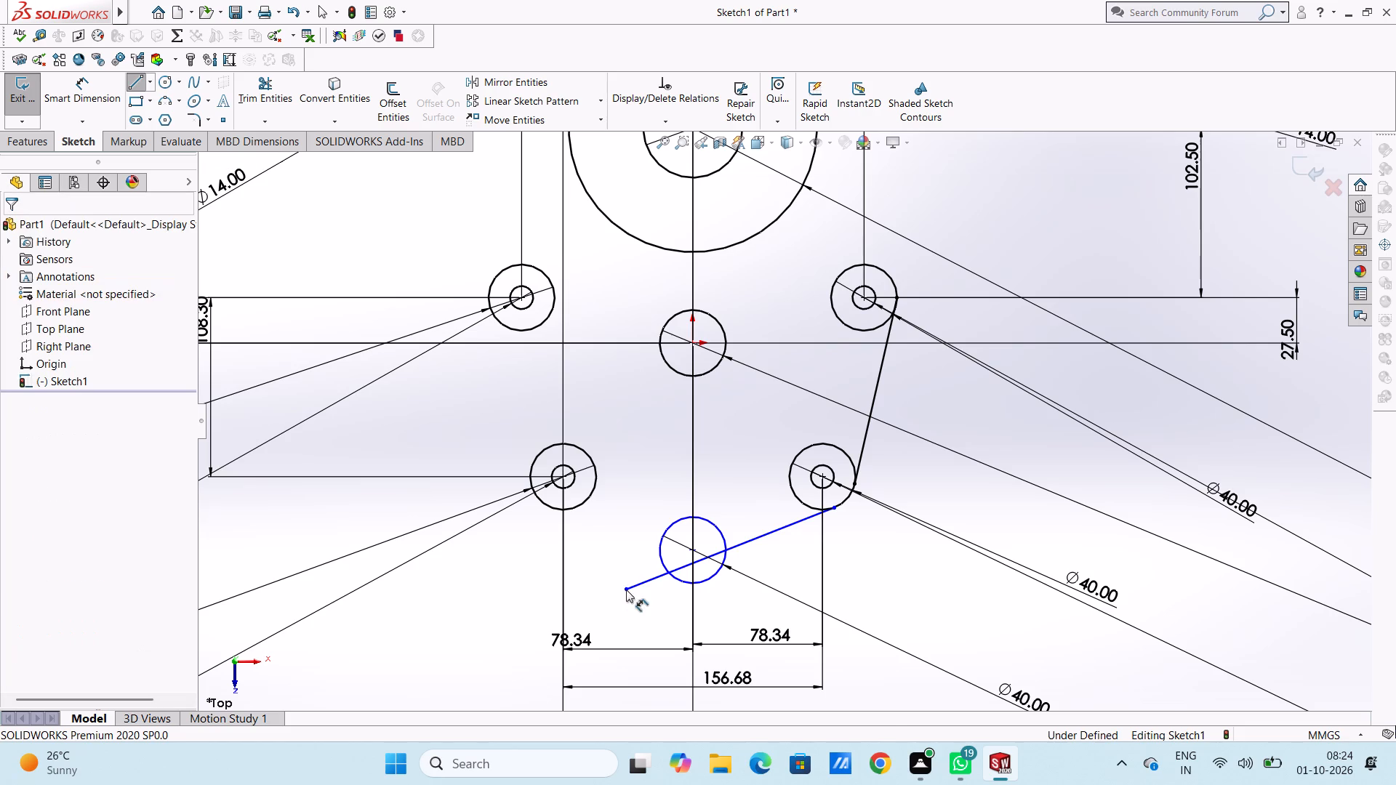
Dimension the angle between the sloping lower line and the right-hand tangent line to 118.54°.
click(82, 99)
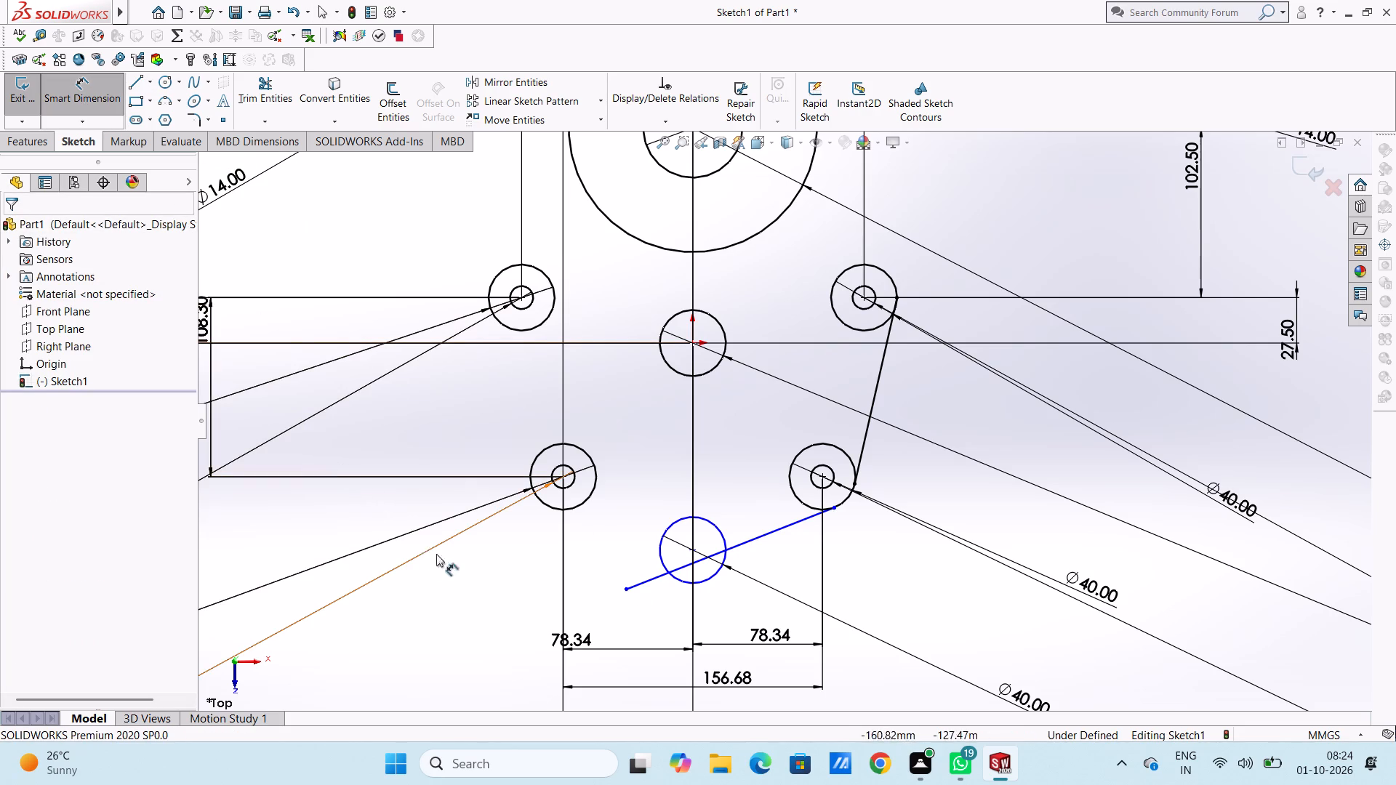
click(771, 534)
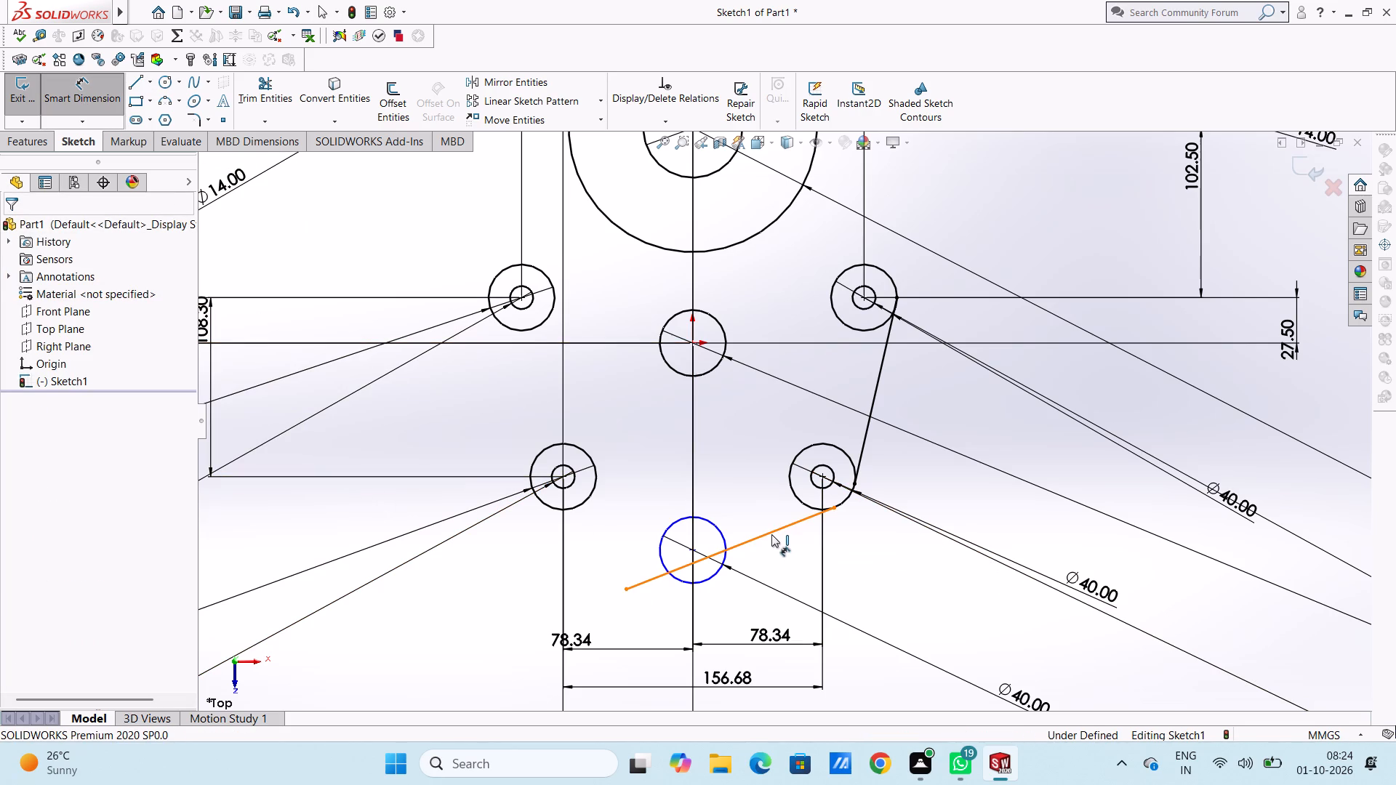
click(875, 395)
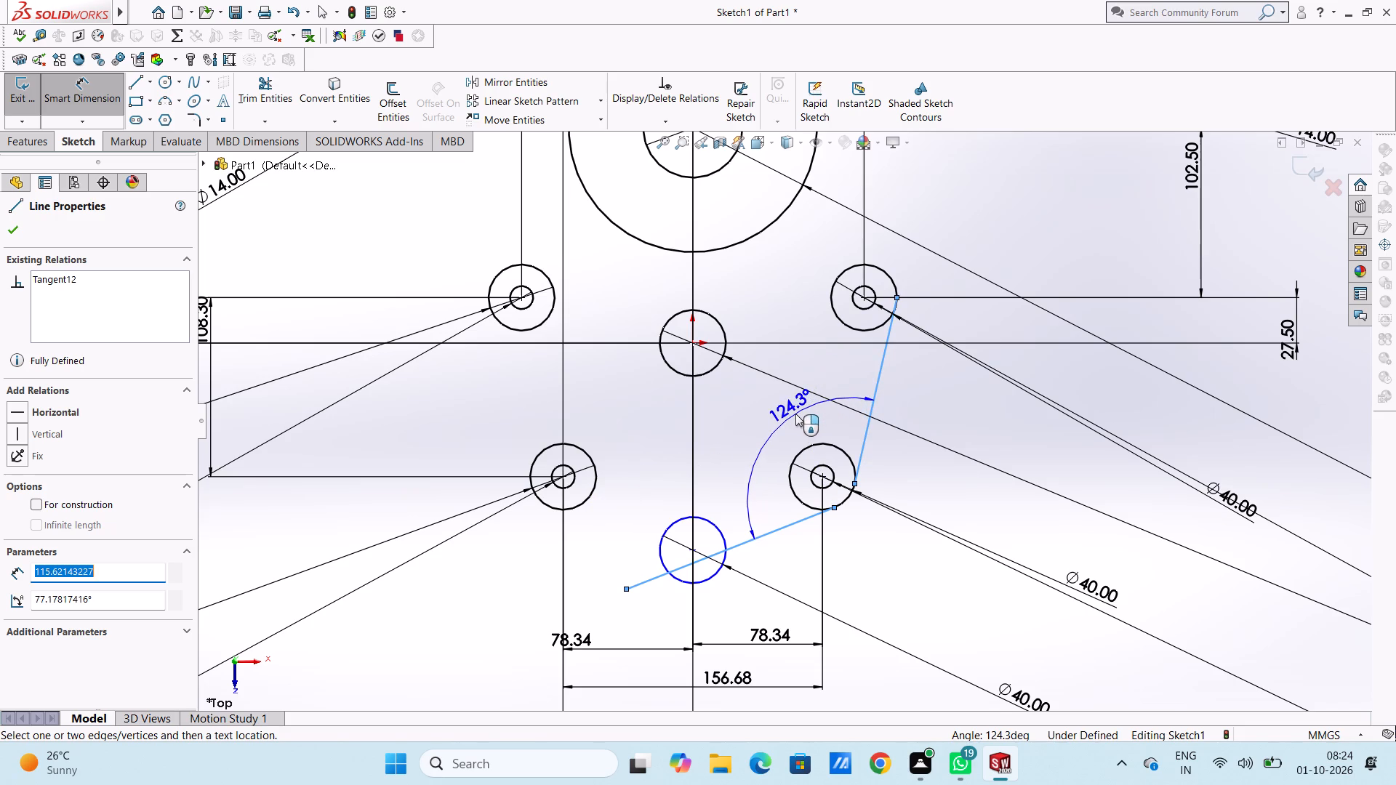
click(795, 414)
text(11)
key(8)
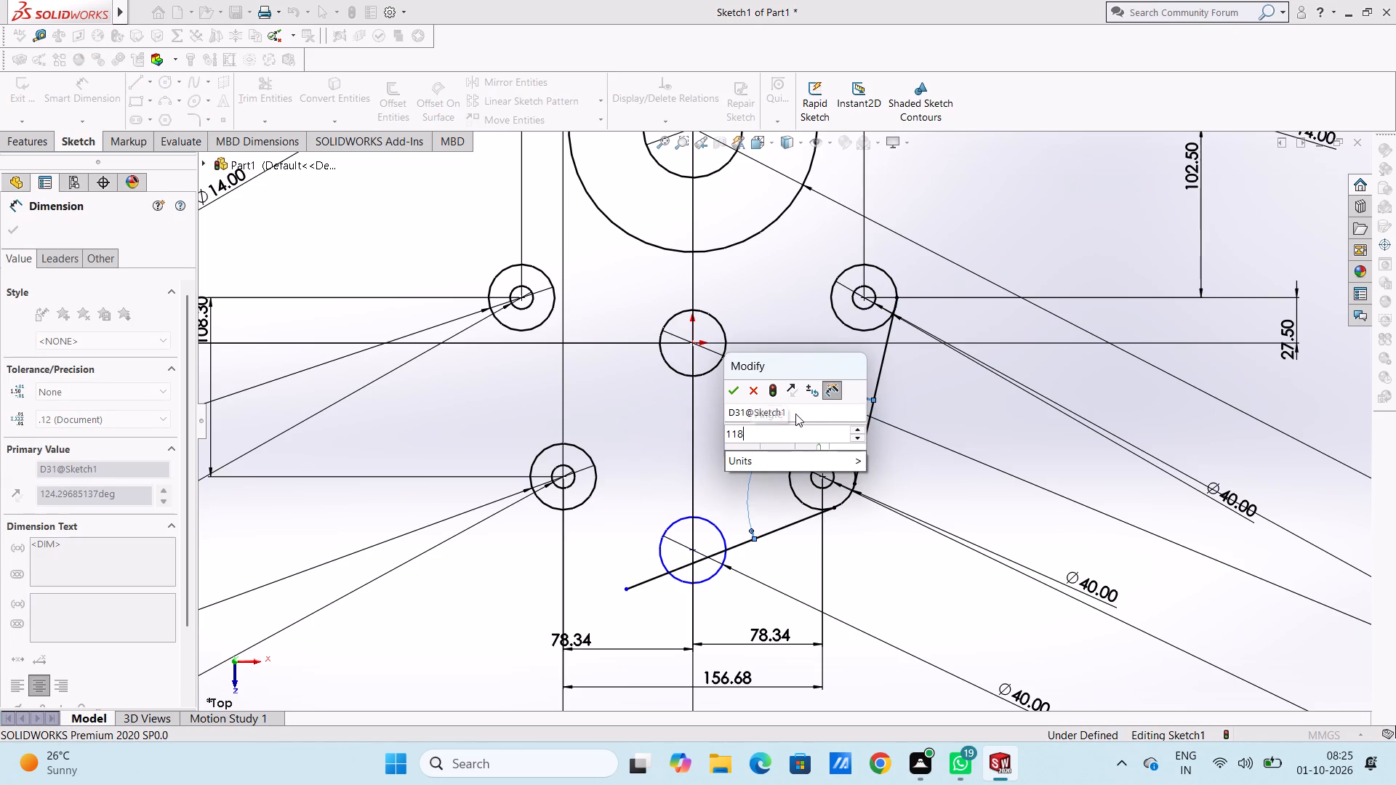
text(.54)
key(Return)
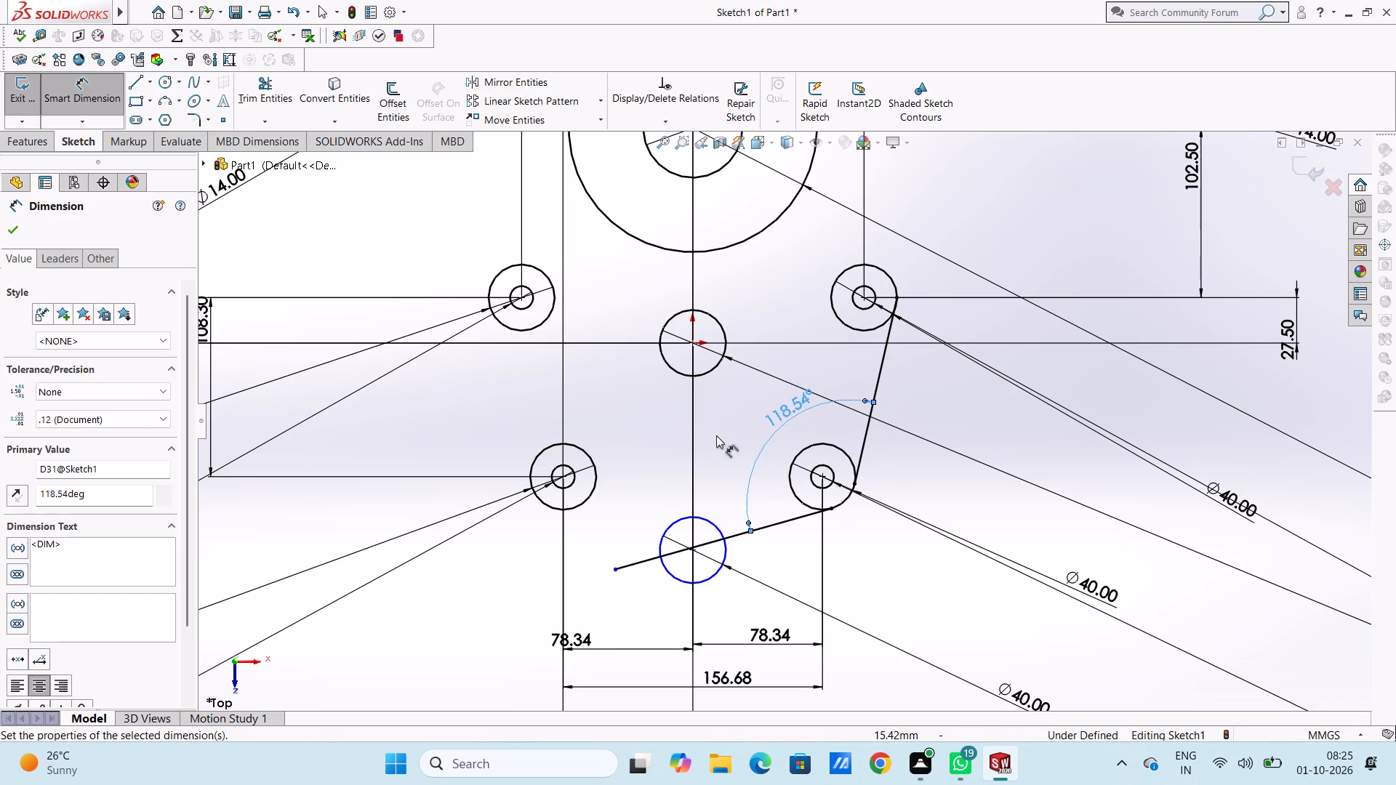
click(726, 454)
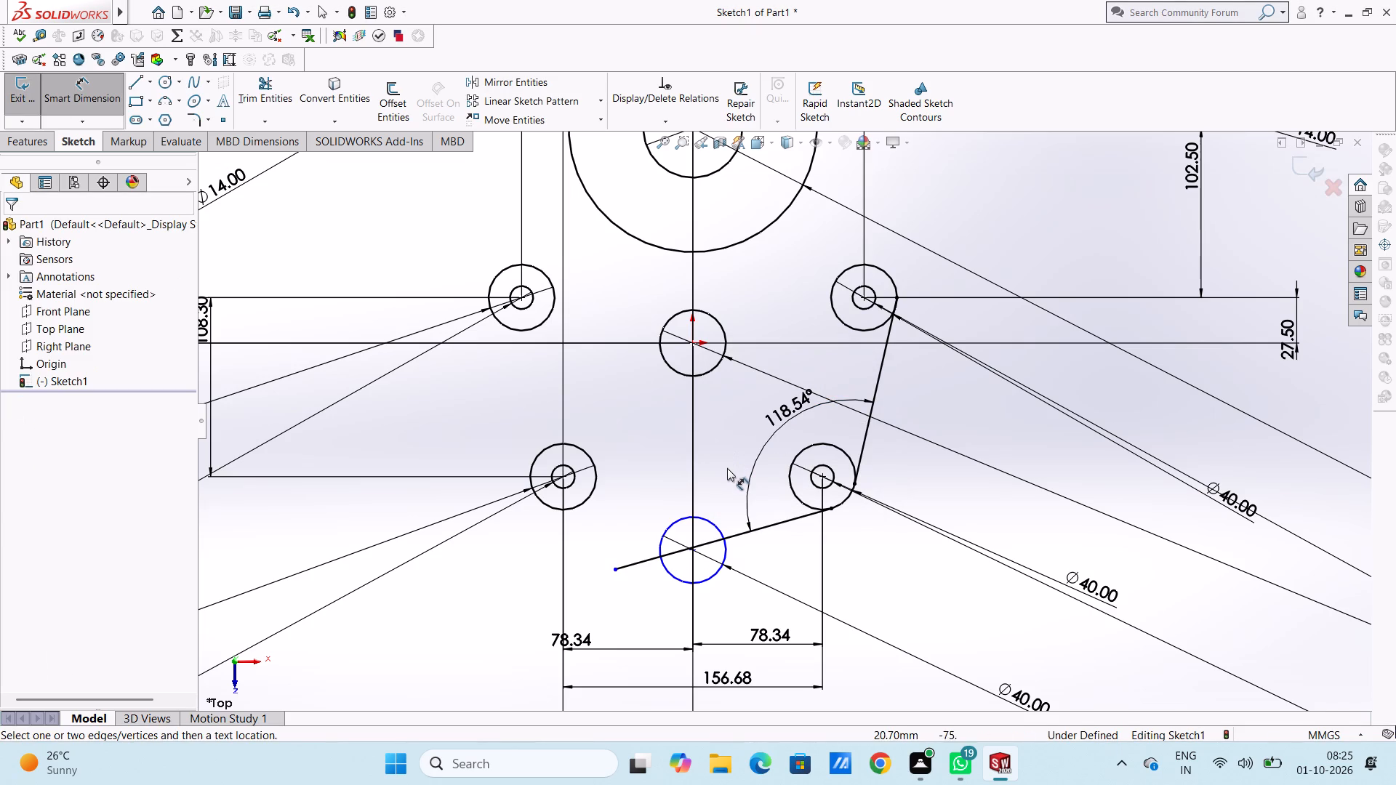
Dimension the distance from the lower center circle's center to the sloping line as 20 mm.
scroll(702, 579, up, 3)
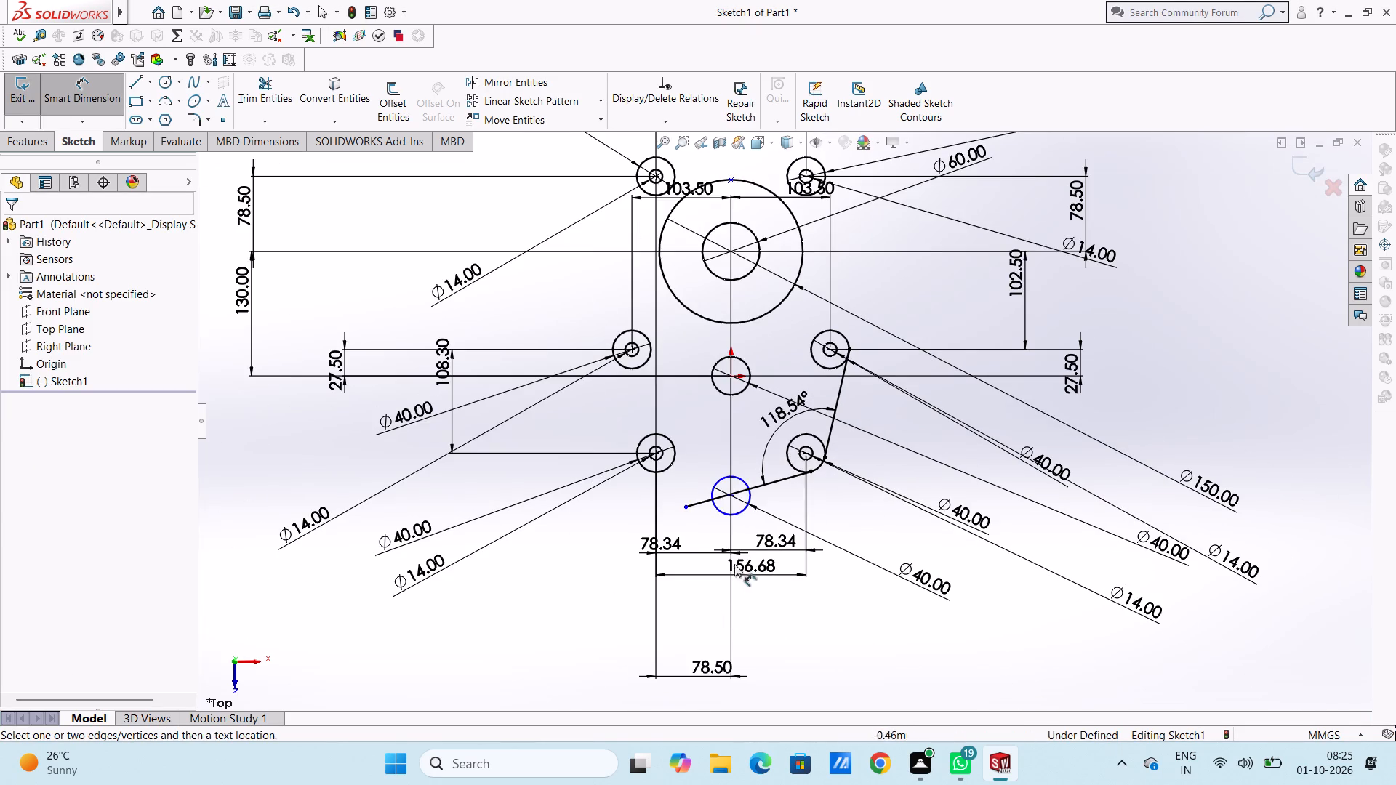
scroll(736, 539, down, 3)
scroll(774, 462, down, 1)
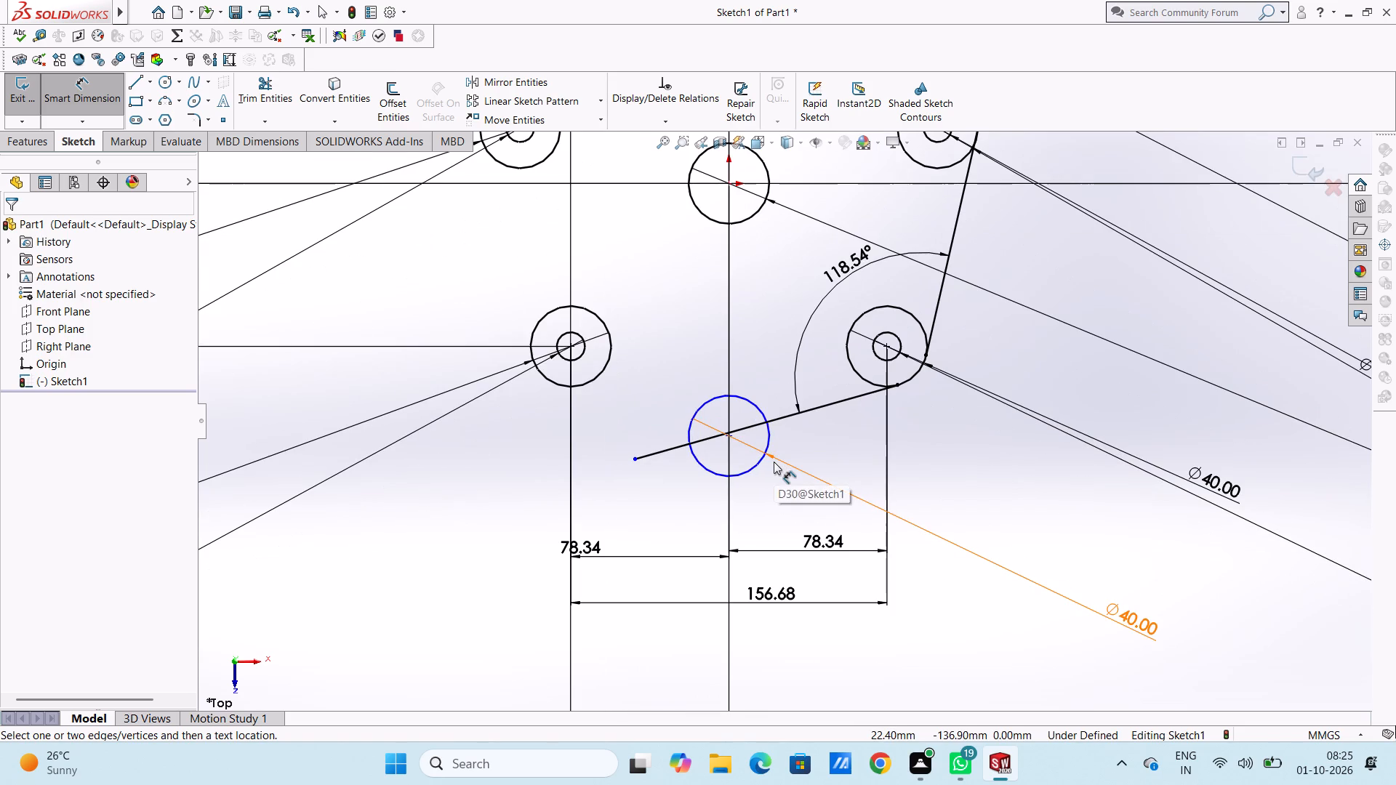
click(726, 436)
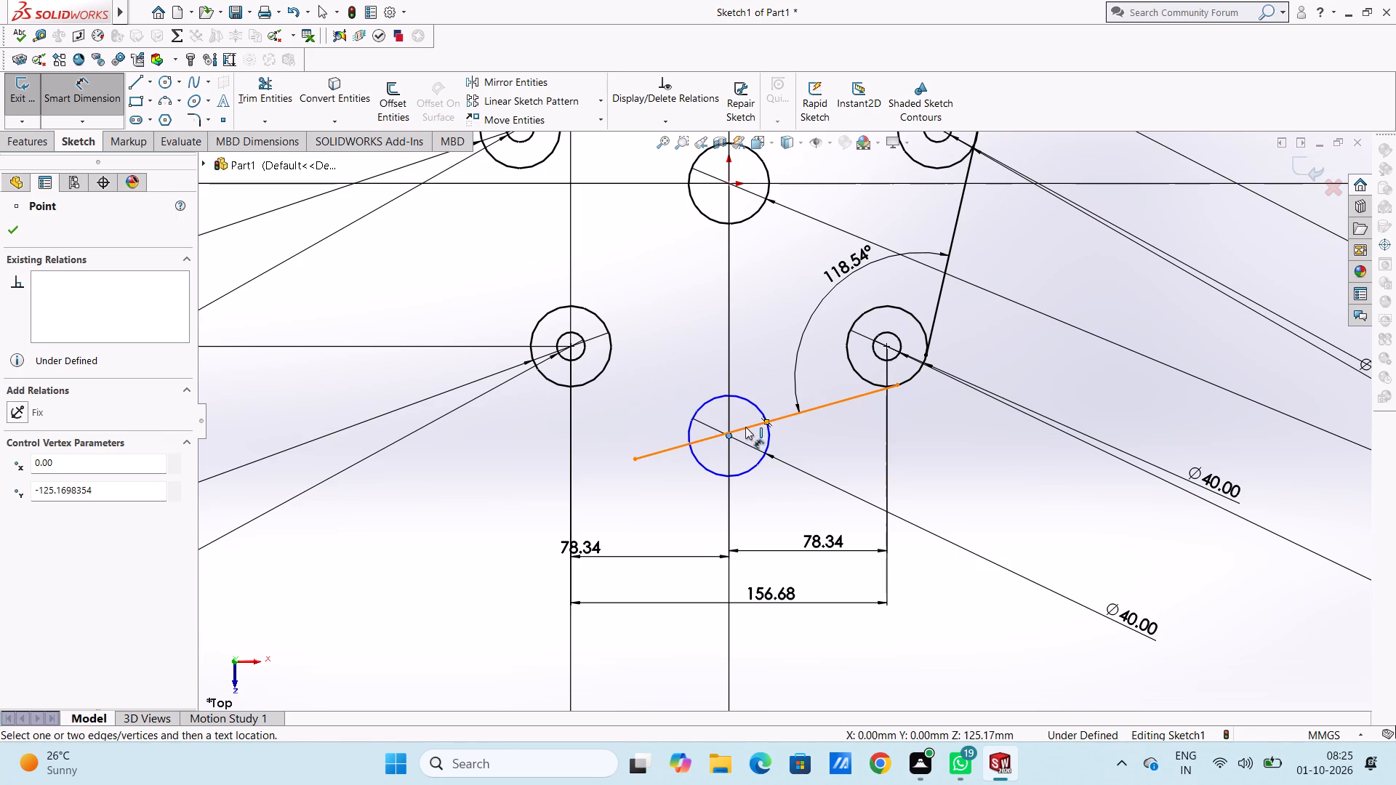
click(745, 427)
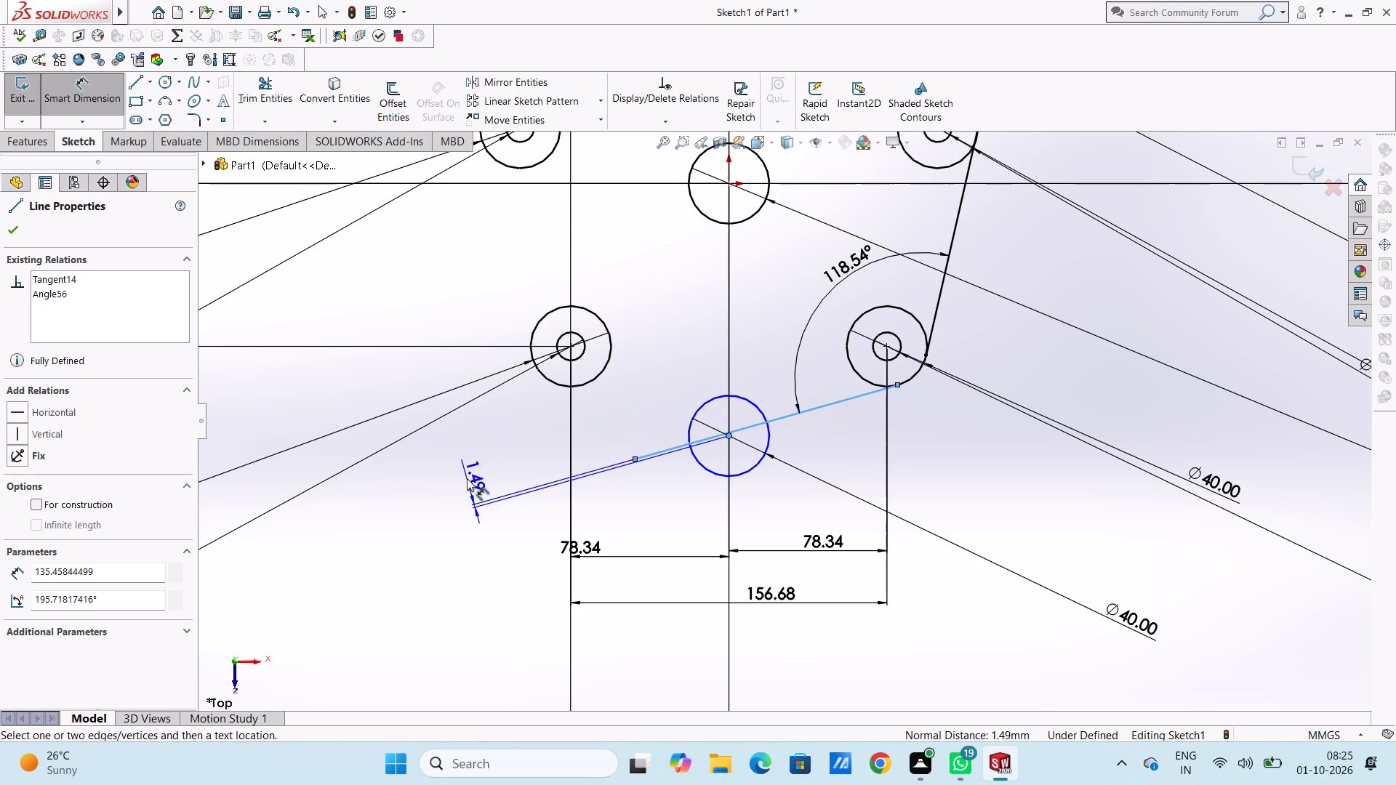
click(467, 478)
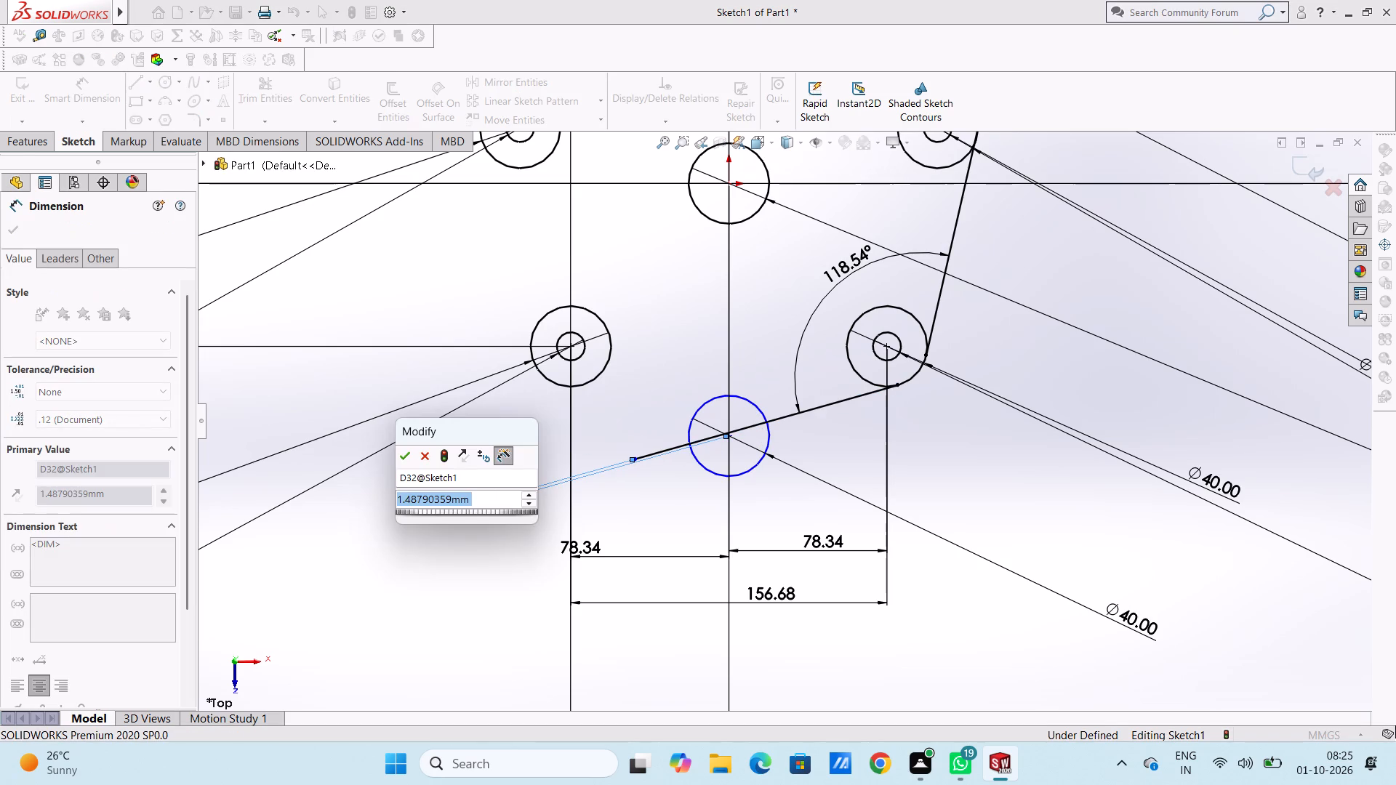
text(20)
key(Return)
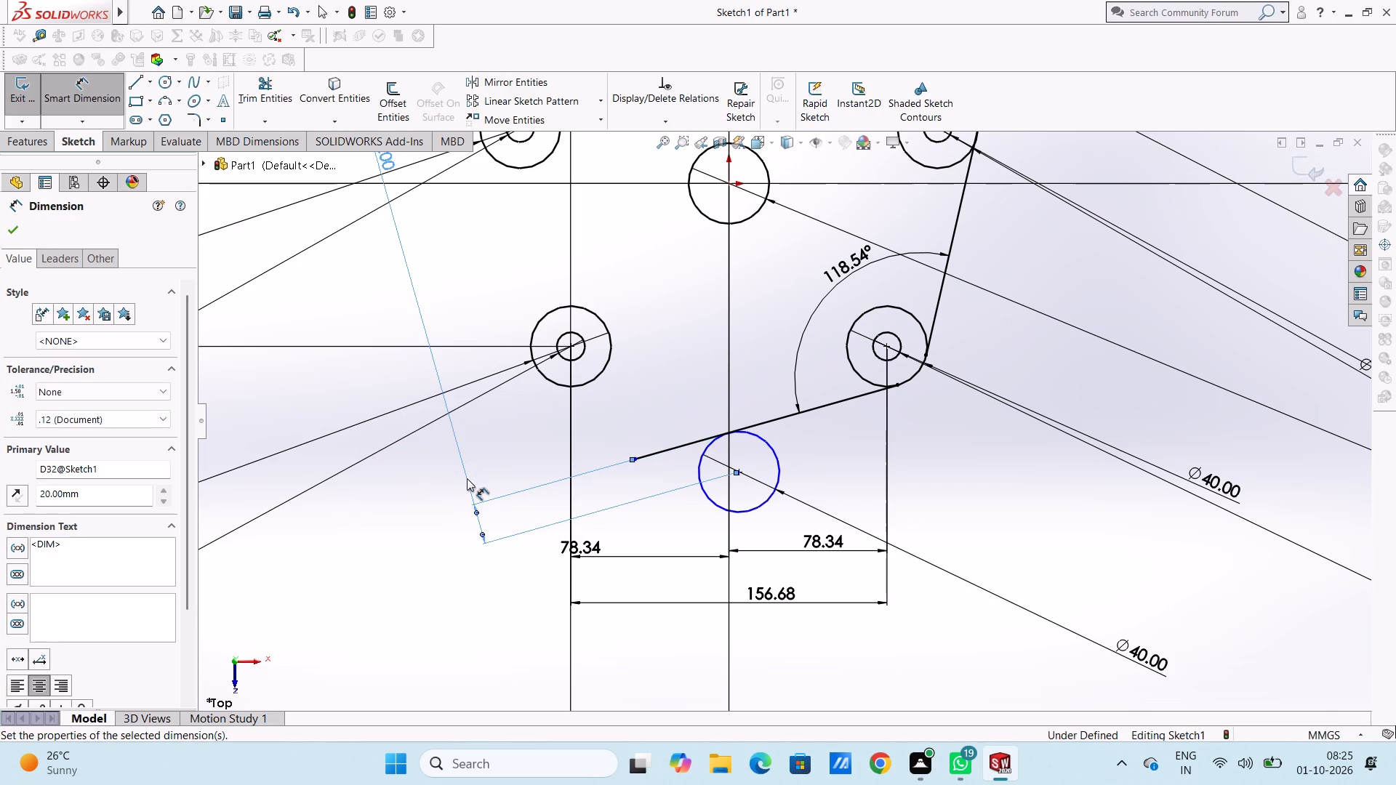
click(436, 504)
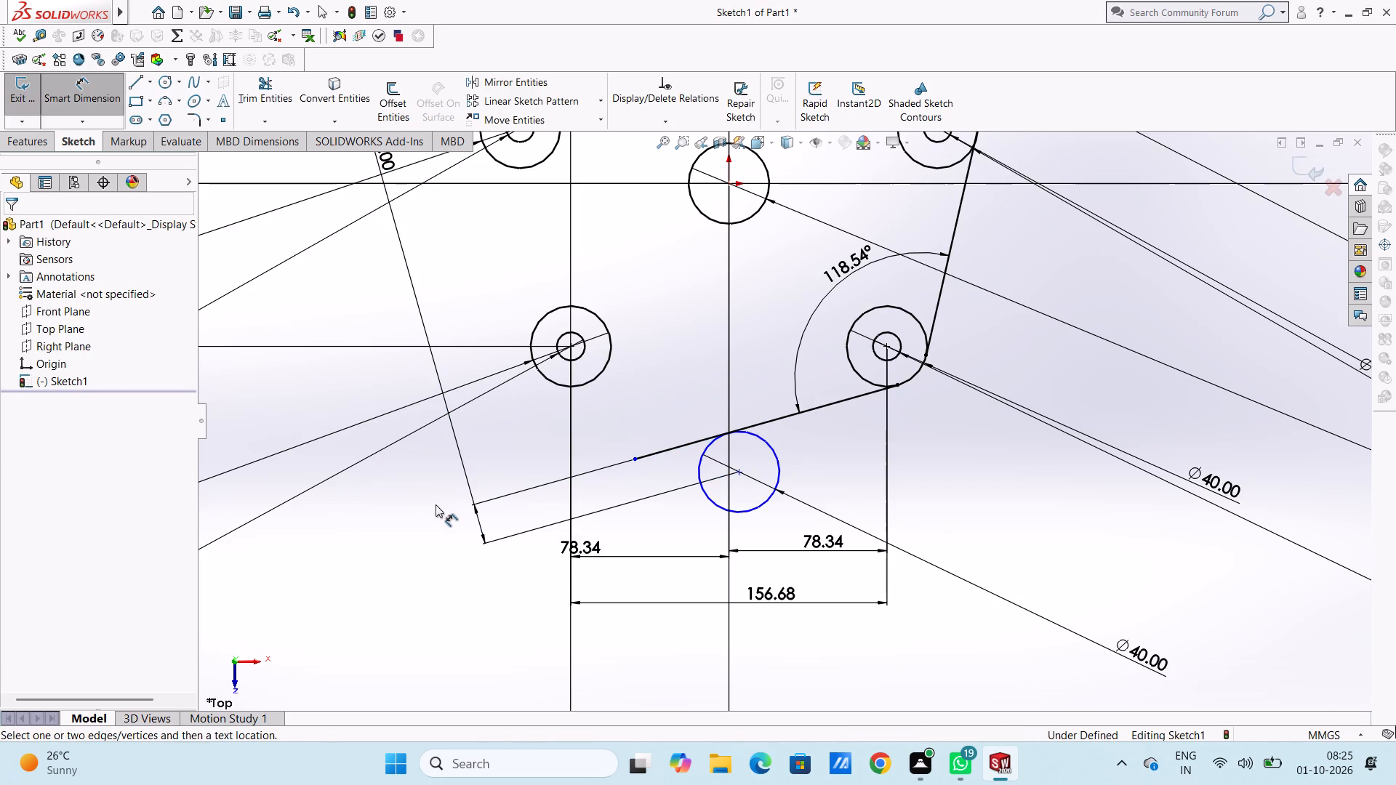
Set the circle-center-to-line distance to -20 mm to flip the lower center circle to the upper side of the sloping line.
scroll(436, 504, up, 3)
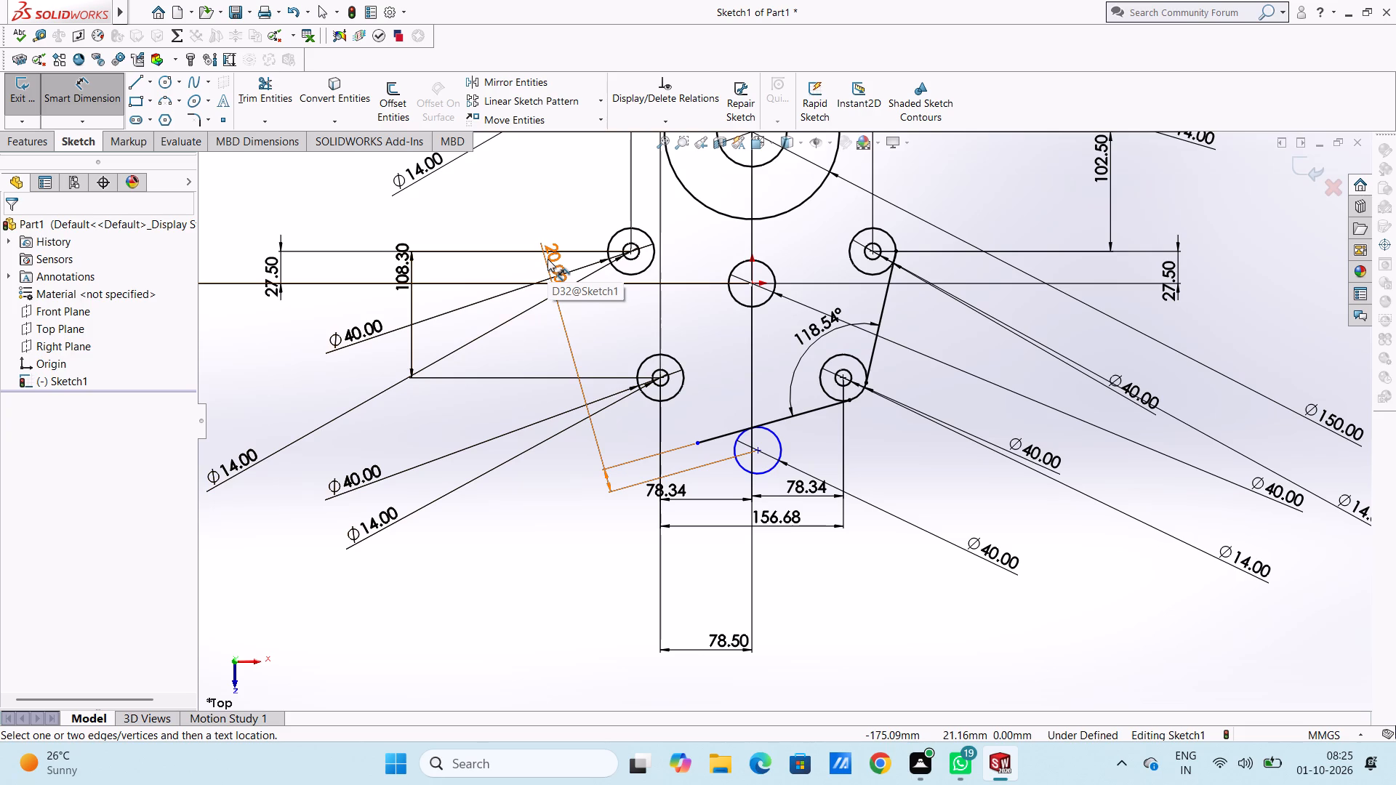
double_click(547, 259)
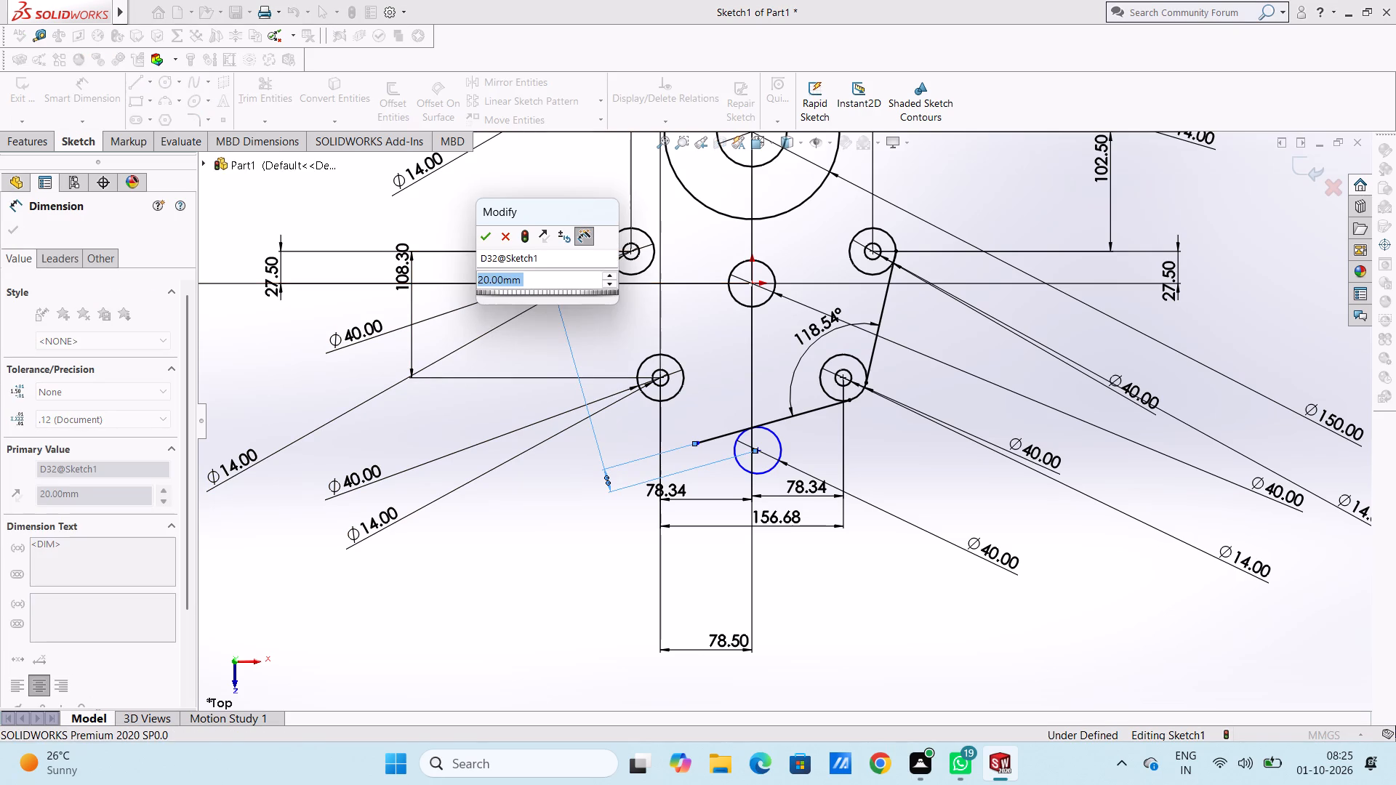
key(minus)
text(20)
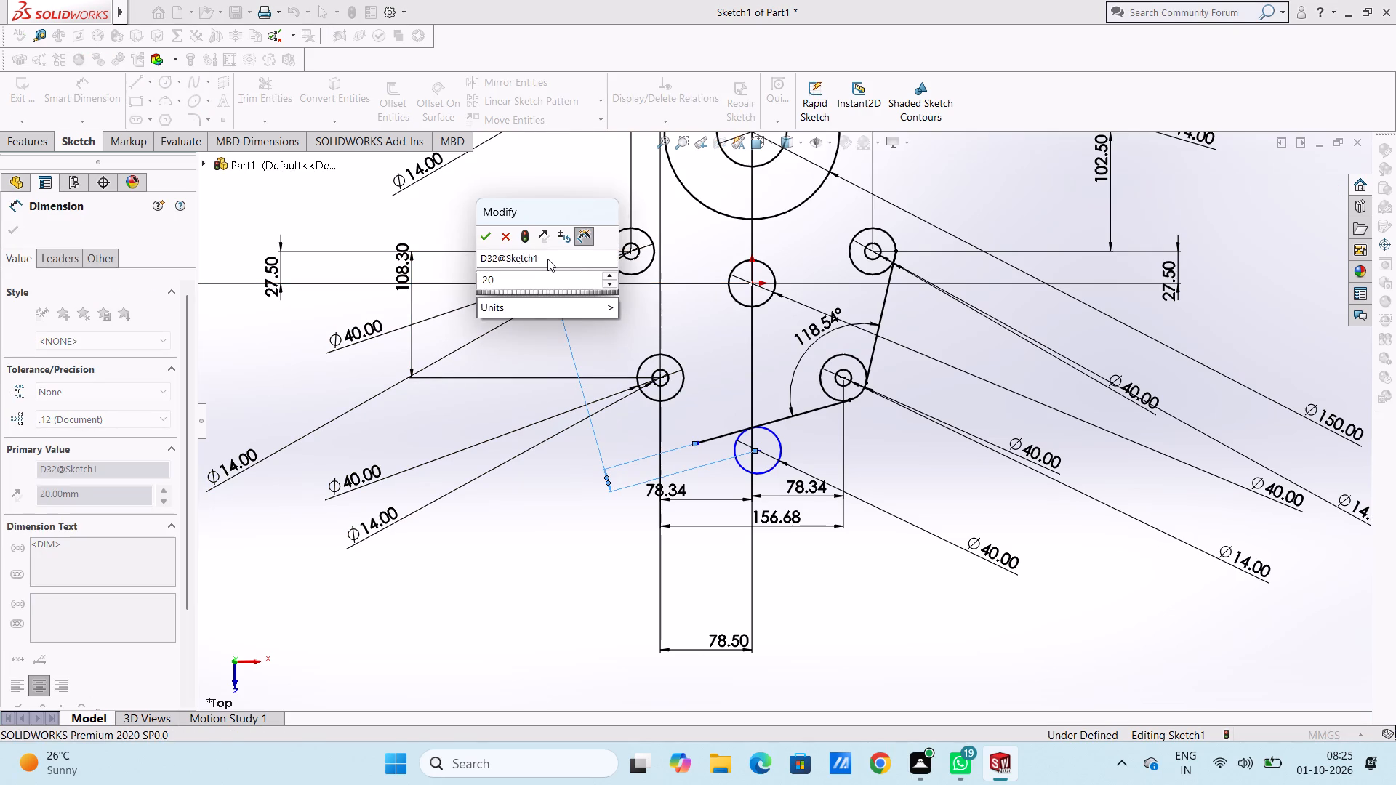
key(Return)
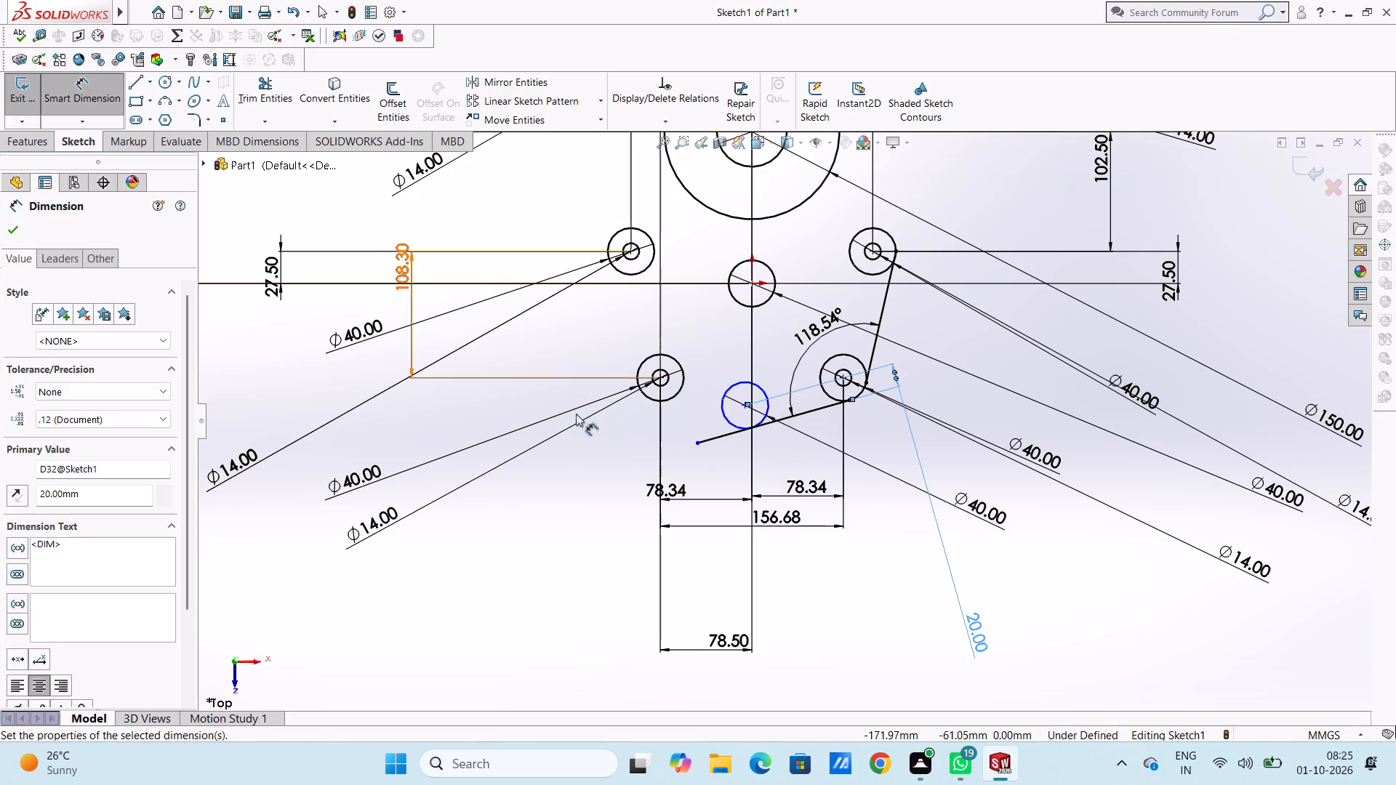
click(575, 536)
scroll(768, 395, down, 4)
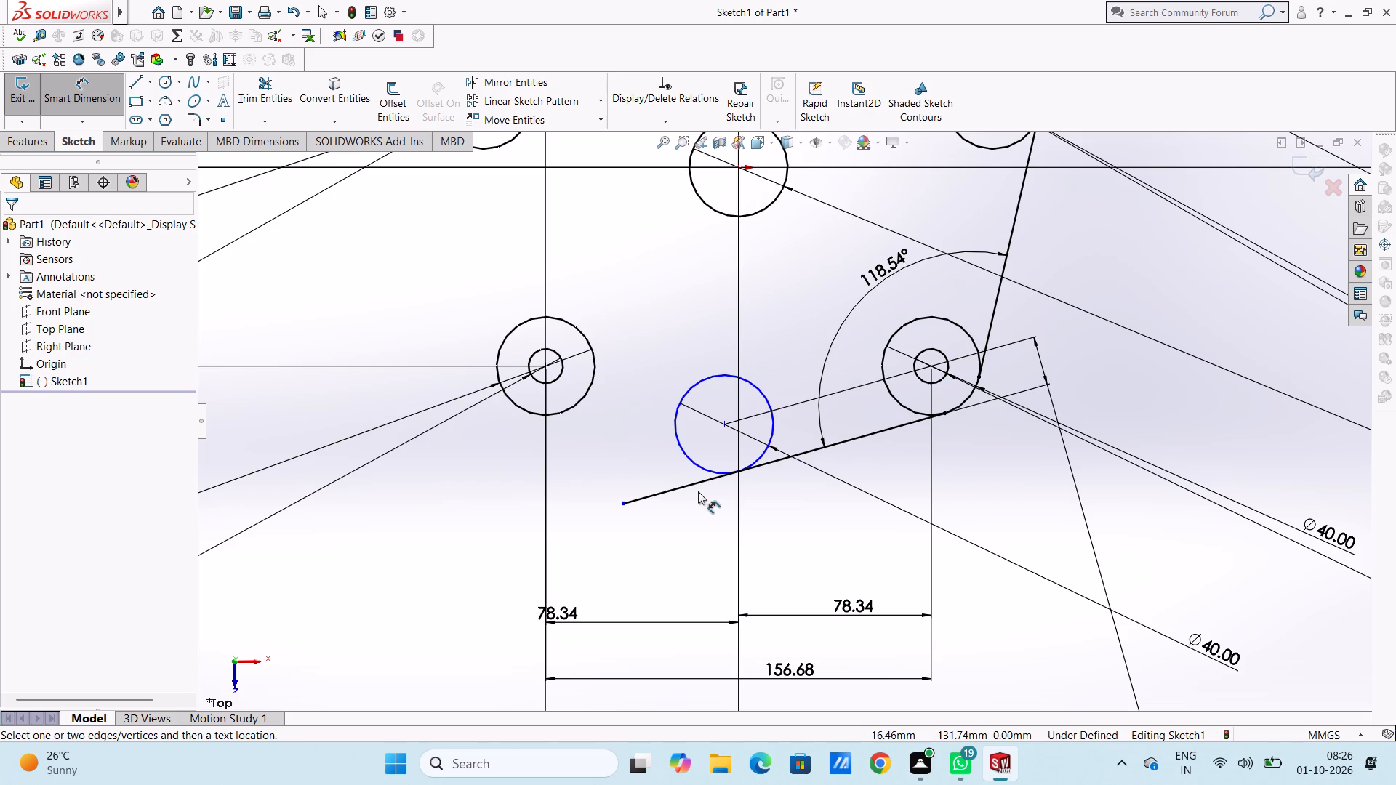
Dimension the horizontal distance between the origin circle's center and the lower center circle's center as 0 mm.
scroll(741, 307, up, 3)
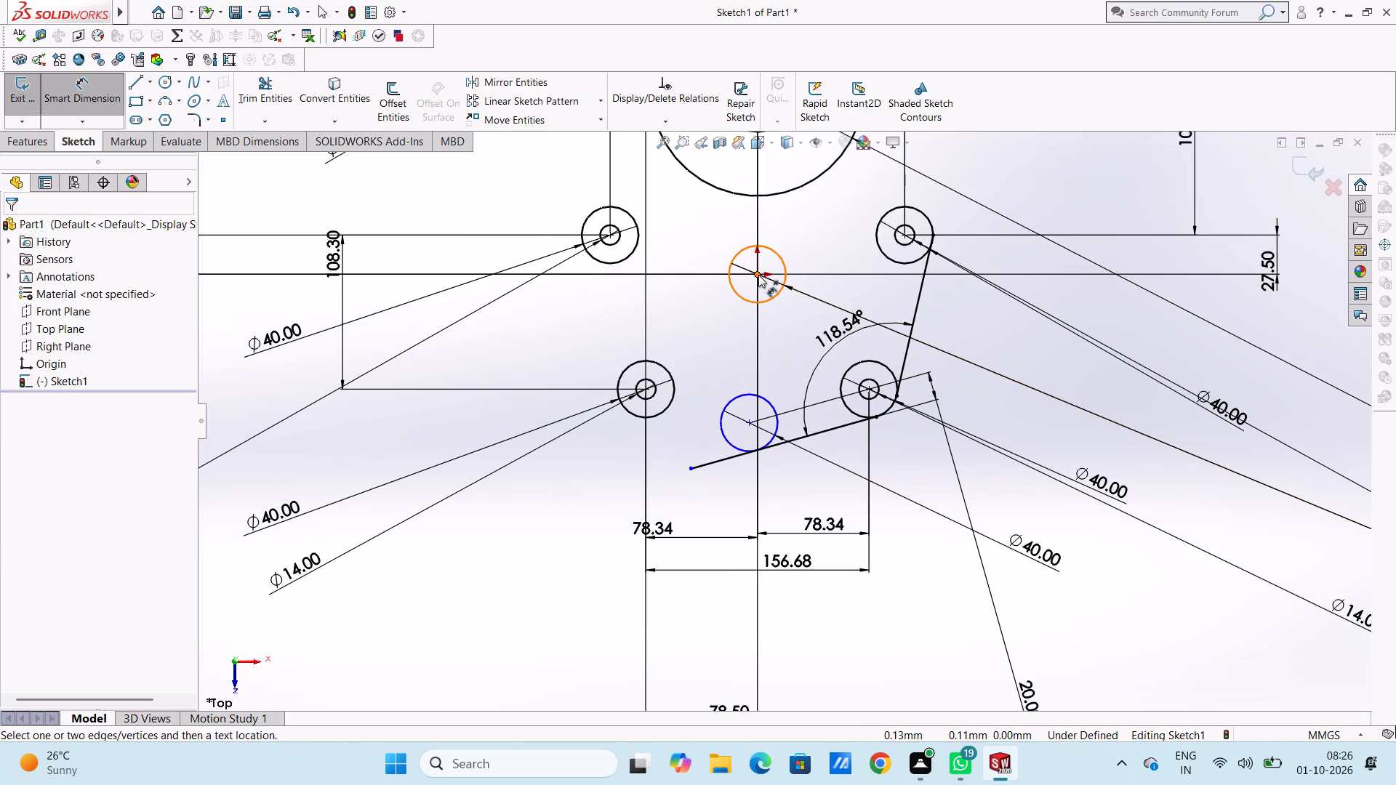
click(758, 275)
click(748, 423)
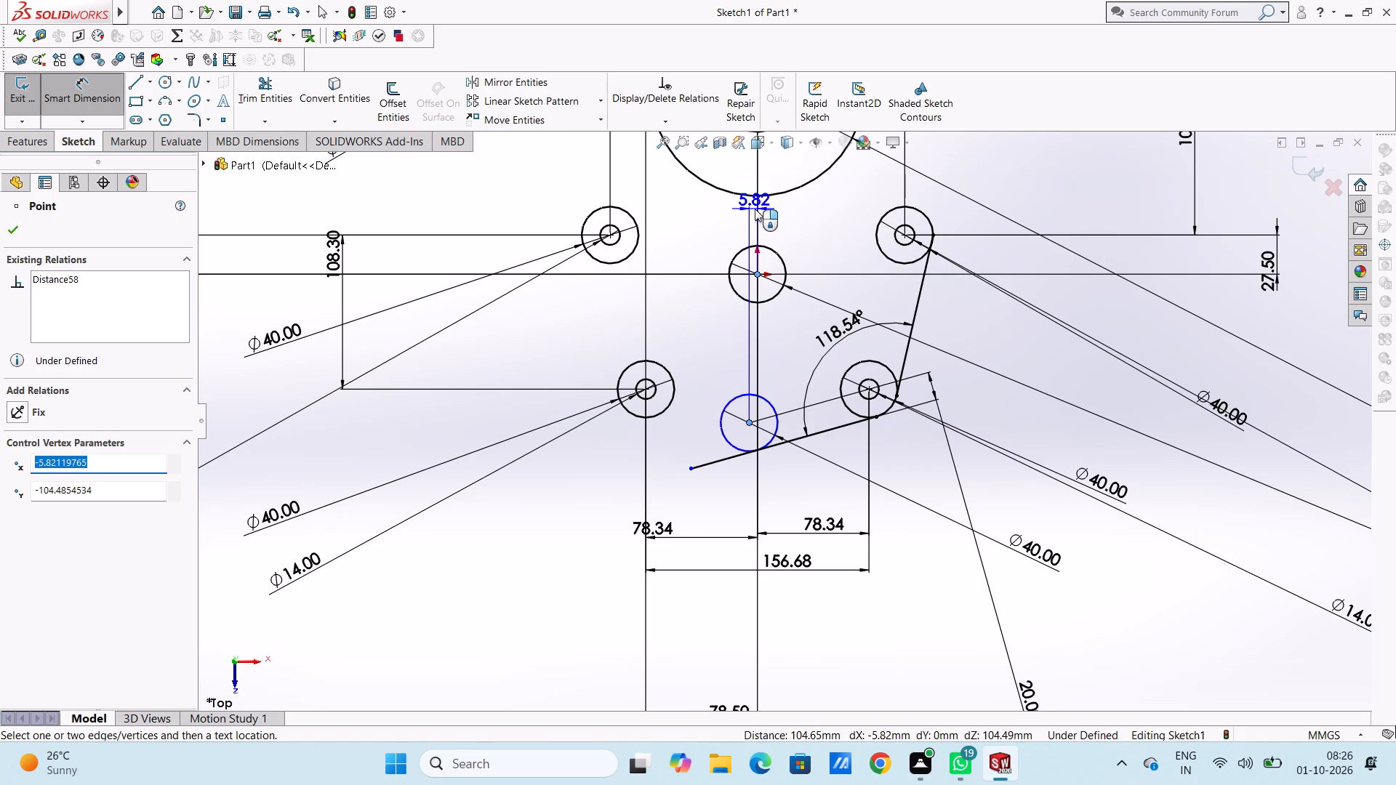
click(753, 212)
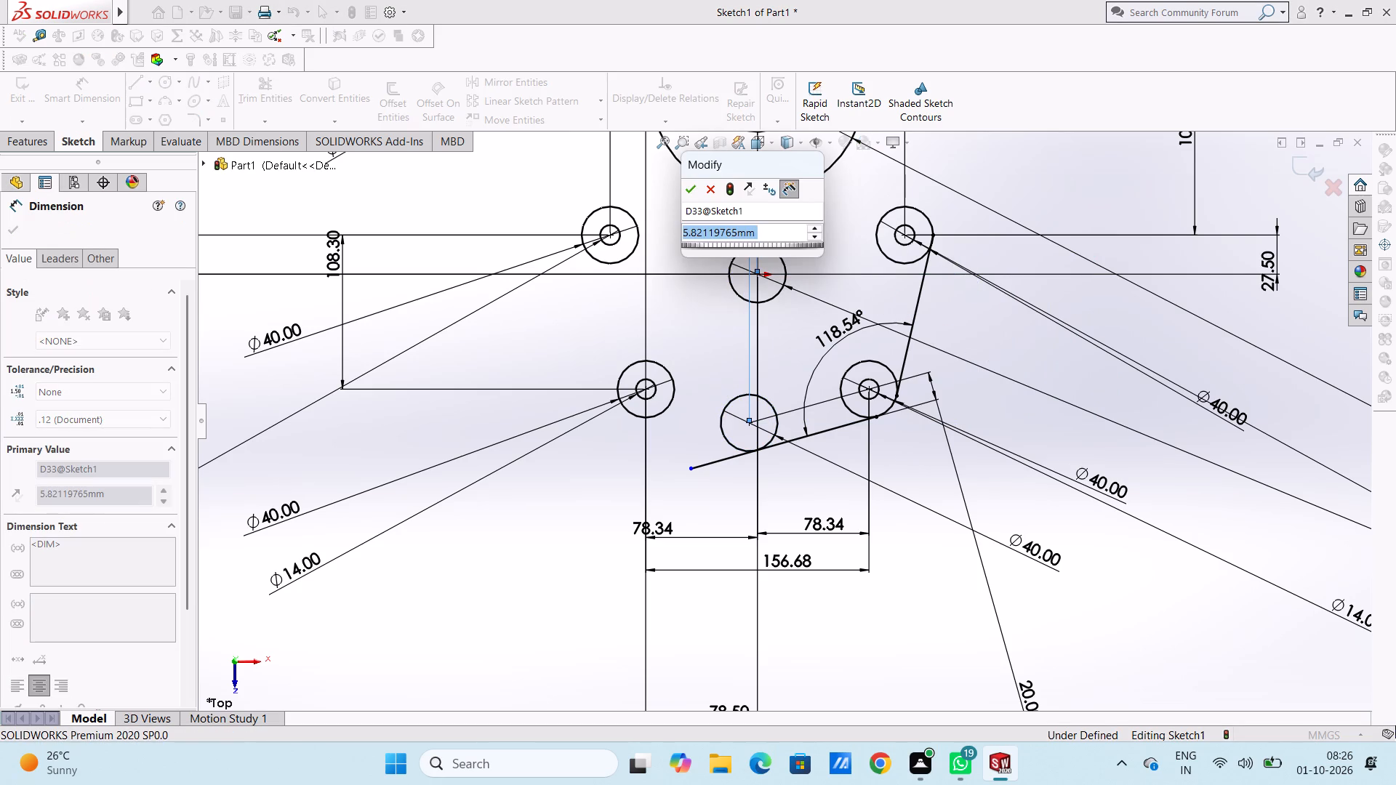
key(0)
key(Return)
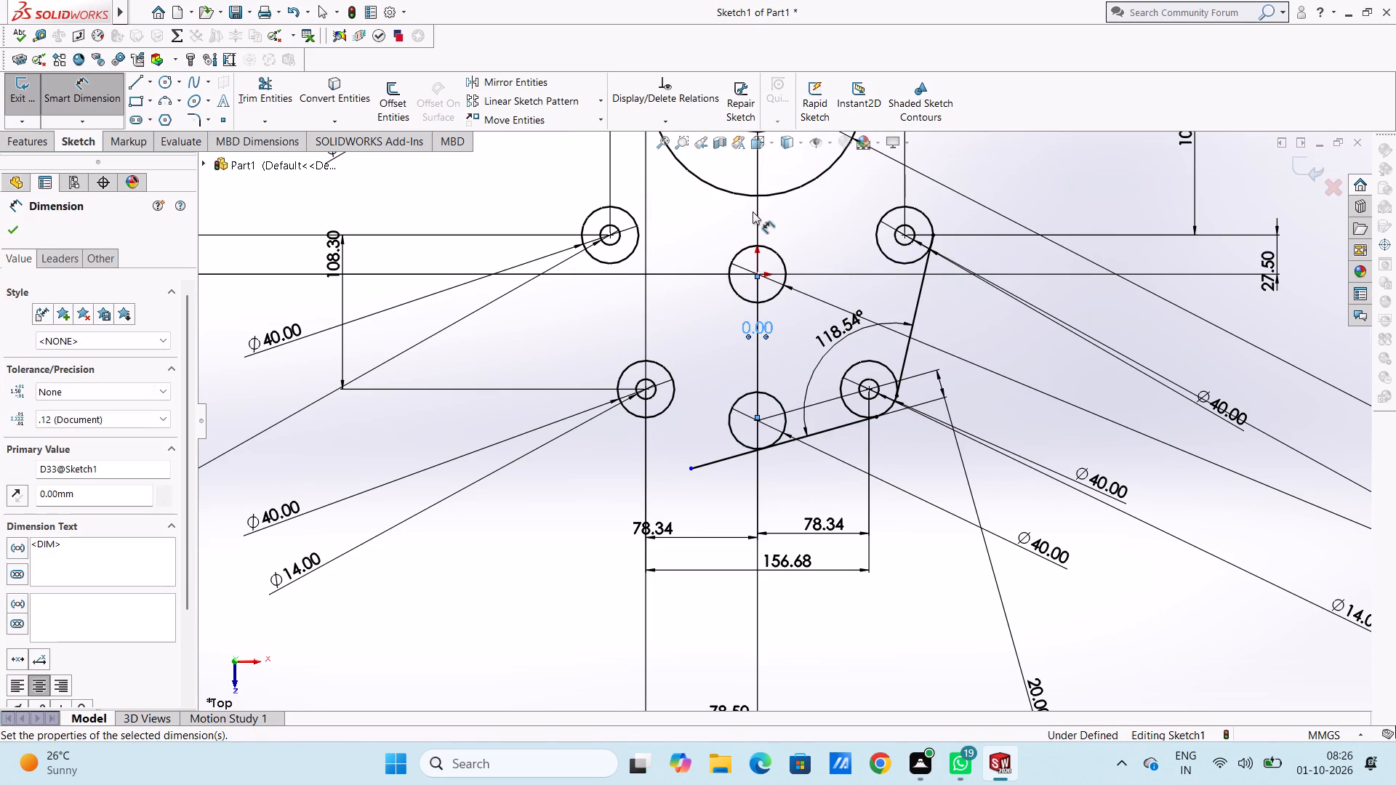
click(706, 355)
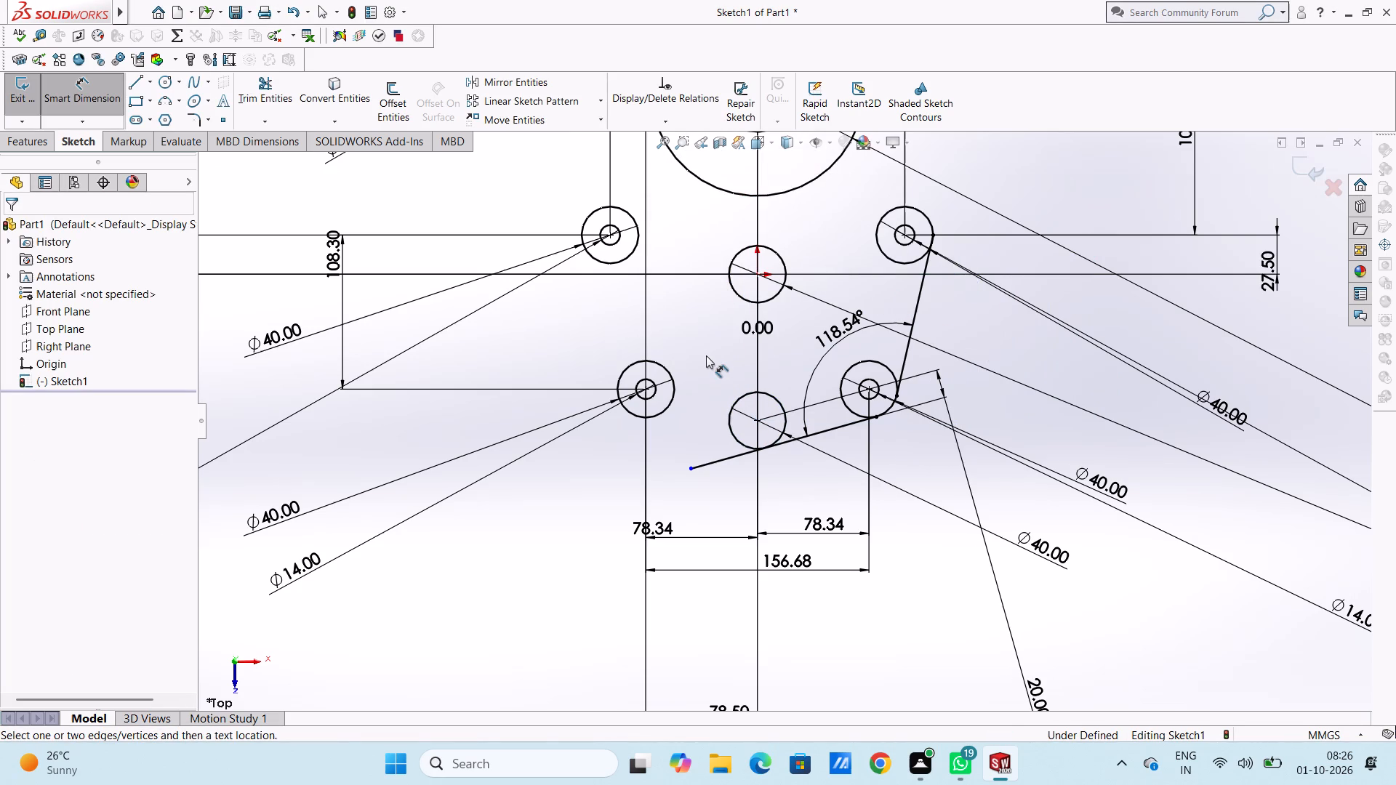
Trim the end of the sloping lower line that runs past its tangent point on the lower center circle.
scroll(780, 458, down, 2)
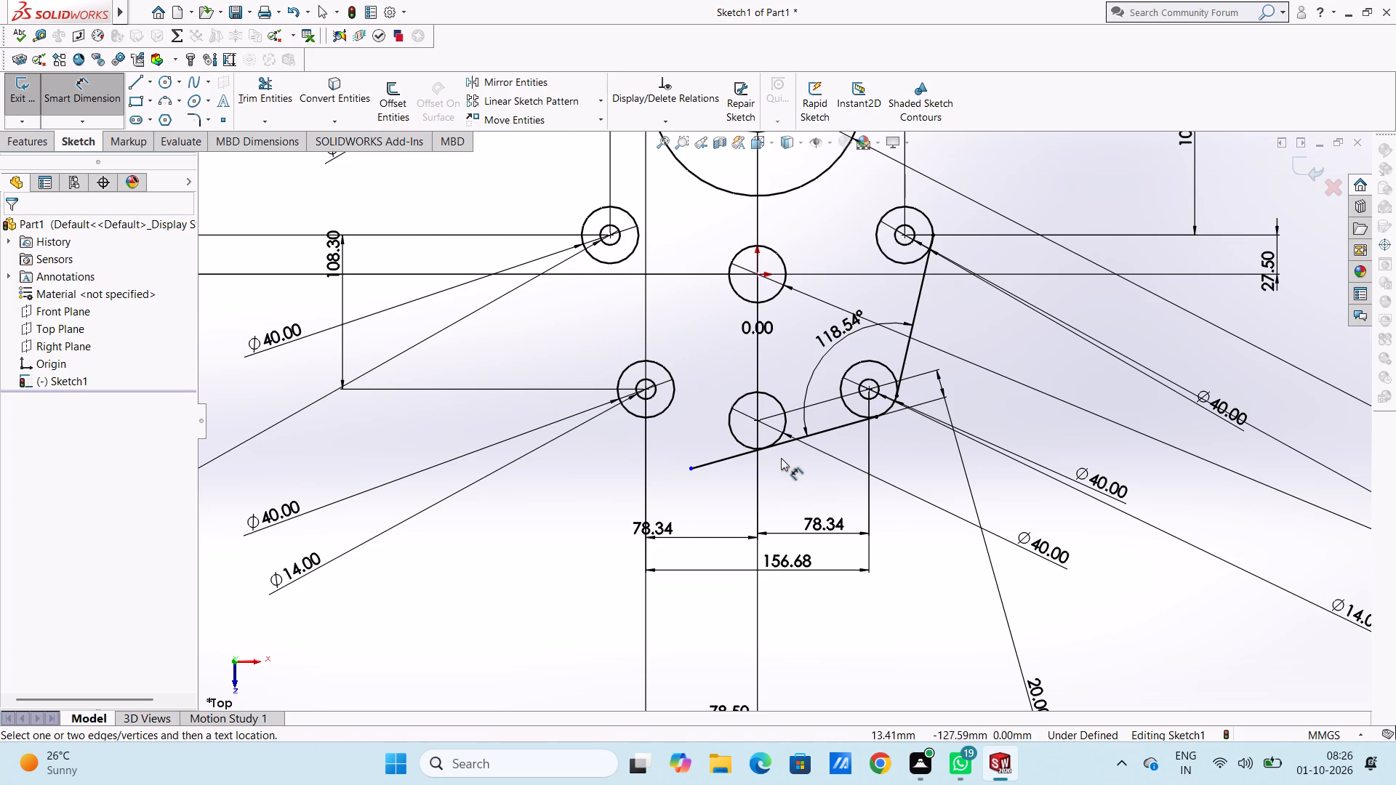
scroll(781, 458, down, 4)
scroll(768, 390, down, 9)
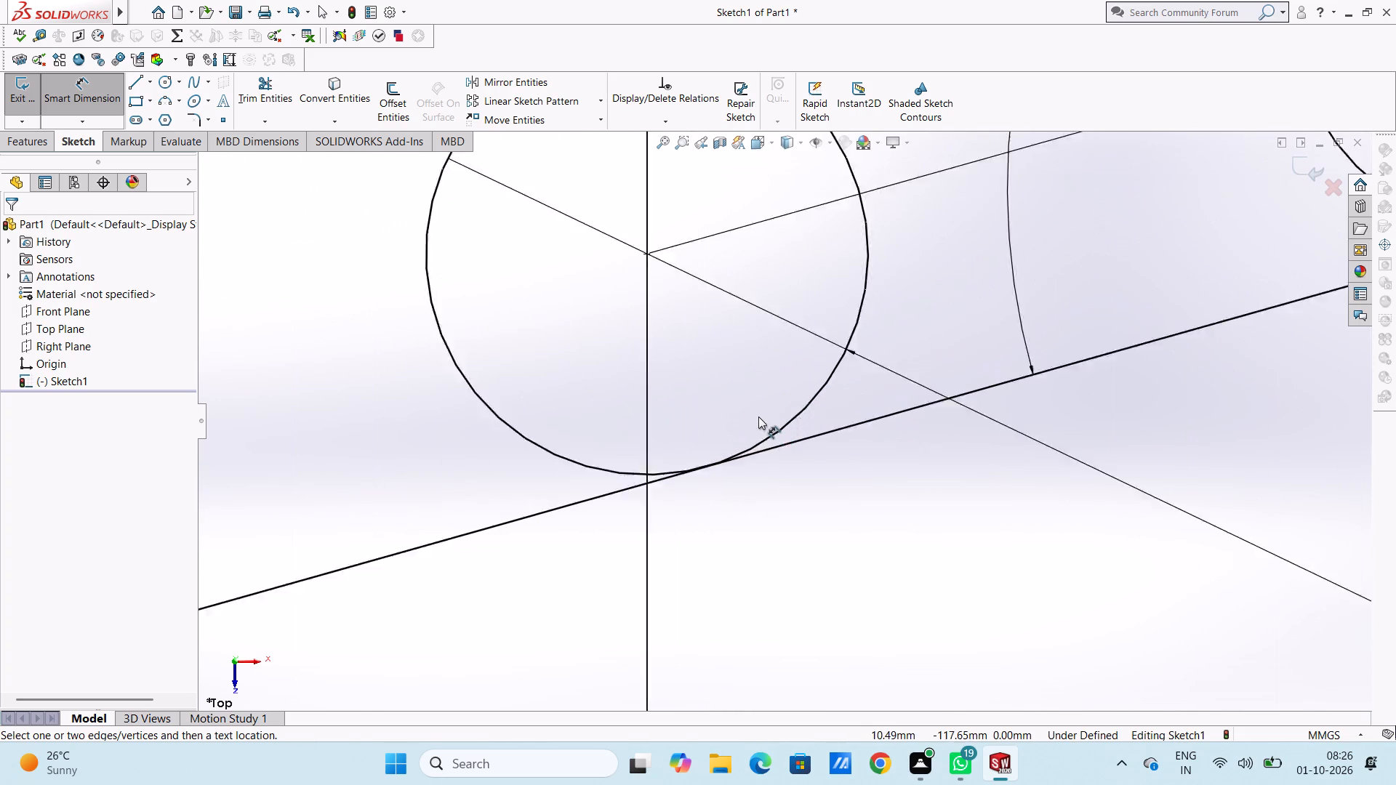
click(261, 86)
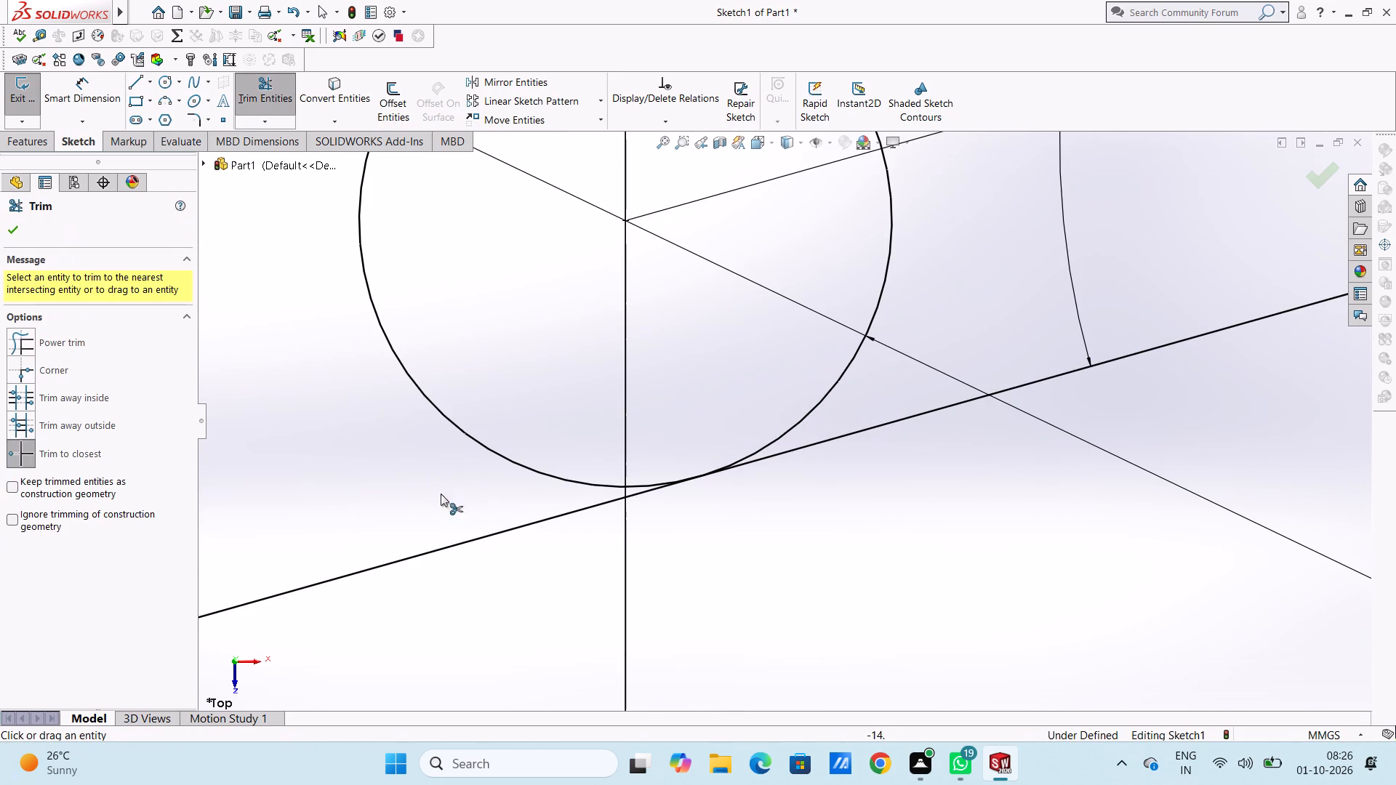
click(480, 539)
scroll(480, 539, up, 6)
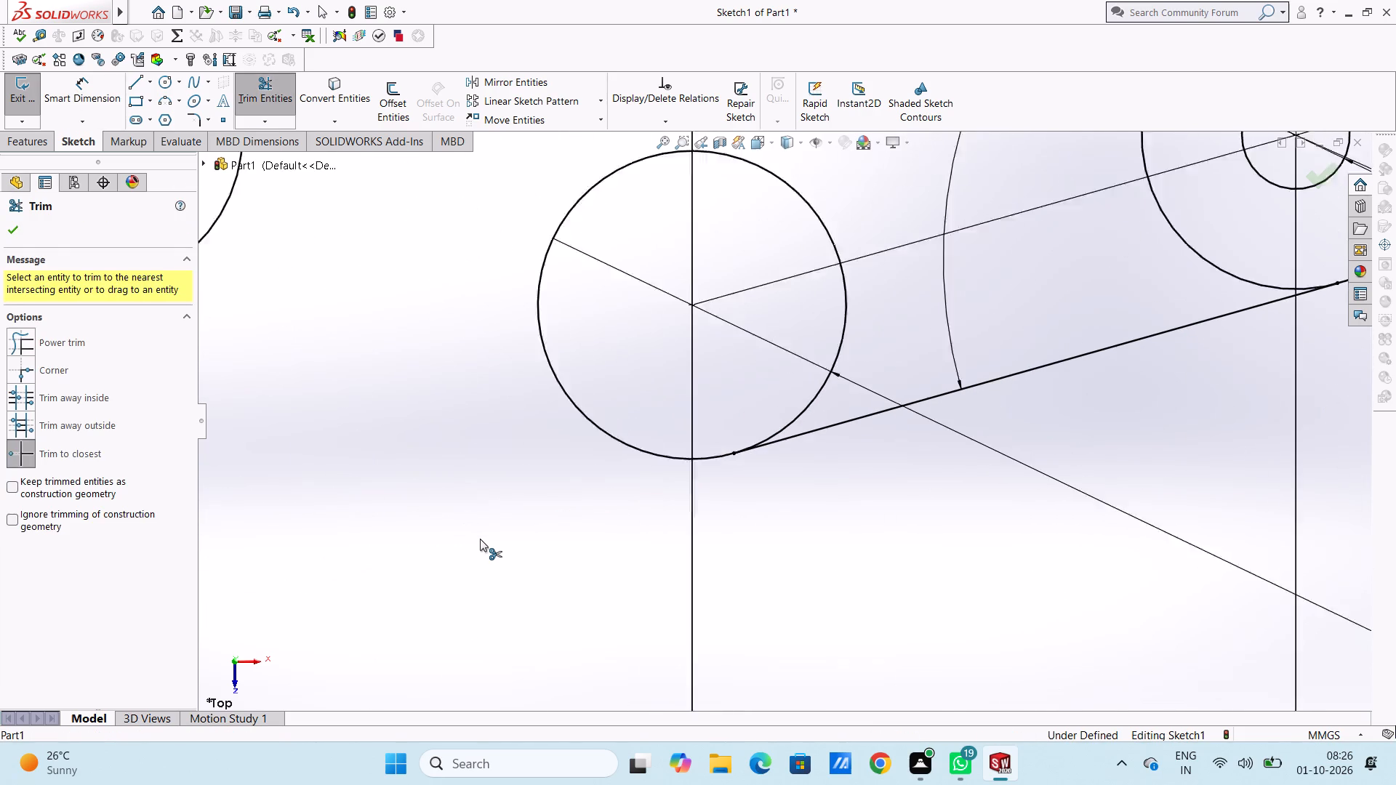
scroll(480, 539, up, 8)
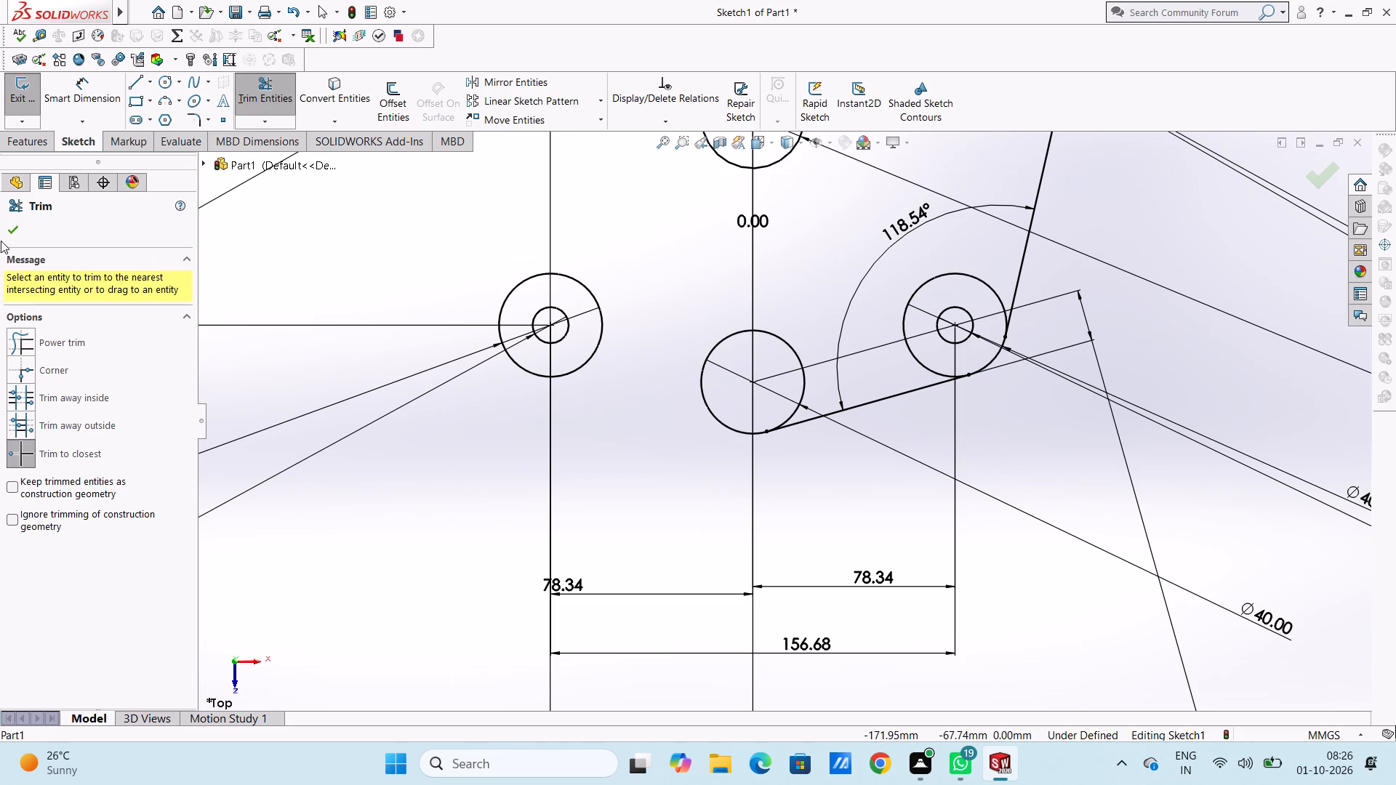
click(6, 229)
Sketch a line about 111 mm long joining the outer left edges of the two 40 mm circles on the lower left side.
click(137, 84)
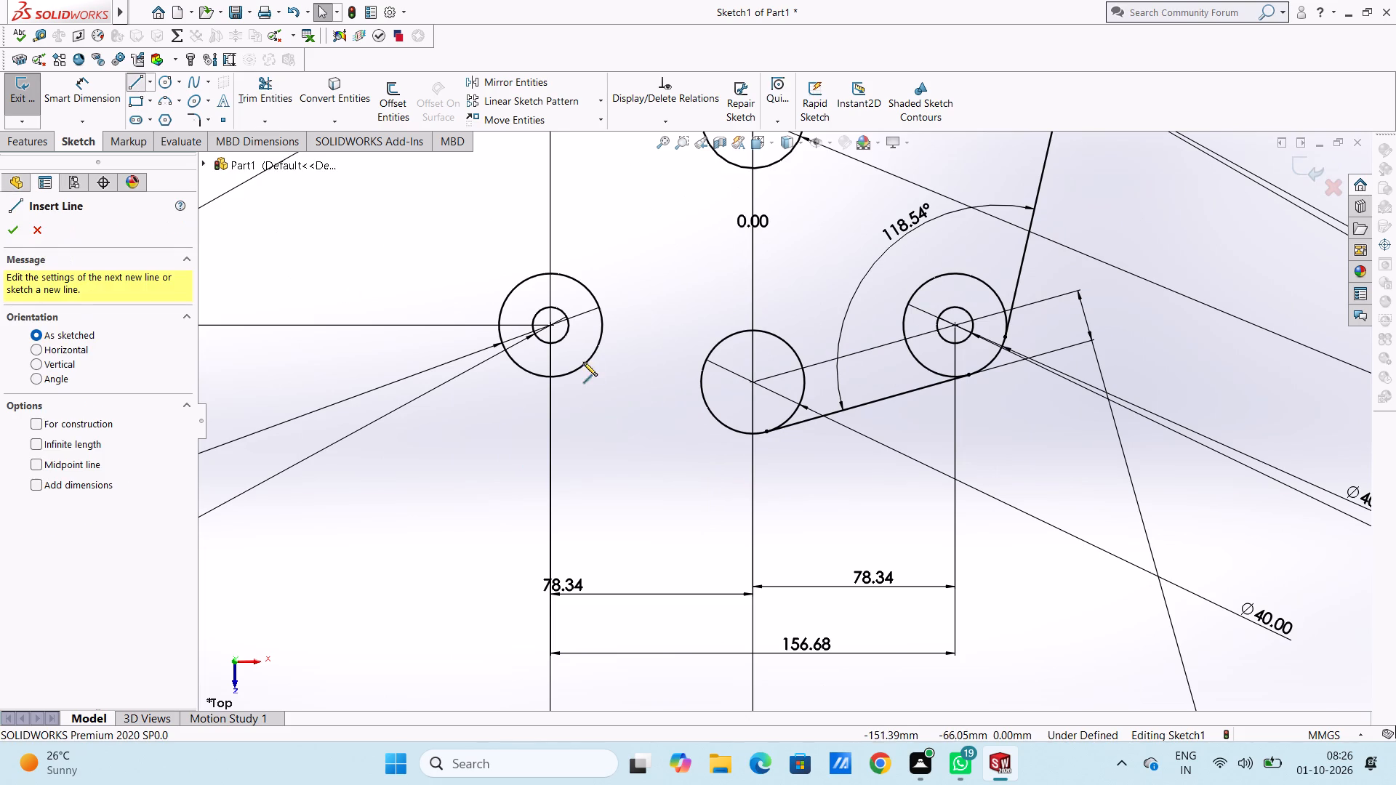
scroll(657, 390, up, 3)
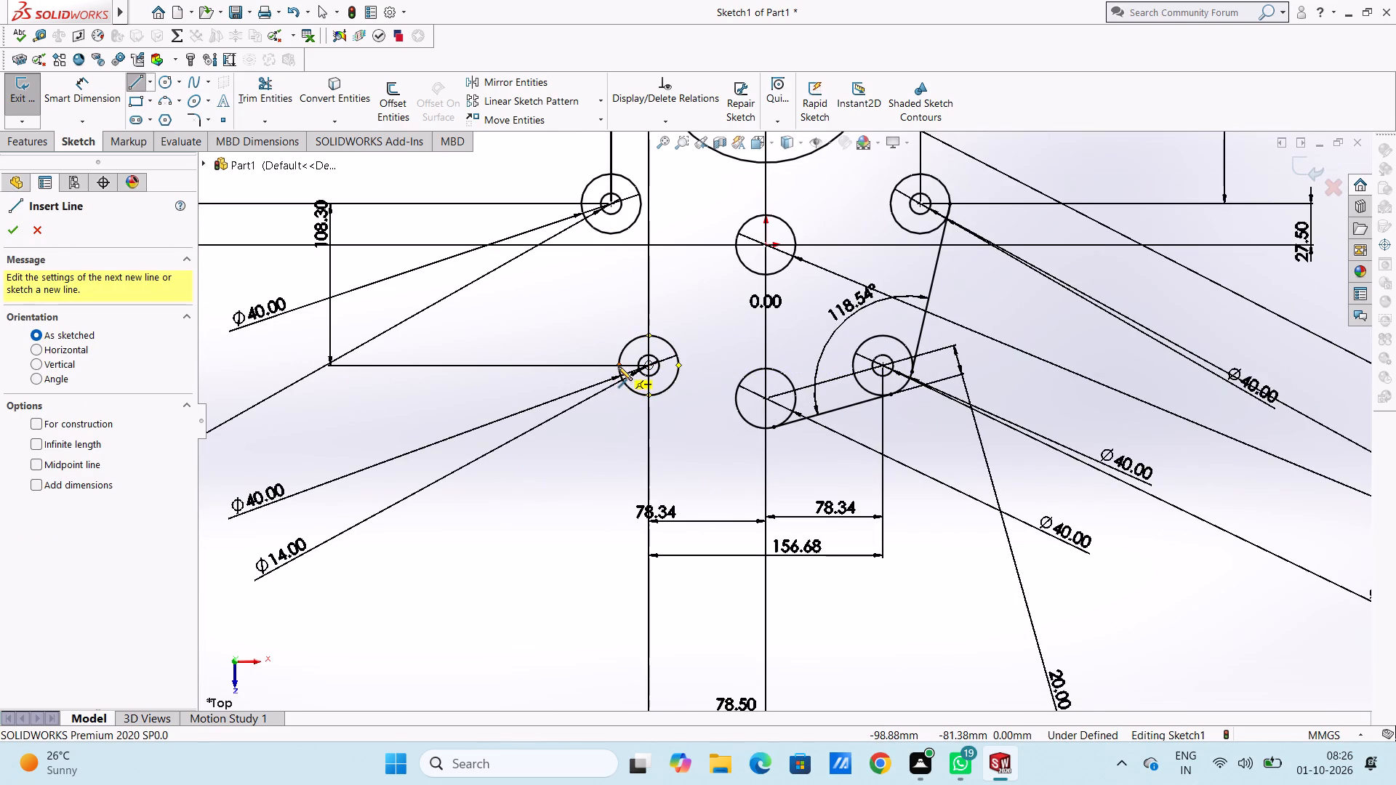
click(618, 374)
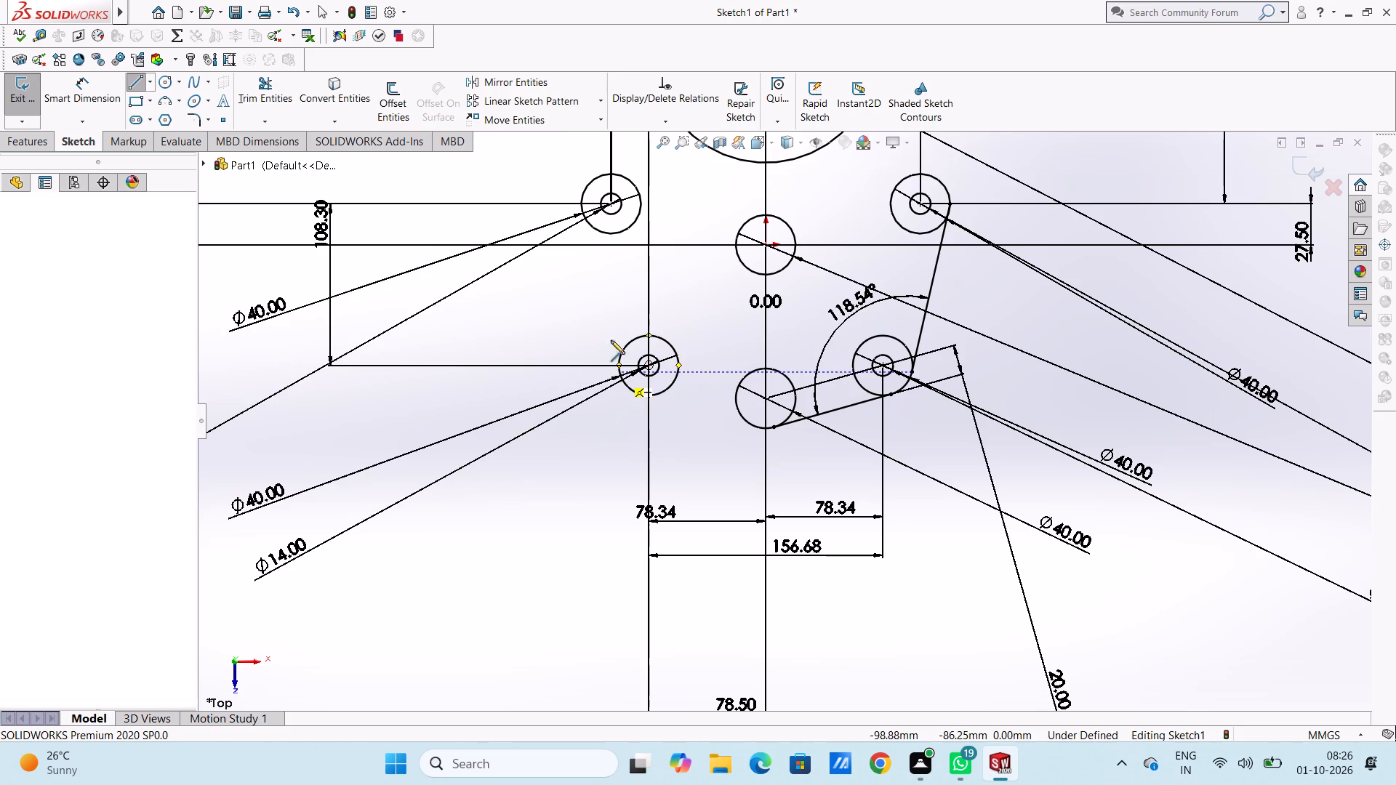
click(582, 209)
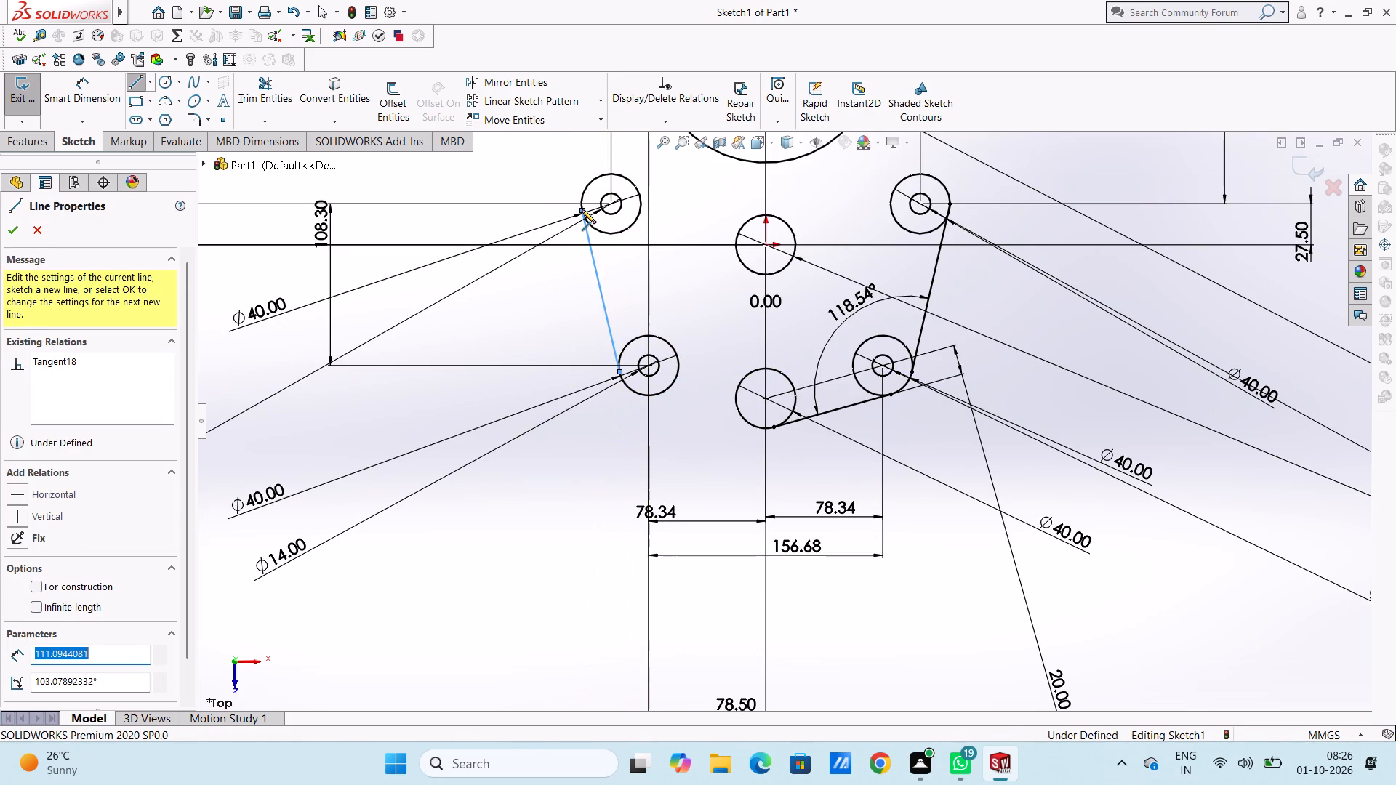
key(Escape)
key(Escape)
key(Escape)
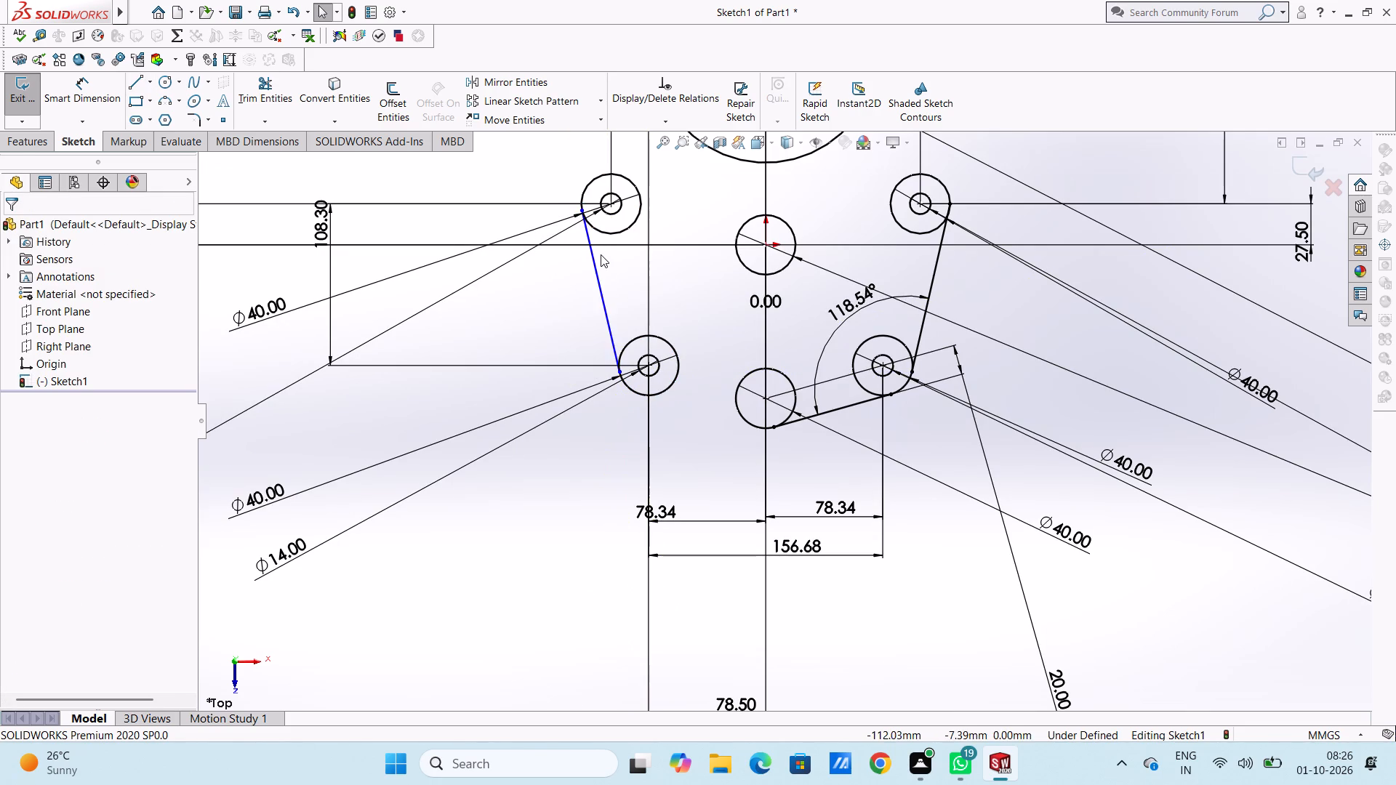
Make the new left-hand line tangent to both the upper and the lower 40 mm circles it joins.
click(593, 253)
ctrl+click(602, 232)
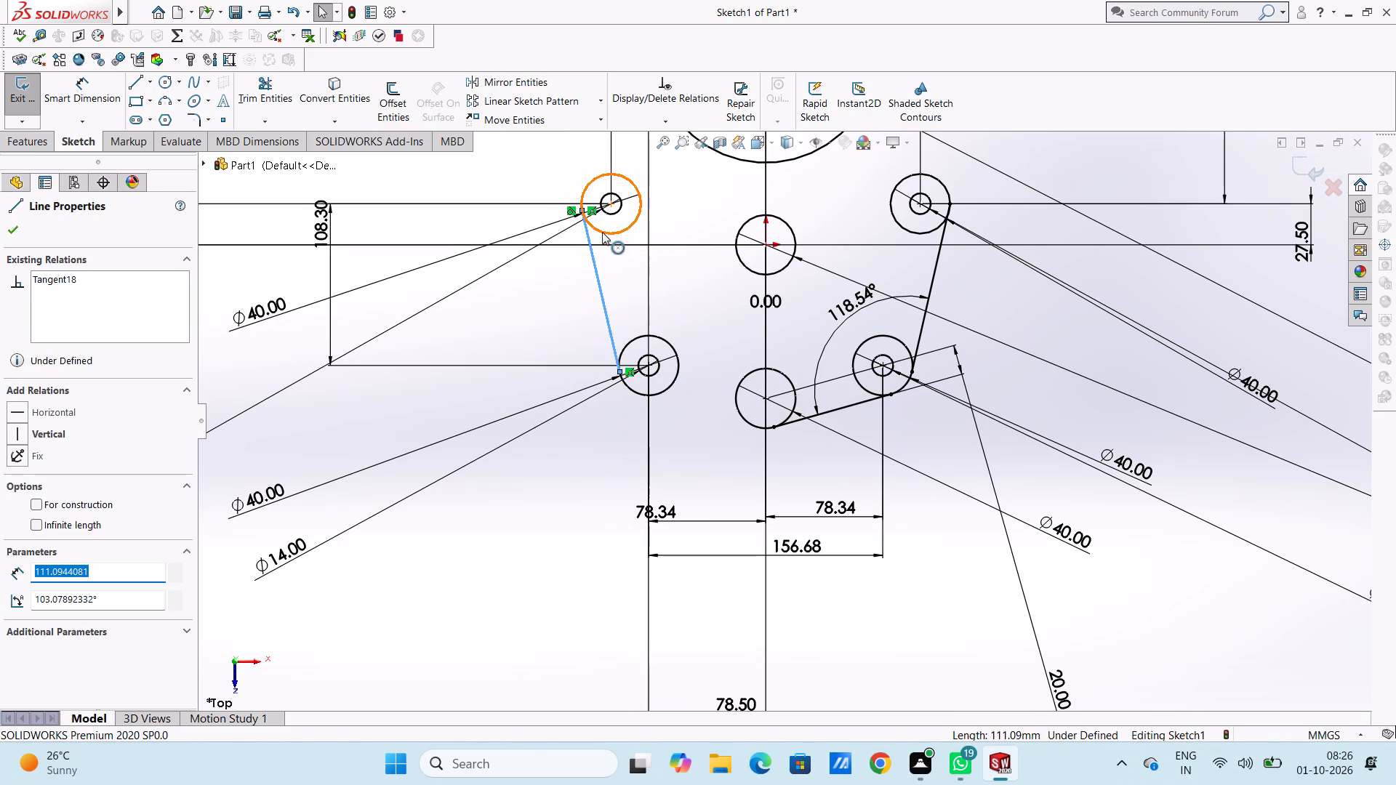
click(21, 482)
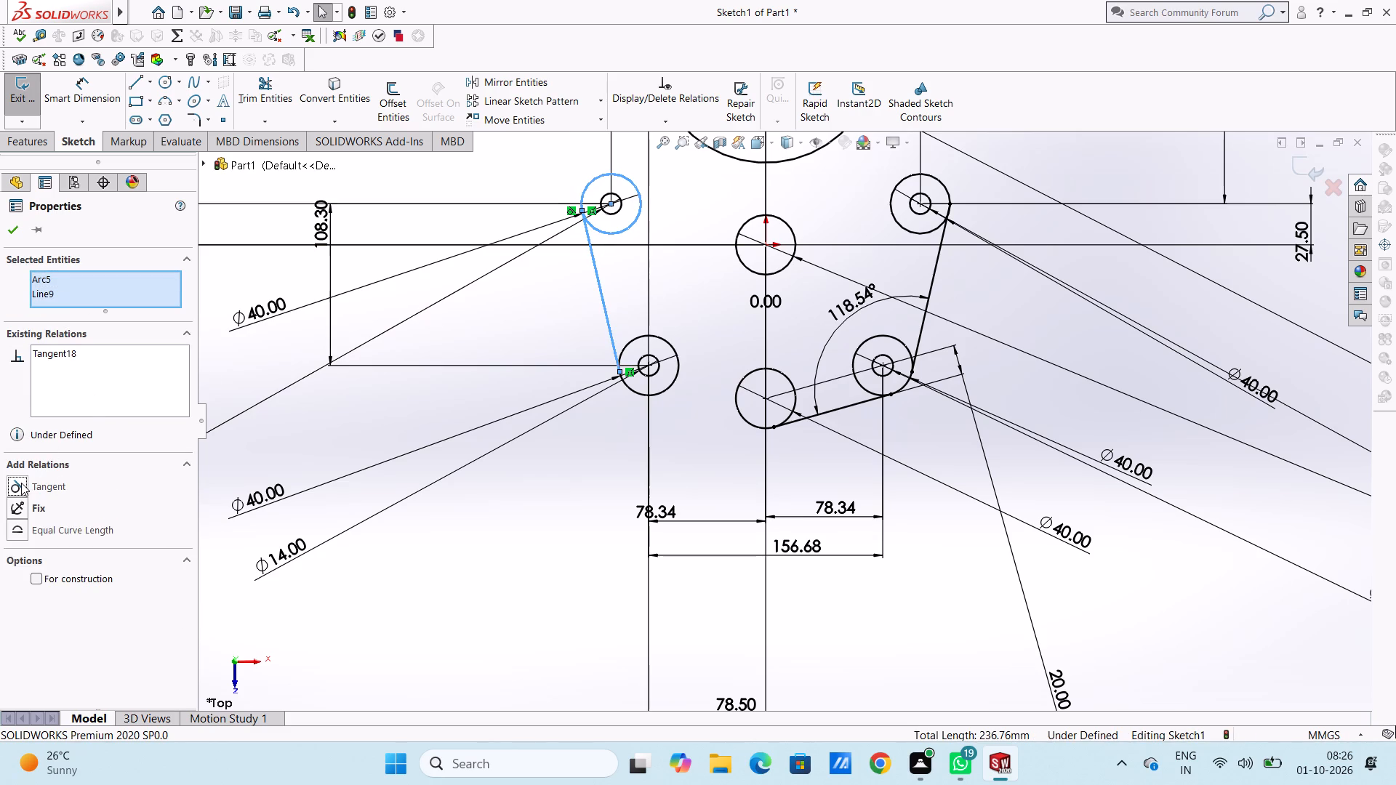
click(538, 308)
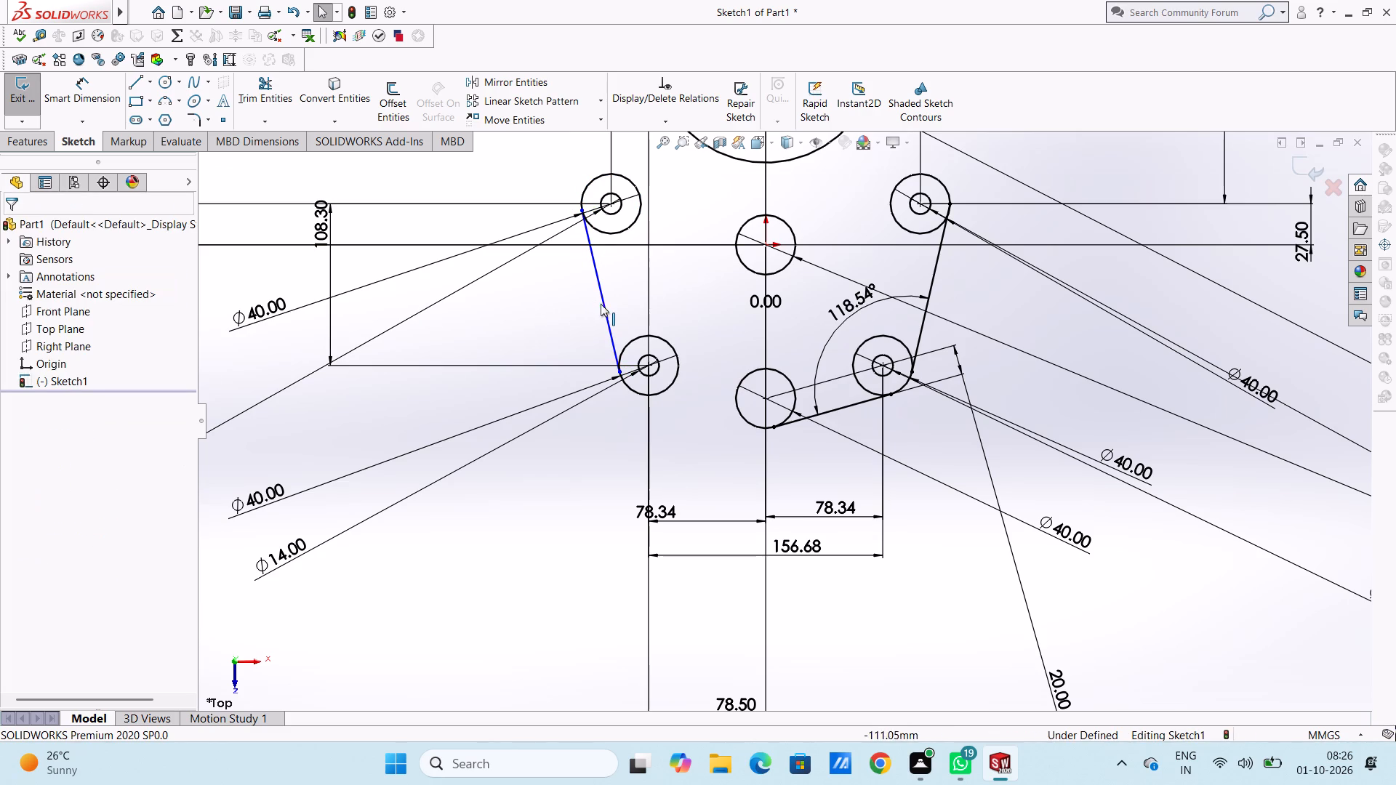
click(603, 305)
ctrl+click(631, 335)
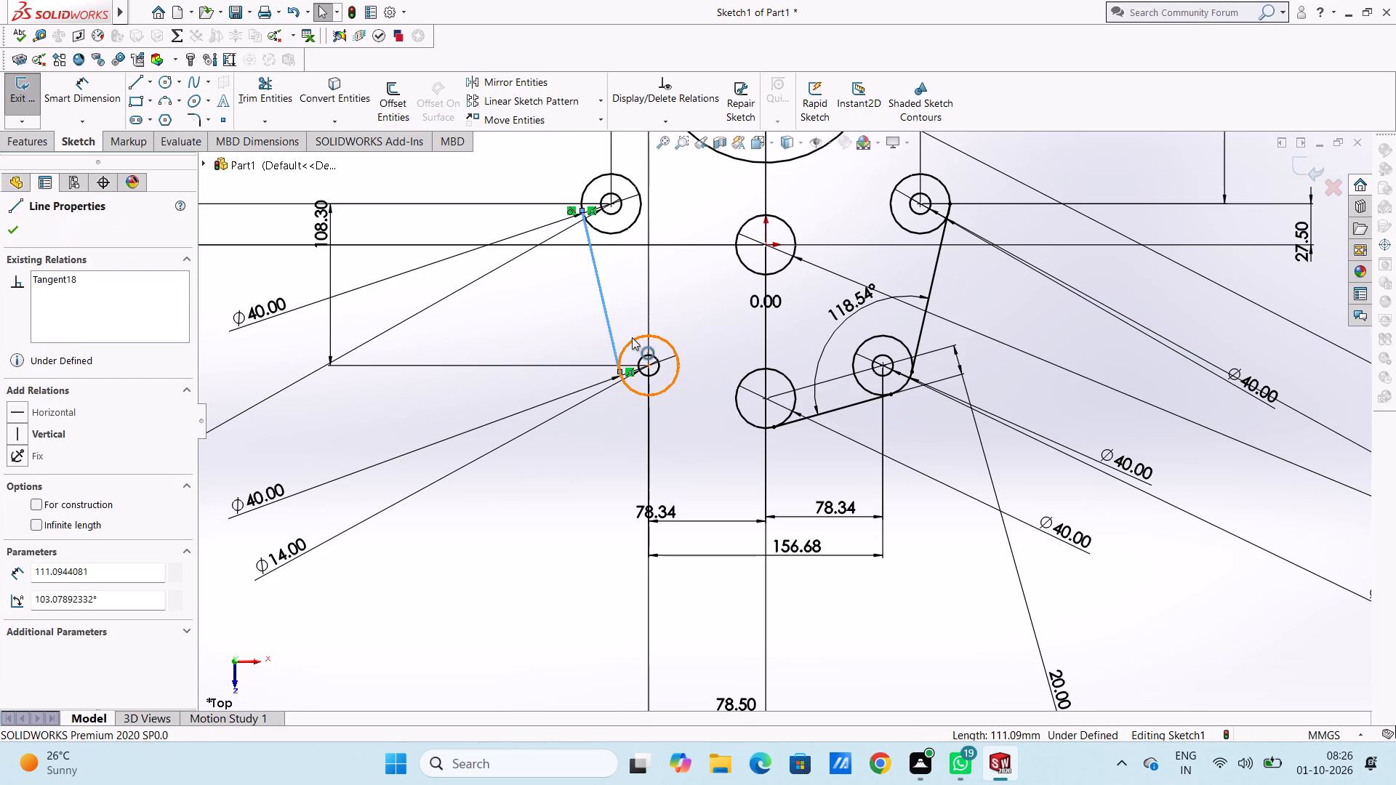
ctrl+click(632, 337)
click(16, 487)
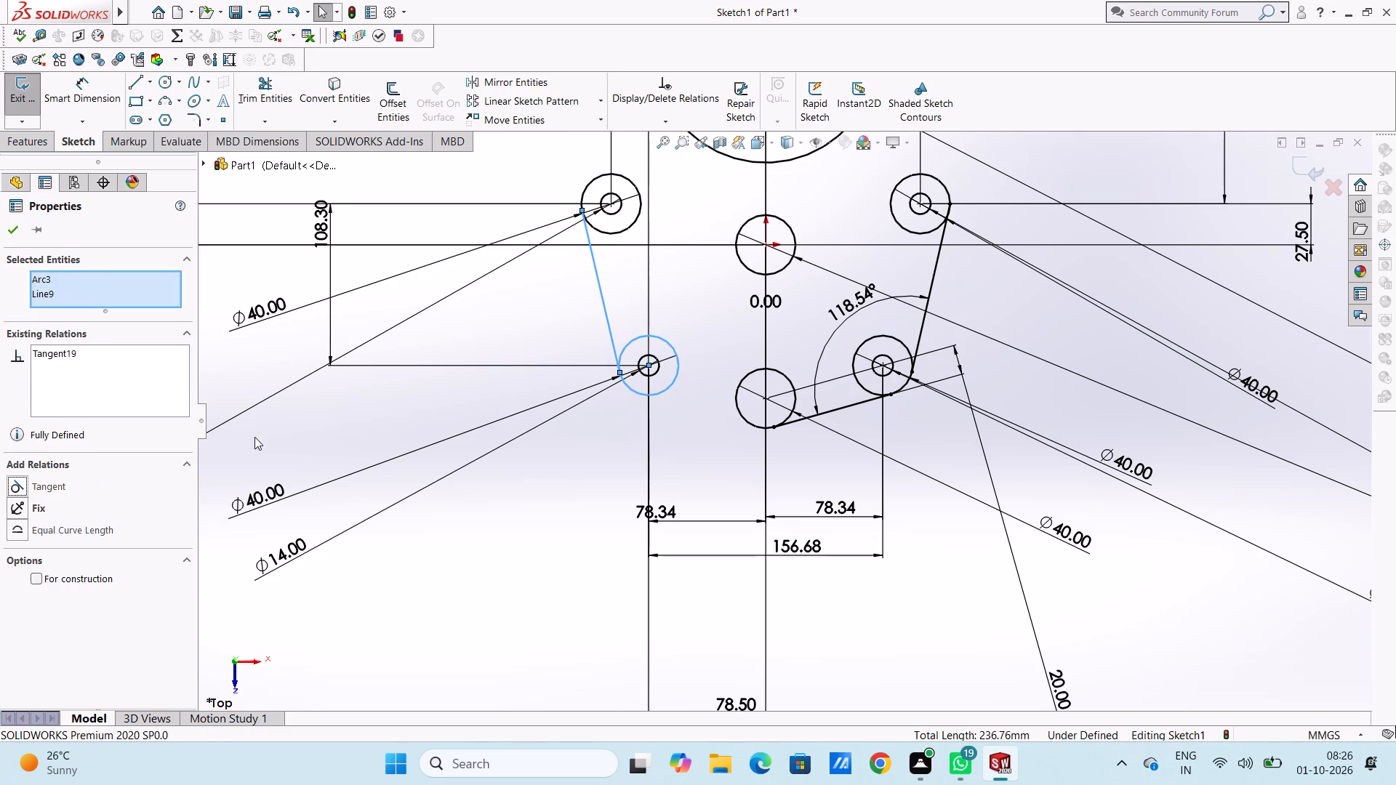
click(299, 426)
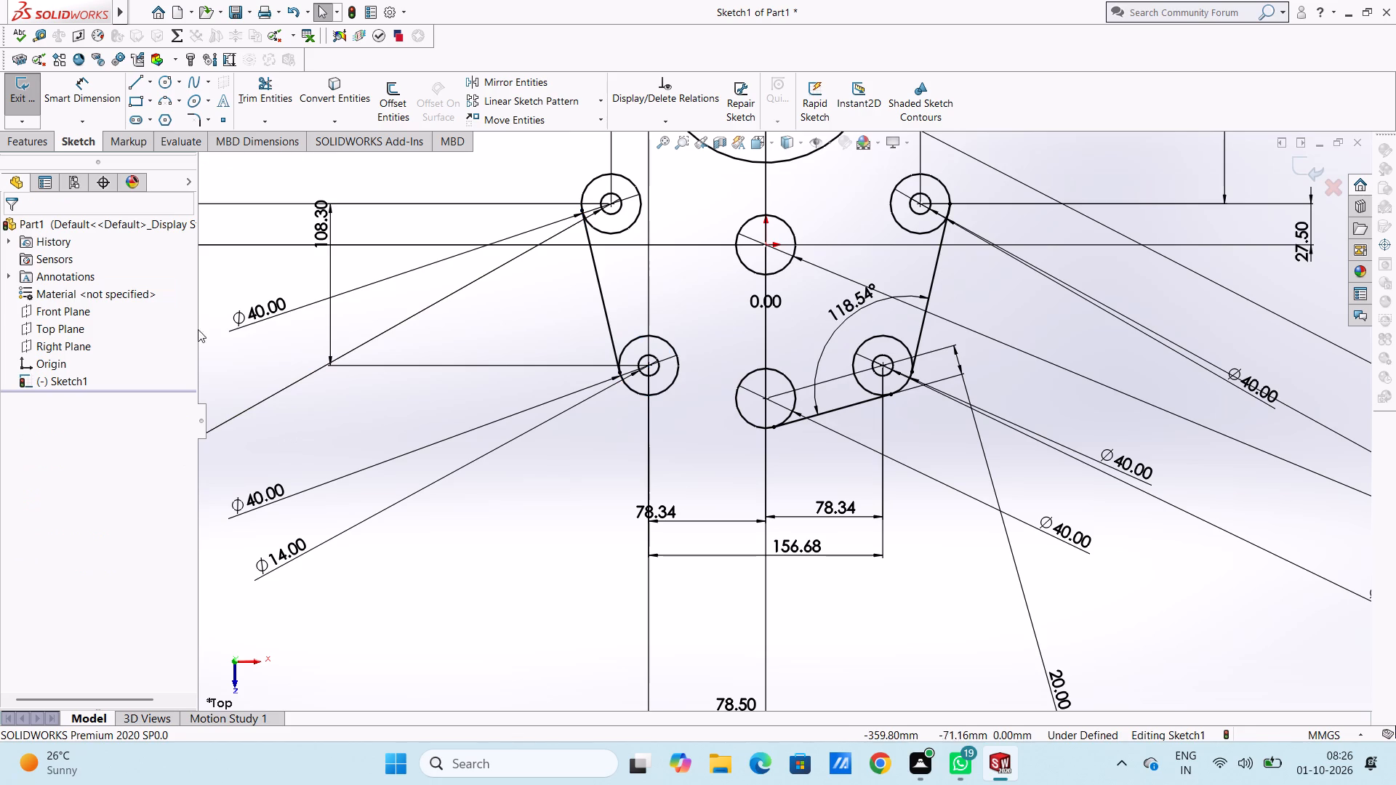
Sketch a tangent line about 81 mm long from the underside of the lower-left 40 mm circle to the lower center circle.
click(140, 80)
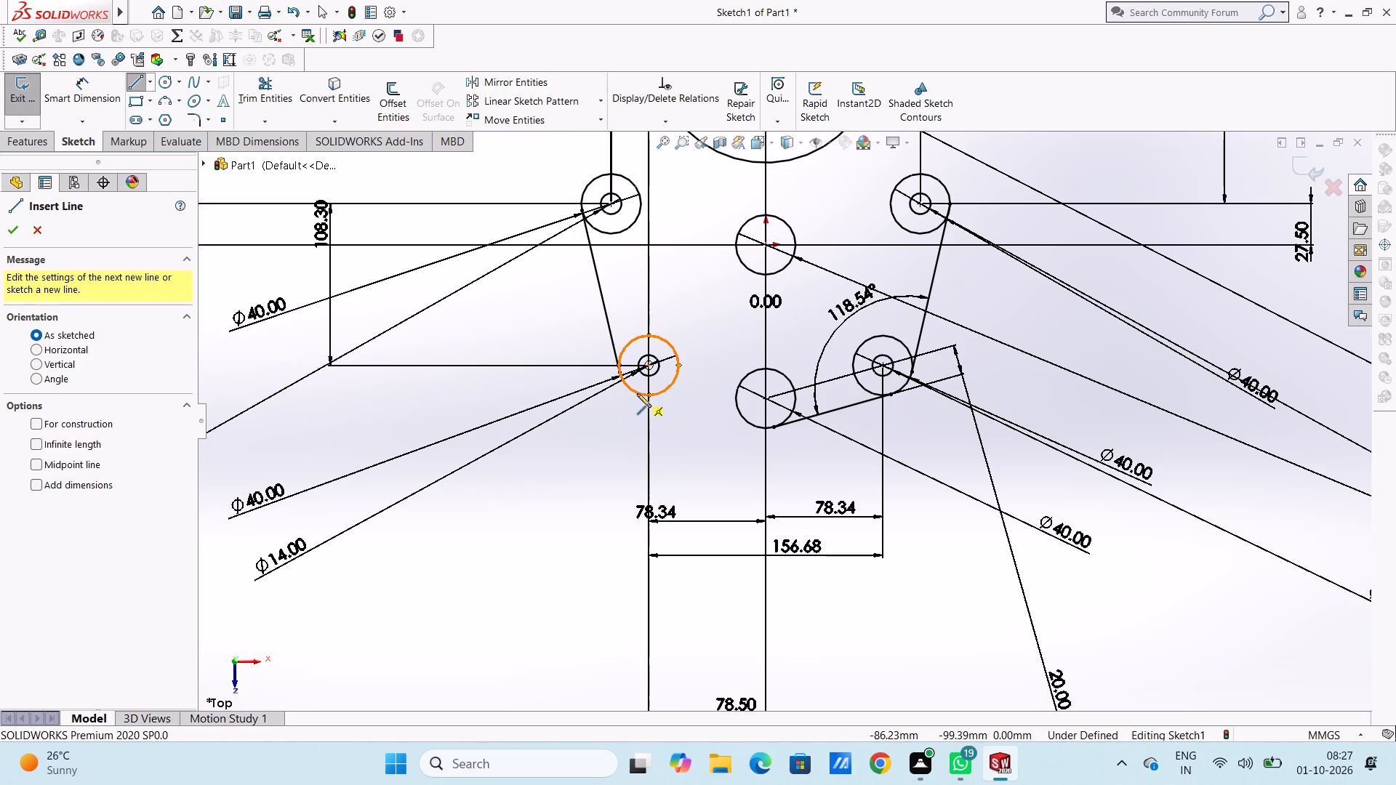
click(637, 393)
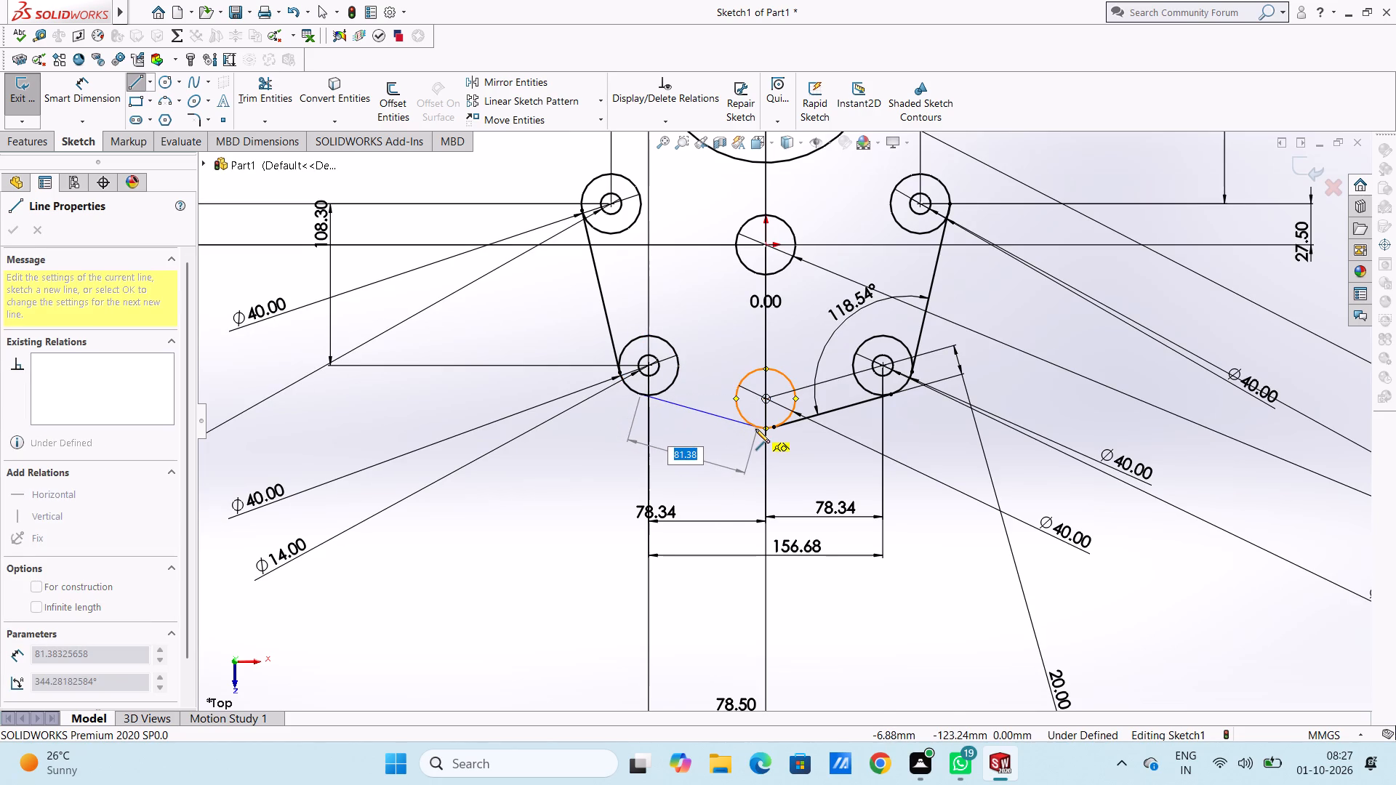
click(755, 429)
key(Escape)
key(Escape)
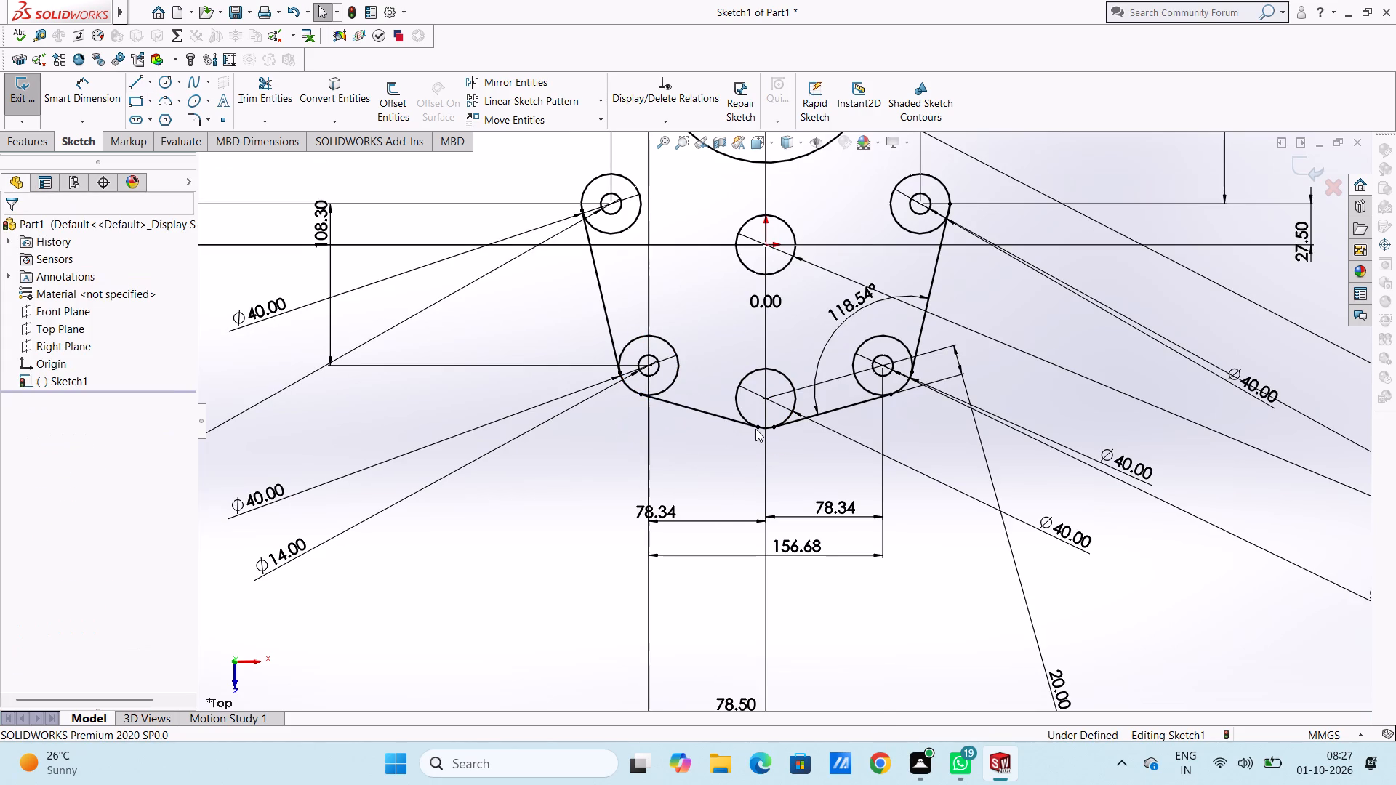
key(Escape)
Trim away the upper part of the lower center circle, leaving only the bottom arc between the two sloping lines.
scroll(755, 429, up, 4)
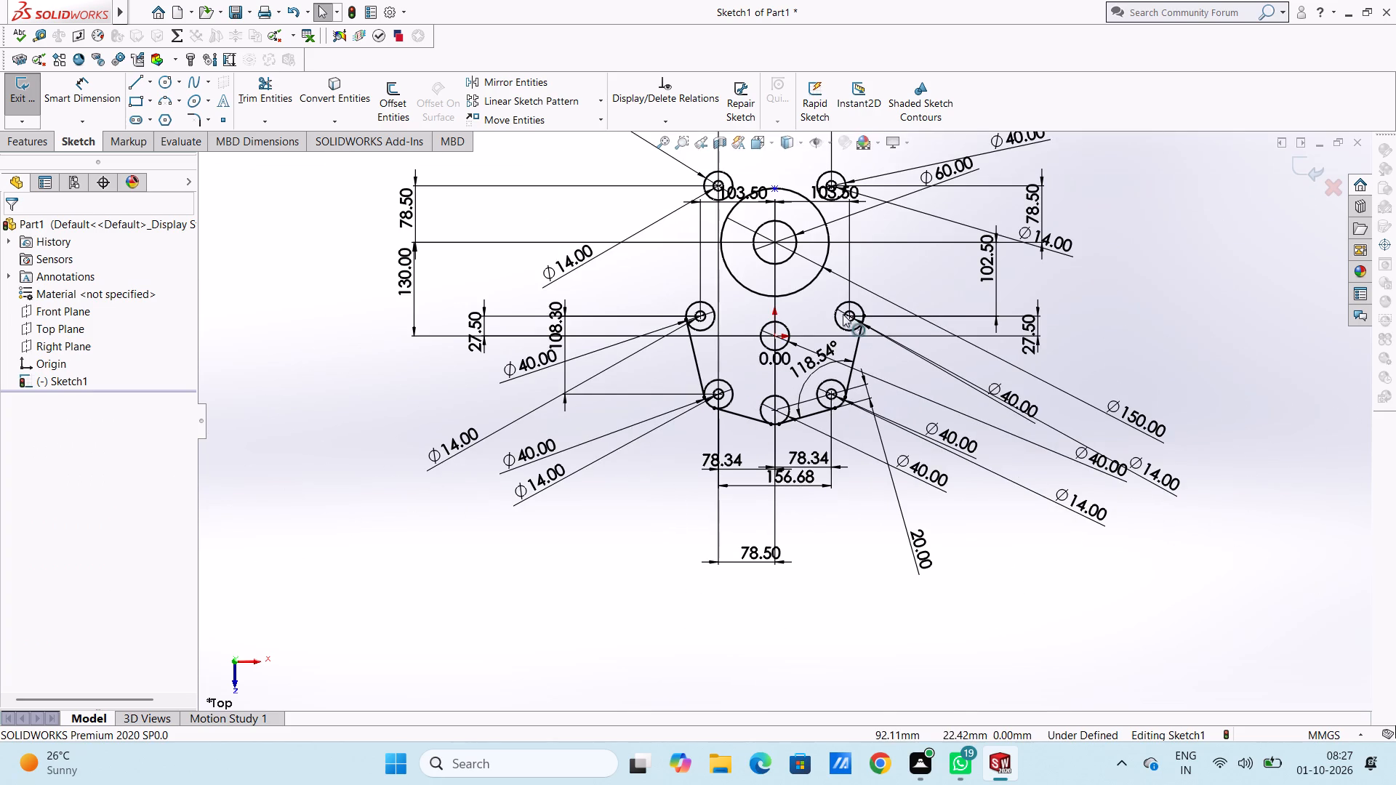
scroll(843, 314, down, 3)
drag(251, 93, 254, 98)
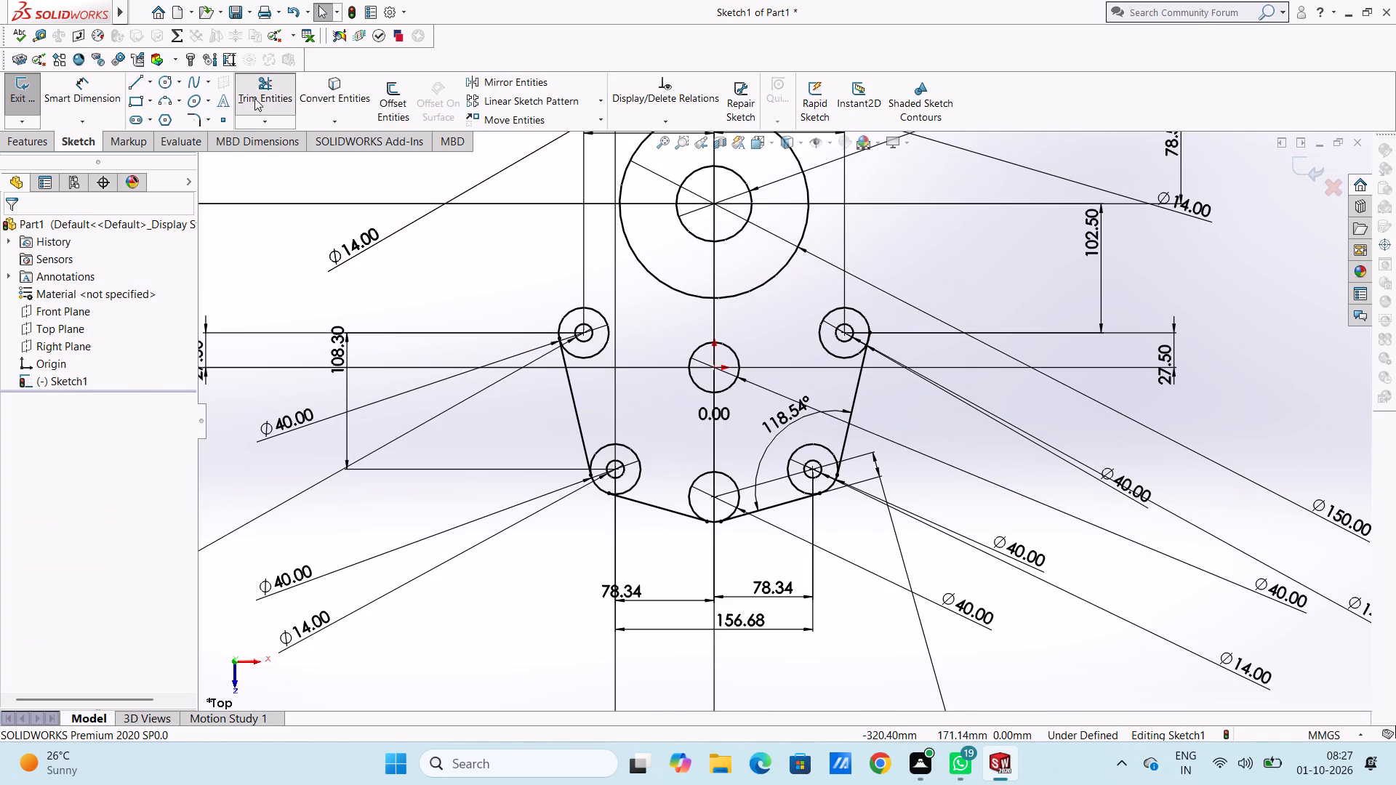
drag(254, 98, 271, 114)
click(690, 485)
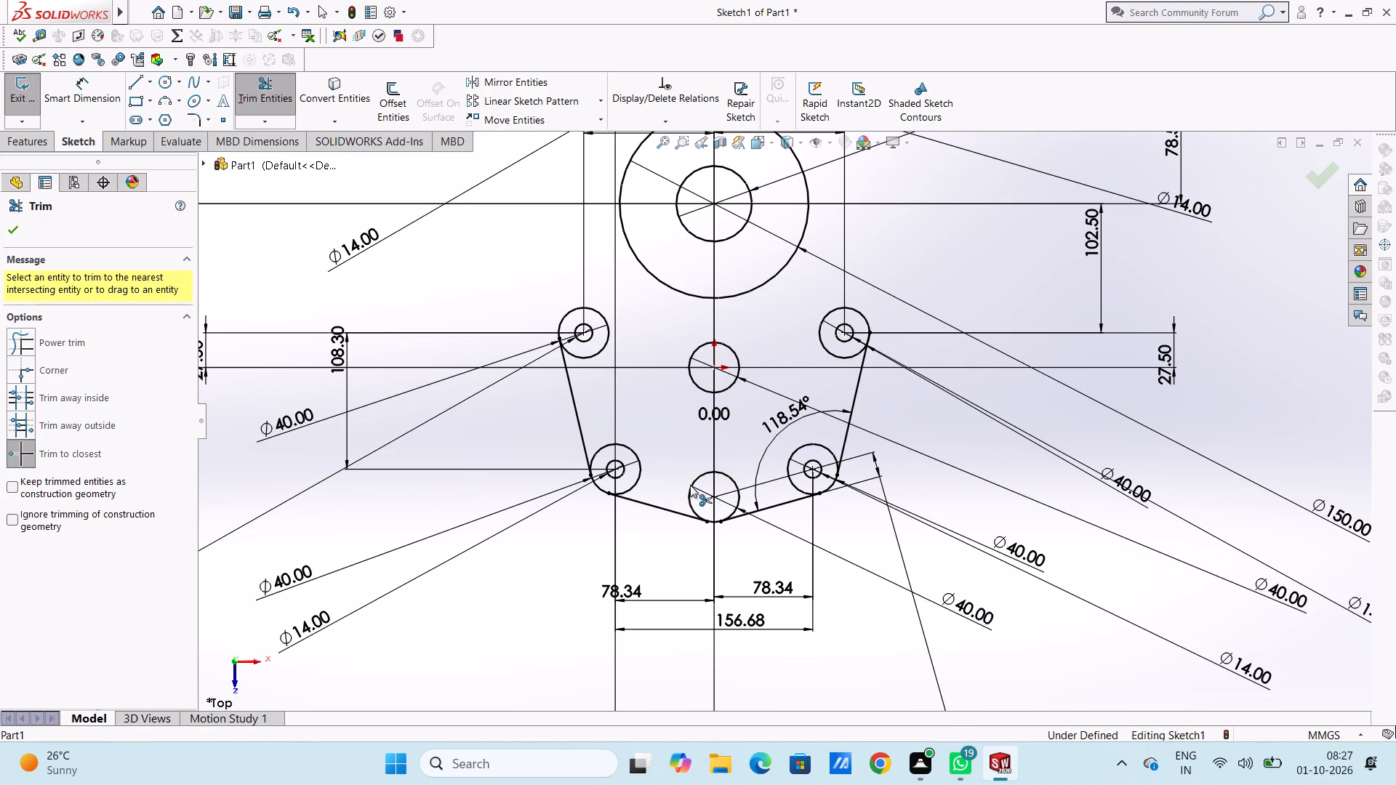
scroll(689, 485, up, 3)
scroll(762, 505, down, 4)
scroll(756, 429, down, 6)
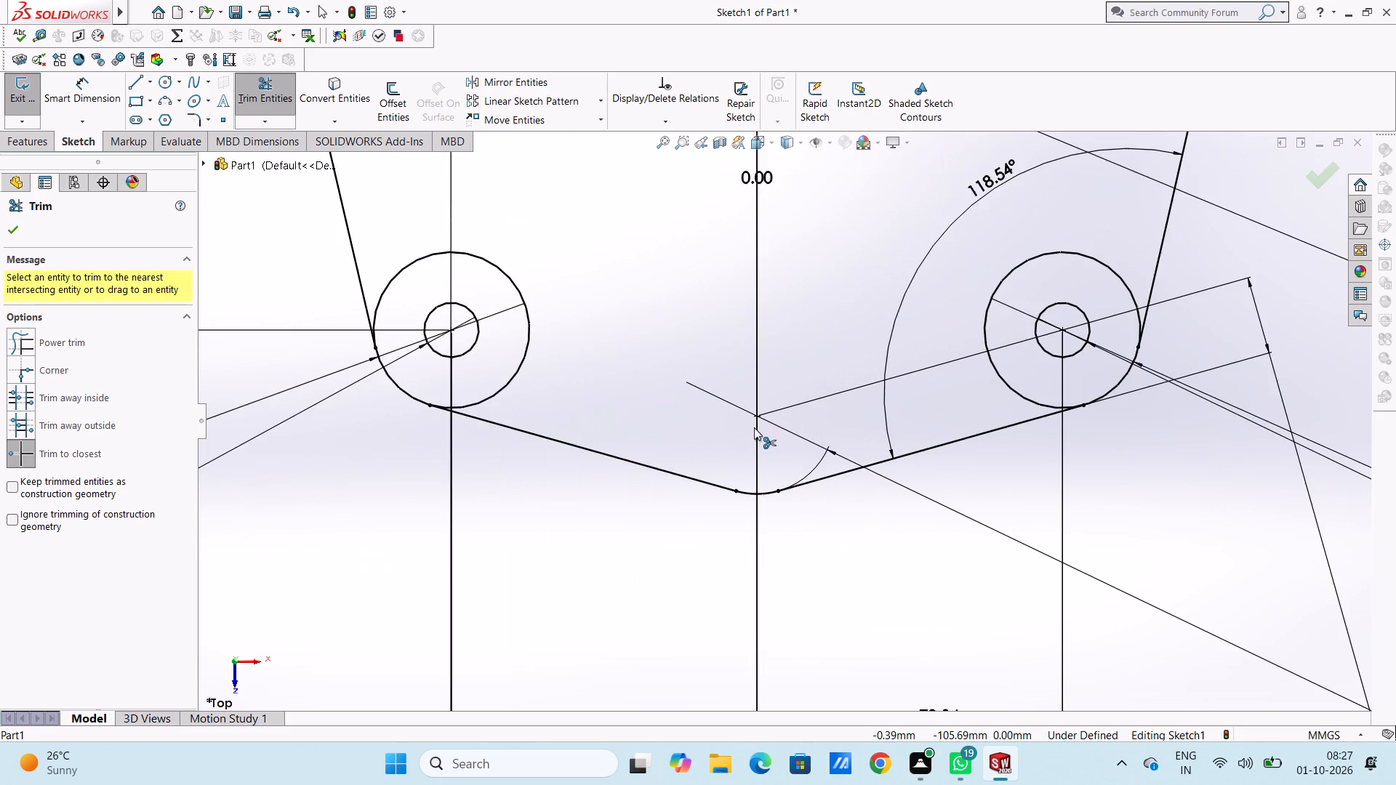
scroll(754, 427, up, 9)
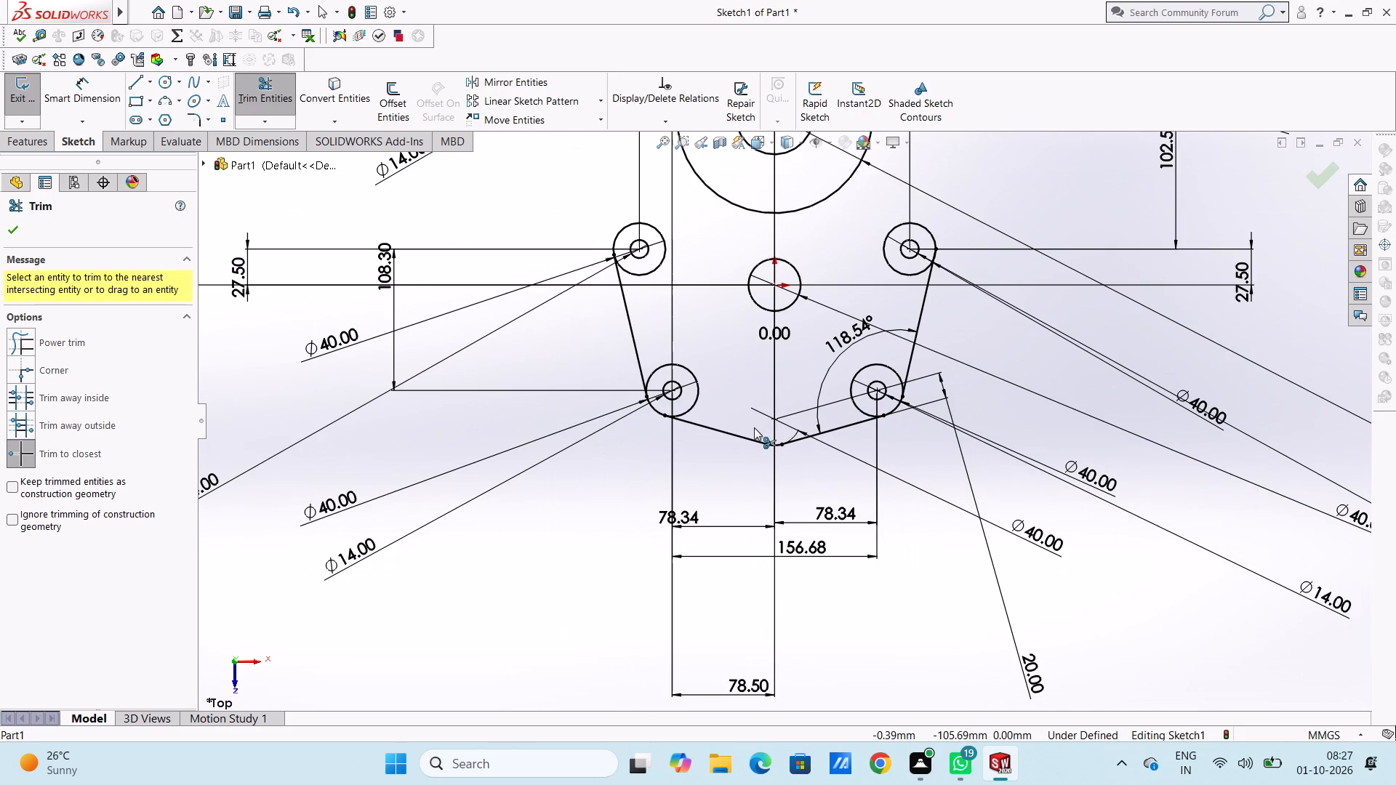
scroll(754, 427, up, 2)
scroll(814, 283, up, 1)
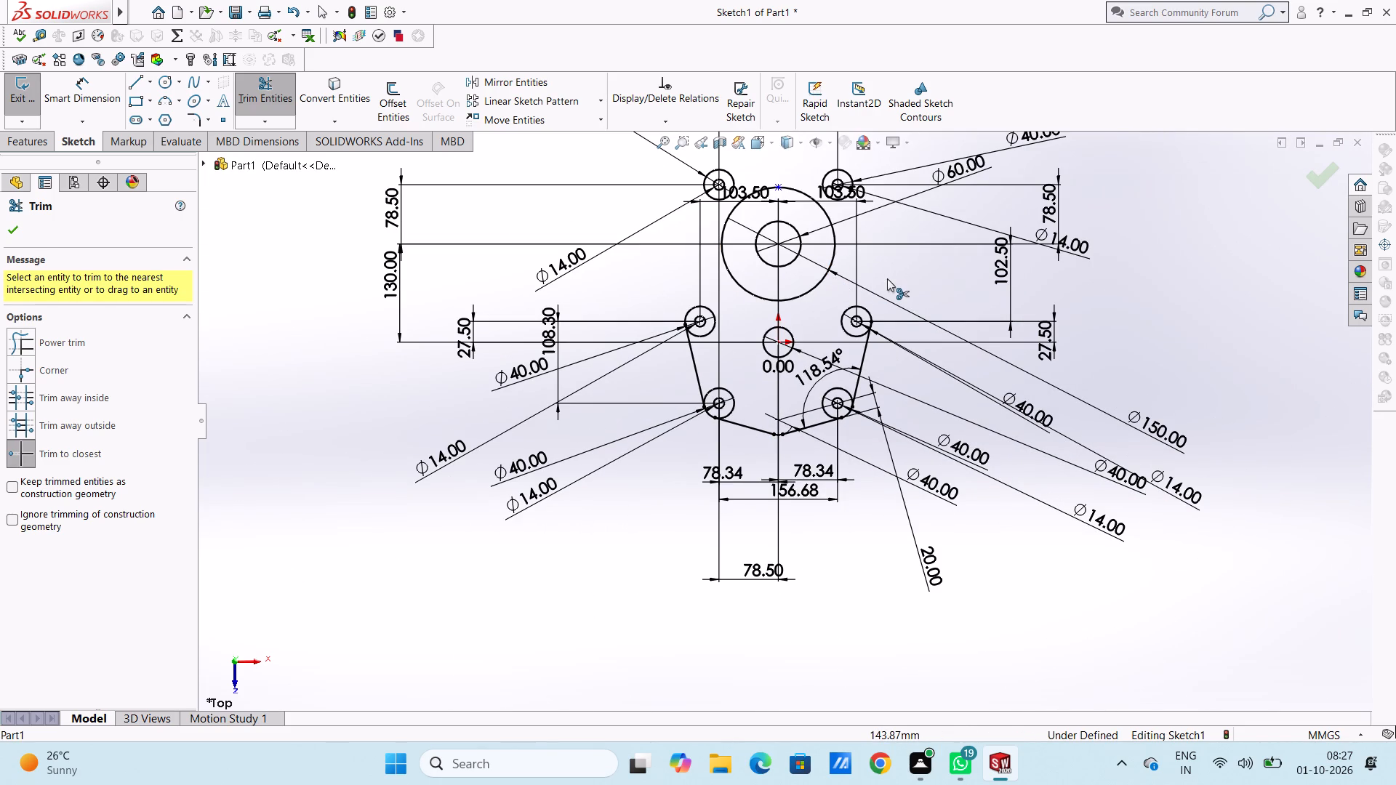
key(Escape)
key(Escape)
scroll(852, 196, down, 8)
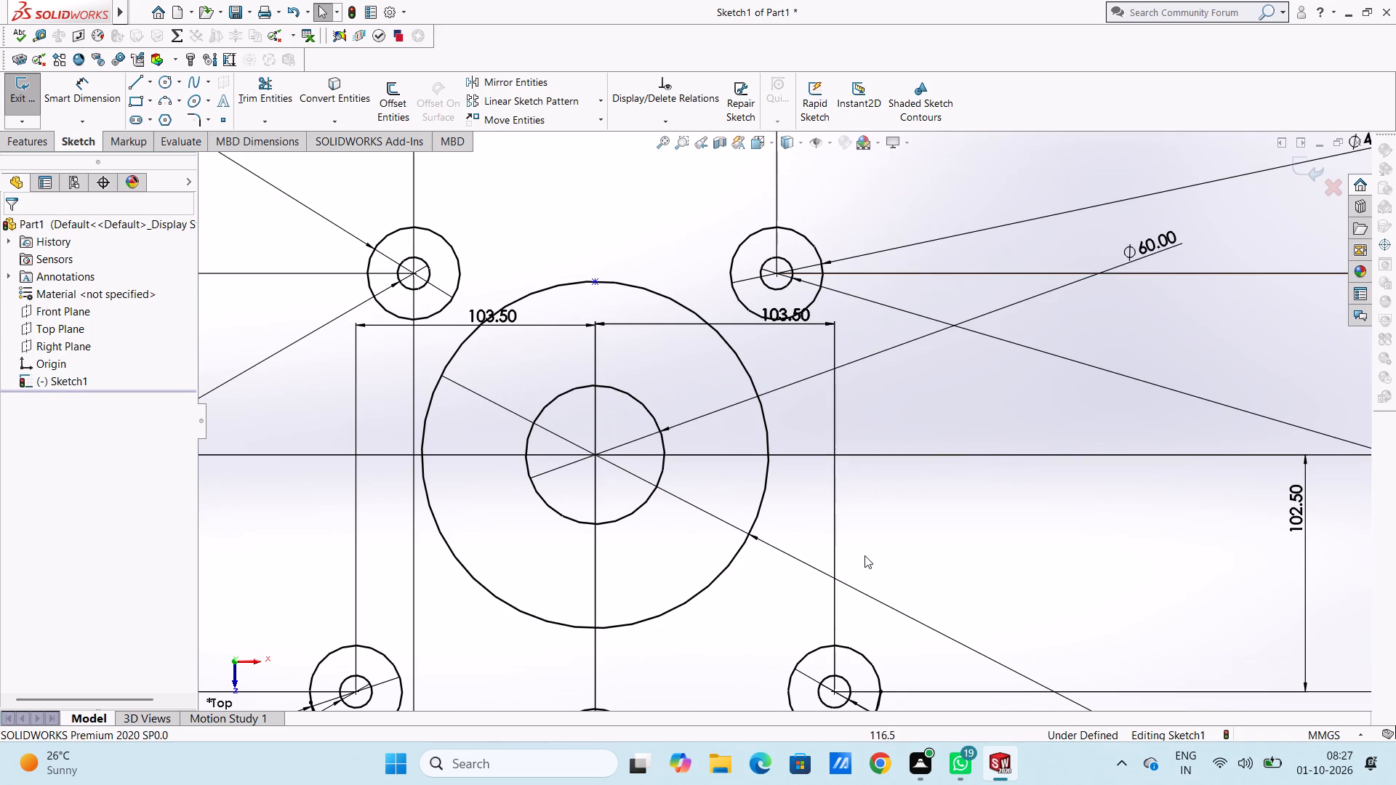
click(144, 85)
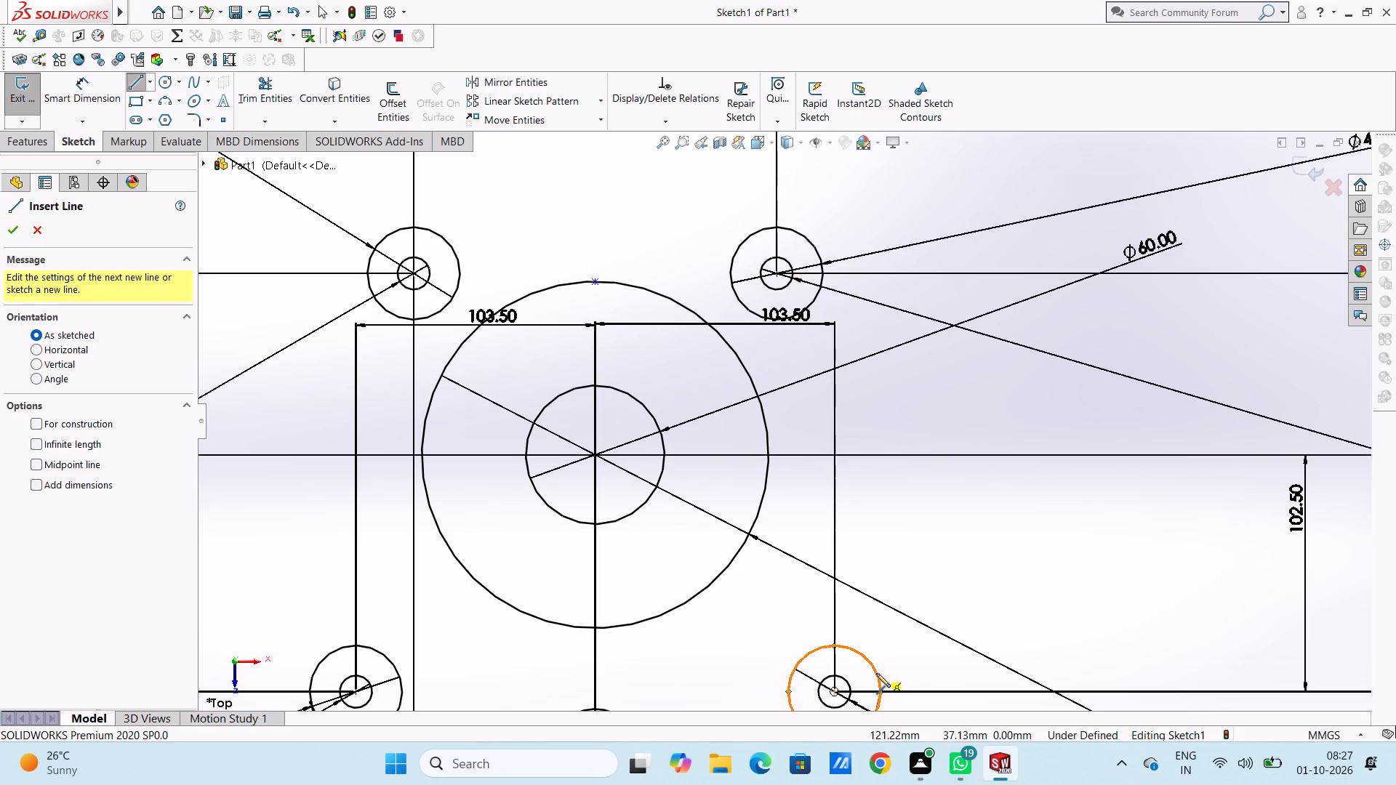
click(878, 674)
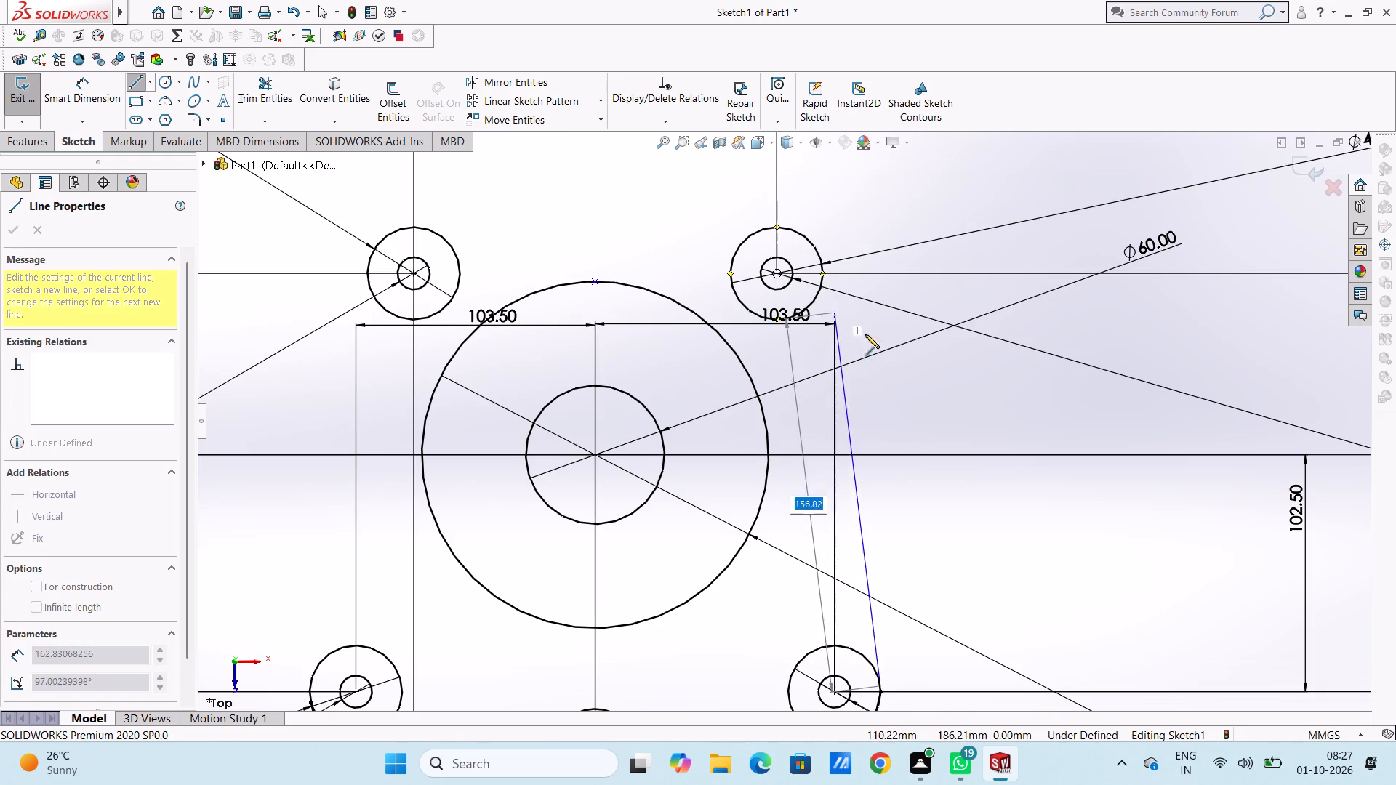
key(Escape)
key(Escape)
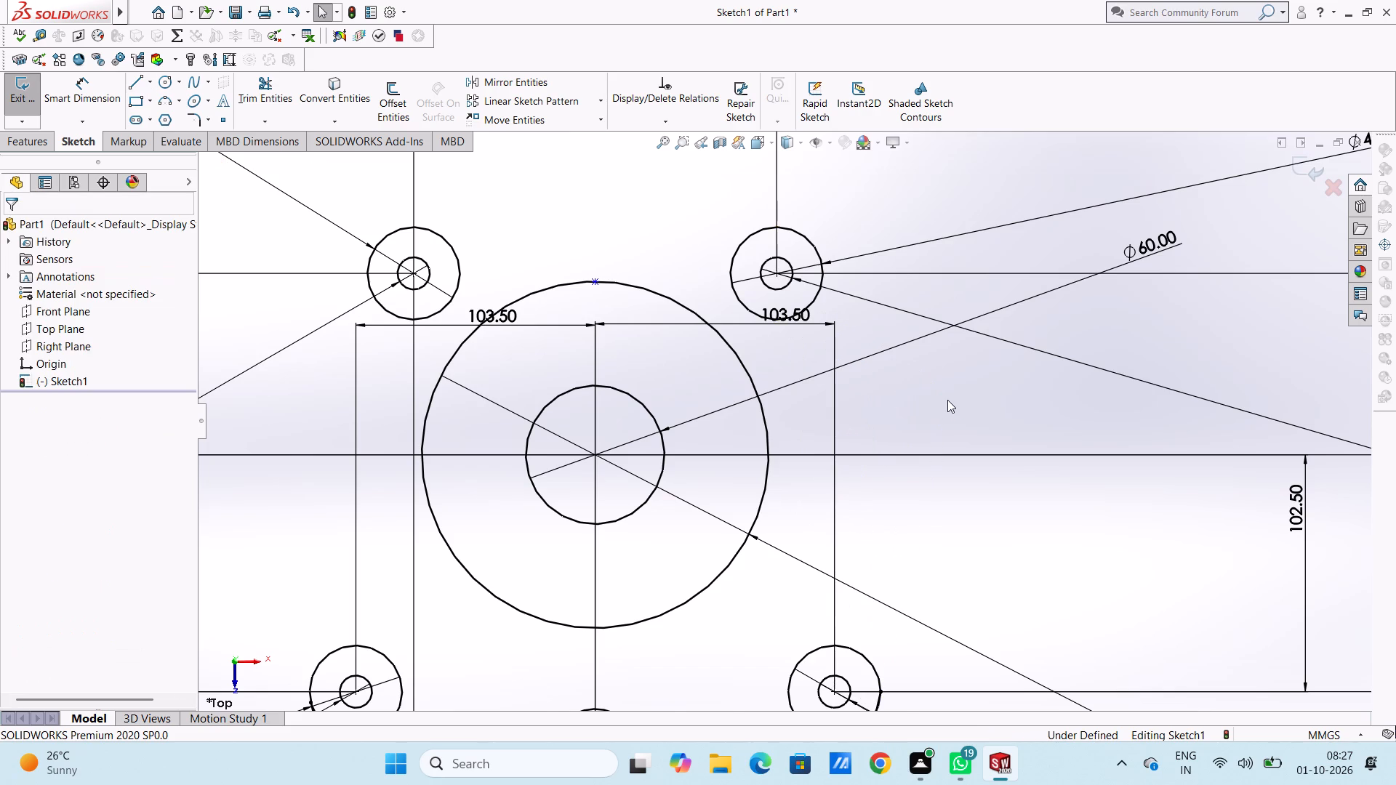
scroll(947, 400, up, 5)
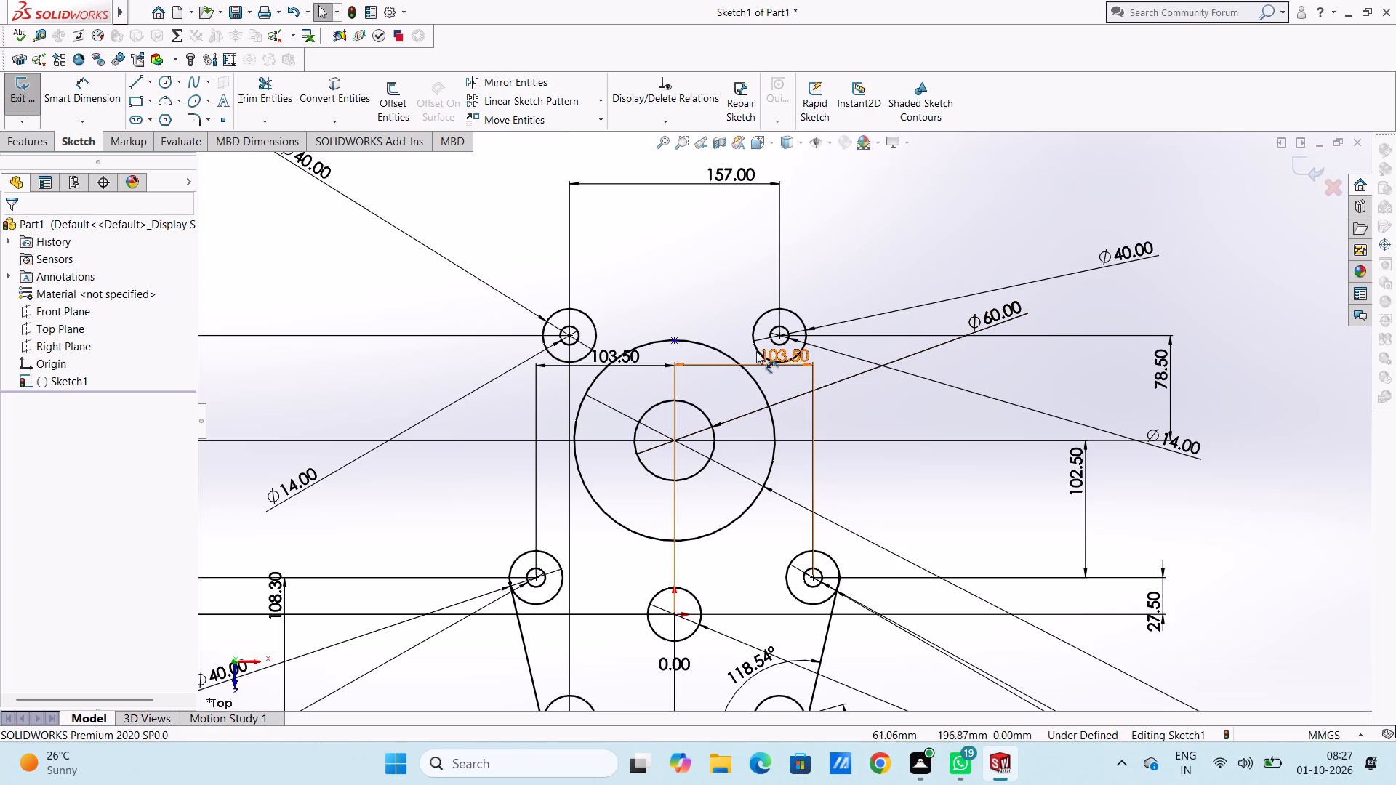
Sketch two connected lines, each about 111 mm long, from the upper-left circle's center to the 150 mm circle's center and up to the upper-right circle's center.
scroll(752, 337, down, 4)
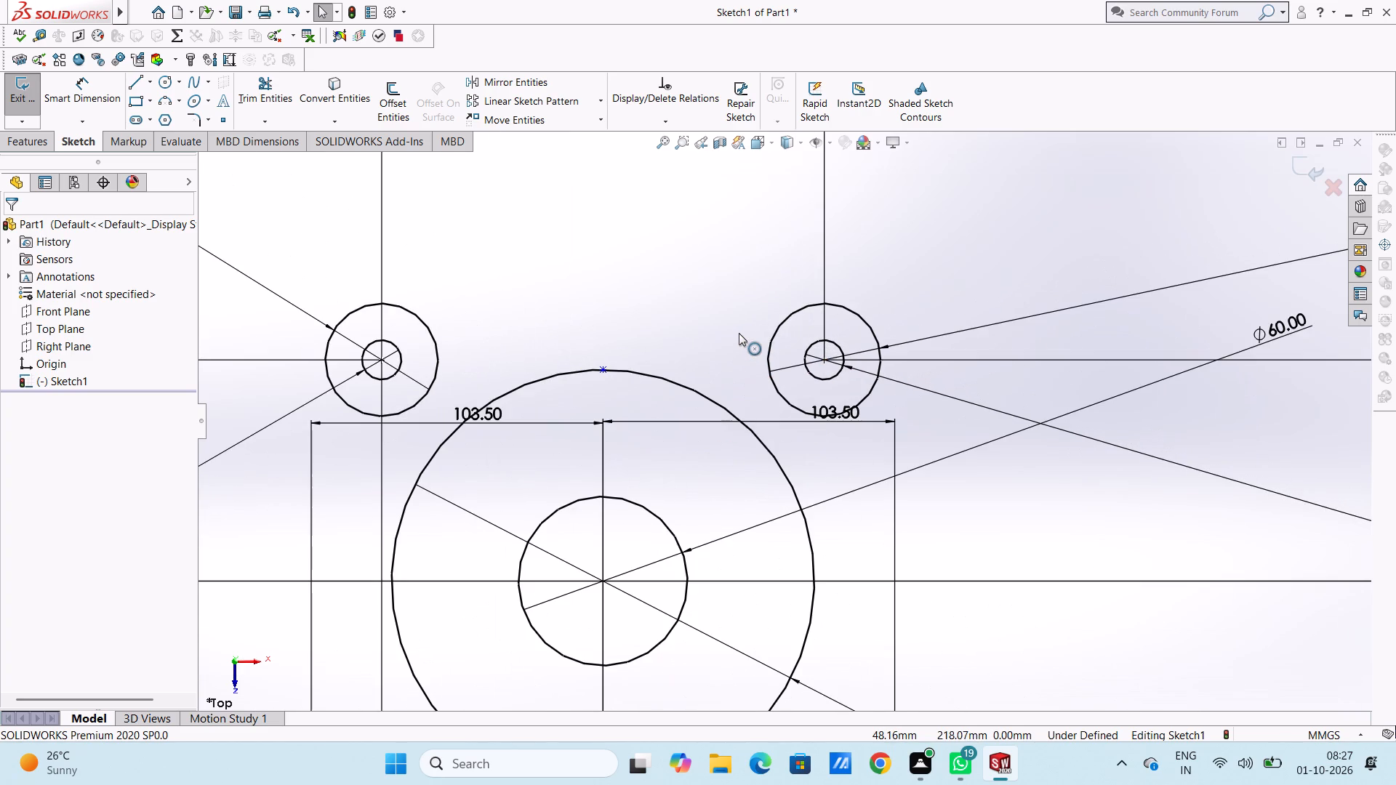
click(140, 83)
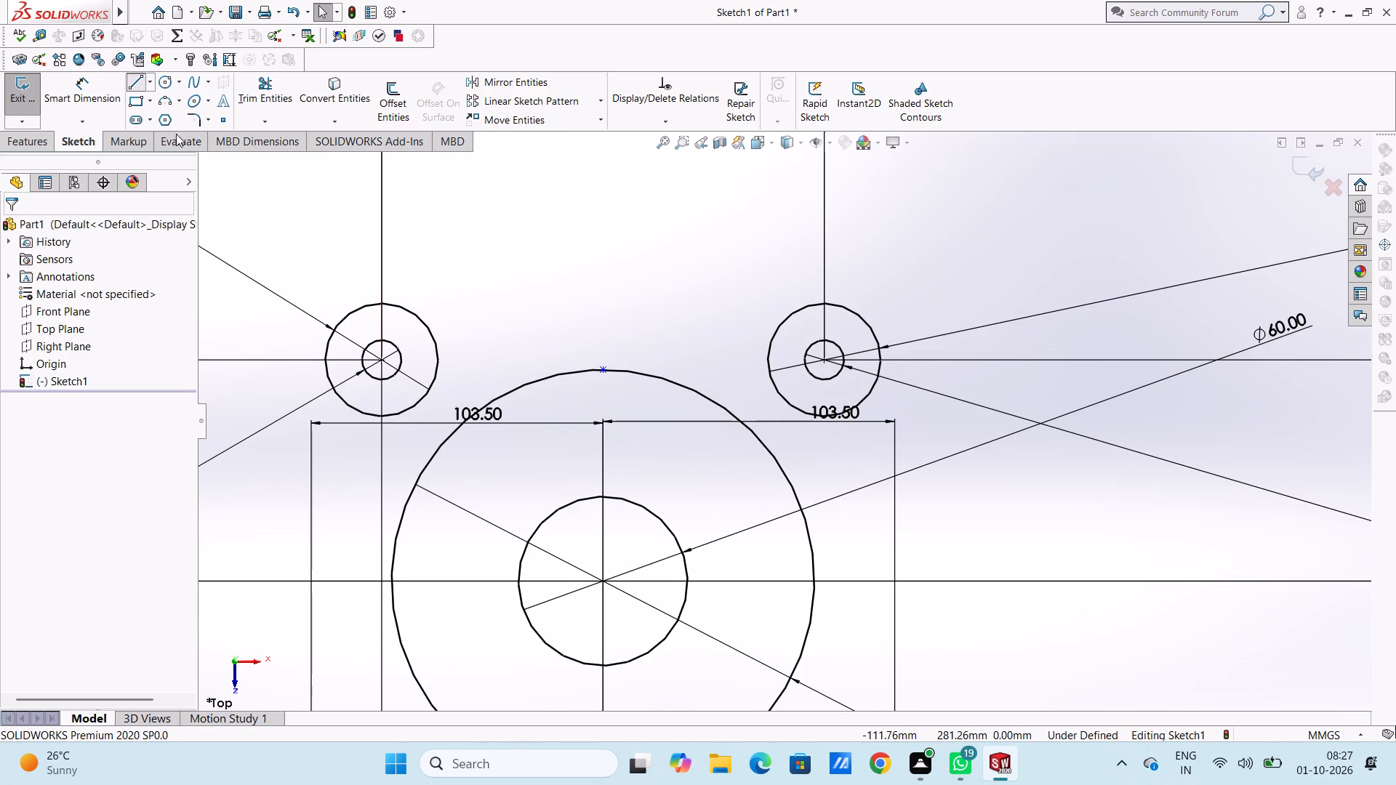
click(383, 360)
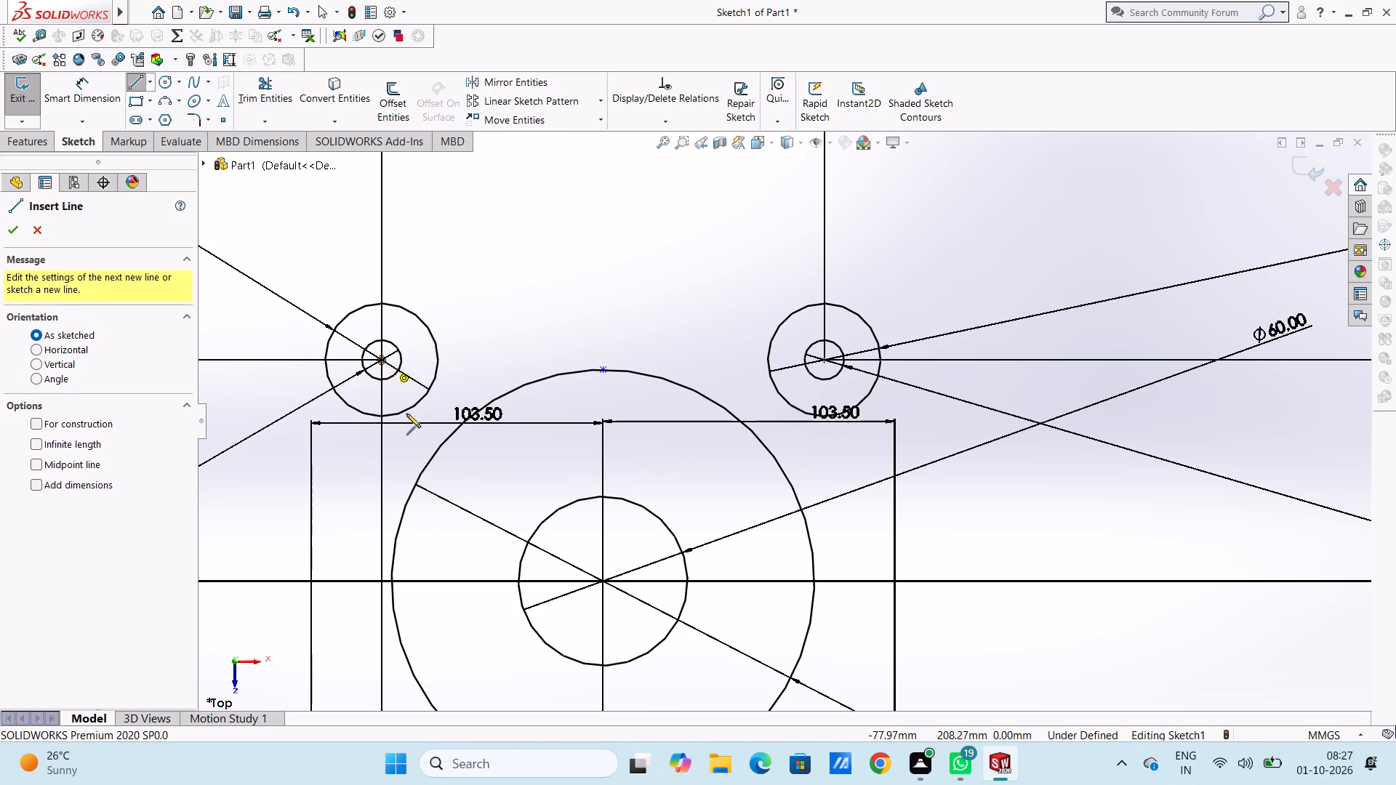
click(602, 584)
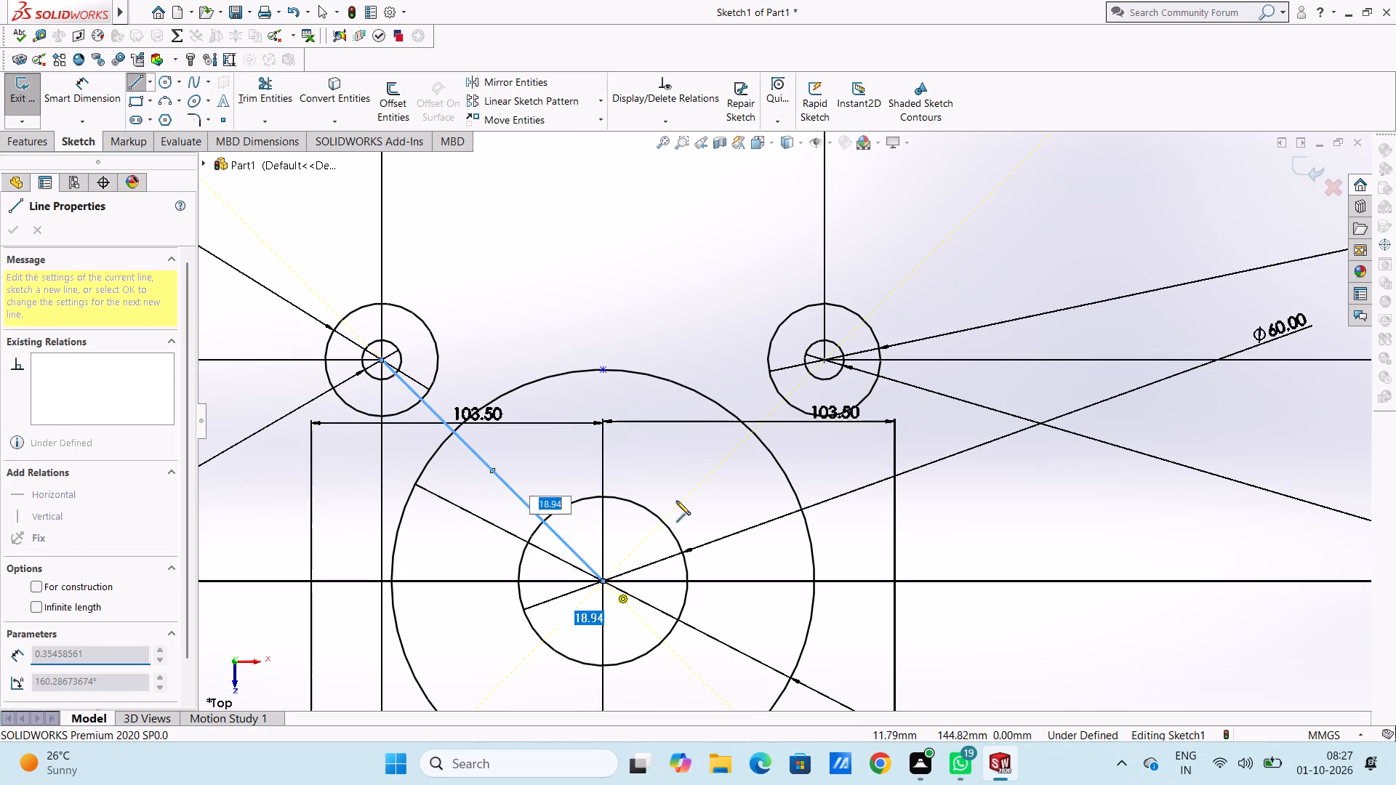
click(825, 361)
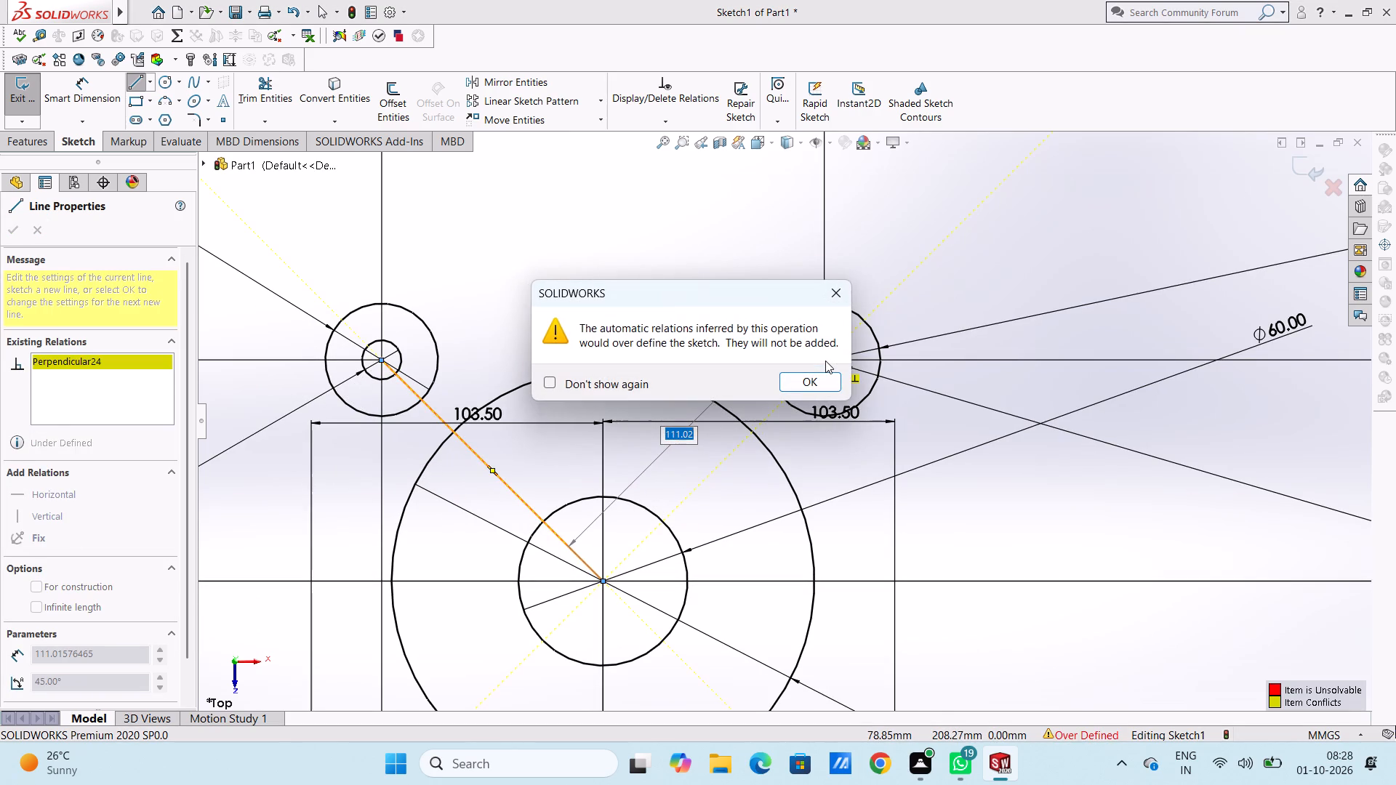
key(Escape)
key(Escape)
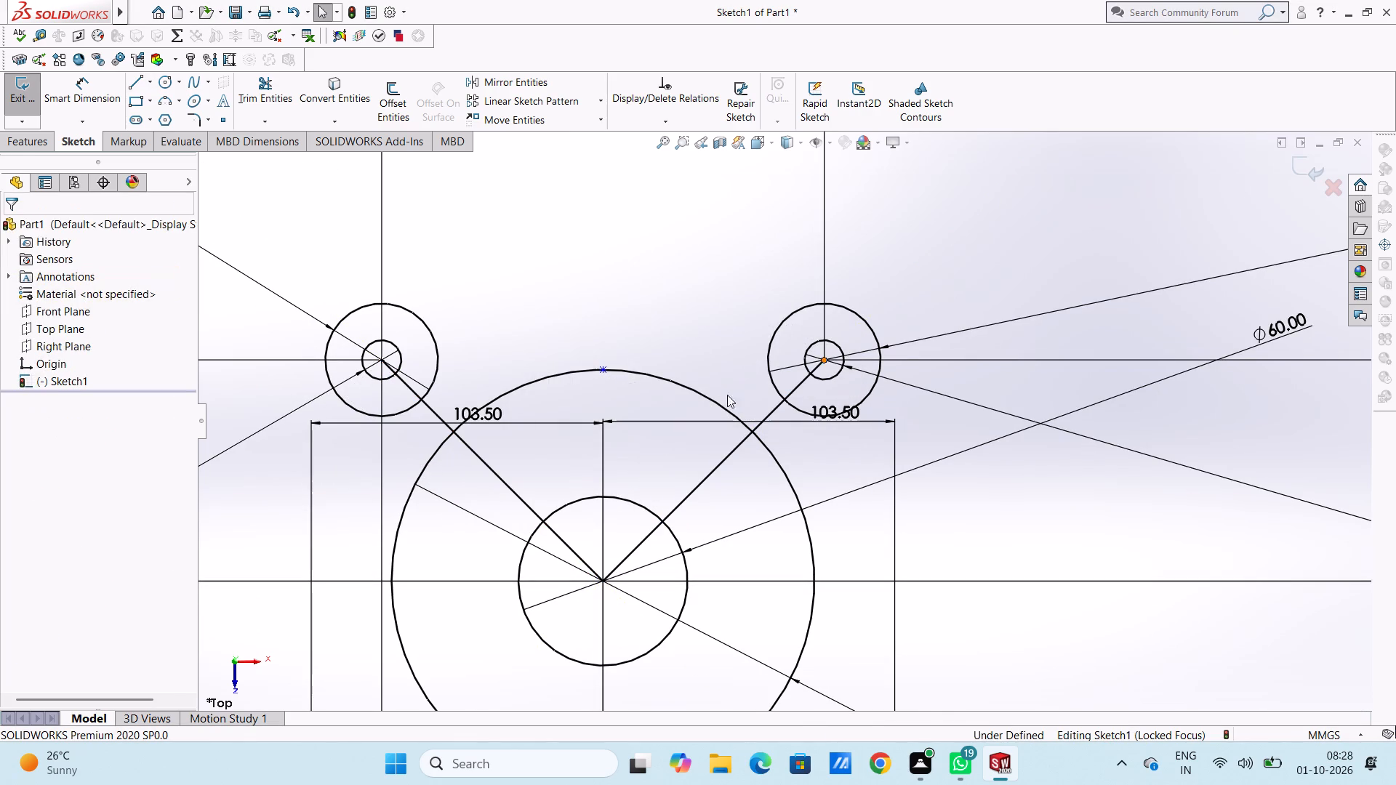
Offset the V-shaped pair of center lines bi-directionally by 20 mm, with dimensions added.
click(398, 91)
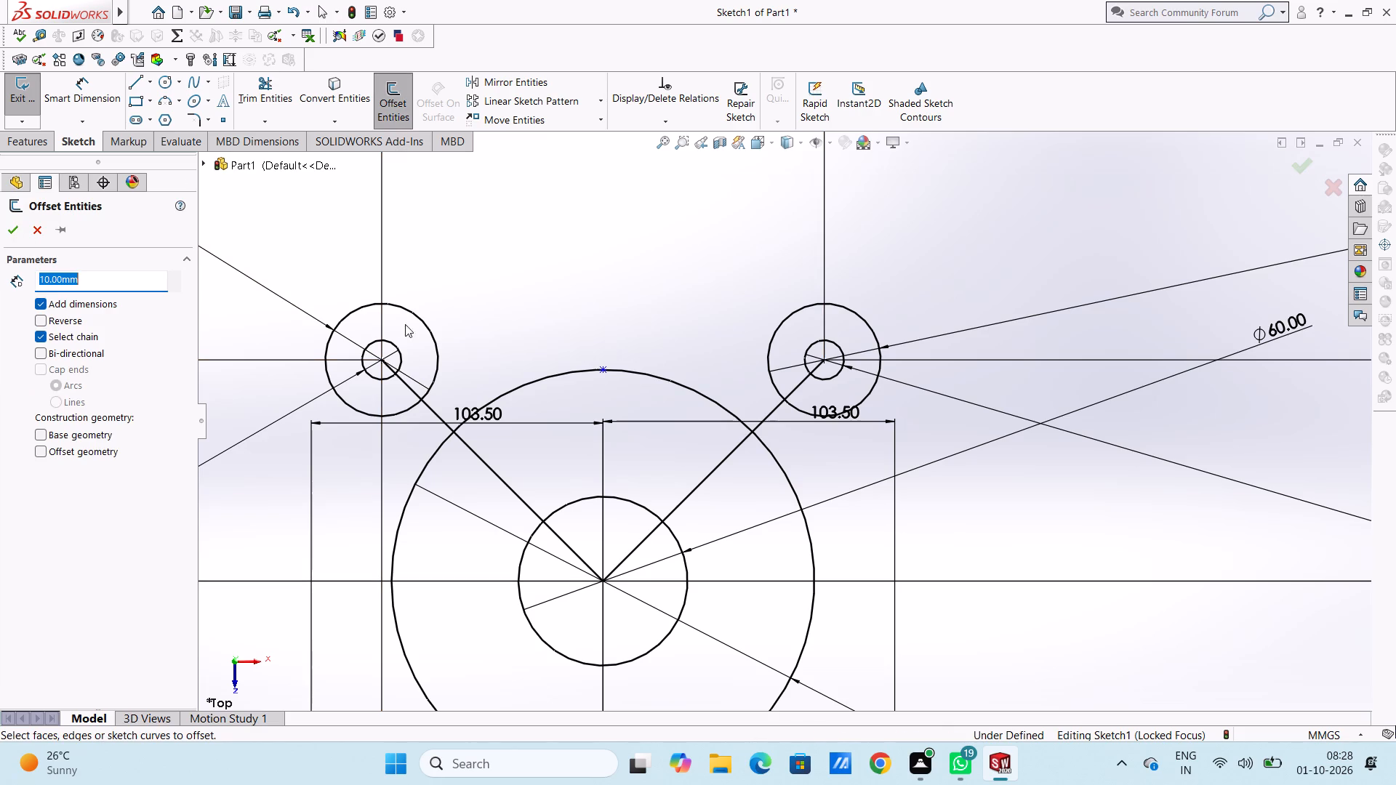
click(435, 412)
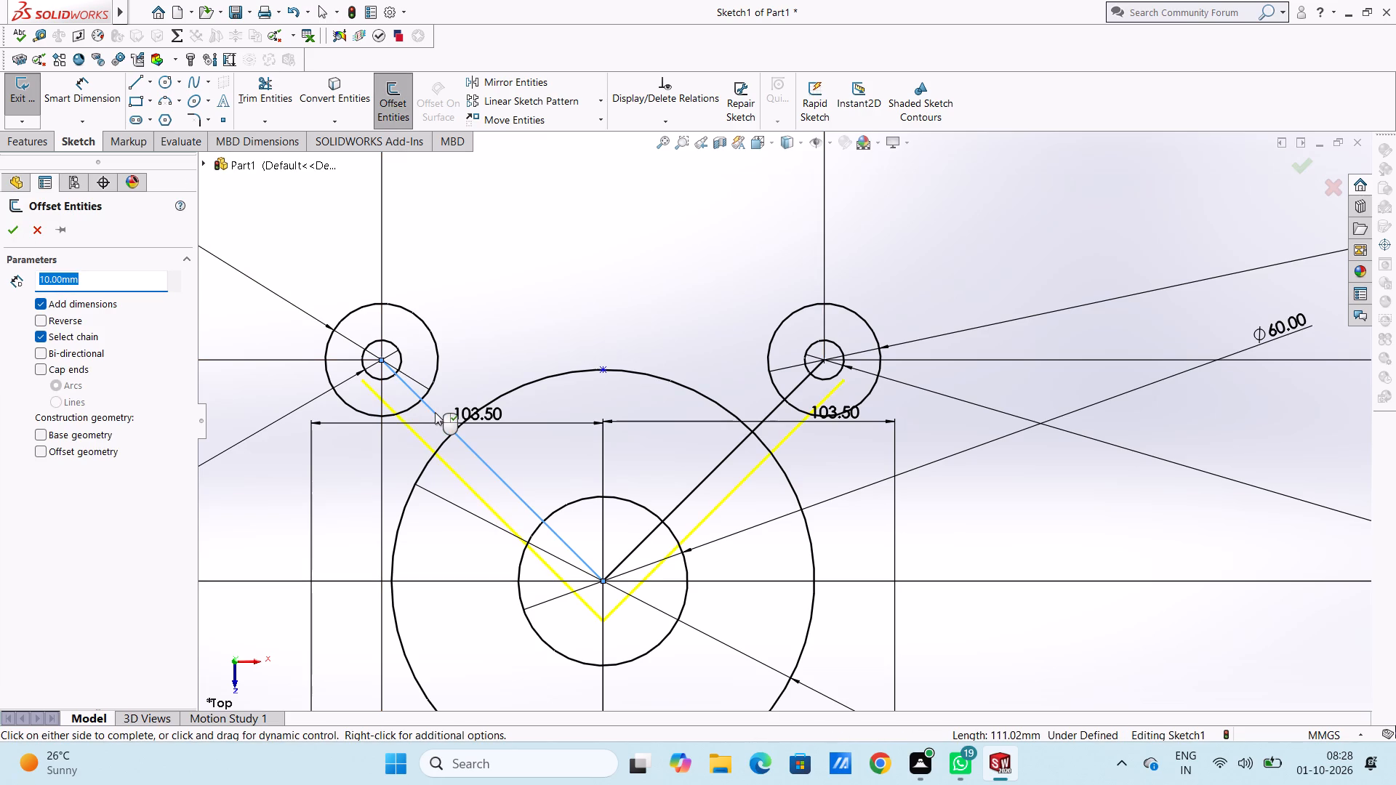
click(38, 355)
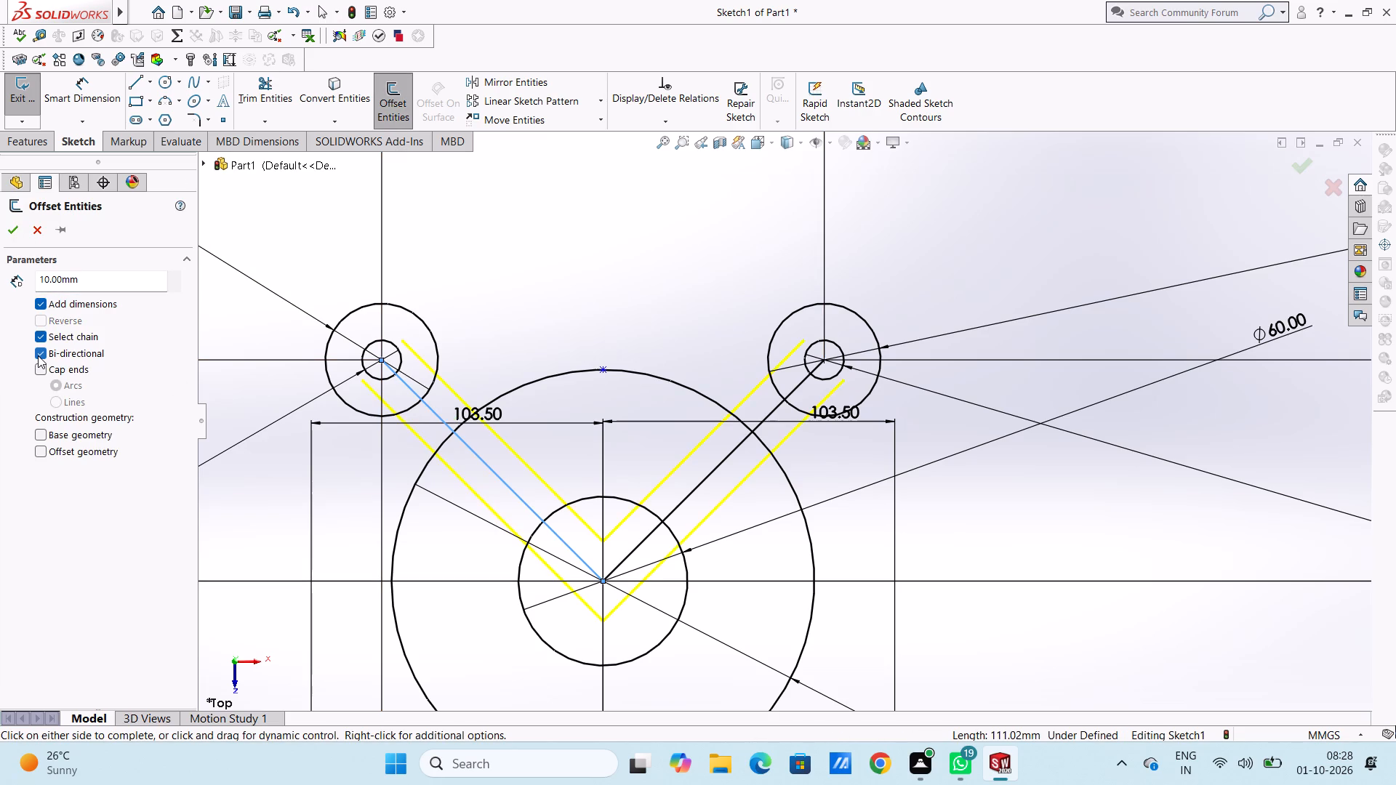
double_click(81, 282)
text(20)
key(Return)
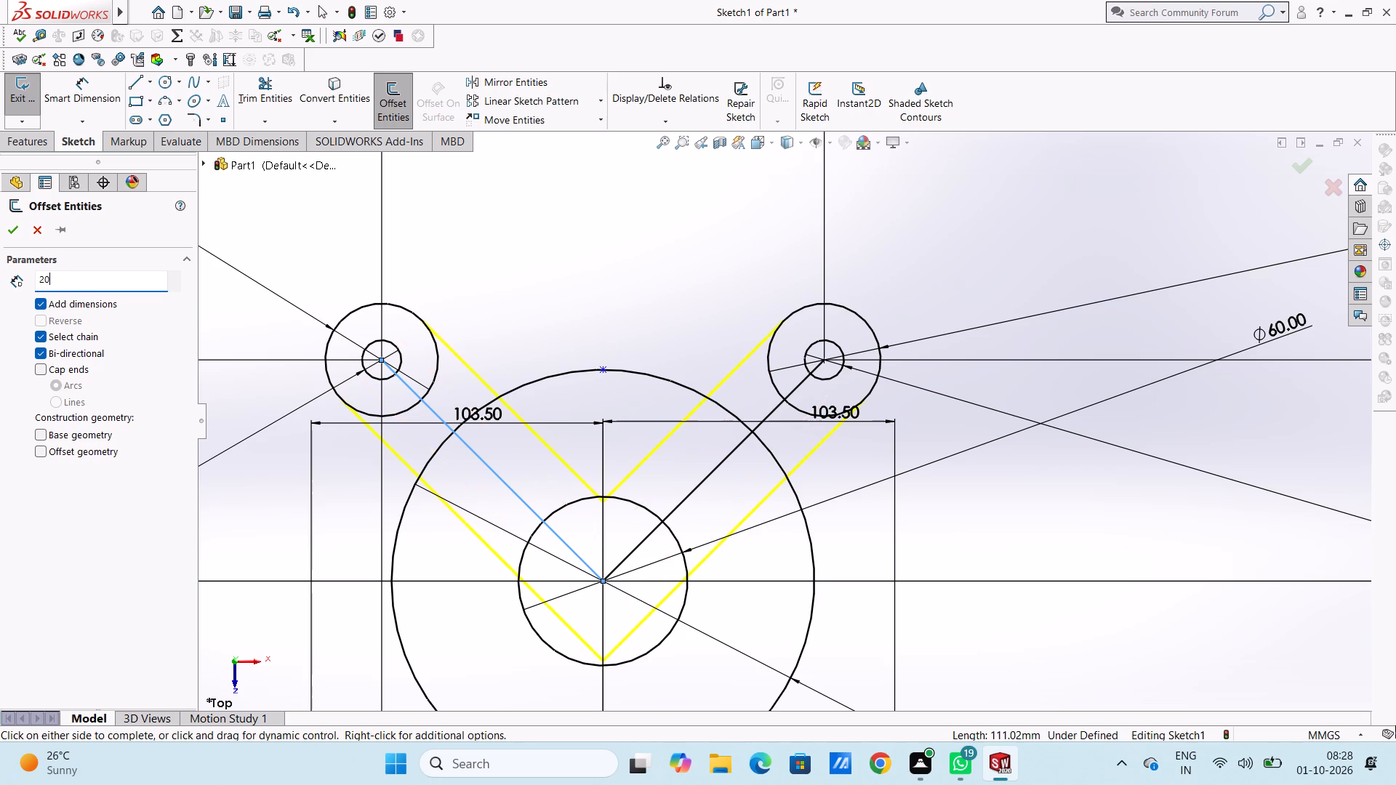
click(15, 232)
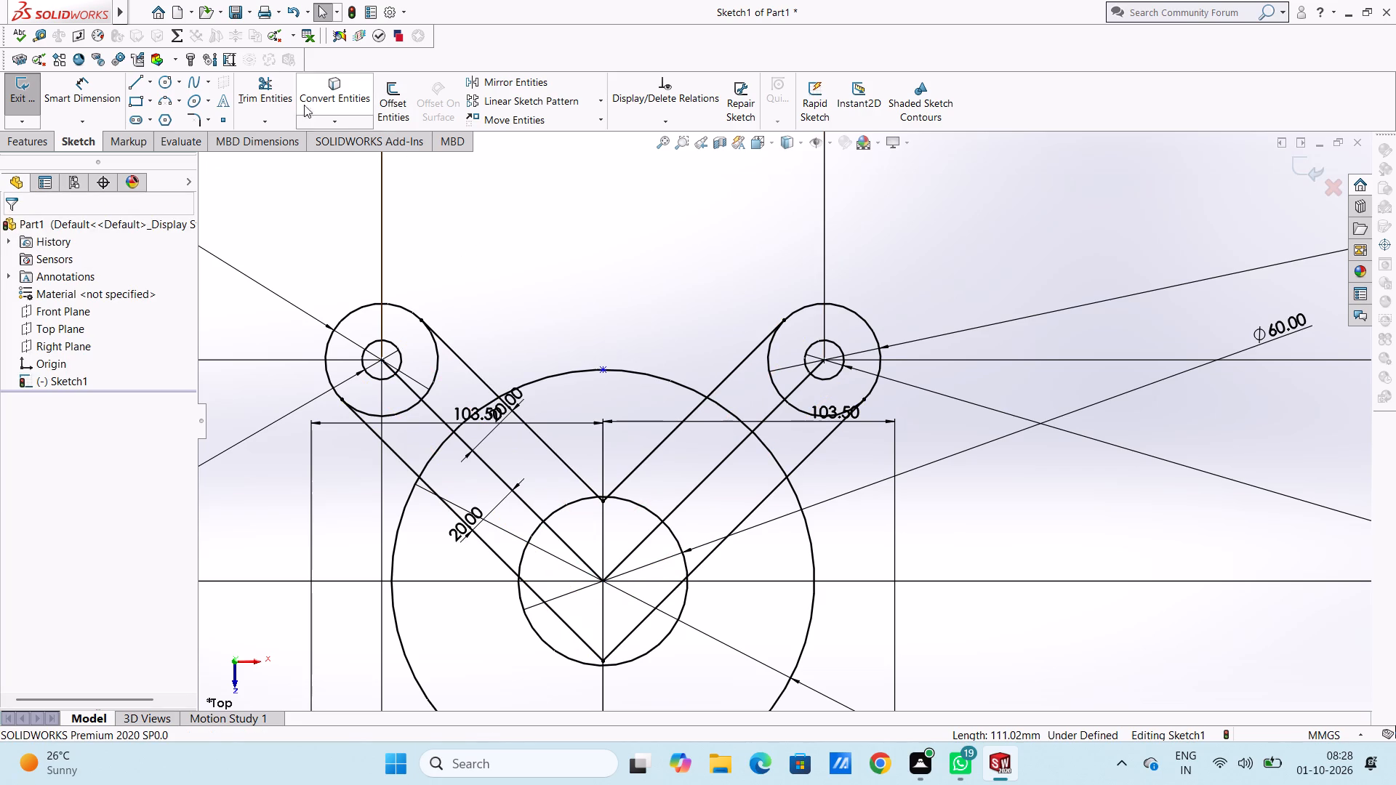
Trim the upper-left arm: the 40 mm circle's inner arc, the center line, offset lines inside the 150 mm circle, and the 150 mm arc crossing the arm.
click(277, 89)
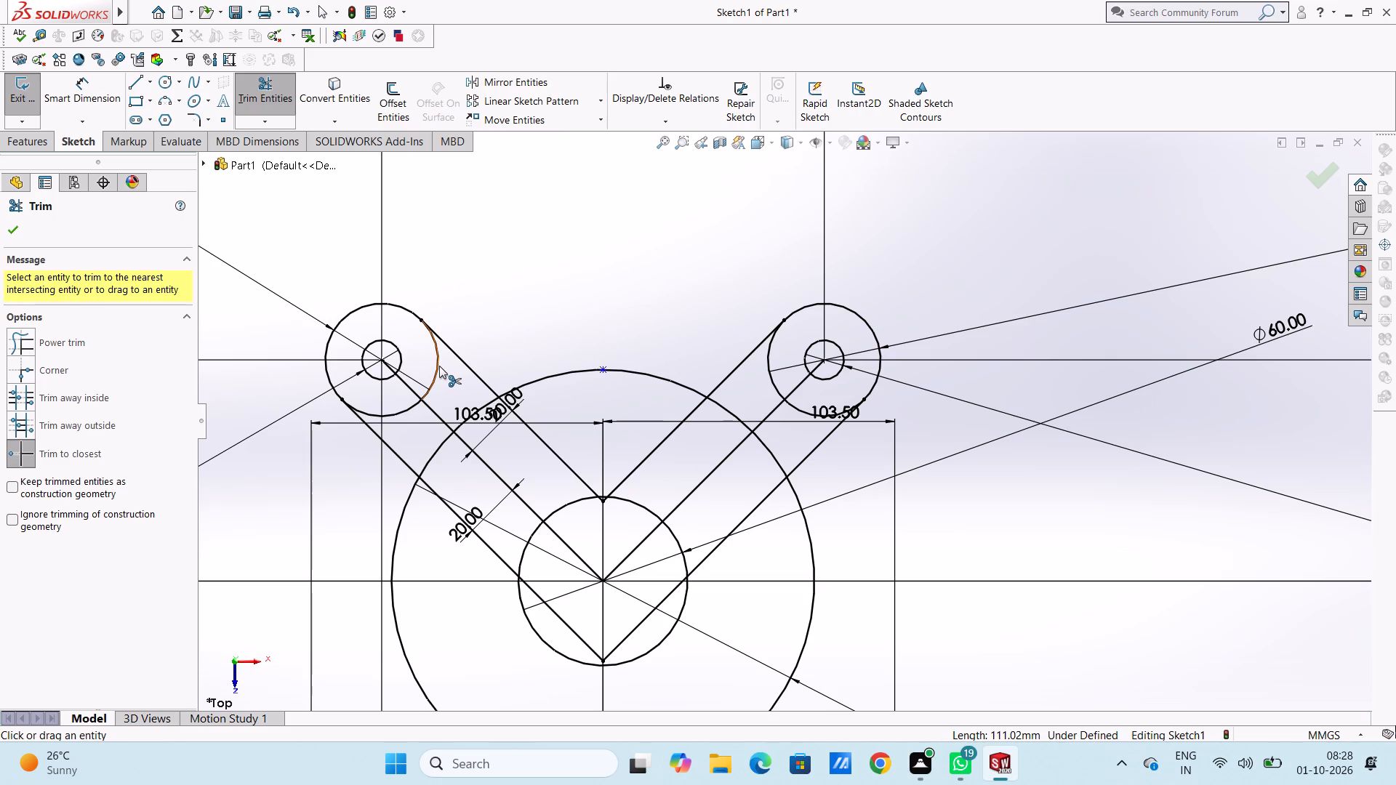
click(439, 366)
click(418, 396)
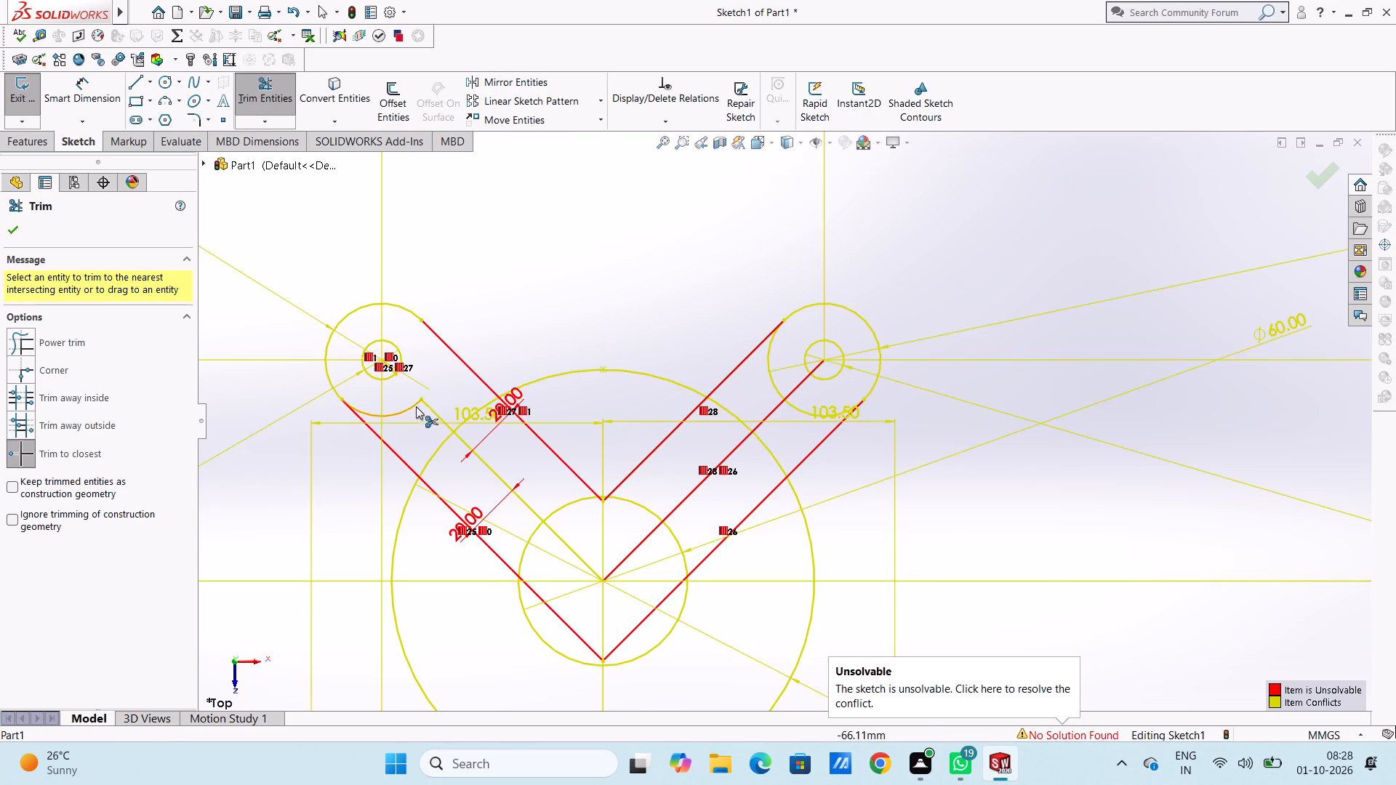
click(416, 407)
click(436, 411)
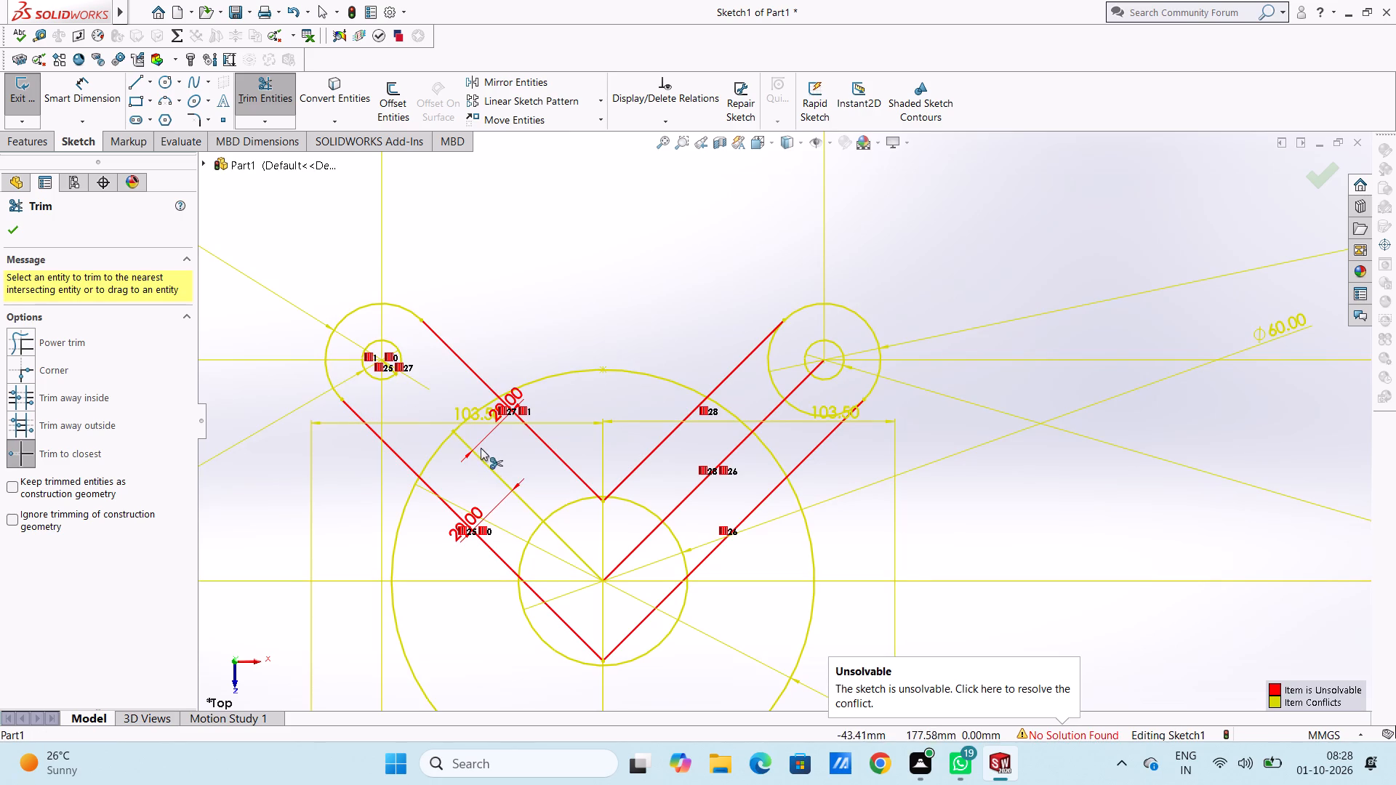
click(482, 458)
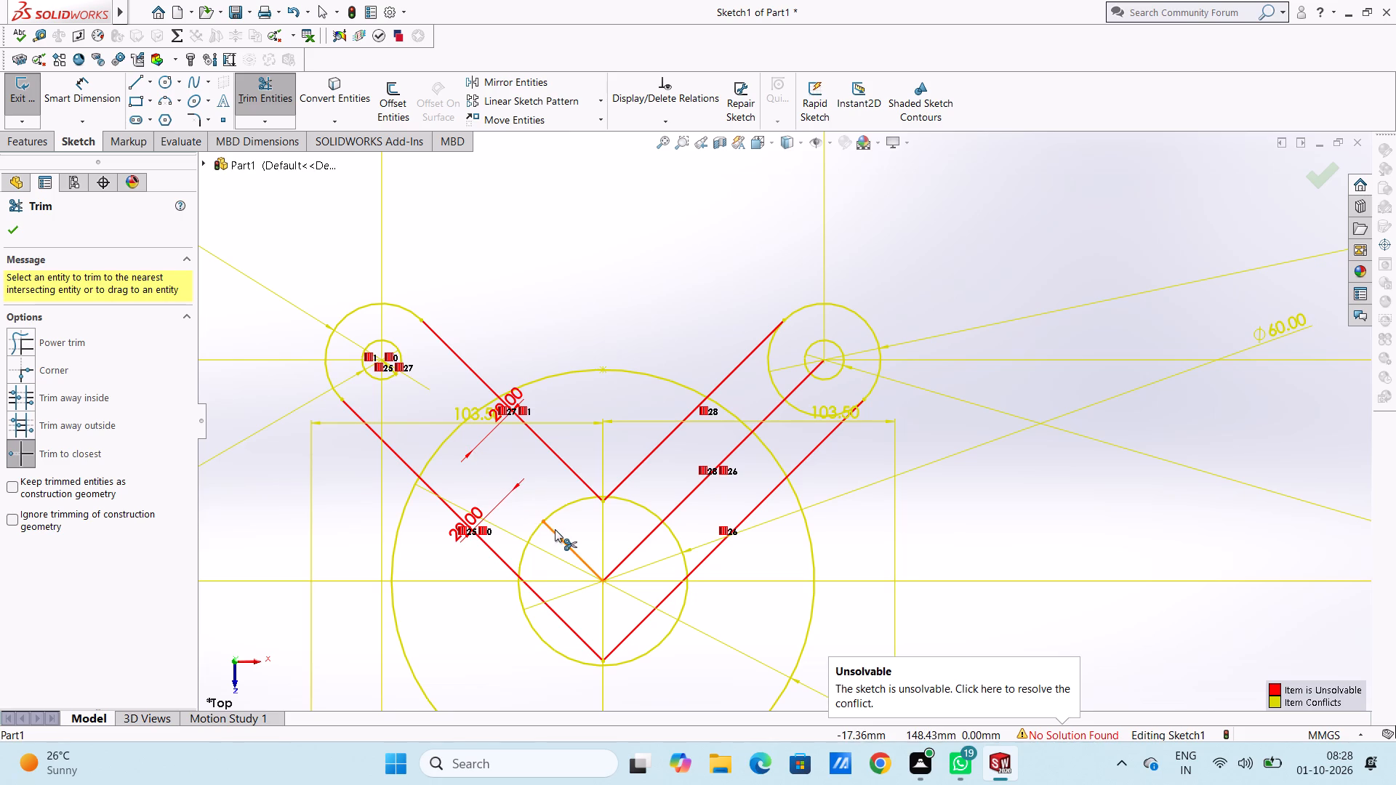
click(559, 451)
double_click(559, 456)
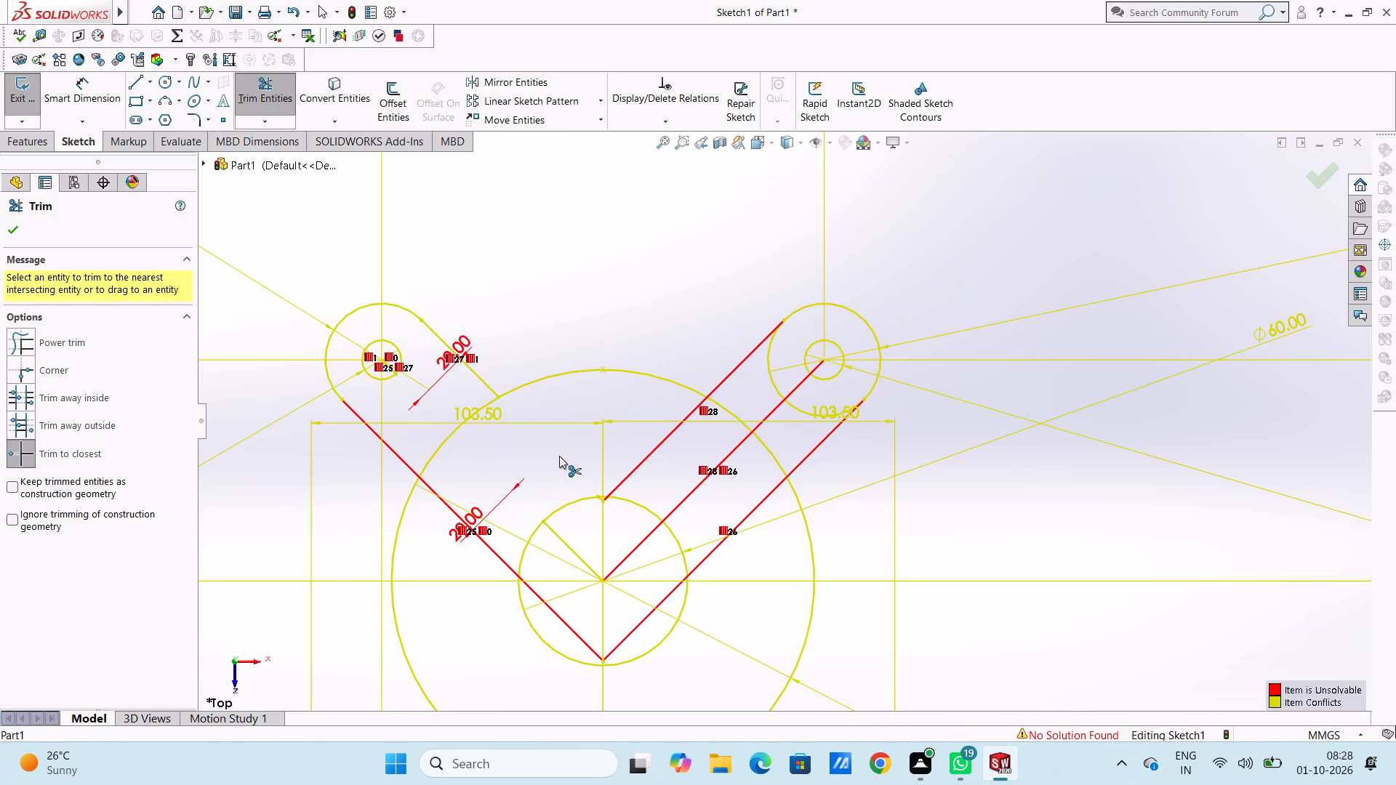
click(445, 506)
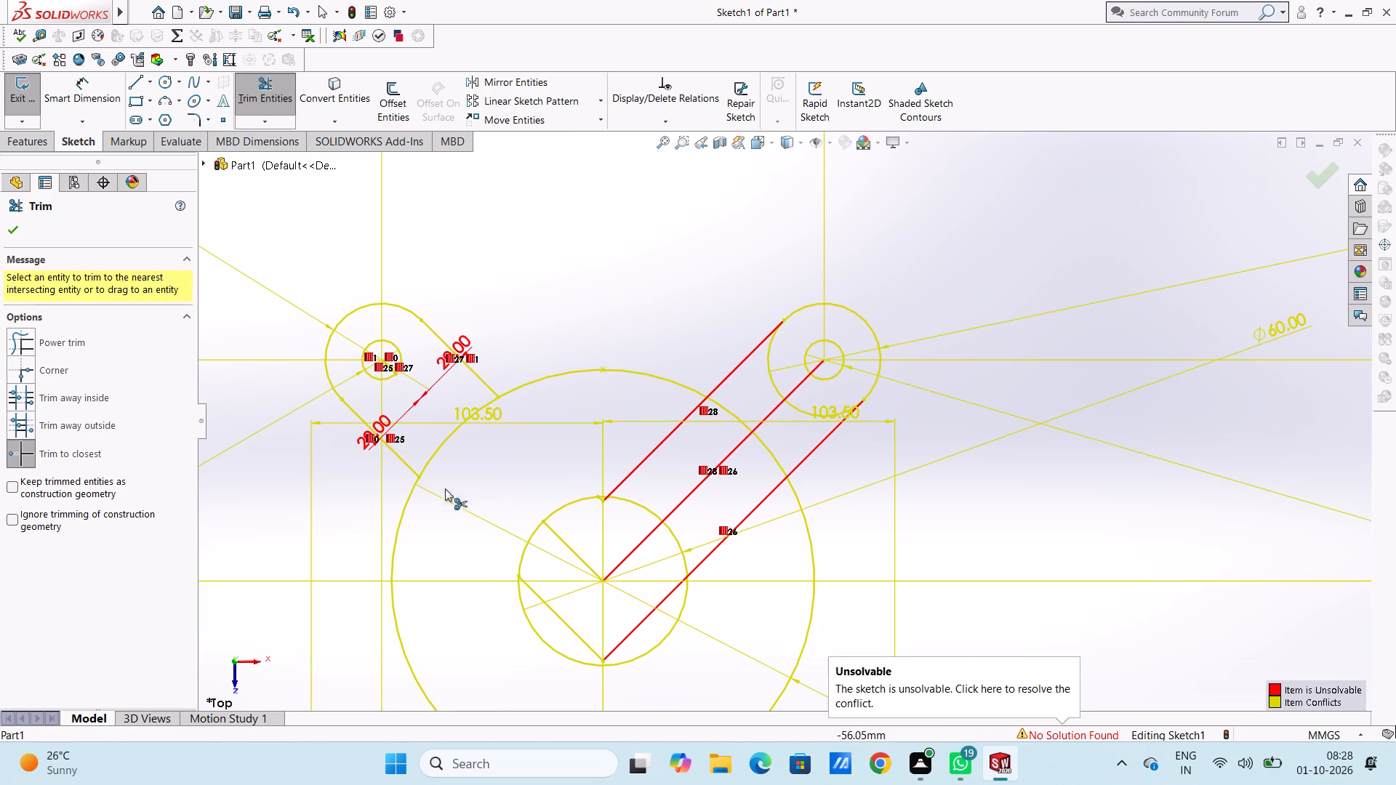
click(446, 443)
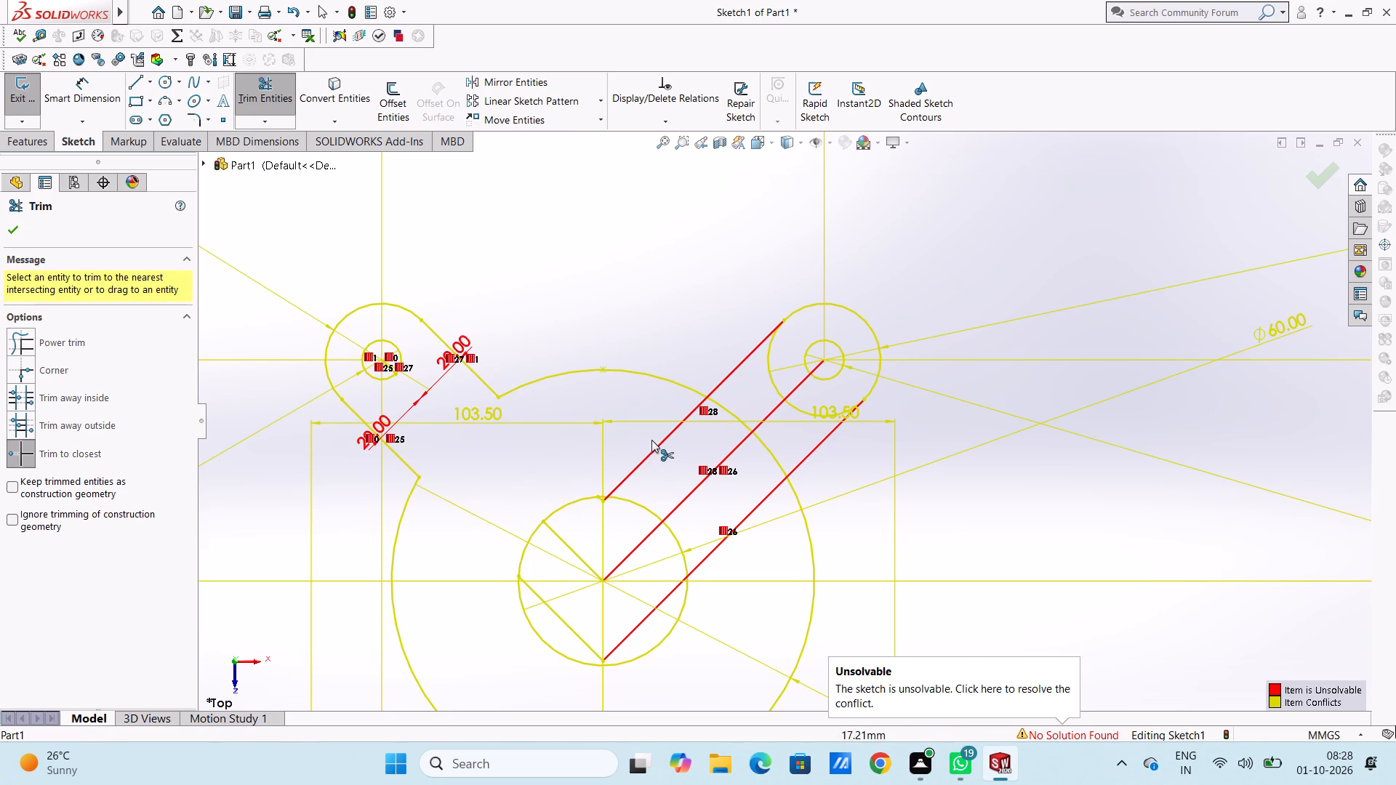
Trim the upper-right arm's center and offset lines inside the 150 mm circle, plus all leftover line pieces inside the 60 mm circle.
click(657, 443)
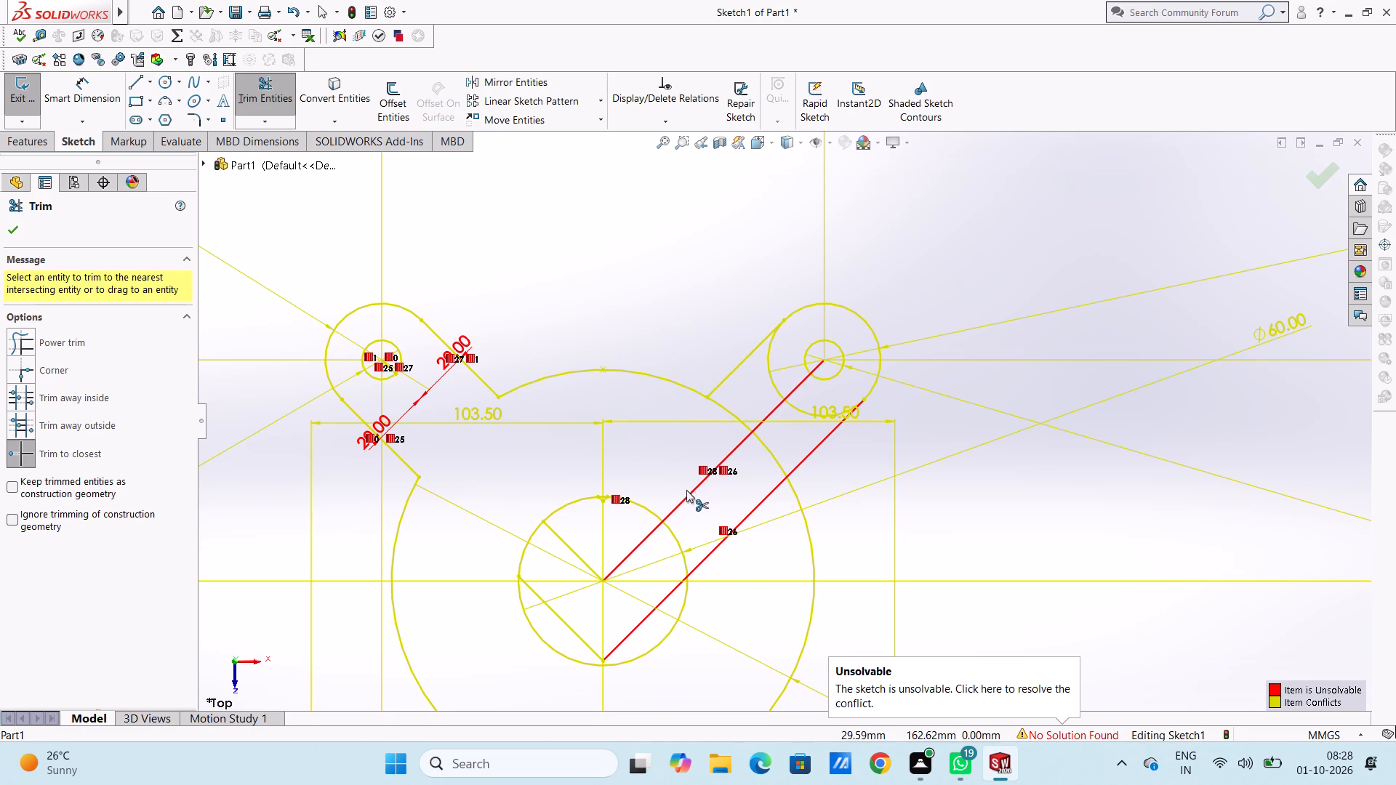
click(689, 494)
click(570, 546)
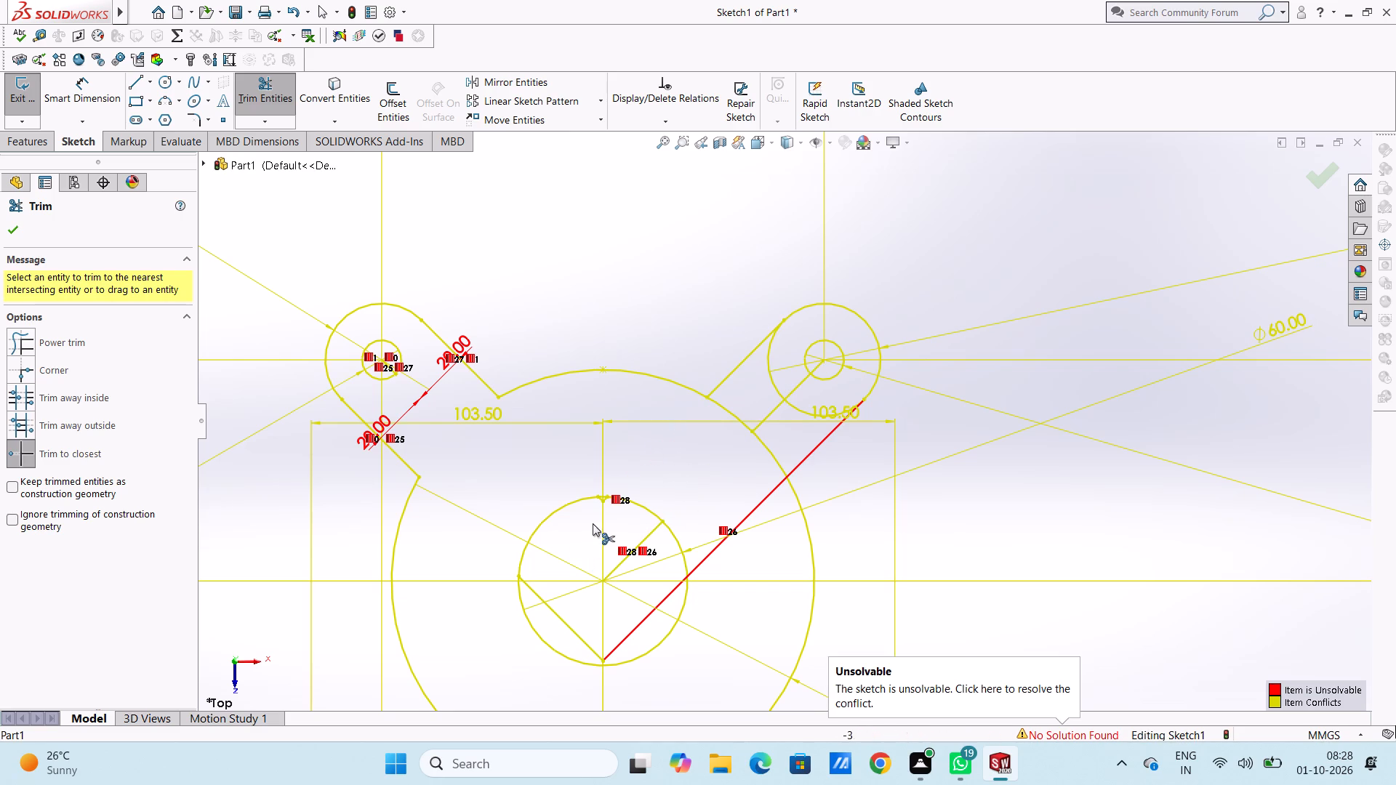
click(608, 500)
click(635, 548)
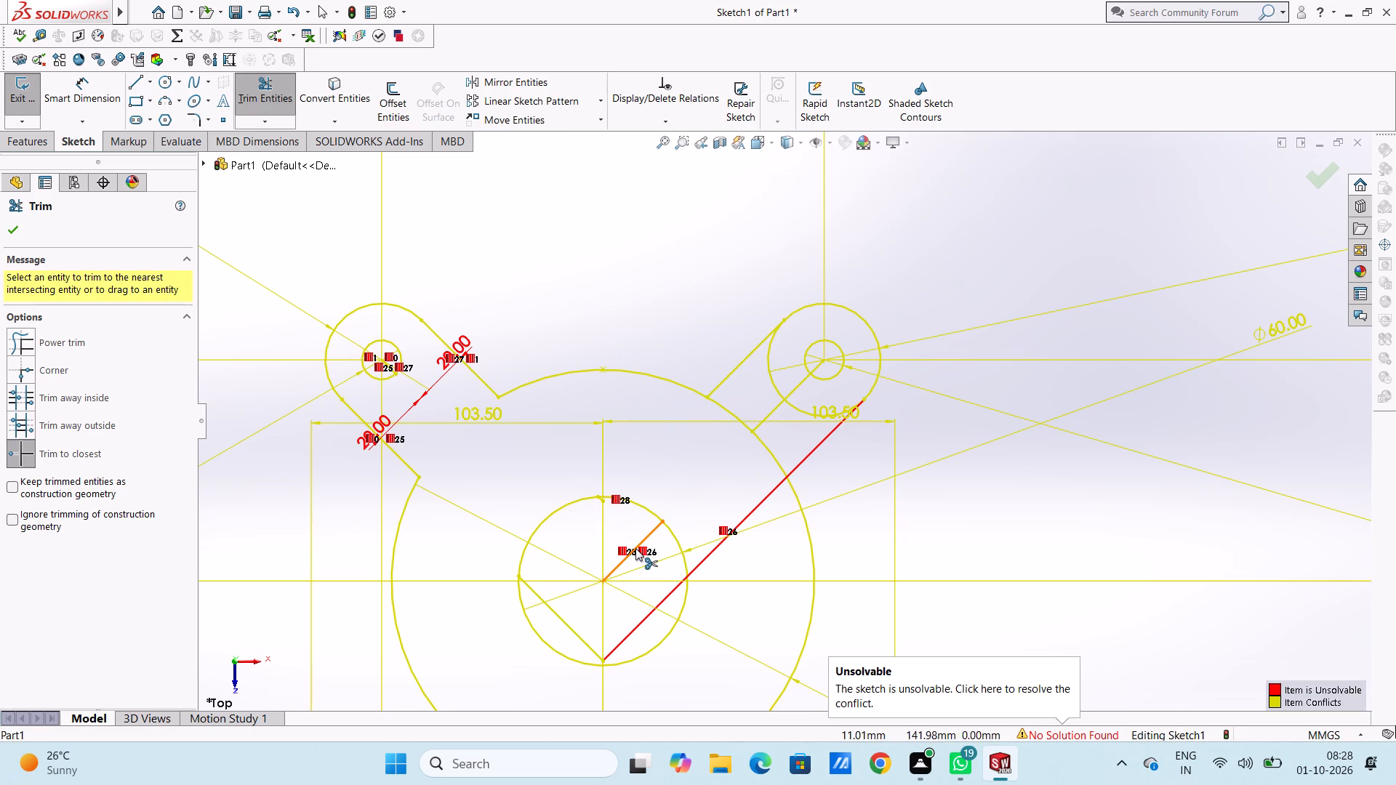
click(571, 625)
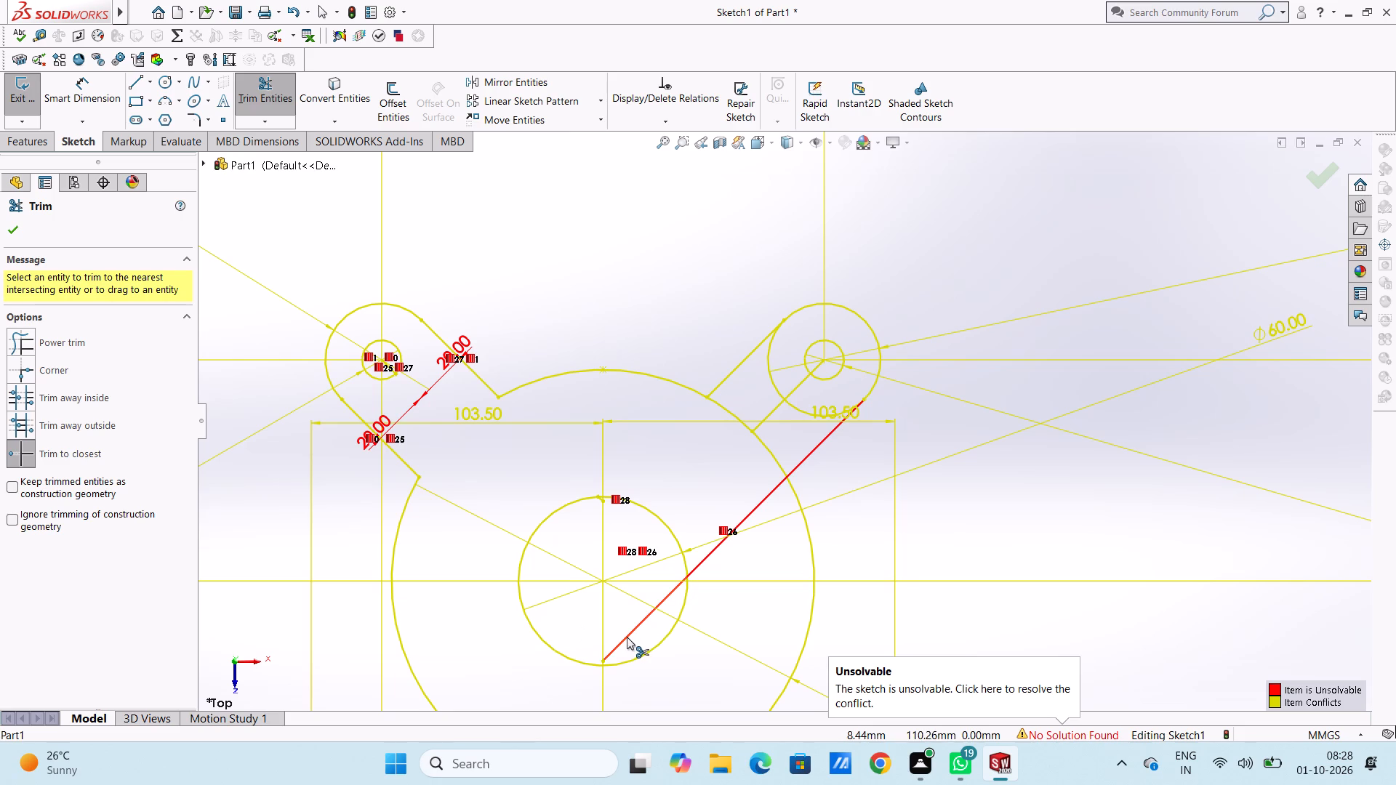
double_click(627, 637)
click(719, 544)
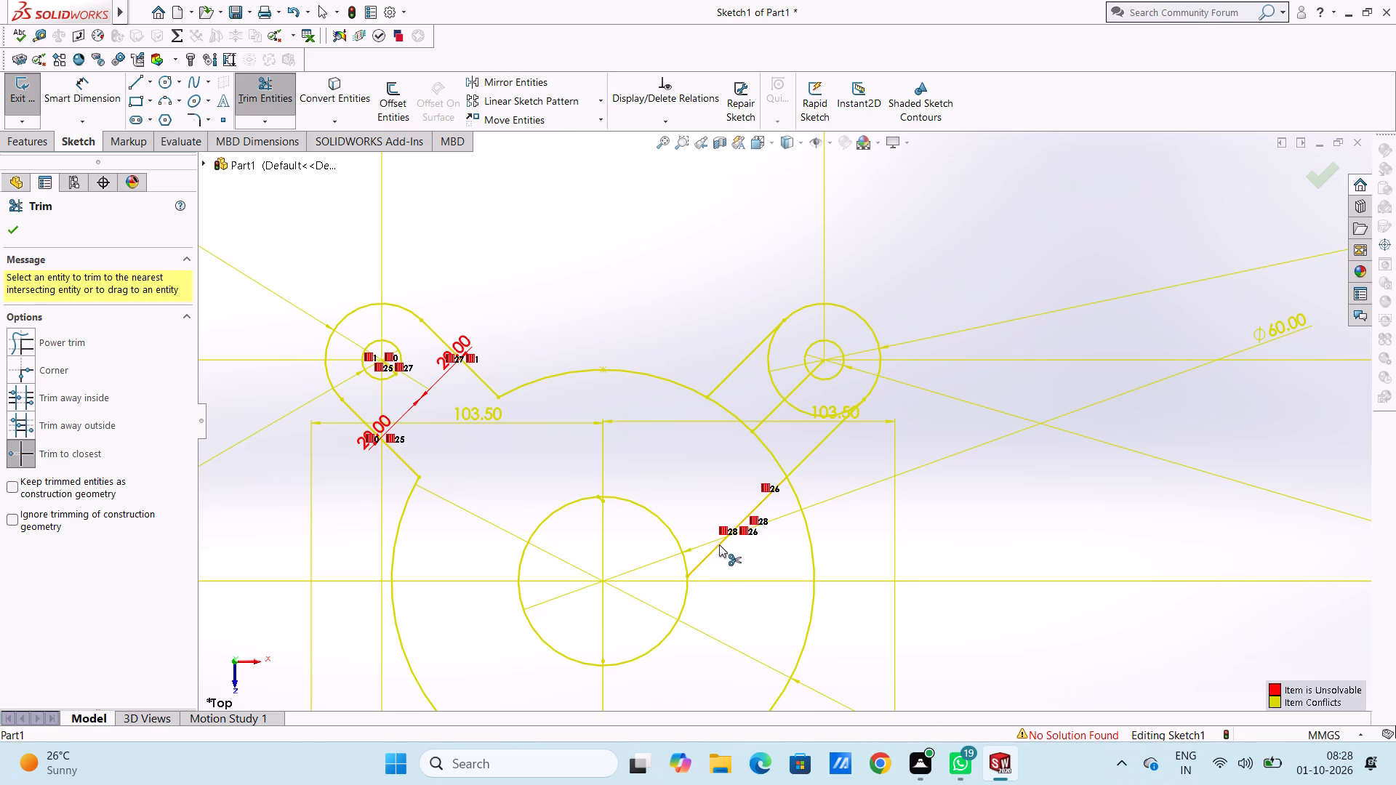
Trim the upper-right arm's remaining center line, the 150 mm circle's arc crossing the arm, and the 40 mm circle's inner arc.
click(768, 417)
click(761, 435)
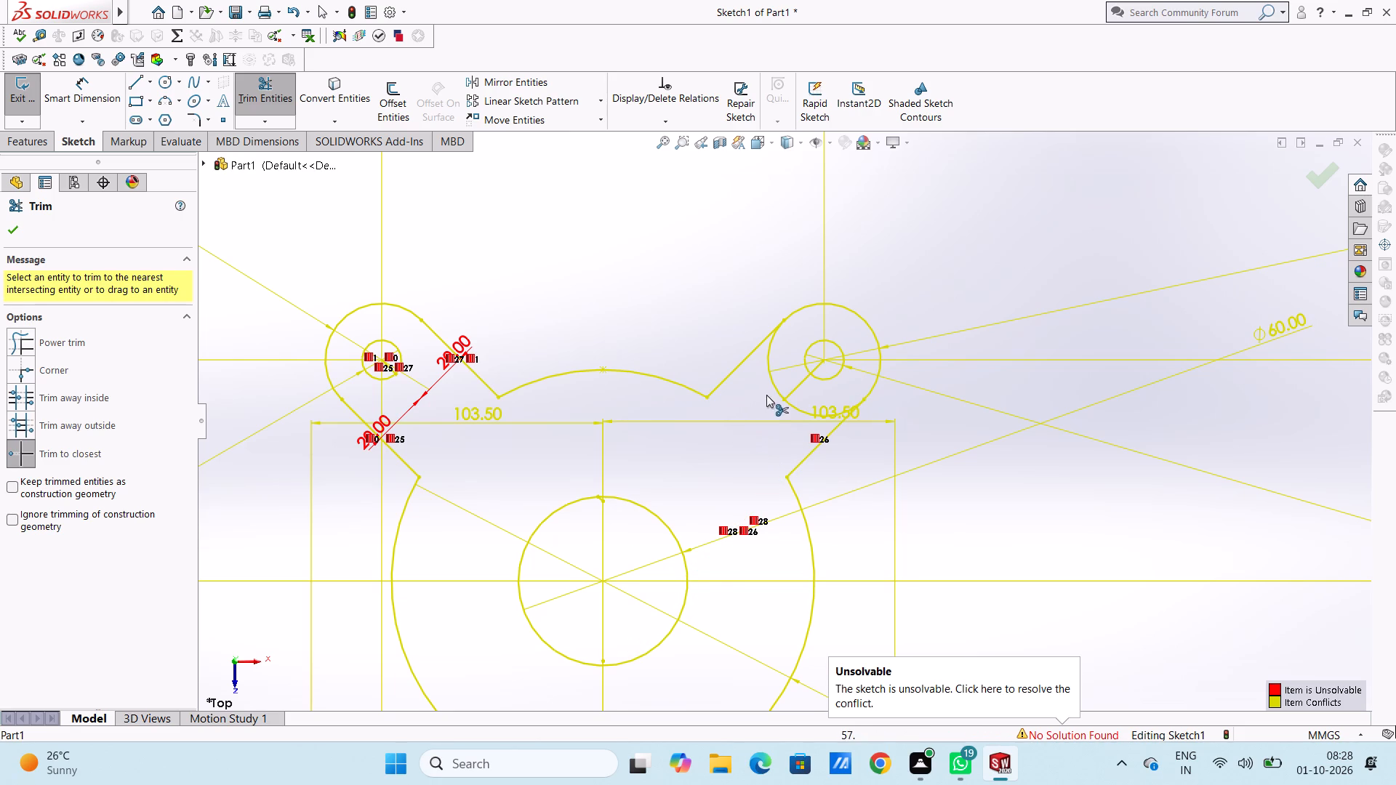
click(801, 386)
click(817, 368)
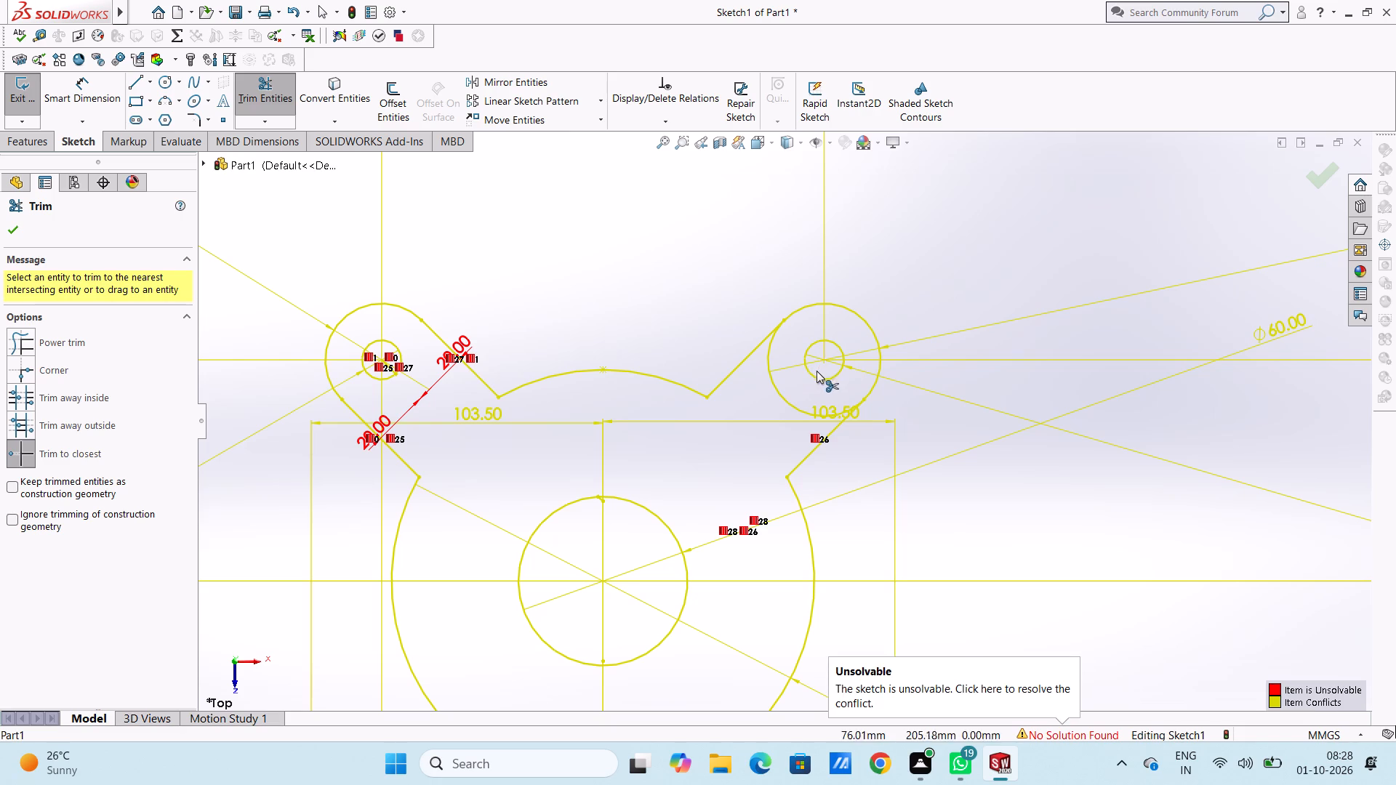
click(784, 395)
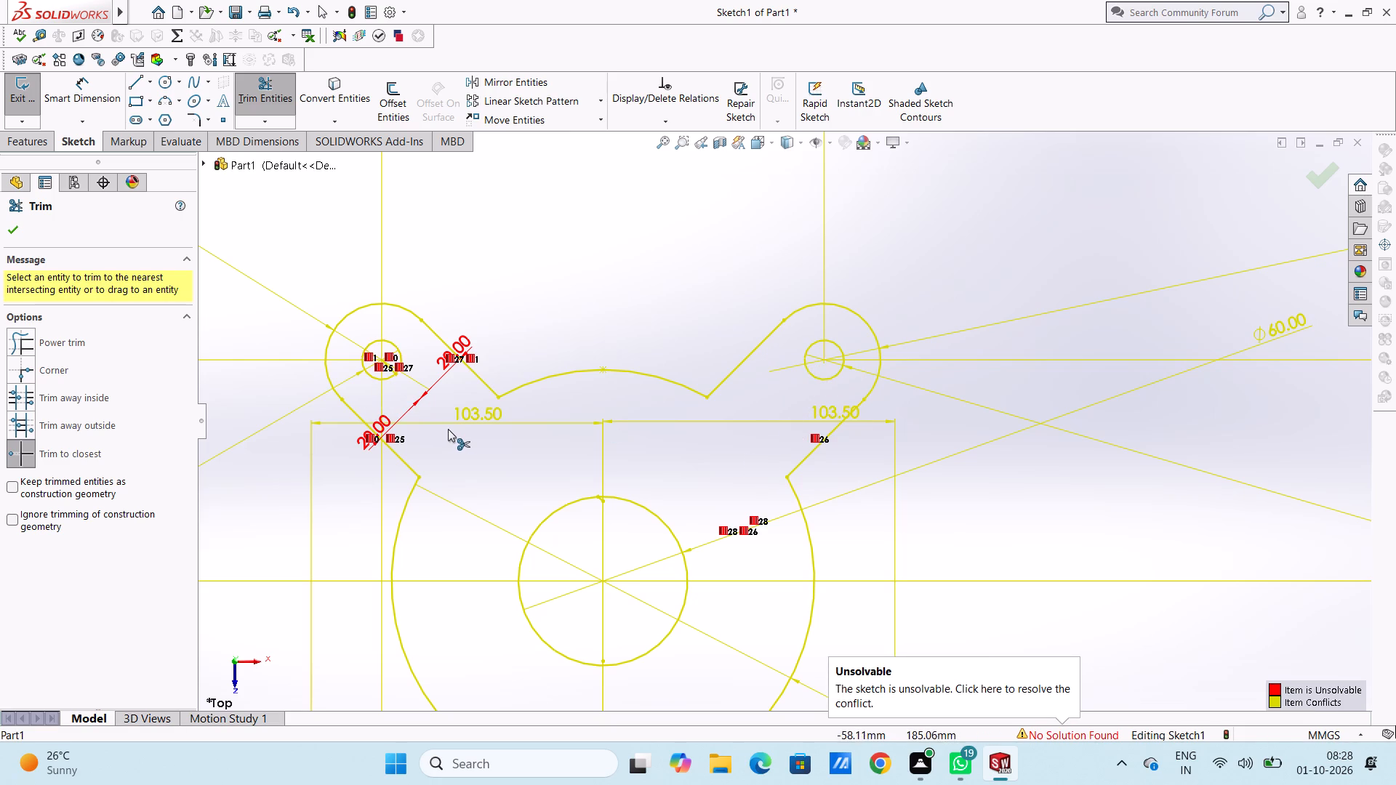
key(Escape)
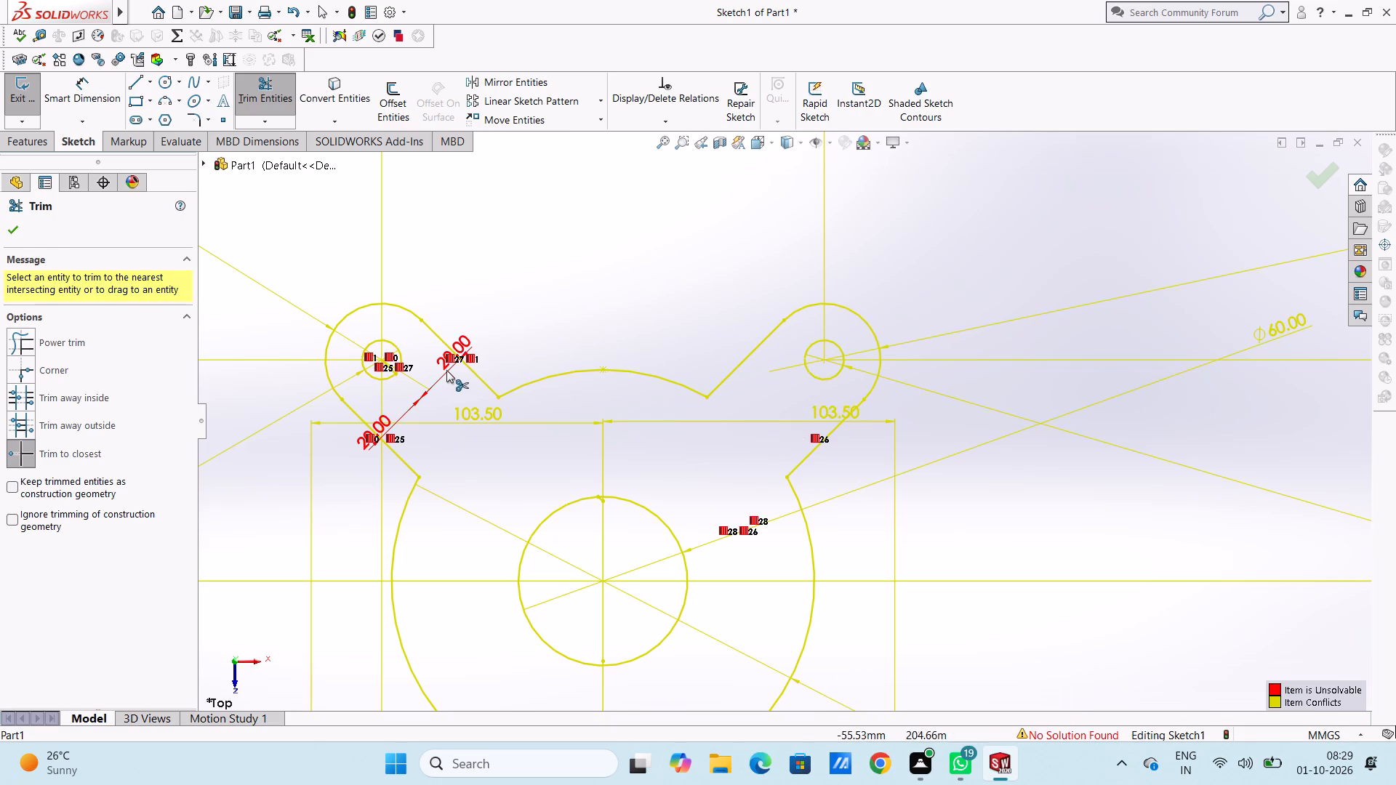
key(Escape)
Delete both 20 mm offset dimensions on the upper-left arm.
click(446, 369)
key(Delete)
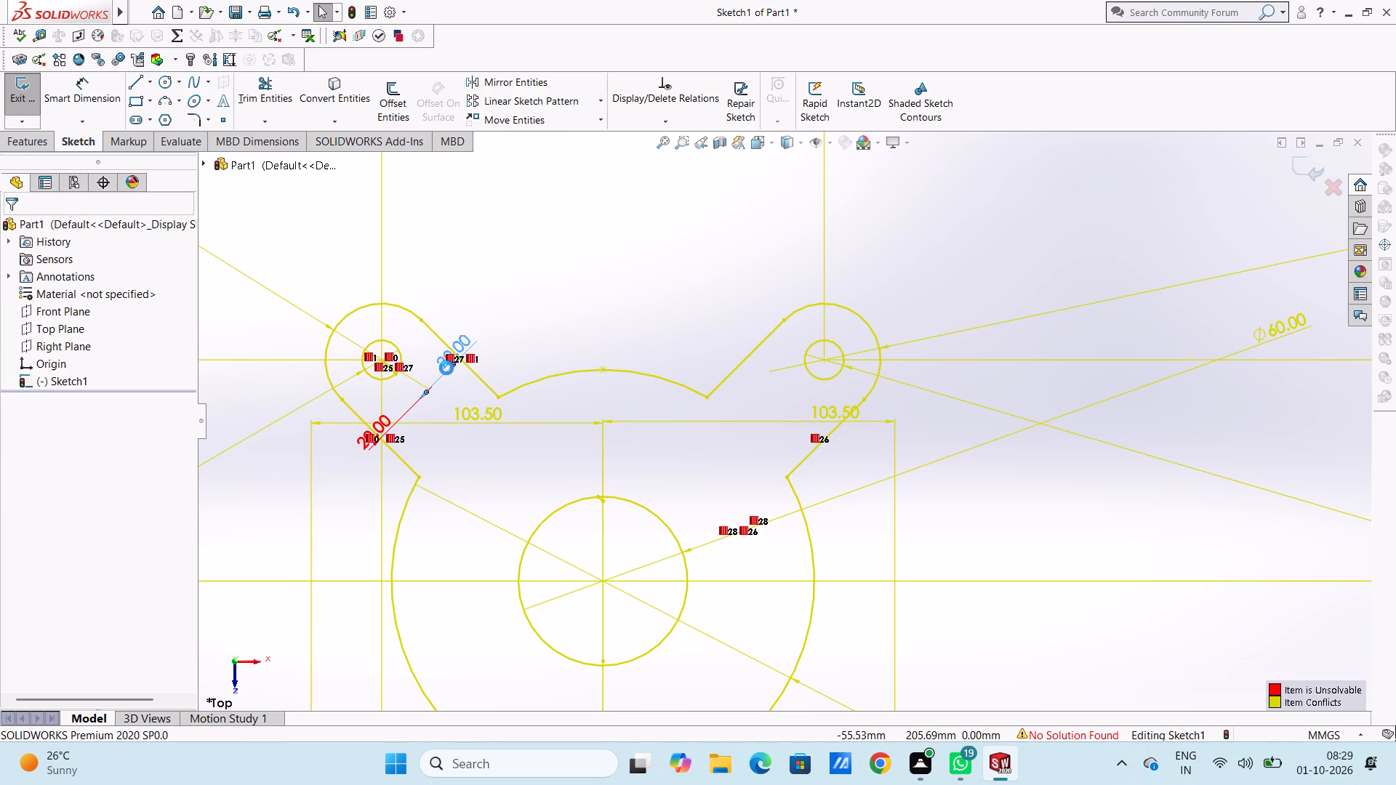
click(382, 430)
key(Delete)
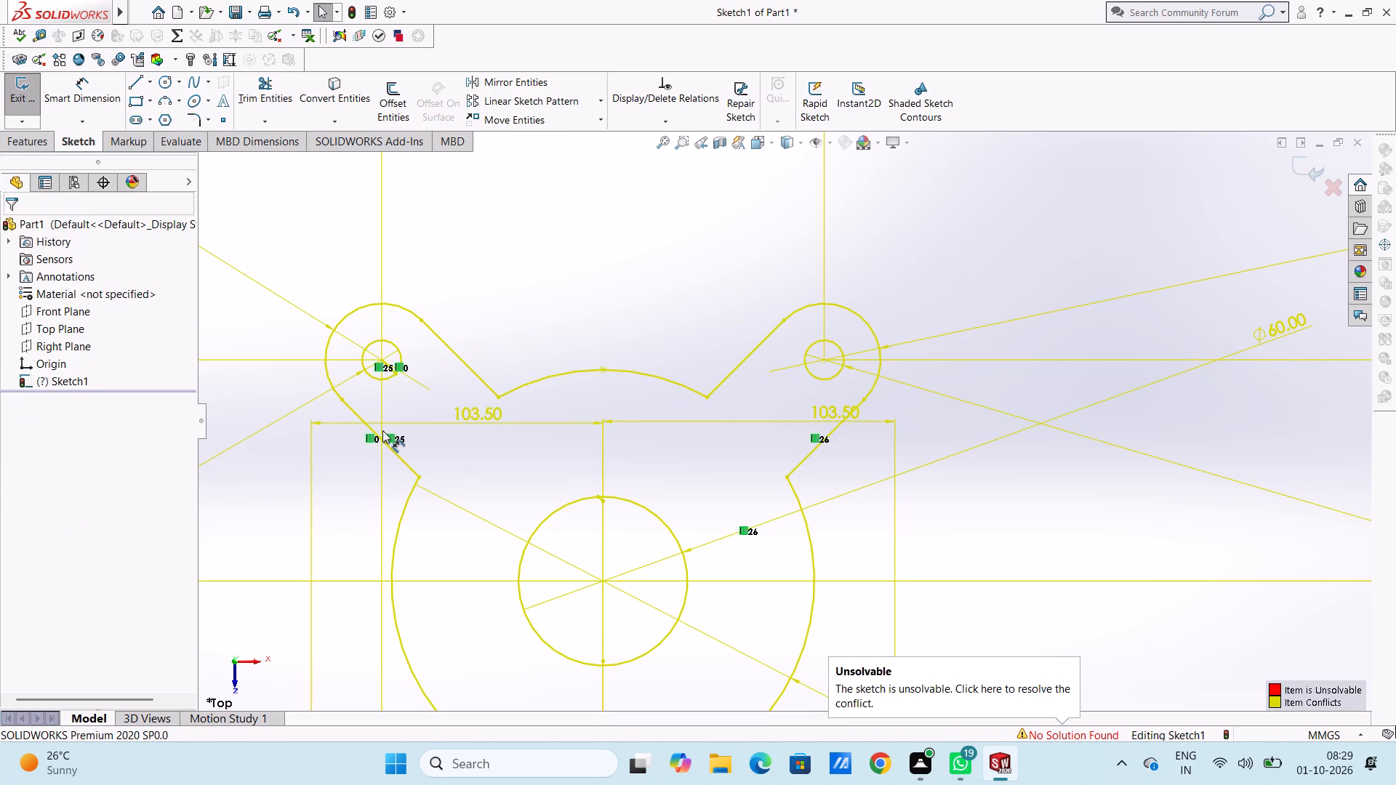
Delete the 40 mm diameter dimension of the upper-right rounded arm end.
click(634, 311)
scroll(634, 311, up, 6)
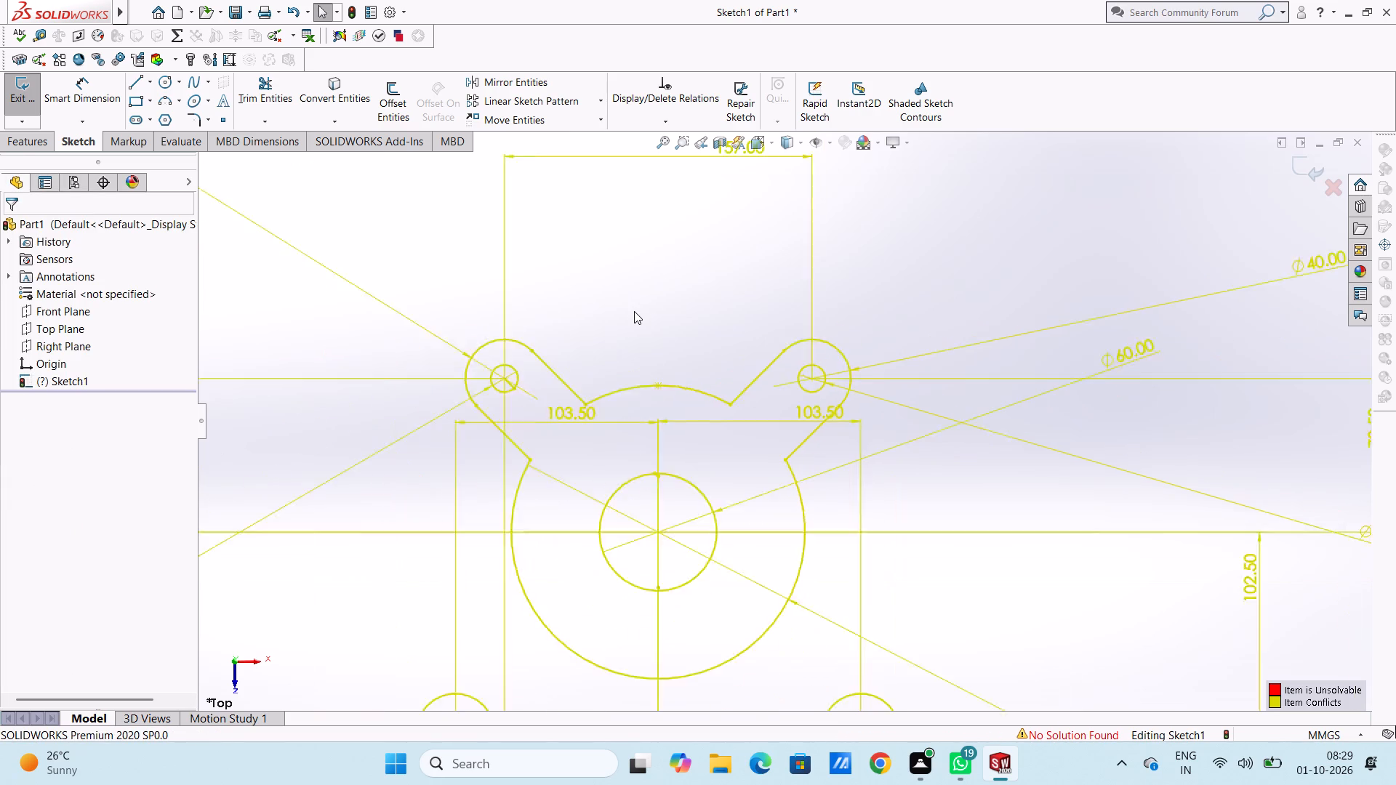
scroll(634, 311, up, 6)
scroll(769, 464, down, 1)
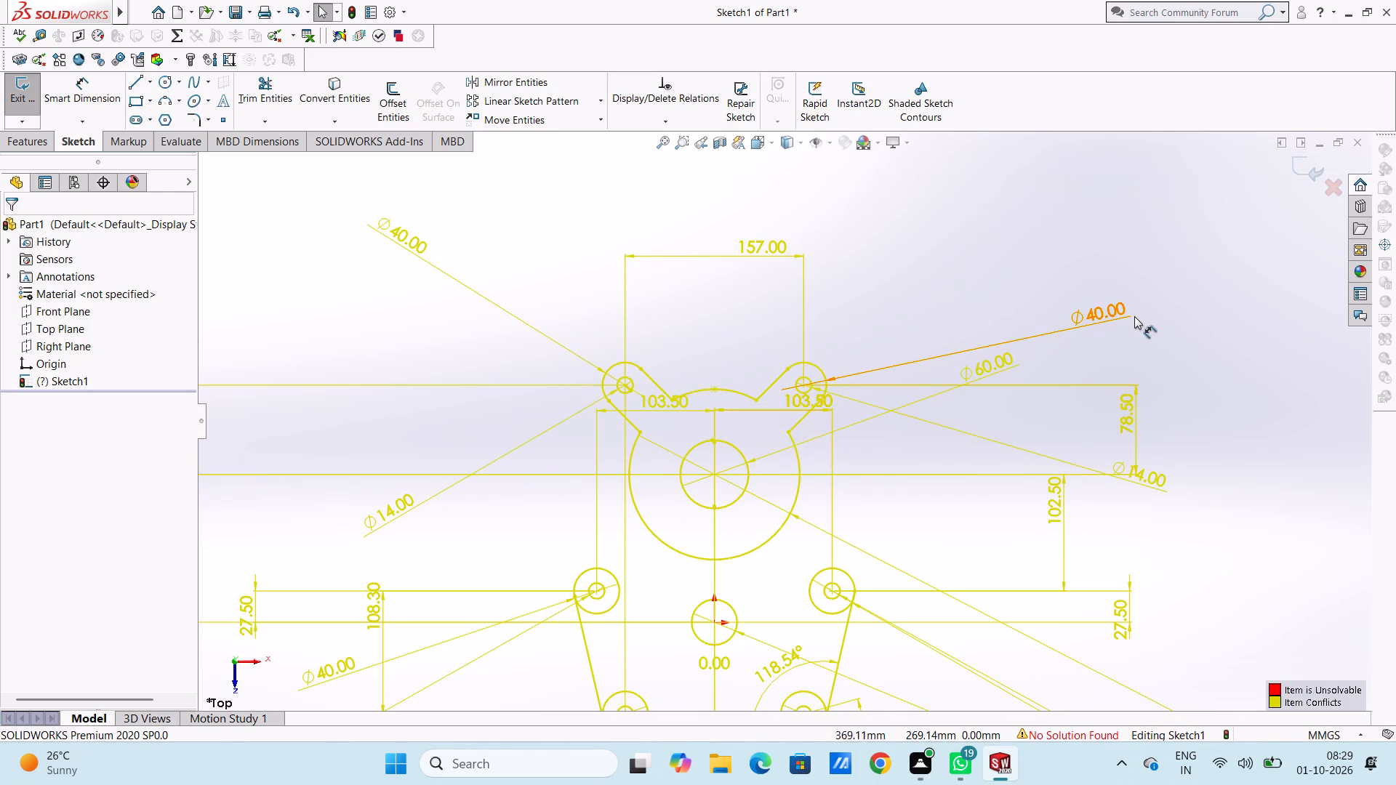
click(1113, 311)
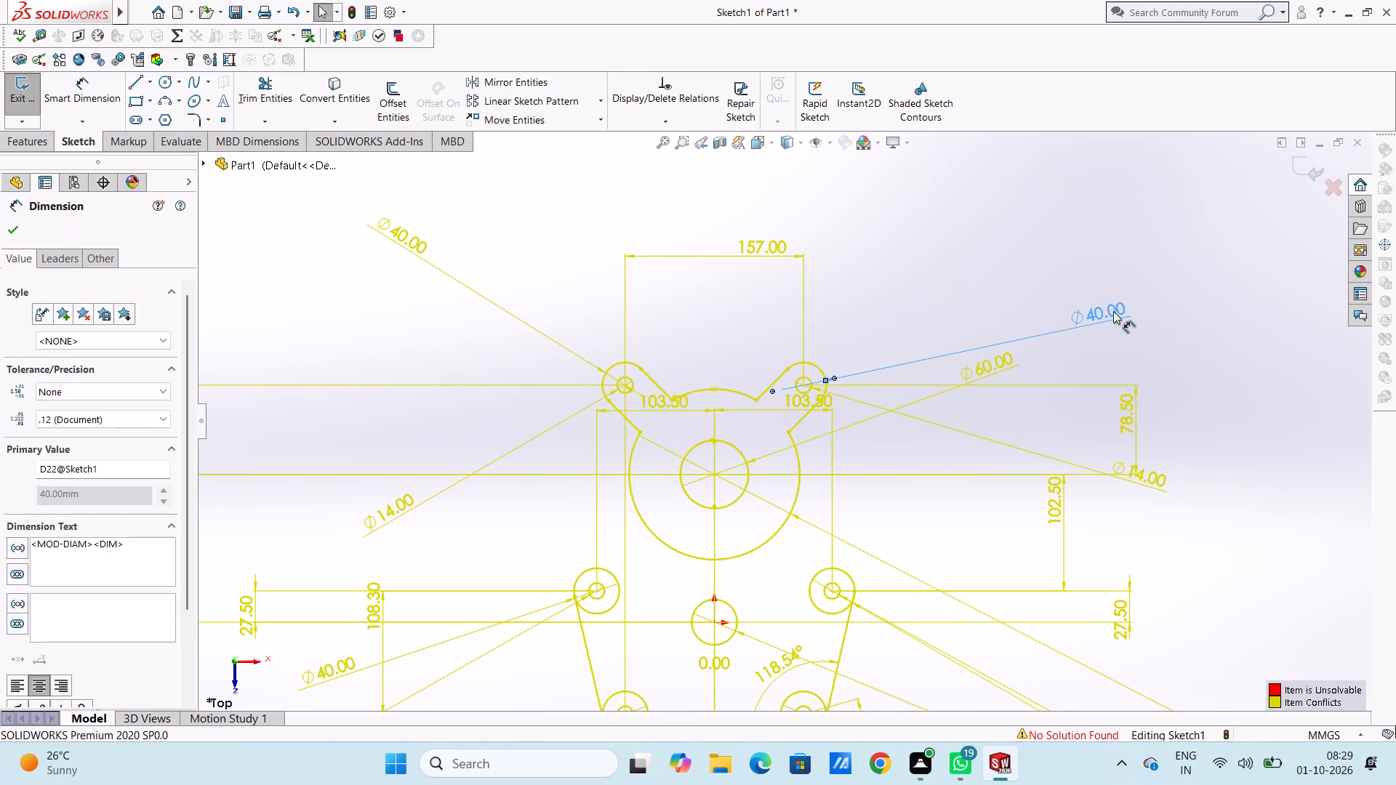
key(Delete)
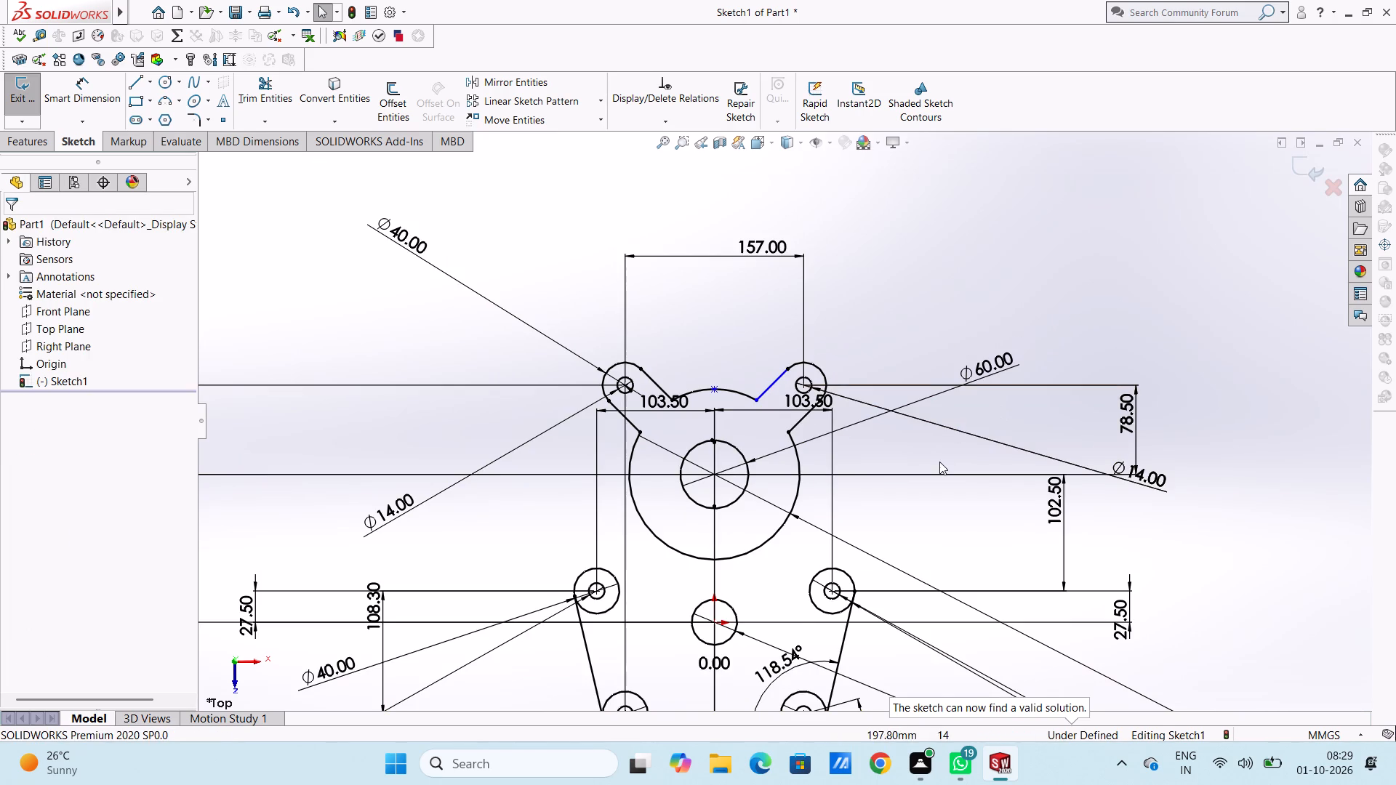
scroll(939, 462, up, 3)
scroll(857, 527, down, 2)
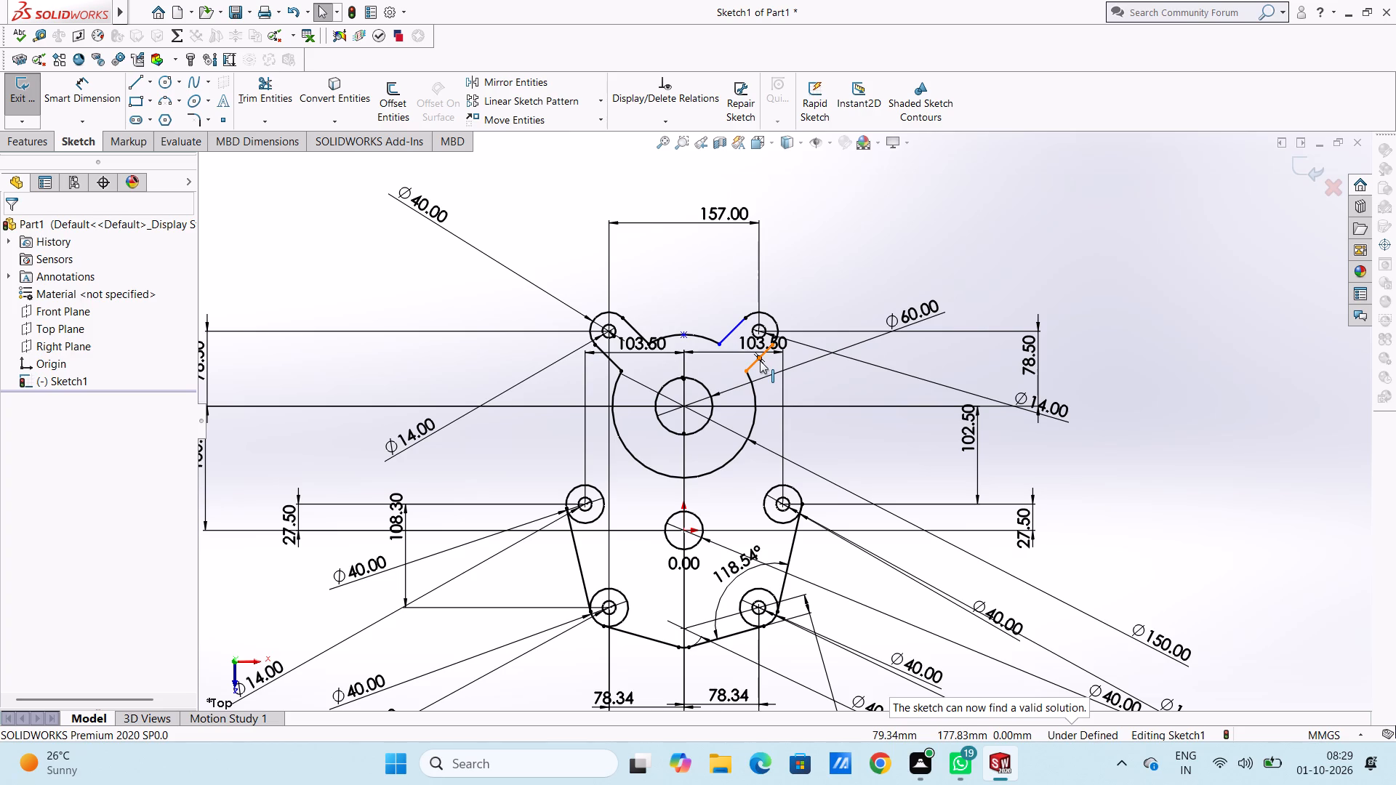
Delete both upper arms' four straight edges, their rounded end arcs and their two 14 mm hole circles.
click(753, 364)
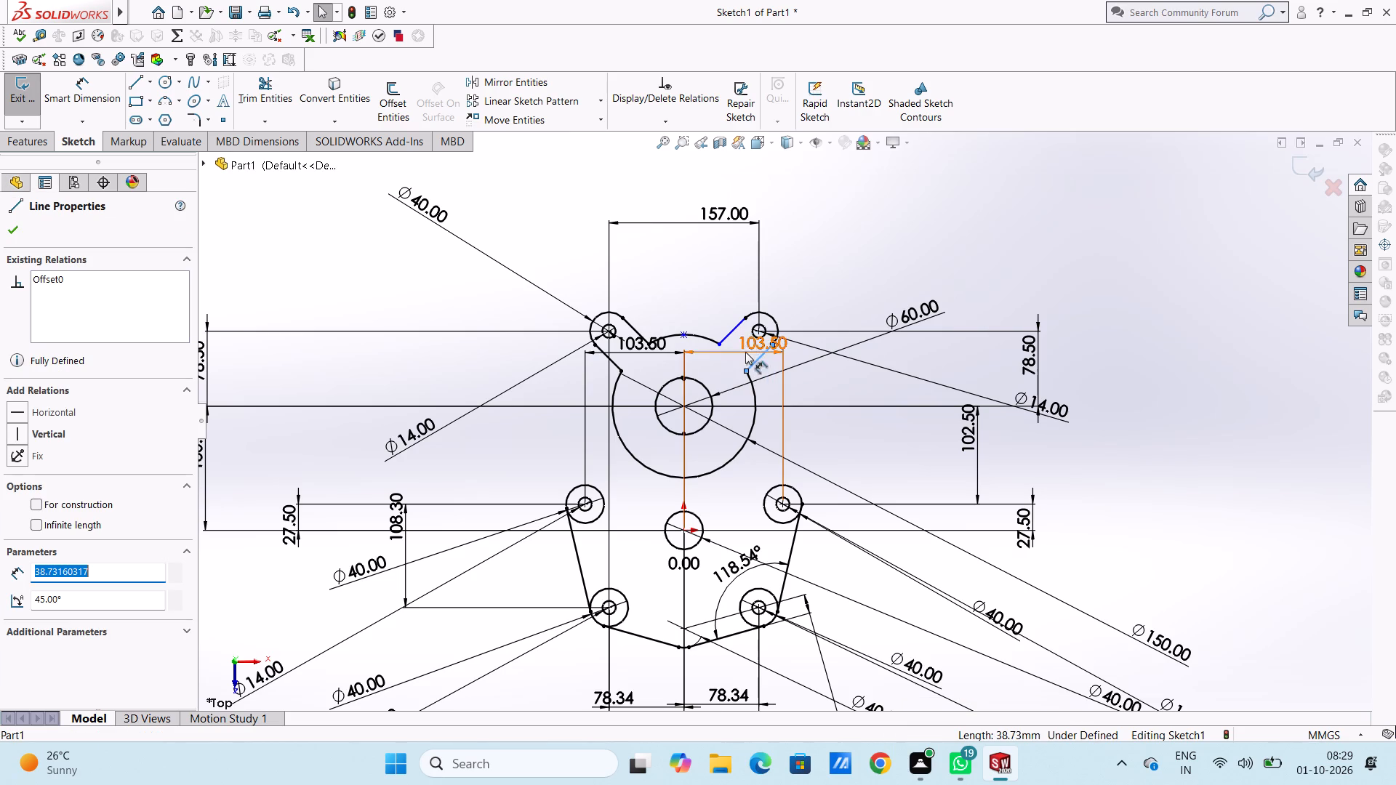
ctrl+click(736, 325)
ctrl+click(754, 310)
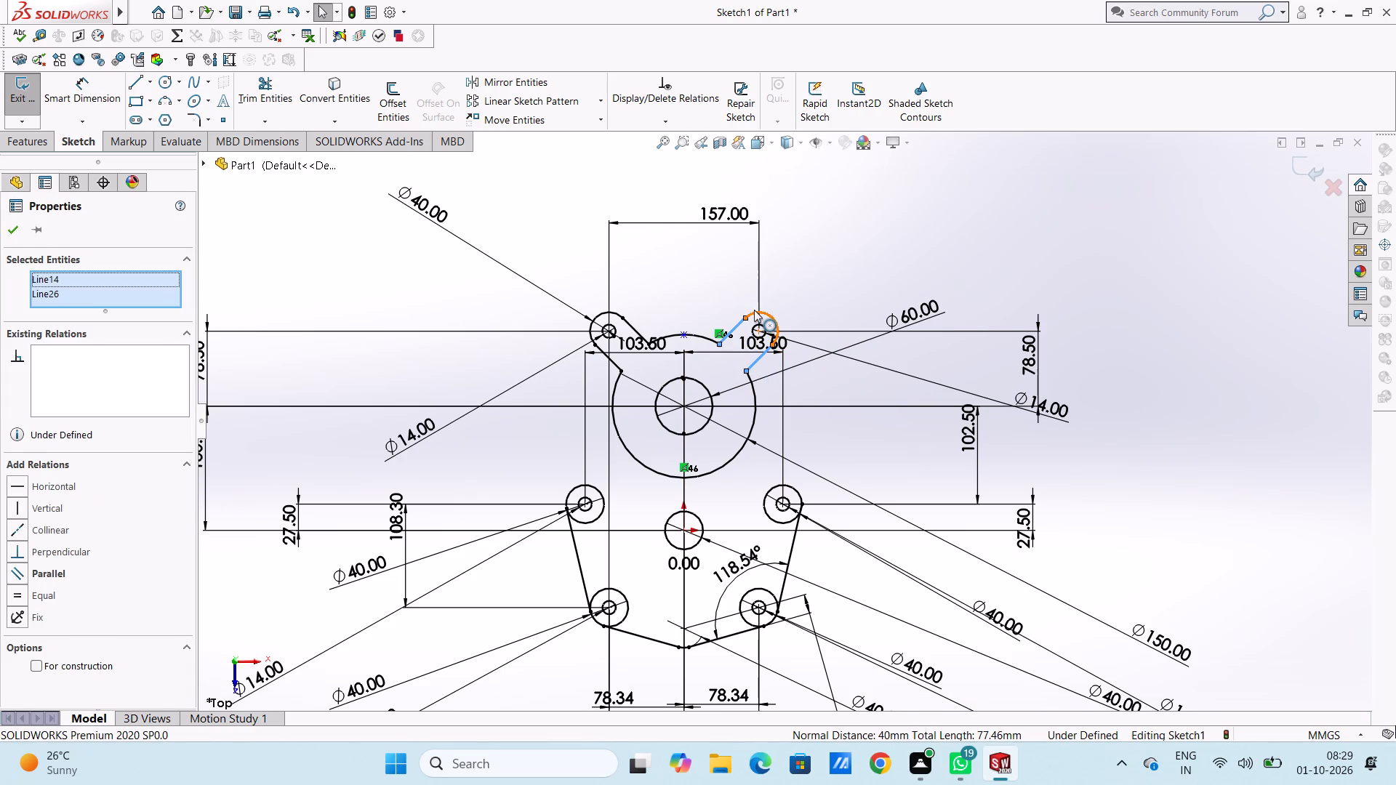
ctrl+click(758, 326)
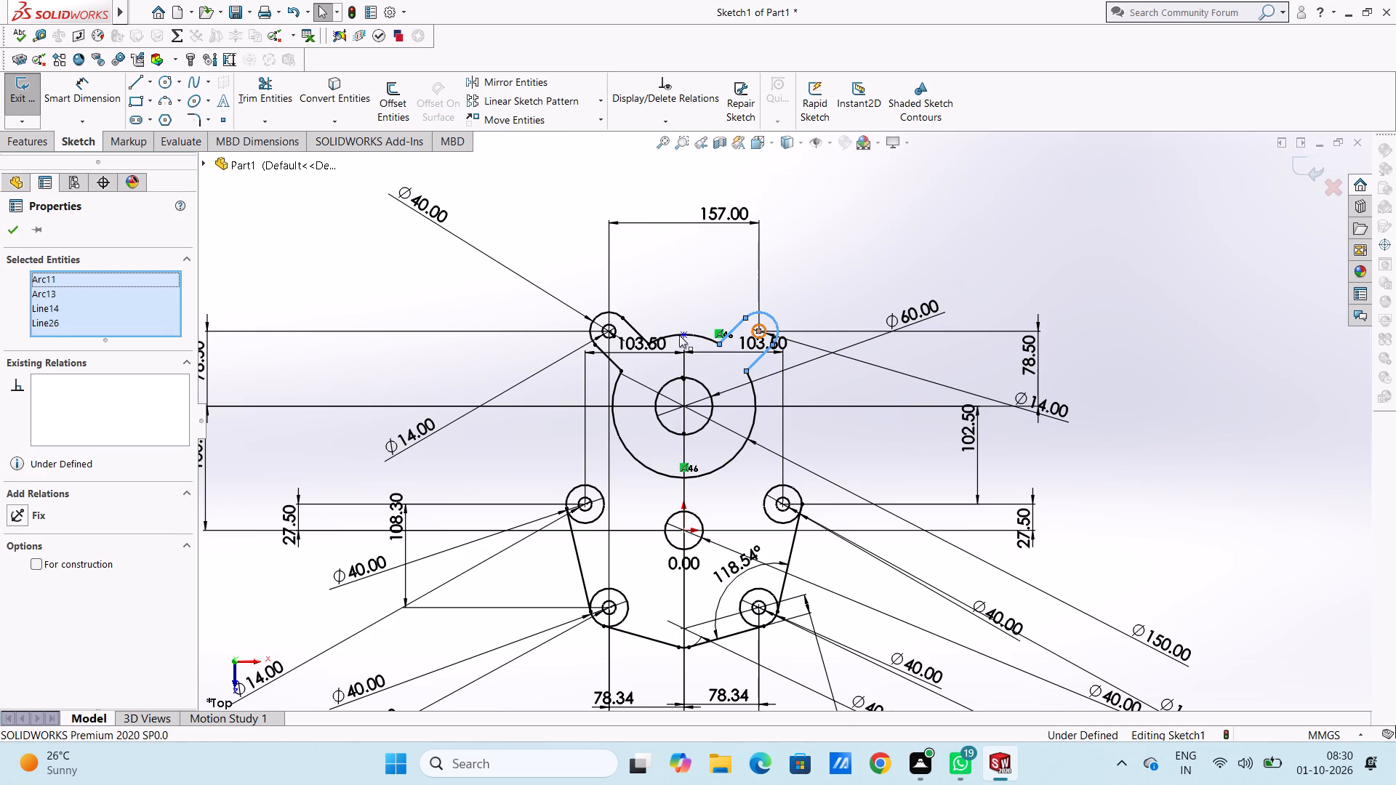
ctrl+click(598, 315)
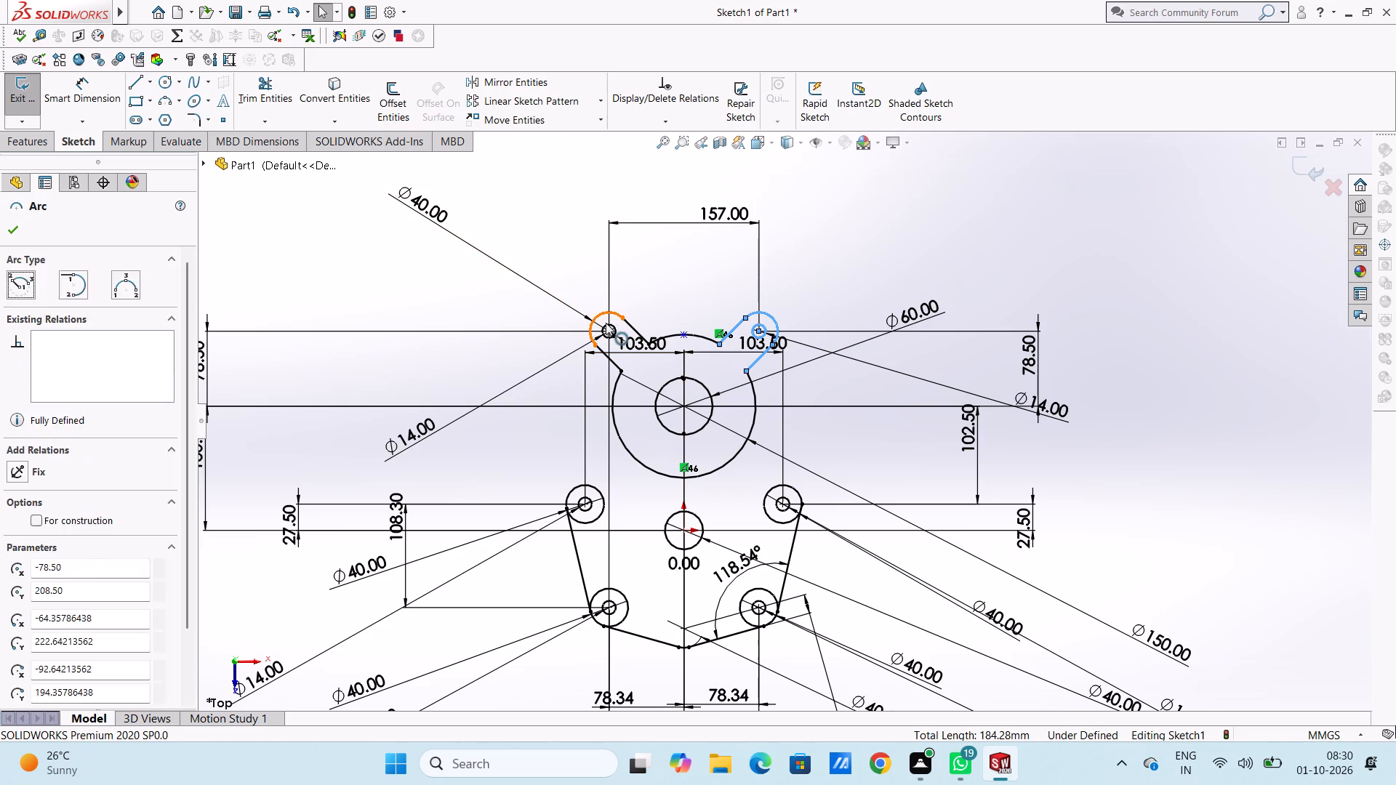
ctrl+click(617, 332)
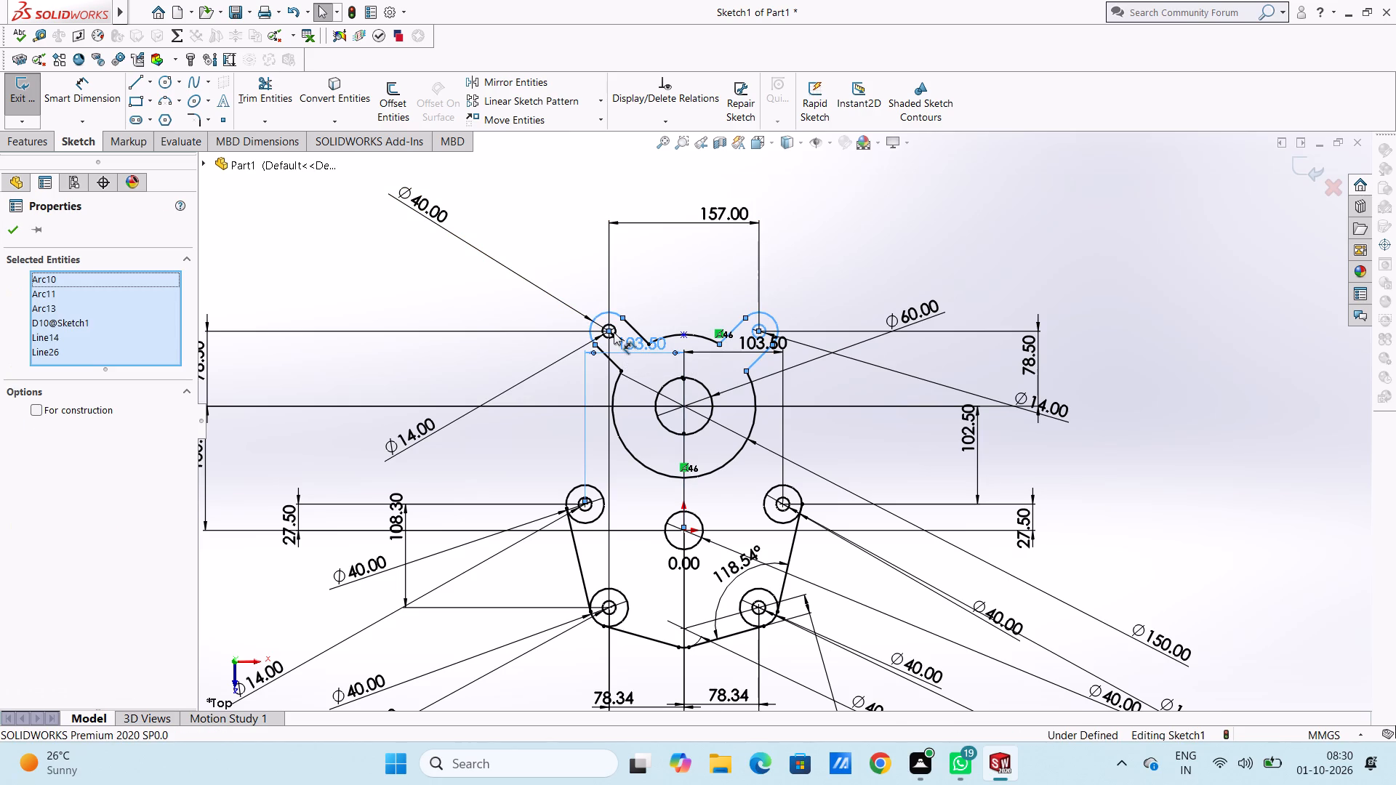
ctrl+click(635, 330)
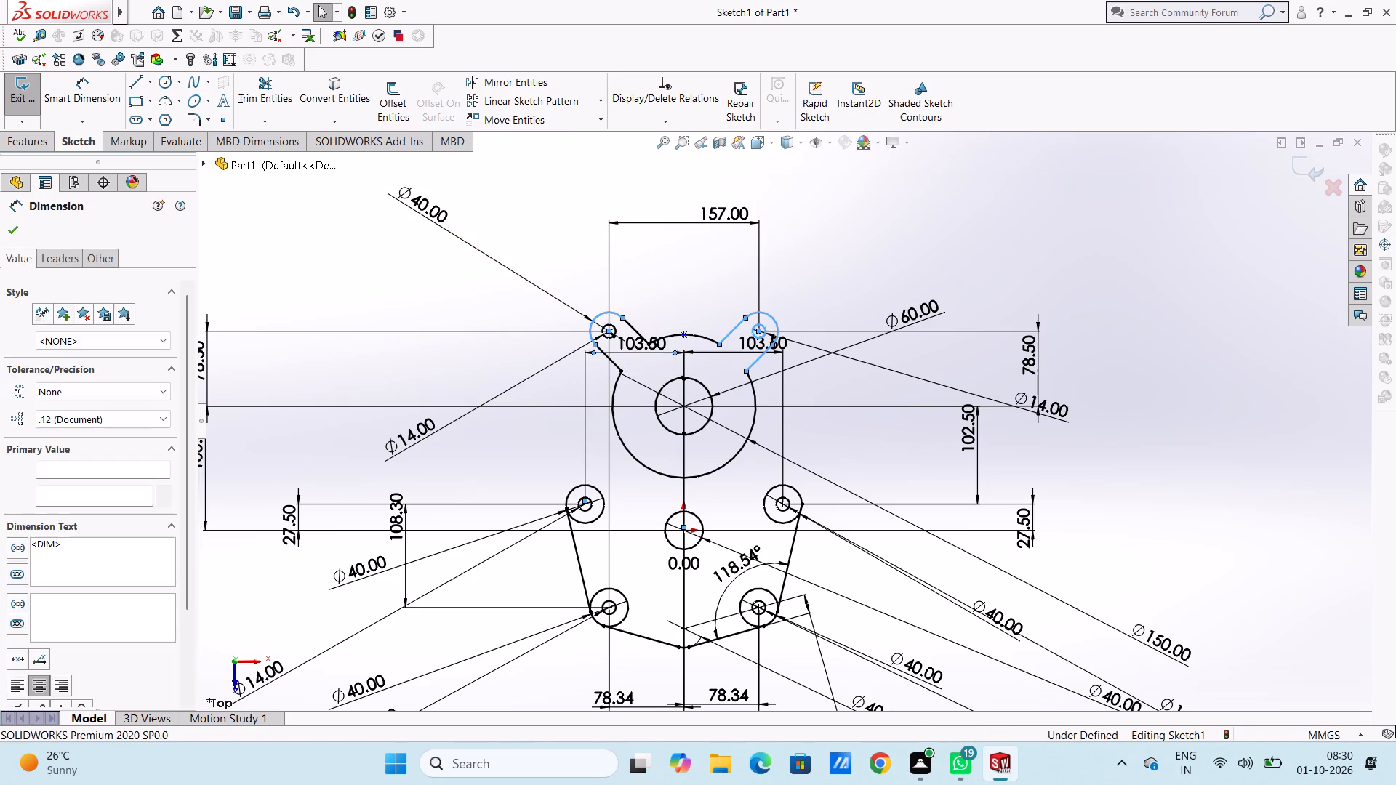
ctrl+click(613, 326)
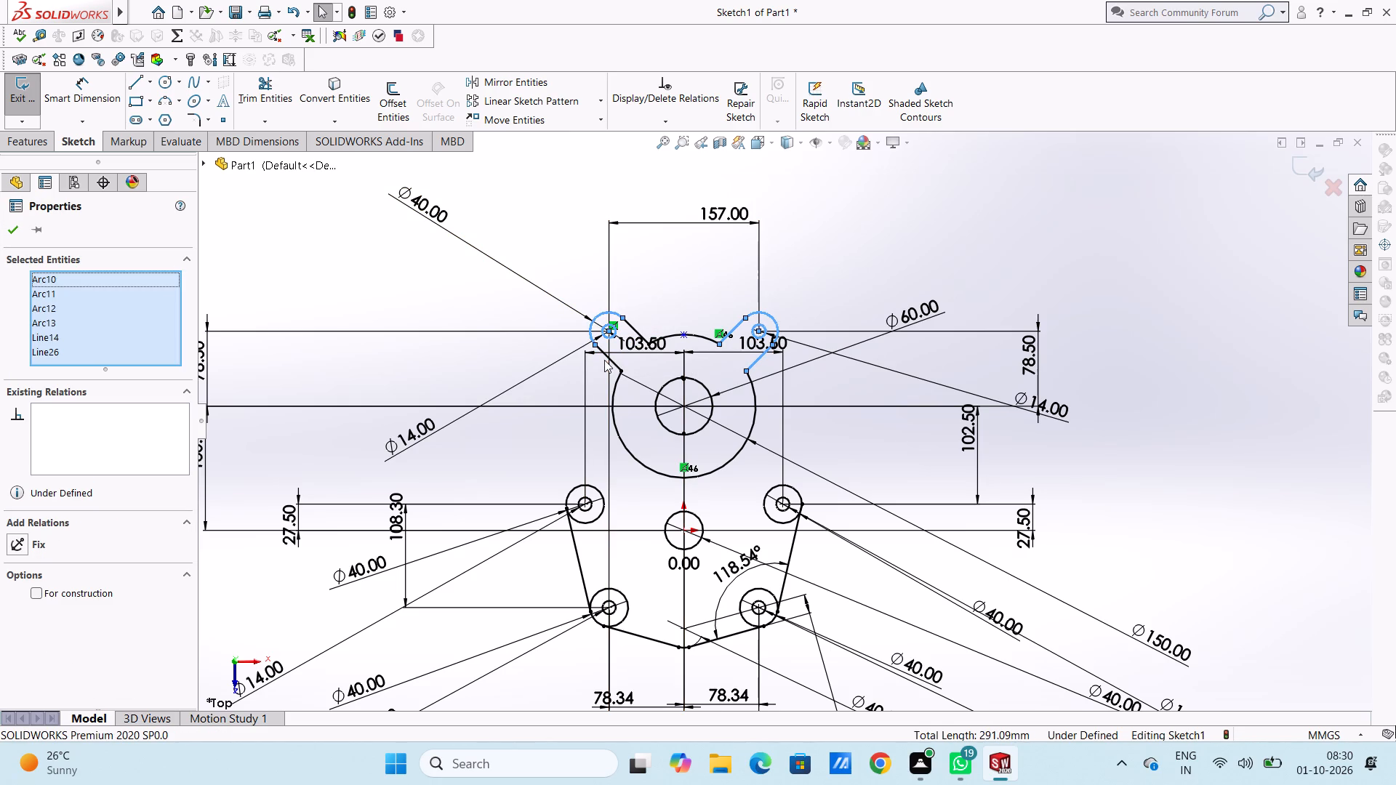
ctrl+click(606, 357)
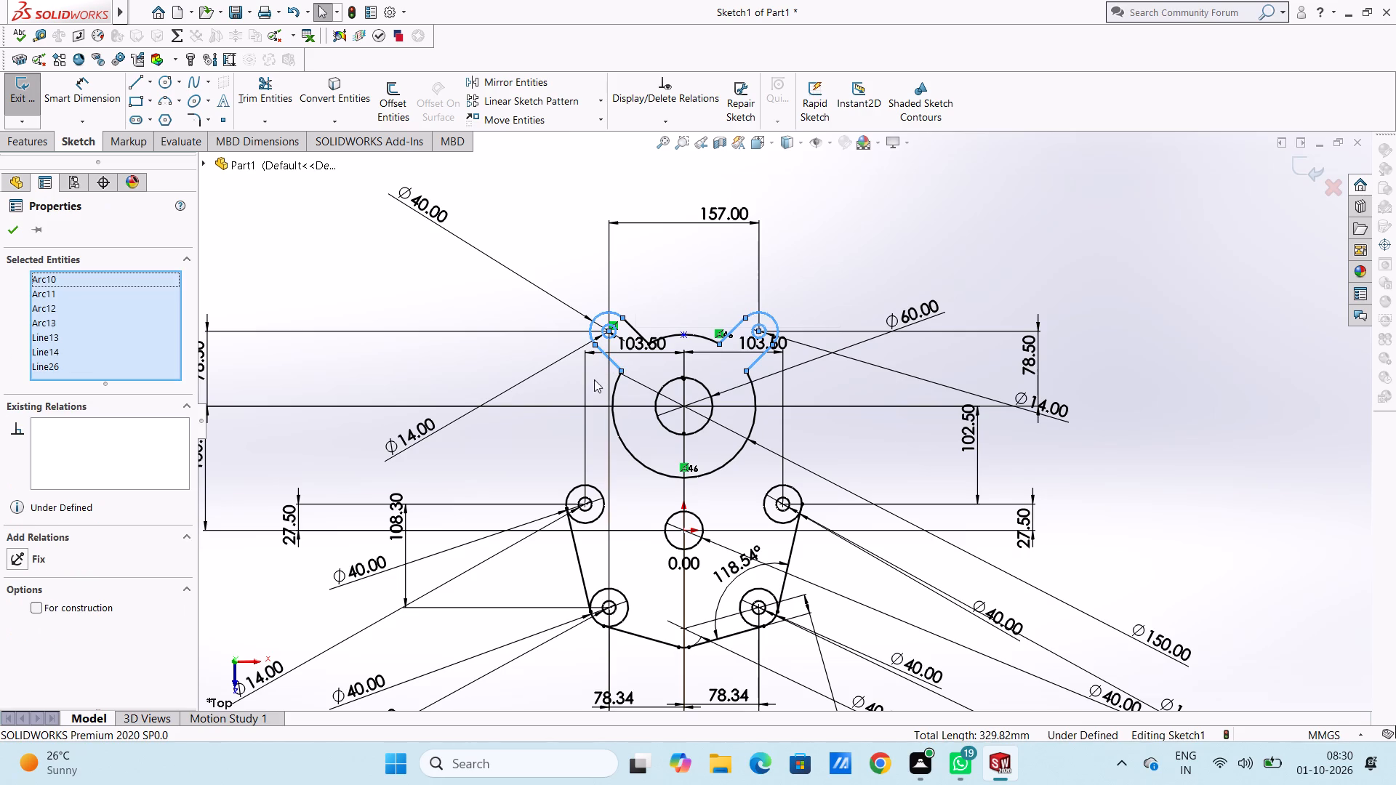
ctrl+click(632, 327)
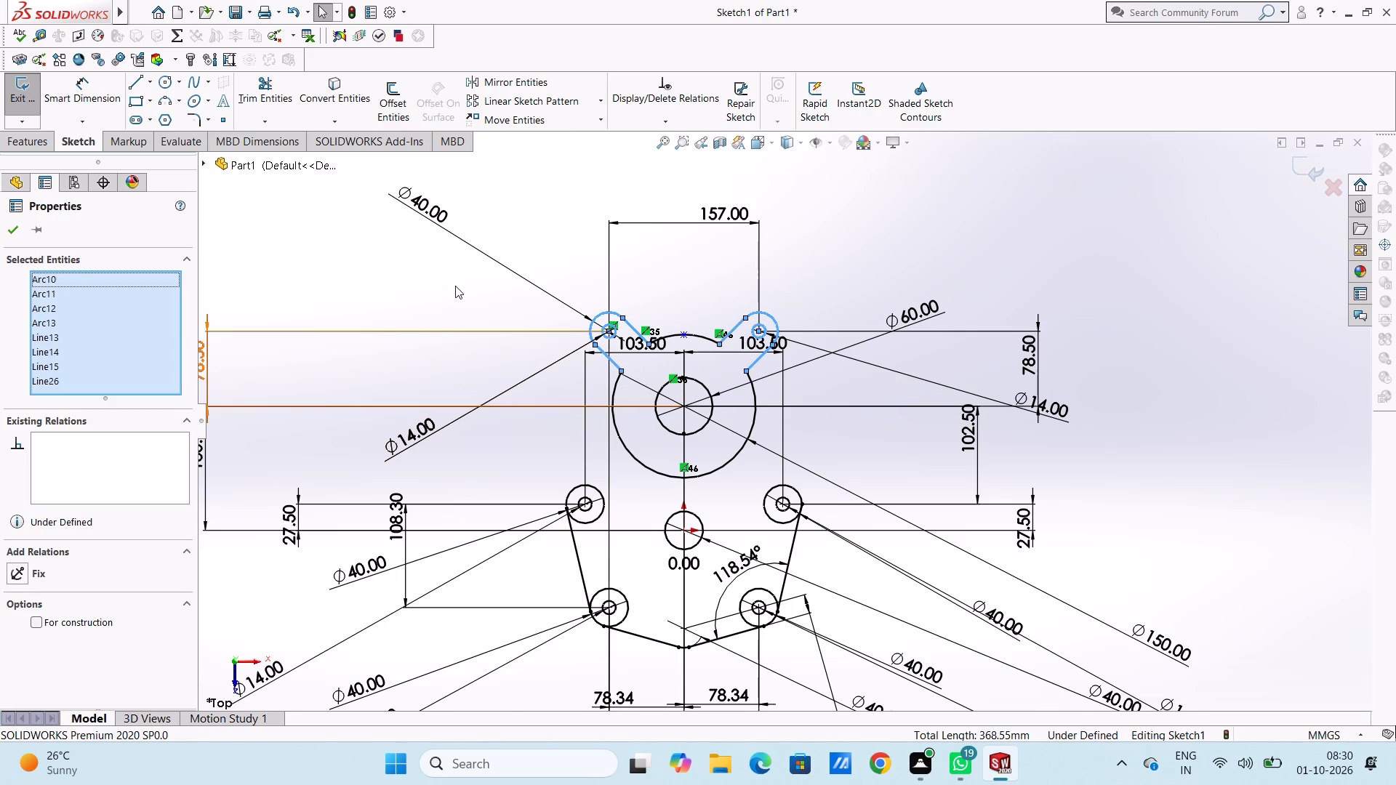
key(Delete)
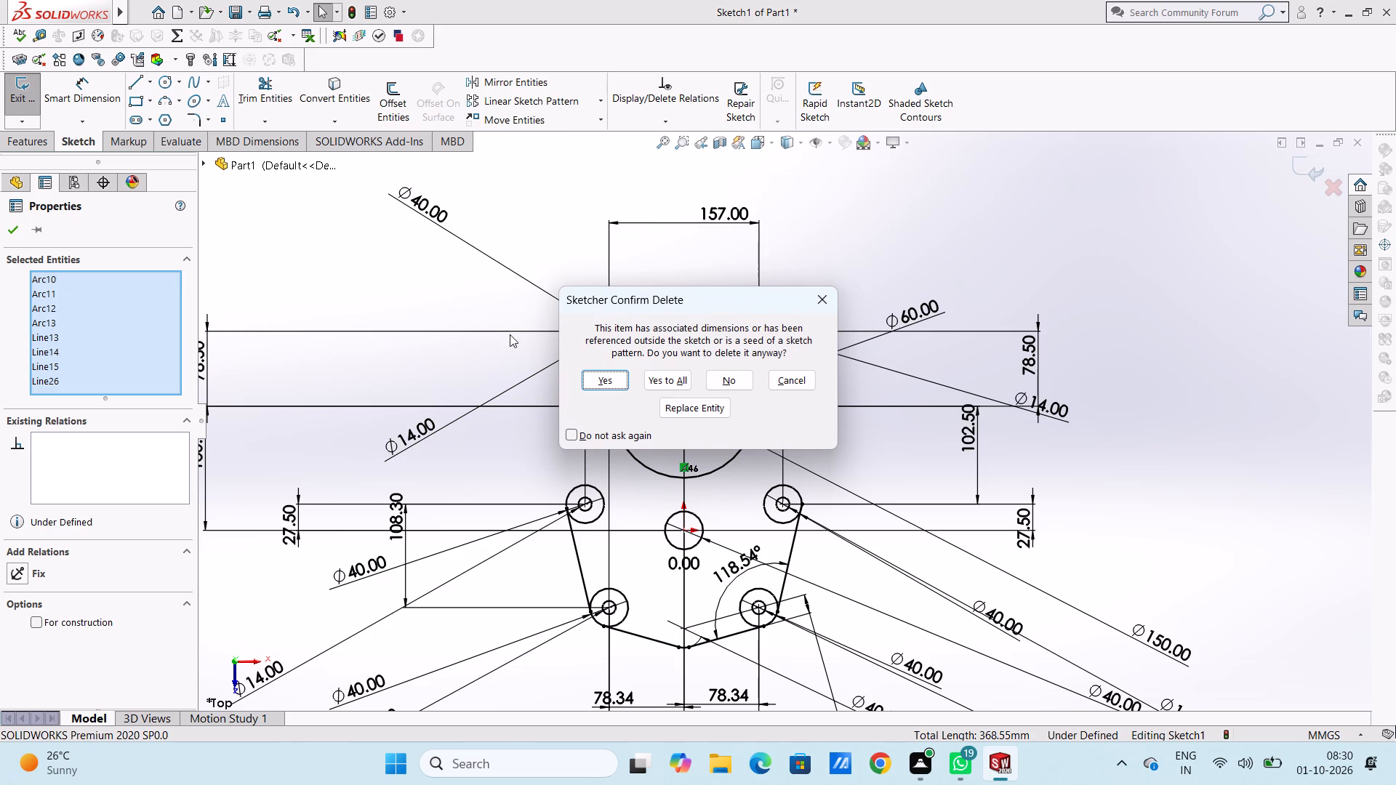
click(593, 378)
click(593, 379)
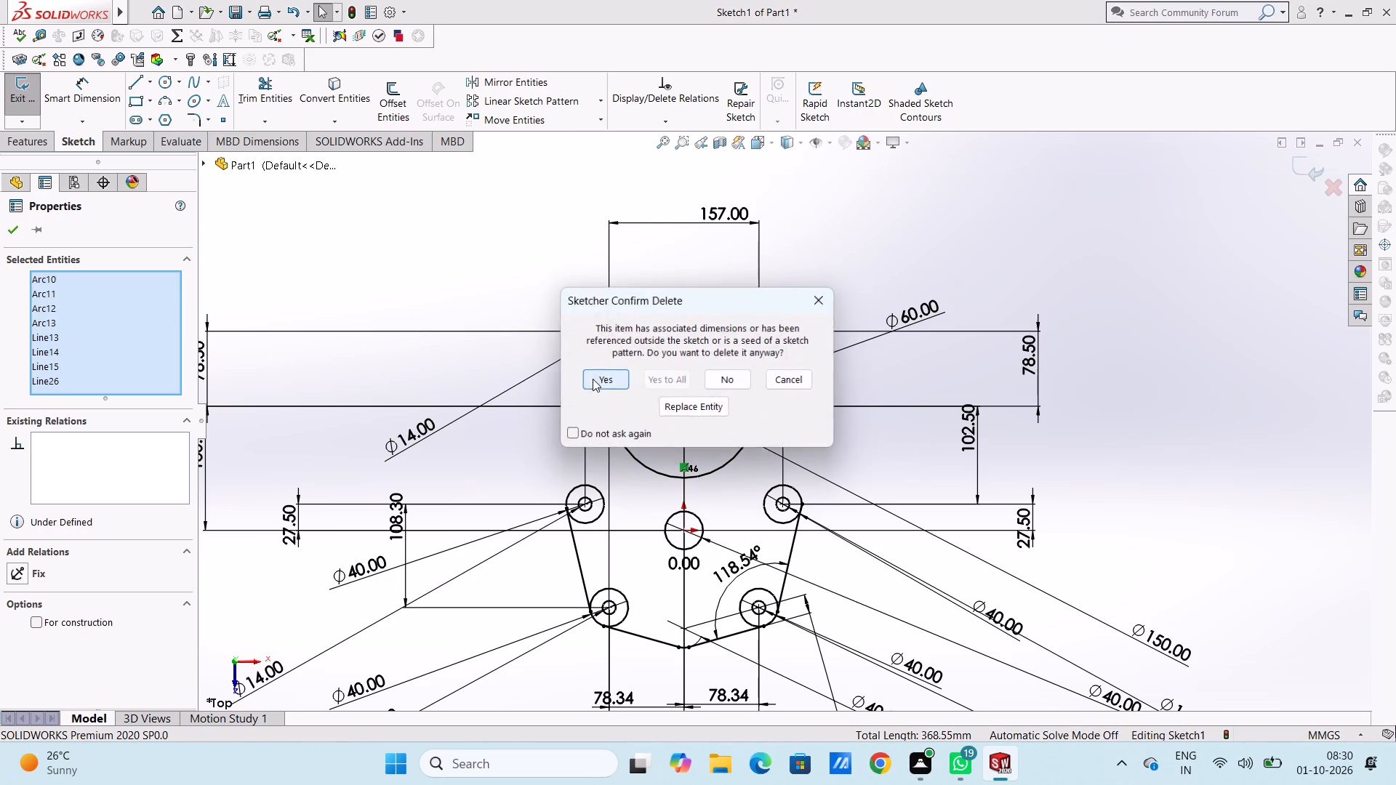
click(593, 379)
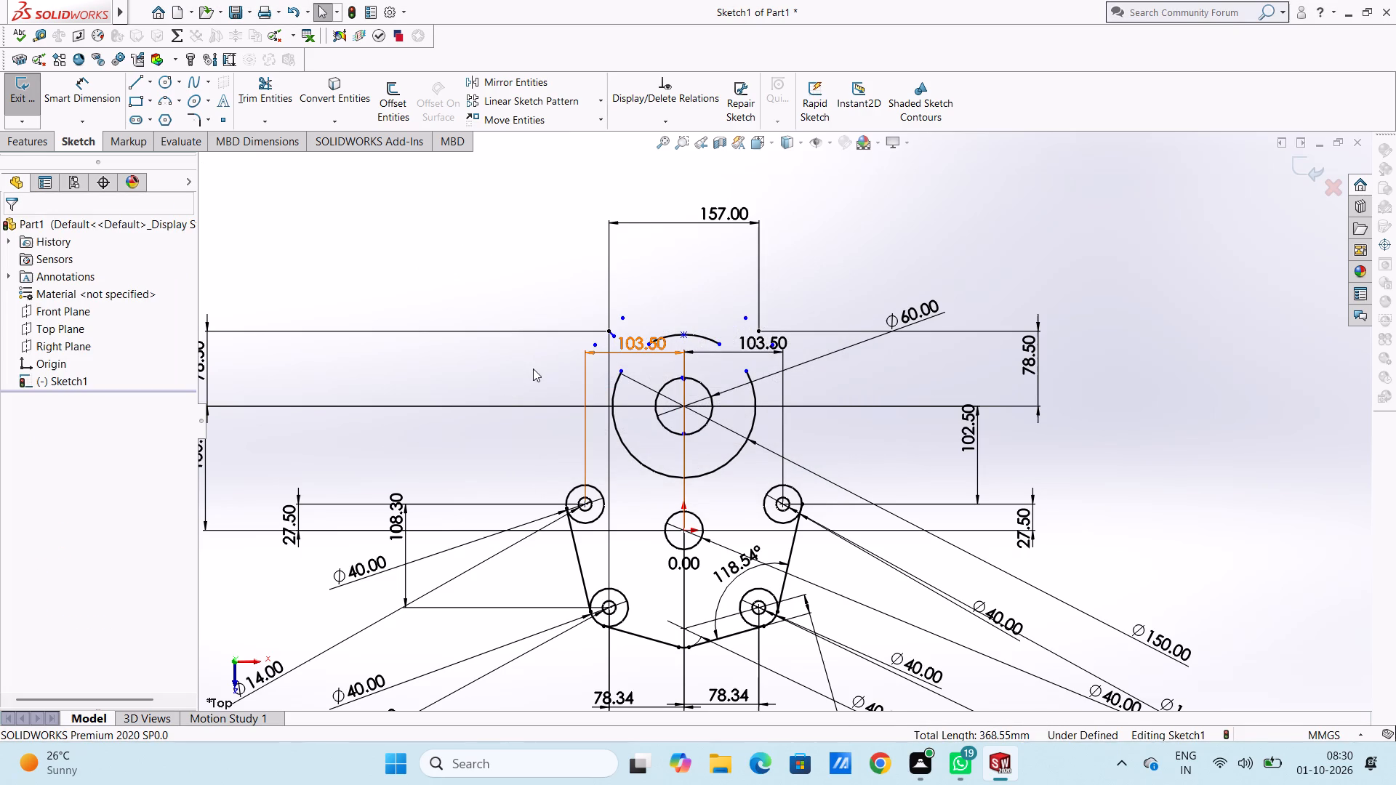
click(533, 369)
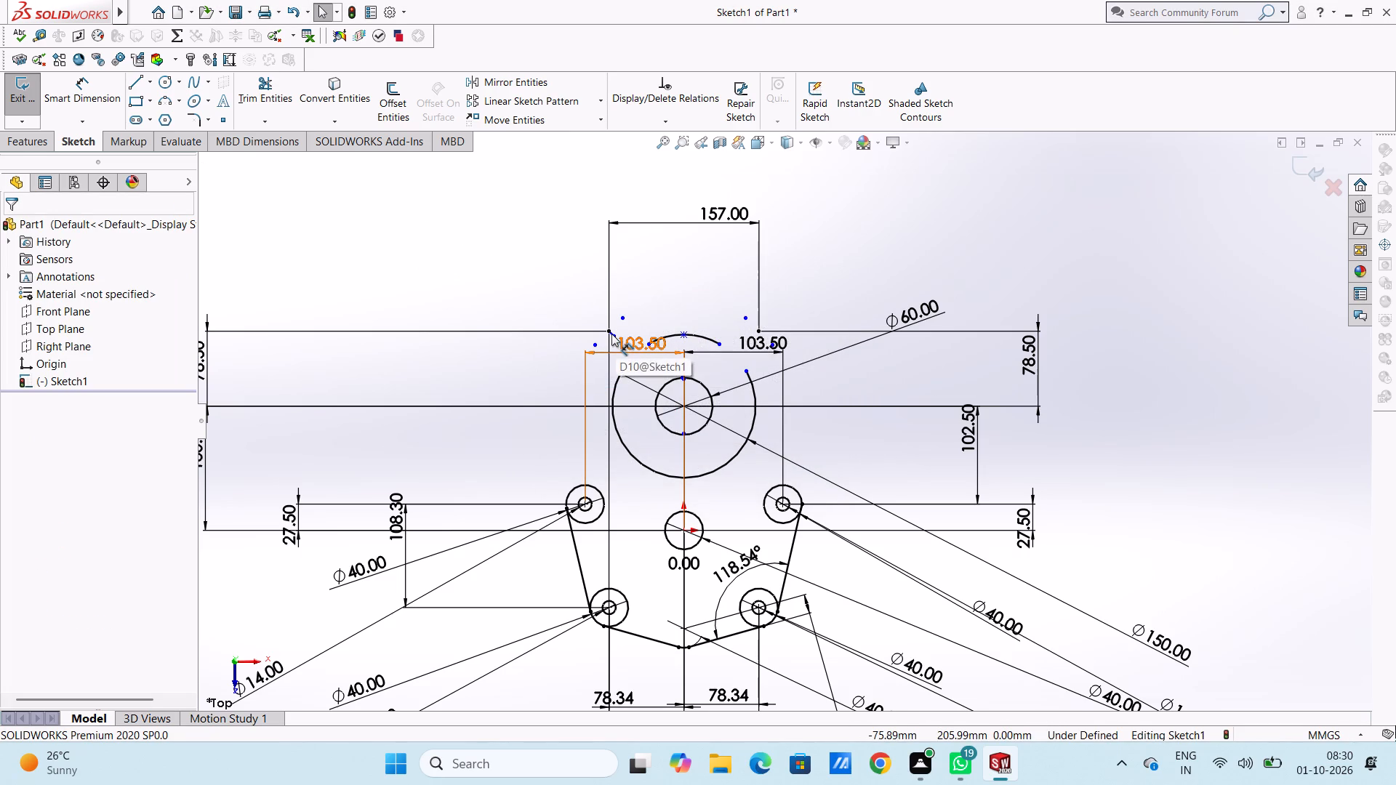
Delete the short leftover line at the former hole centre of the upper-left arm.
scroll(728, 384, down, 4)
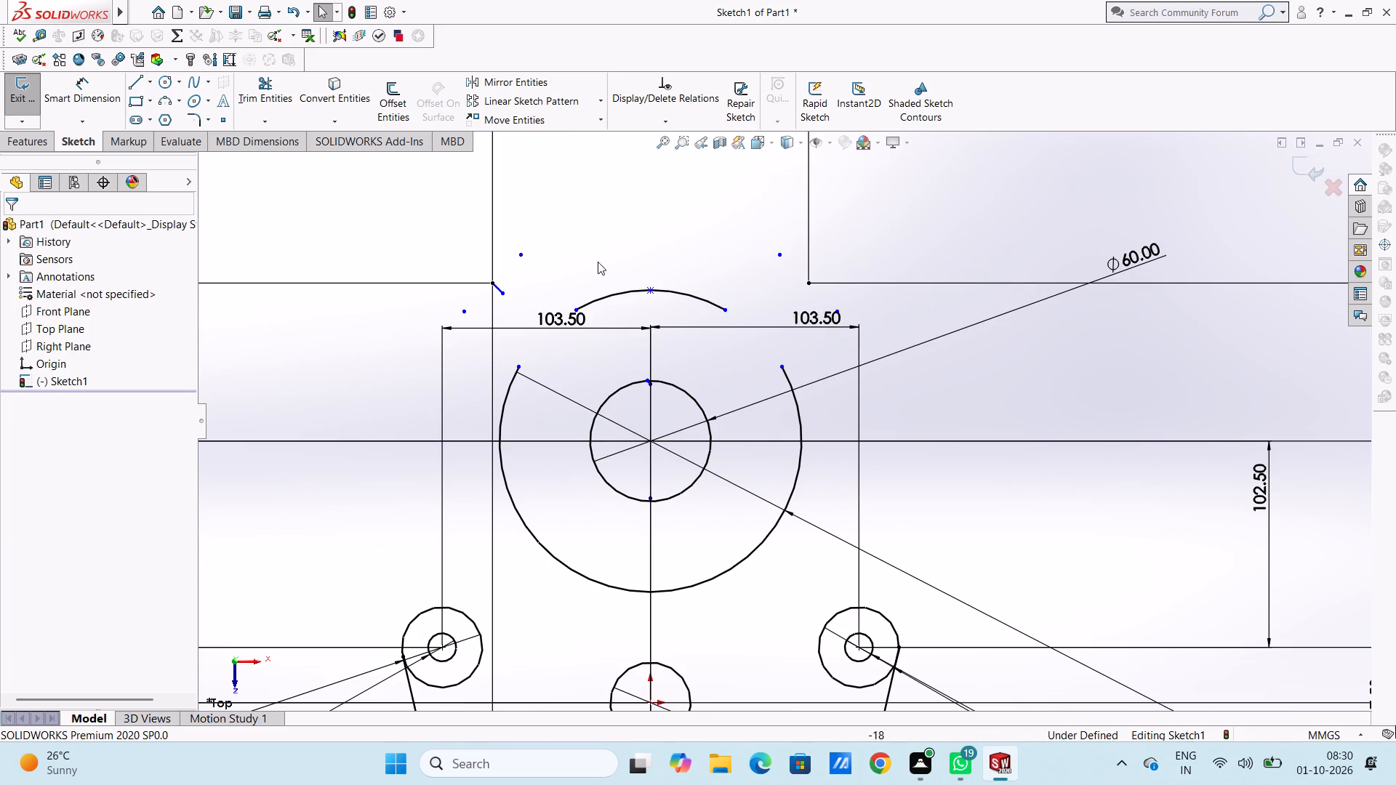
click(500, 290)
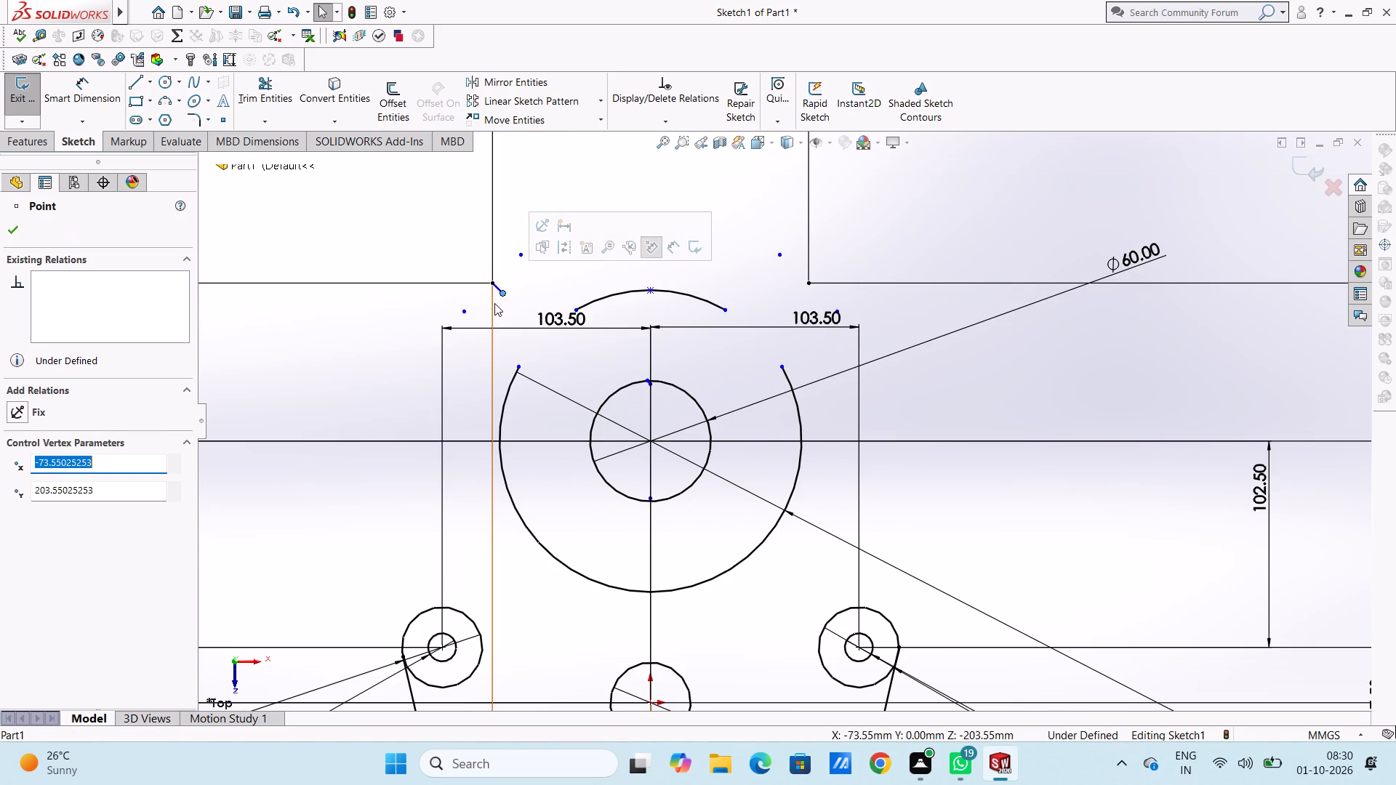
key(Escape)
key(Escape)
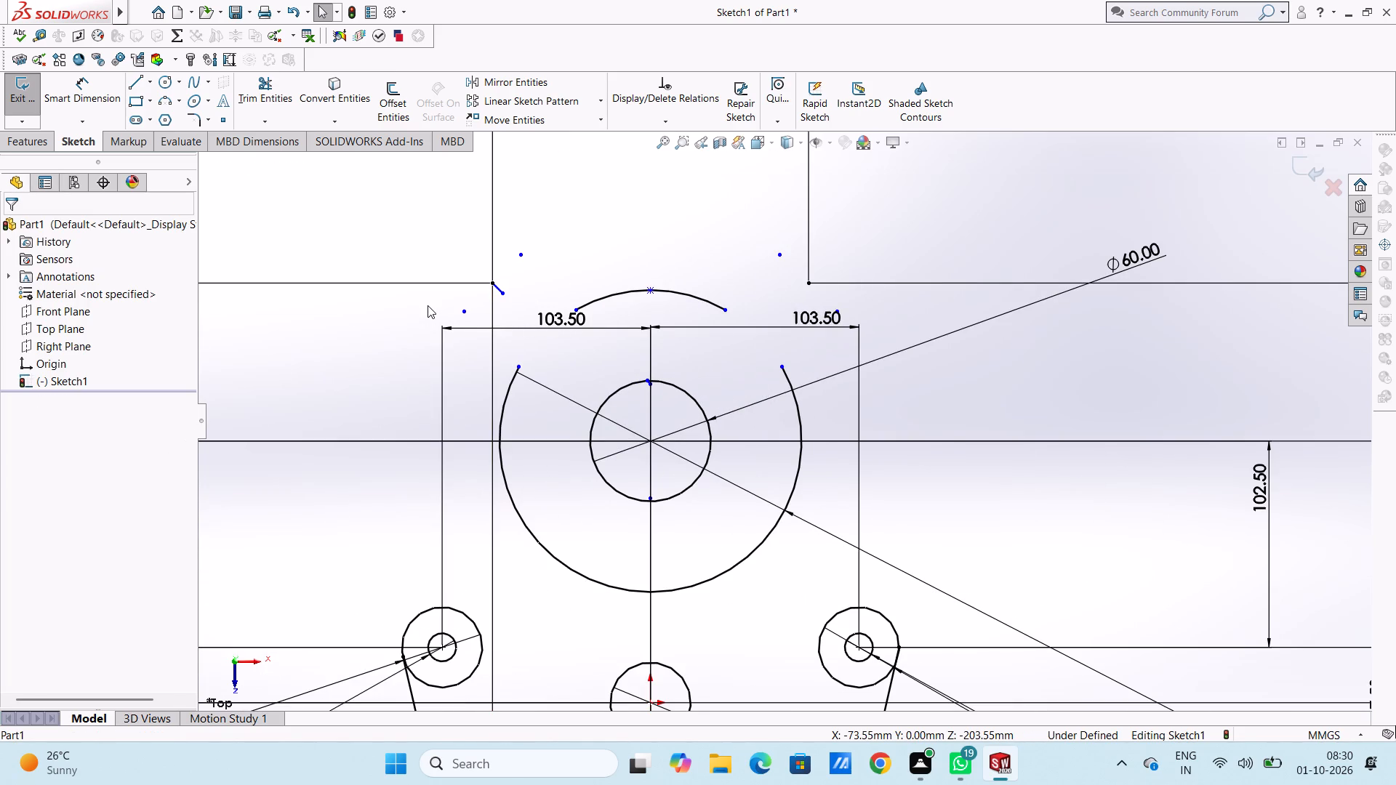
drag(428, 305, 571, 240)
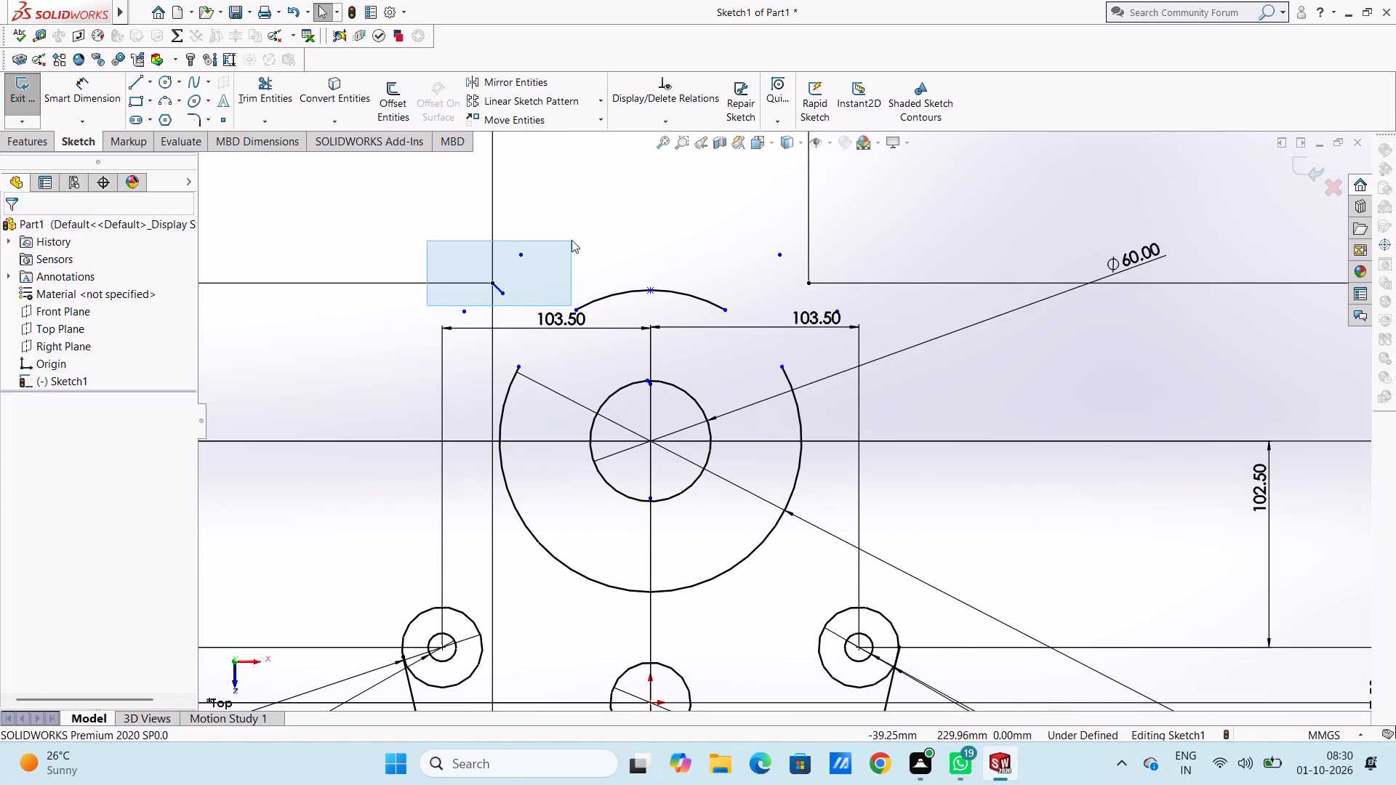
drag(571, 240, 571, 238)
key(Delete)
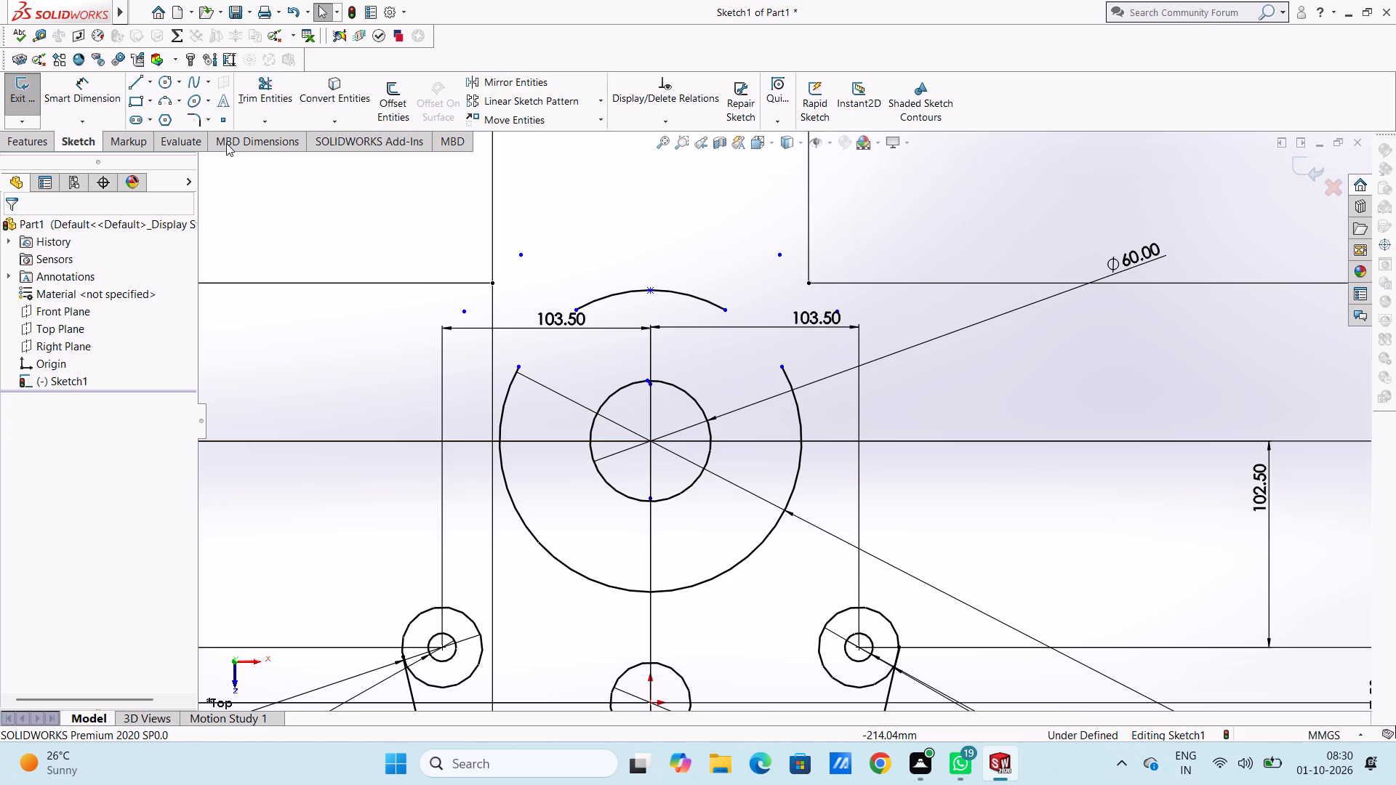
Draw a full circle of 75 mm radius concentric with the 60 mm circle, over the broken outer arcs.
click(166, 78)
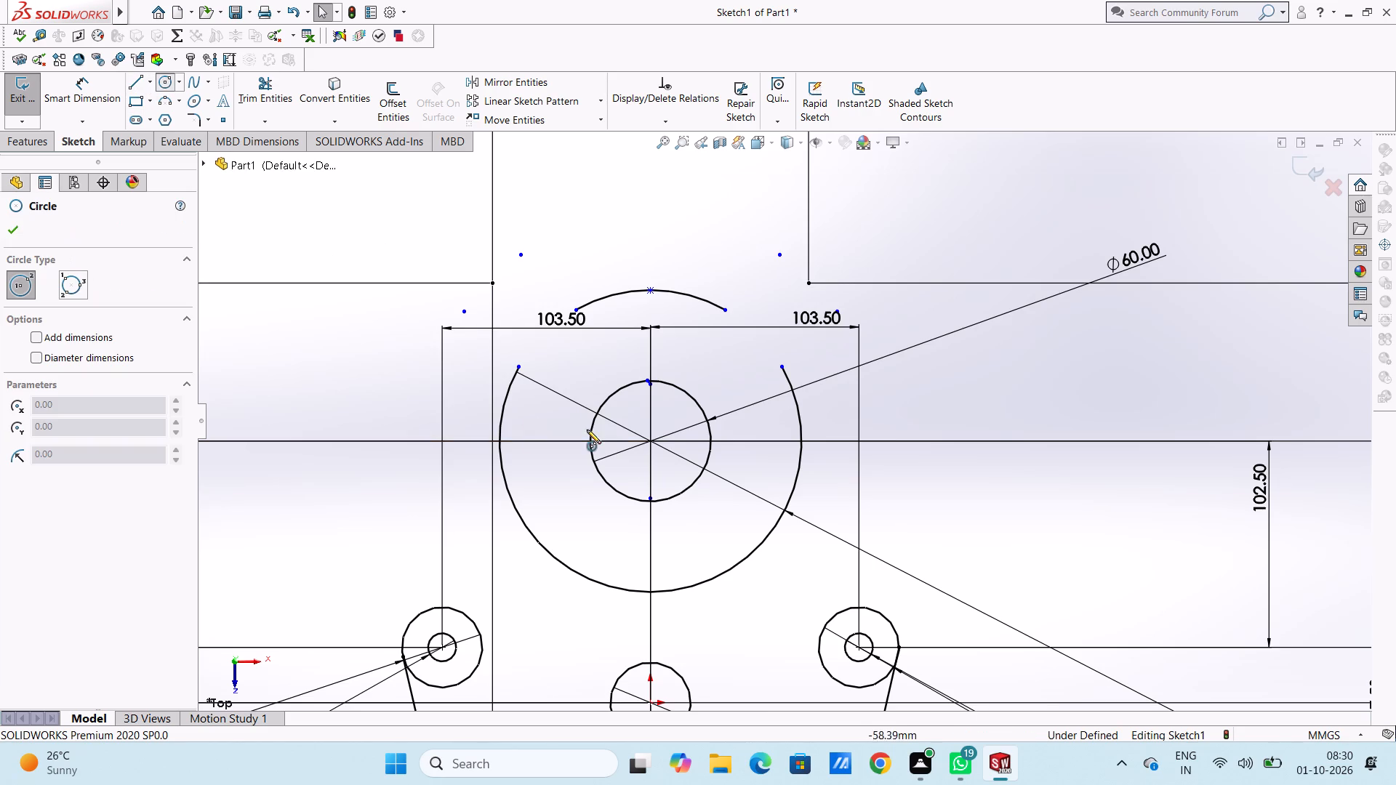
click(649, 442)
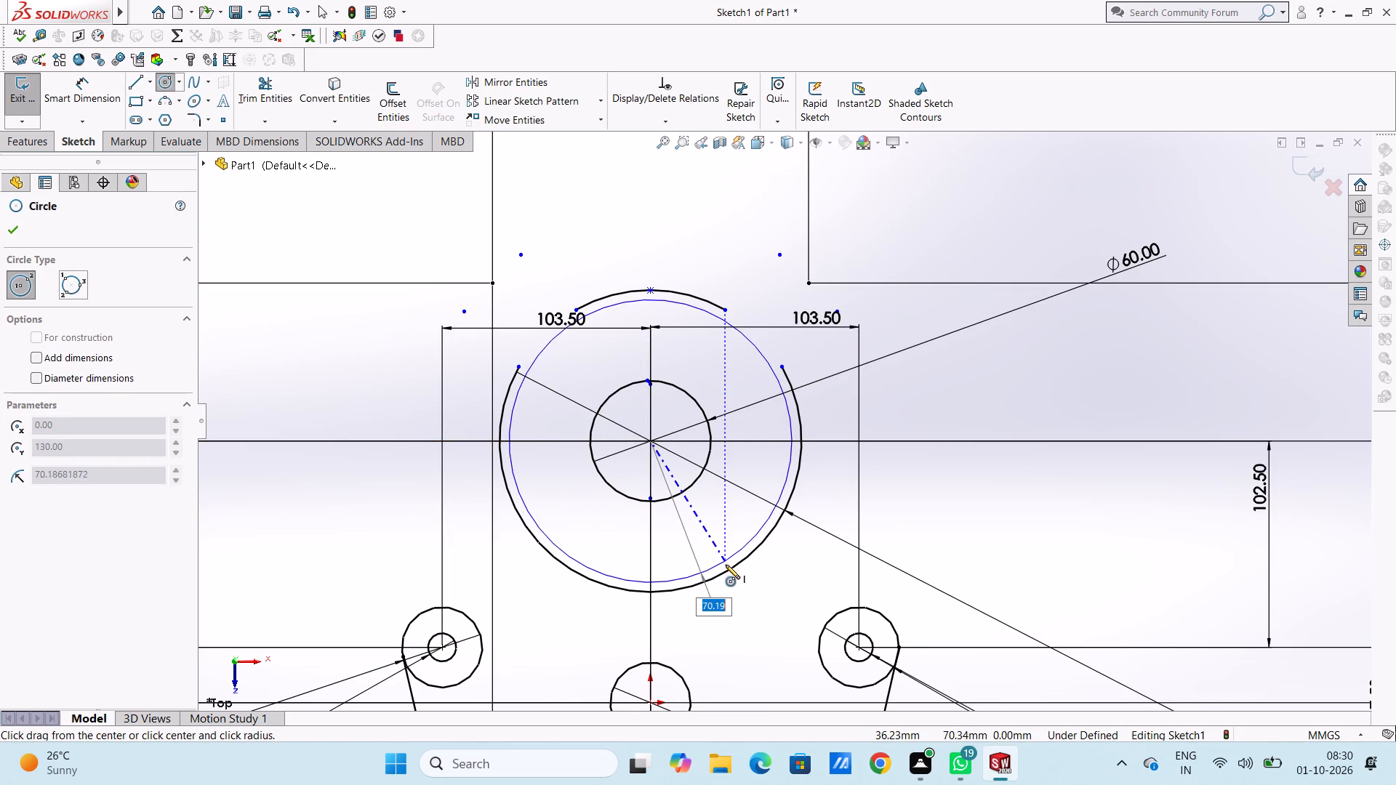
click(727, 570)
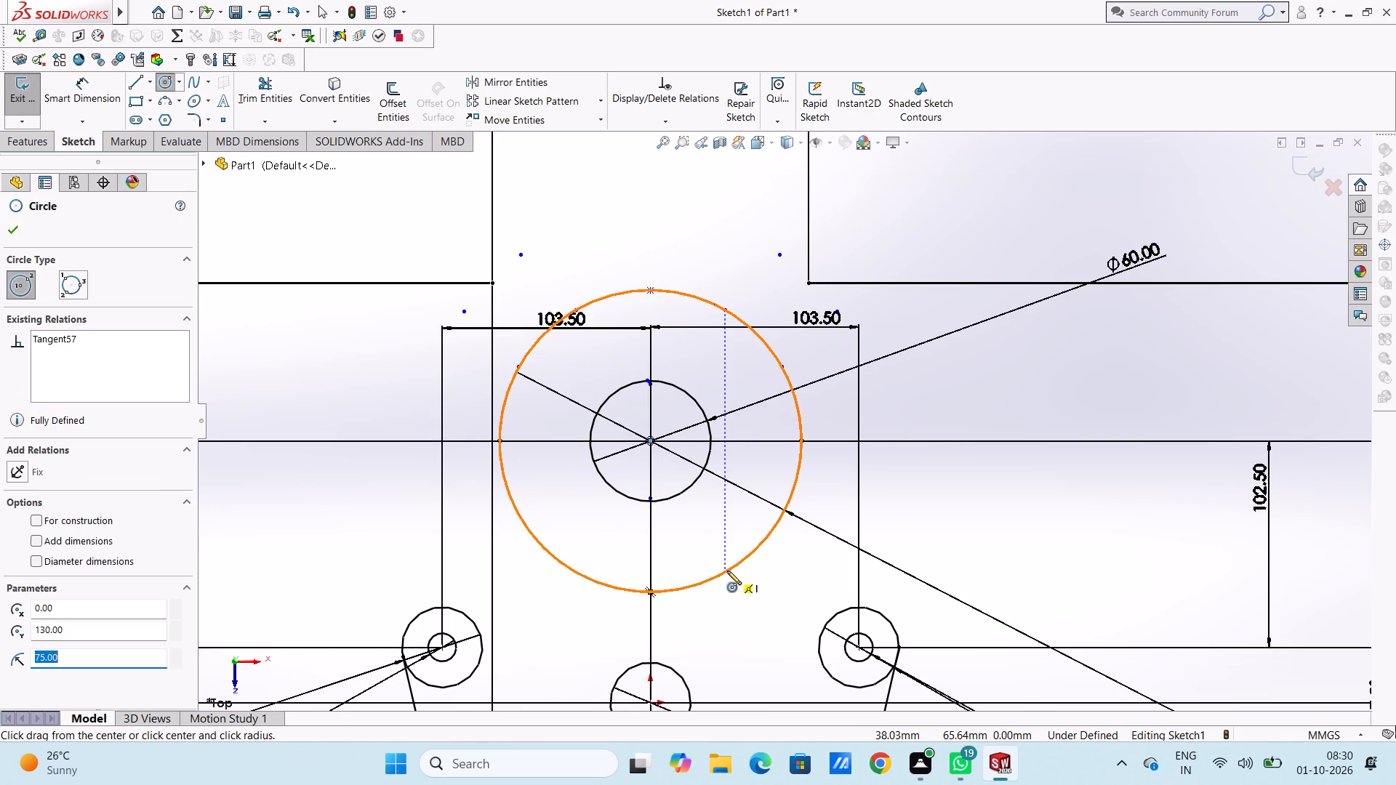
key(Escape)
key(Escape)
key(Escape)
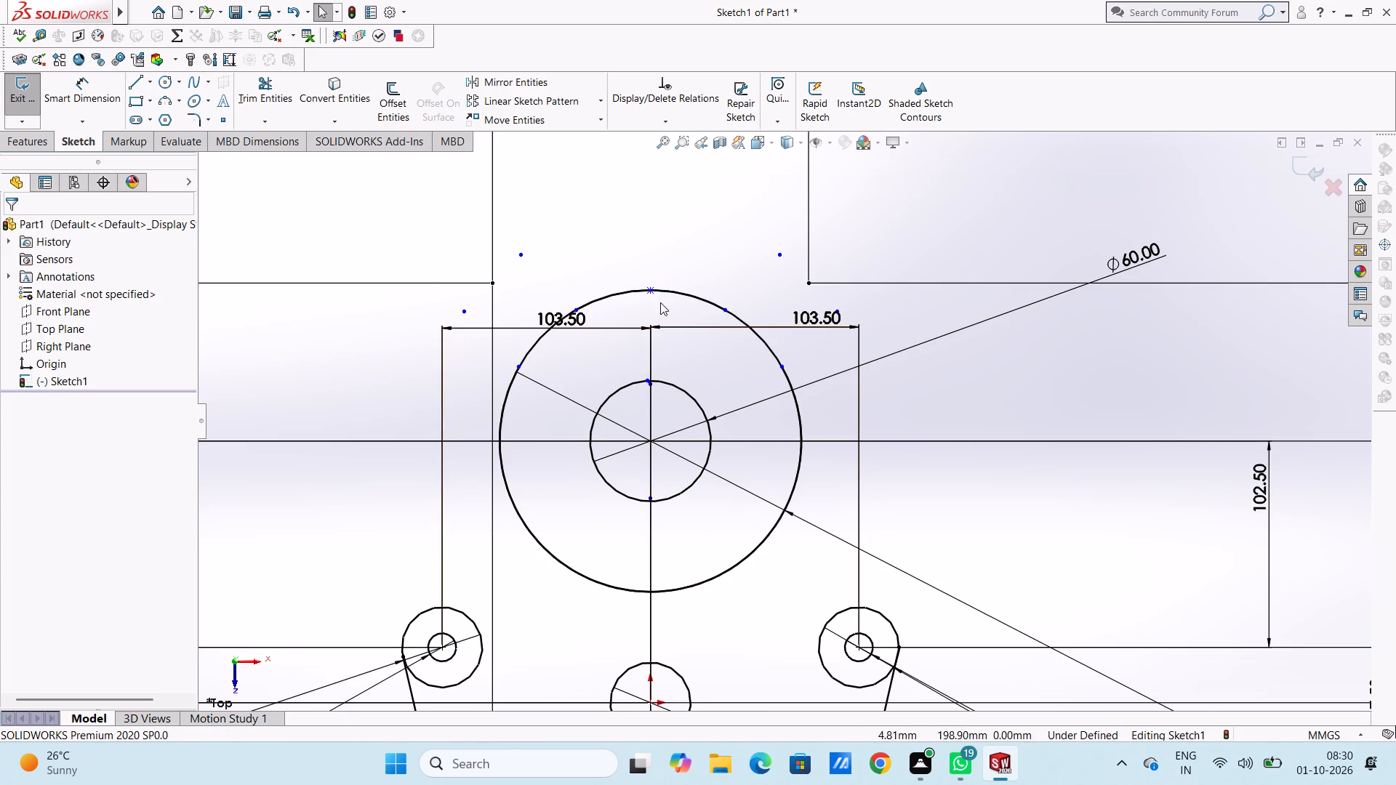
Delete the old trimmed upper and lower arcs beneath the new full circle, including the associated diameter dimension.
click(673, 295)
key(Delete)
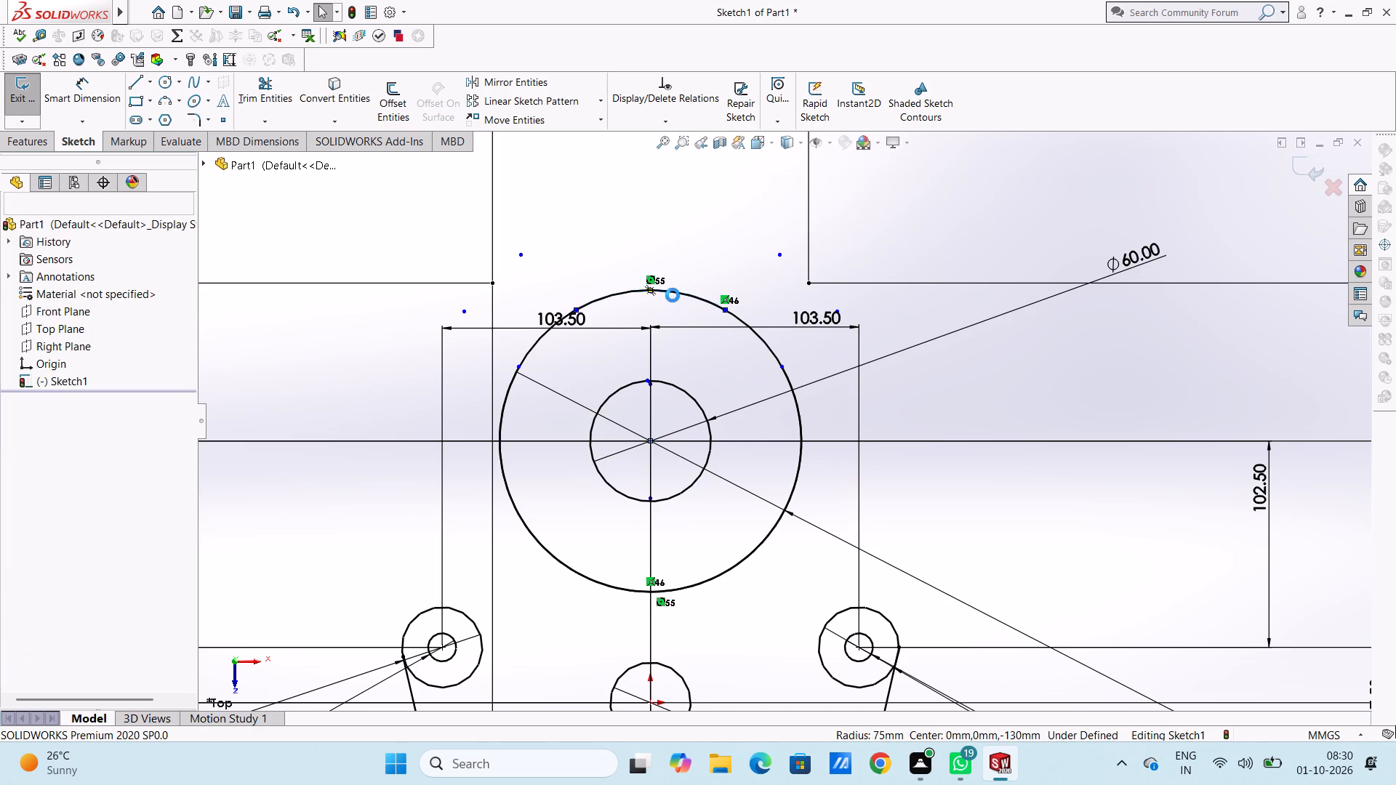
click(500, 420)
key(Delete)
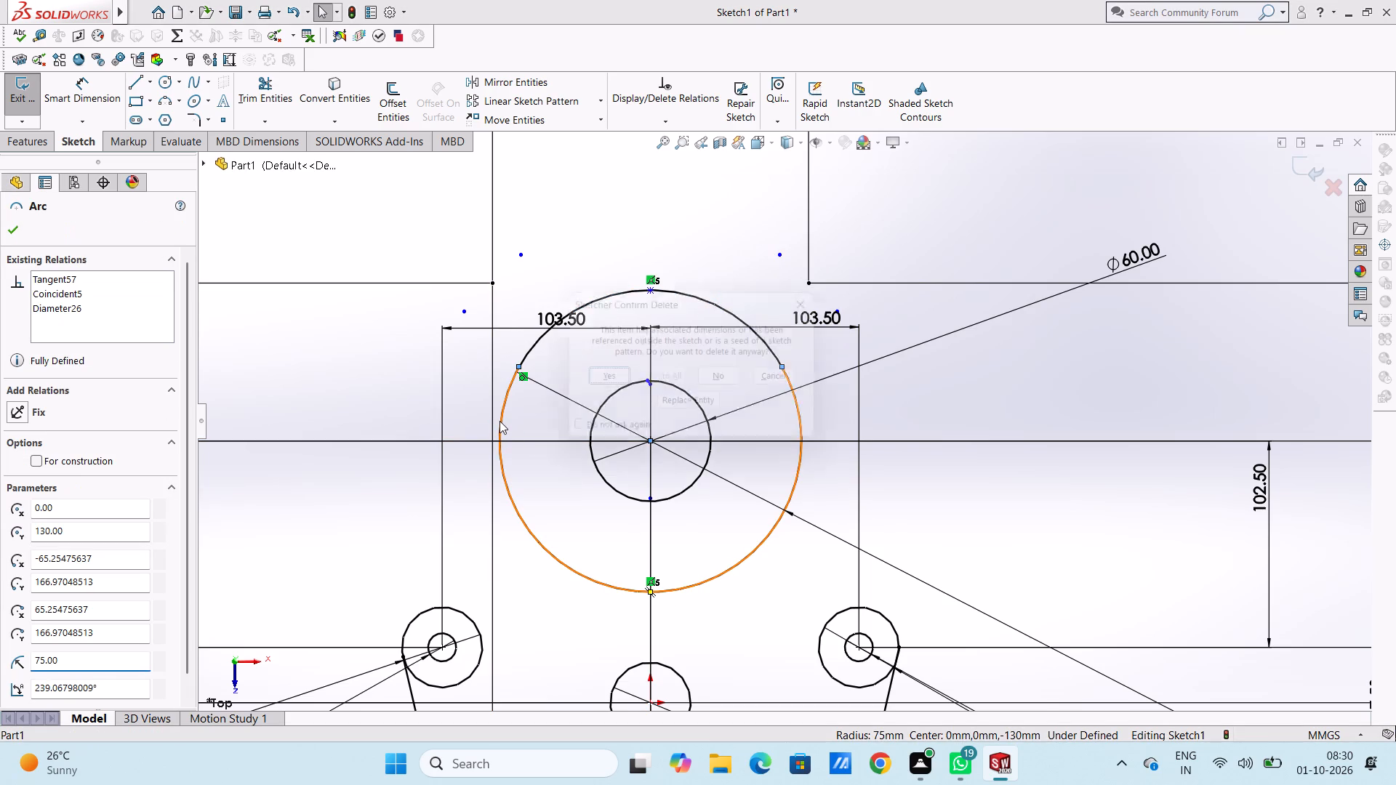
click(603, 377)
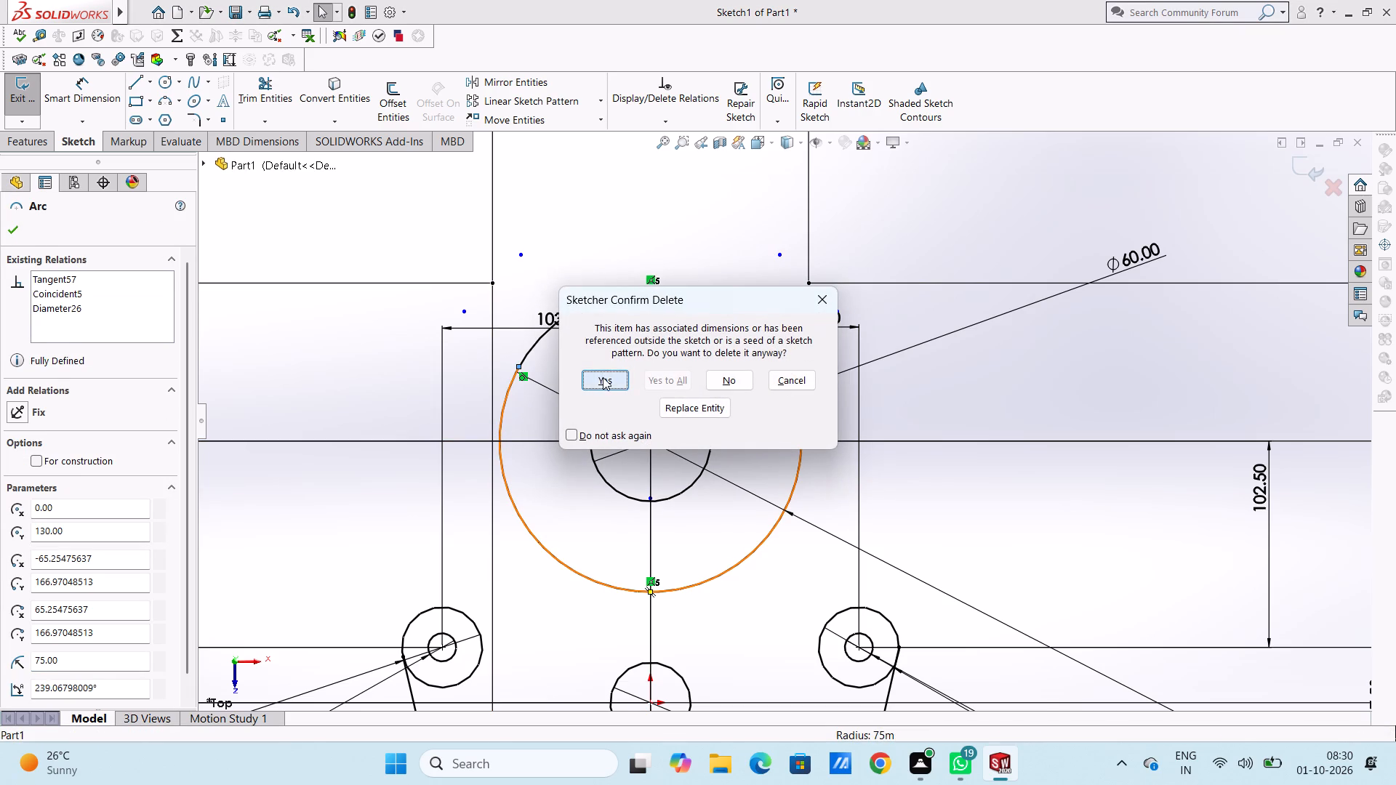
Dimension the new outer circle's diameter as 150 mm.
scroll(593, 378, up, 7)
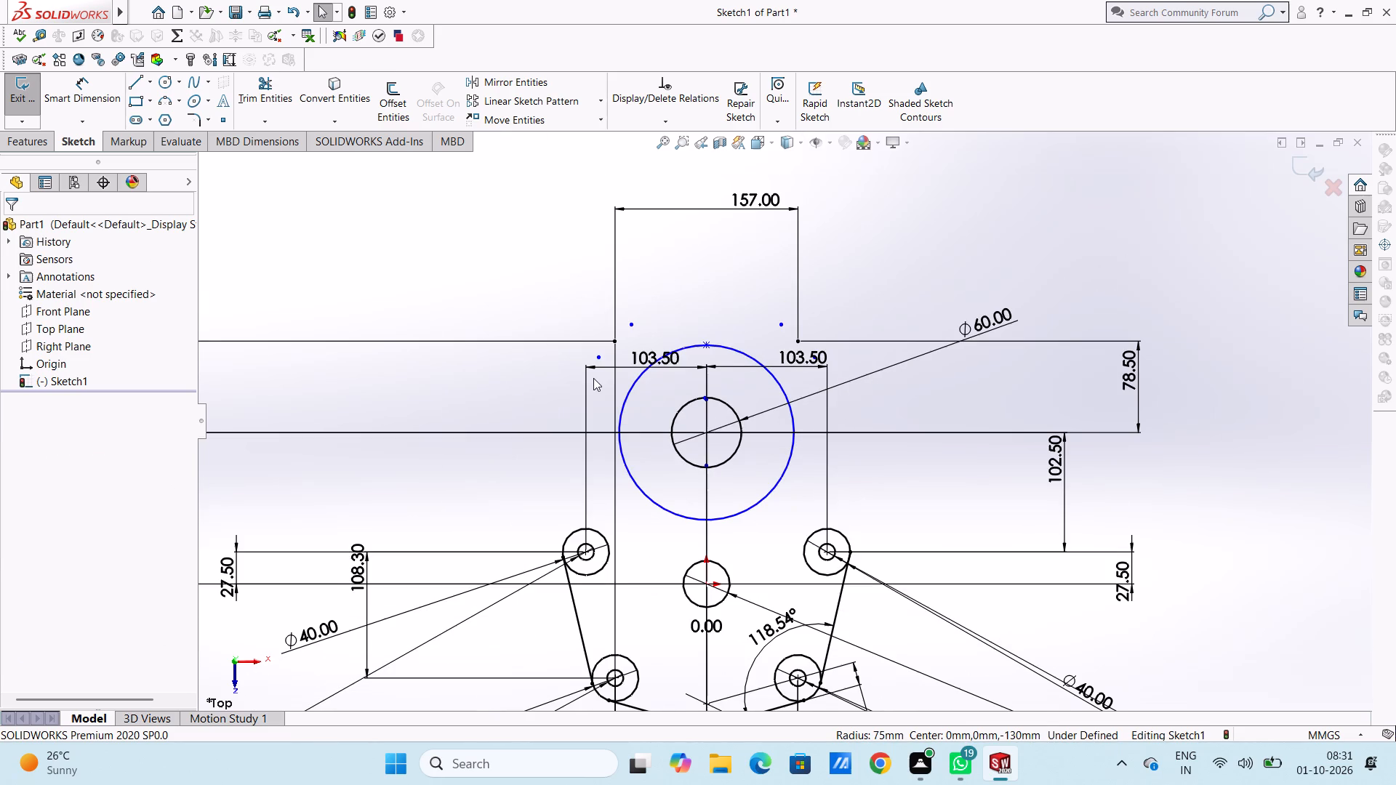
click(65, 87)
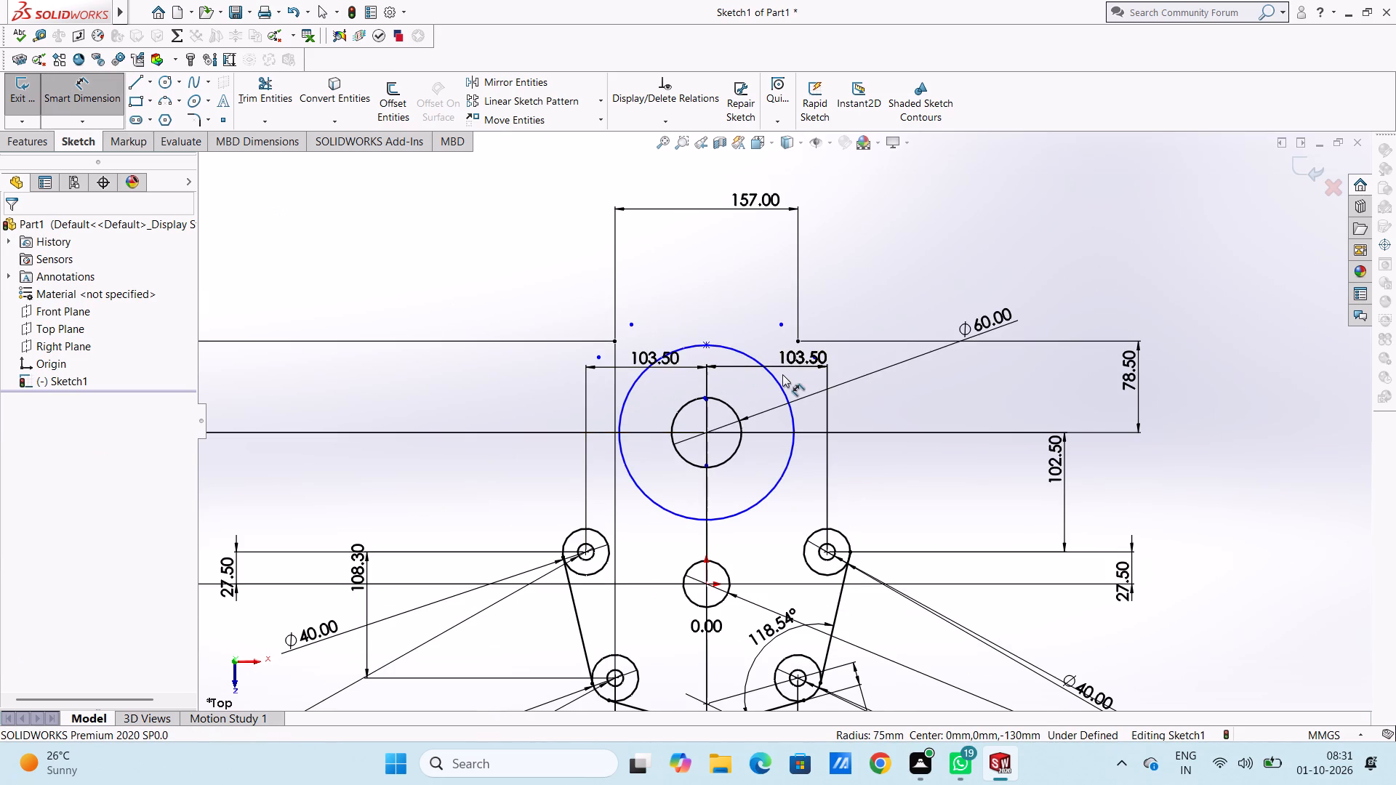
click(778, 383)
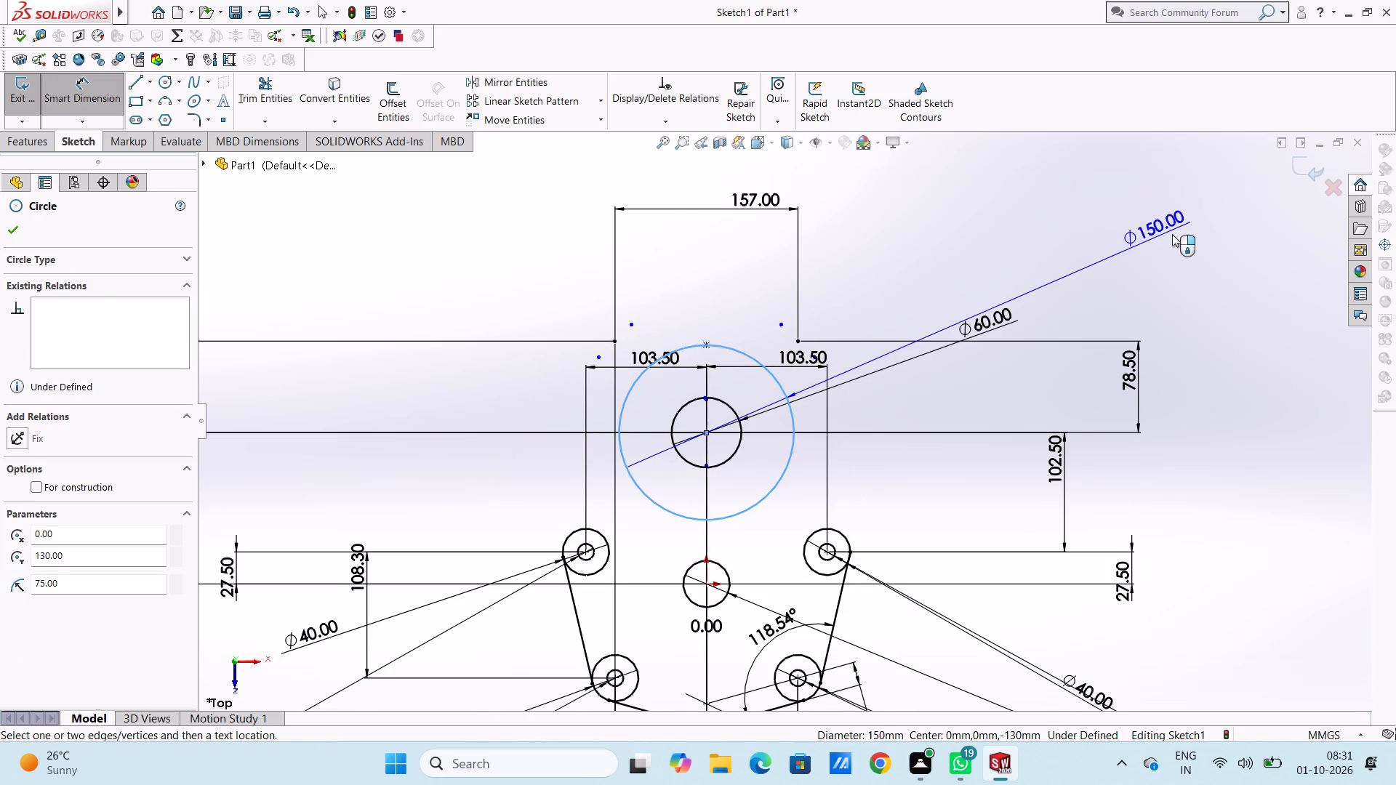
click(1175, 233)
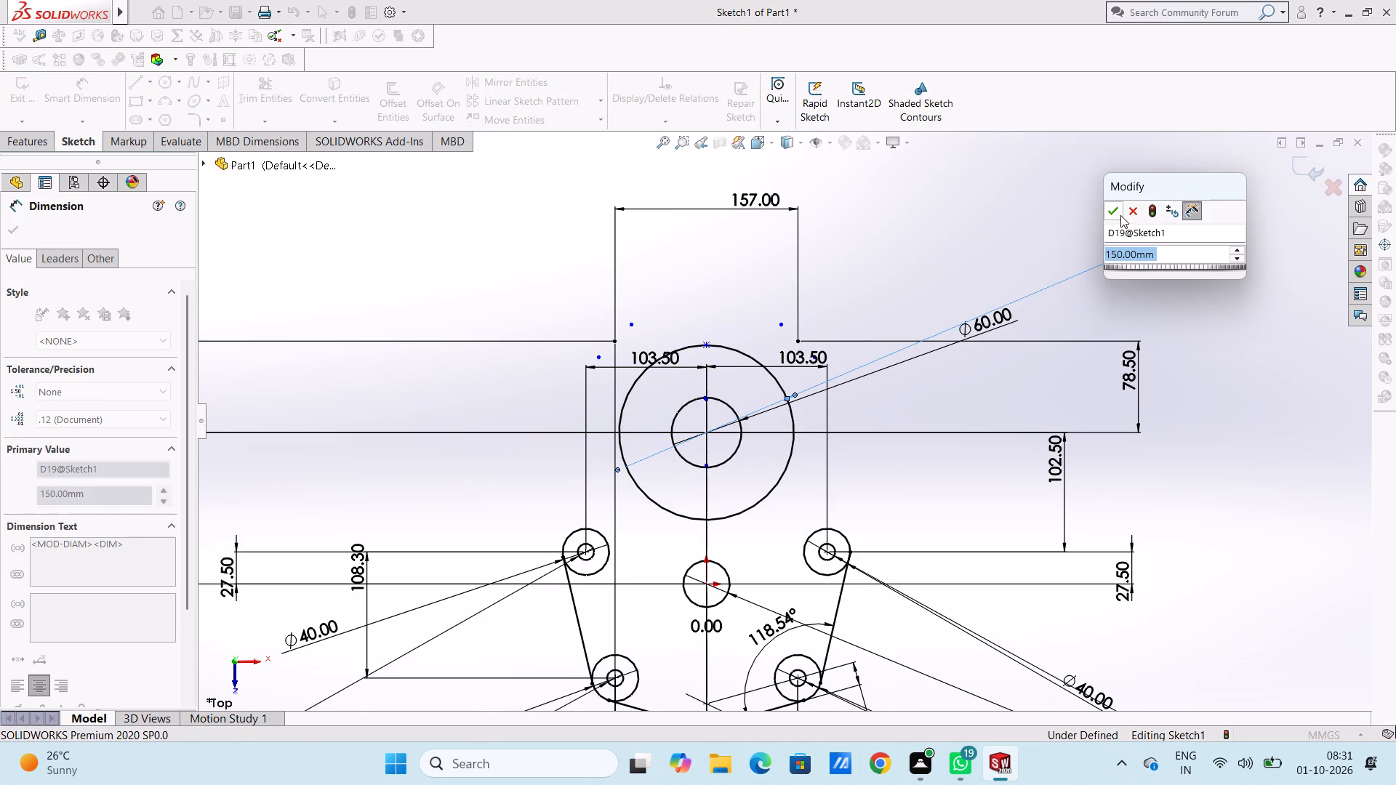
click(1120, 215)
click(1071, 219)
key(Escape)
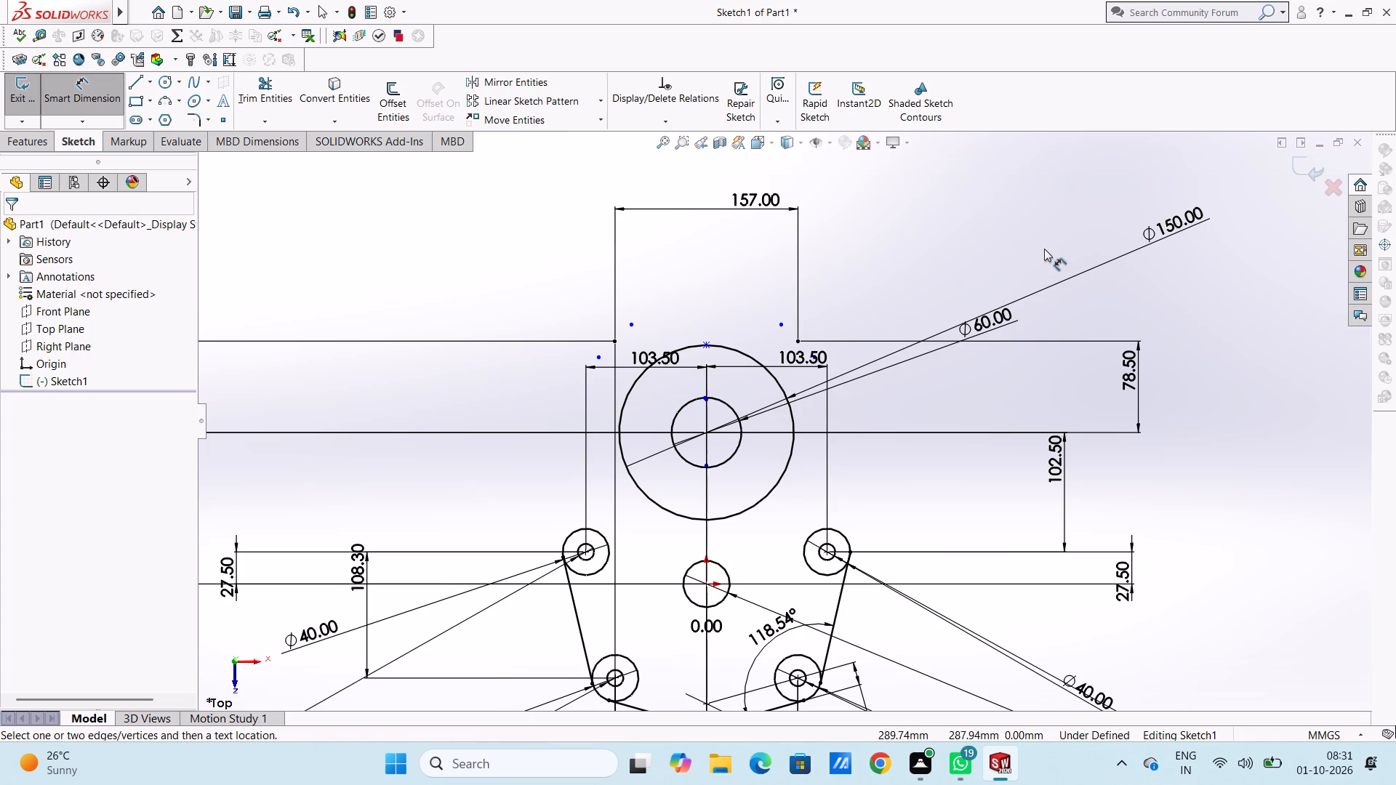
key(Escape)
Delete the tiny leftover diagonal line at the top of the 60 mm circle.
scroll(801, 330, down, 5)
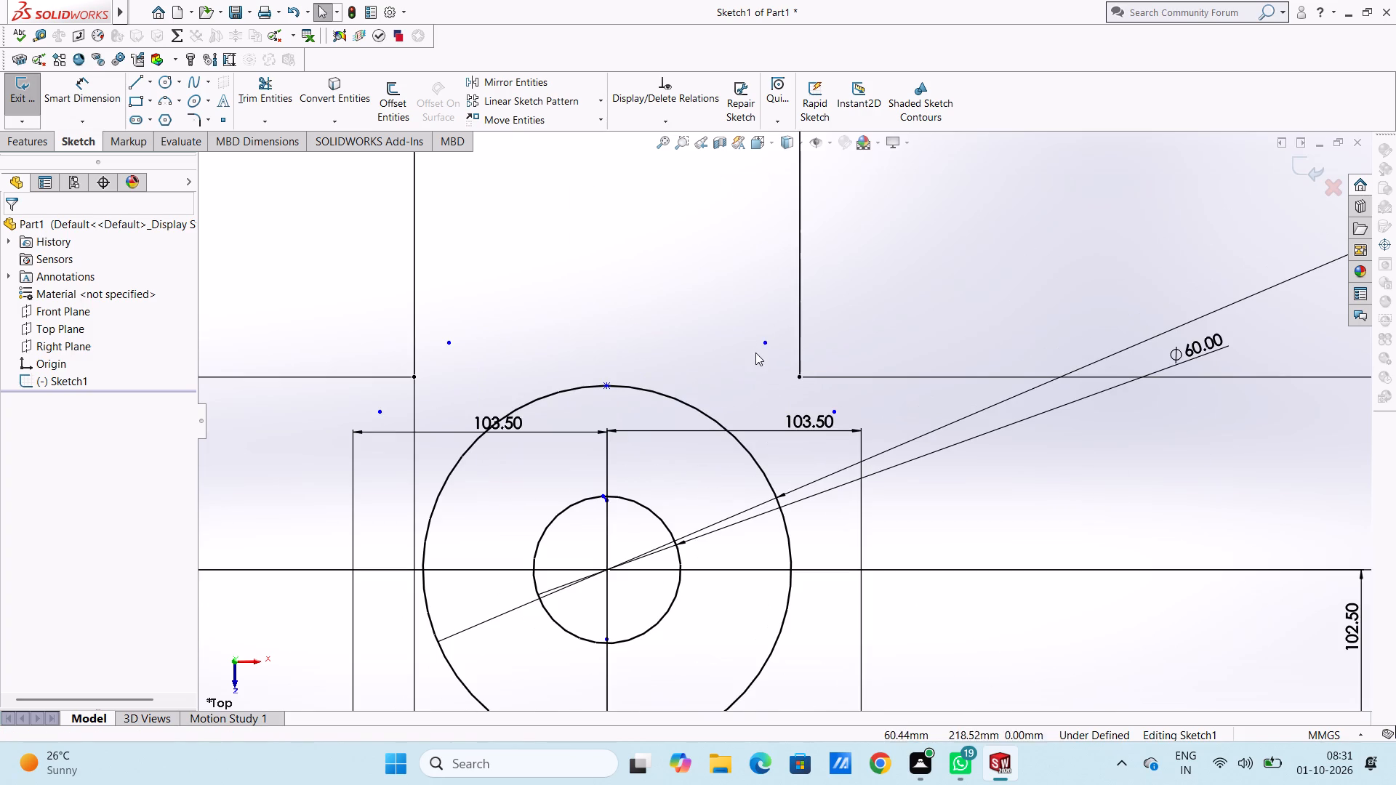
scroll(633, 500, down, 10)
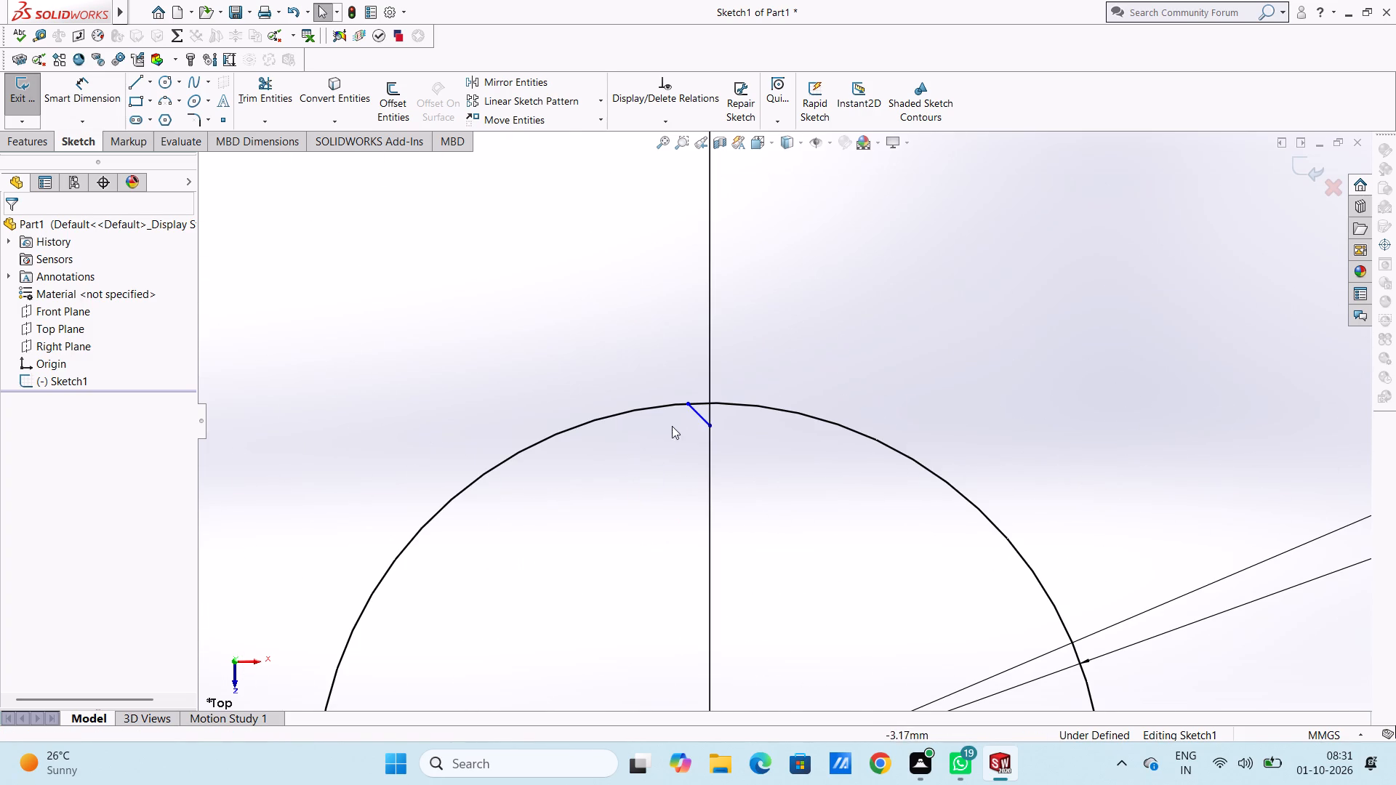
click(702, 418)
key(Delete)
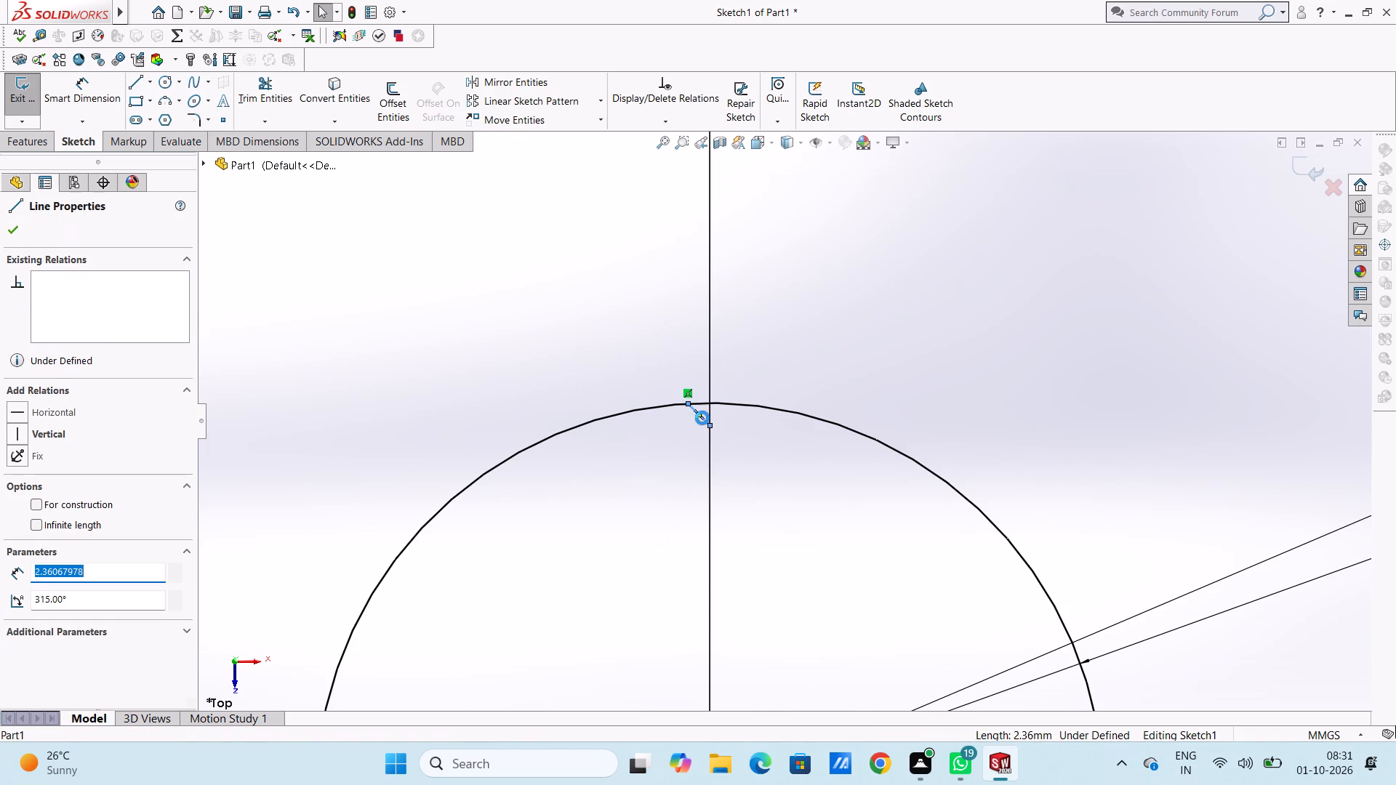
scroll(702, 418, up, 18)
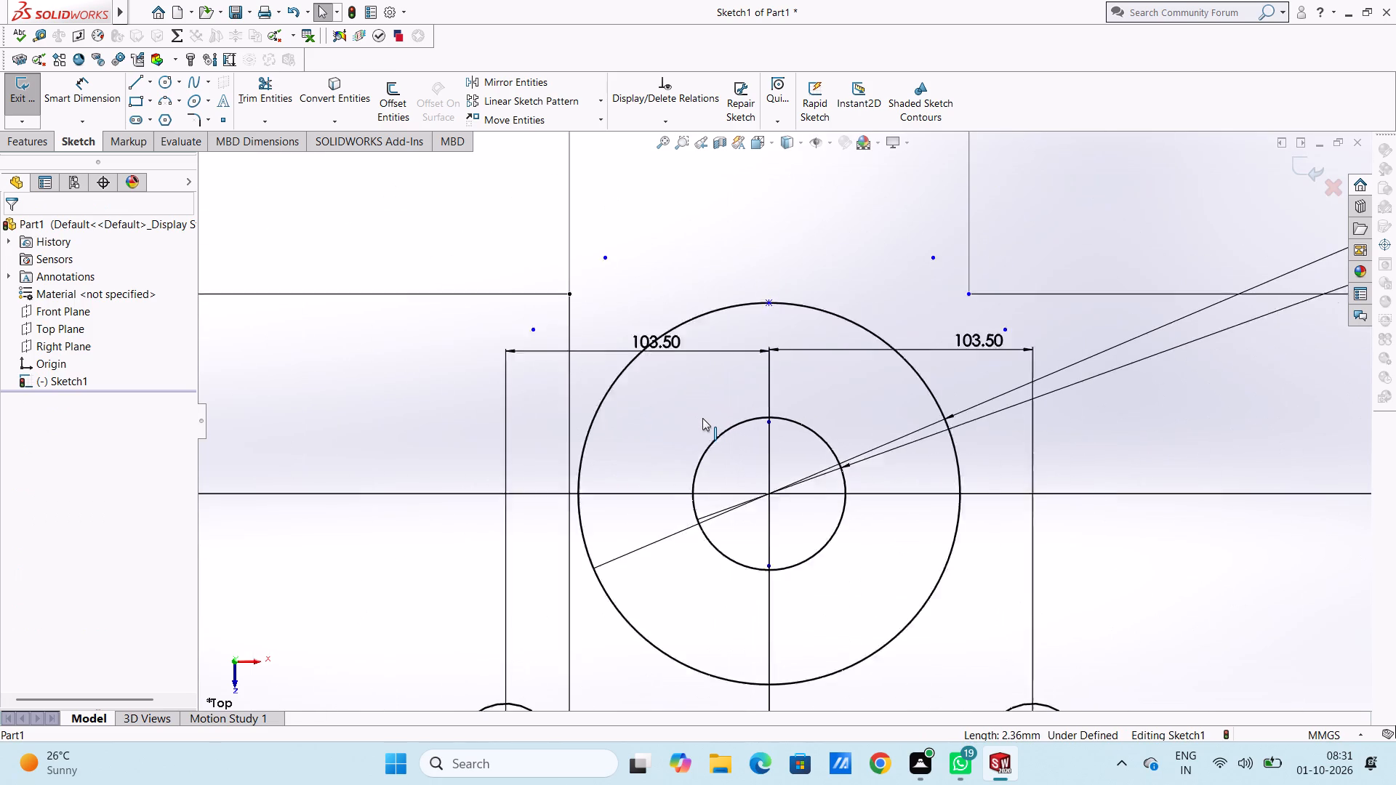
scroll(702, 418, up, 4)
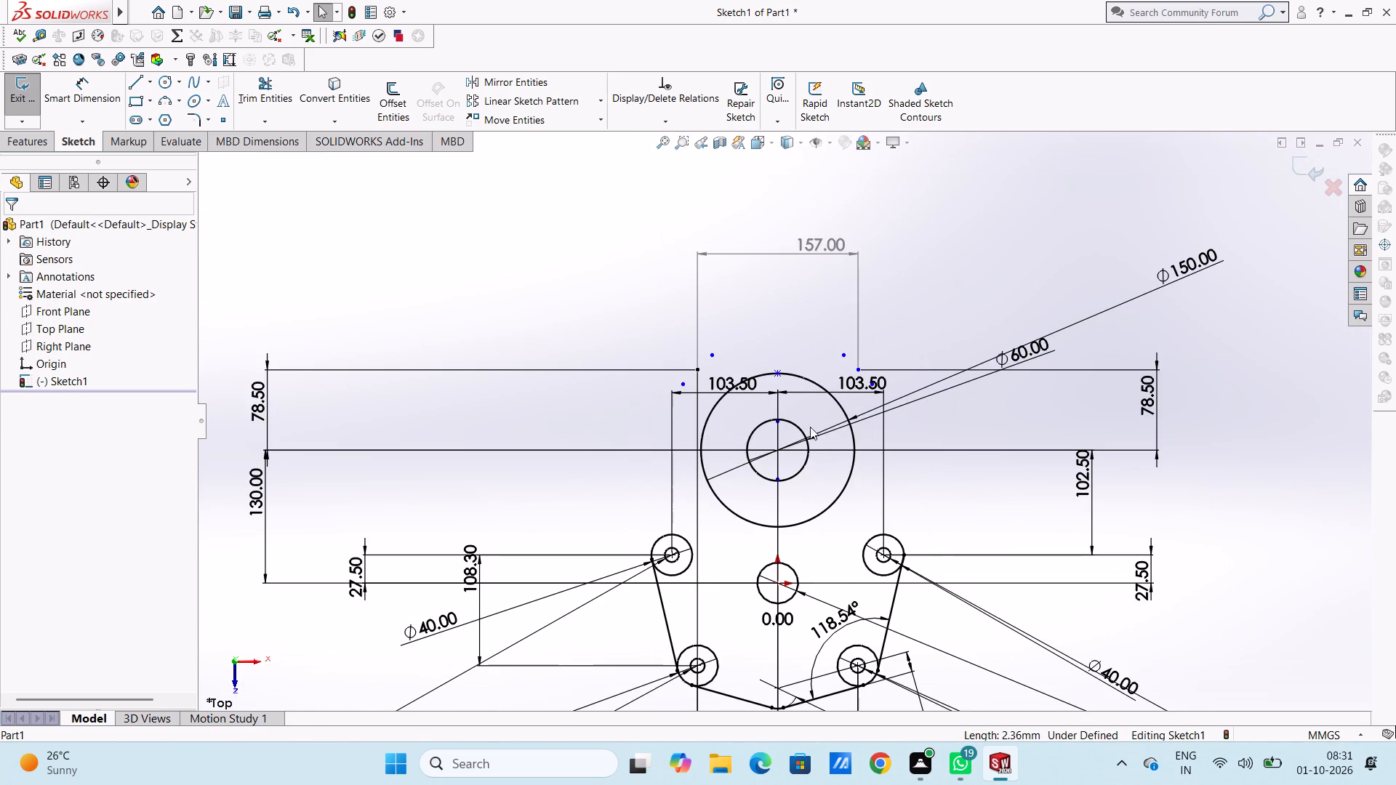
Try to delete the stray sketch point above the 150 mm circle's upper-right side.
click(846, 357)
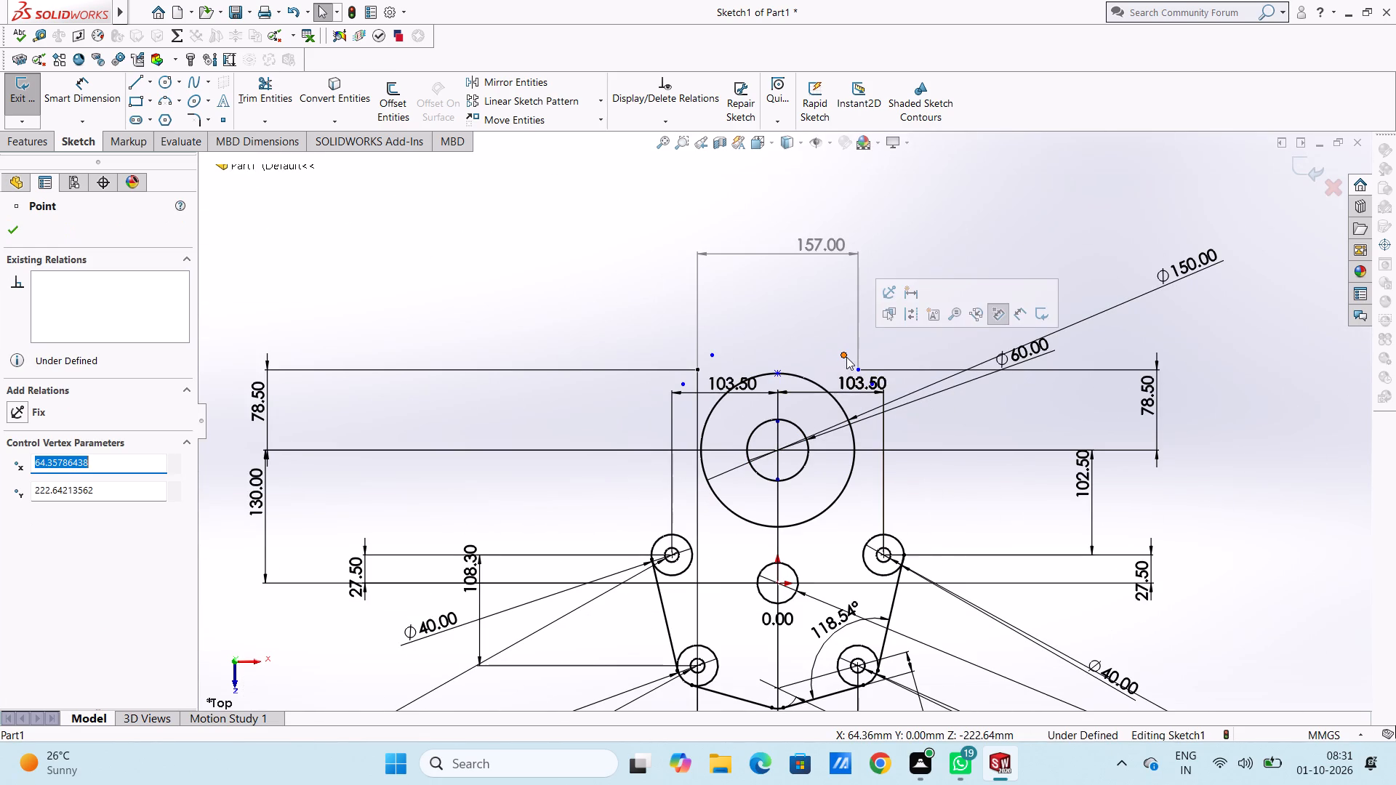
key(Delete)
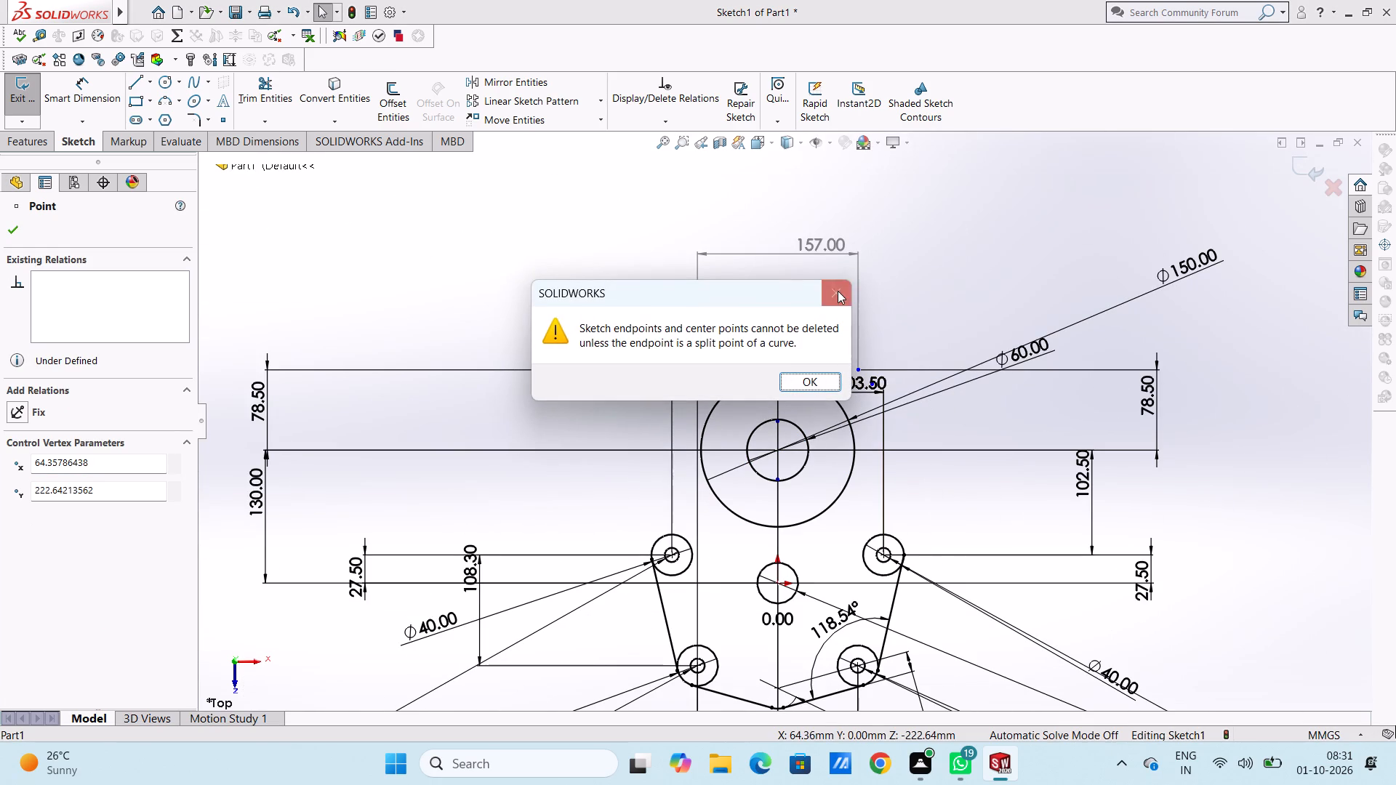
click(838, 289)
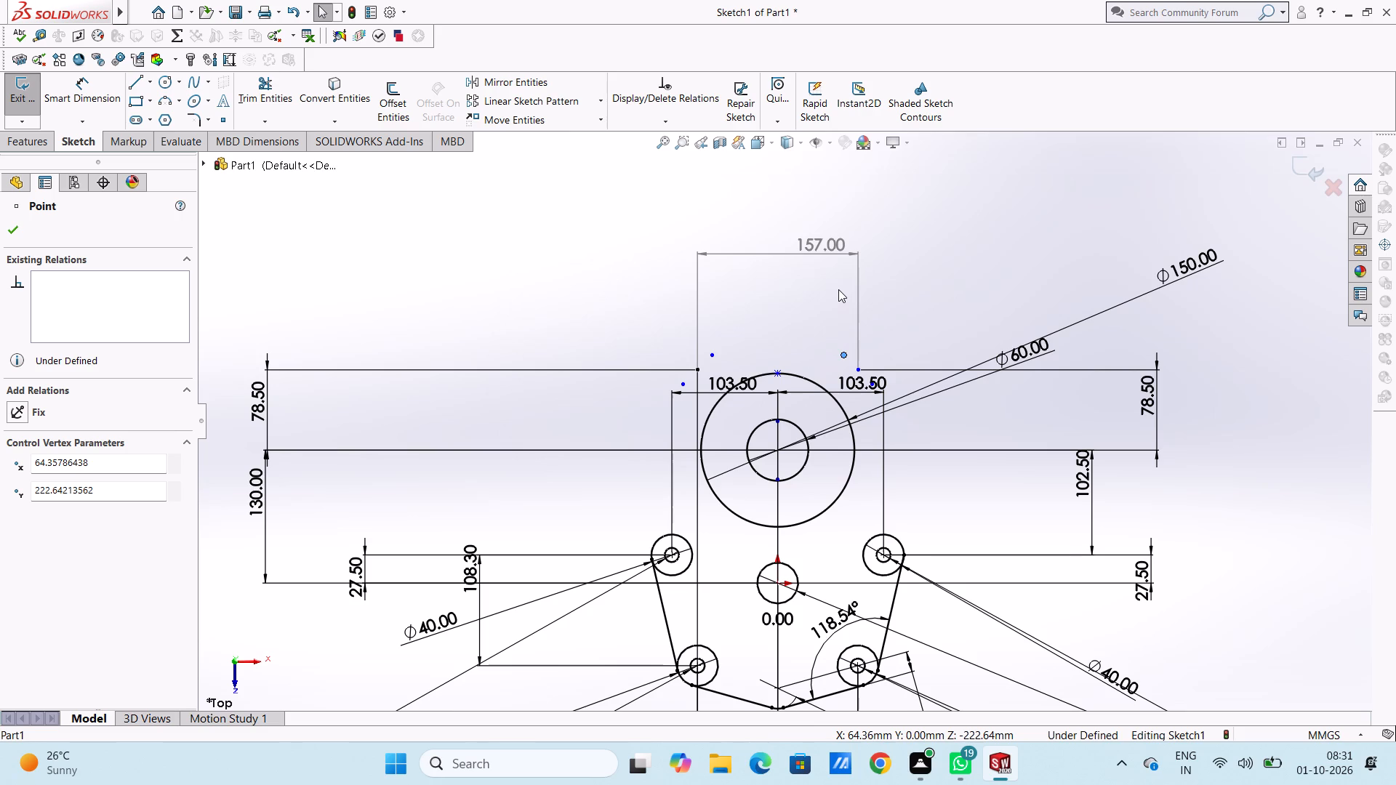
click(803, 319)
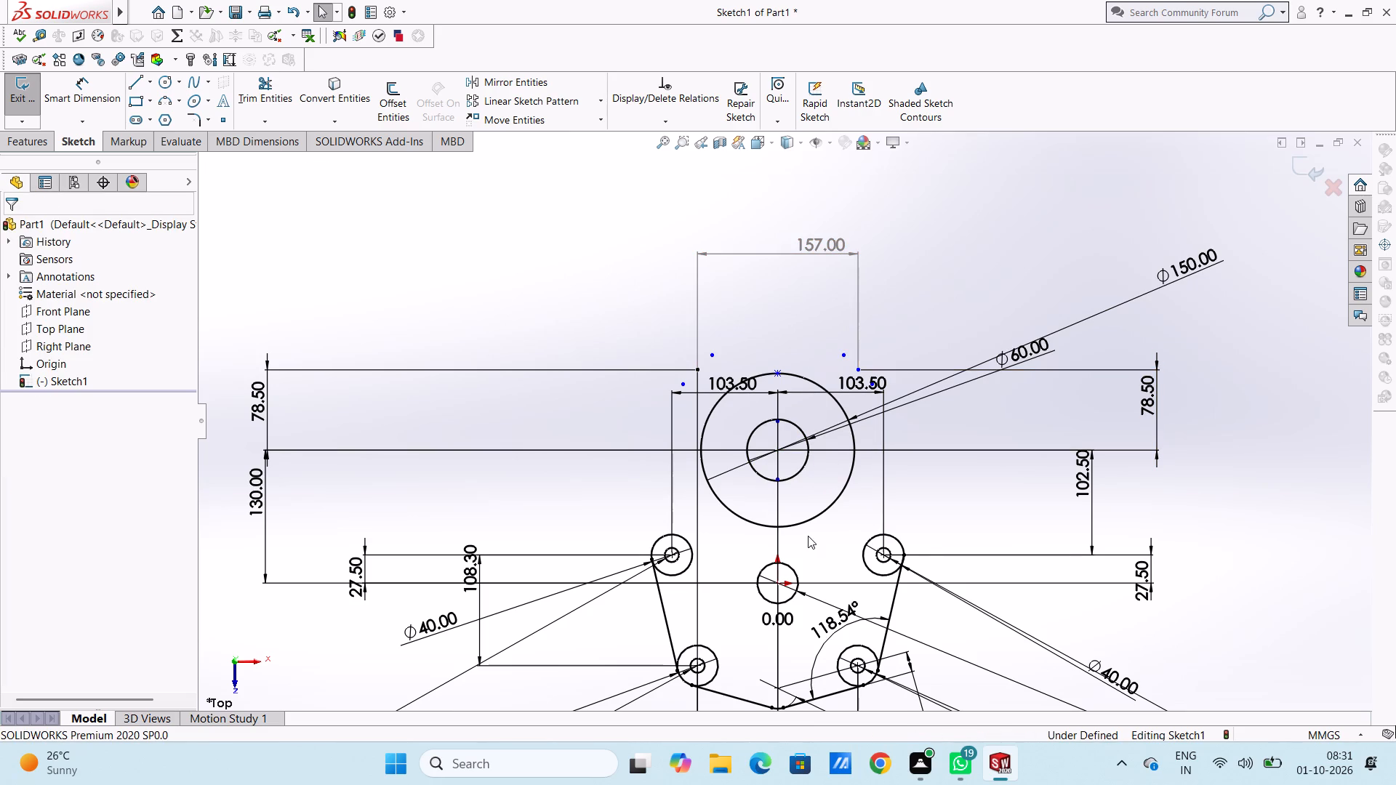
Delete the leftover 157 mm horizontal dimension above the 150 mm circle.
click(808, 251)
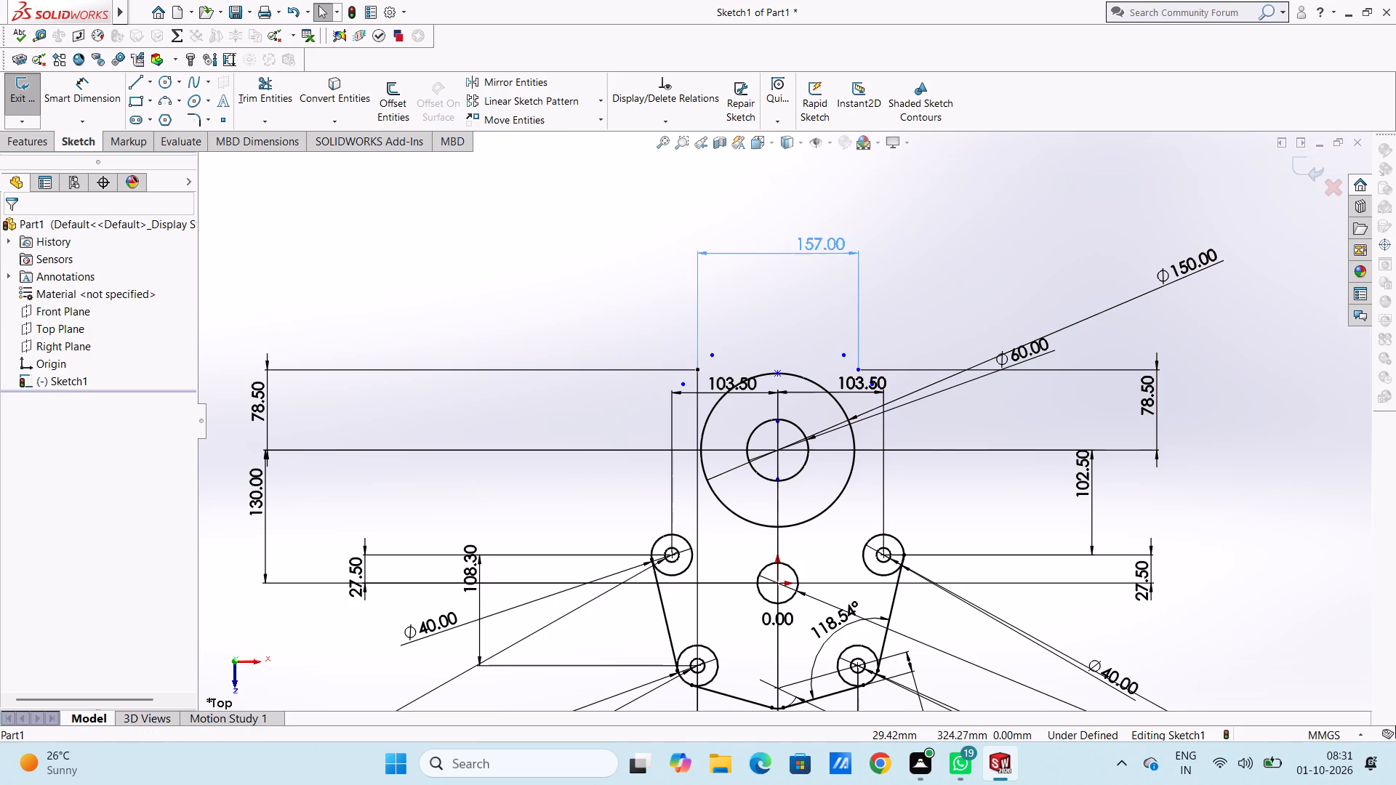
key(Delete)
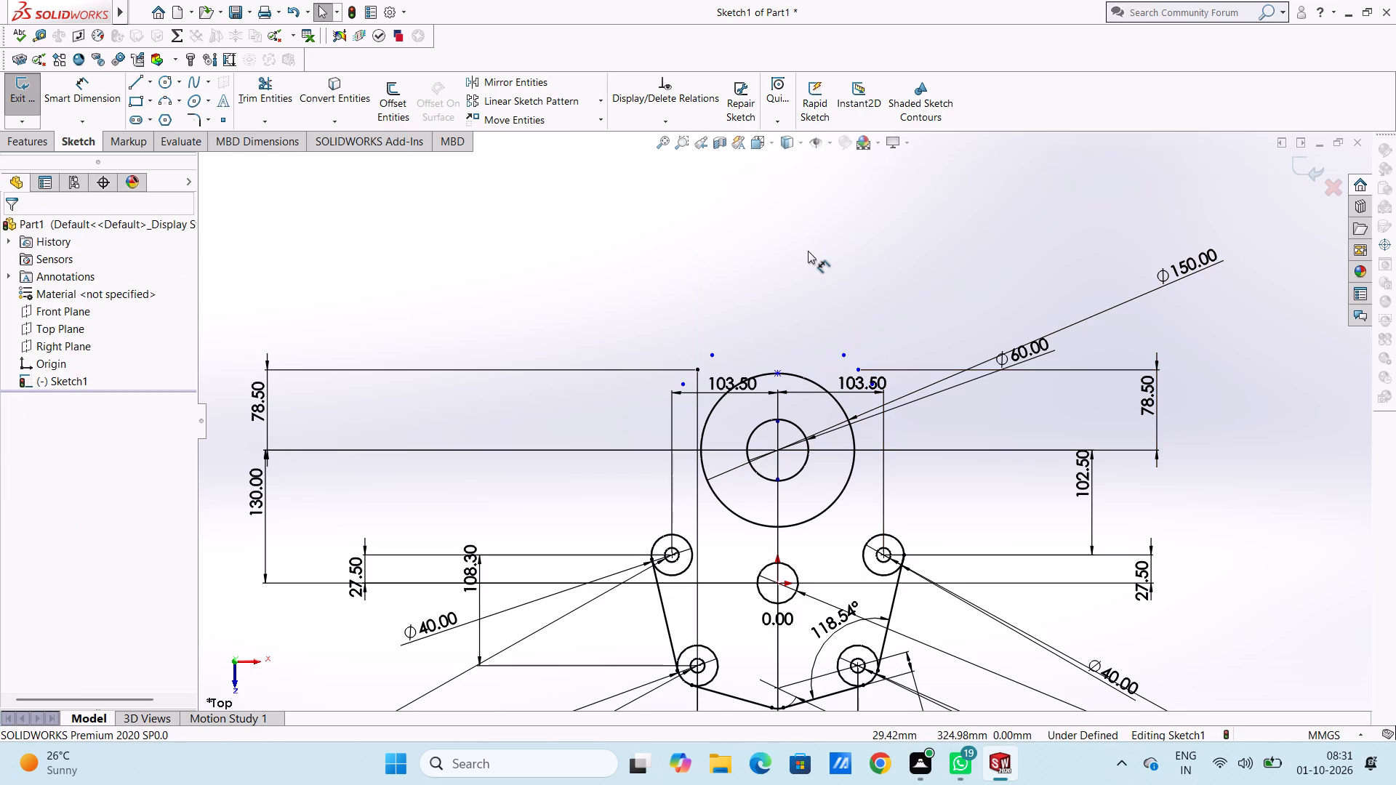
Draw a horizontal midpoint line about 167.5 mm long, centred on the top point of the 150 mm circle.
scroll(814, 425, down, 1)
scroll(838, 484, down, 2)
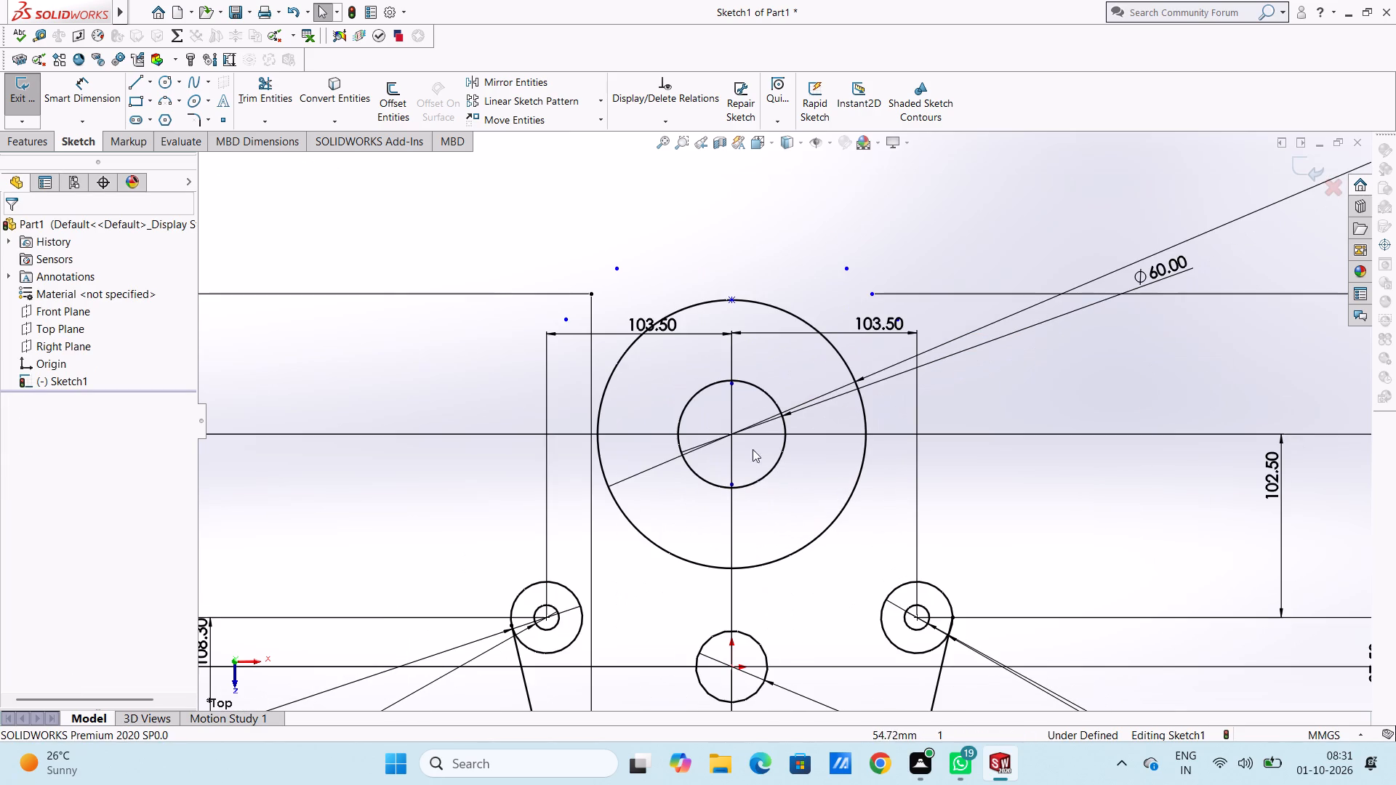
click(148, 85)
click(174, 134)
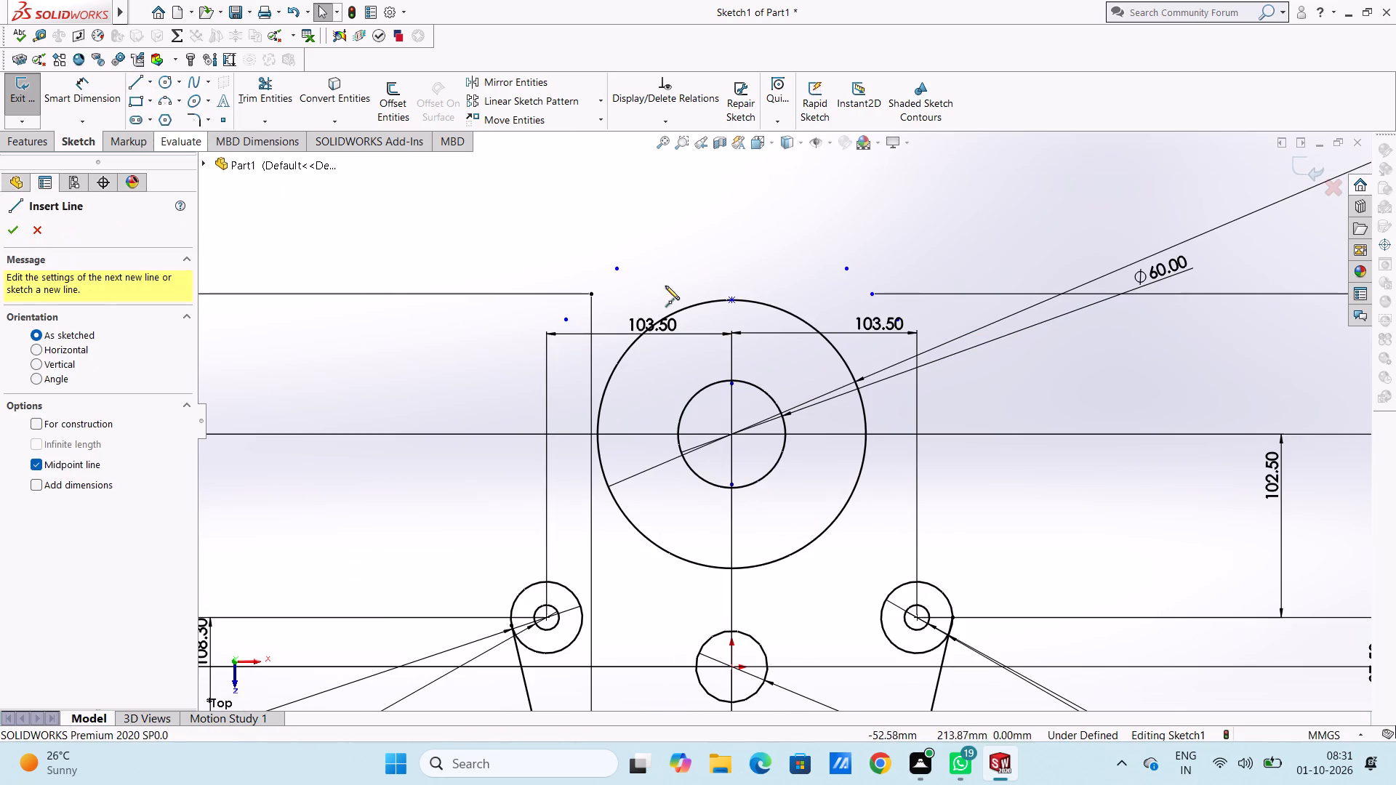
click(731, 301)
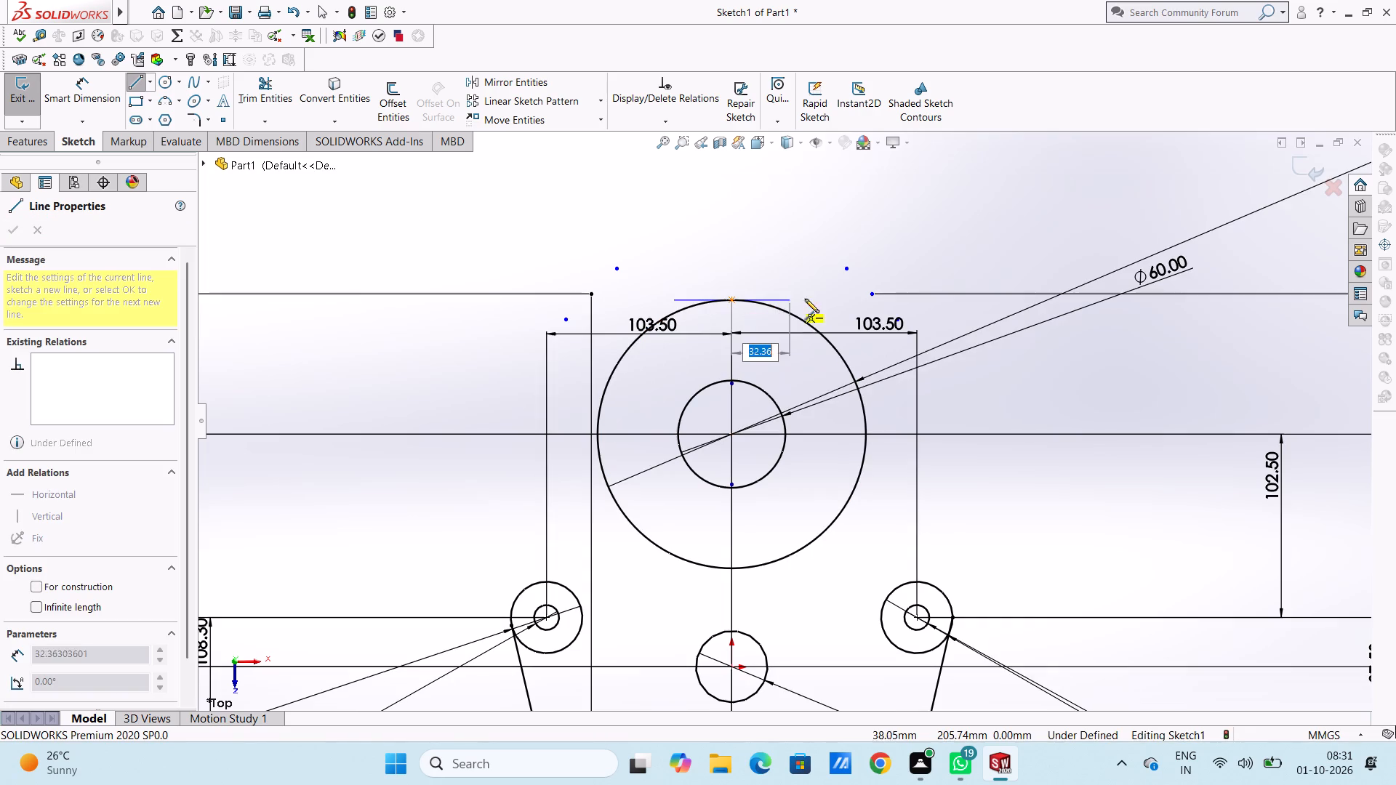
click(884, 303)
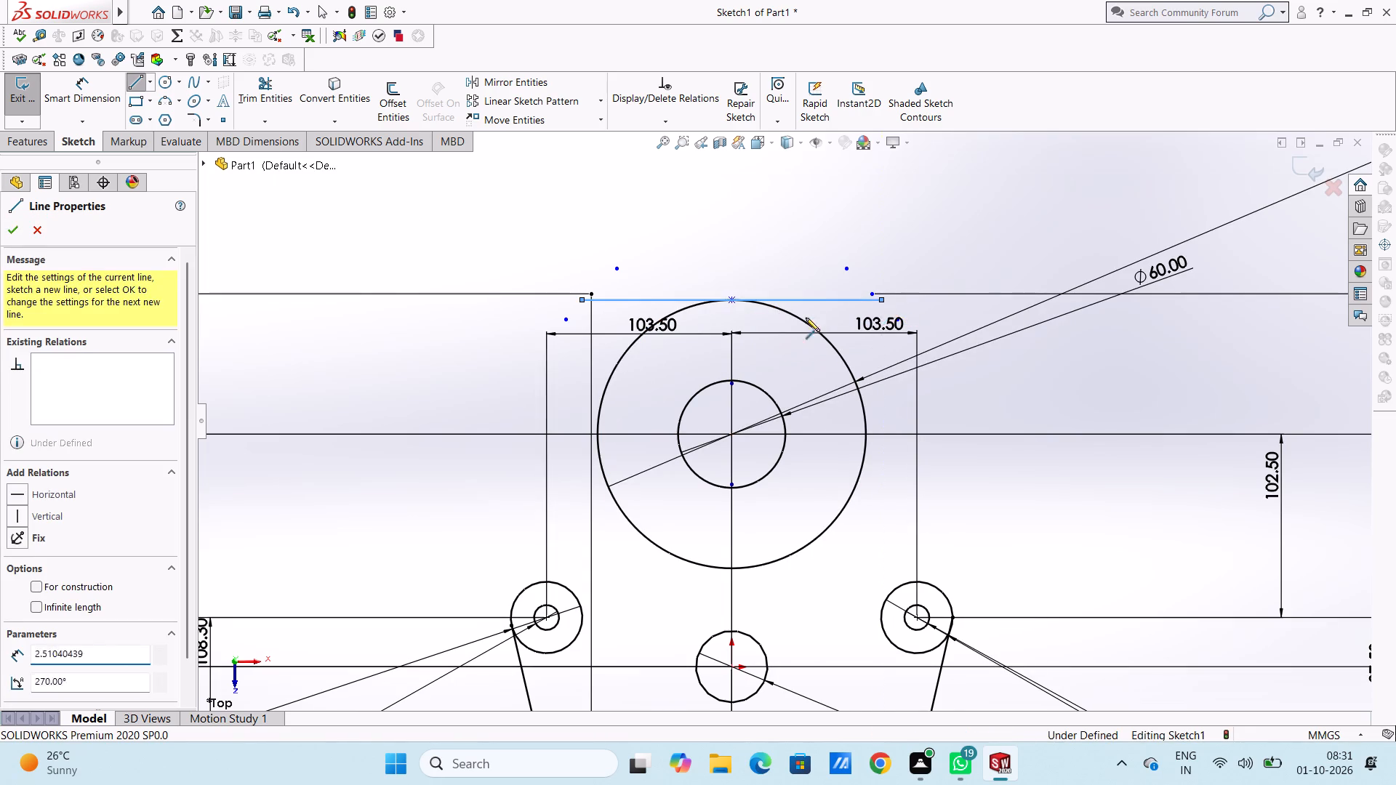
click(17, 230)
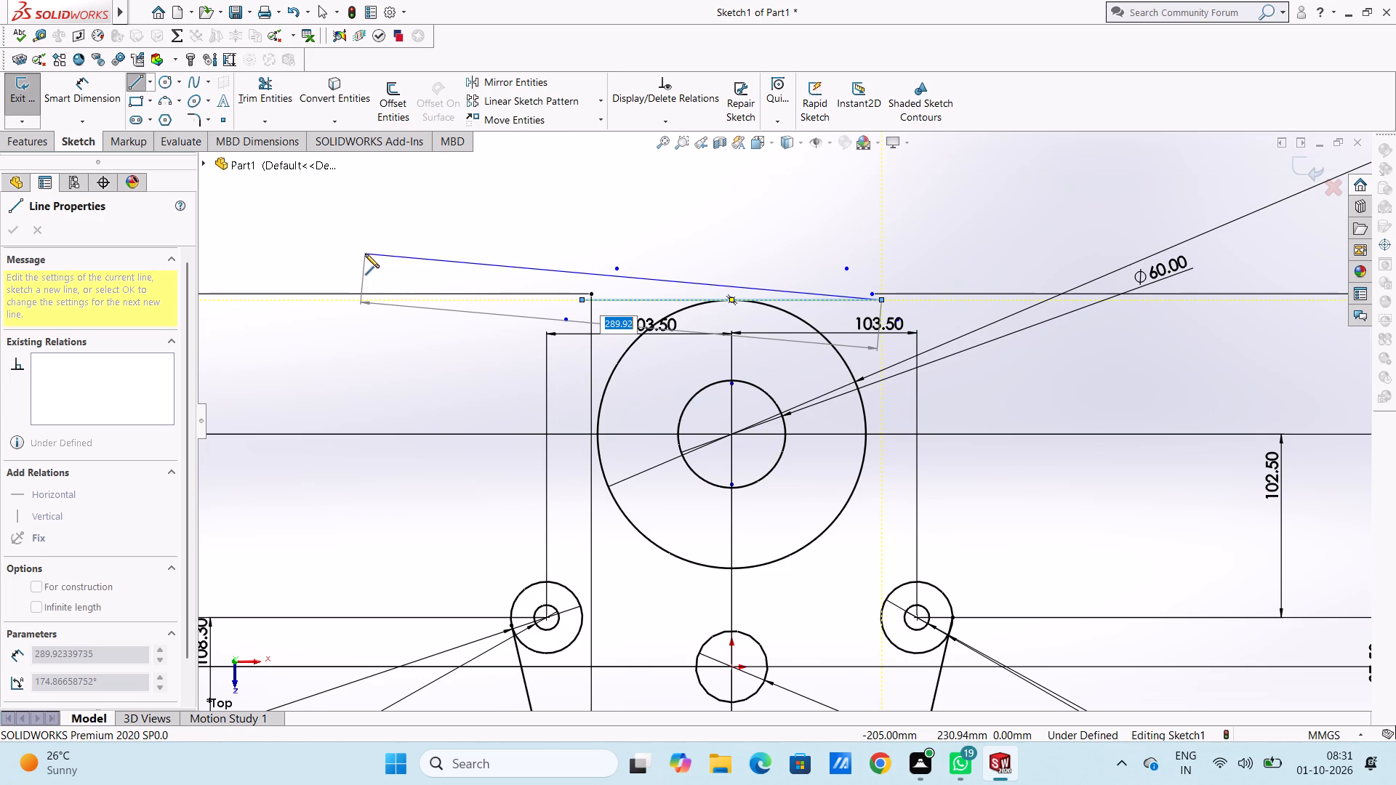
key(Escape)
key(Escape)
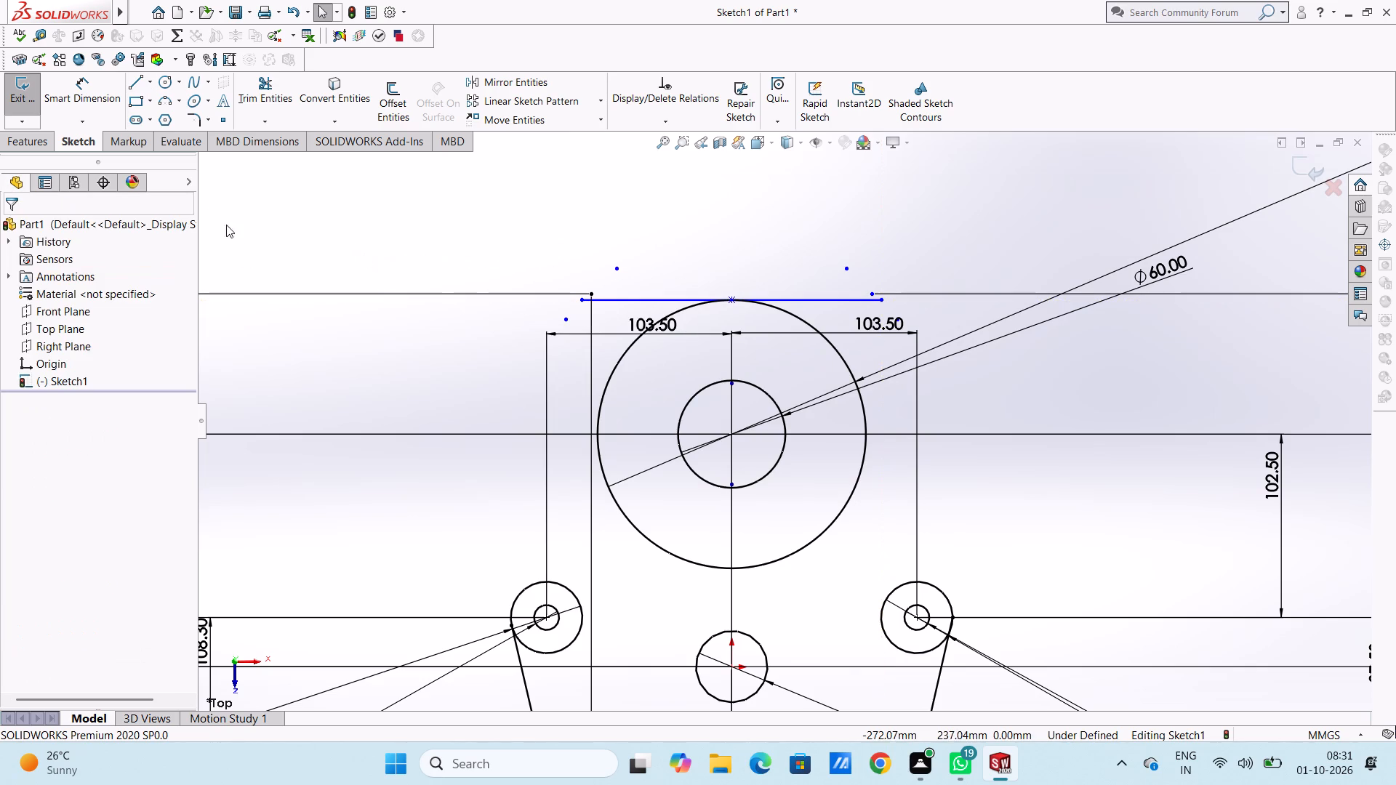
Dimension the new horizontal line's length as 157 mm.
click(87, 98)
click(653, 303)
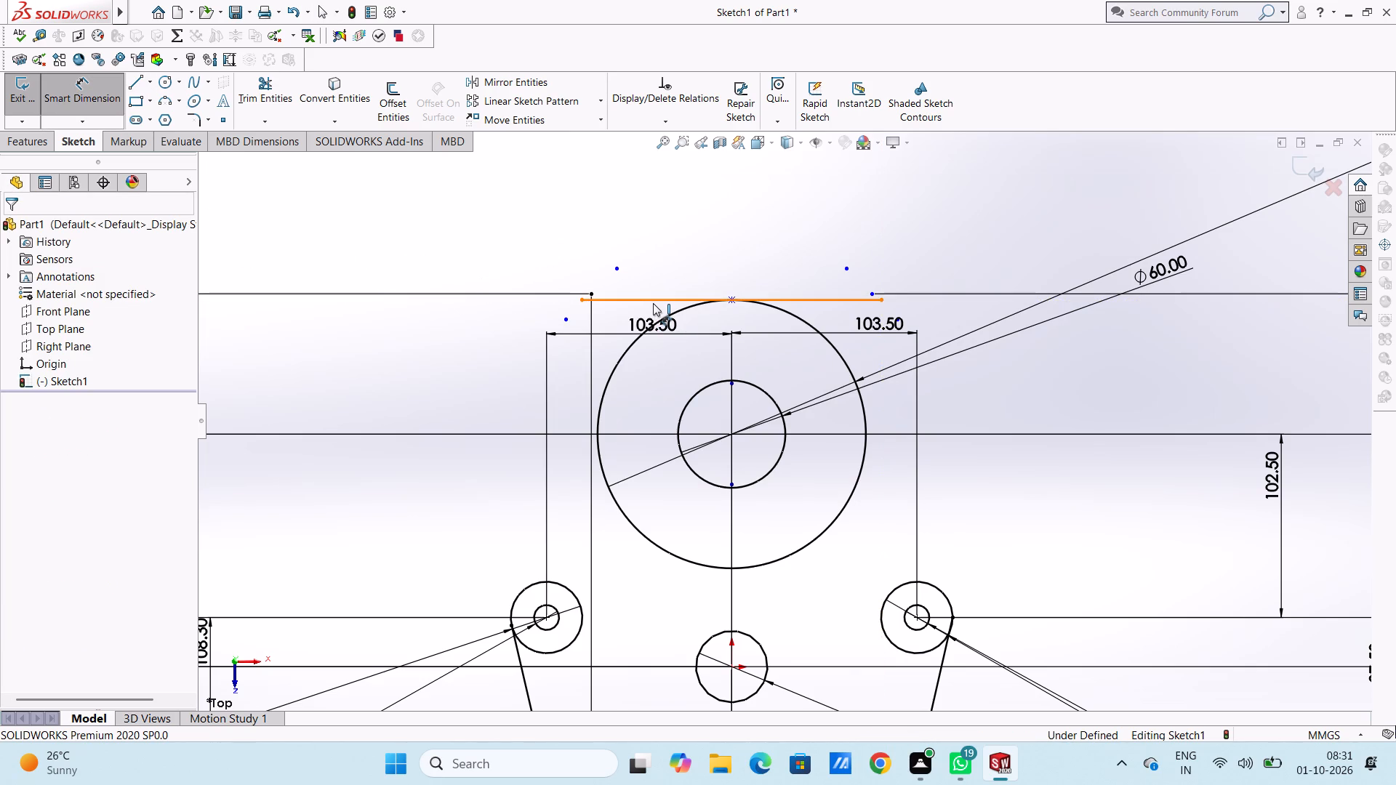
scroll(679, 206, up, 3)
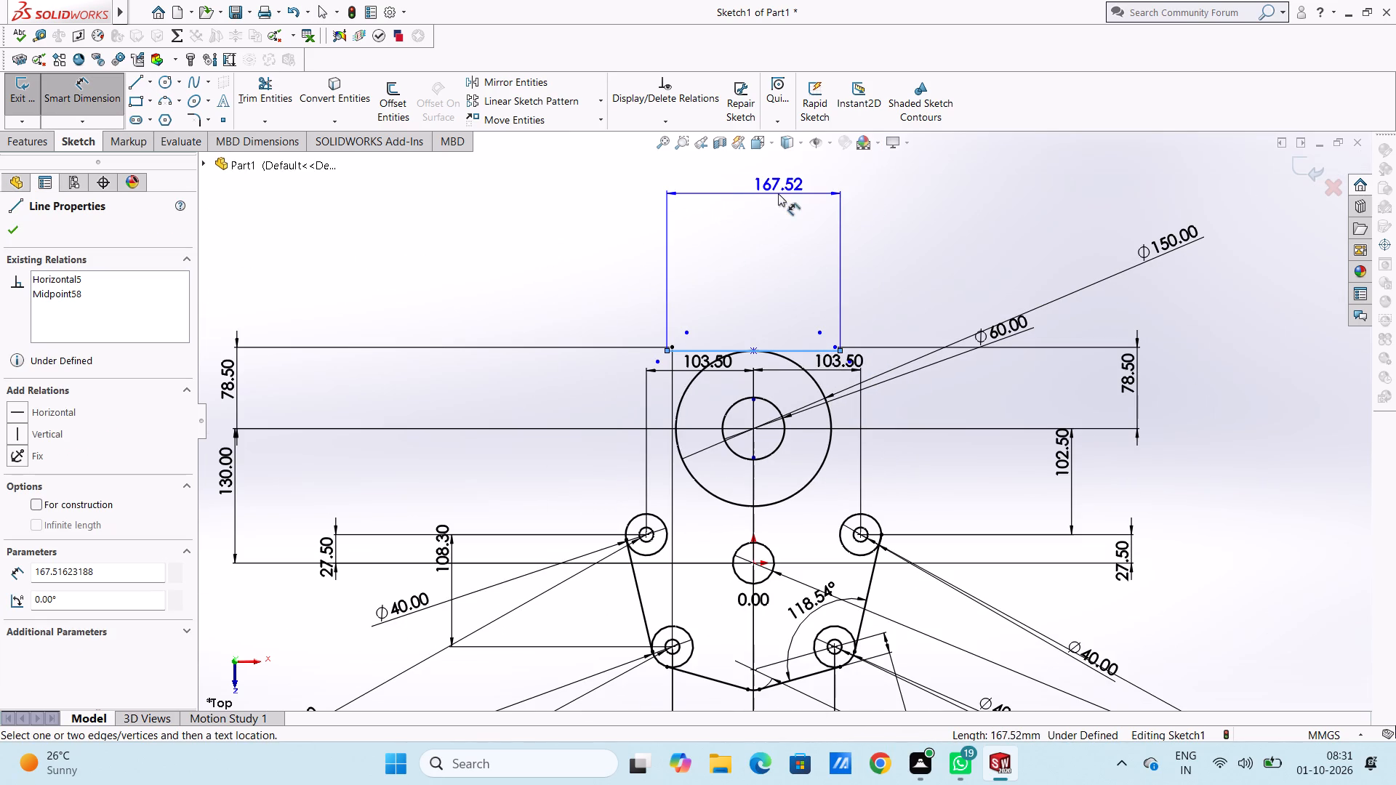
click(756, 177)
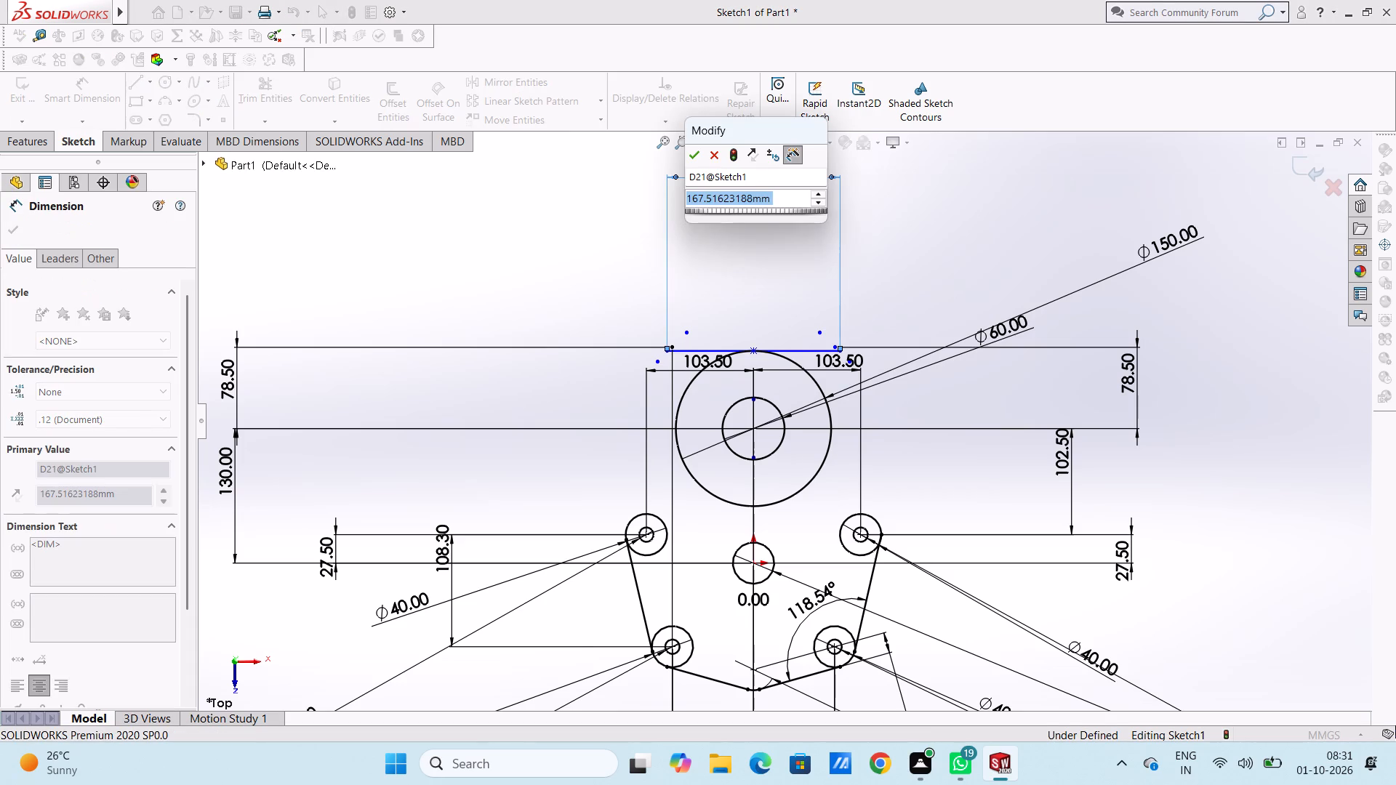
text(157)
key(Return)
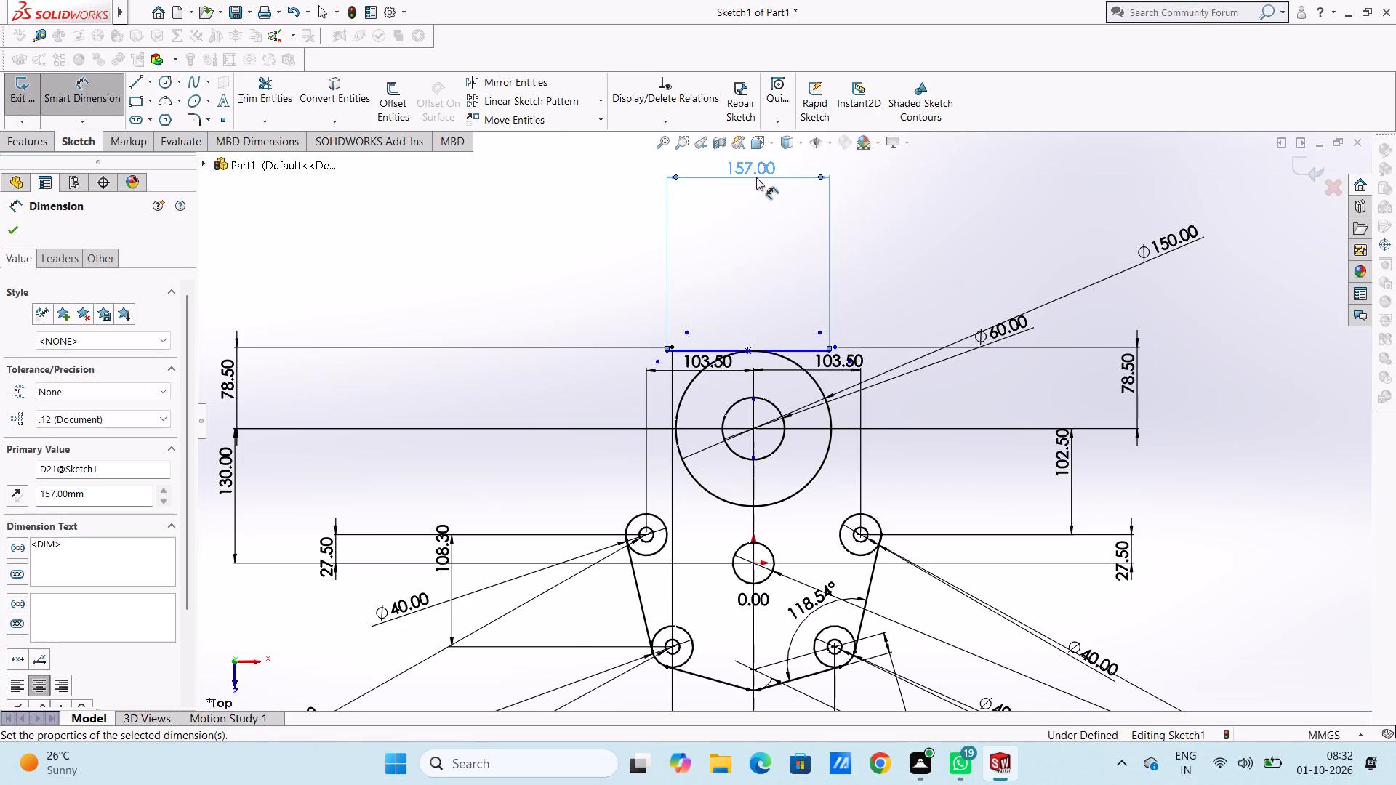
click(569, 225)
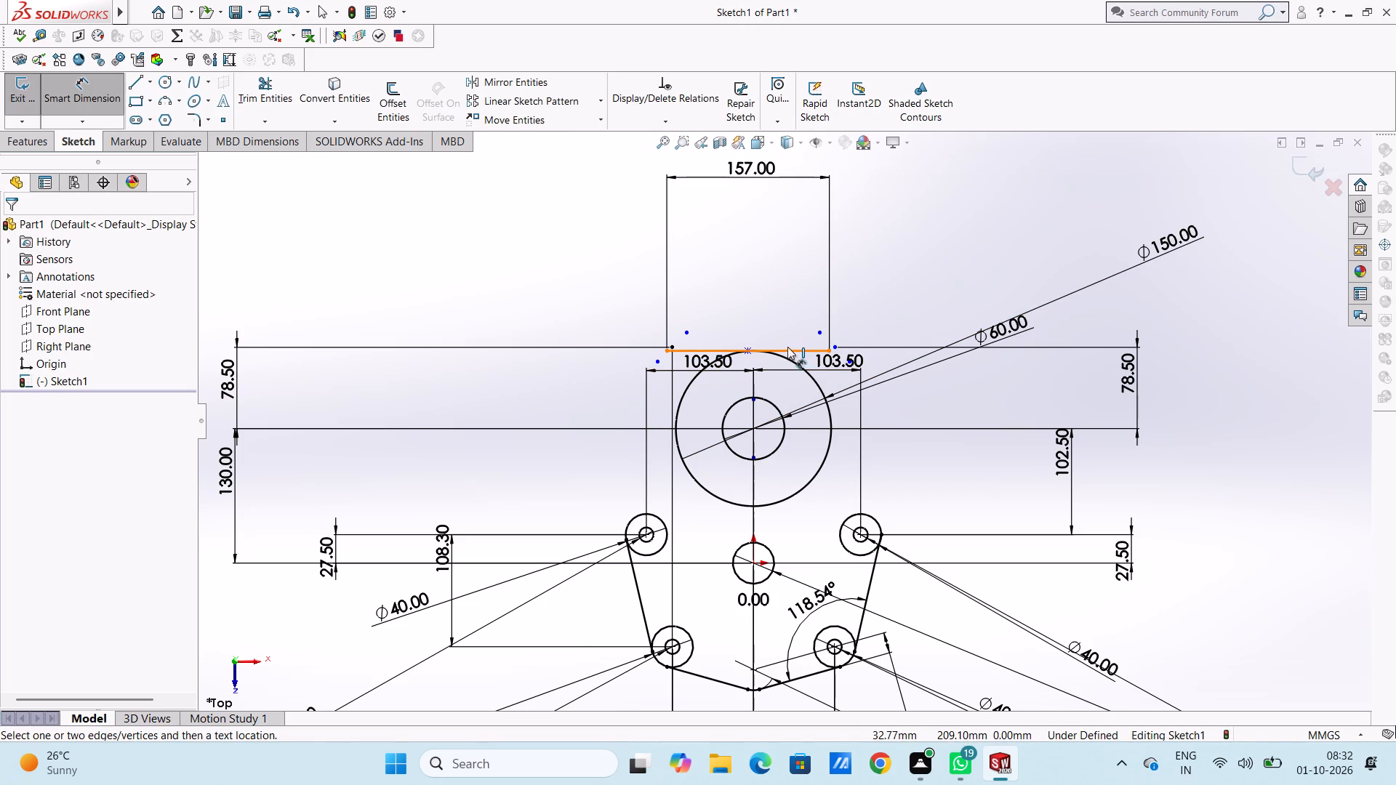
Dimension the horizontal distance from the line's left endpoint to the 150 mm circle's centre as 78.5 mm.
click(667, 350)
click(753, 428)
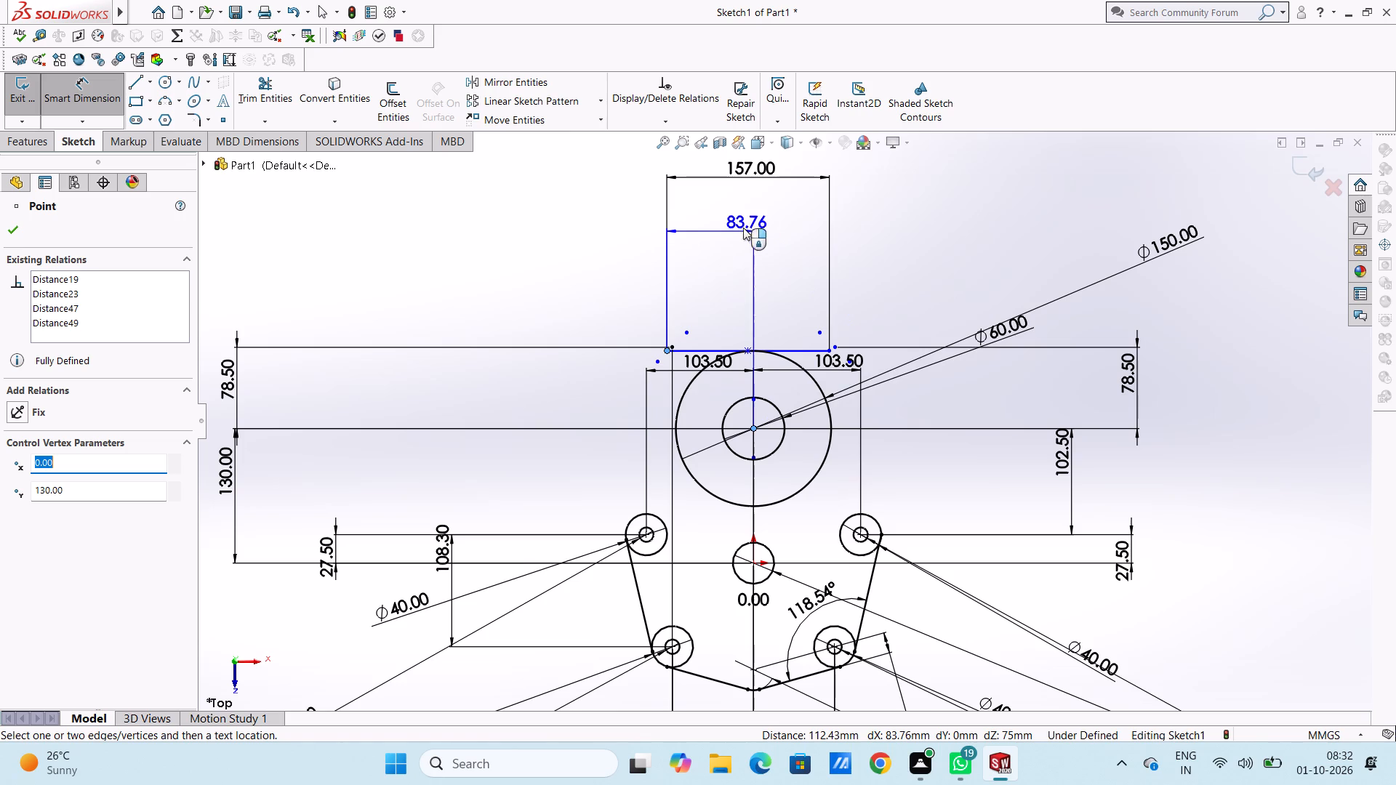
click(727, 194)
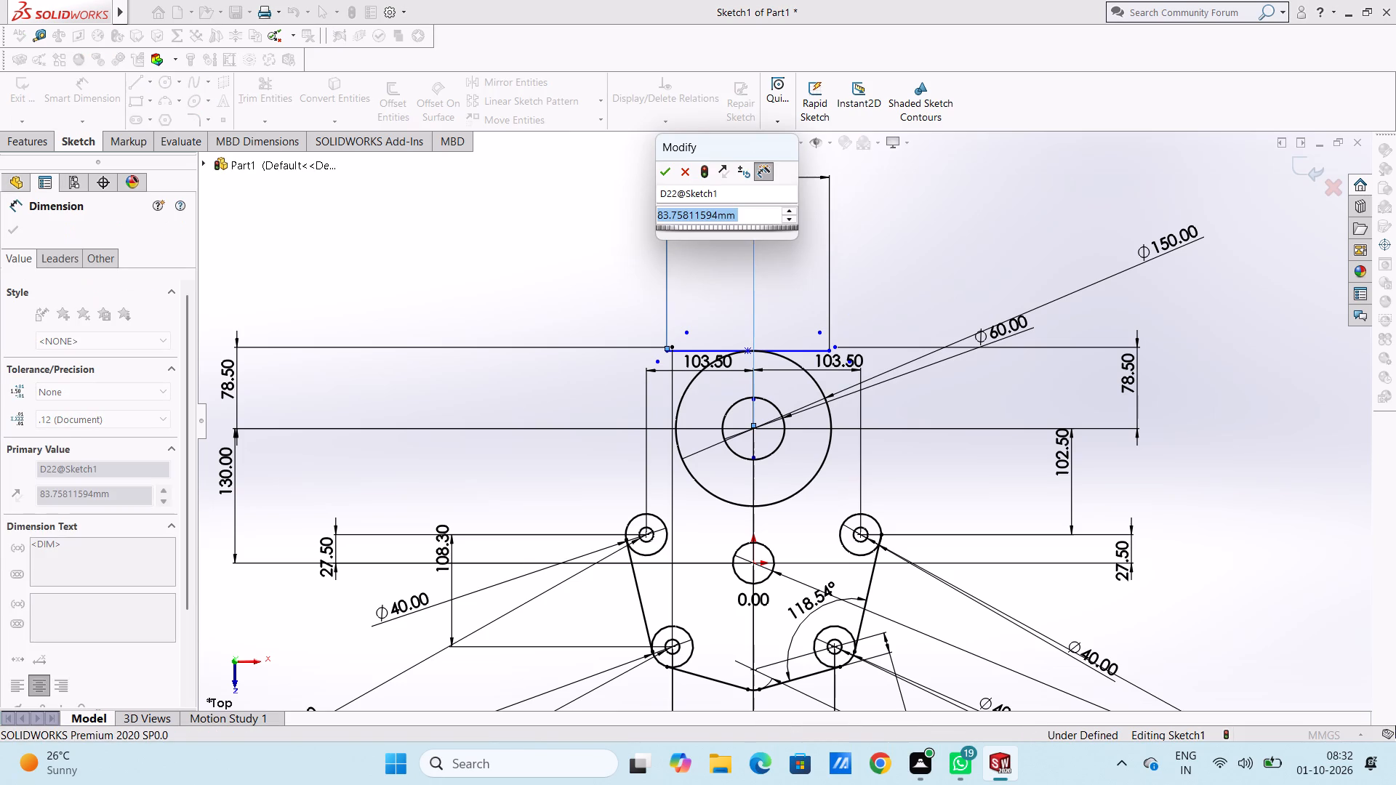
text(78.5)
key(Return)
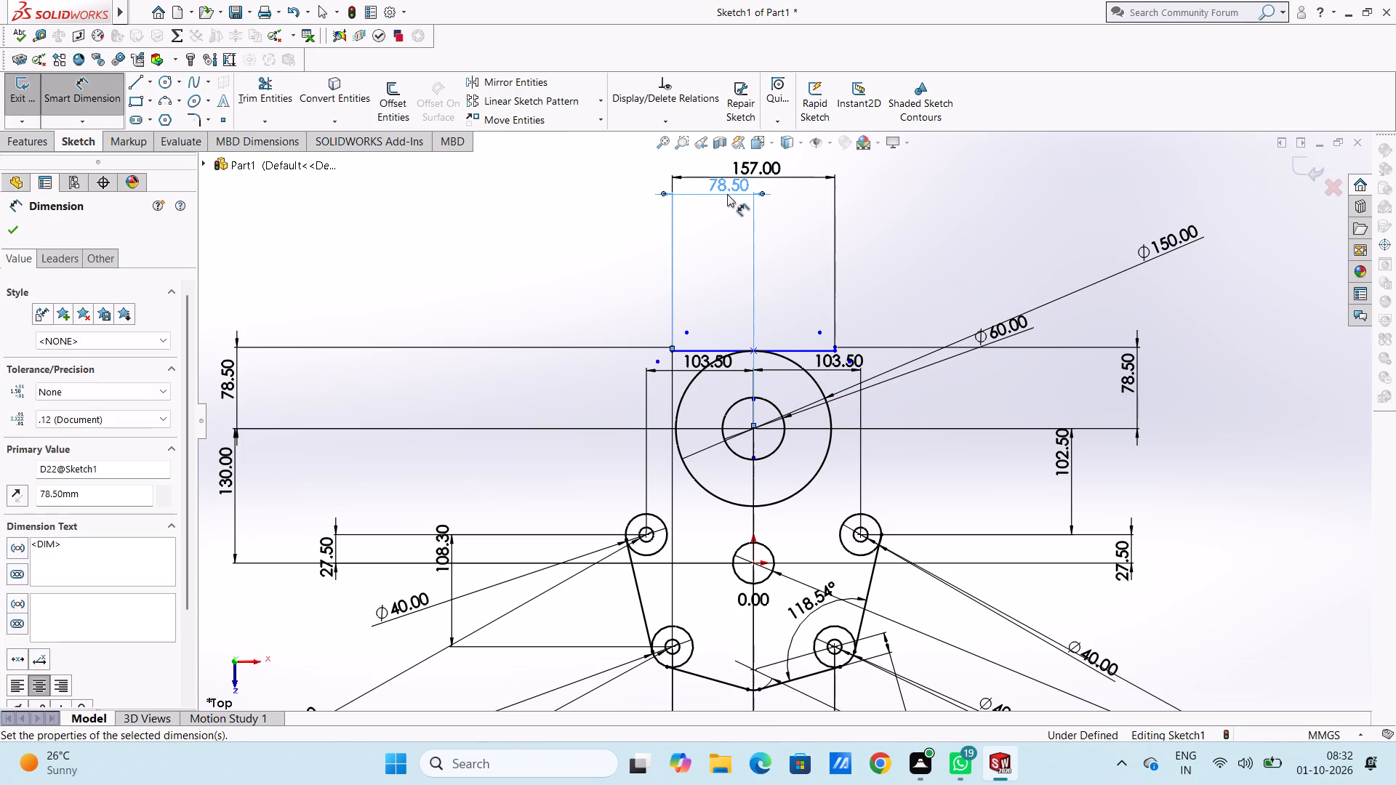
click(670, 188)
click(569, 225)
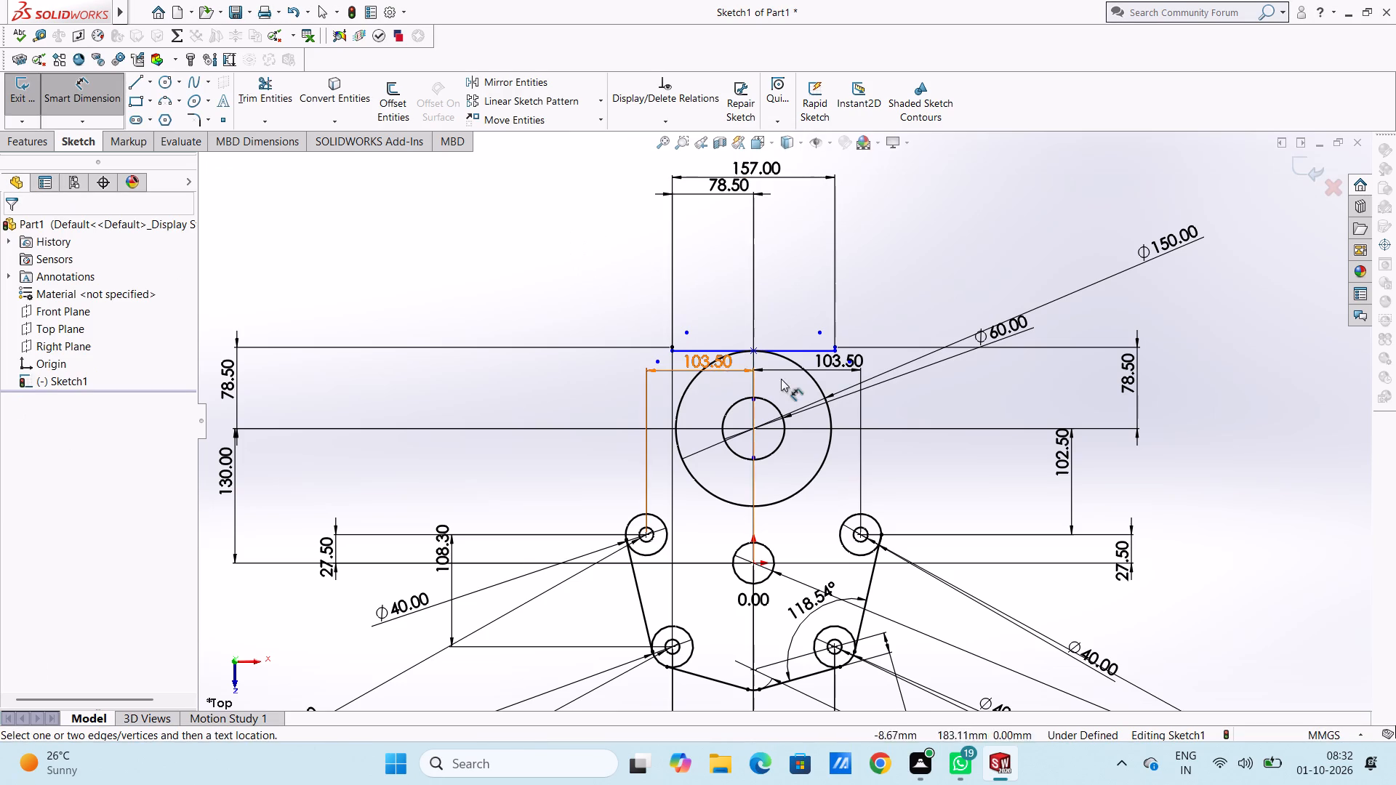
Dimension the vertical distance between the origin and the horizontal line at the top of the 150 mm circle.
click(752, 564)
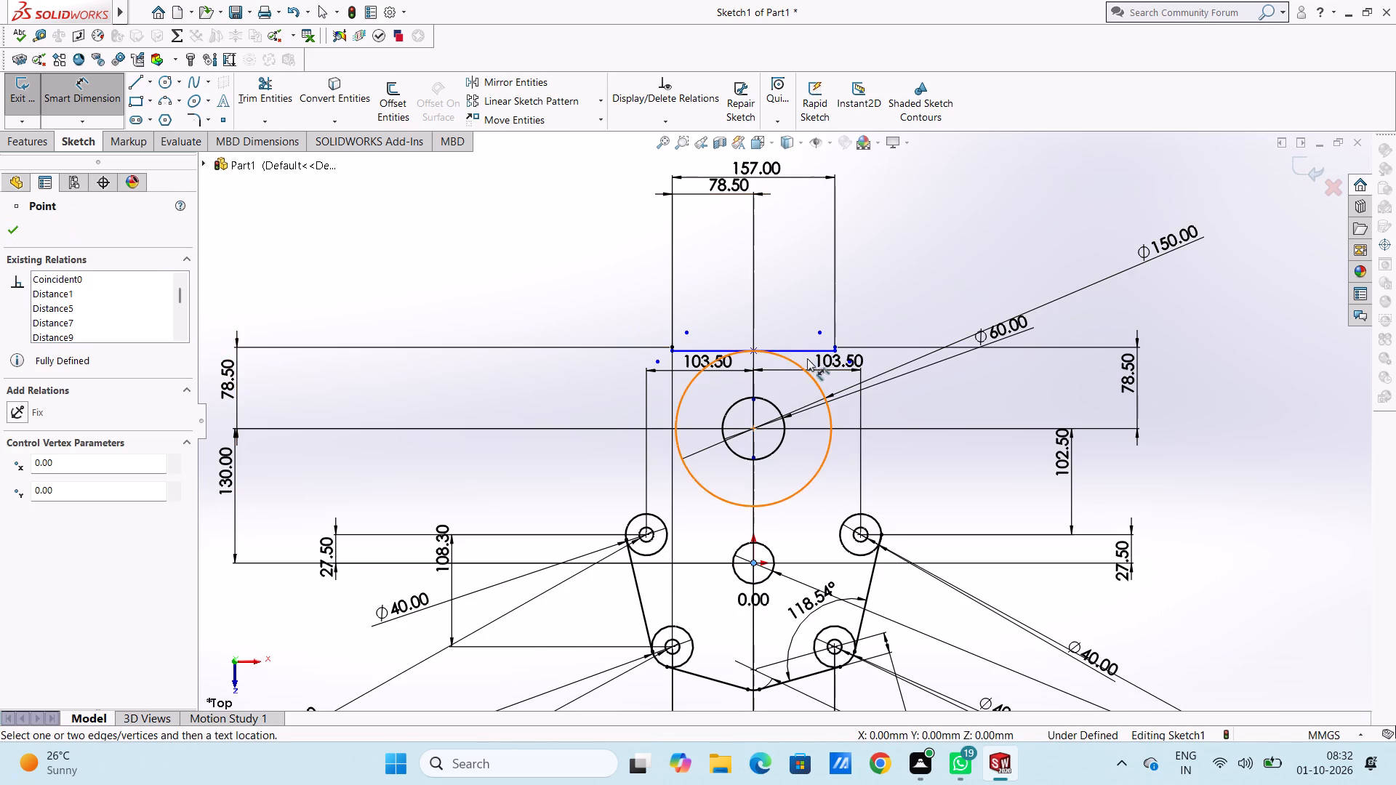
click(807, 348)
click(1277, 408)
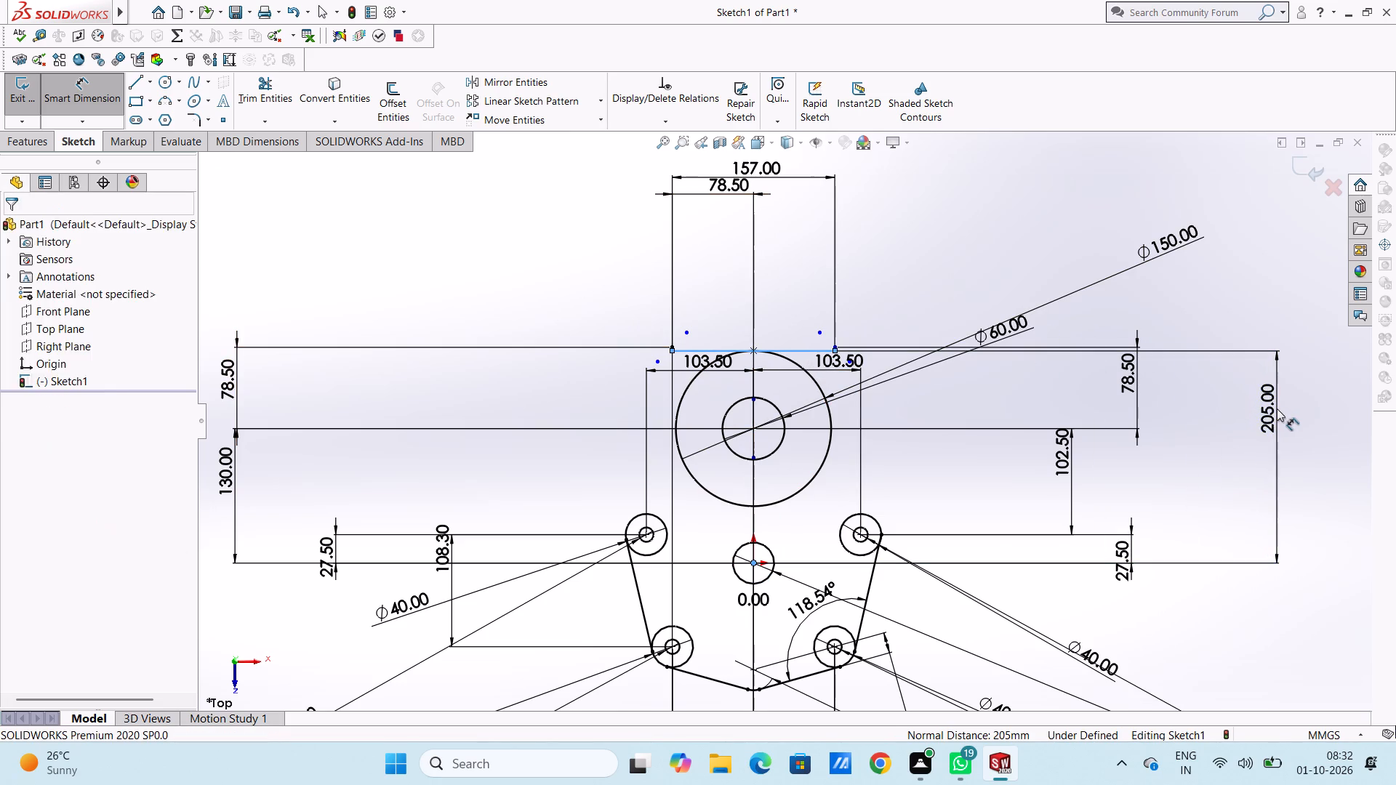
click(1214, 387)
click(1189, 435)
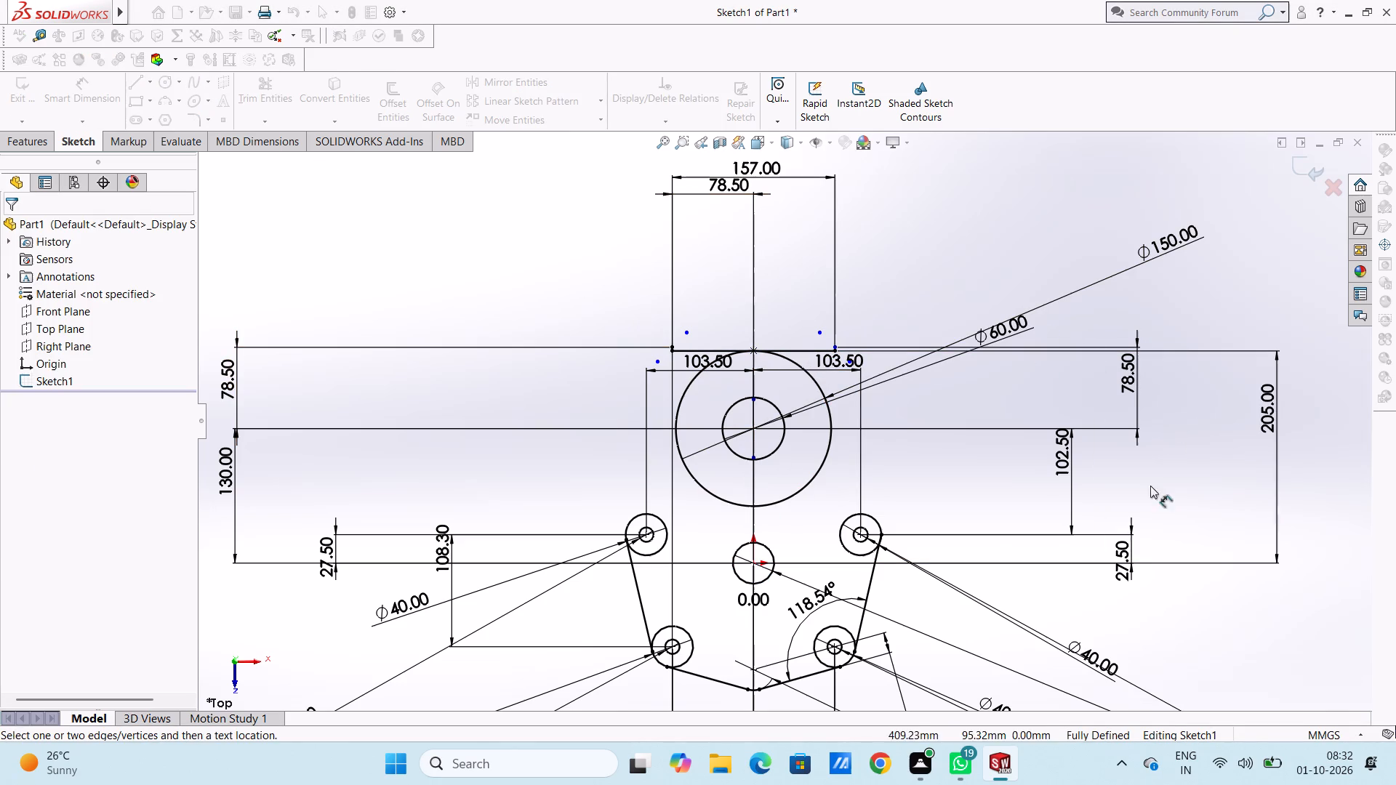
Draw two concentric circles of 7 mm and 20 mm radius below the horizontal line's left end, centred about 78.5 mm left and 178.6 mm above the origin.
scroll(766, 408, down, 4)
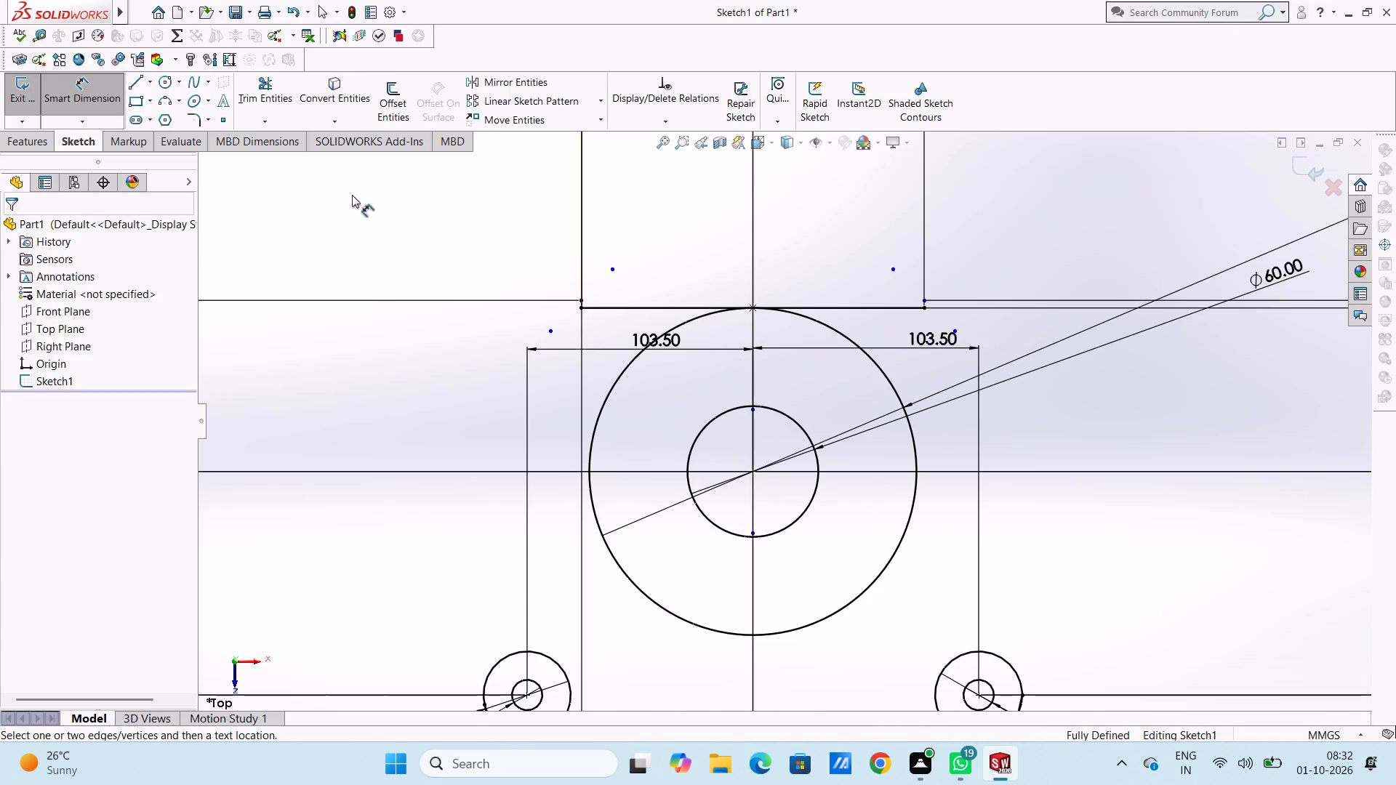
click(160, 86)
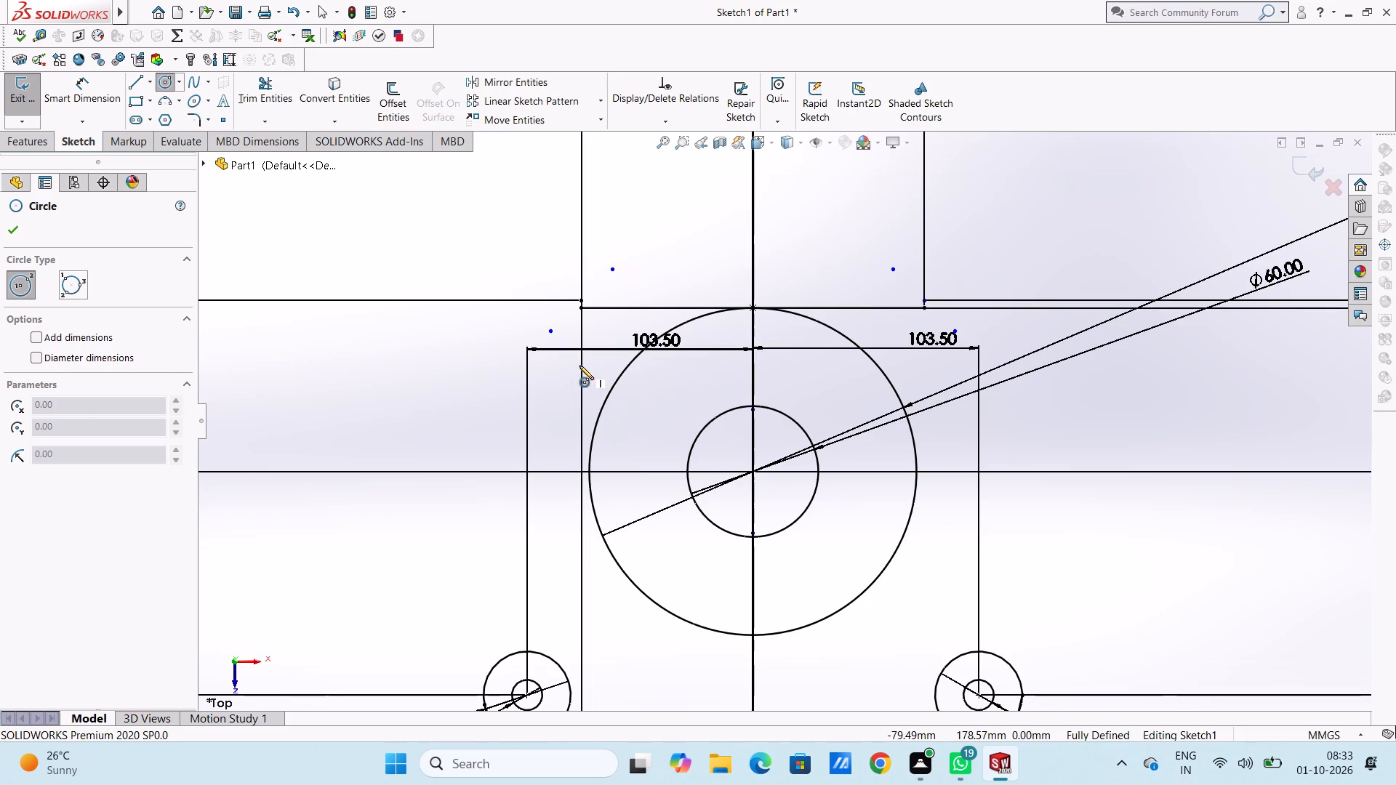
click(579, 366)
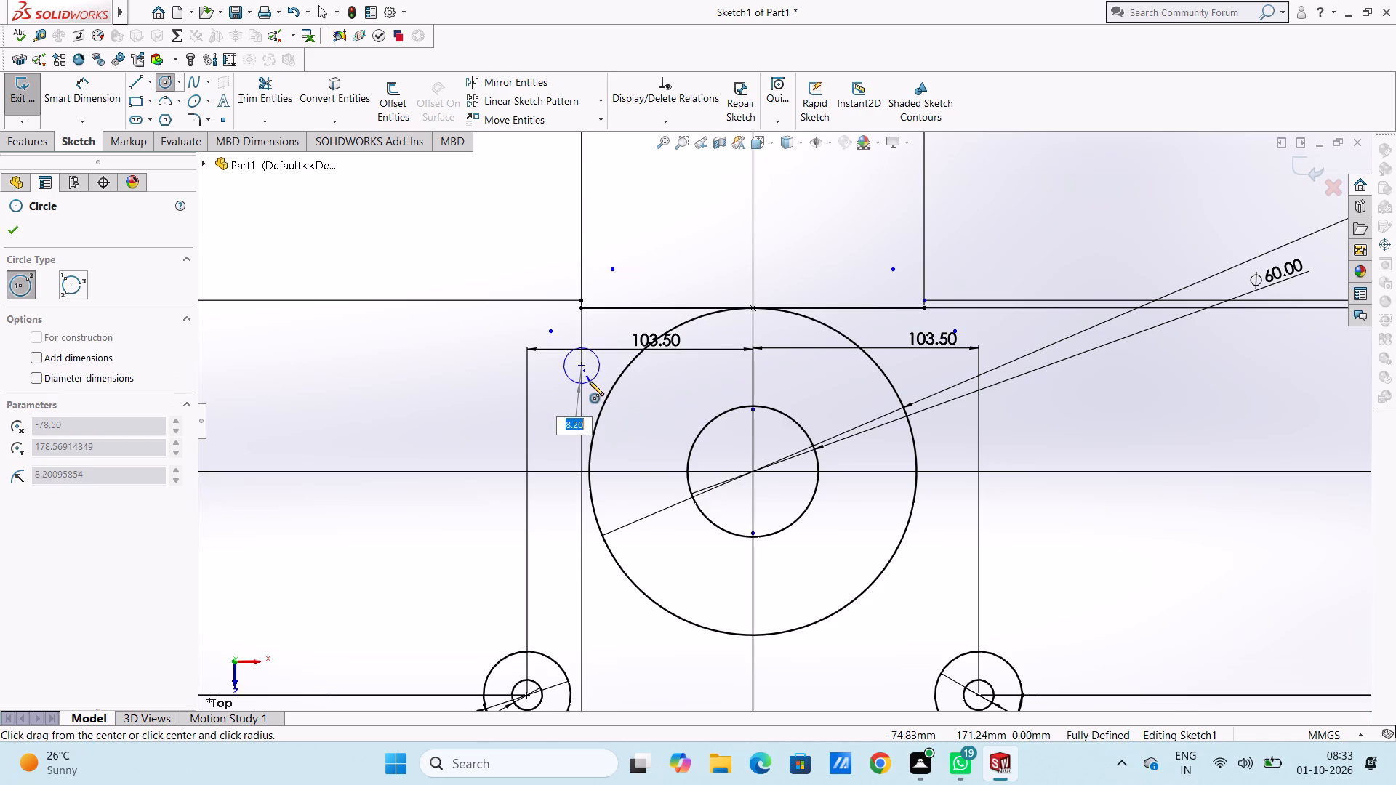
key(7)
key(Return)
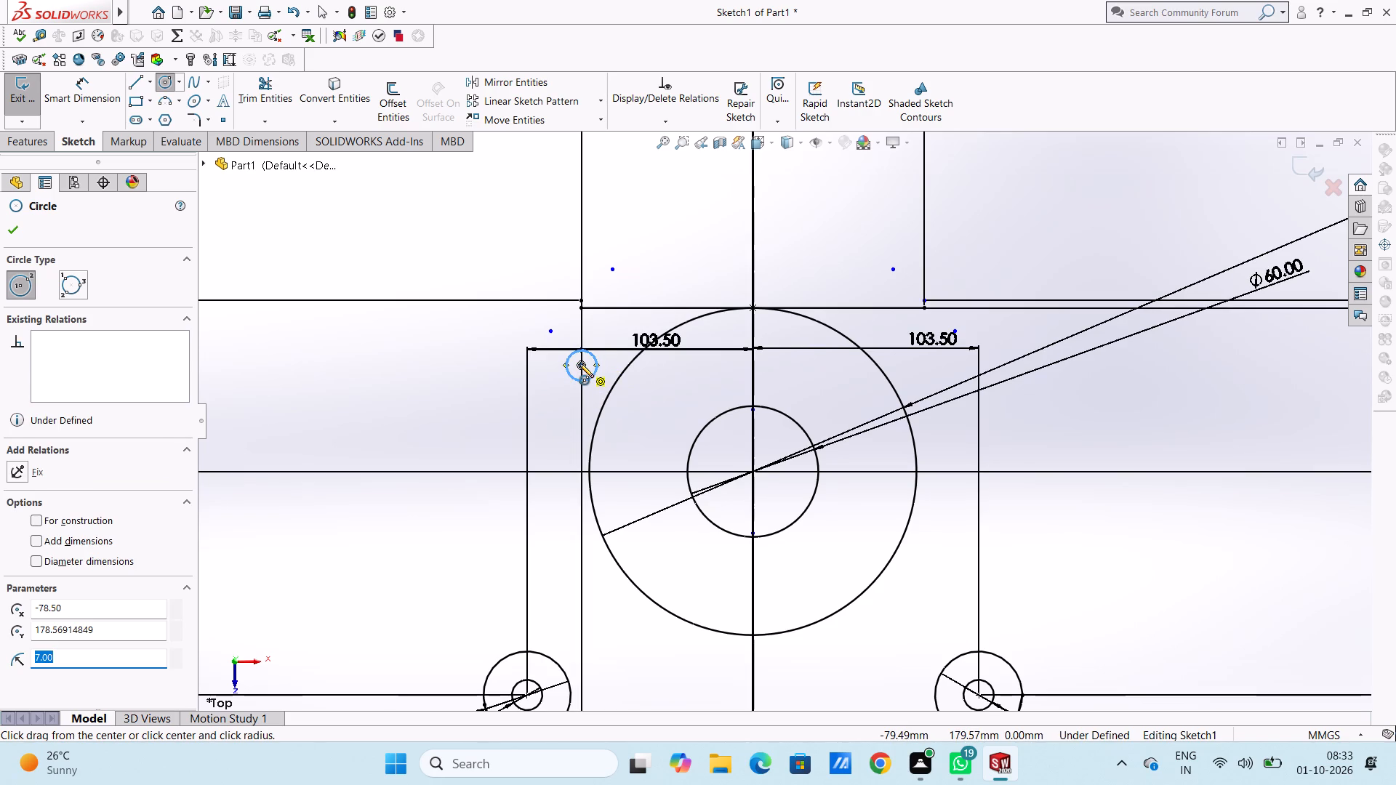
click(579, 363)
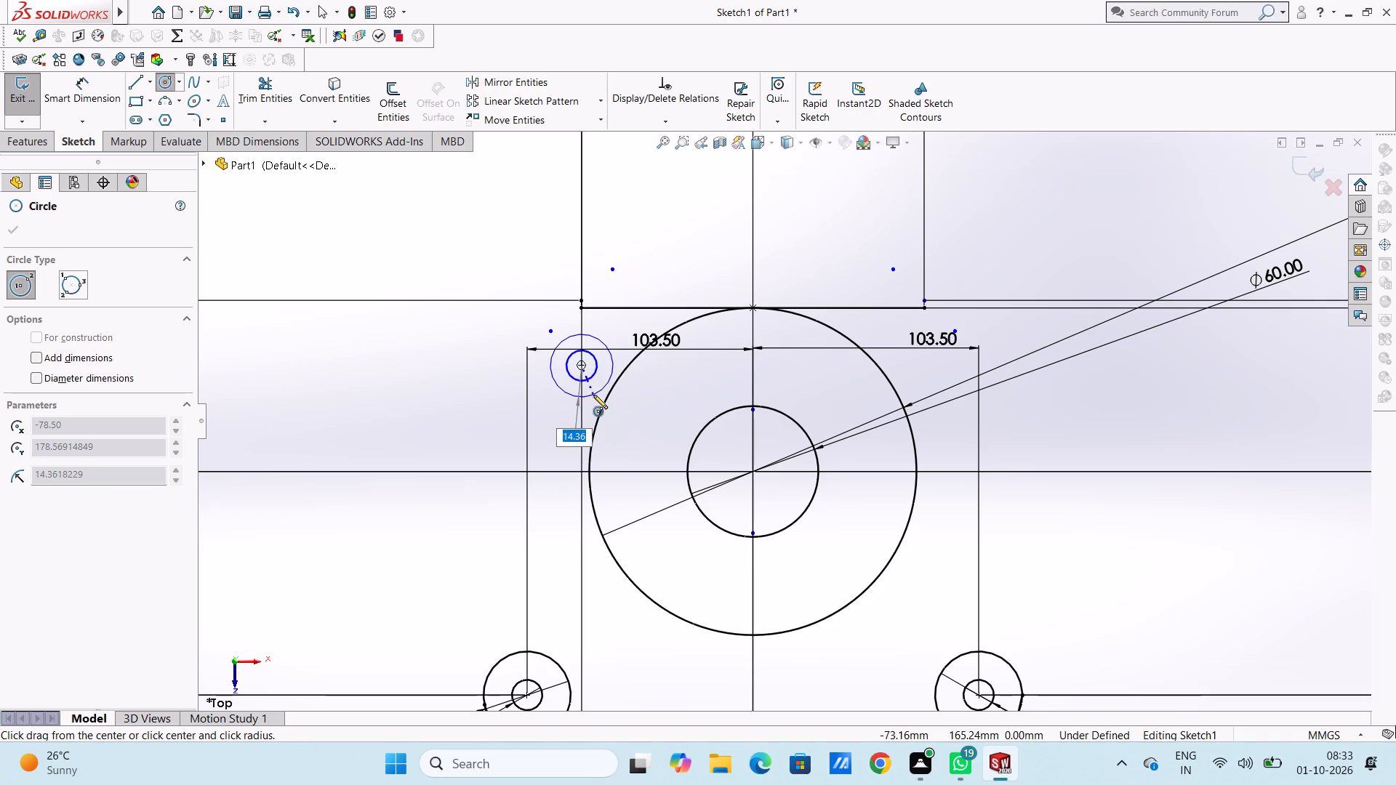
text(20)
key(Return)
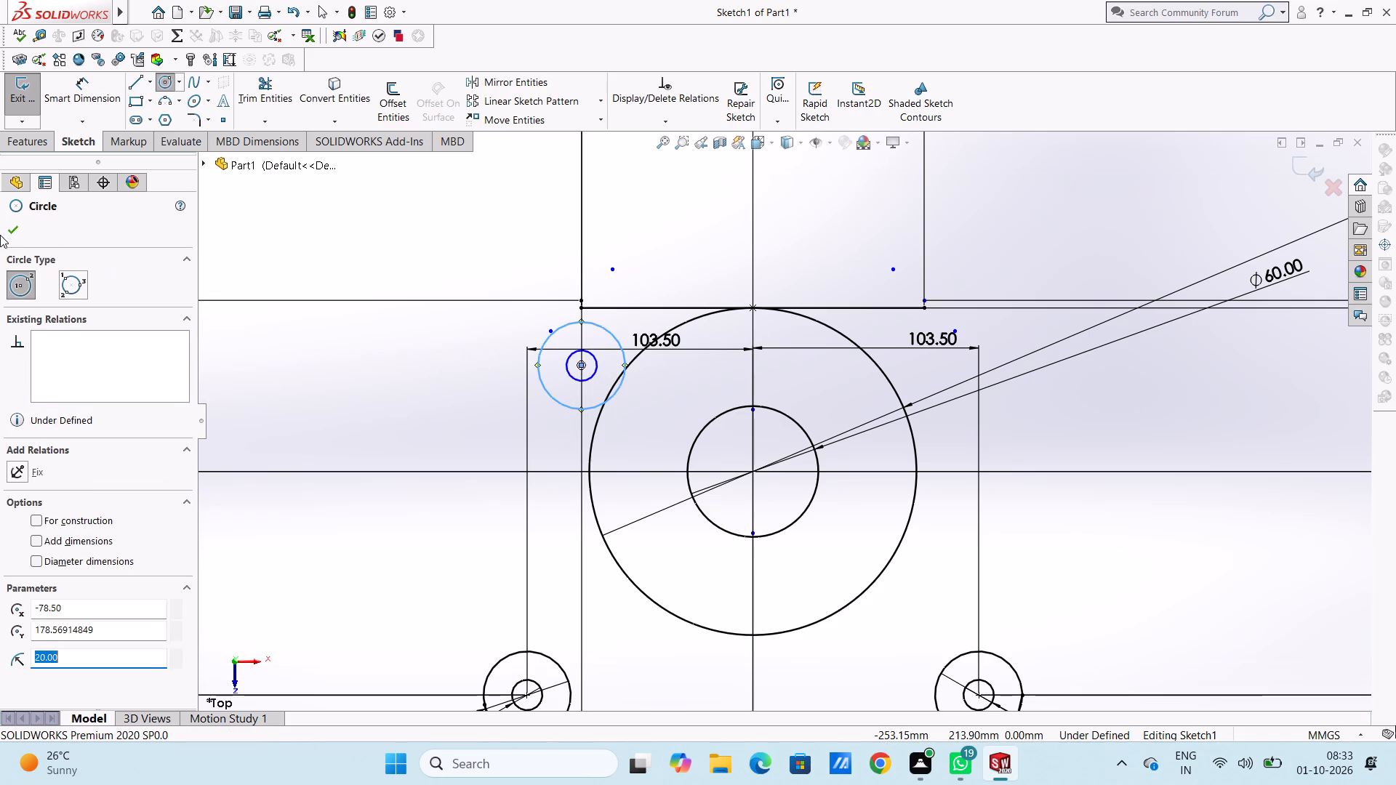
click(10, 234)
Dimension the diameter of the new 20 mm radius circle below the line's left end.
click(94, 94)
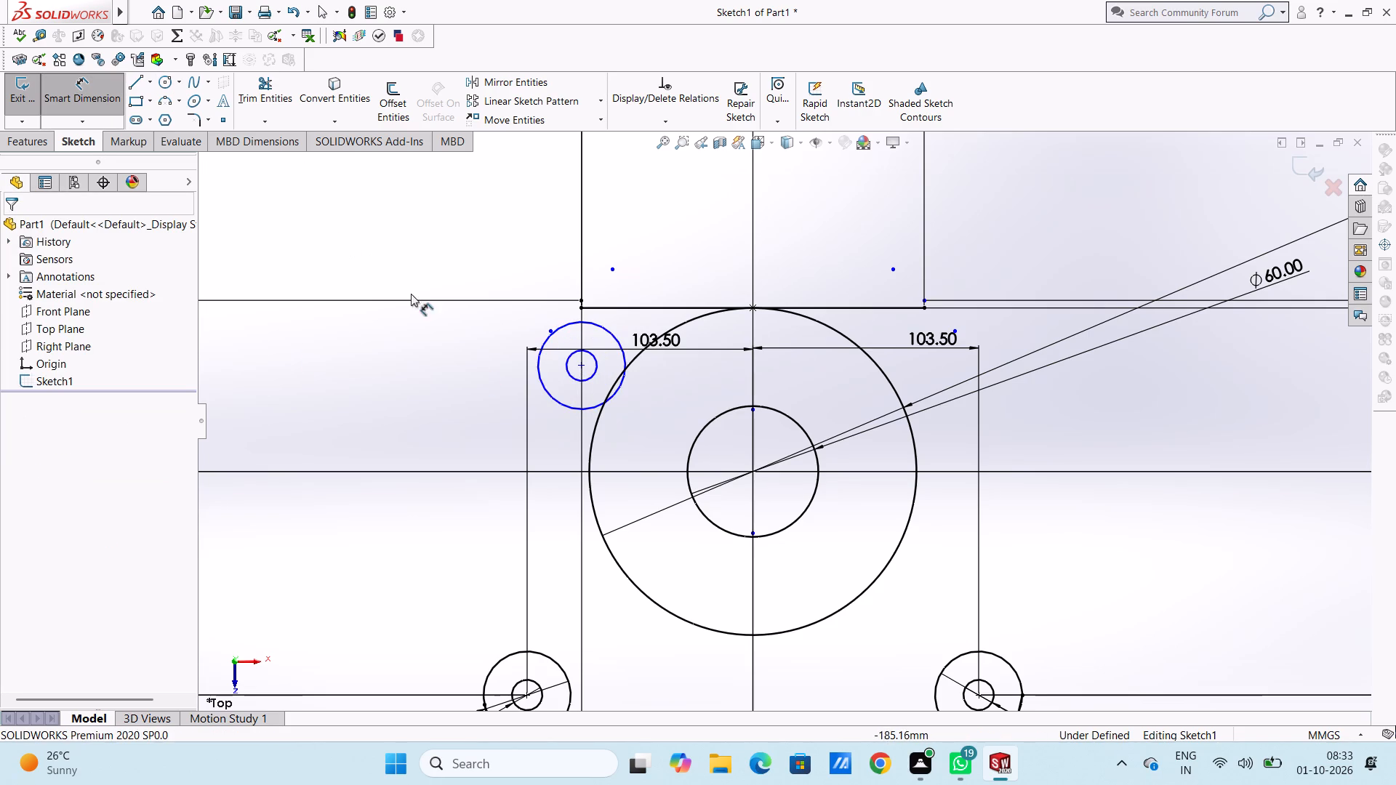
scroll(447, 326, up, 4)
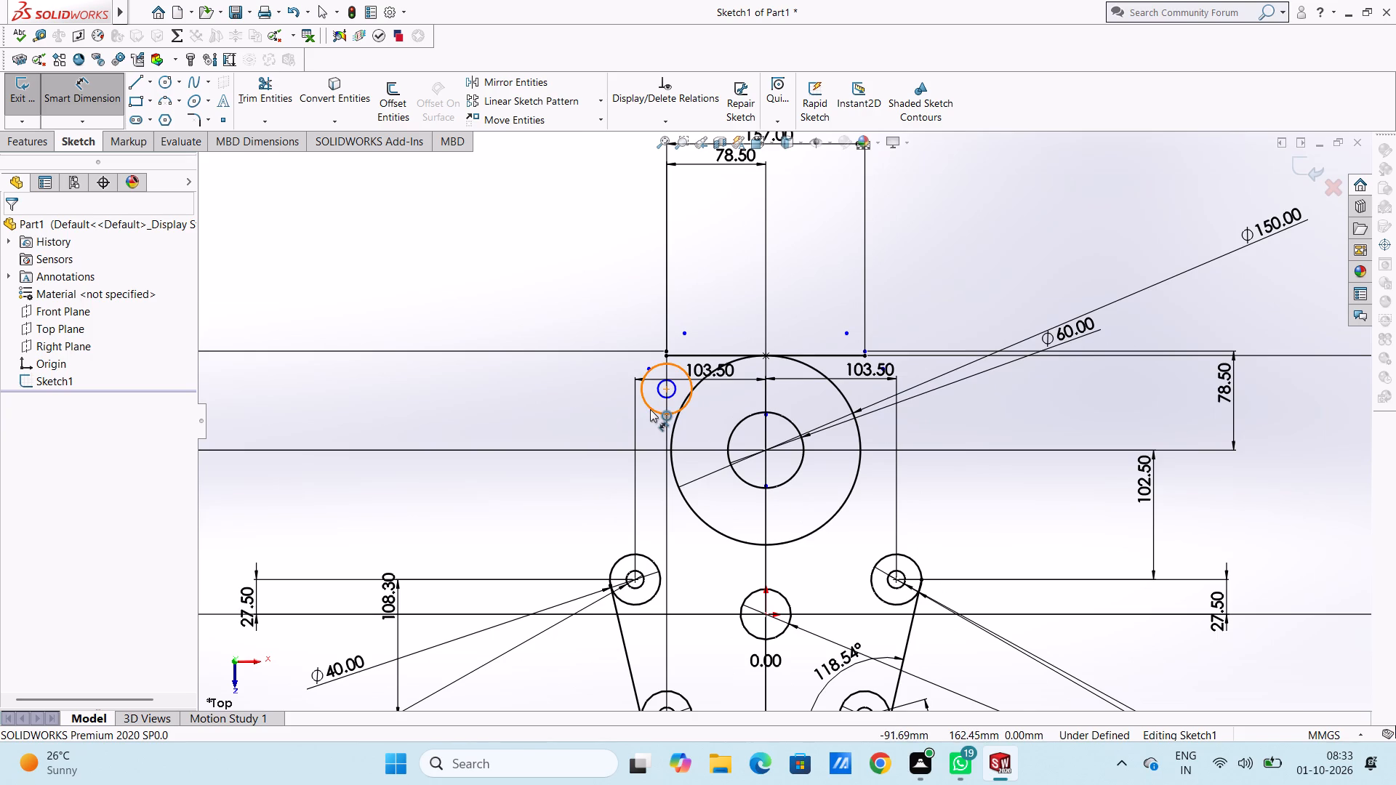
click(650, 409)
click(276, 223)
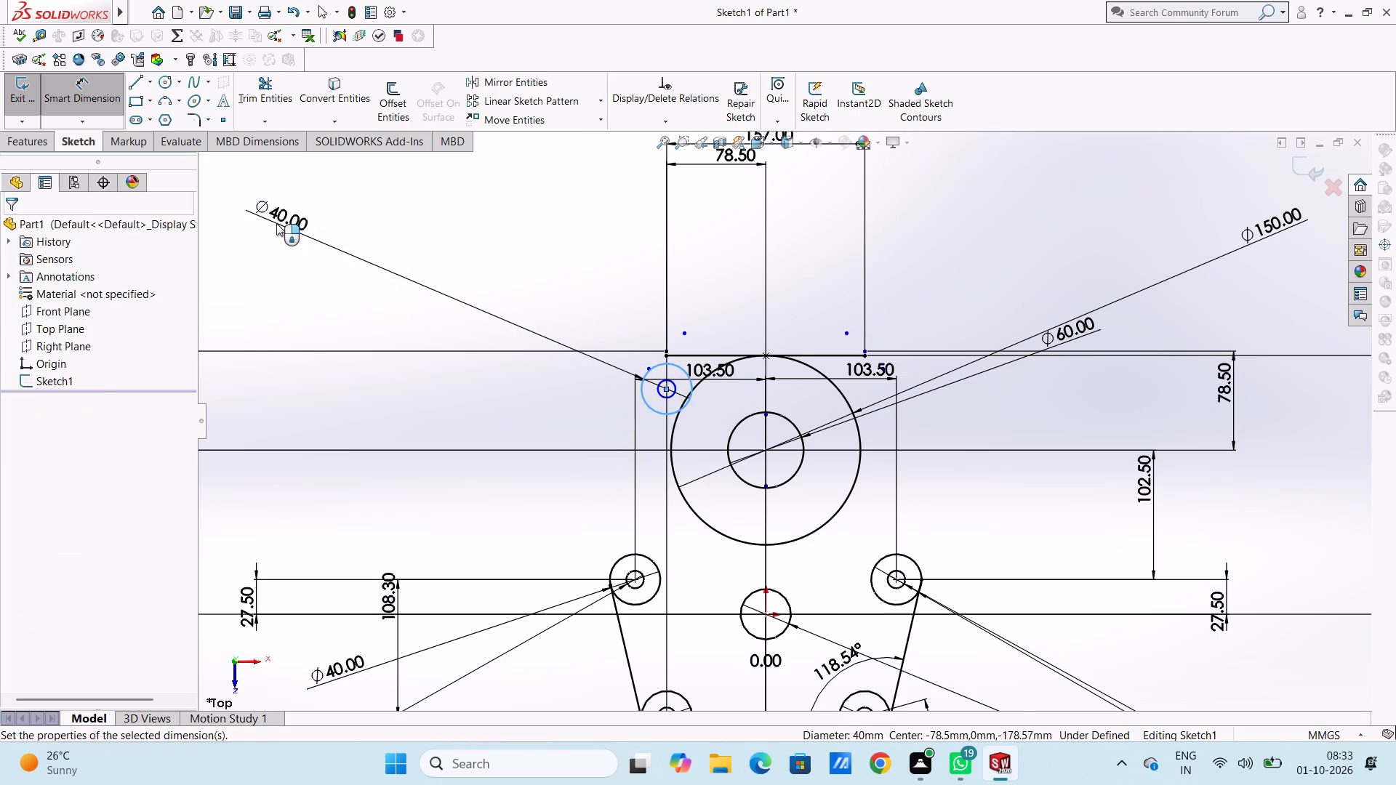
click(221, 206)
click(324, 286)
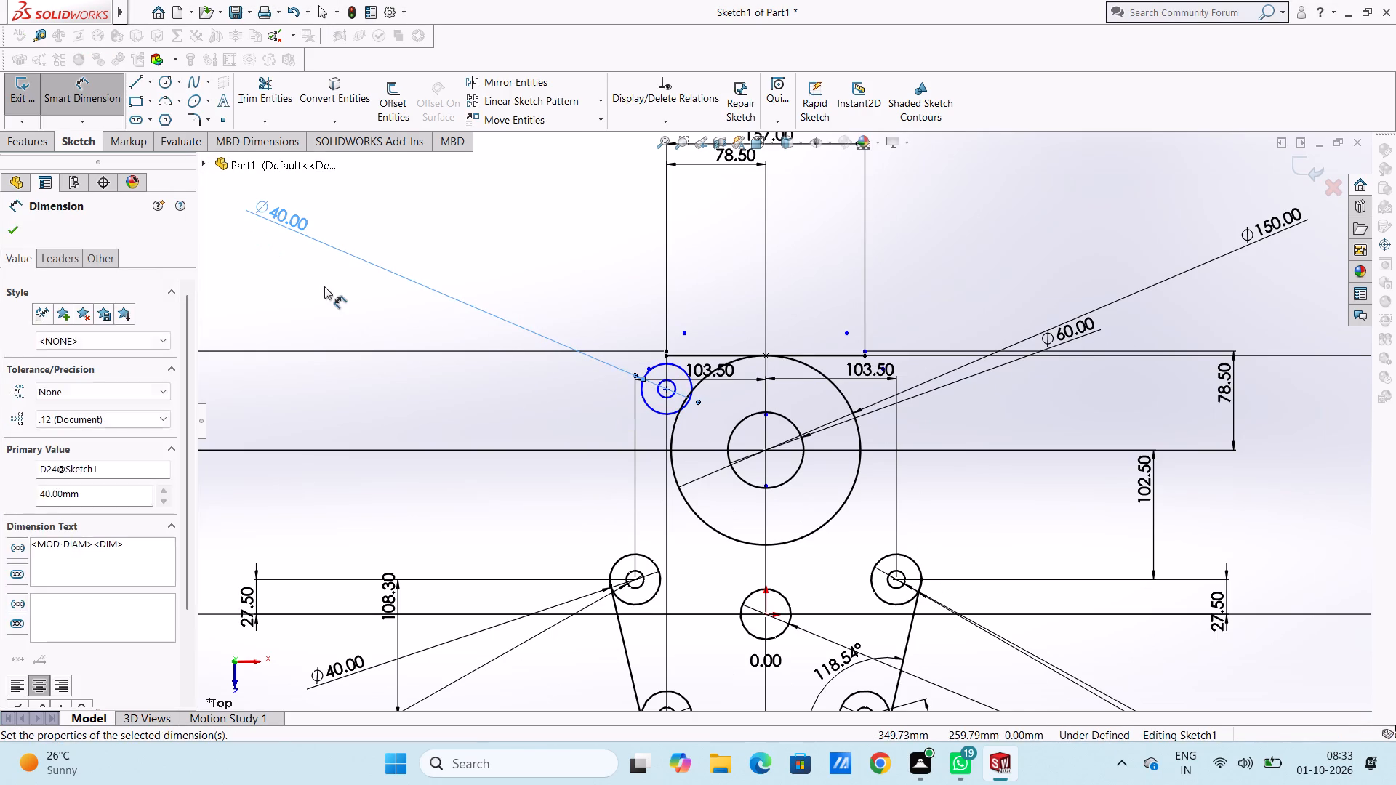
Dimension the diameter of the inner 7 mm radius circle below the horizontal line's left end.
click(674, 382)
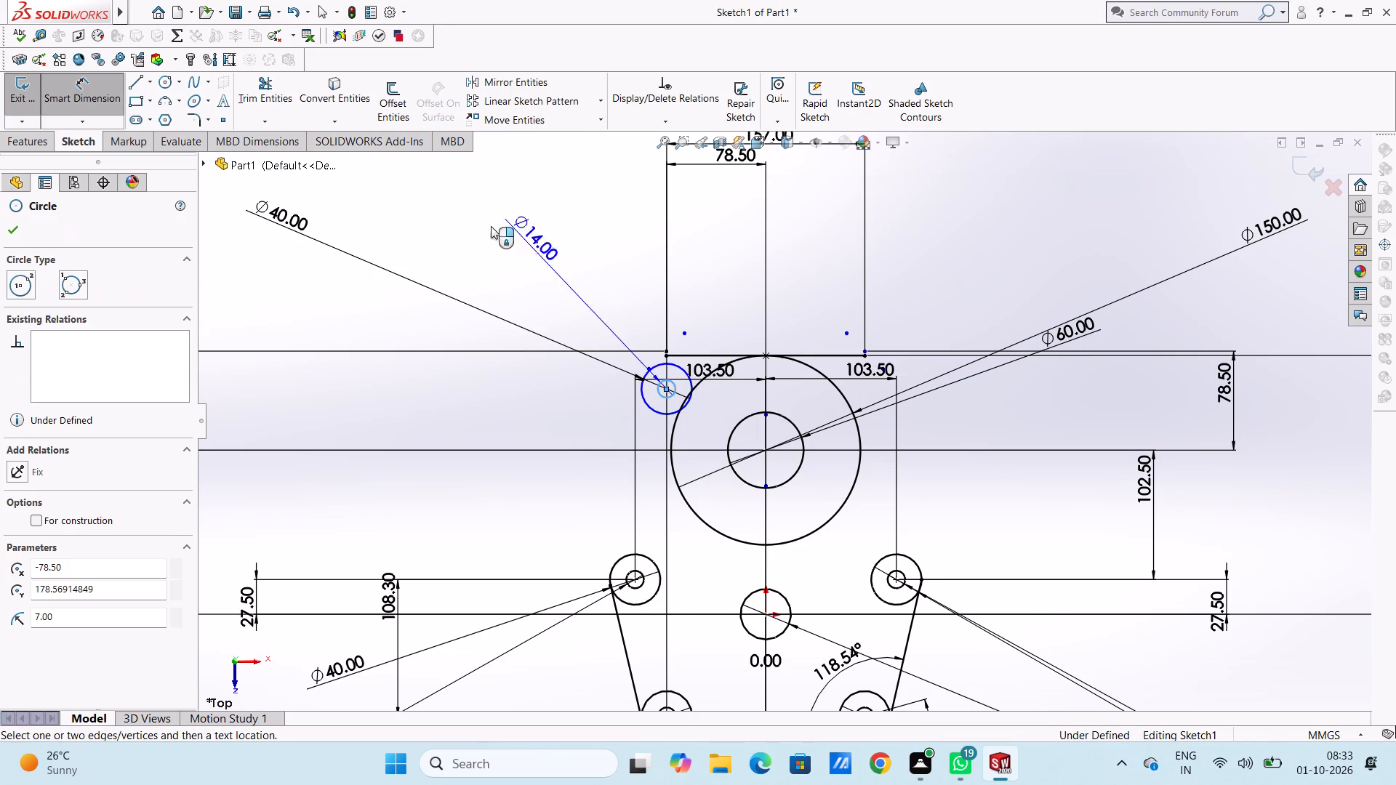
click(403, 198)
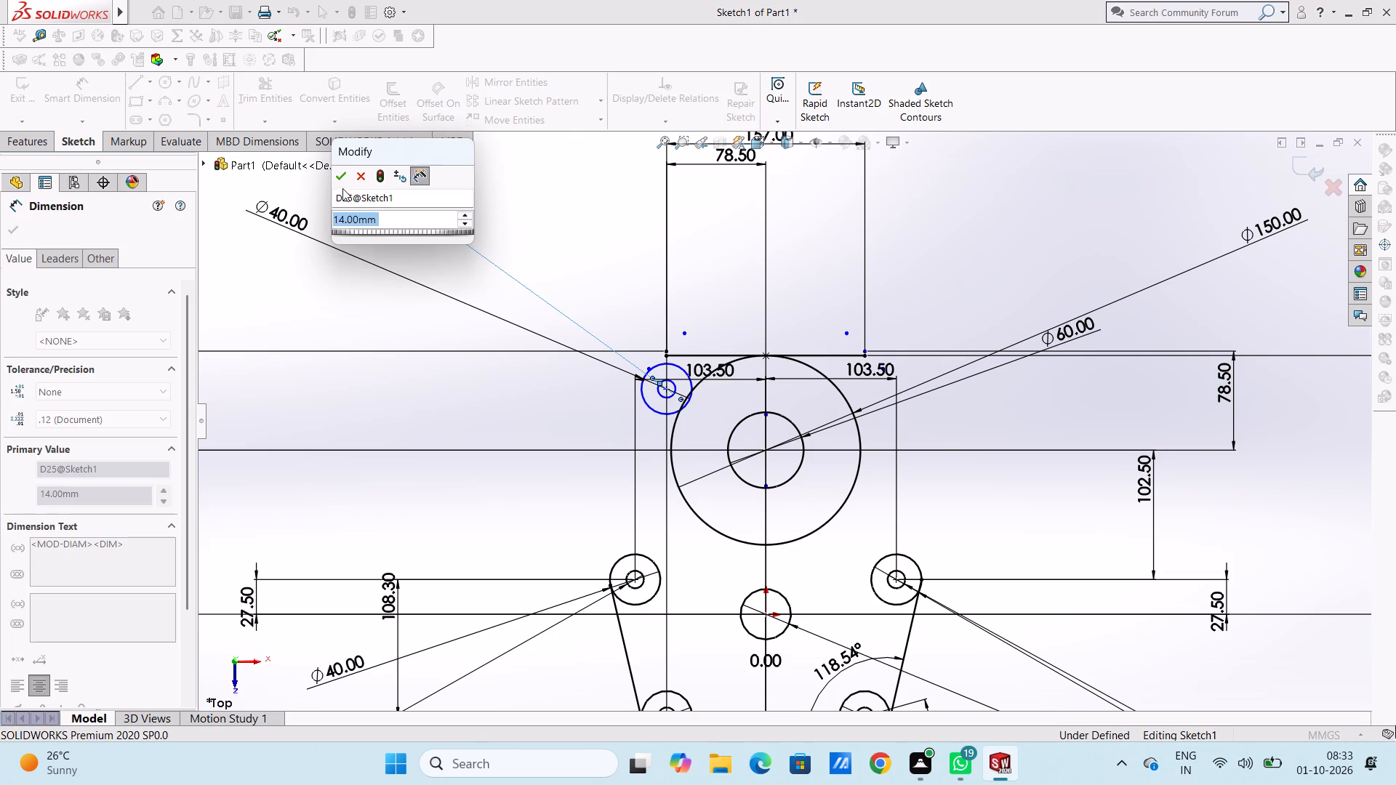
click(339, 178)
click(436, 264)
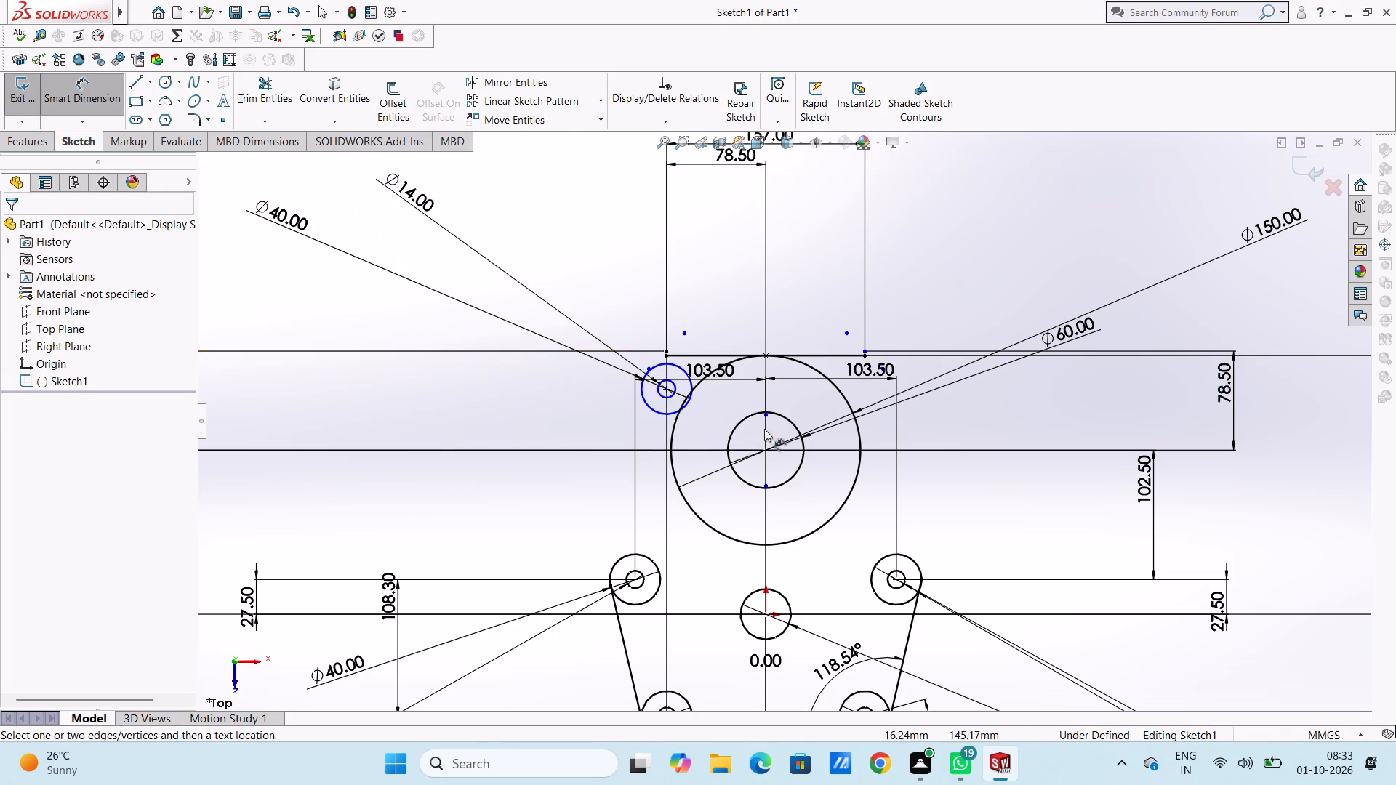
Draw two concentric circles of 7 mm and 20 mm radius below the horizontal line's right end, centred level with the left pair and 78.5 mm right of the origin.
scroll(860, 430, down, 5)
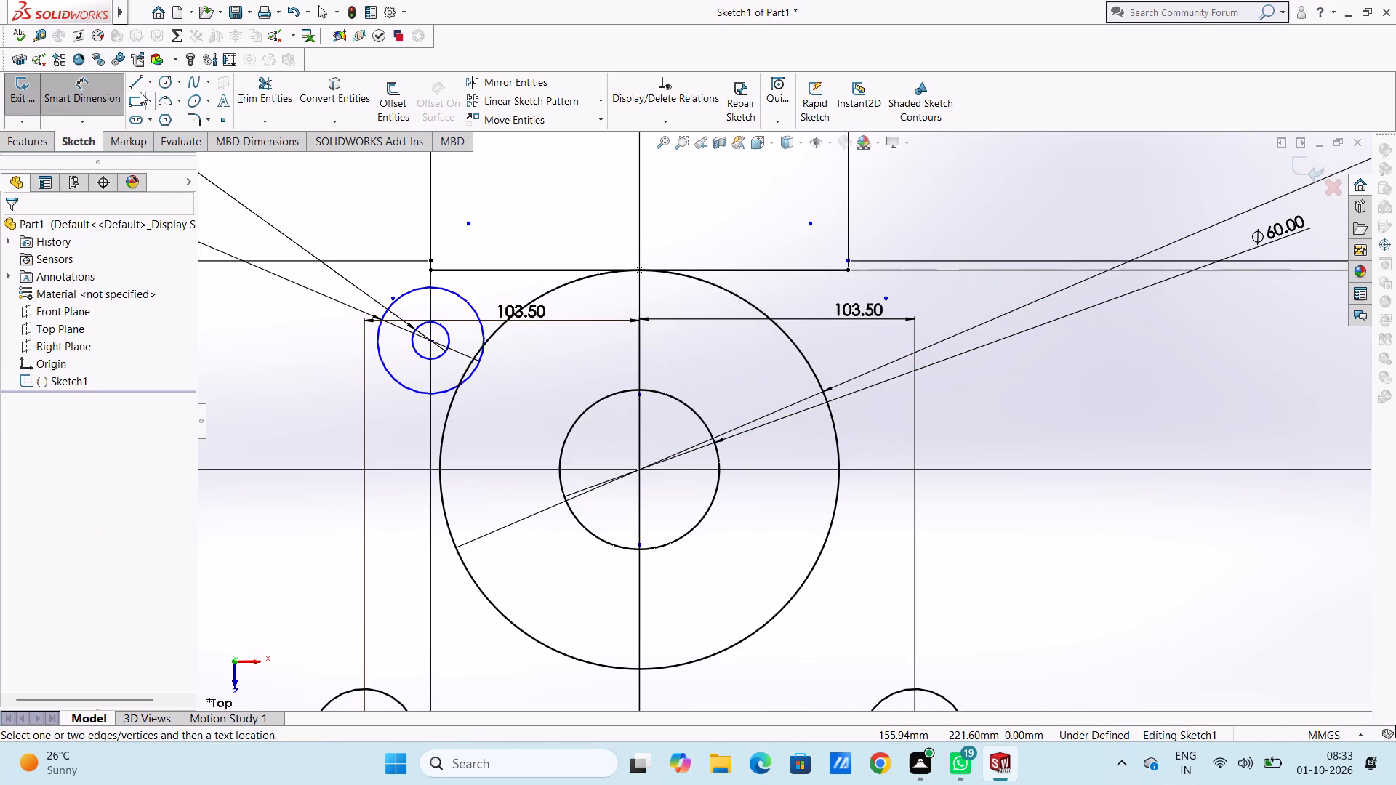
click(167, 77)
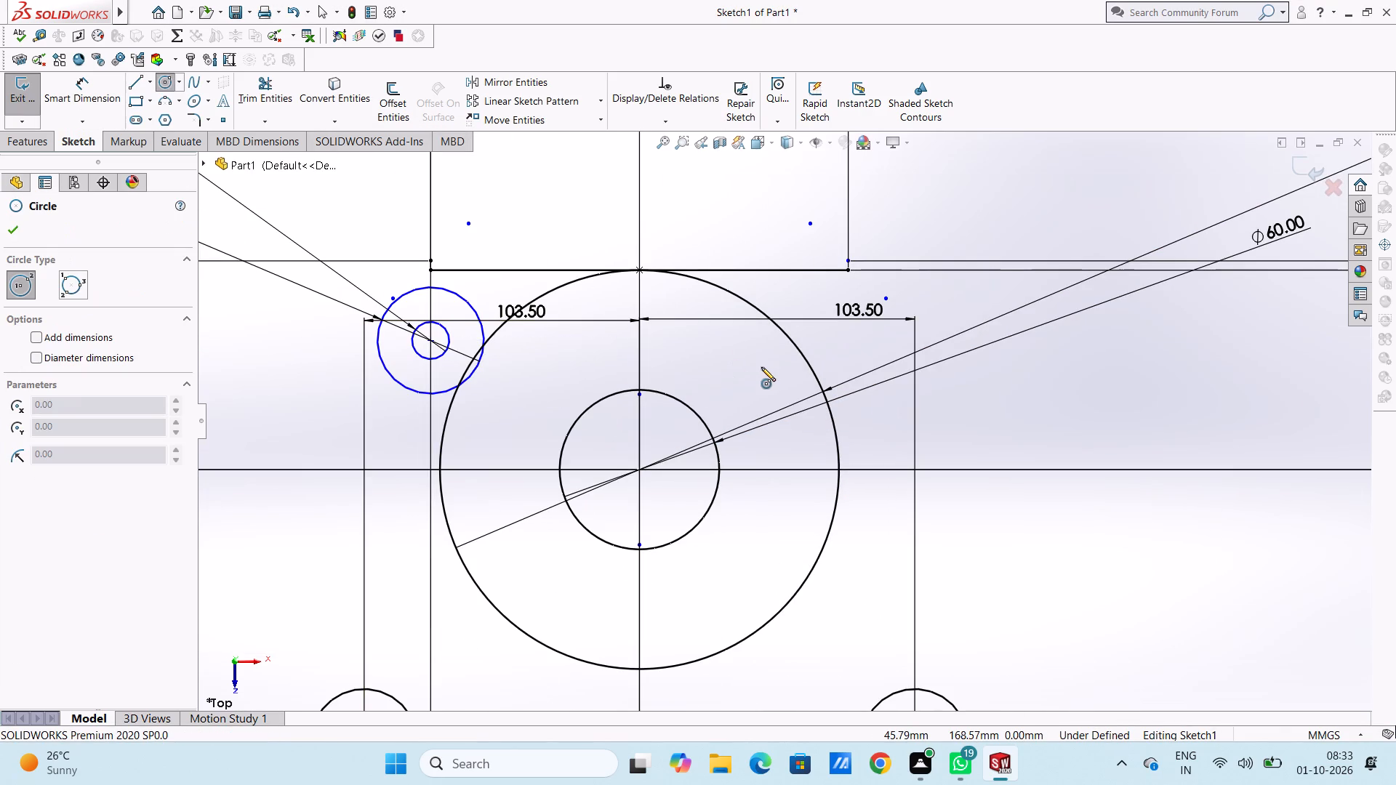
click(846, 340)
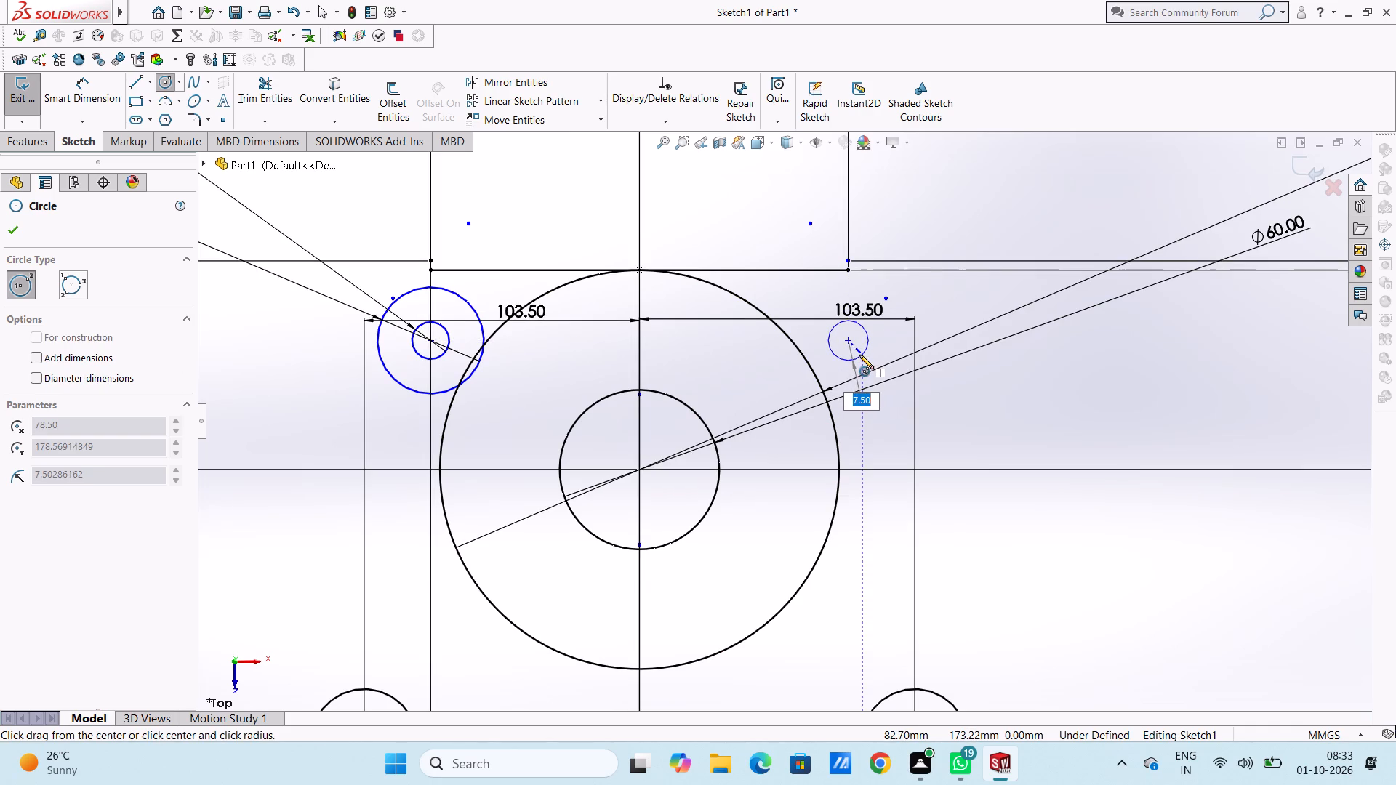
key(7)
key(Return)
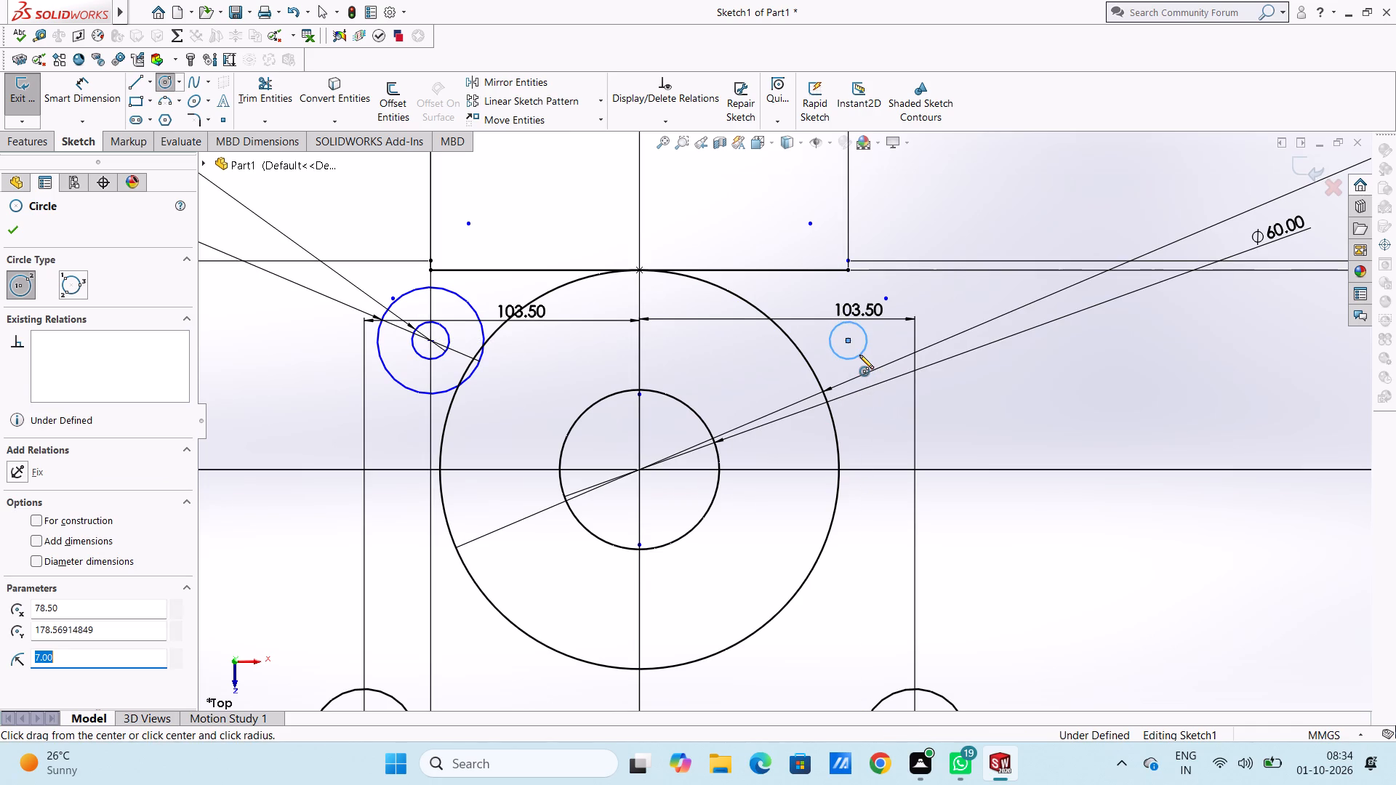
click(848, 339)
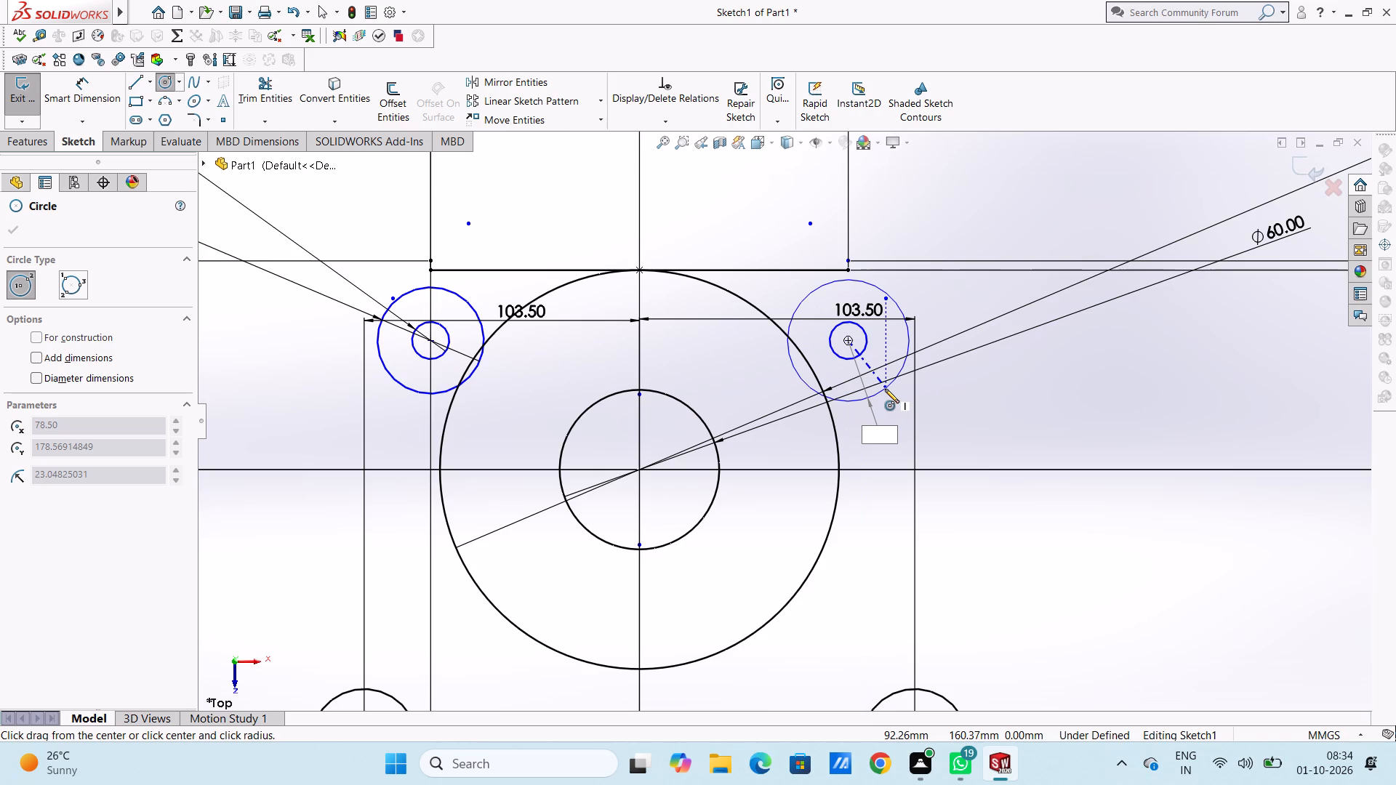
text(20)
key(Return)
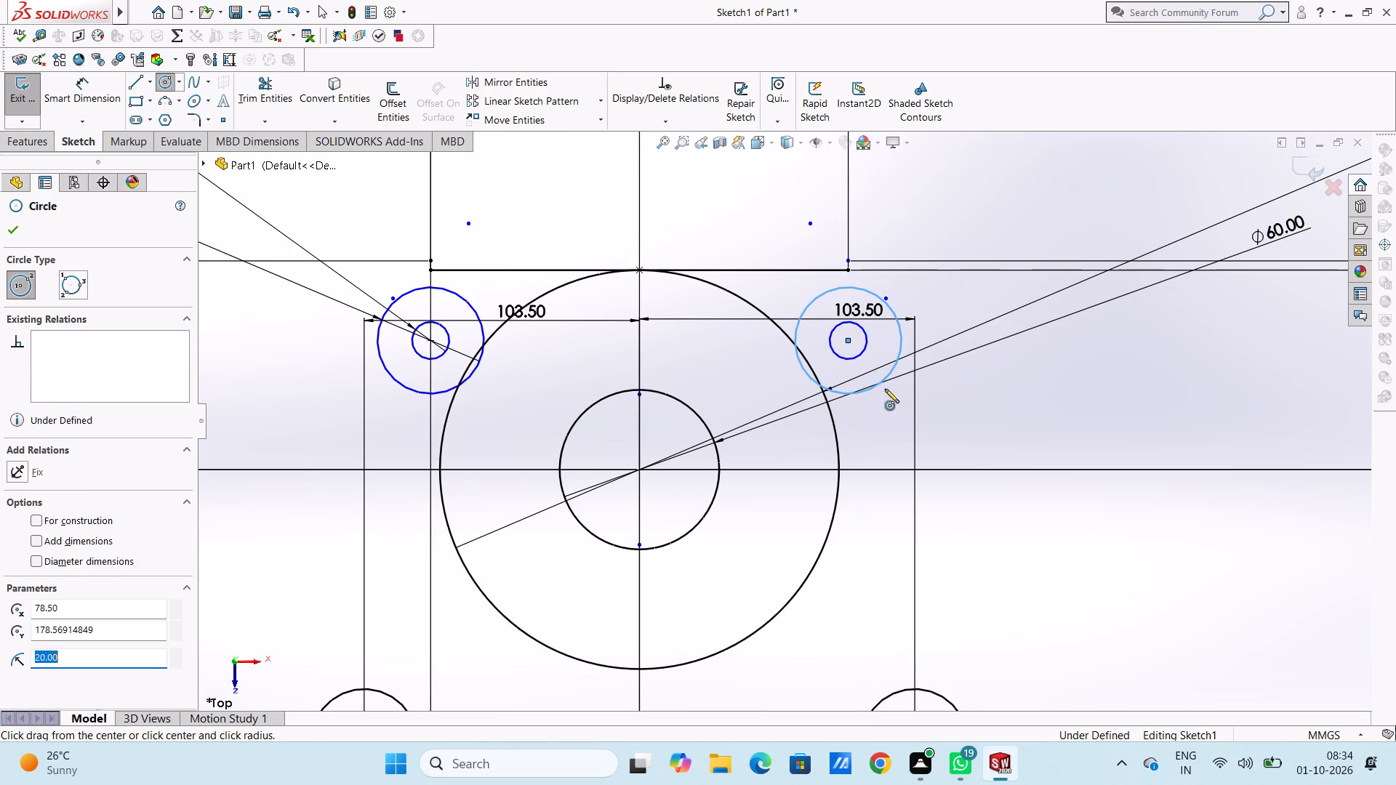
key(Escape)
key(Escape)
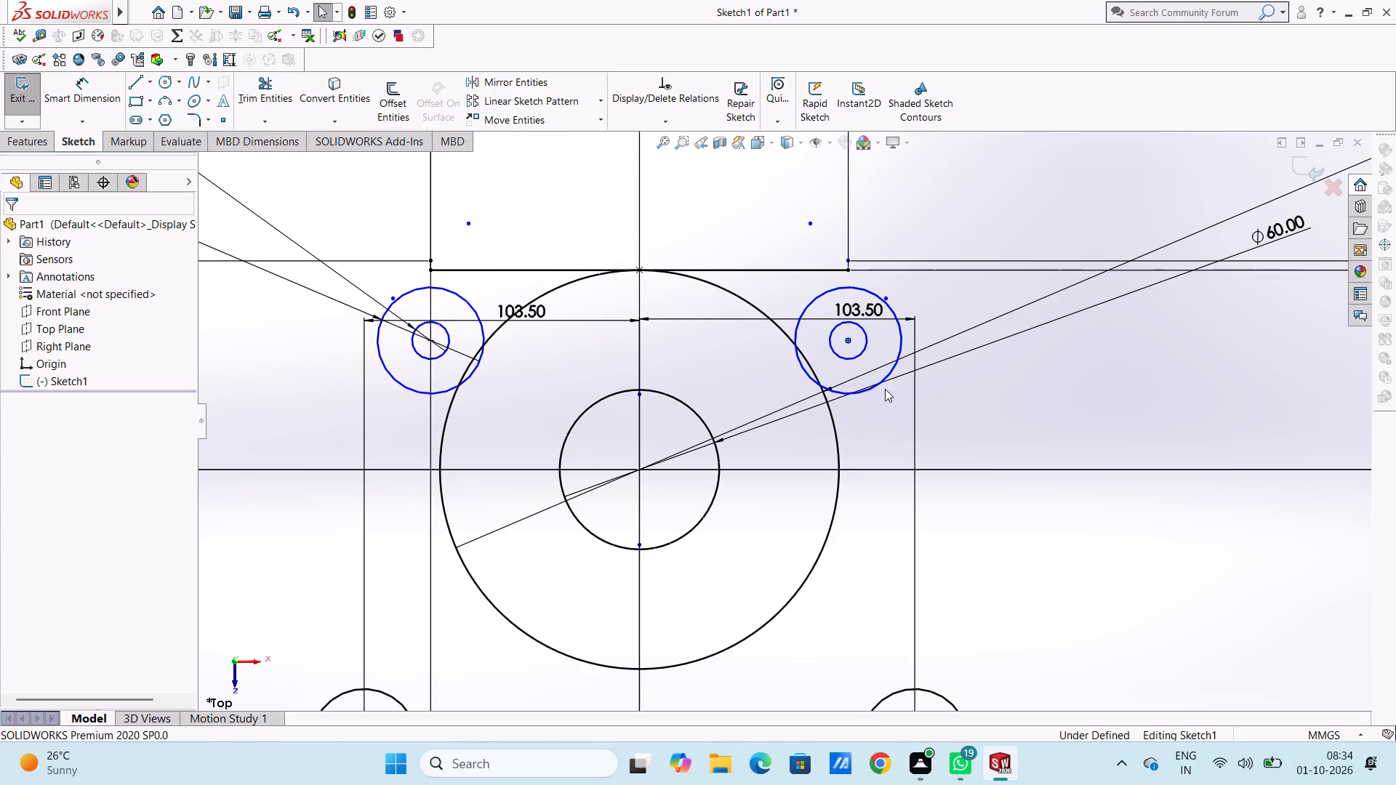
Dimension the diameters of the outer and inner circles below the horizontal line's right end.
scroll(885, 389, up, 5)
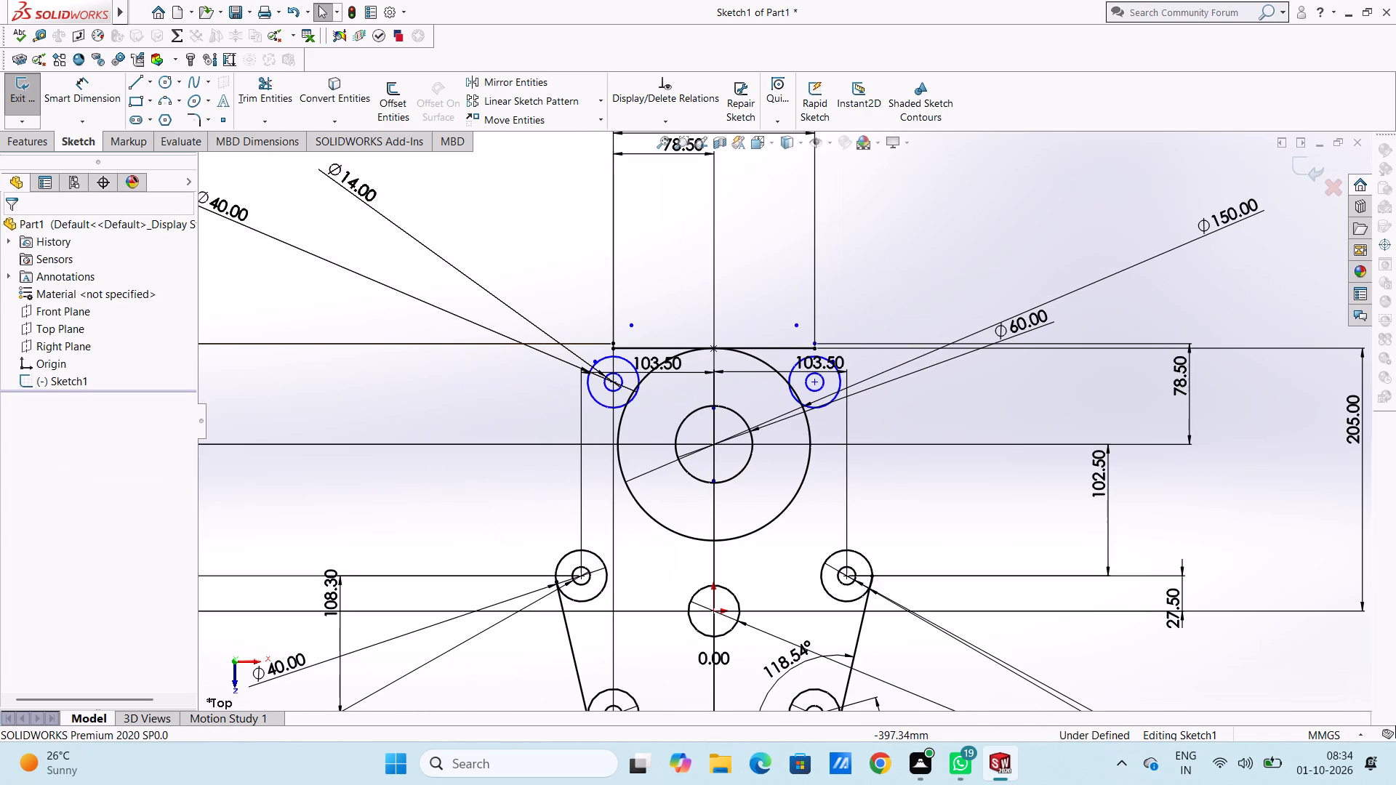
click(89, 97)
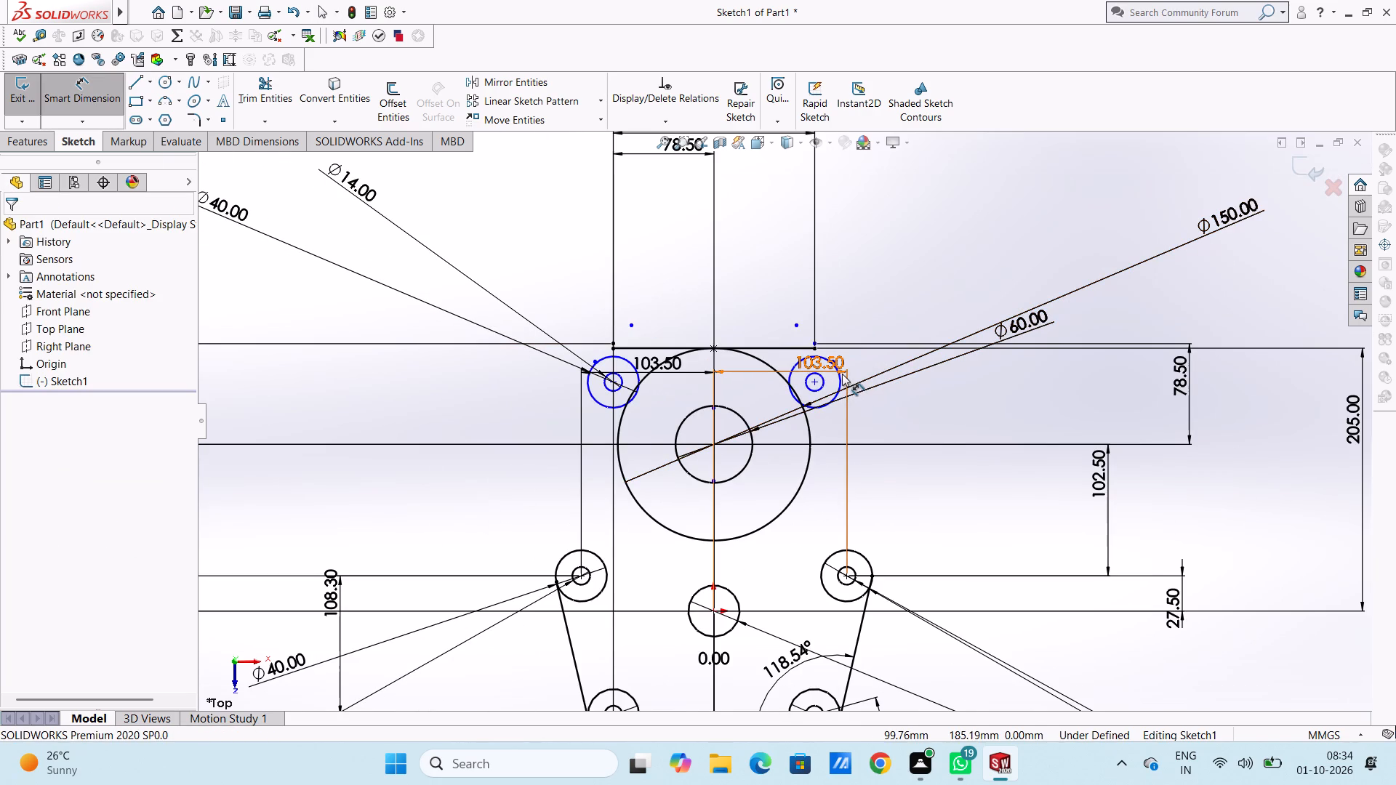
click(840, 381)
click(1178, 173)
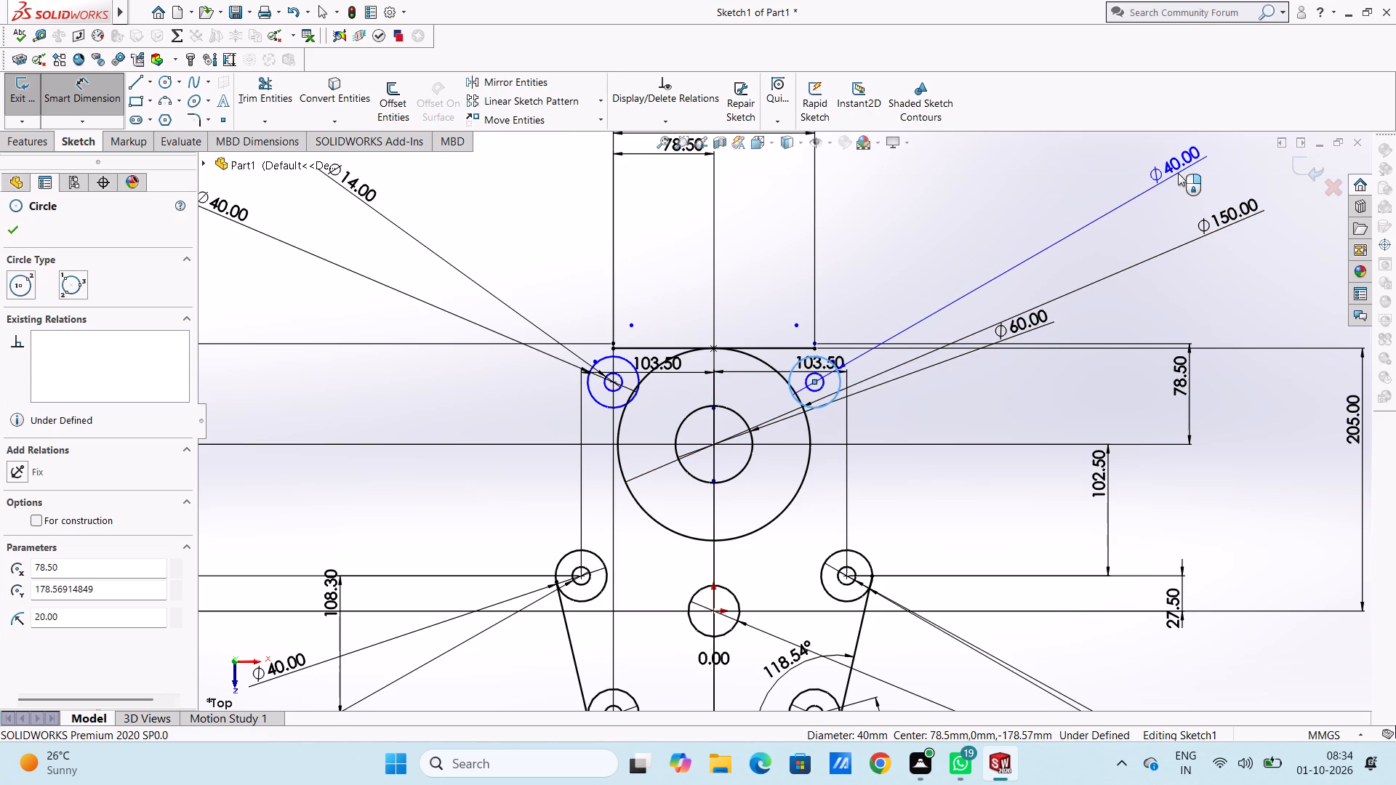
click(1115, 153)
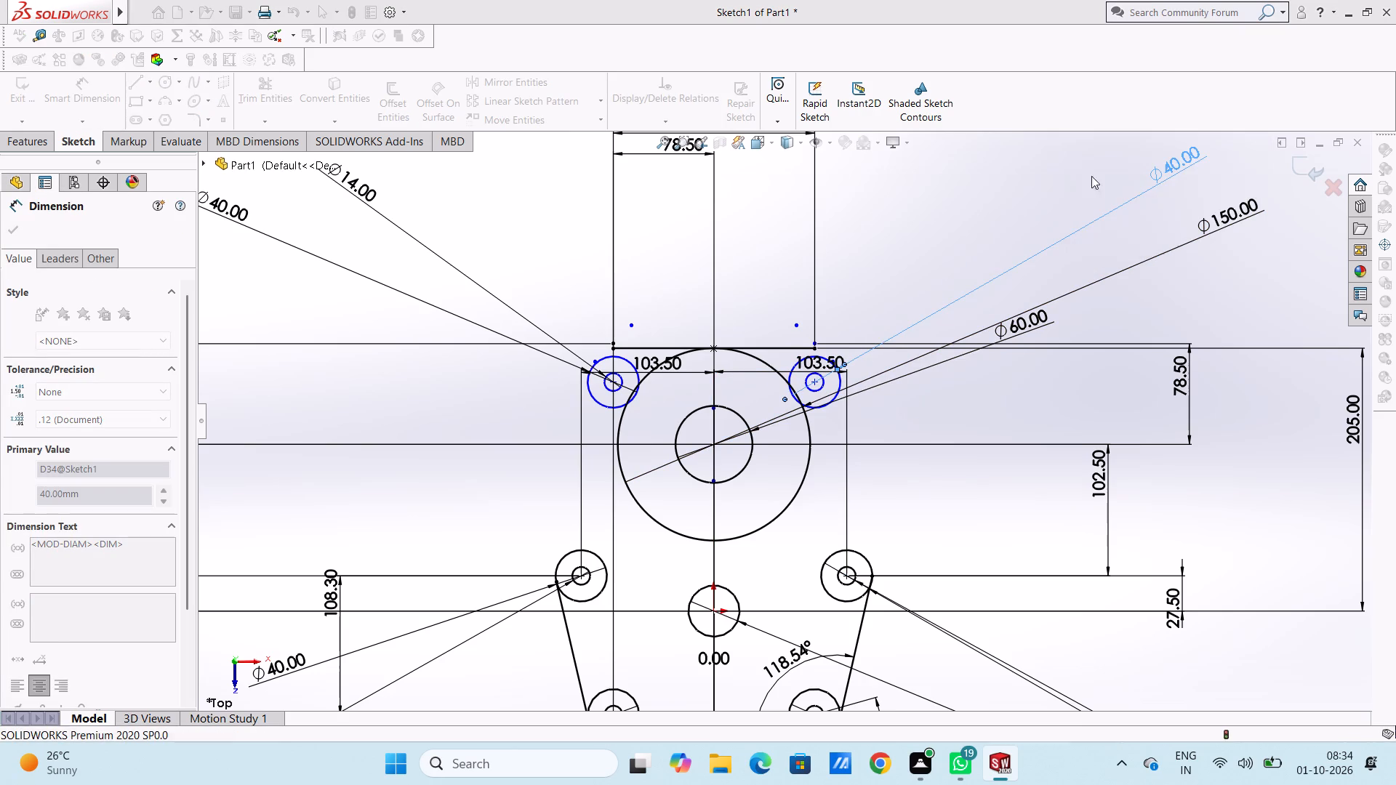
click(1059, 194)
click(825, 386)
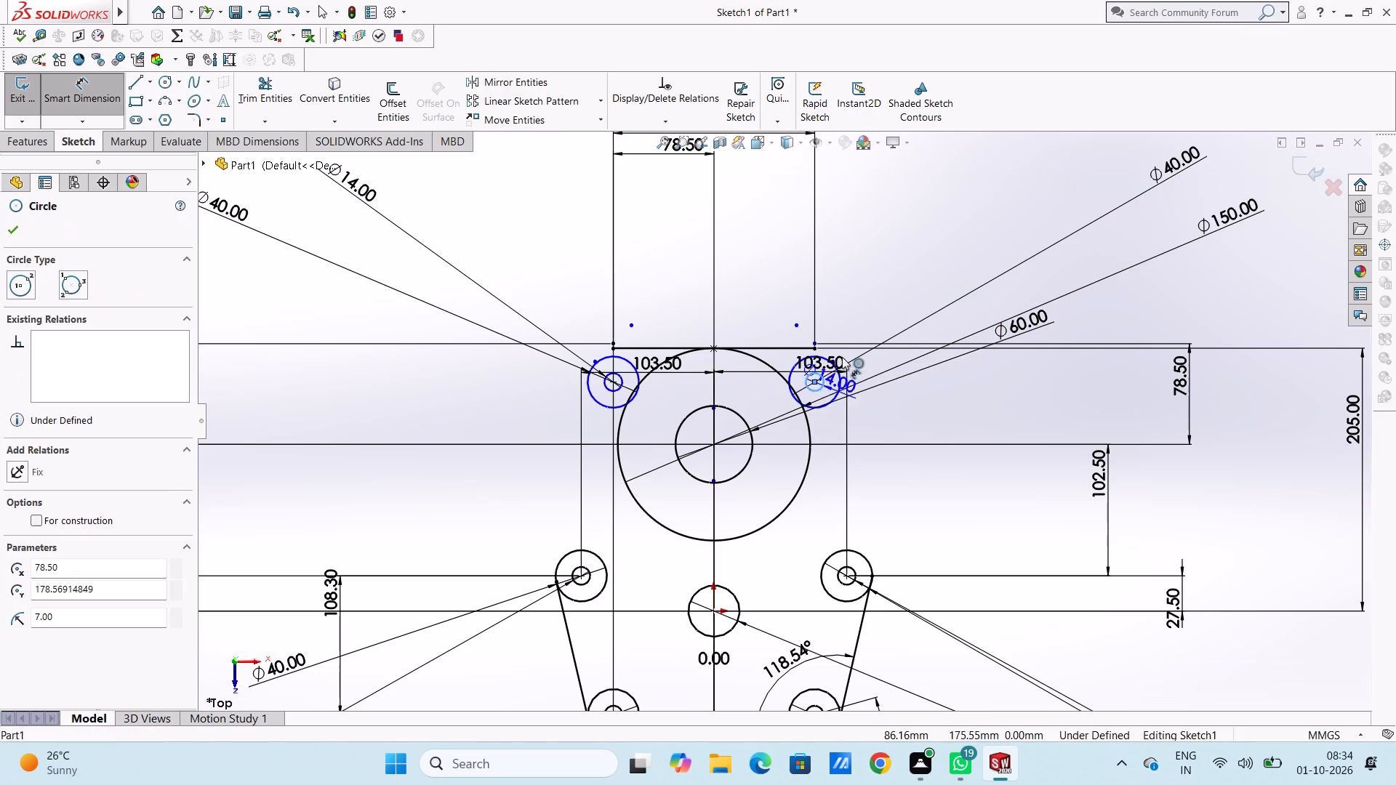
click(1026, 203)
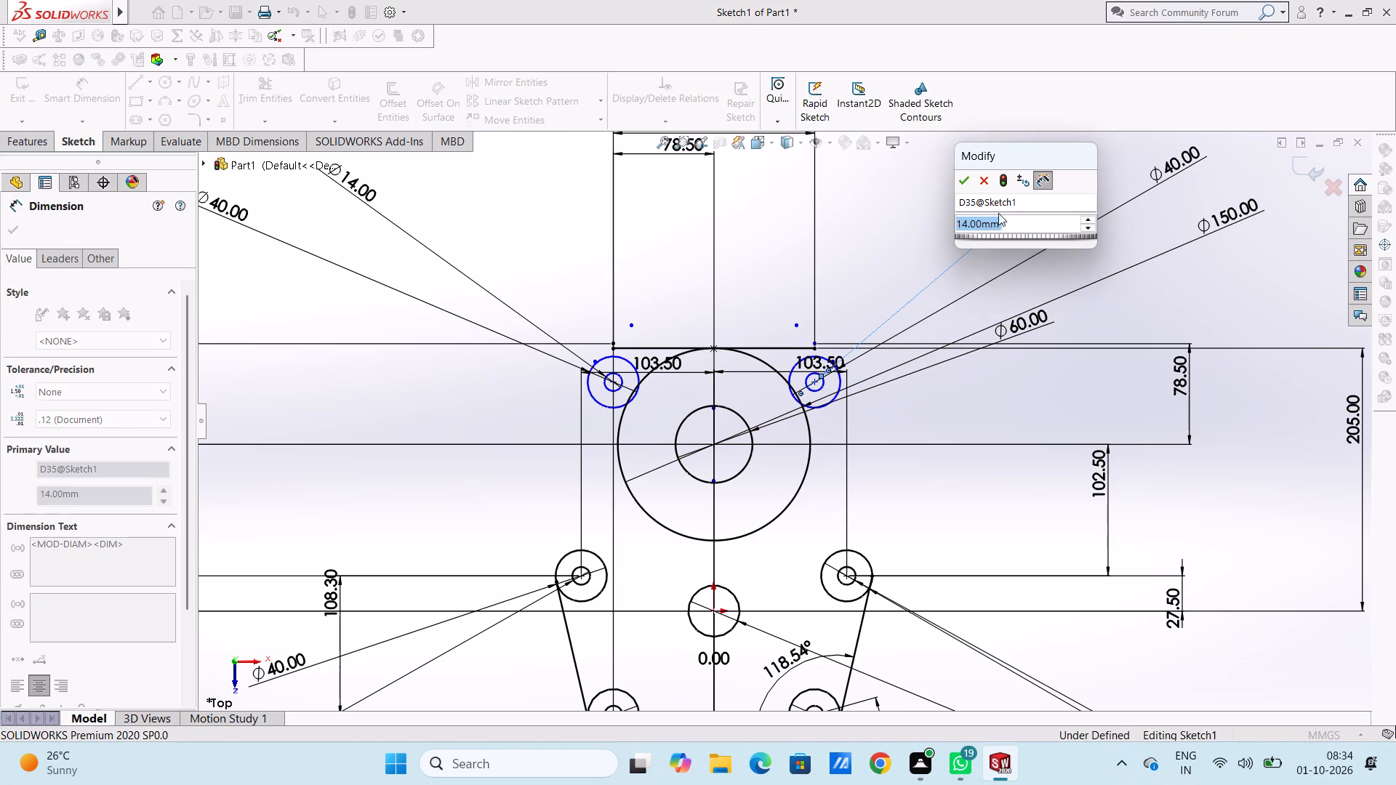
click(966, 183)
click(933, 209)
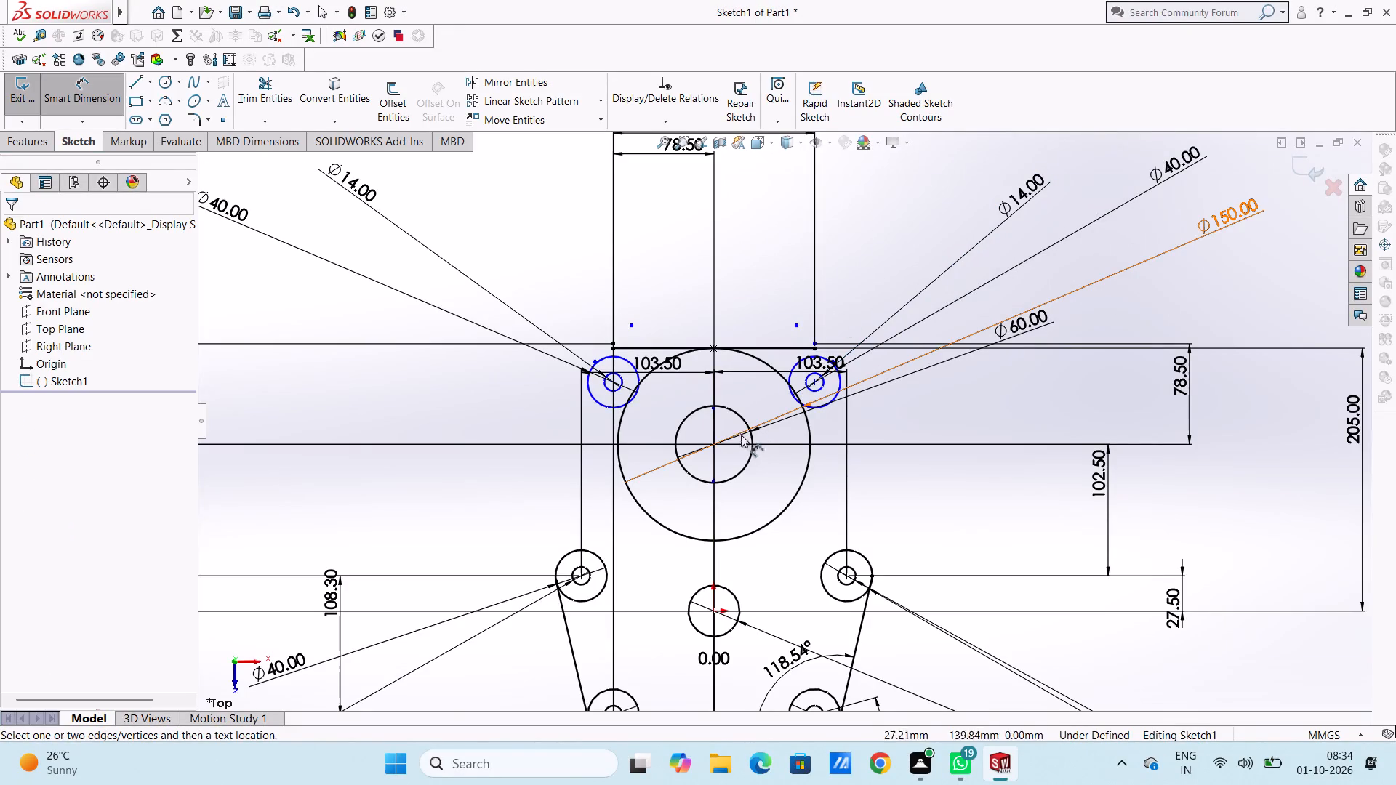
Dimension the vertical distance from the origin to the centre of the upper right circle pair as 178 mm.
click(712, 611)
click(816, 378)
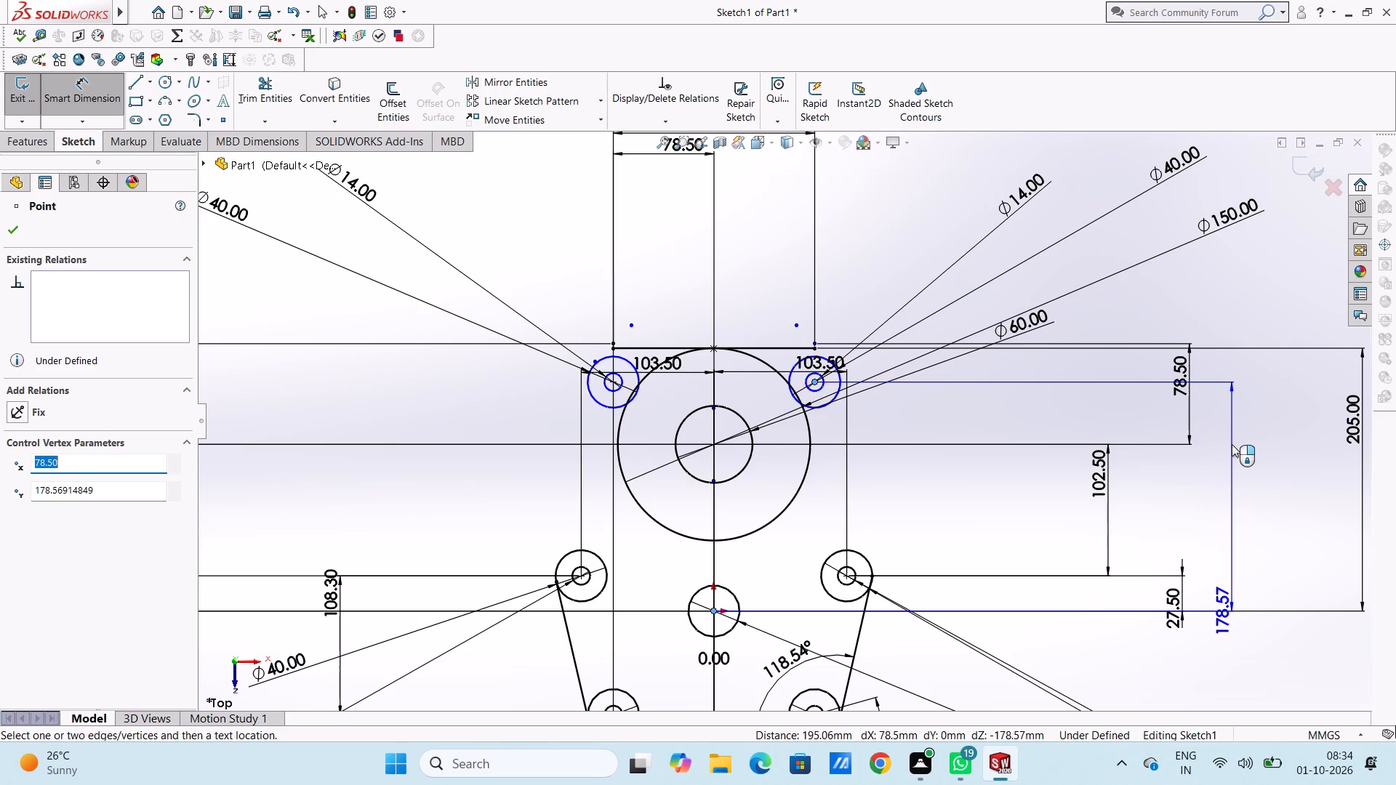
click(1231, 448)
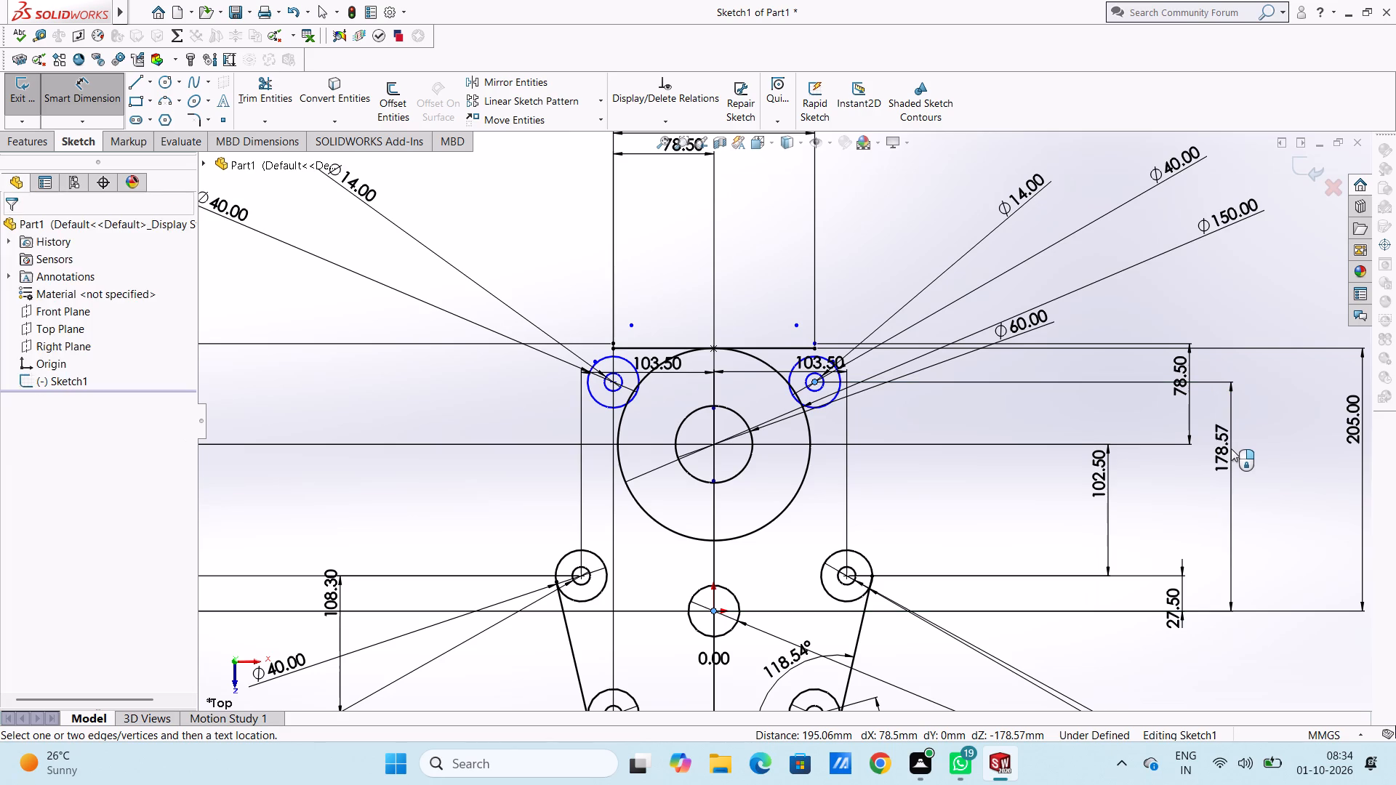
text(178)
key(Return)
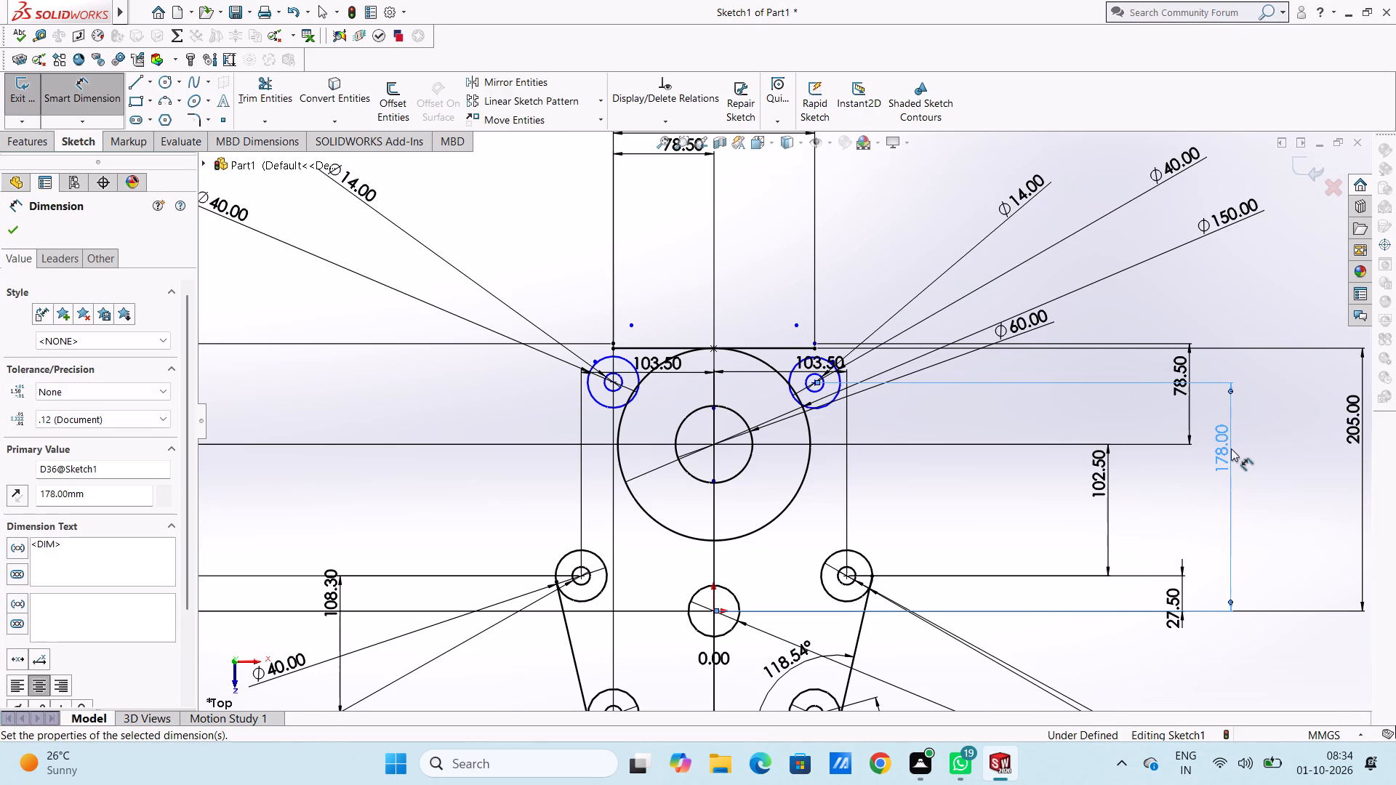
click(1086, 409)
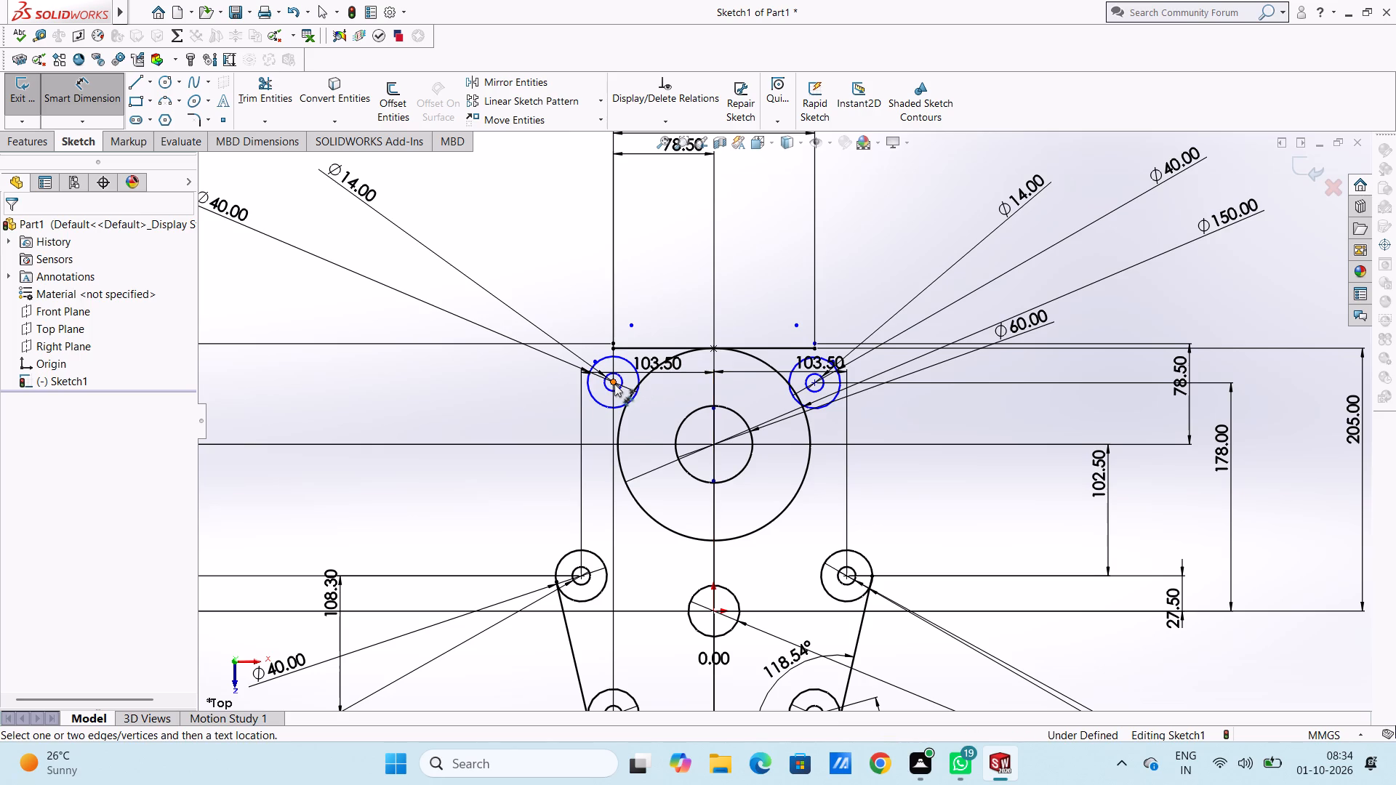
Dimension the vertical distance from the origin to the centre of the upper left circle pair as 178 mm.
click(614, 384)
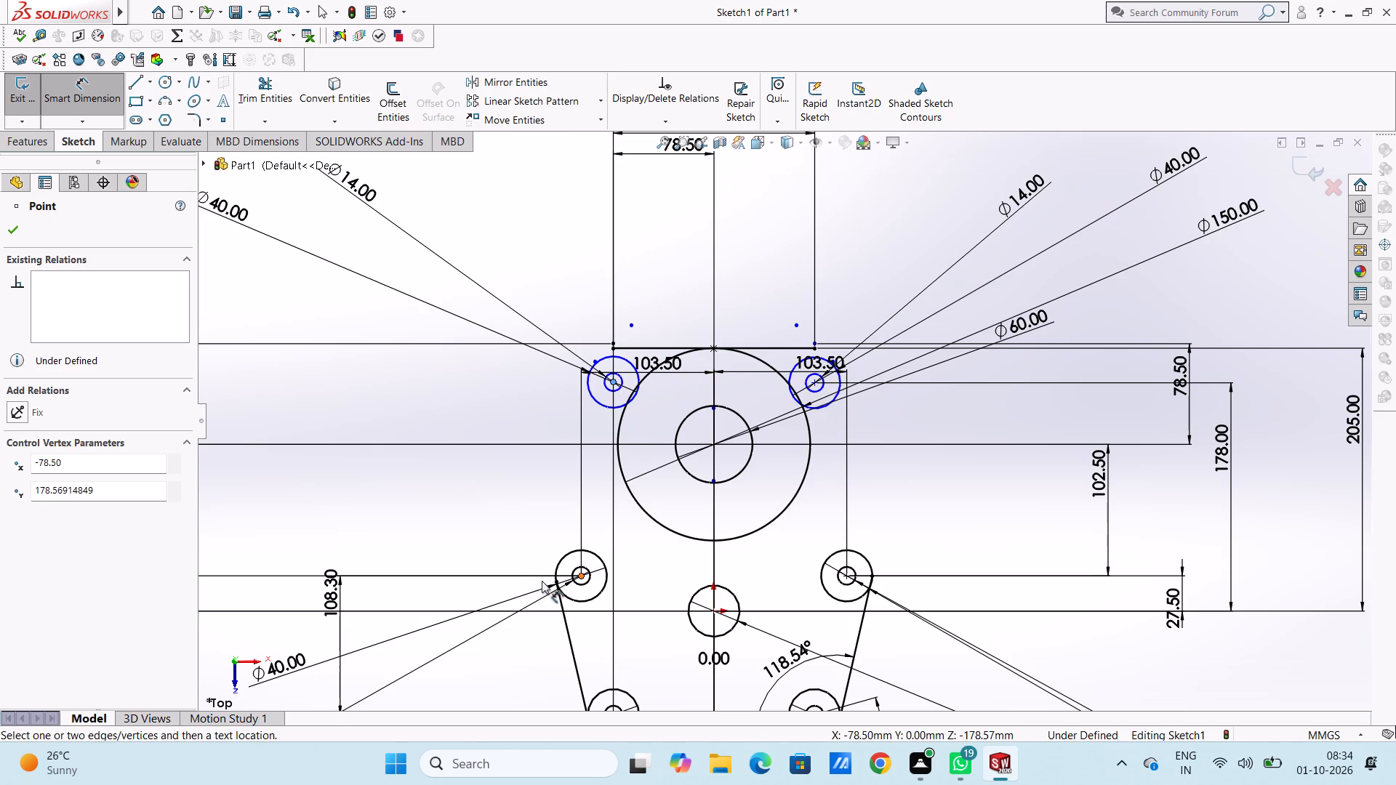
click(579, 576)
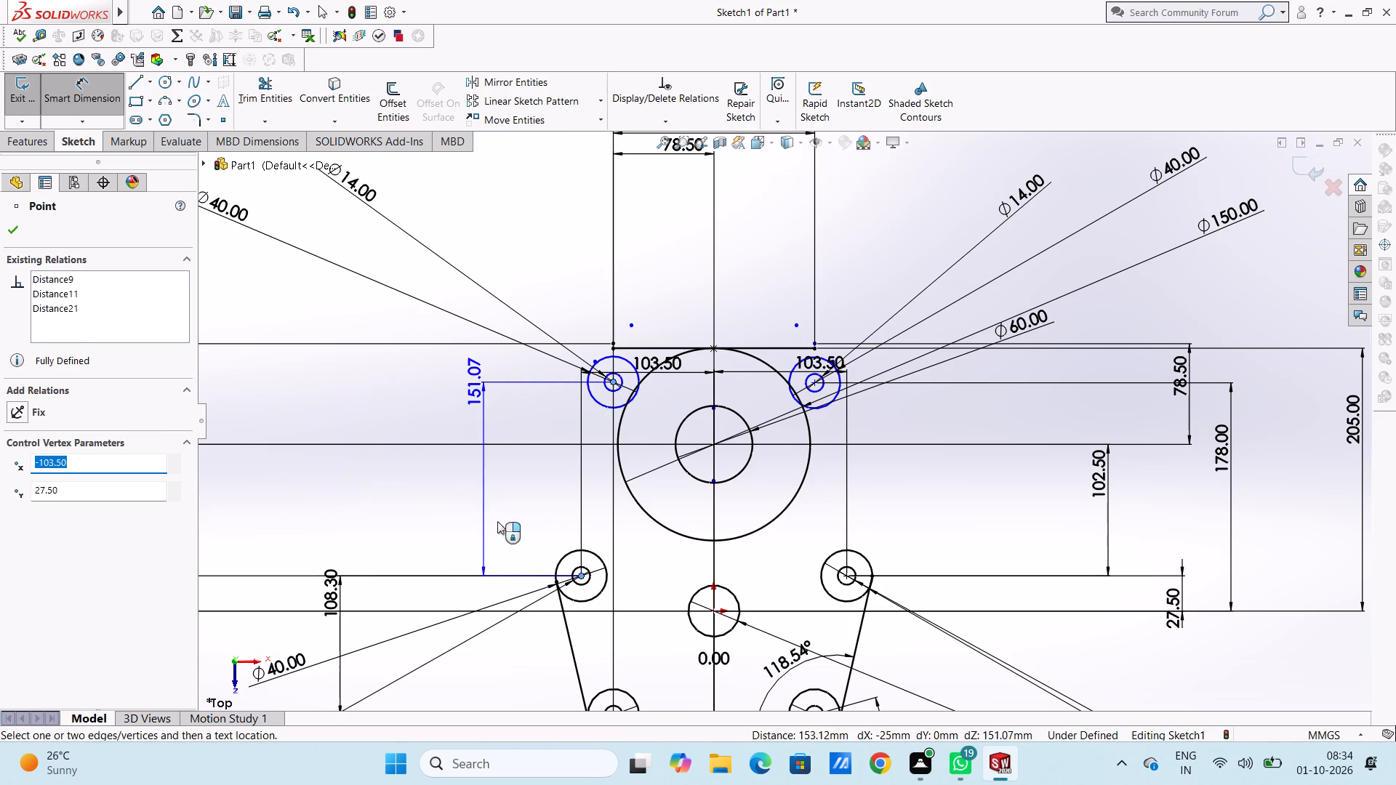
click(581, 574)
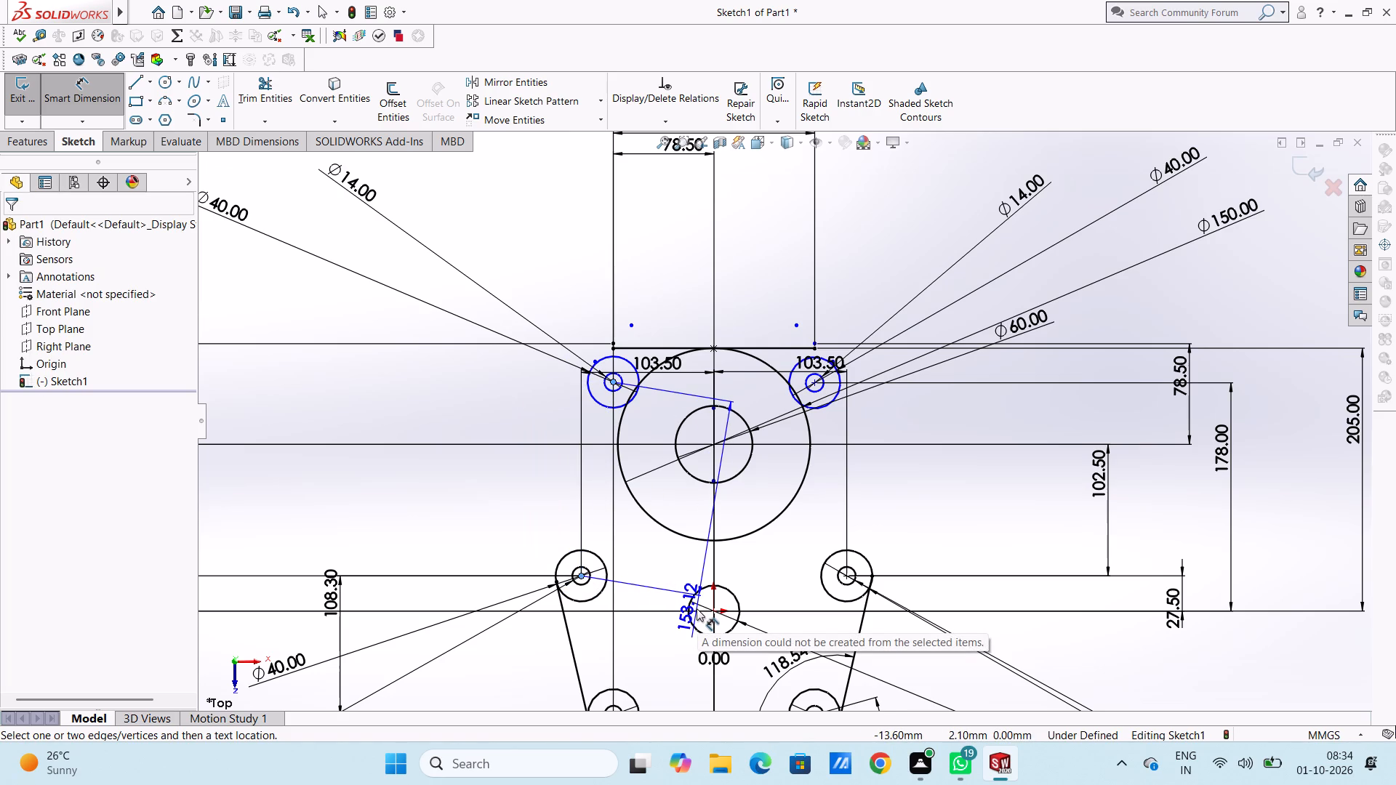
key(Escape)
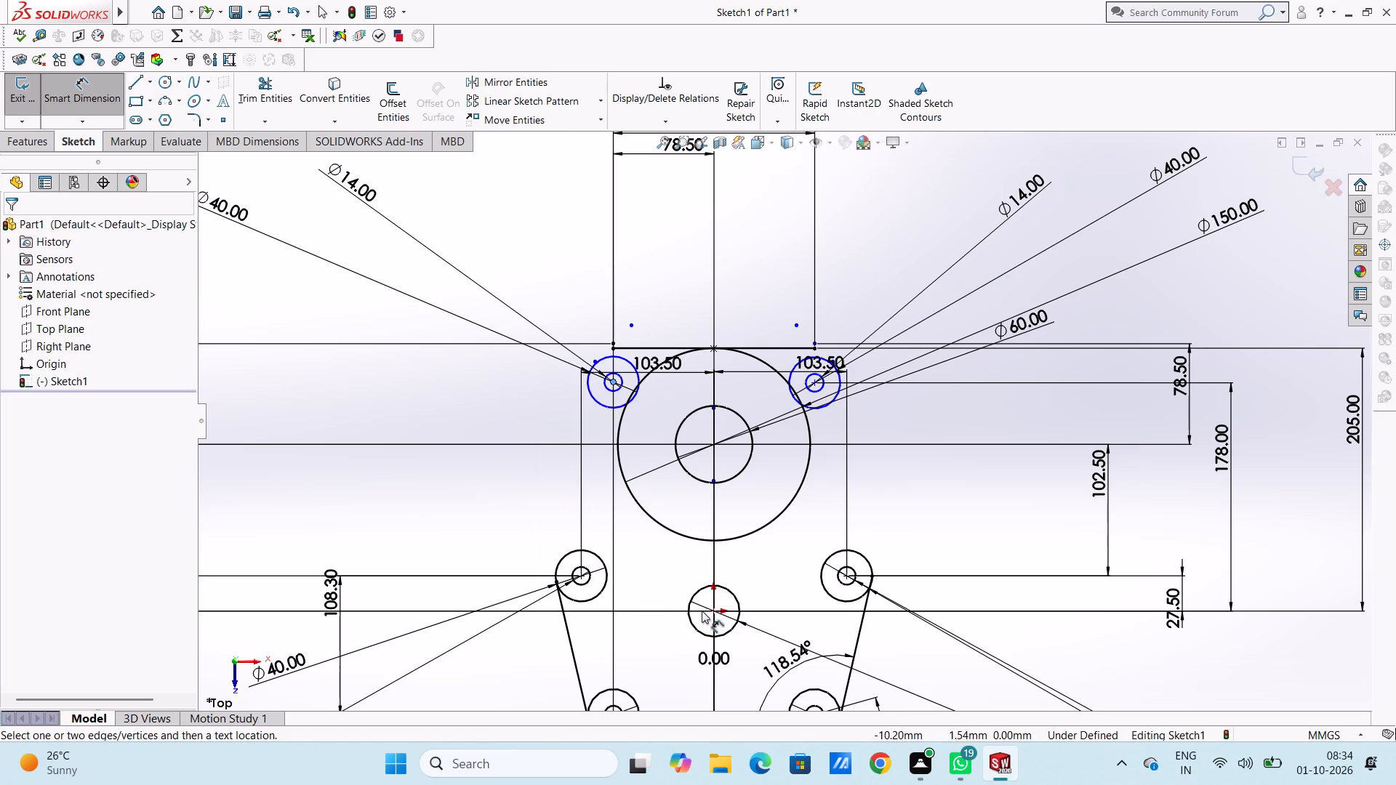
click(714, 615)
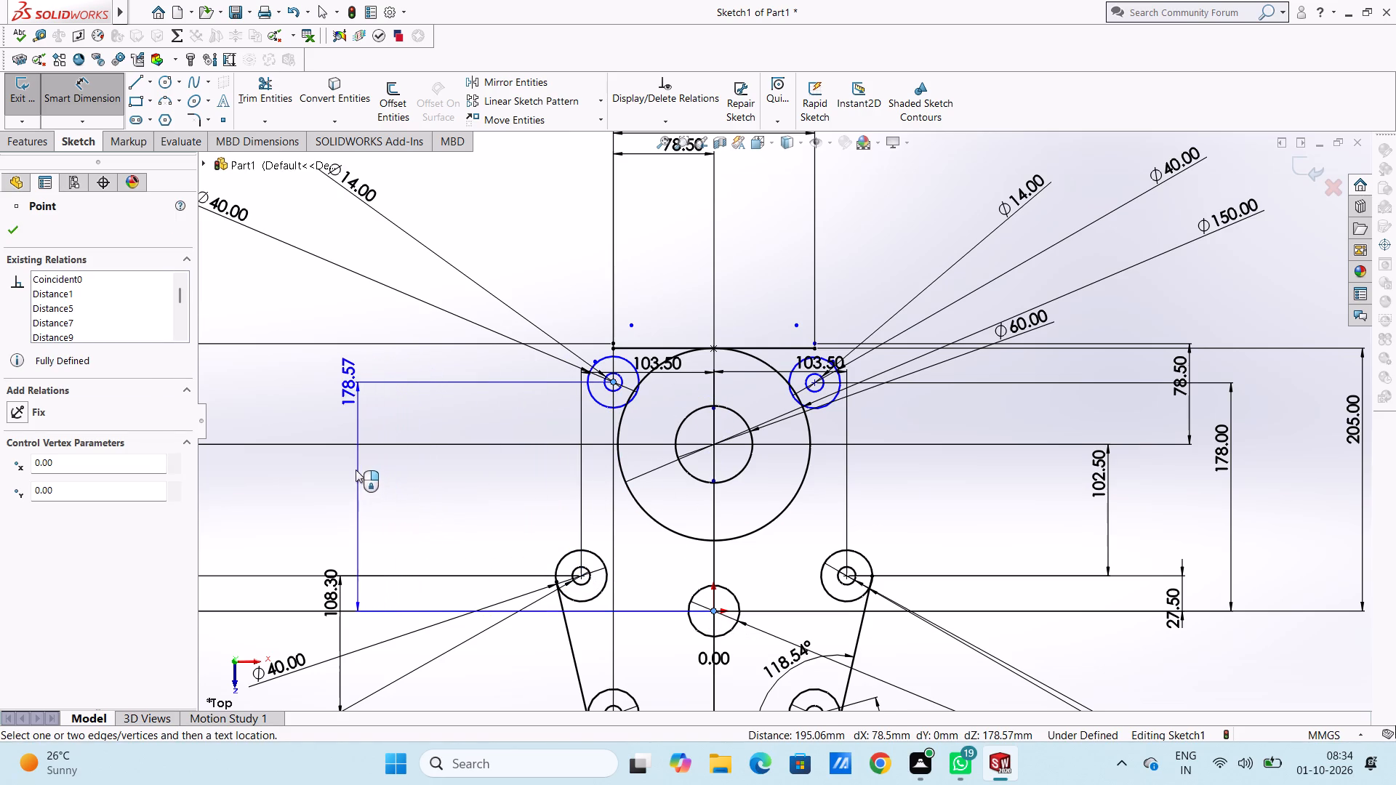
click(349, 463)
text(178)
key(Return)
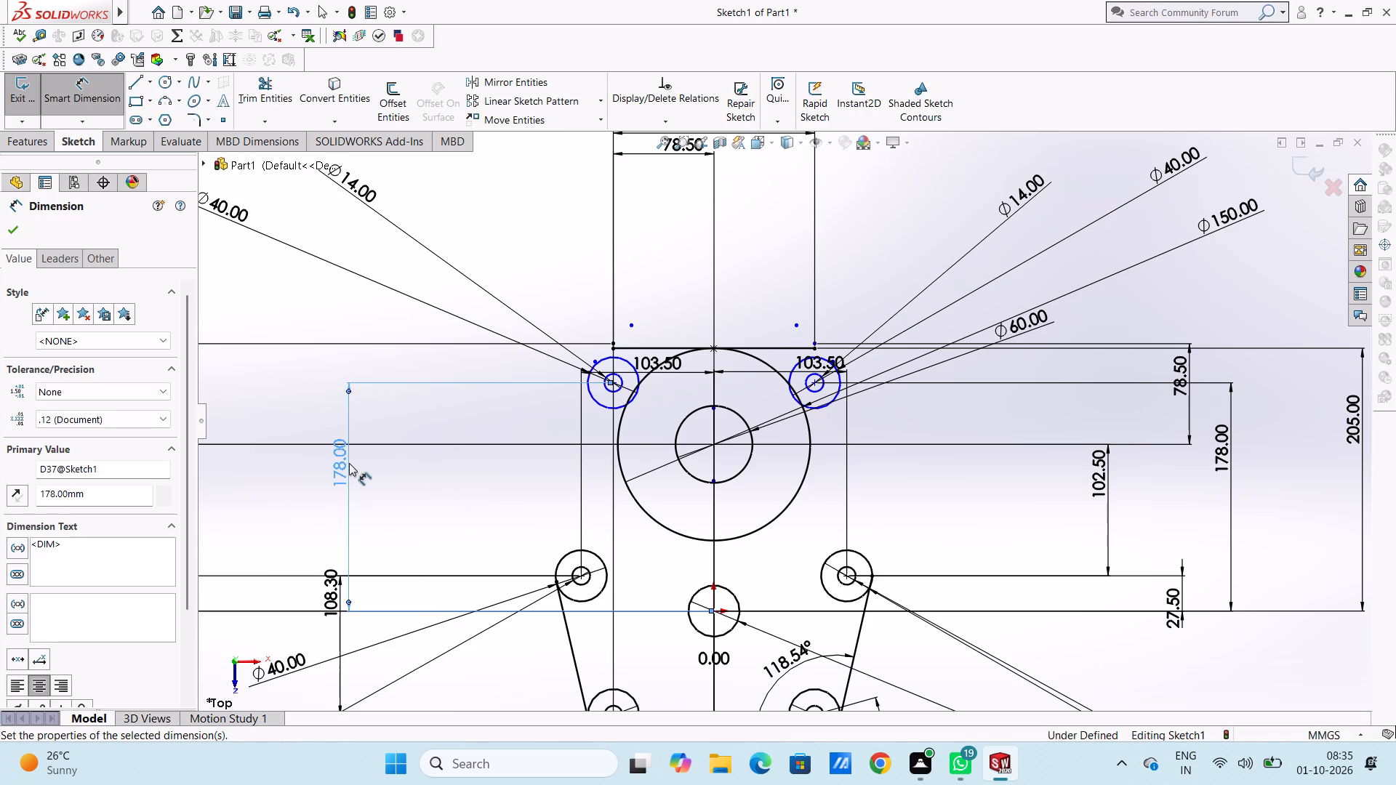
click(424, 525)
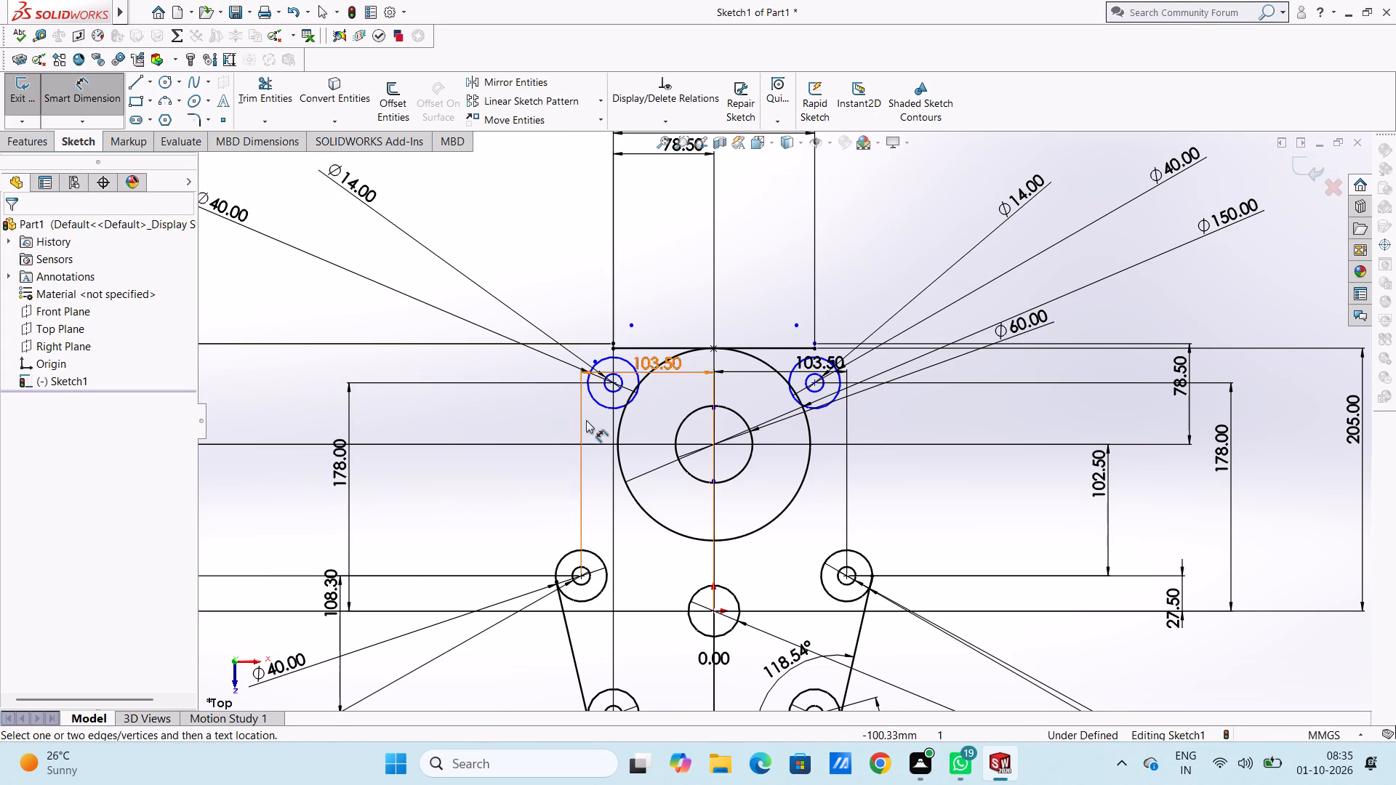
Set the vertical distance from the origin to the upper left circle pair's centre to 176 mm.
double_click(350, 464)
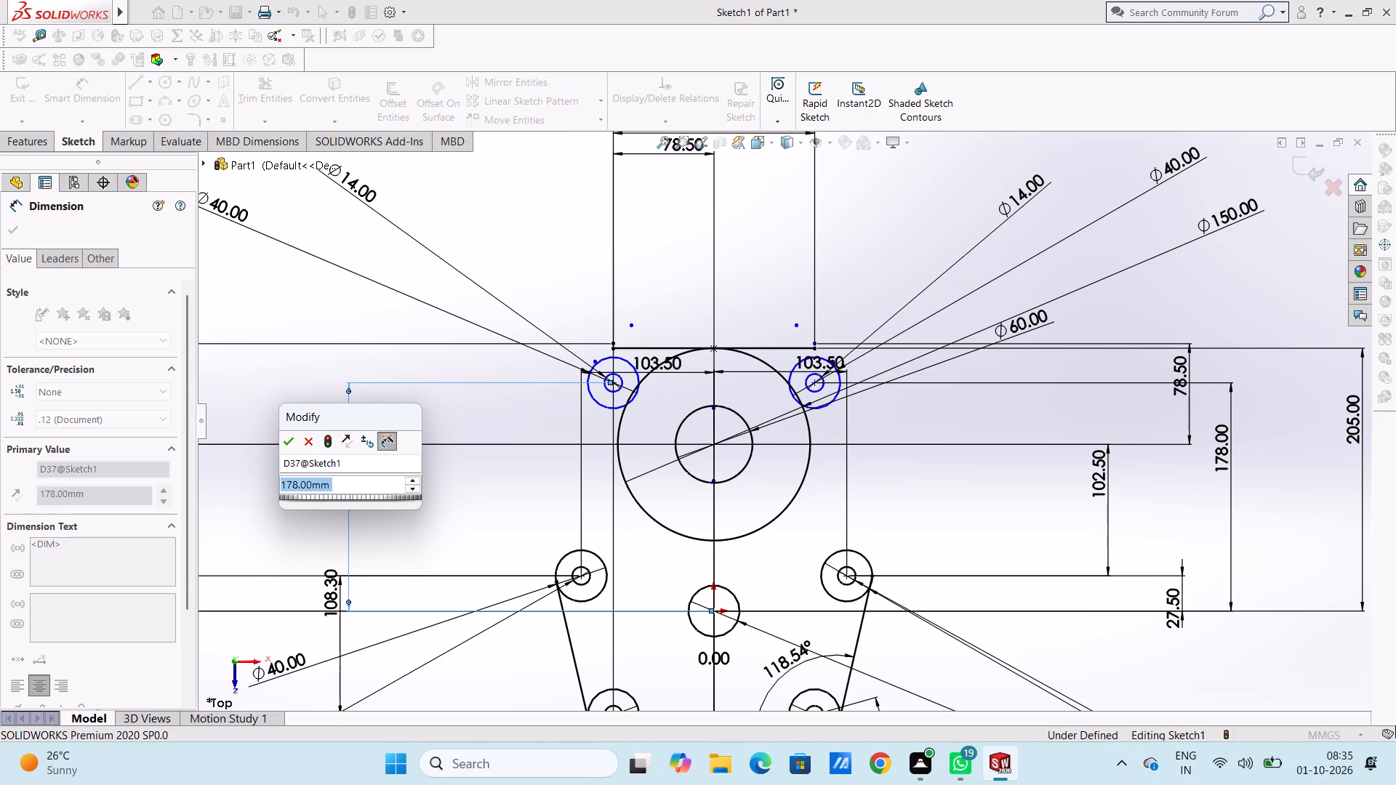
text(17)
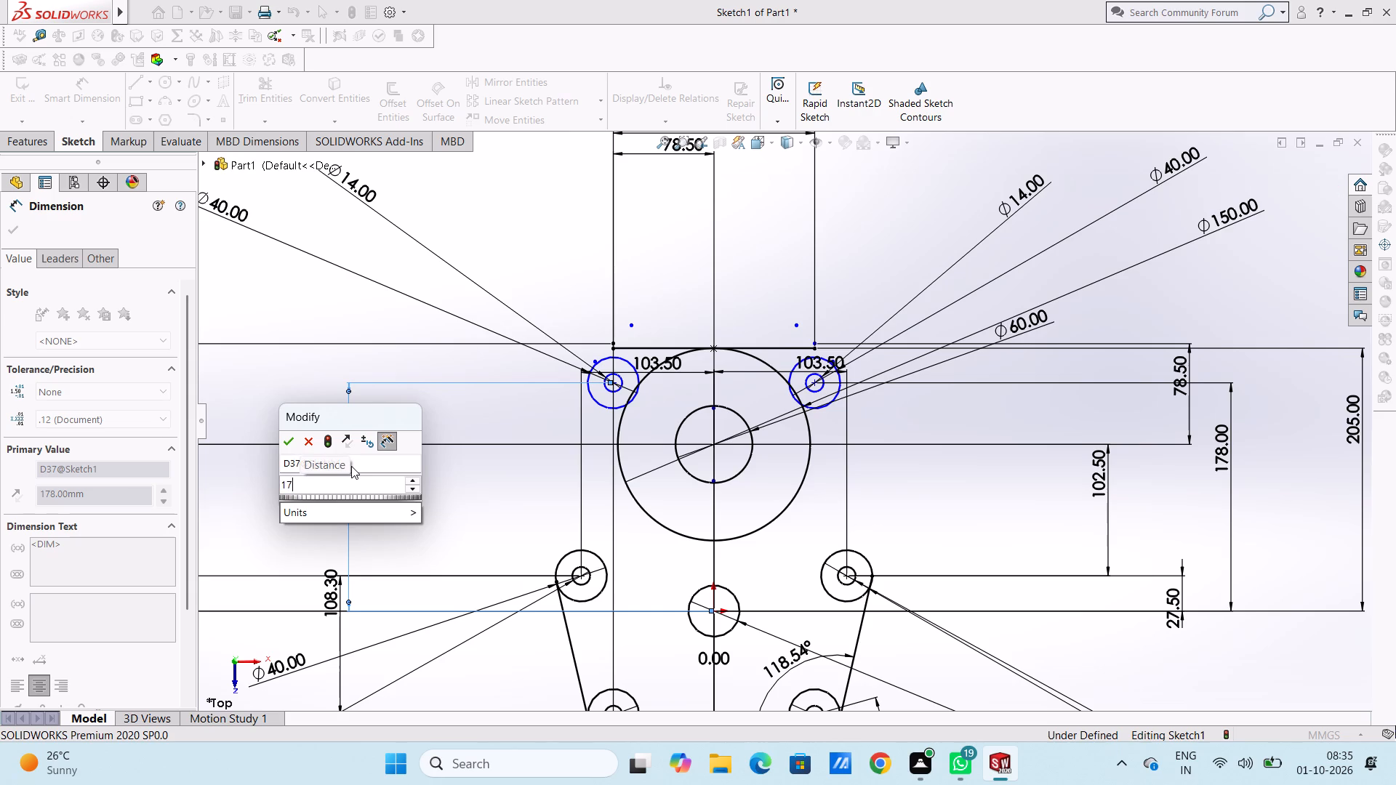
key(6)
key(Return)
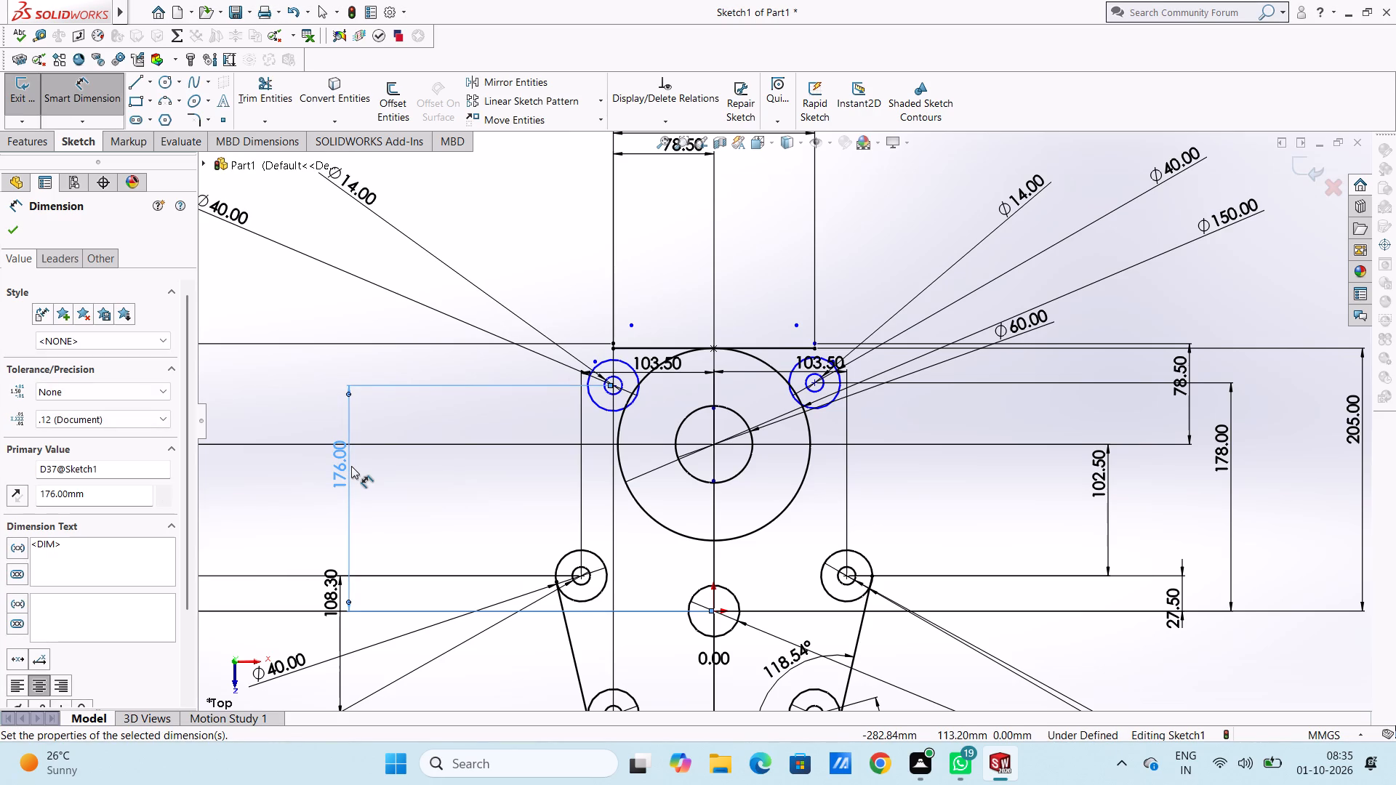
click(398, 512)
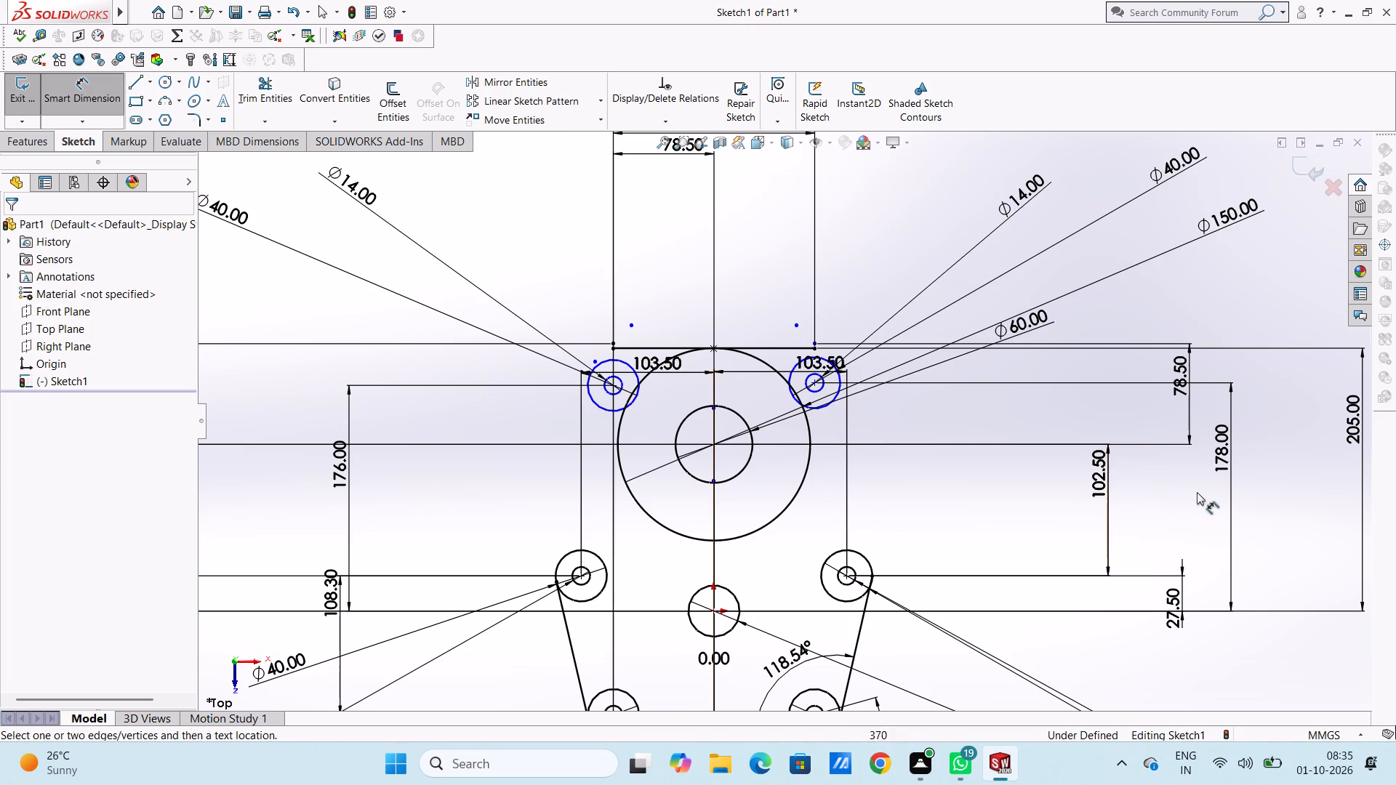
Set the vertical distance from the origin to the upper right circle pair's centre to 176 mm.
double_click(1225, 466)
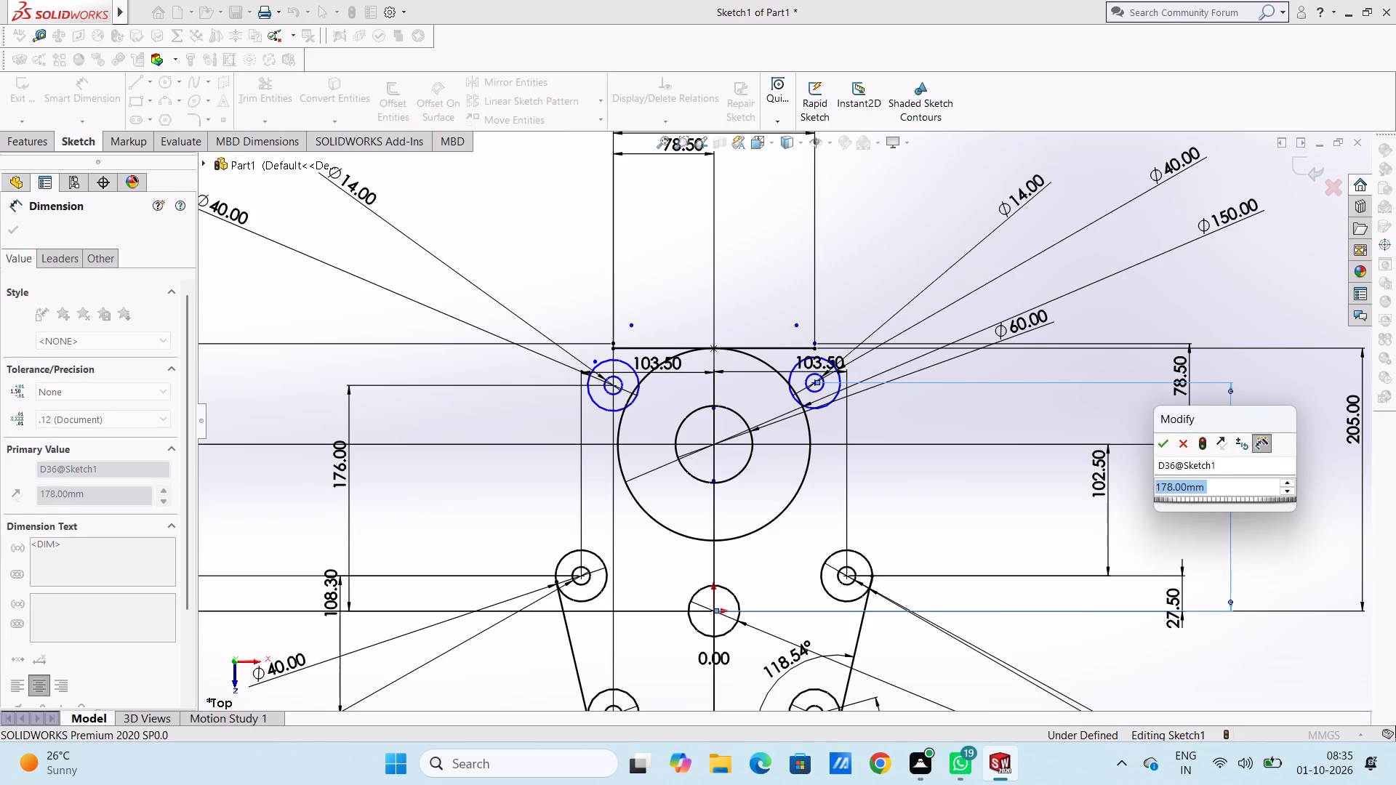
text(176)
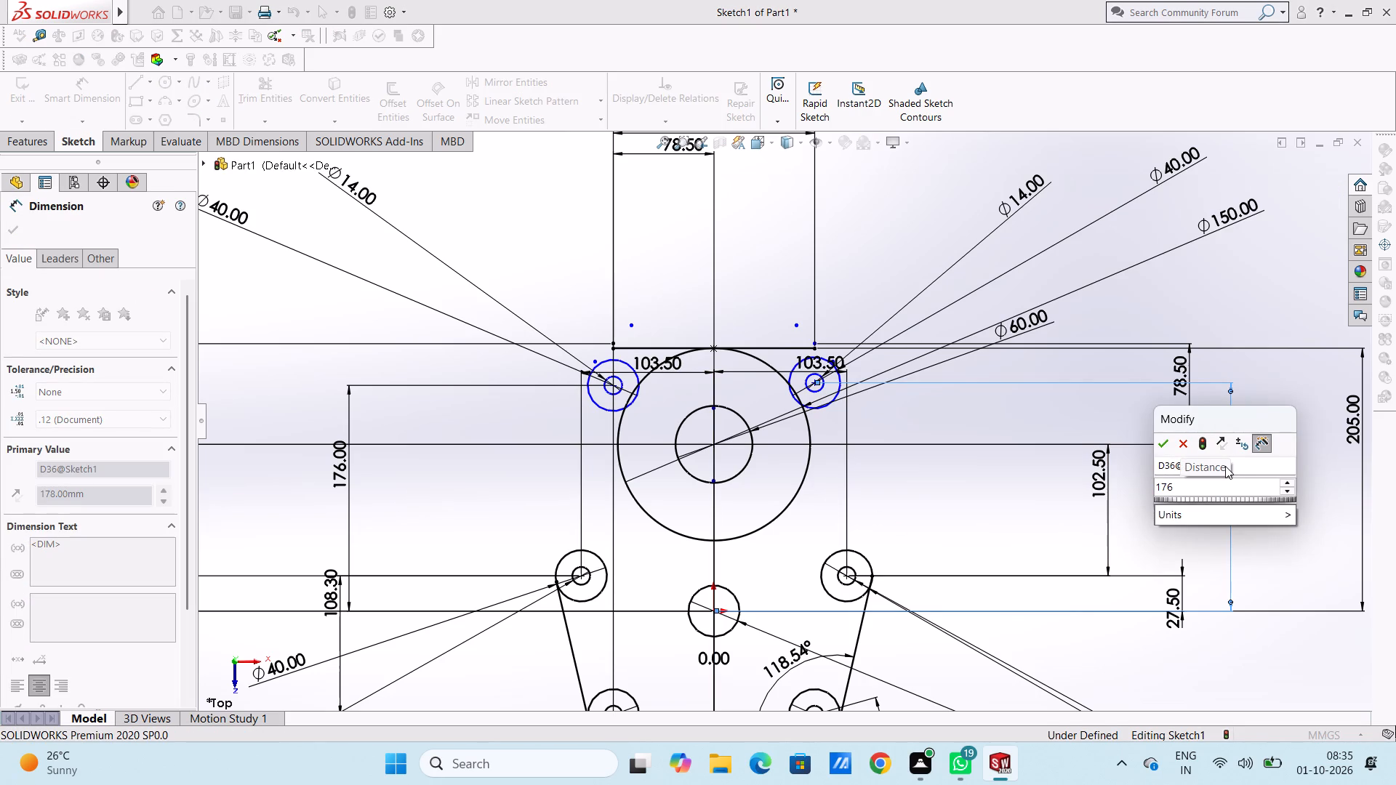
key(Return)
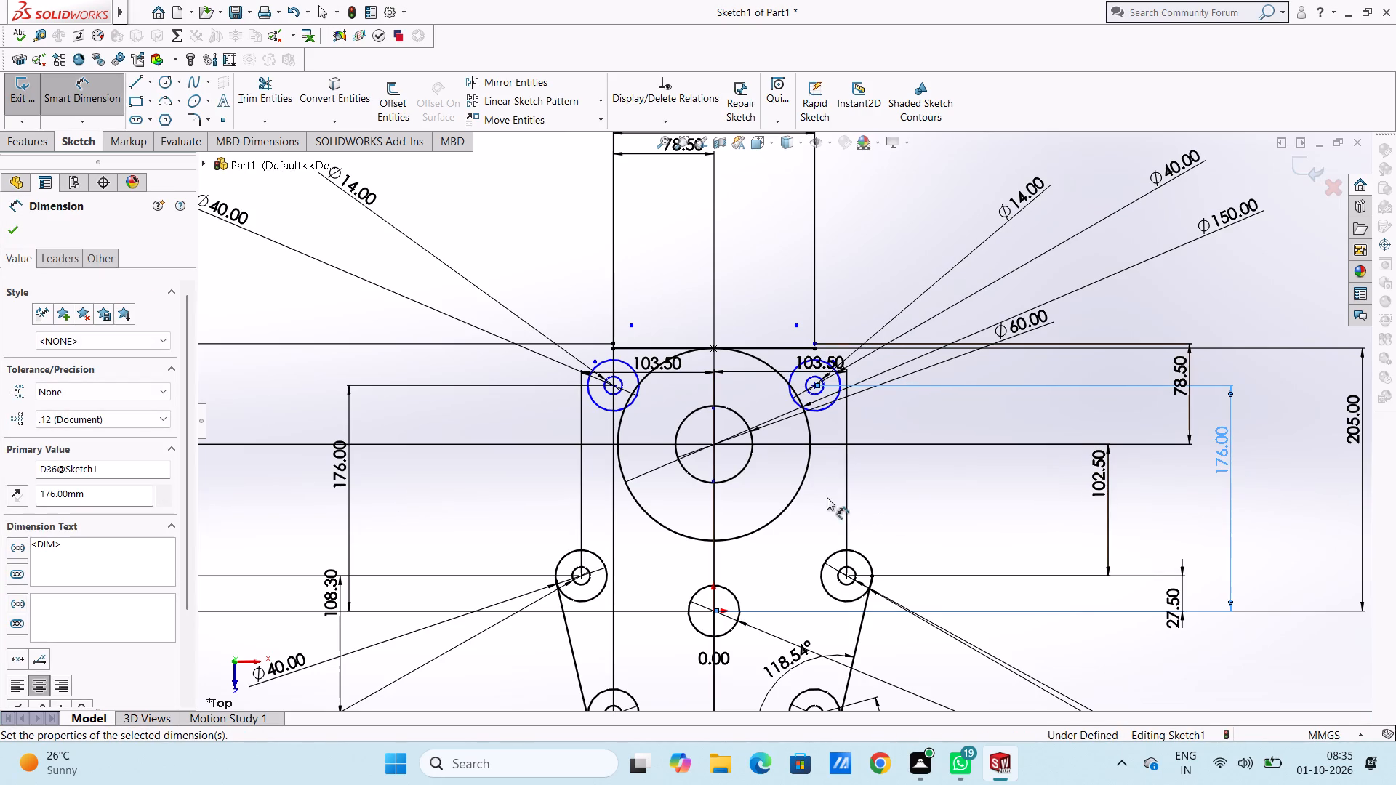
Dimension the horizontal distance between the upper left circle pair's centre and the 150 mm circle's centre.
click(928, 504)
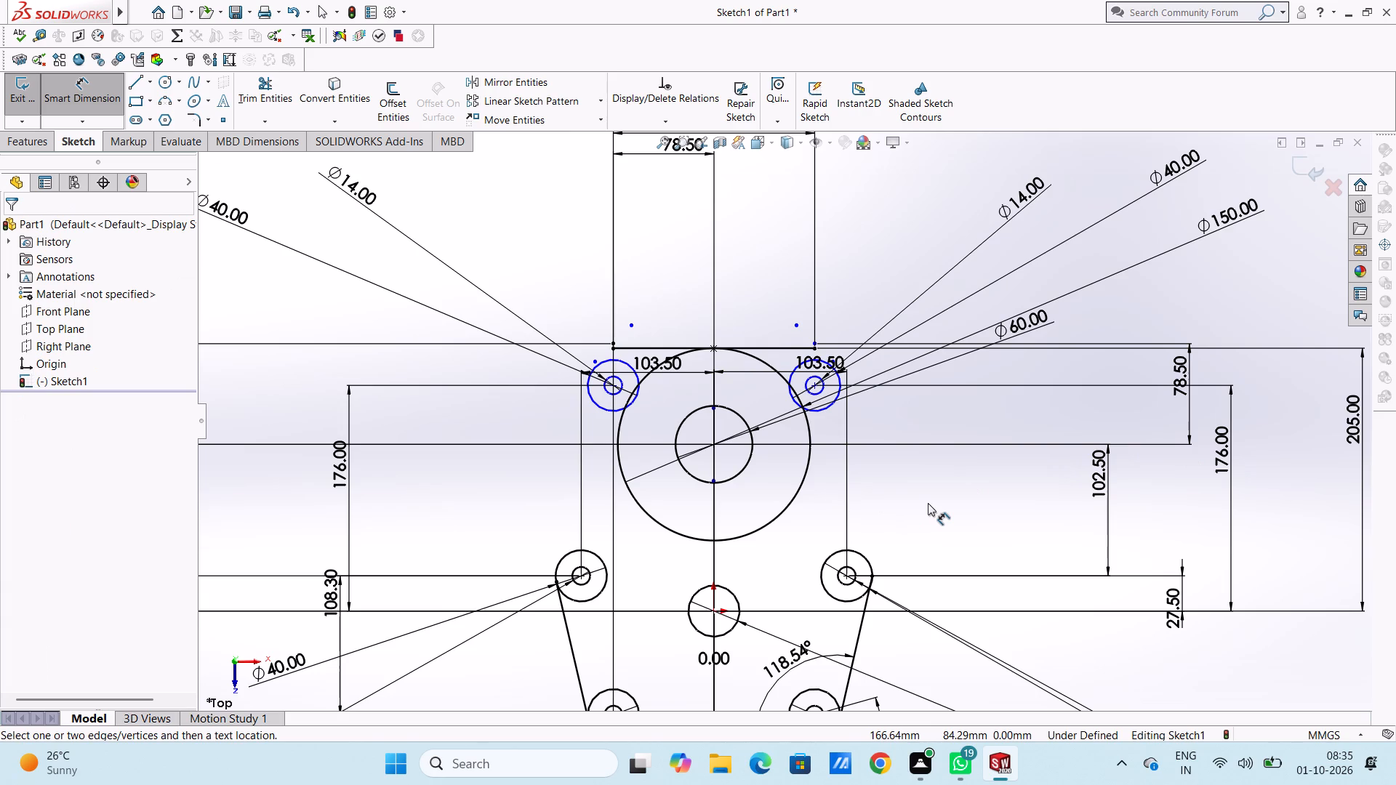
scroll(825, 529, down, 3)
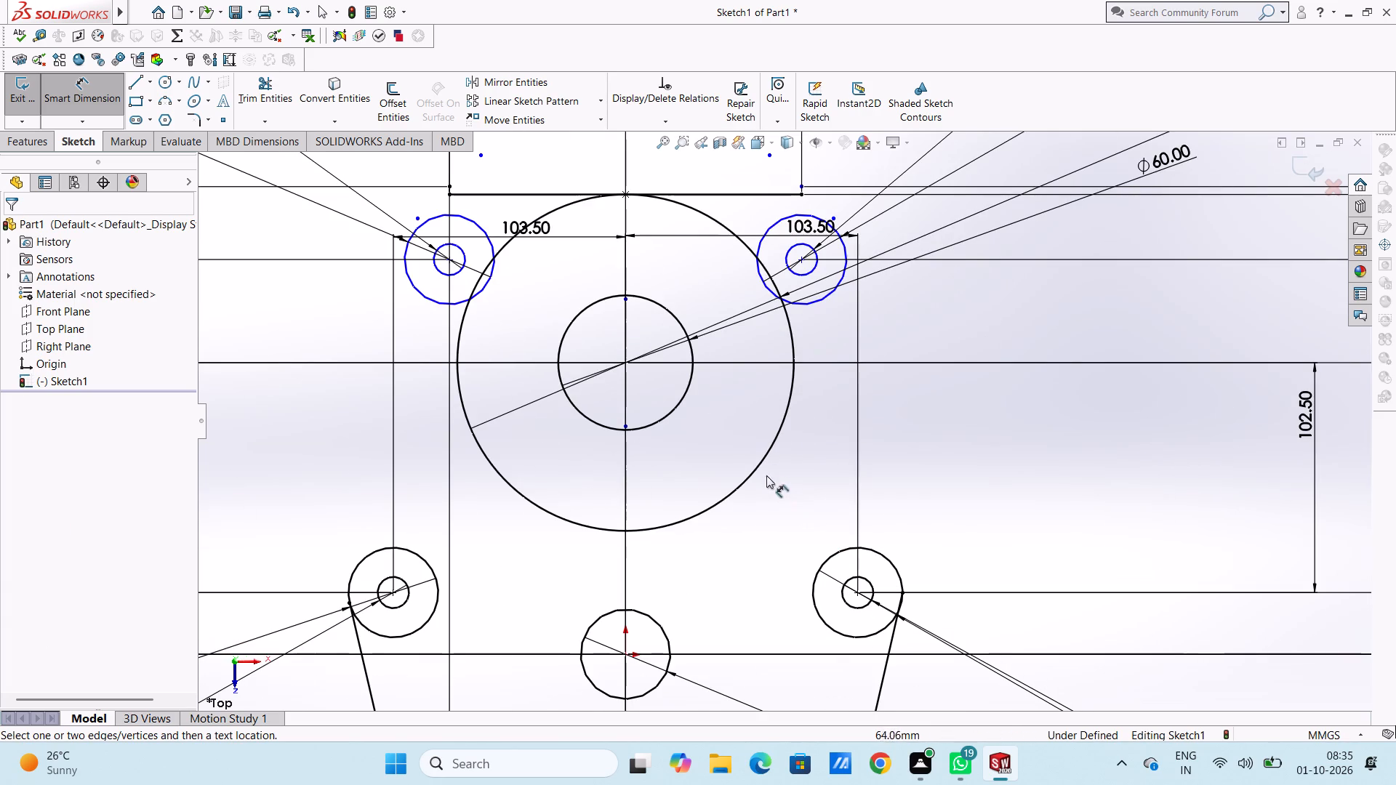
scroll(512, 342, up, 4)
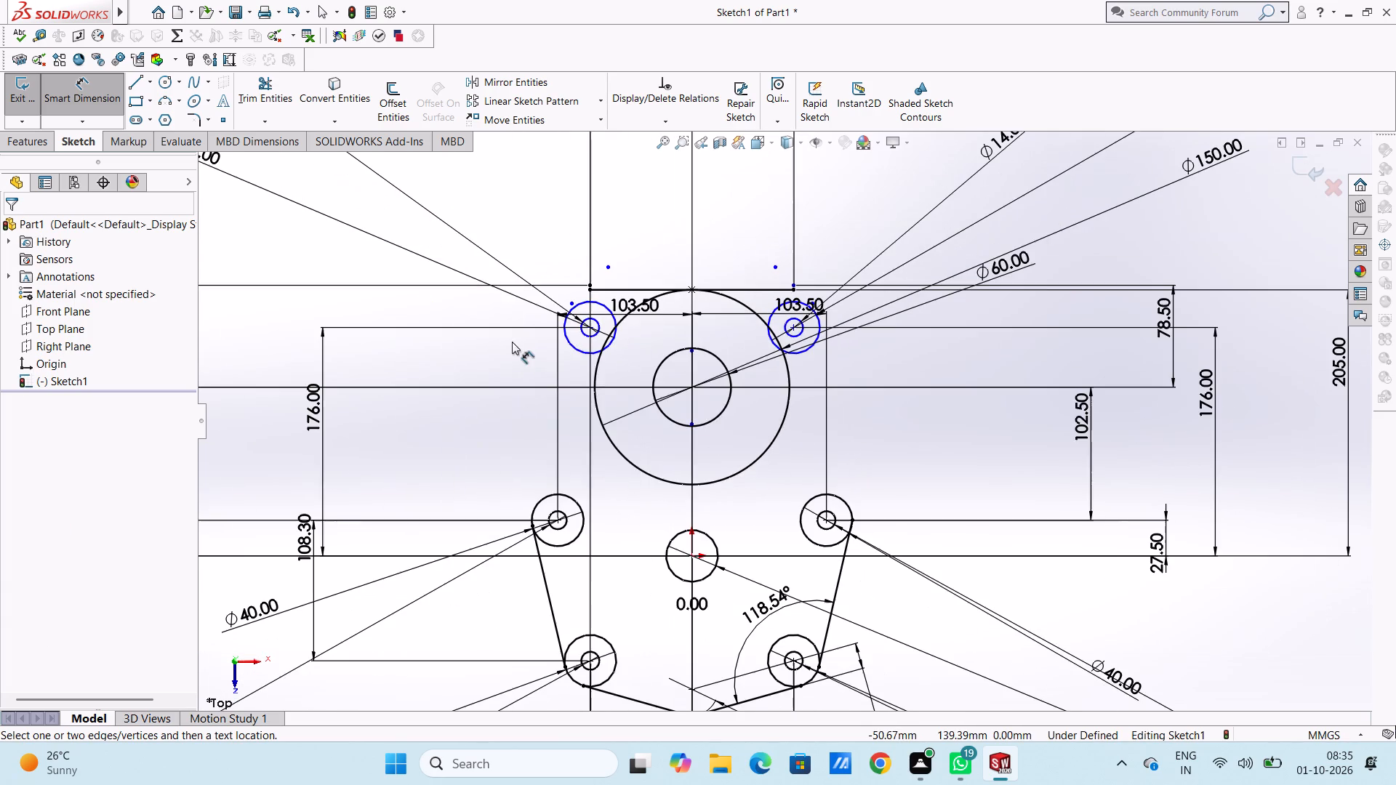
click(592, 326)
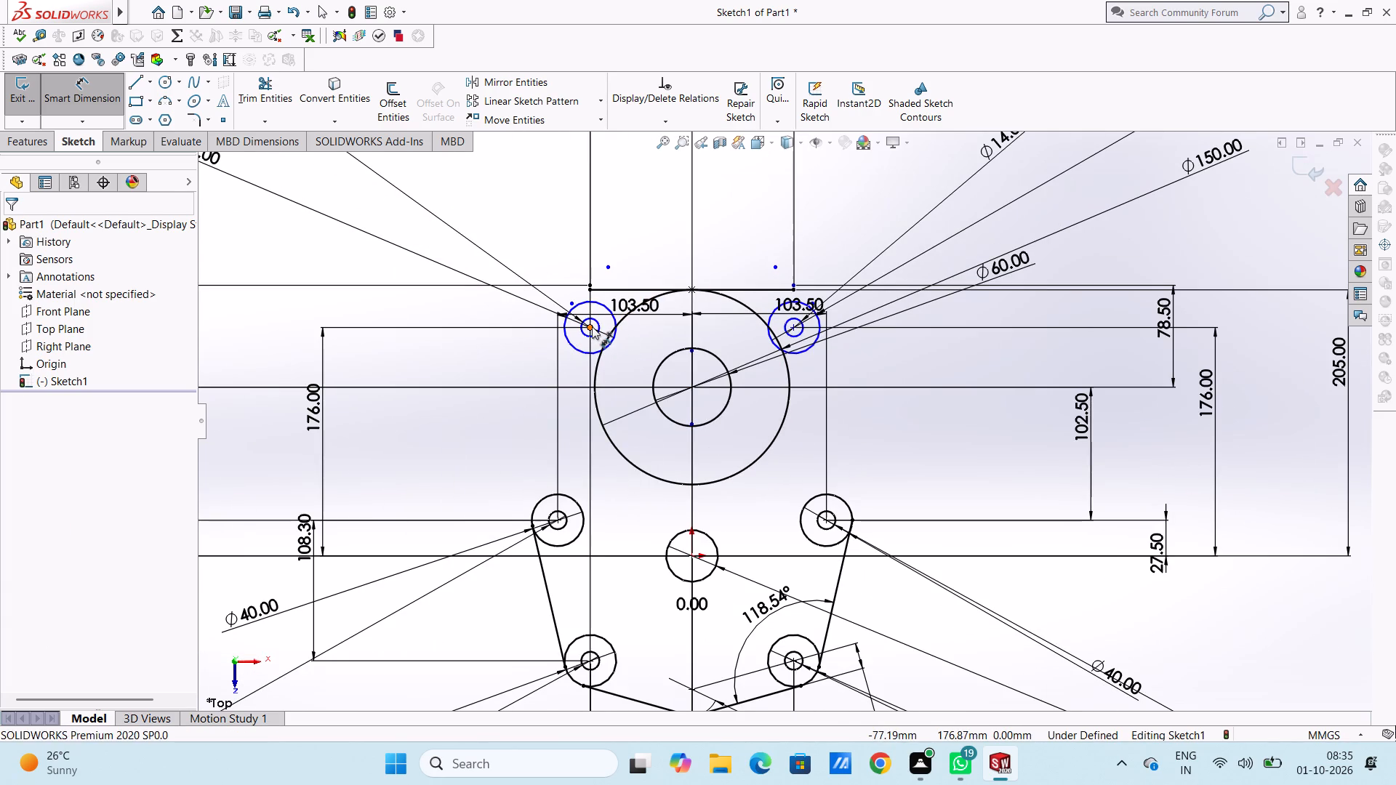
click(692, 386)
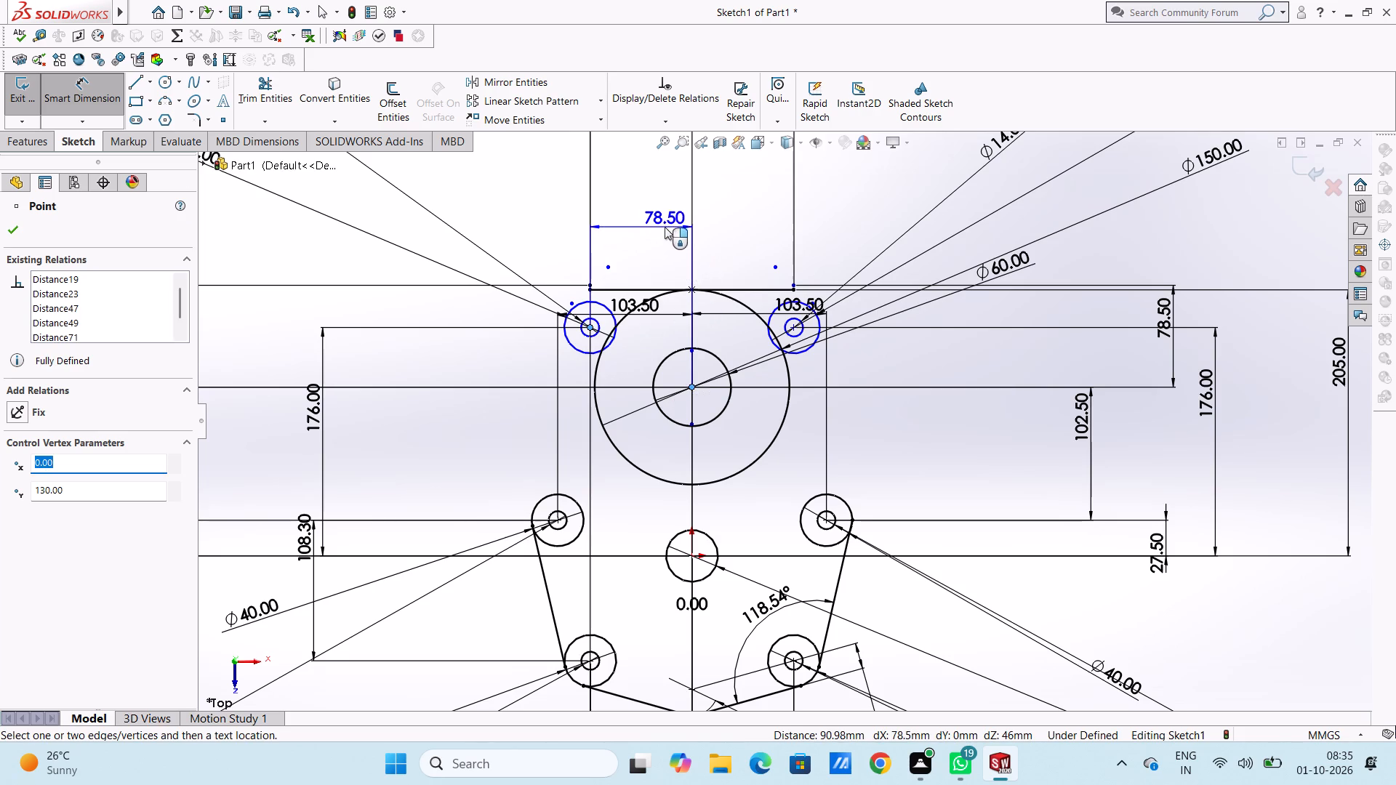
scroll(665, 227, up, 5)
click(685, 180)
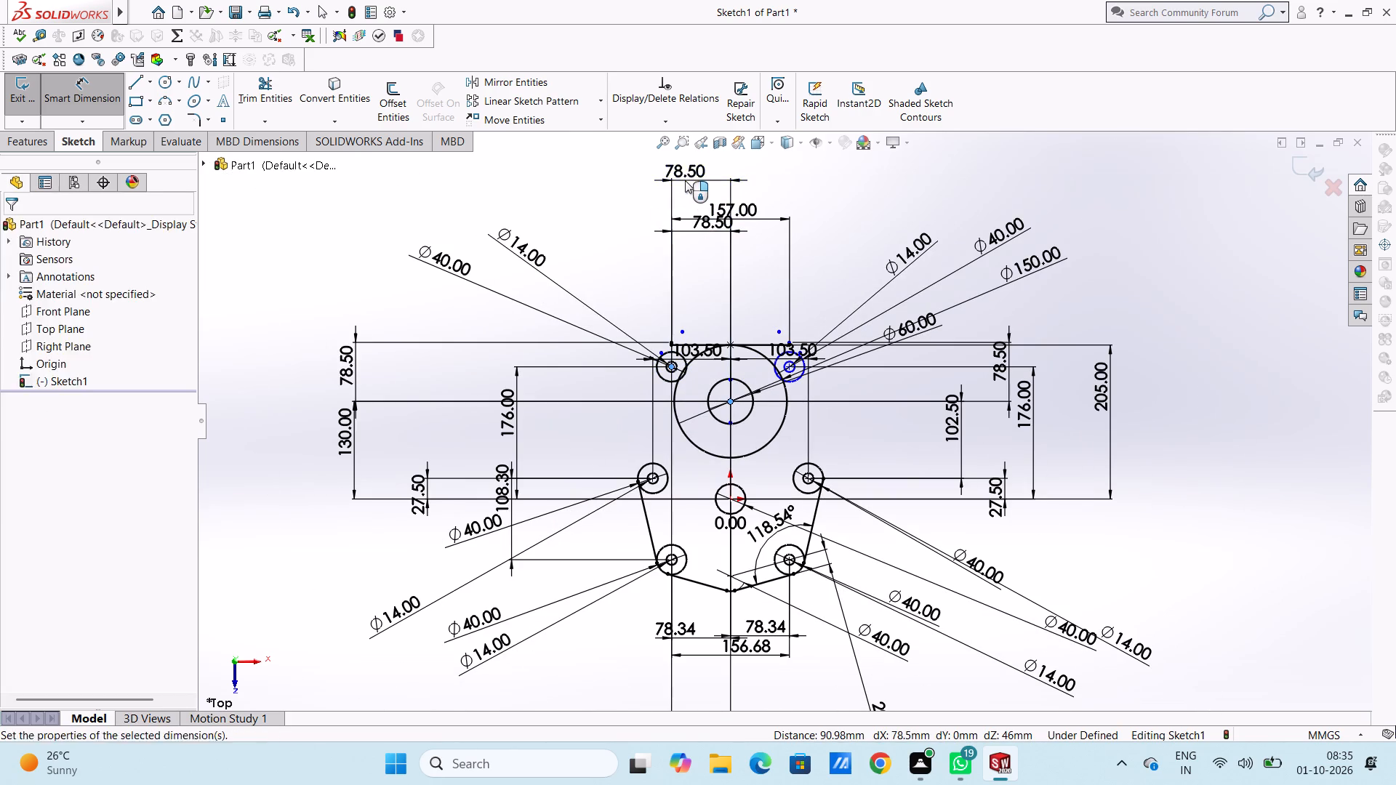
click(622, 157)
click(624, 198)
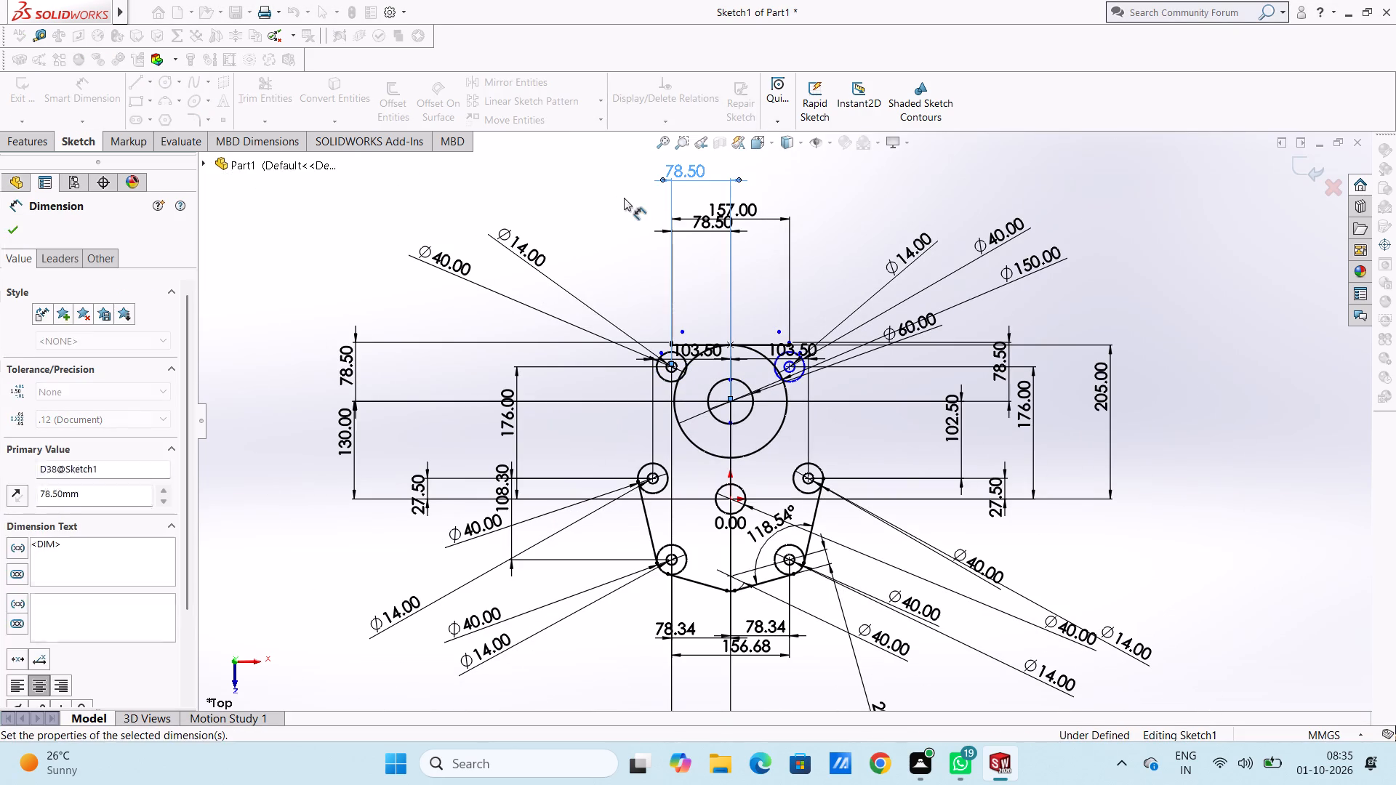
Dimension the horizontal distance between the 150 mm circle's centre and the upper right circle pair's centre.
click(731, 403)
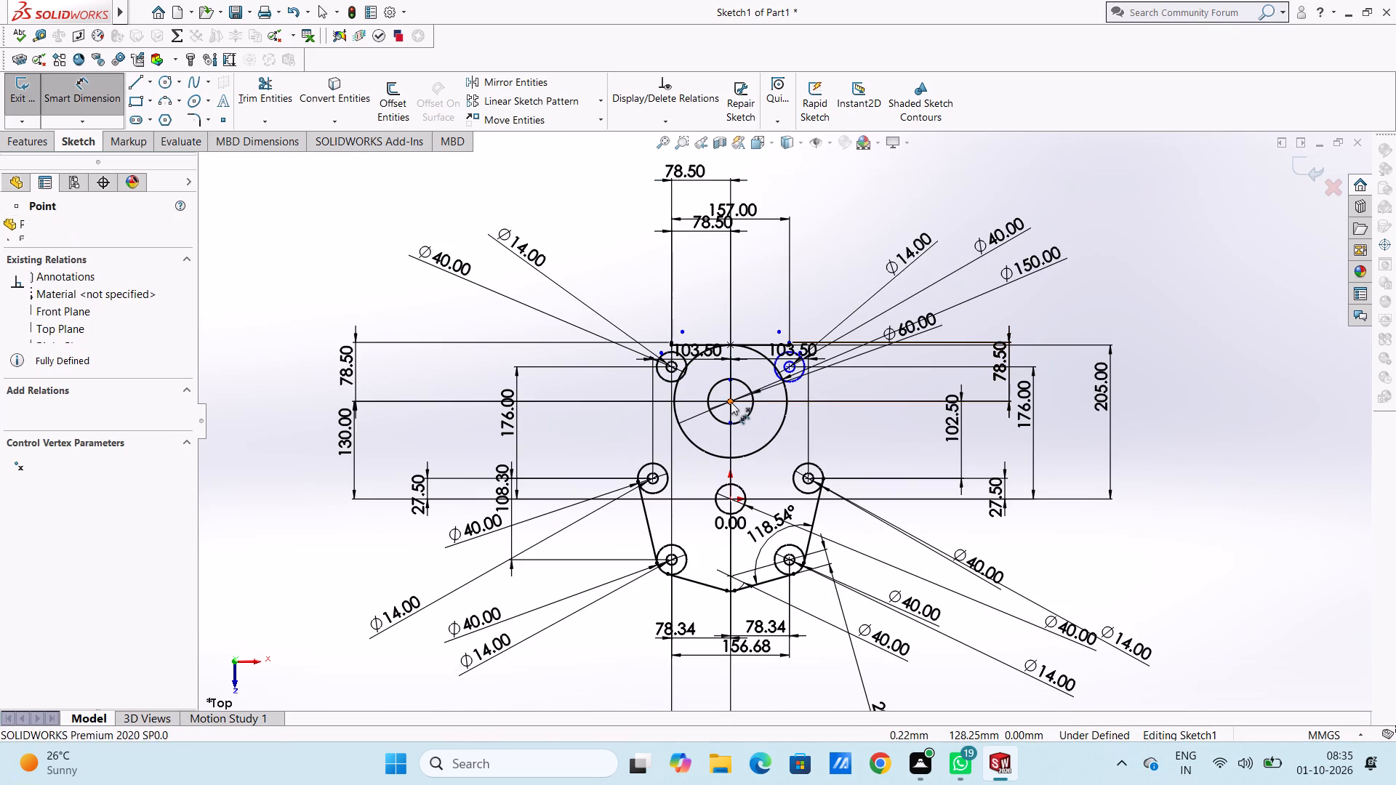
click(790, 366)
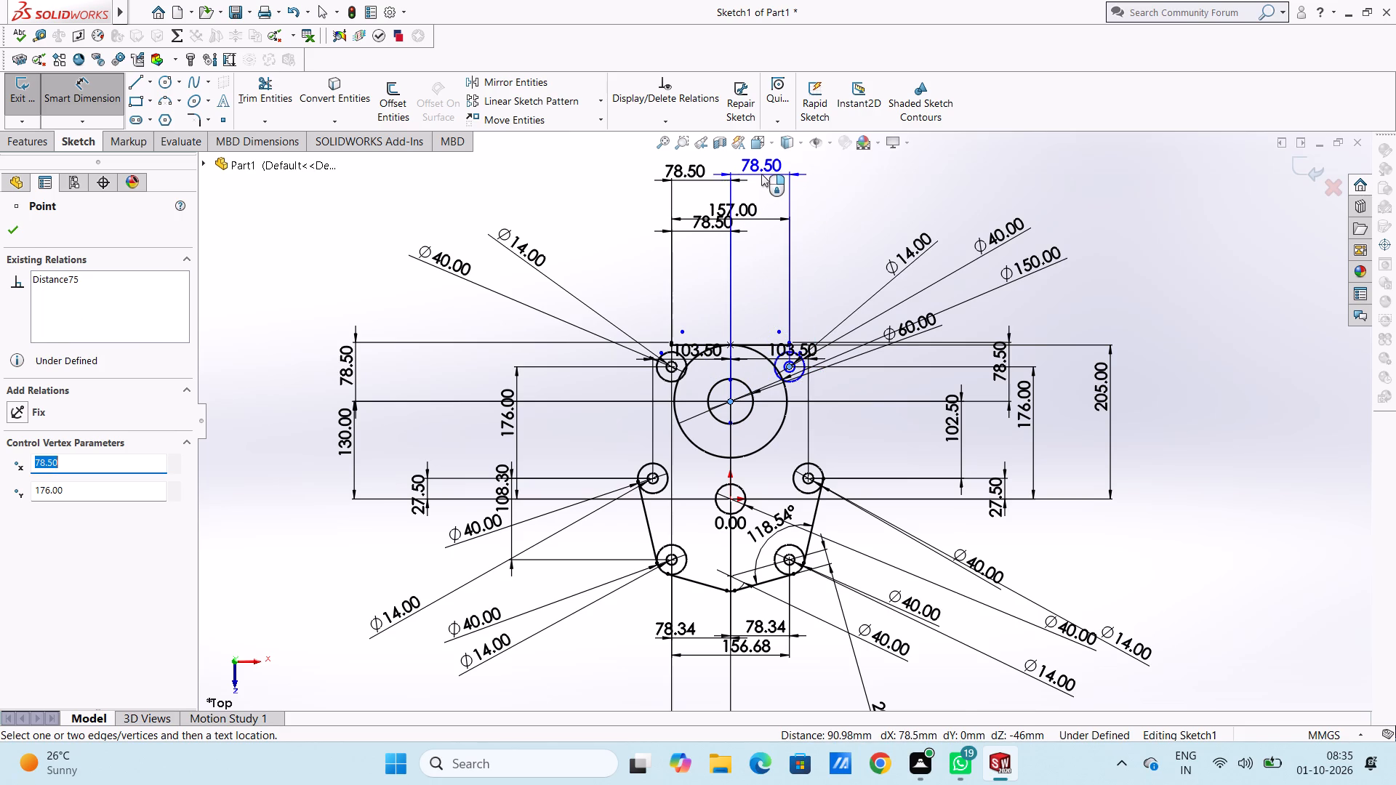
click(761, 174)
click(705, 152)
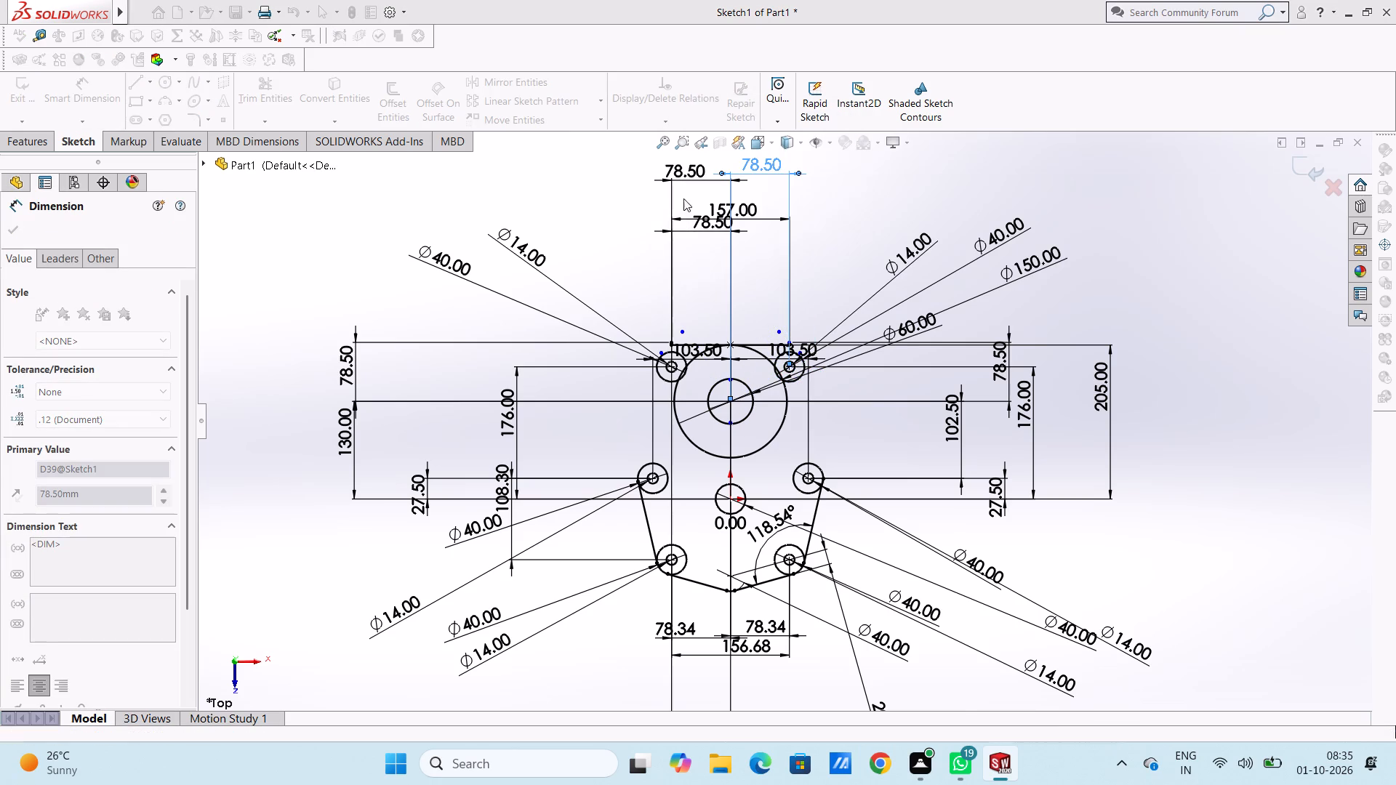
click(645, 238)
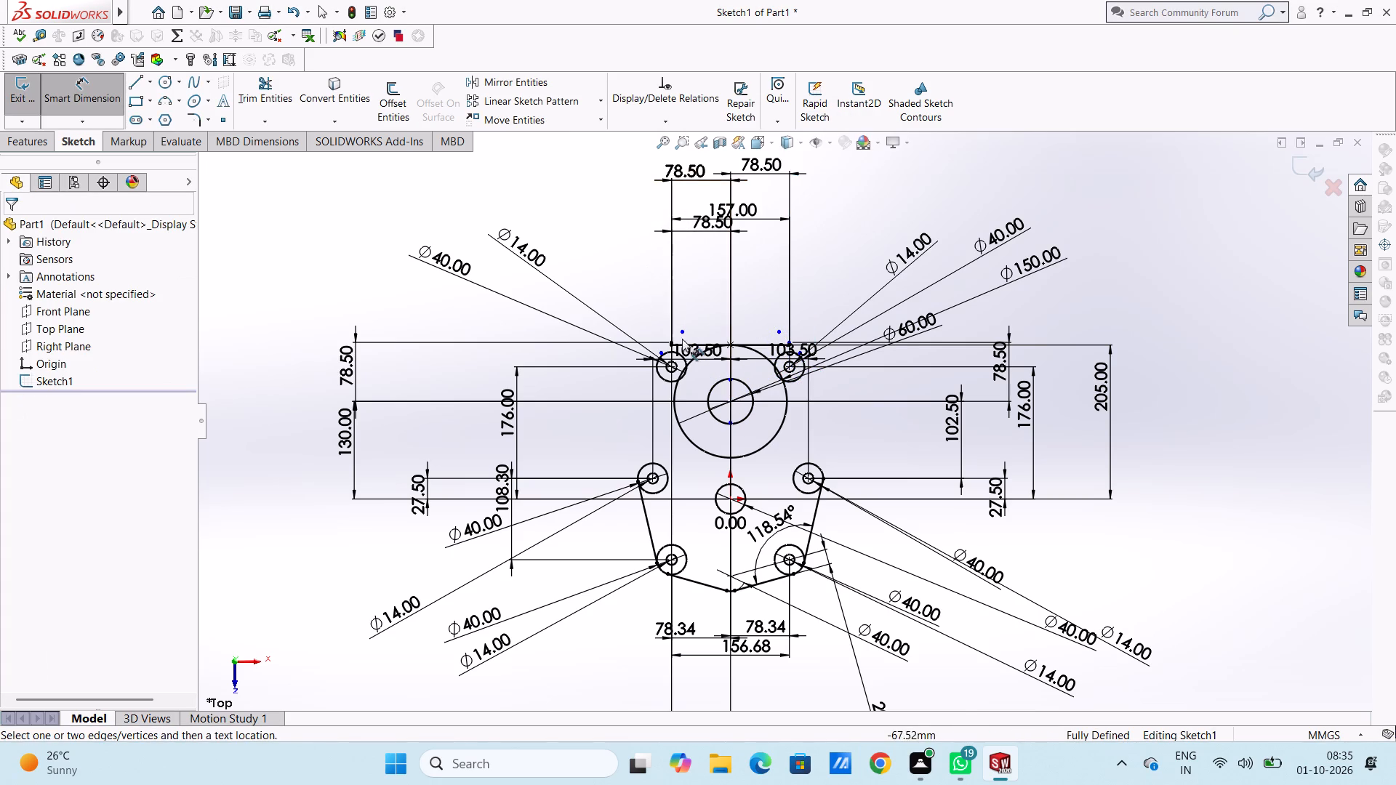
key(Escape)
key(Escape)
Draw two connected lines from the upper left circle pair's centre through the 150 mm circle's centre to the upper right pair's centre.
scroll(774, 398, down, 5)
scroll(790, 322, down, 1)
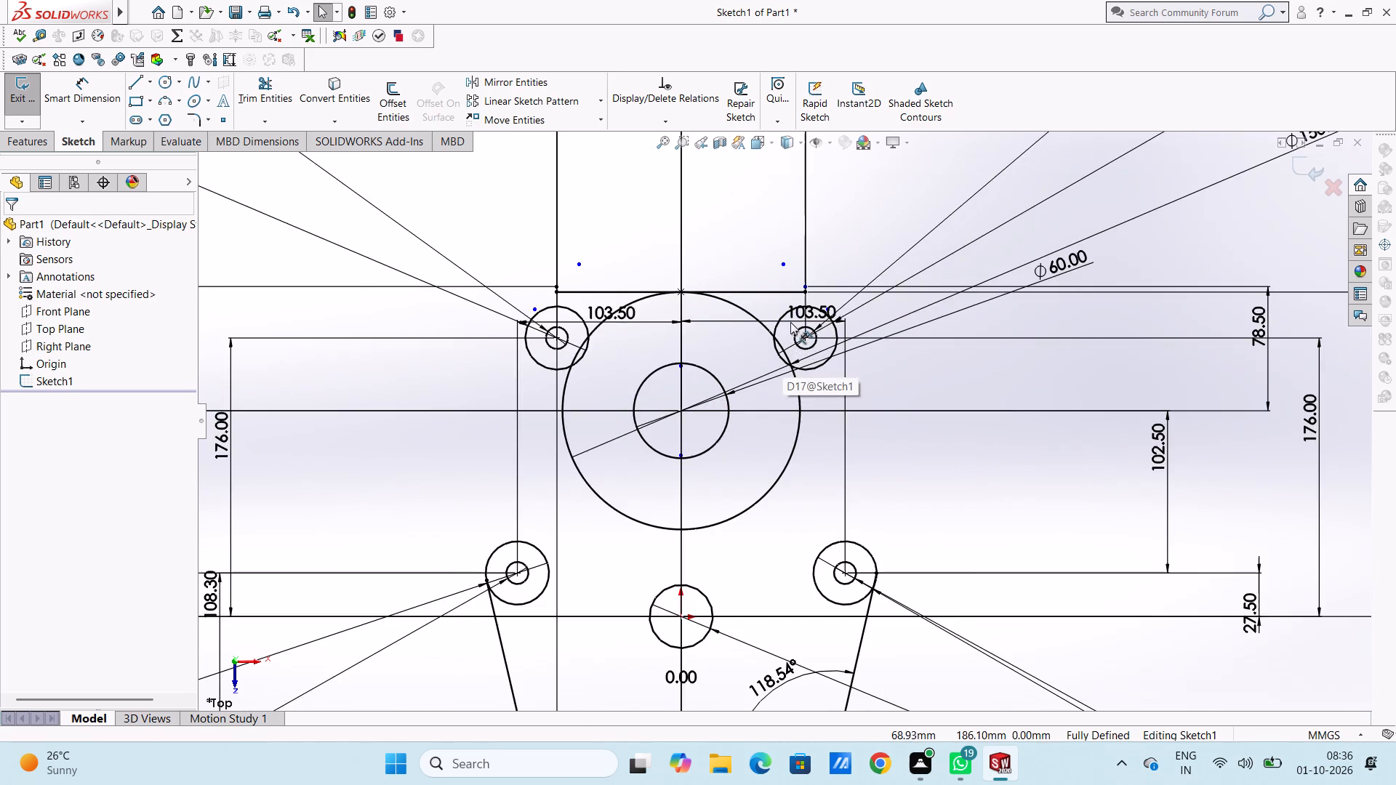
scroll(790, 322, down, 2)
click(136, 78)
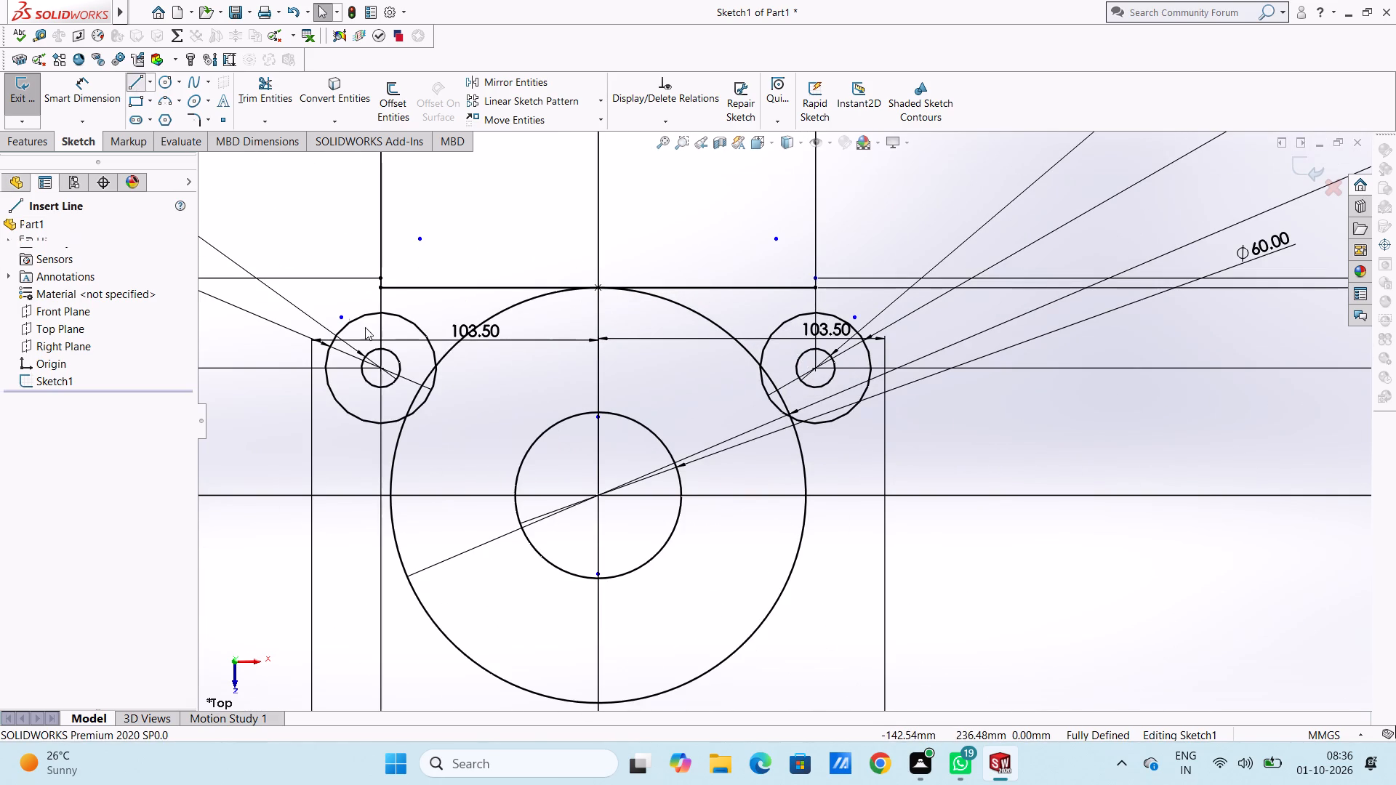
click(378, 369)
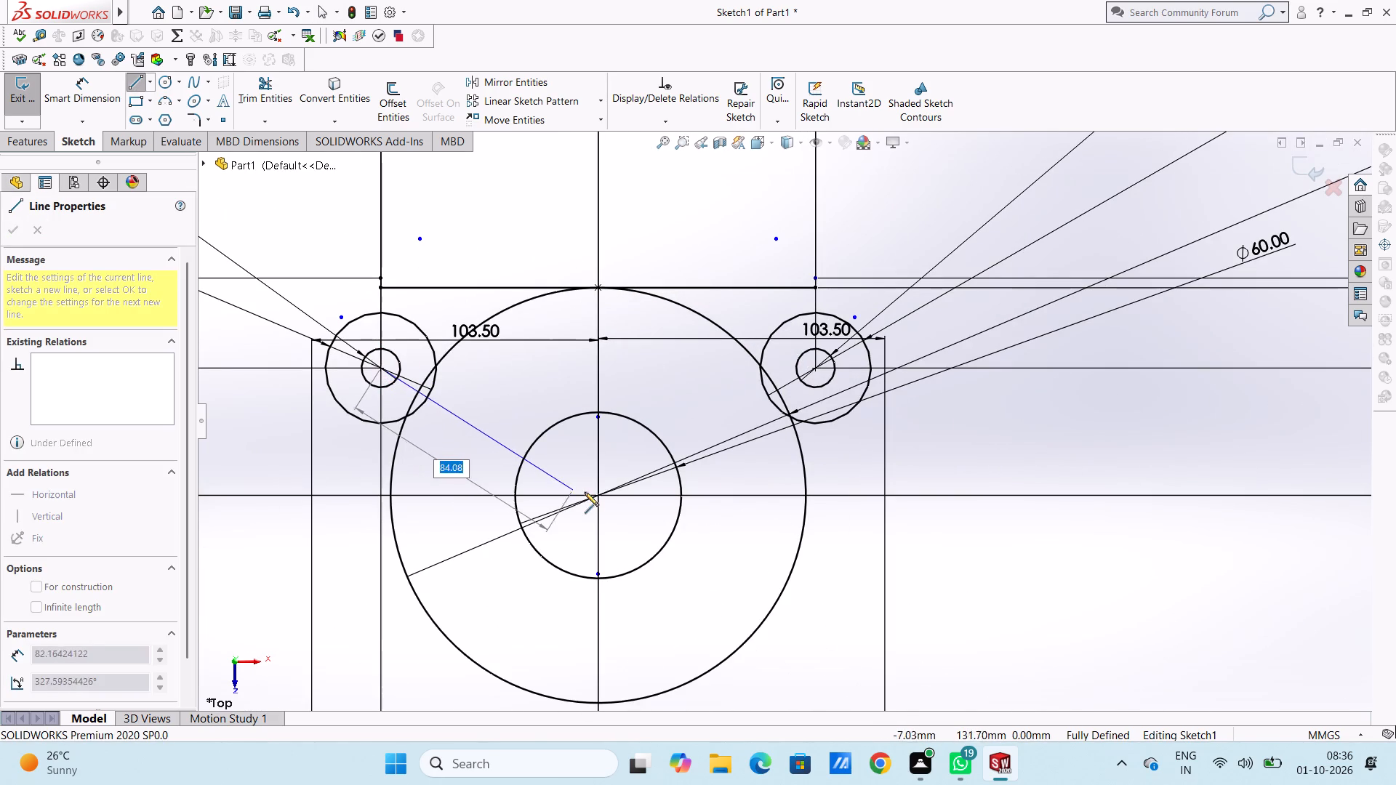
click(596, 495)
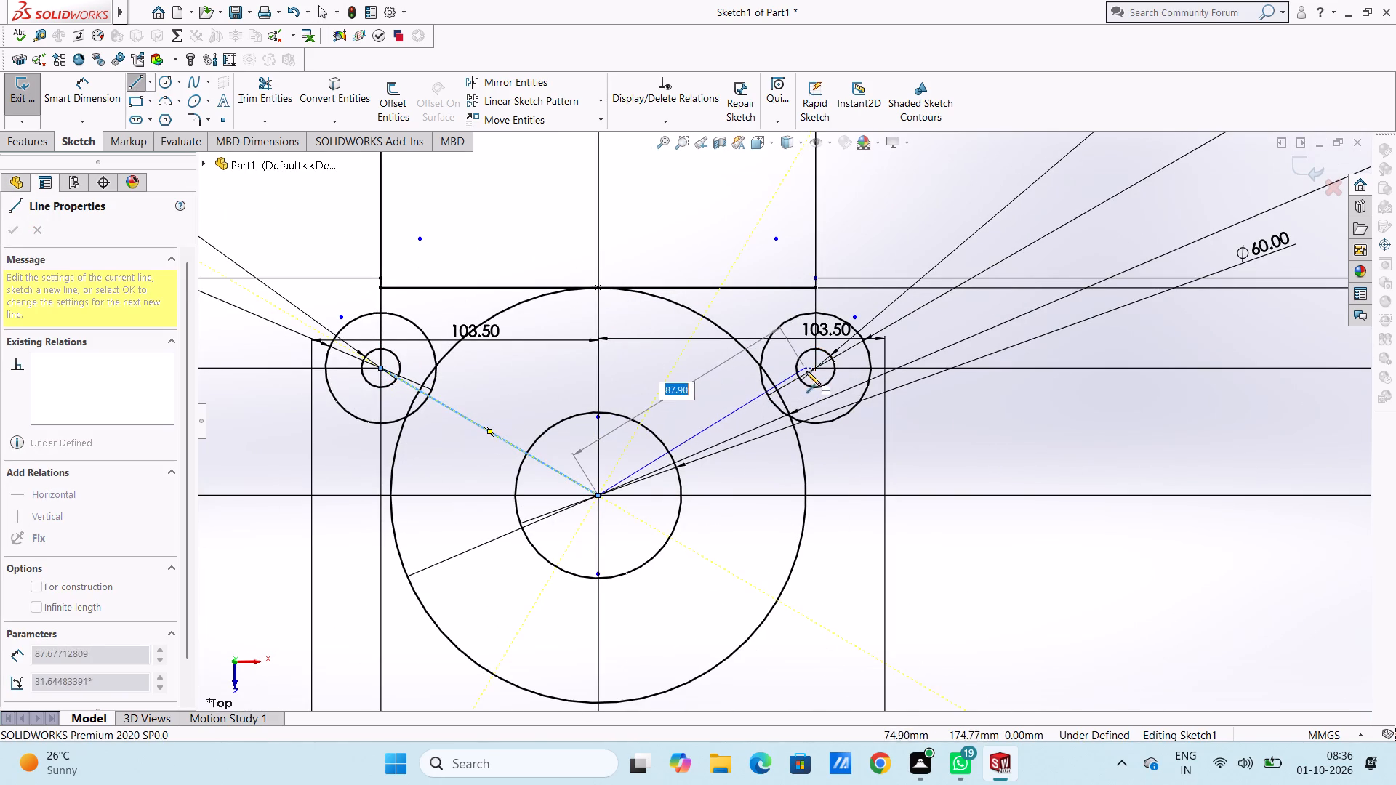
click(814, 369)
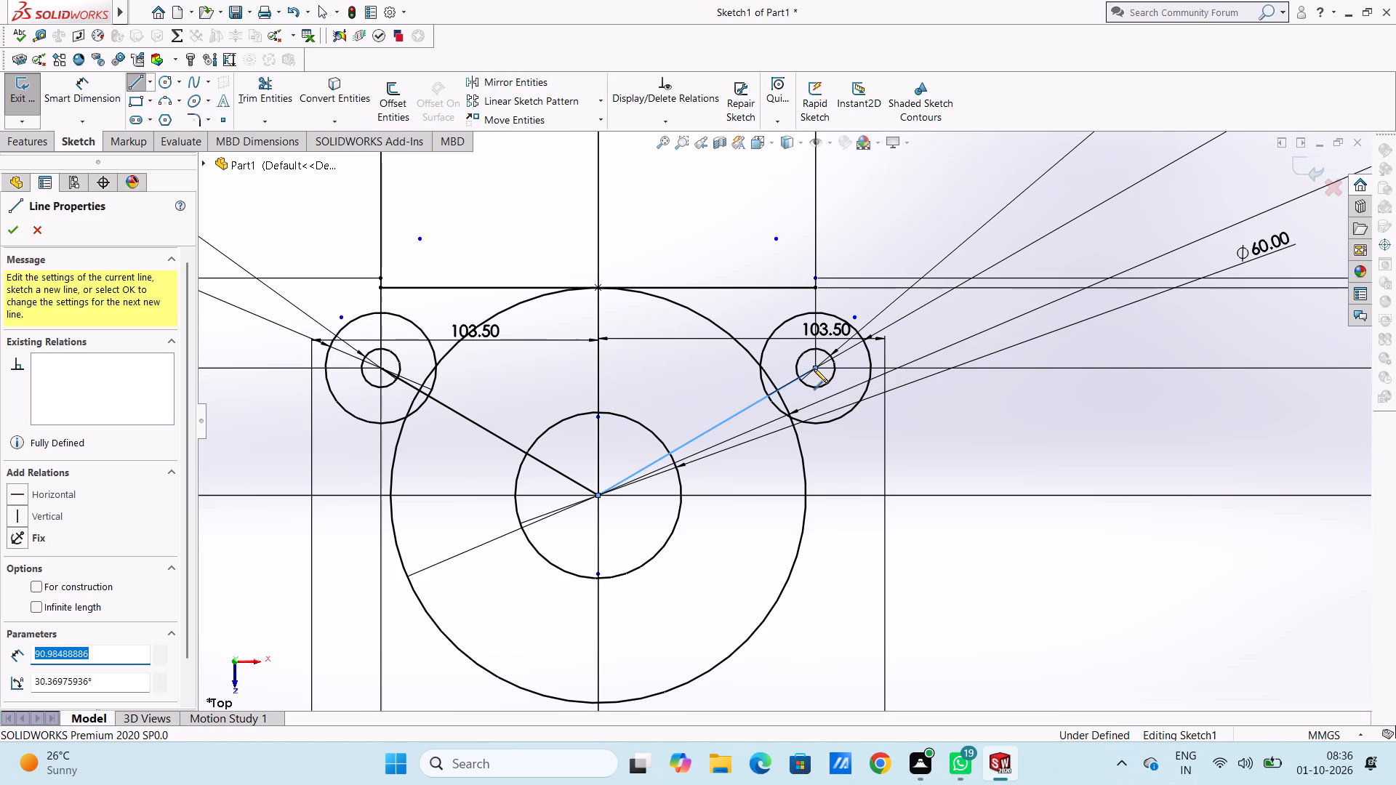
key(Escape)
key(Escape)
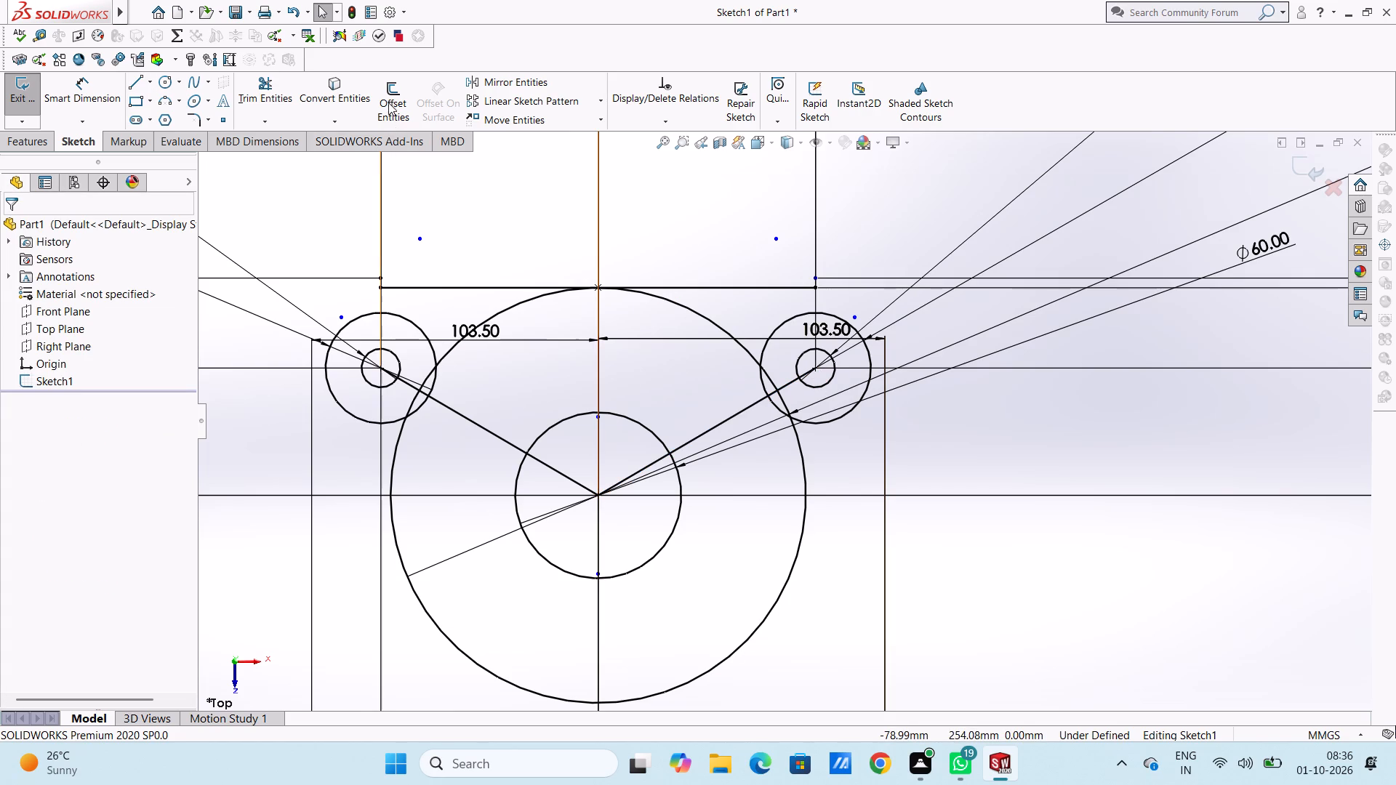
Offset the connected V-shaped line chain 20 mm in both directions, with dimensions added.
click(385, 92)
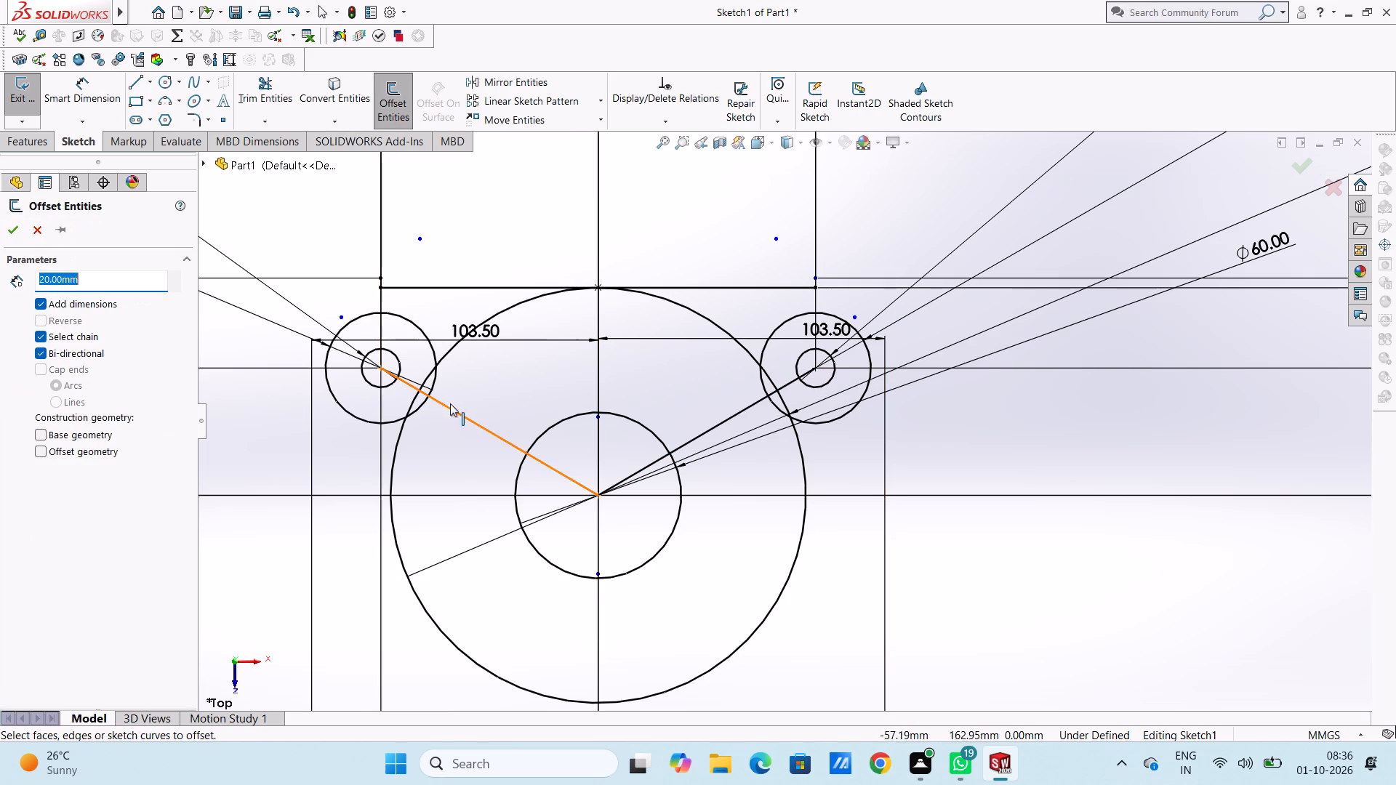
click(454, 408)
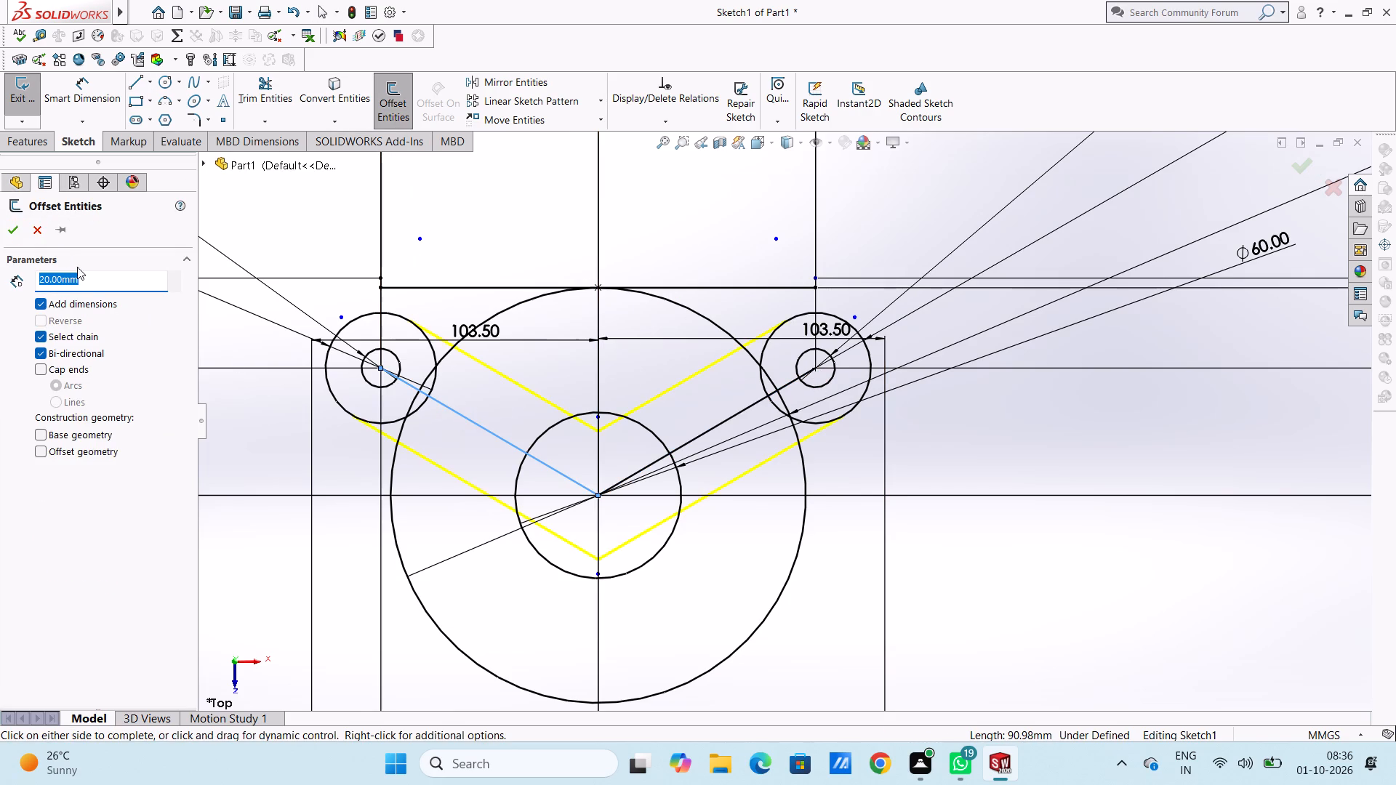
click(17, 233)
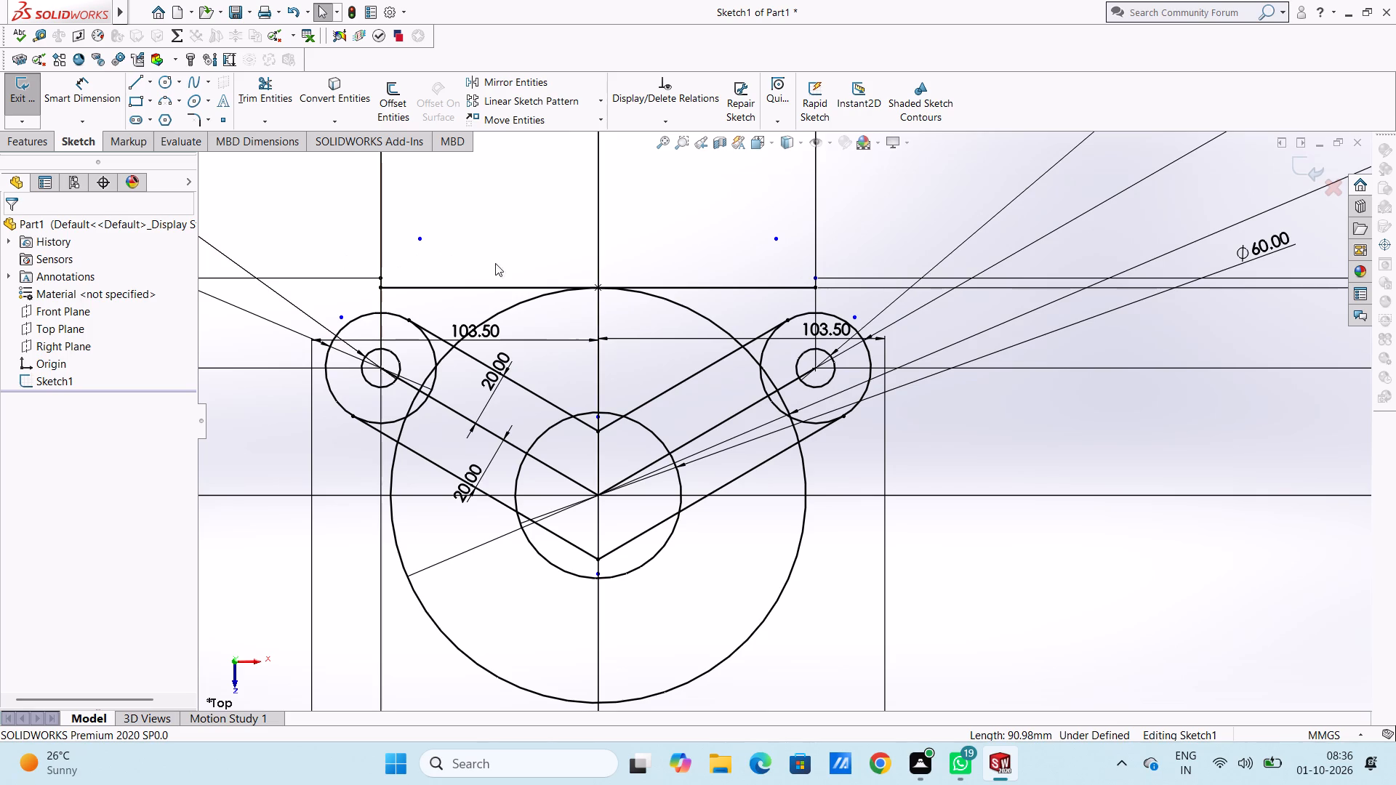
Delete the two original centre-to-centre lines, keeping the offset lines on both sides.
click(515, 446)
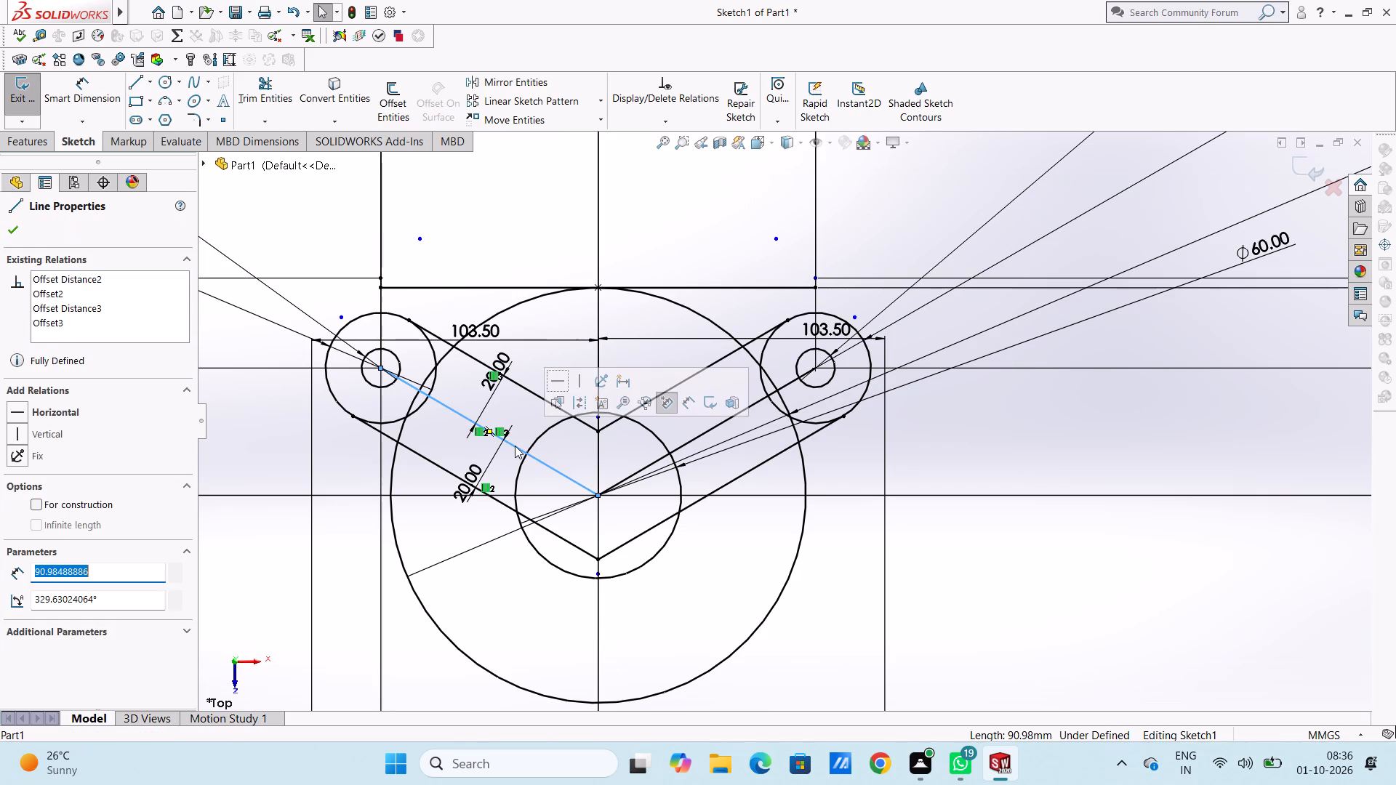
key(Delete)
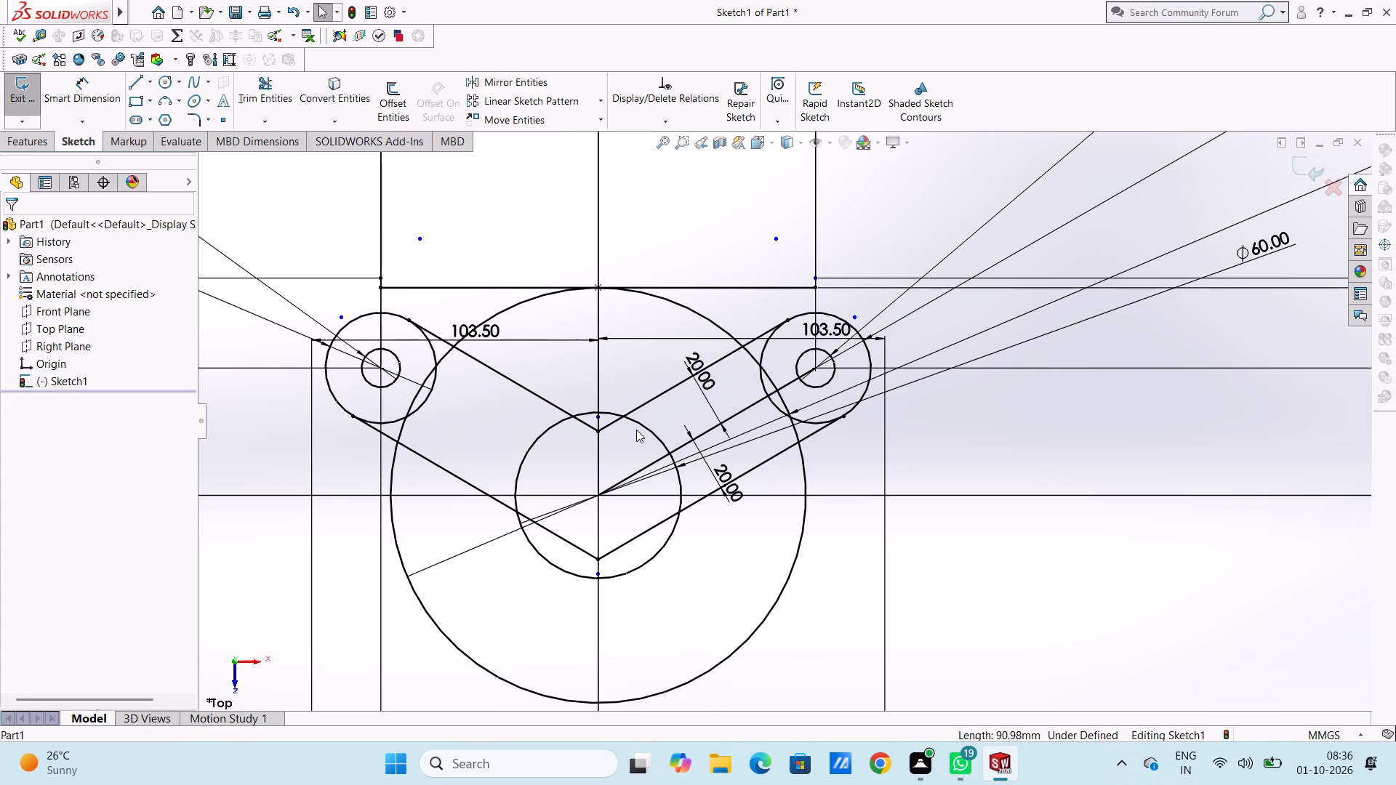
click(710, 432)
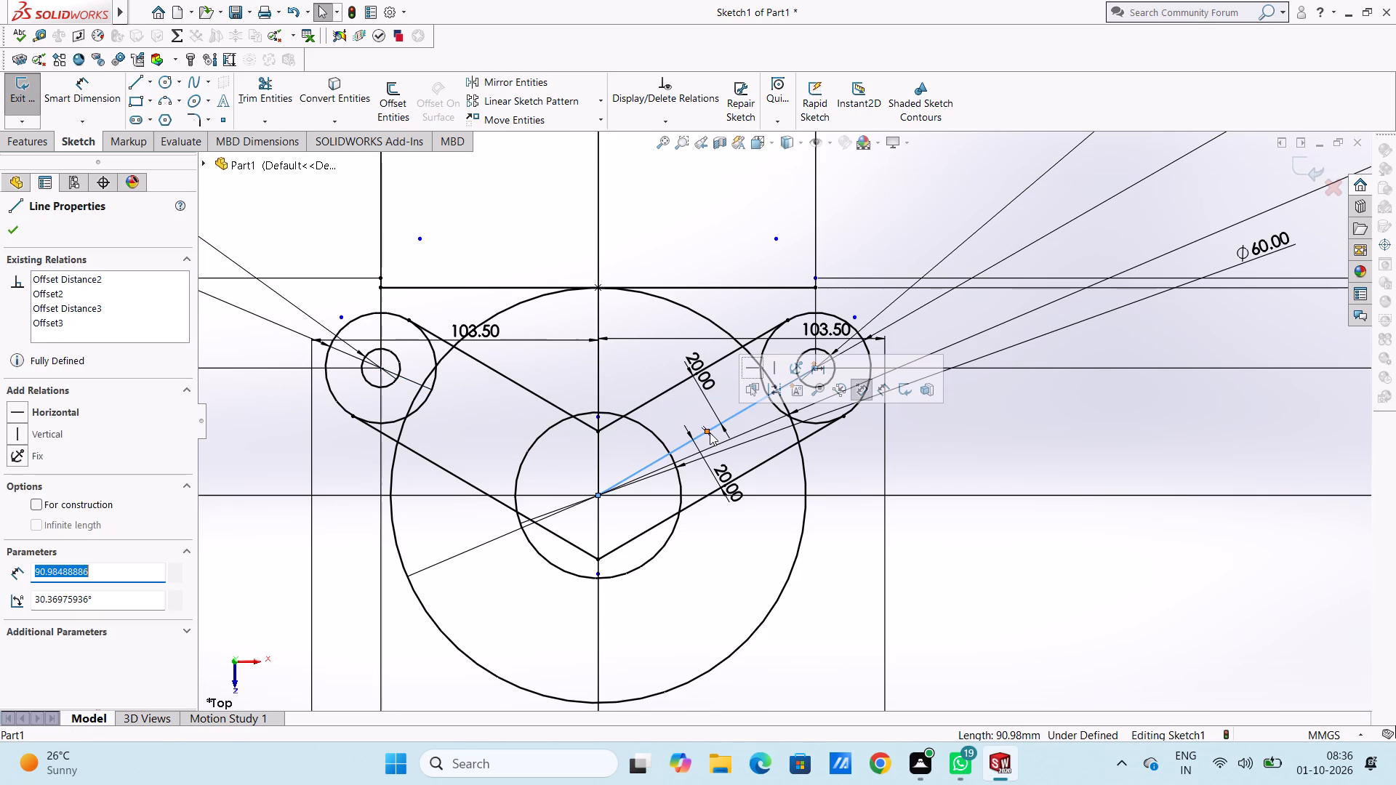
key(Delete)
Trim the inner arc of the upper left 40 mm circle and the 150 mm circle's arc between the left arm's offset lines.
scroll(710, 432, up, 4)
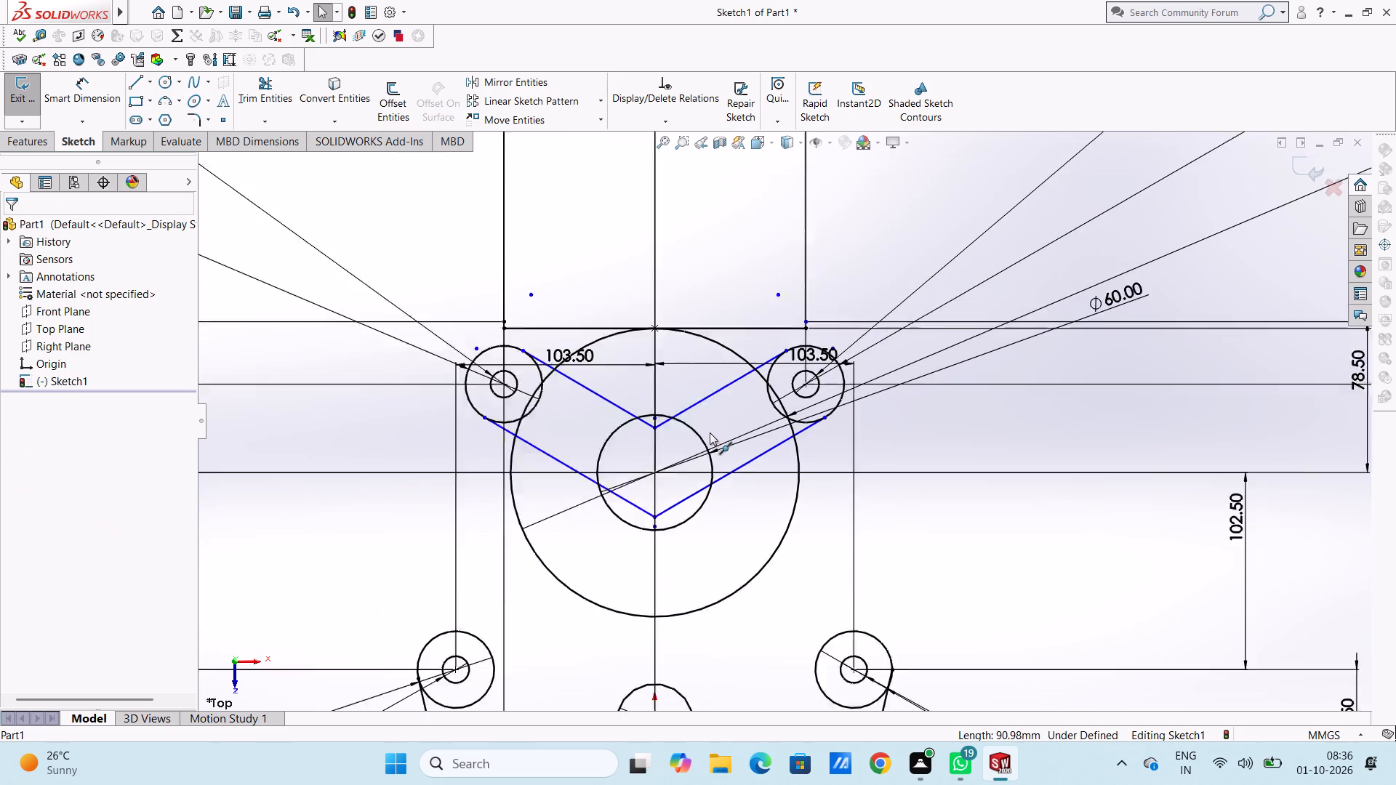
click(265, 88)
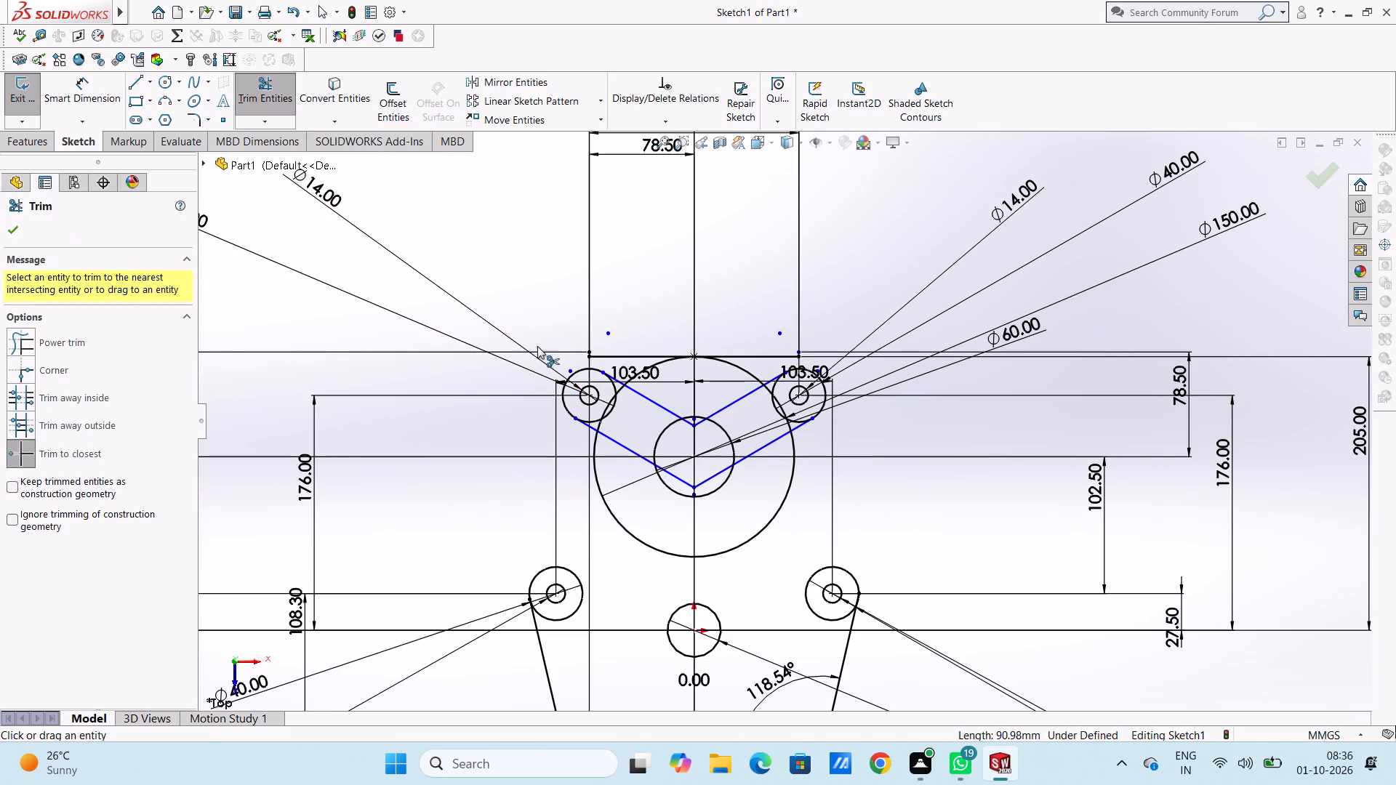
click(607, 419)
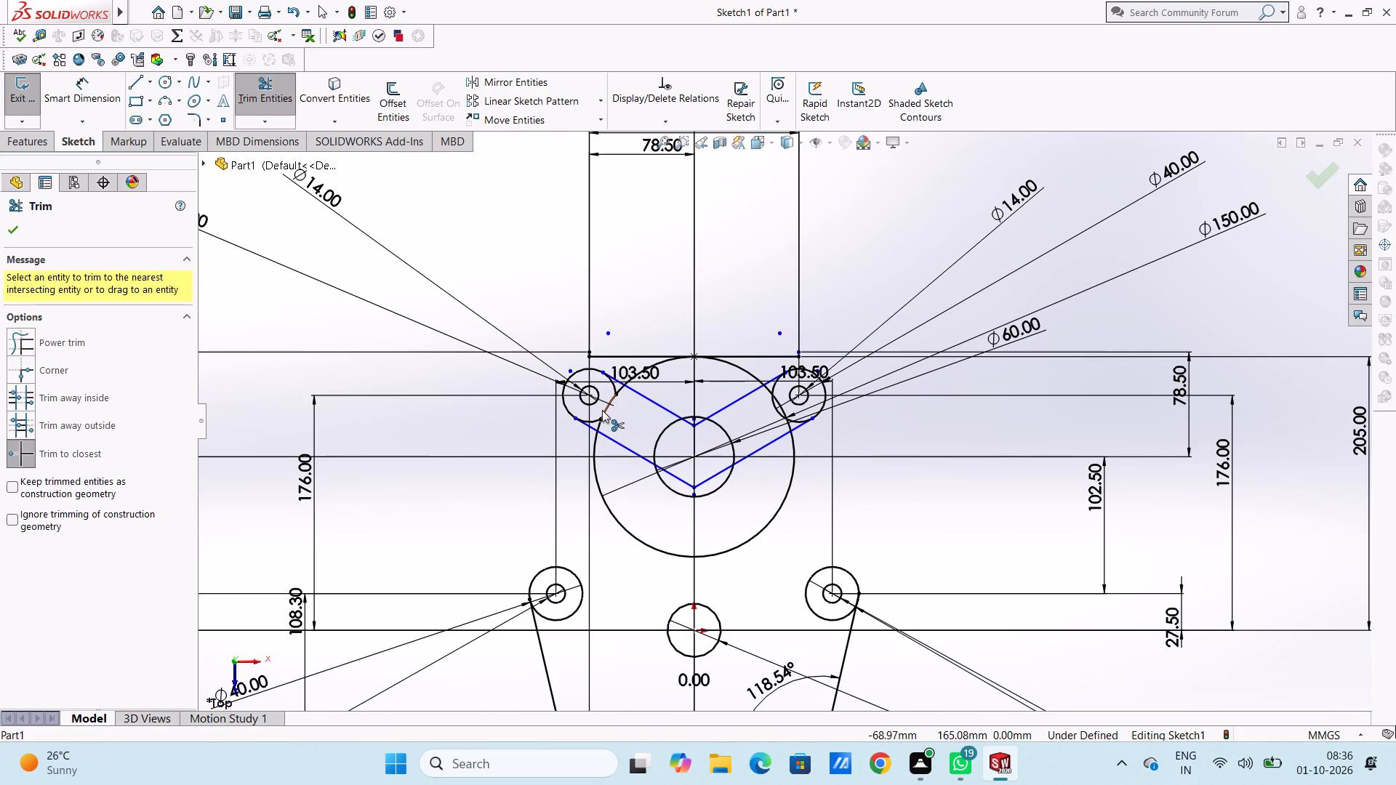
click(602, 410)
click(598, 415)
click(598, 419)
click(600, 421)
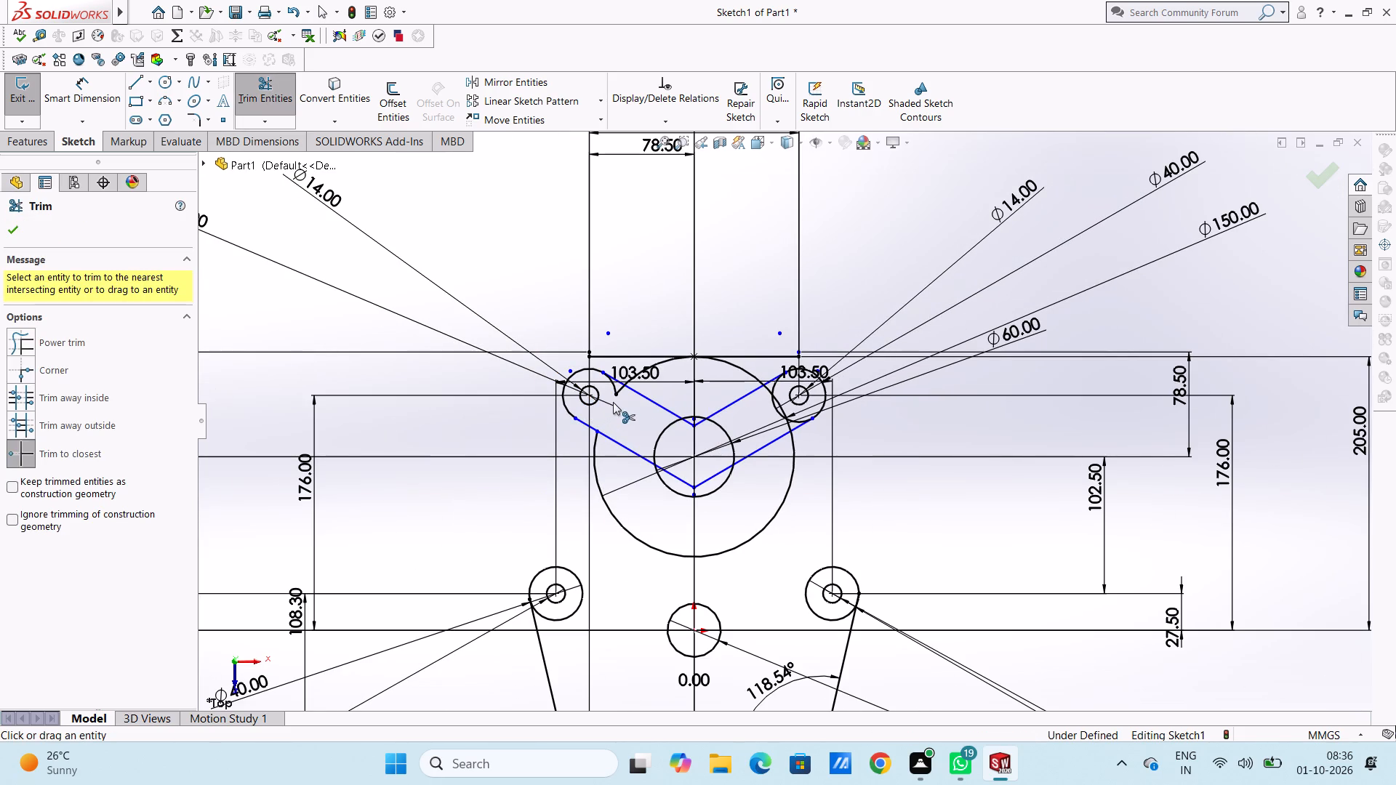
double_click(616, 392)
click(616, 392)
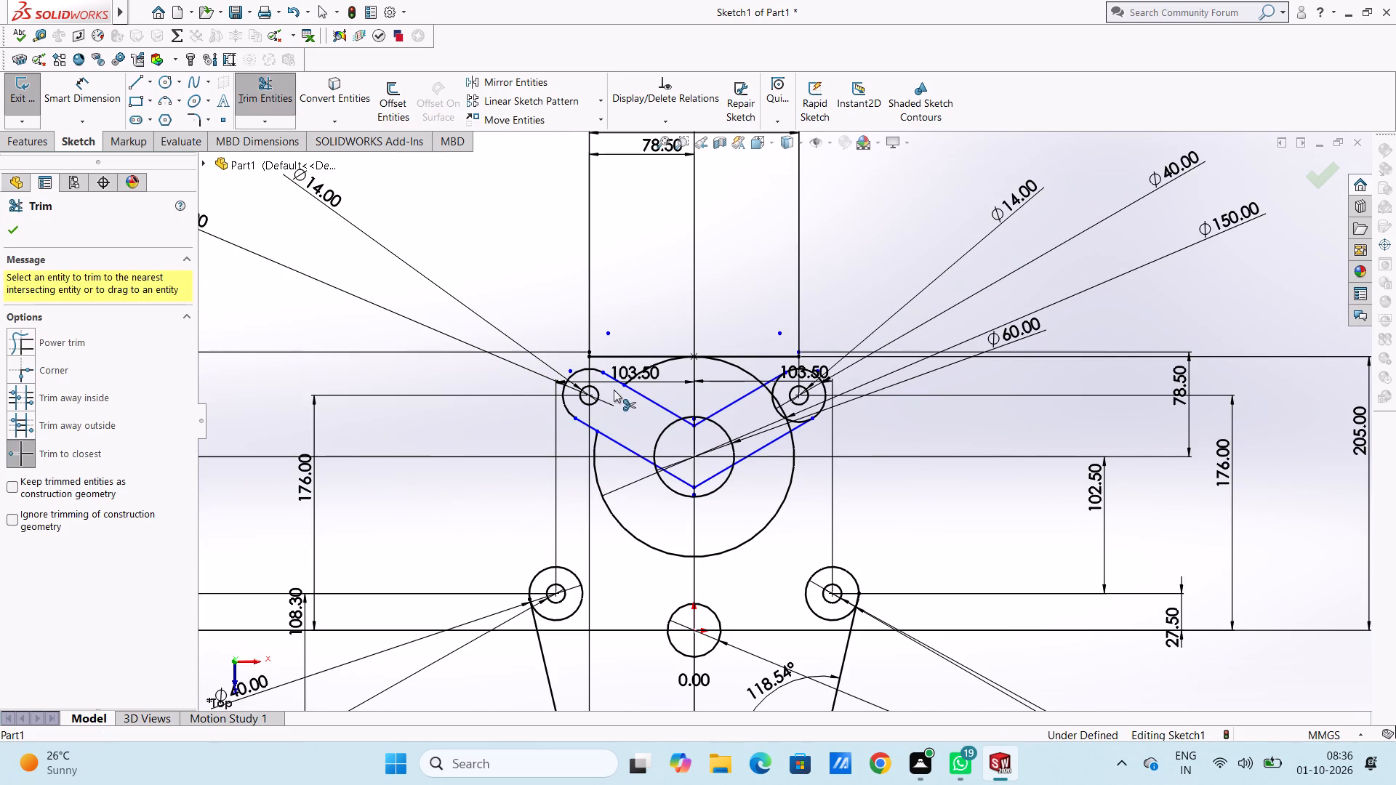
Trim the inner arc of the upper right 40 mm circle and the 150 mm circle's arc between the right arm's offset lines.
scroll(787, 413, down, 6)
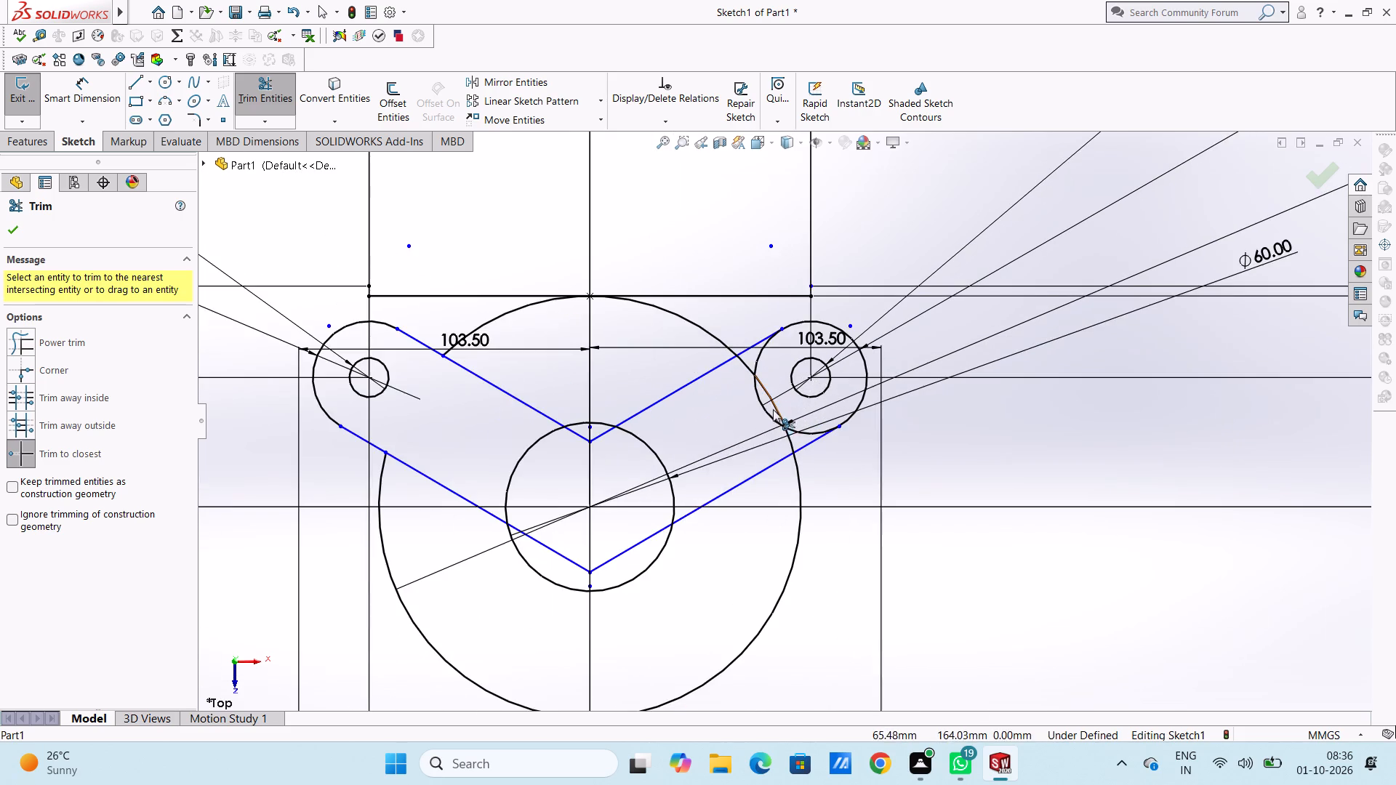
scroll(773, 409, down, 2)
click(748, 343)
click(748, 353)
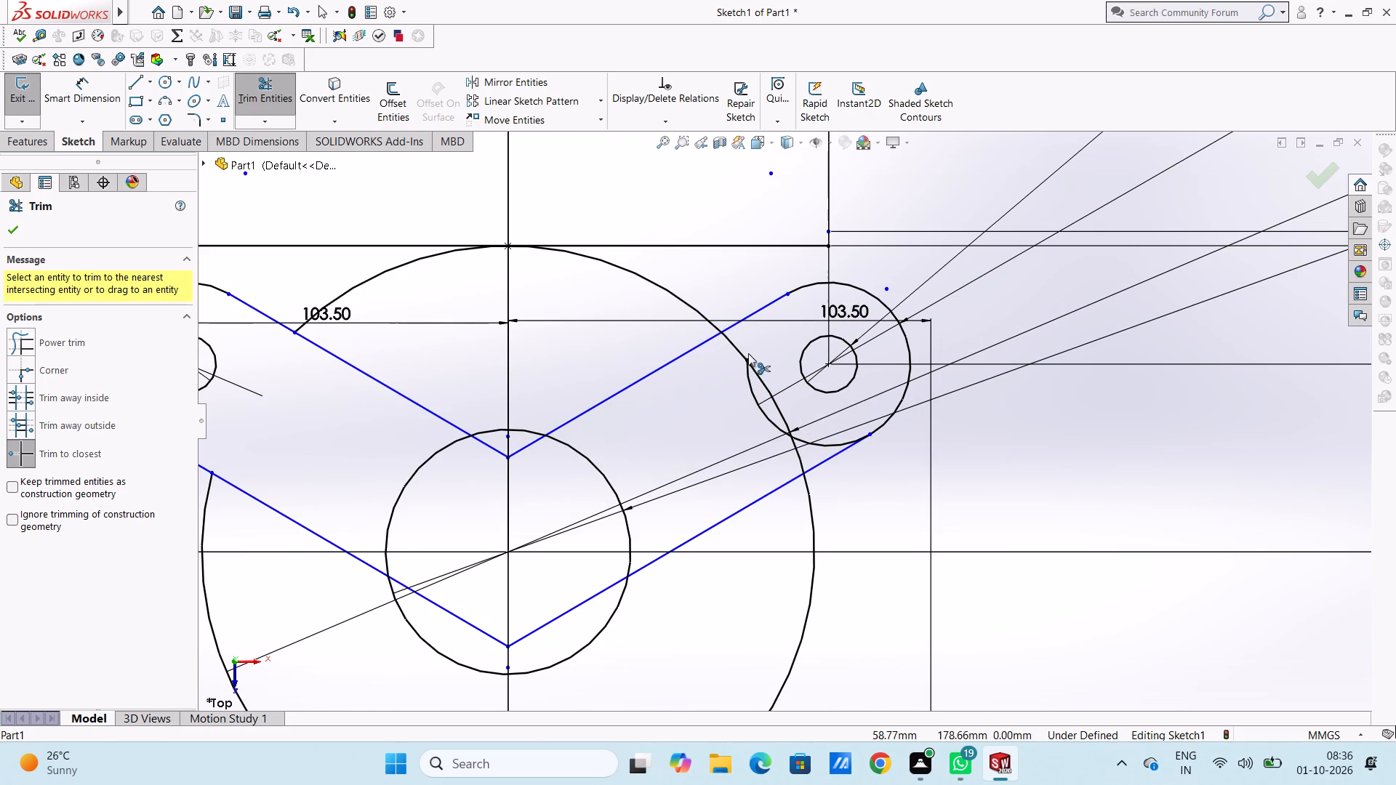
click(746, 370)
click(746, 362)
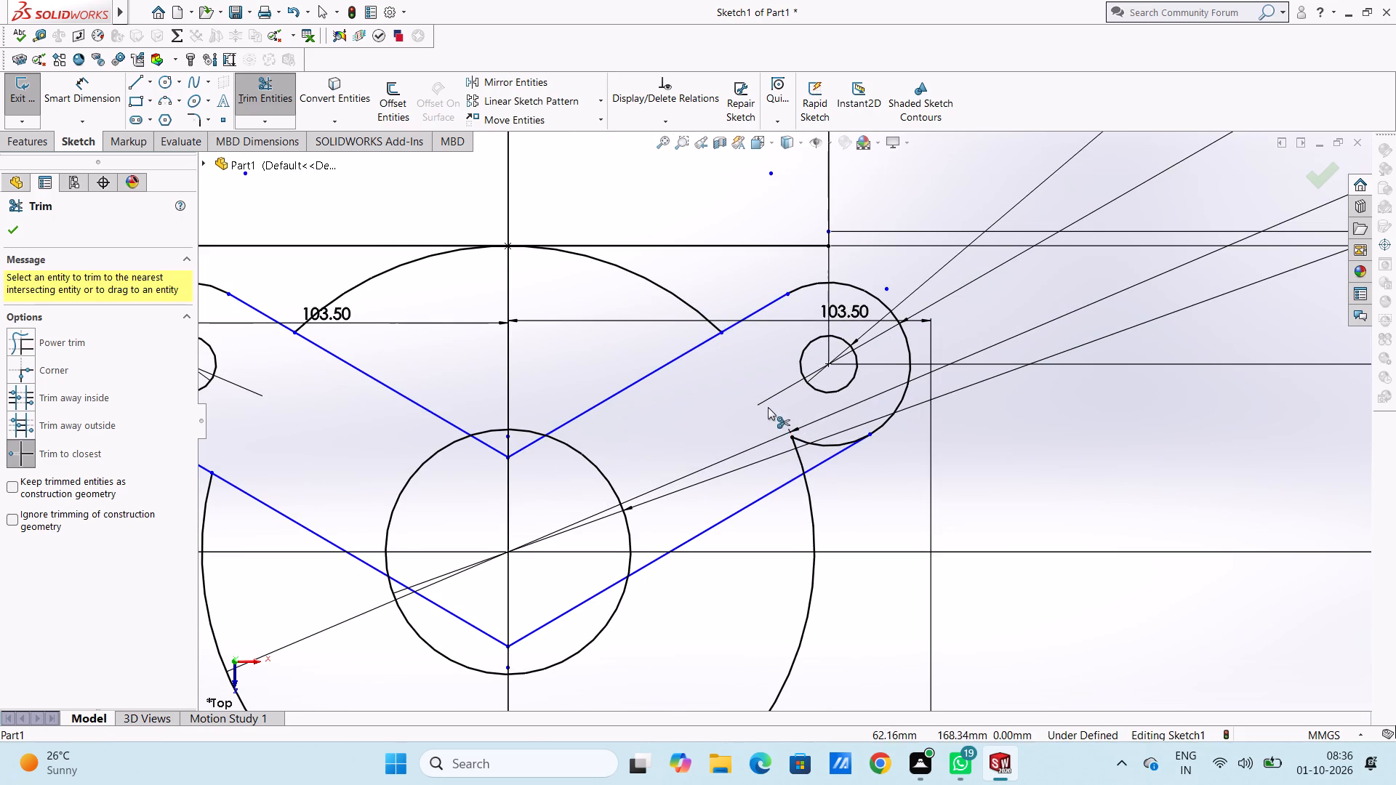
click(788, 438)
click(793, 440)
click(802, 436)
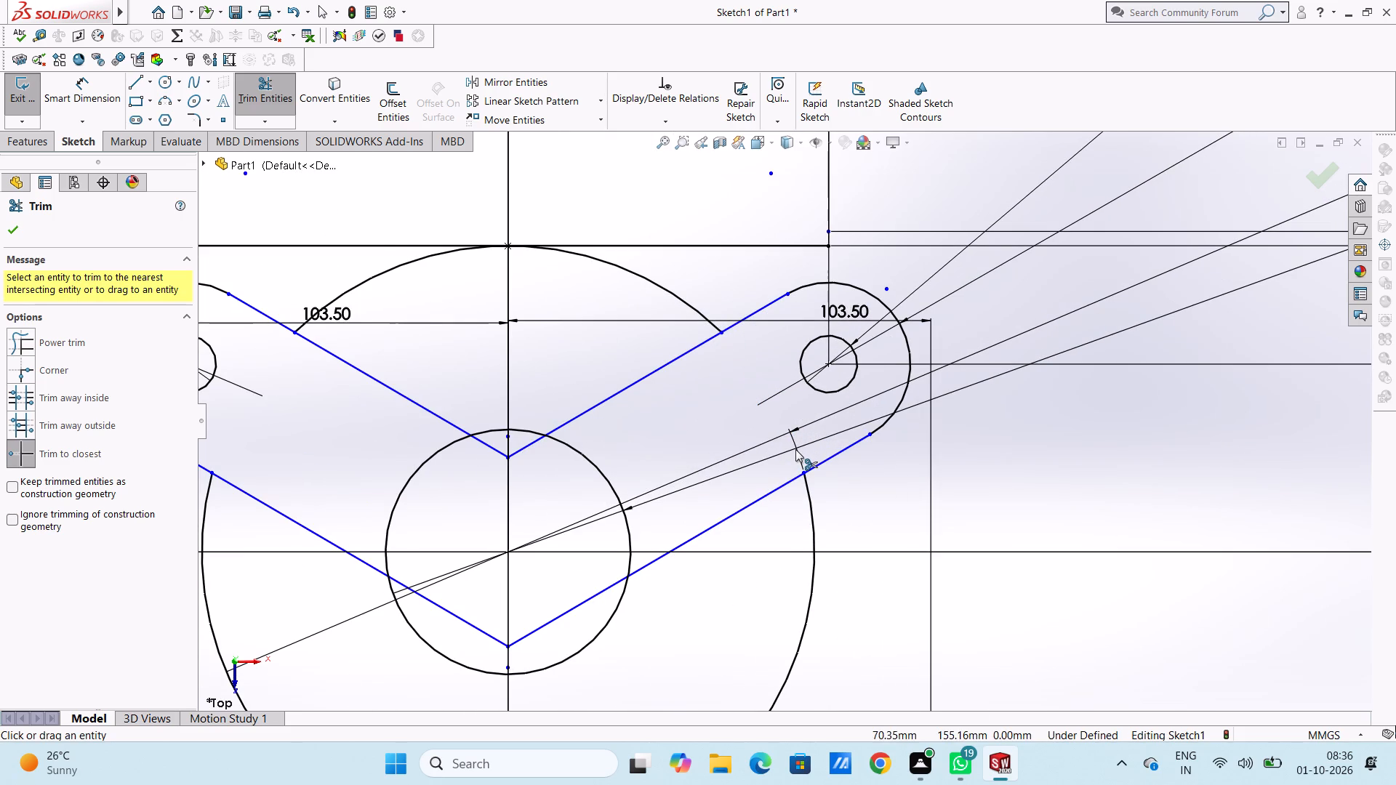
click(778, 428)
Trim the ends of the two upper offset lines that lie inside the 60 mm circle.
scroll(766, 403, up, 6)
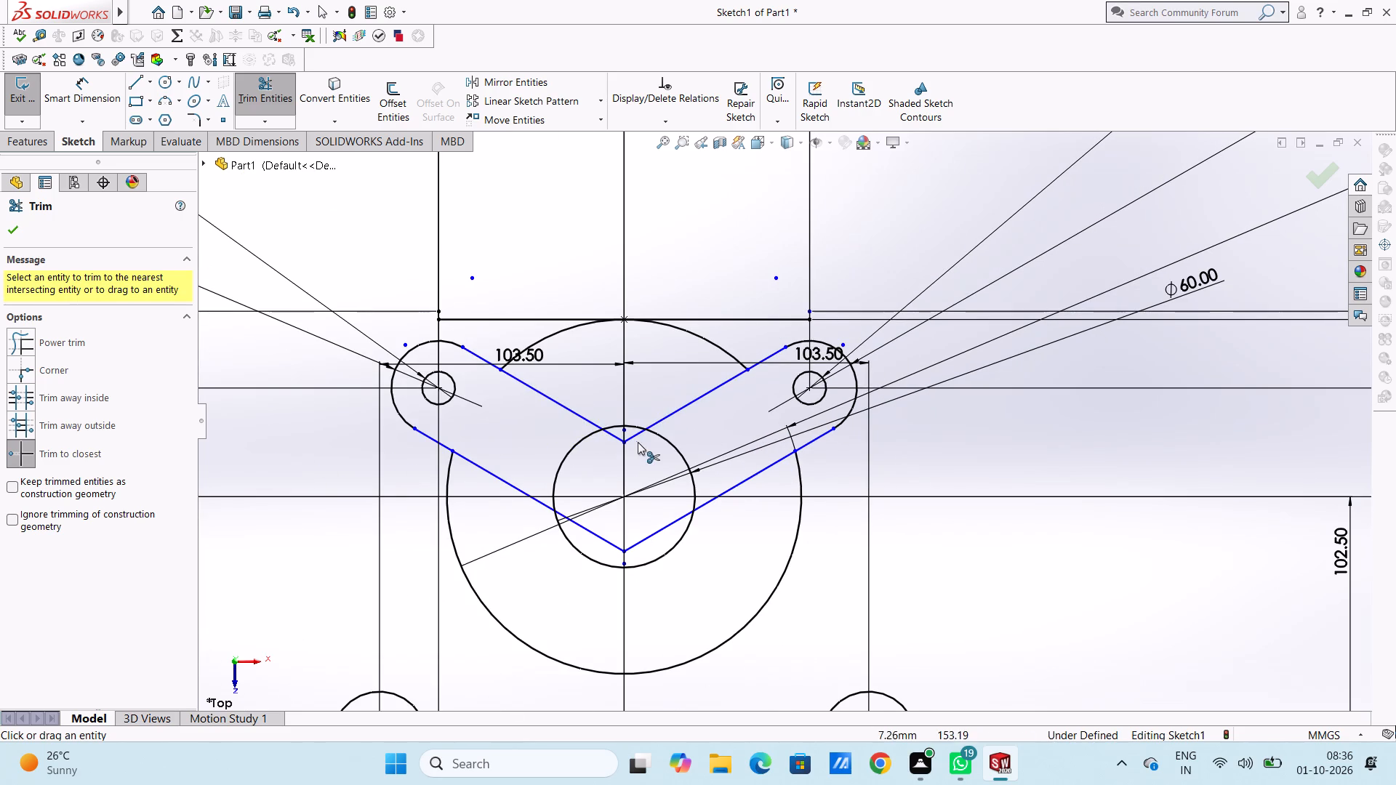
click(630, 433)
click(619, 440)
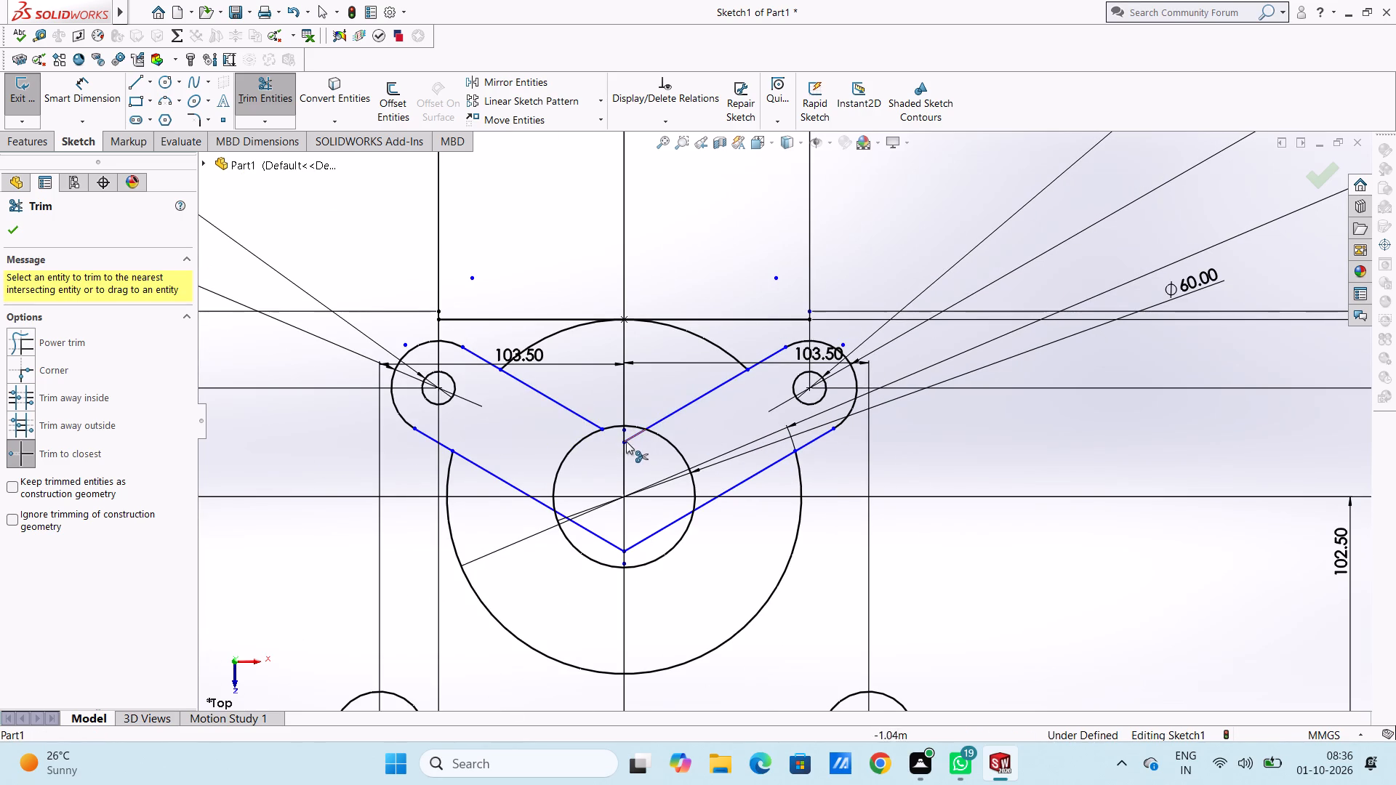
click(633, 434)
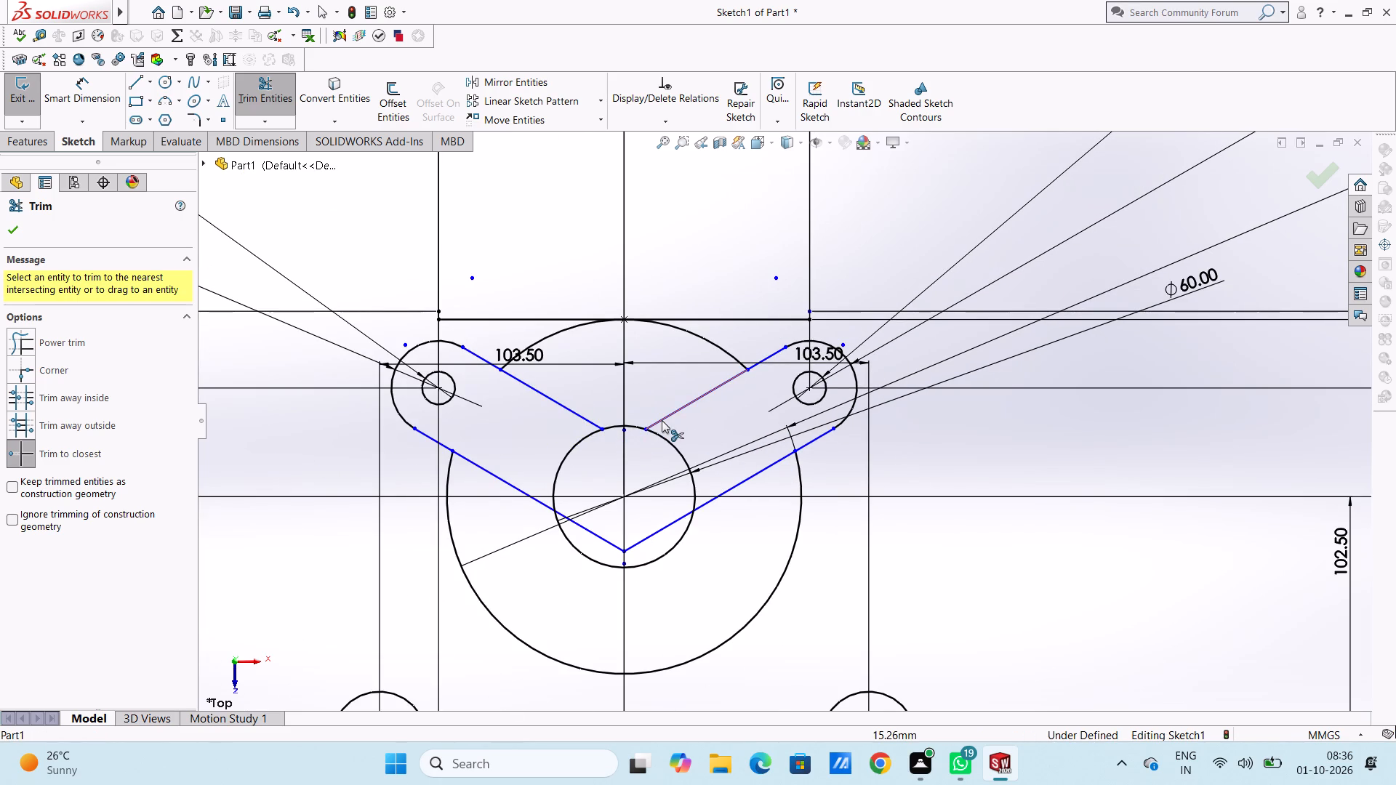
Trim away the remaining offset-line segments of both upper arms that lie inside the 150 mm circle.
click(662, 420)
click(737, 488)
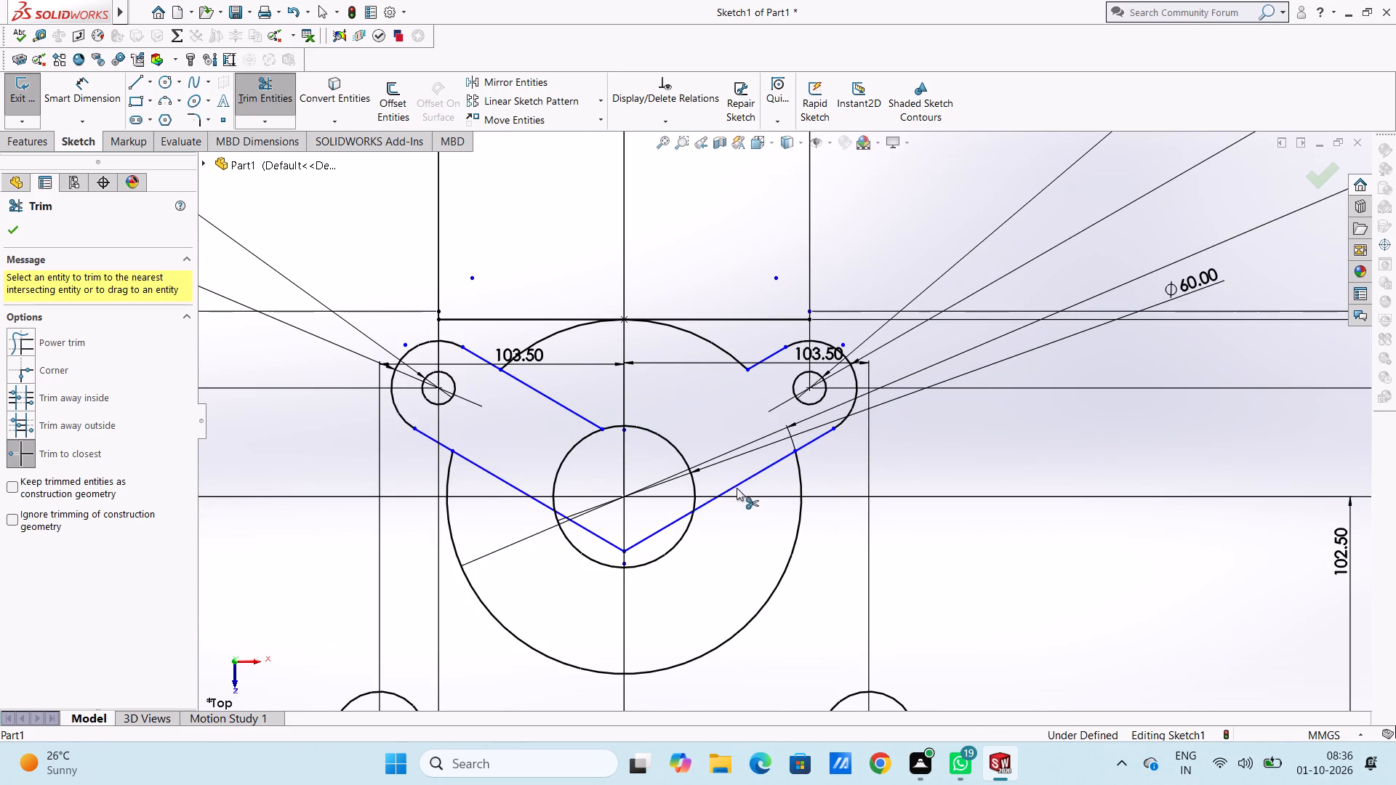
click(609, 541)
click(630, 544)
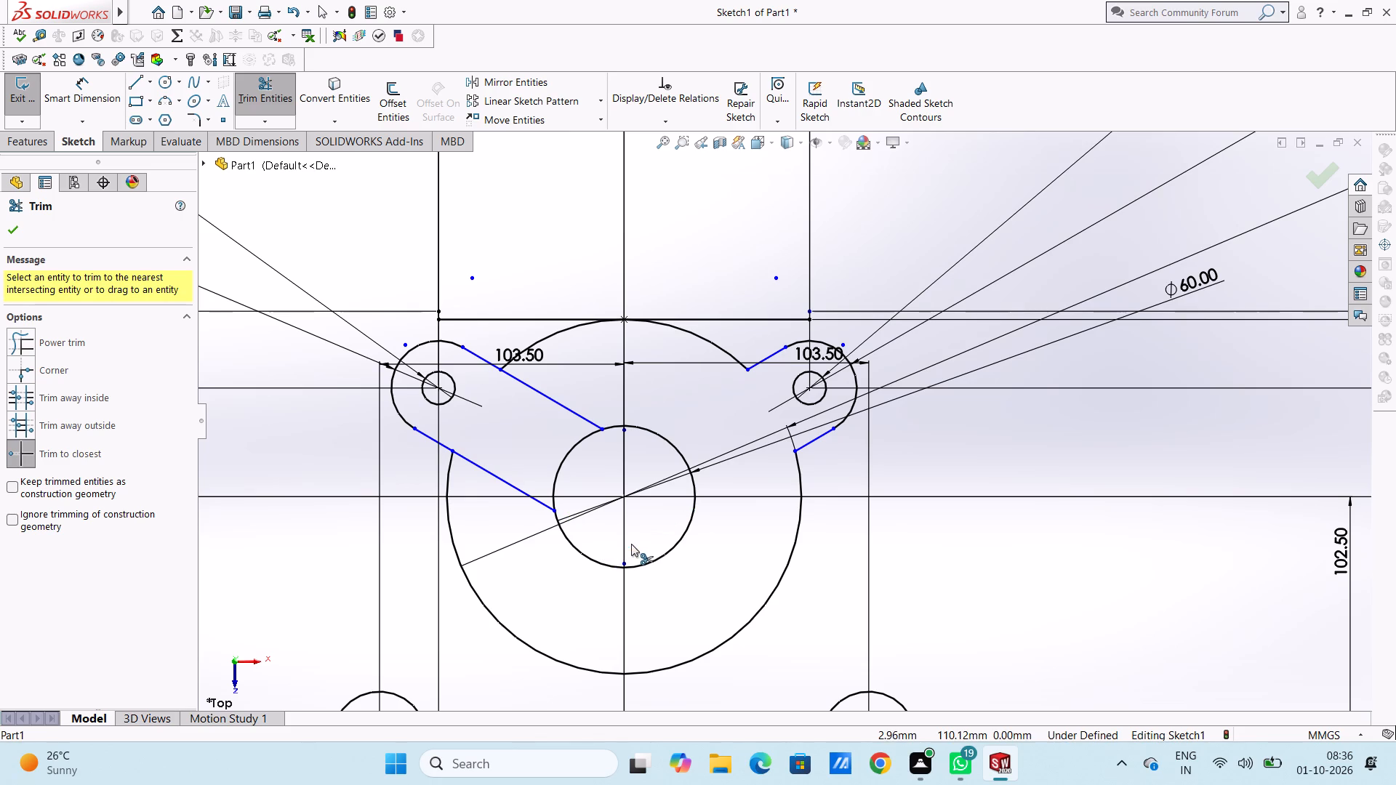
click(500, 477)
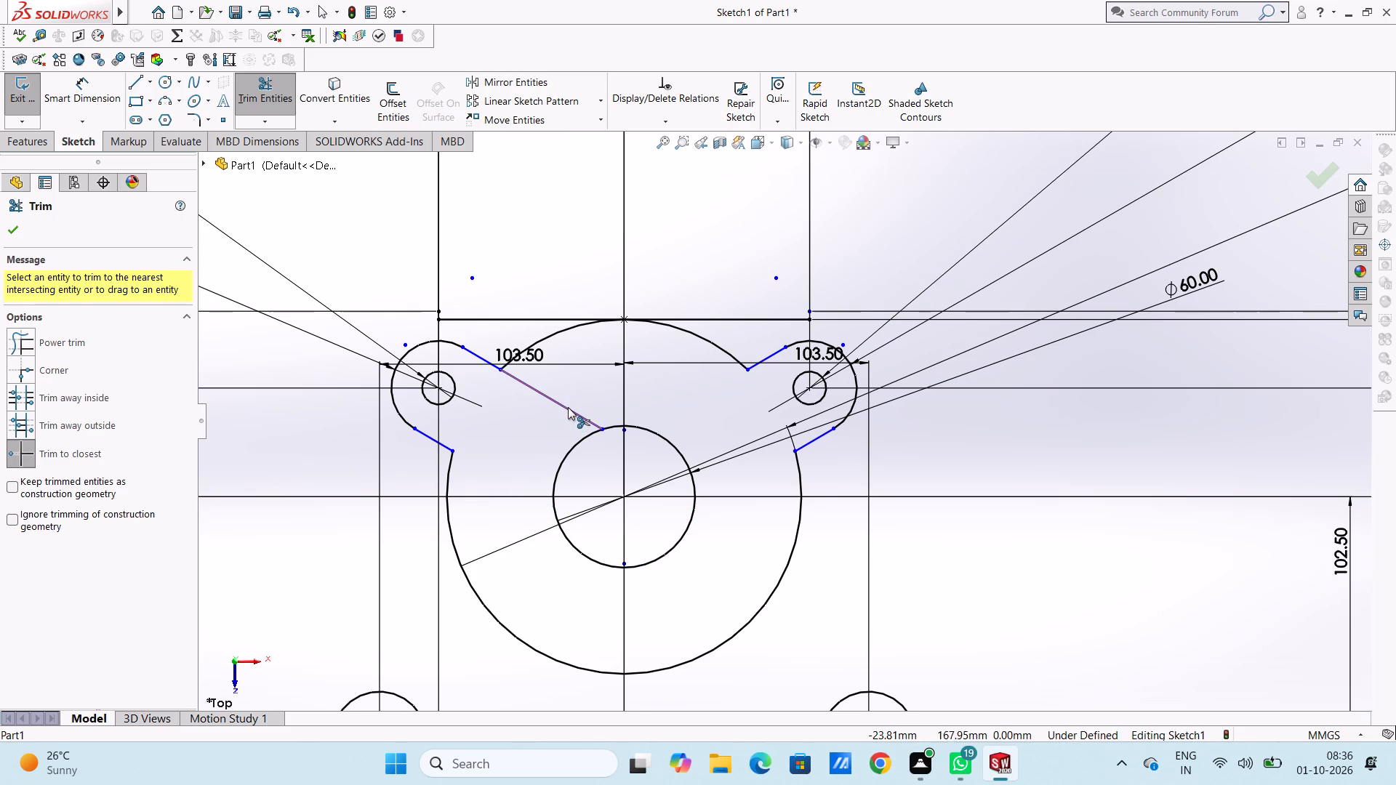
click(568, 407)
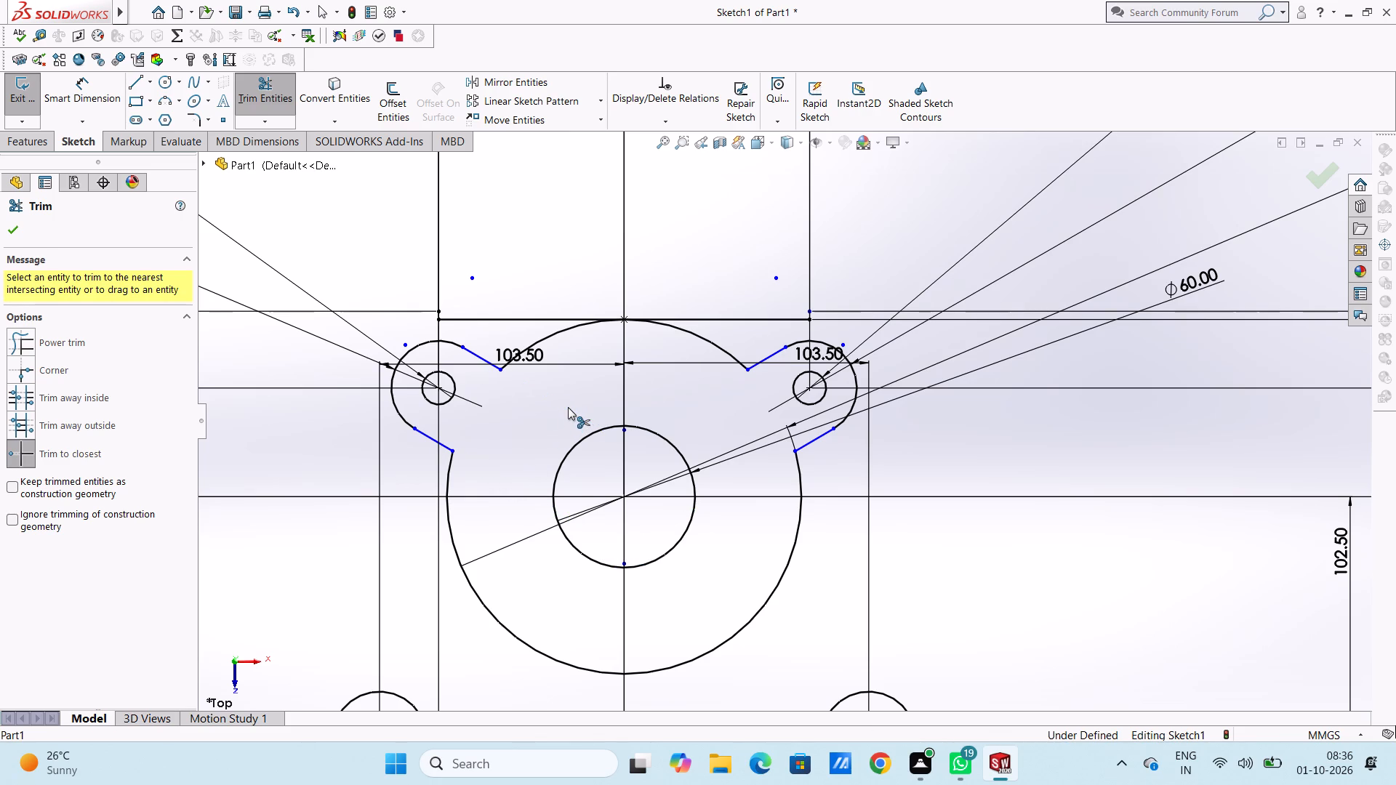
key(Escape)
key(Escape)
key(Escape)
key(Escape)
Dimension the vertical distance between the two endpoints of the left arm's short lower line.
scroll(568, 407, up, 7)
click(78, 104)
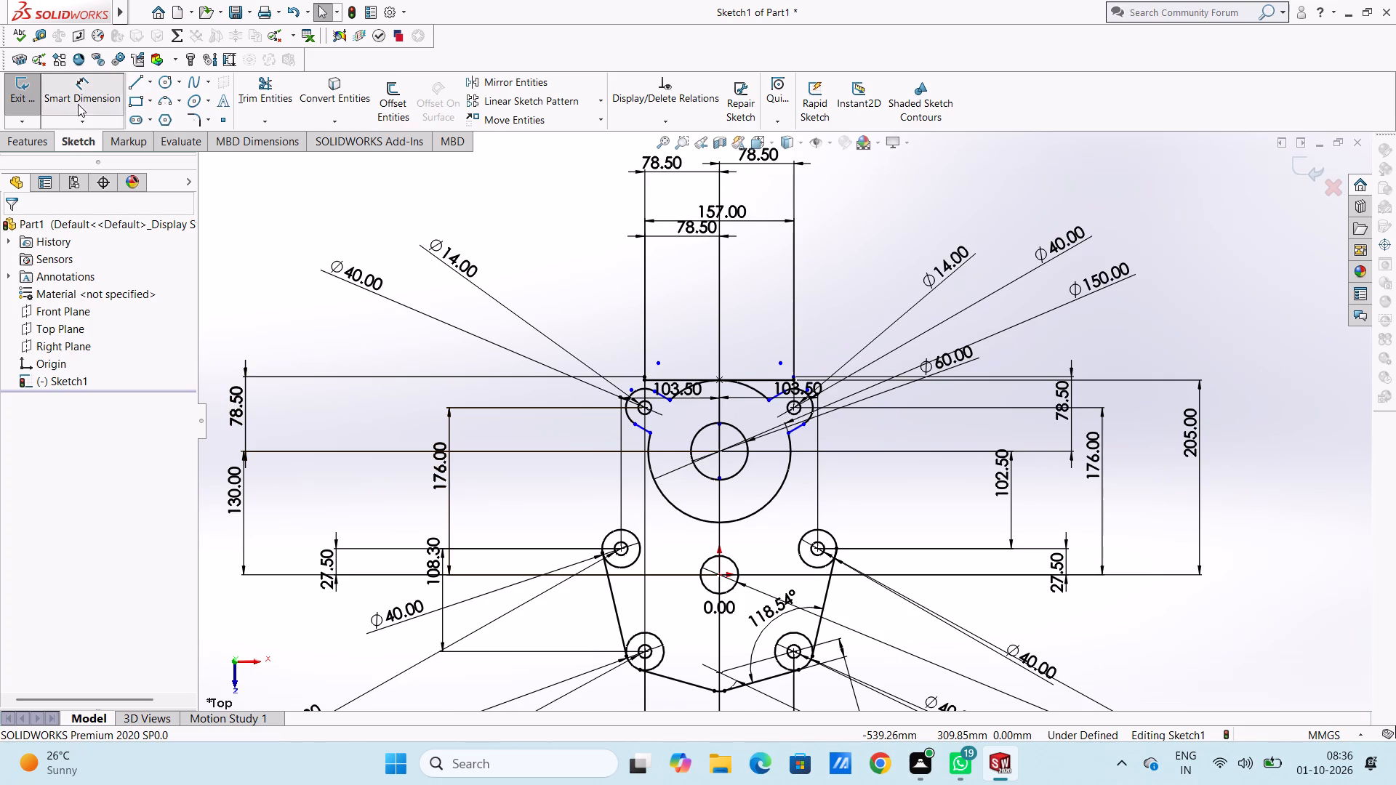
scroll(744, 548, down, 3)
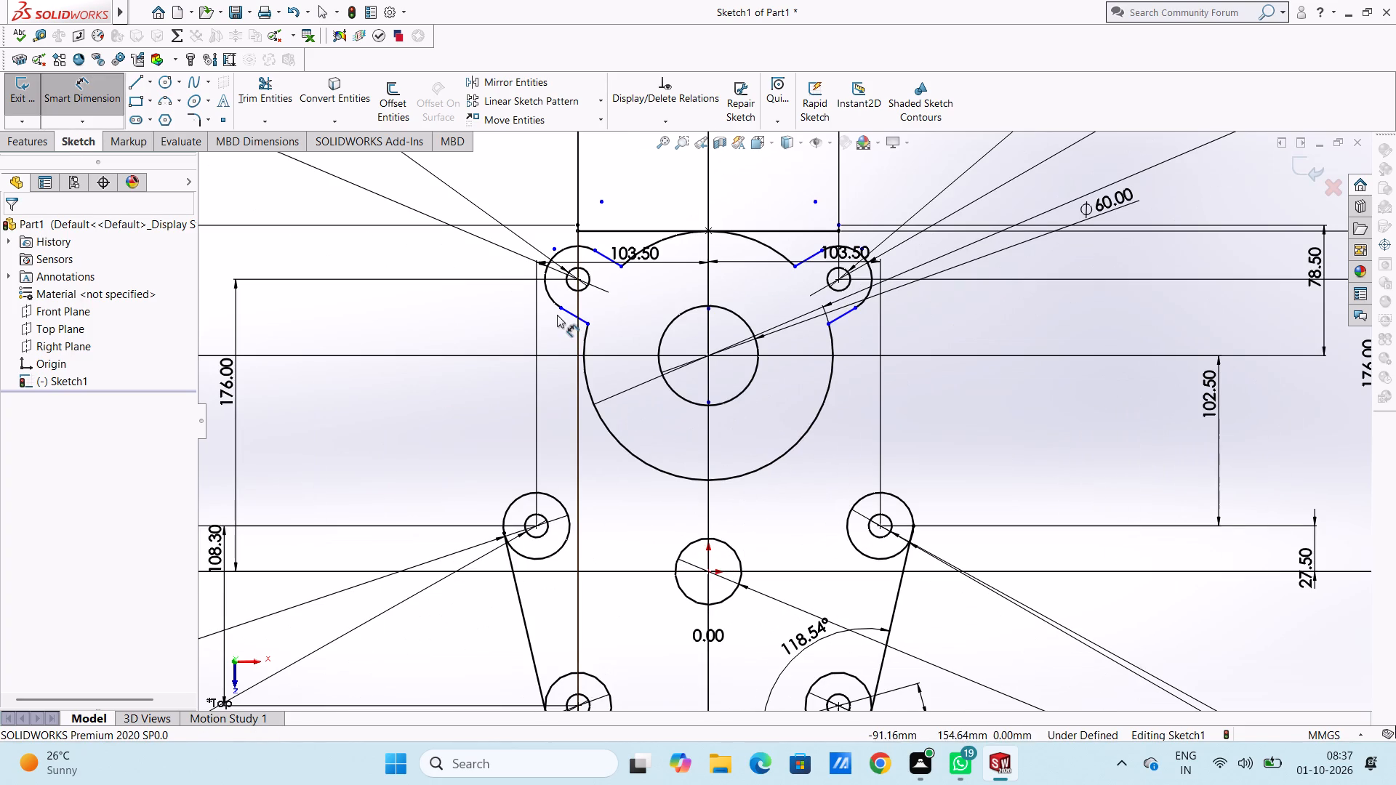
click(559, 307)
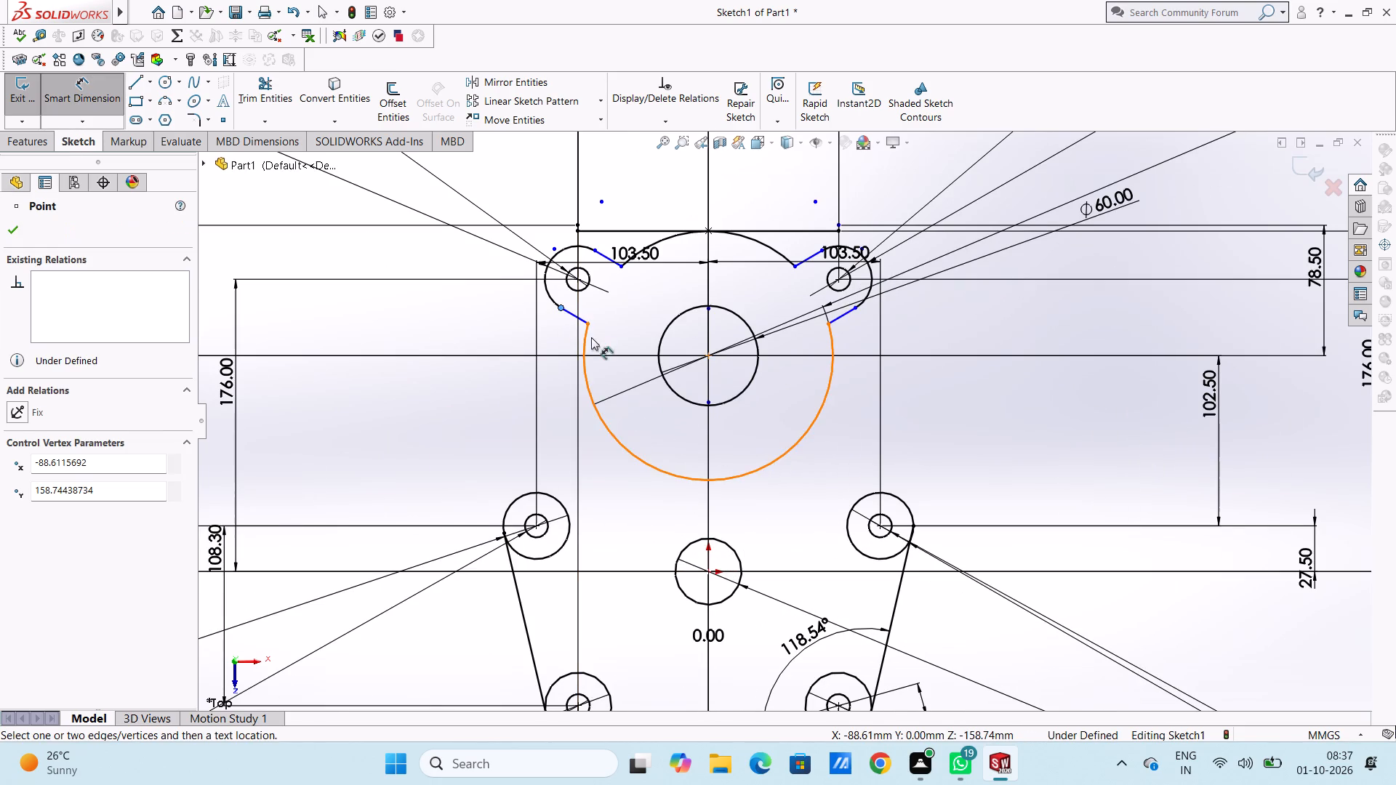
click(587, 326)
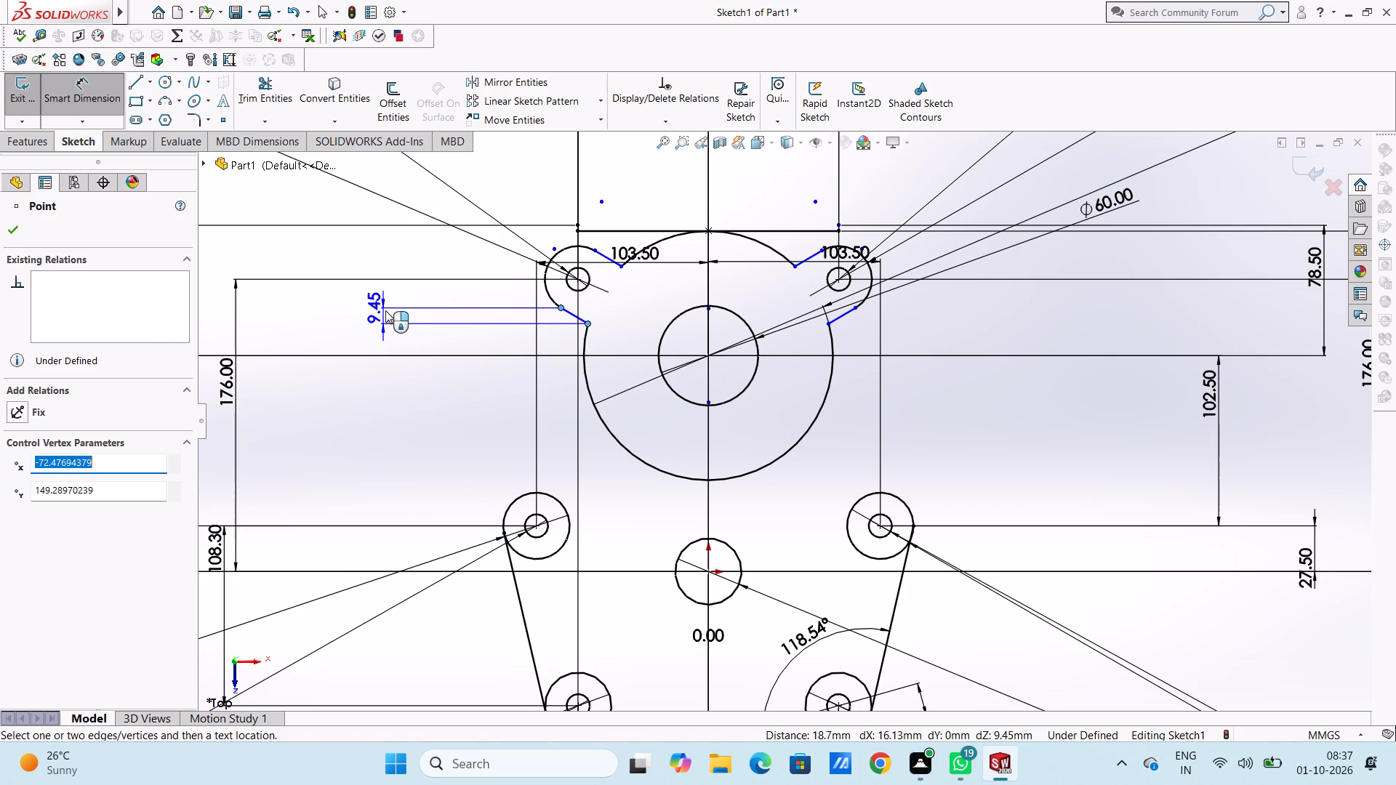
click(385, 310)
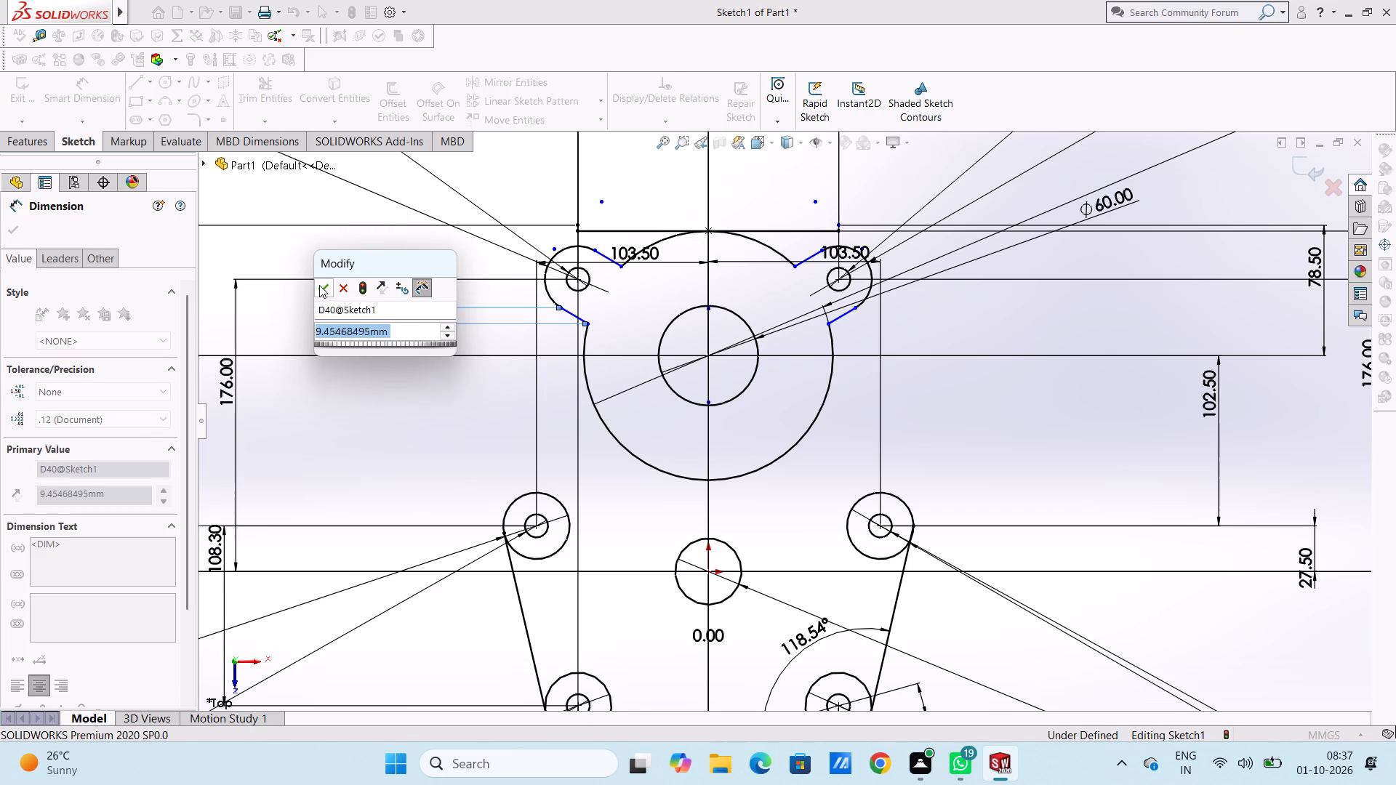
click(321, 286)
click(320, 337)
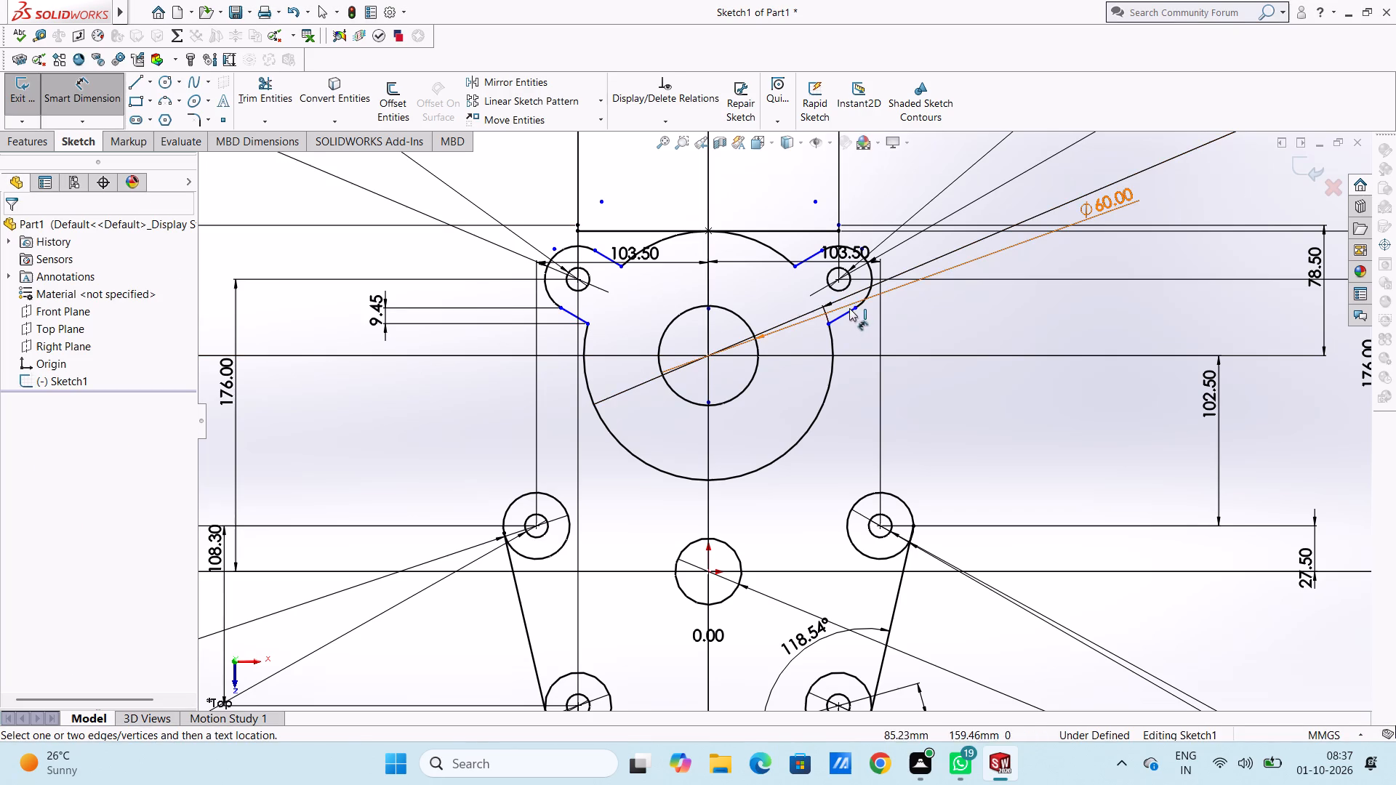
Dimension the vertical distance between the two endpoints of the right arm's short lower line.
click(831, 325)
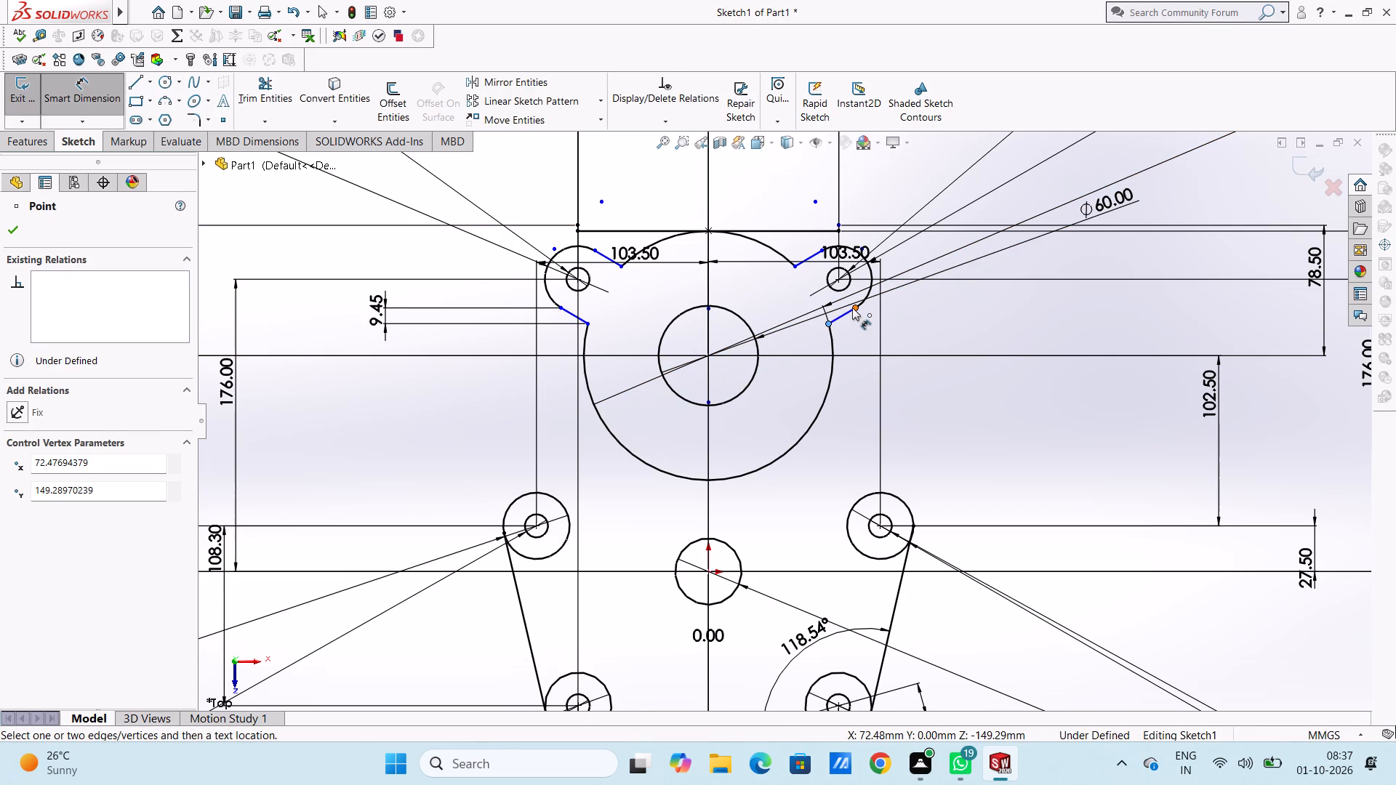
click(852, 307)
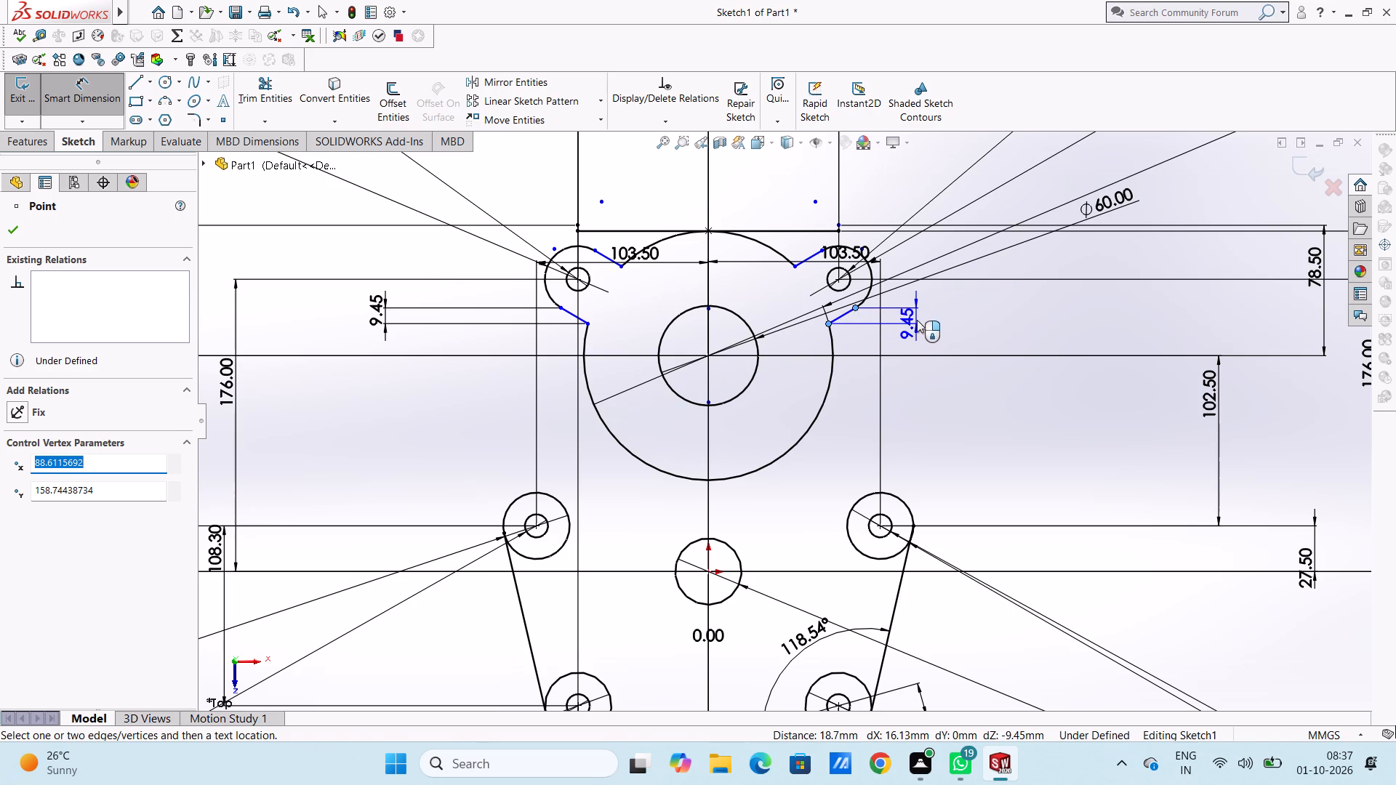
click(966, 318)
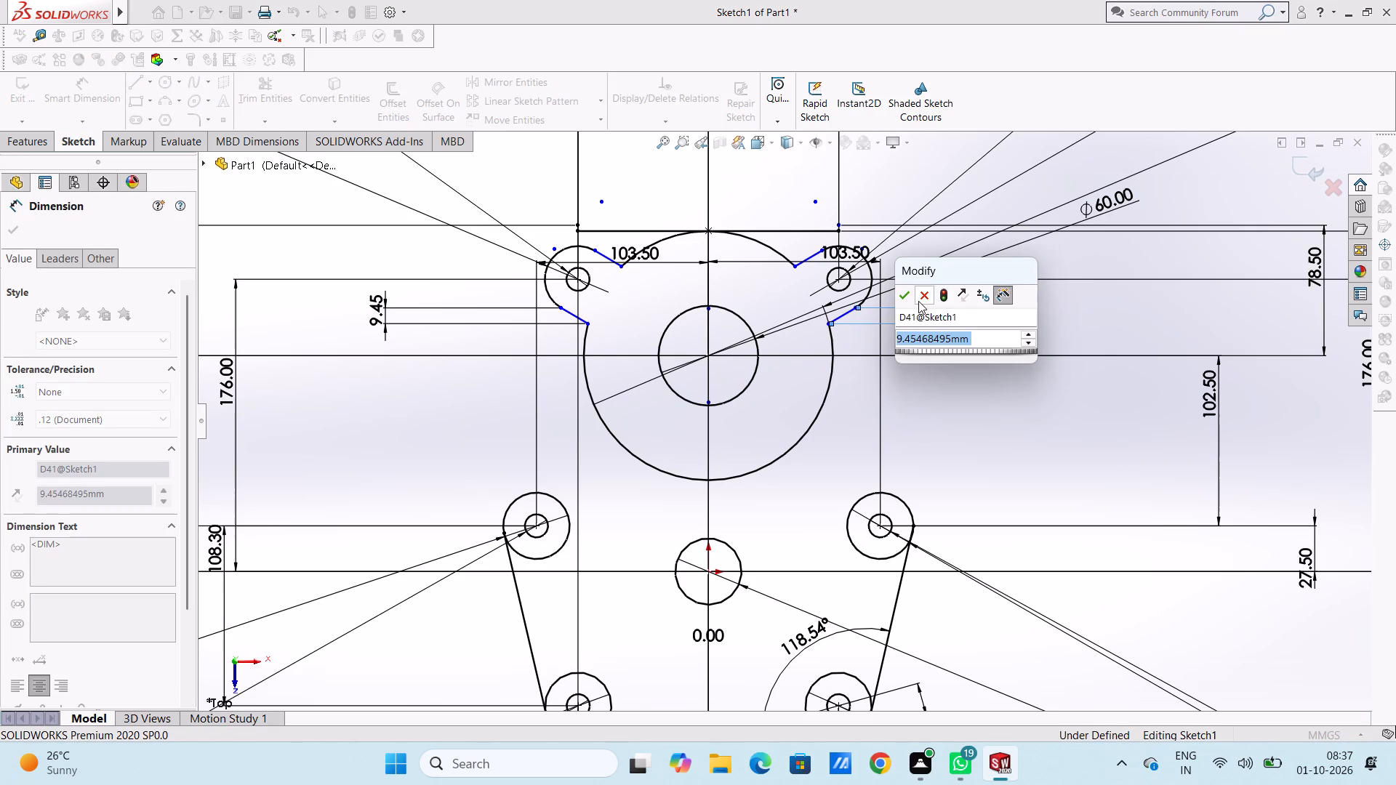
click(909, 299)
Dimension the horizontal distance from the outer end of the left arm's upper line to the origin.
scroll(843, 454, down, 1)
scroll(843, 454, up, 5)
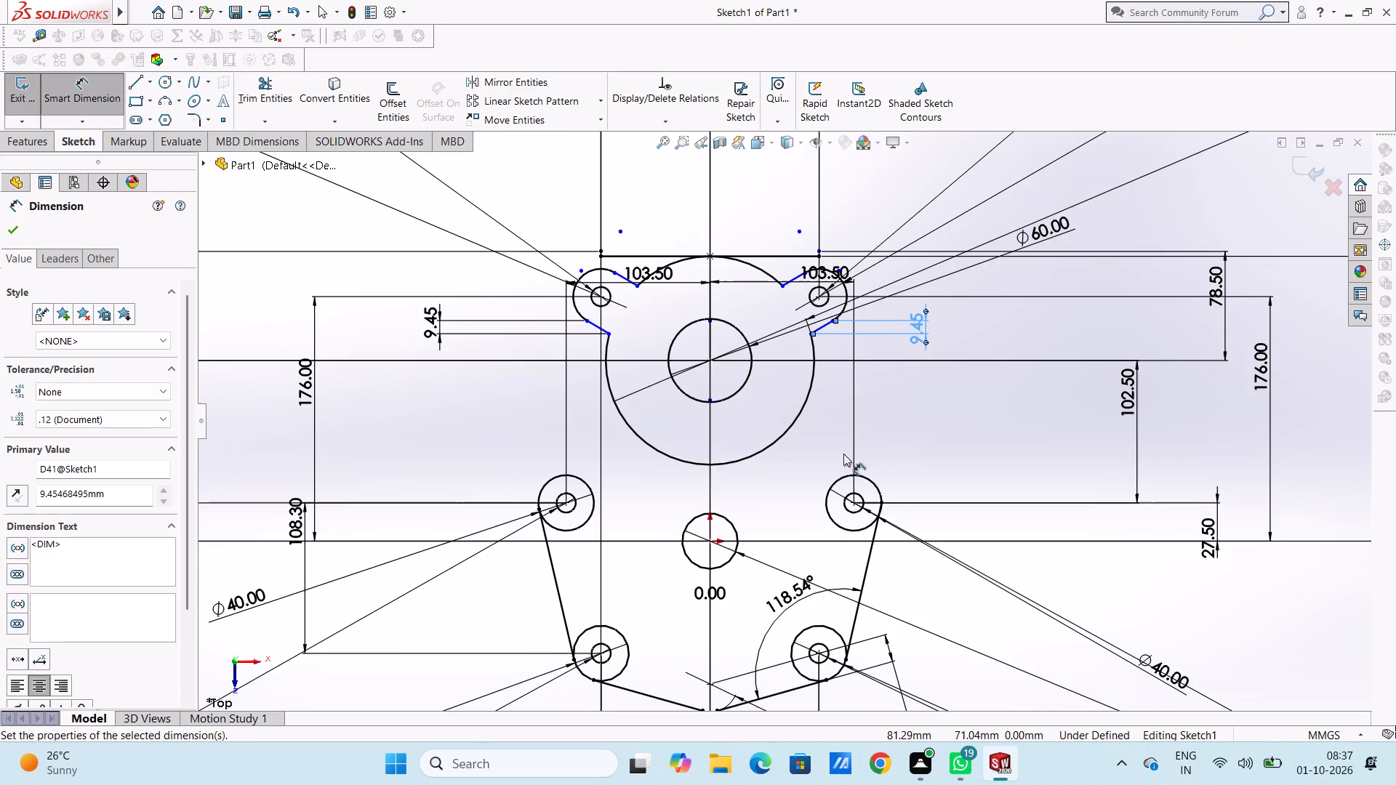
scroll(843, 454, up, 3)
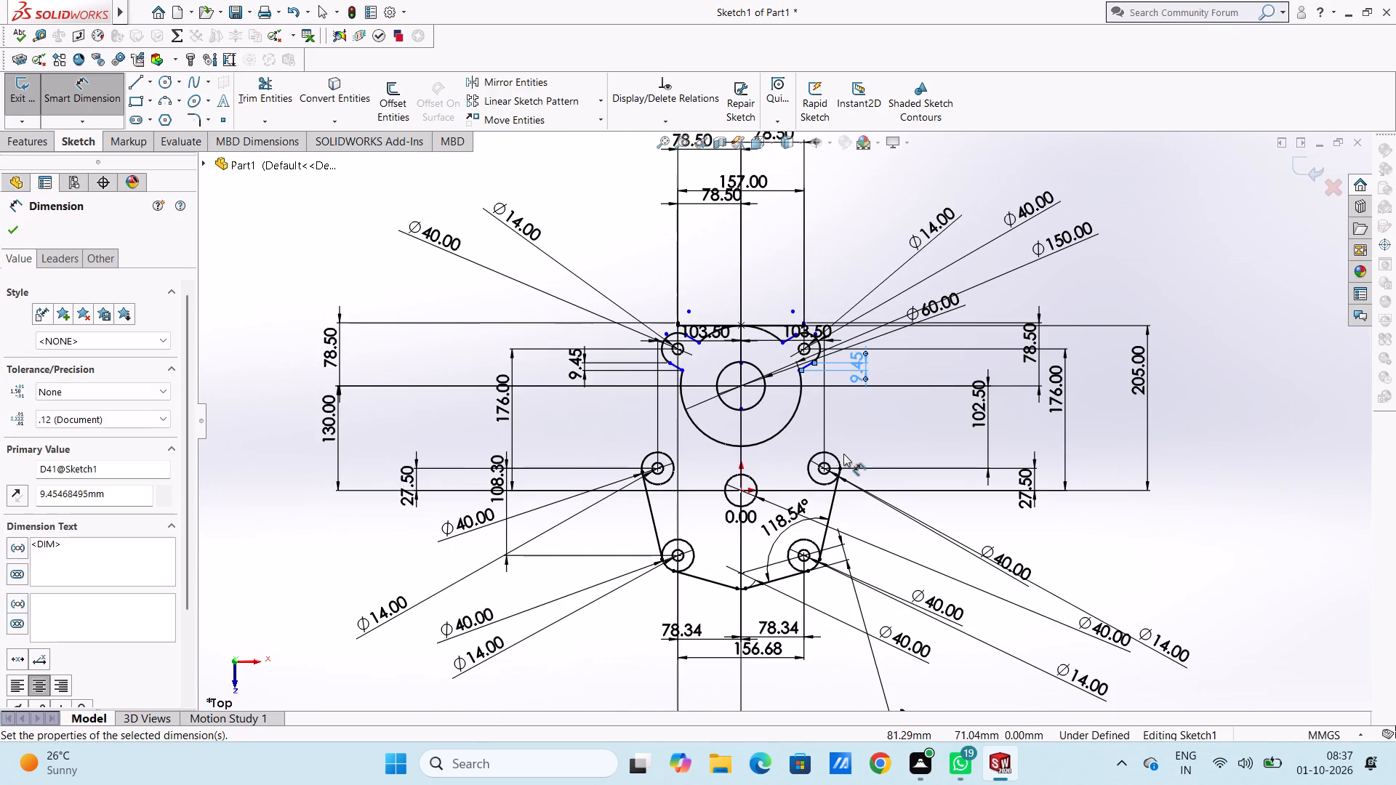
scroll(790, 347, down, 5)
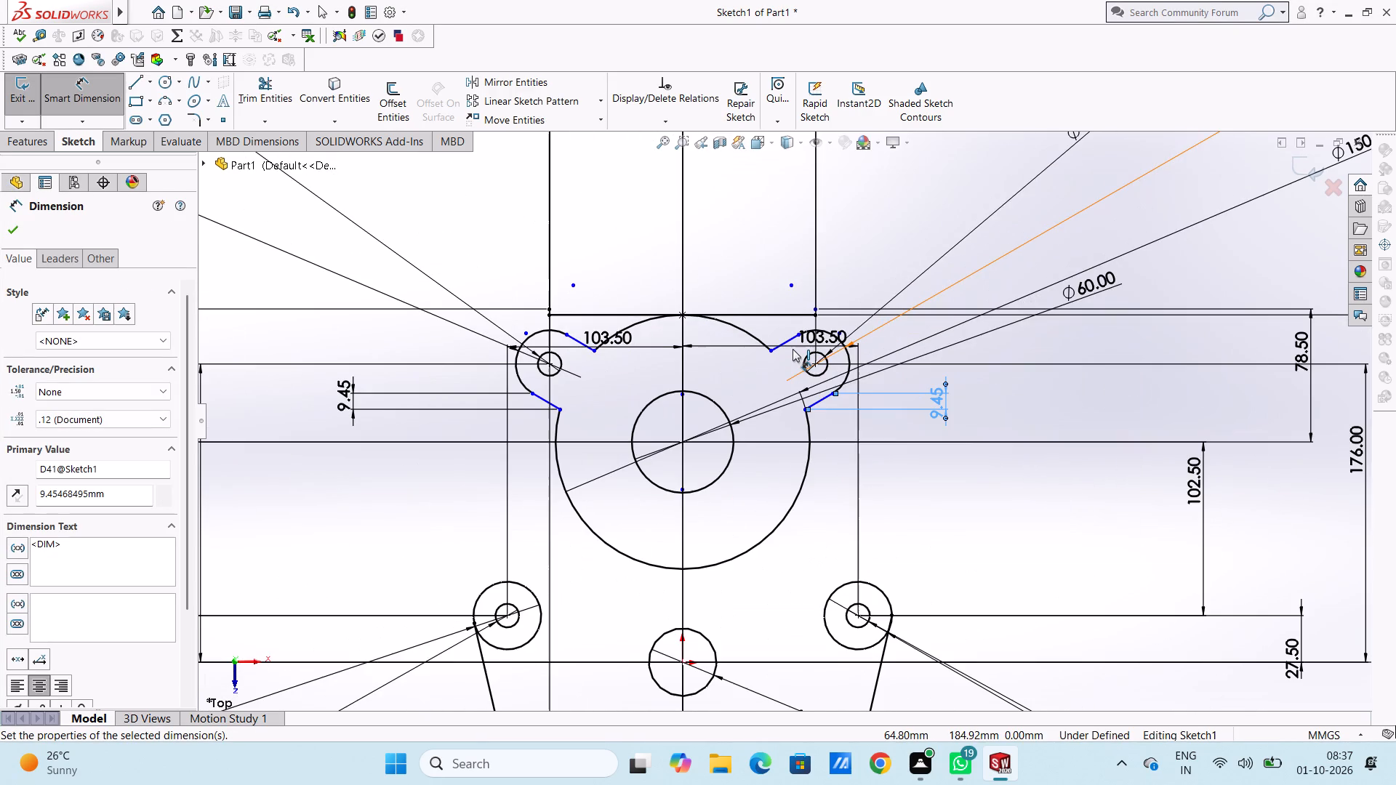
scroll(793, 349, down, 1)
scroll(793, 349, up, 3)
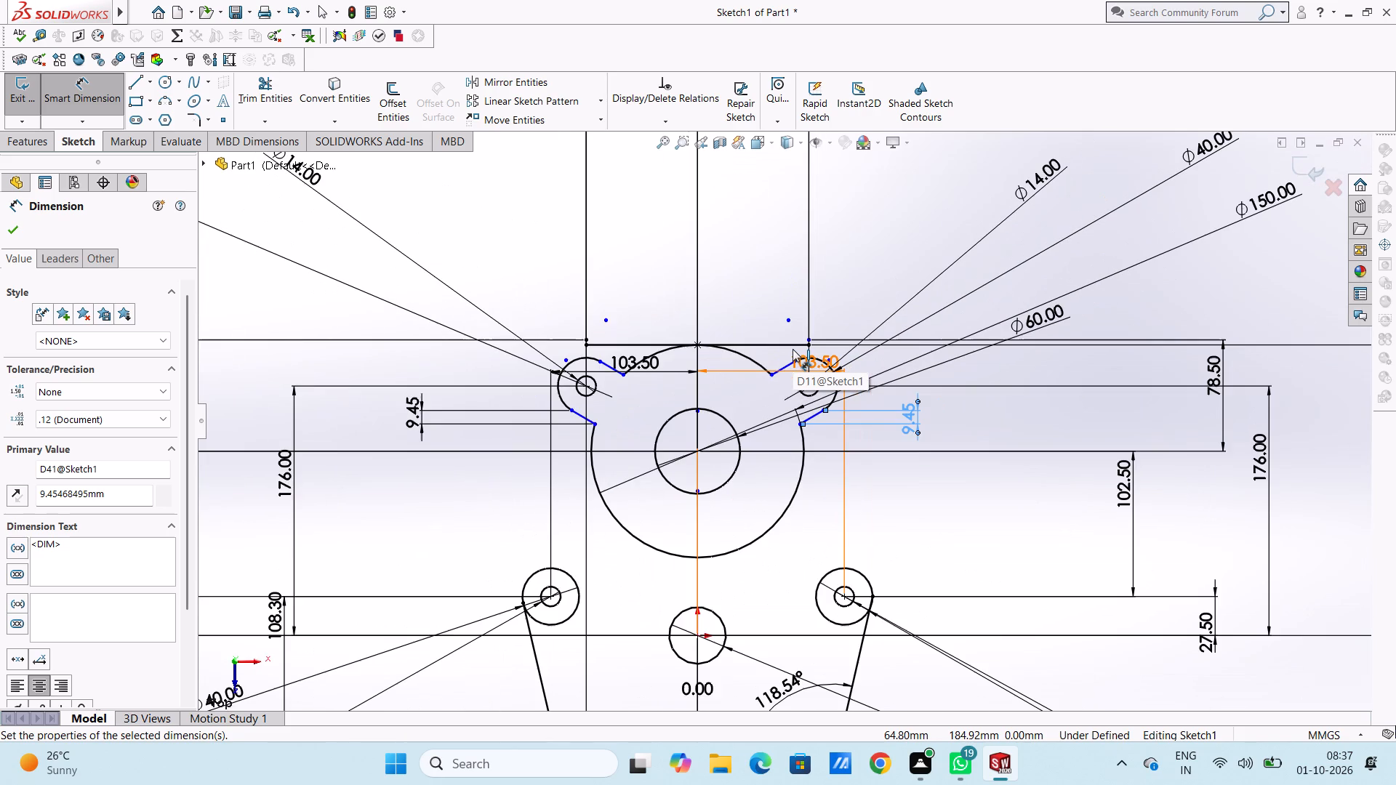
scroll(793, 349, up, 2)
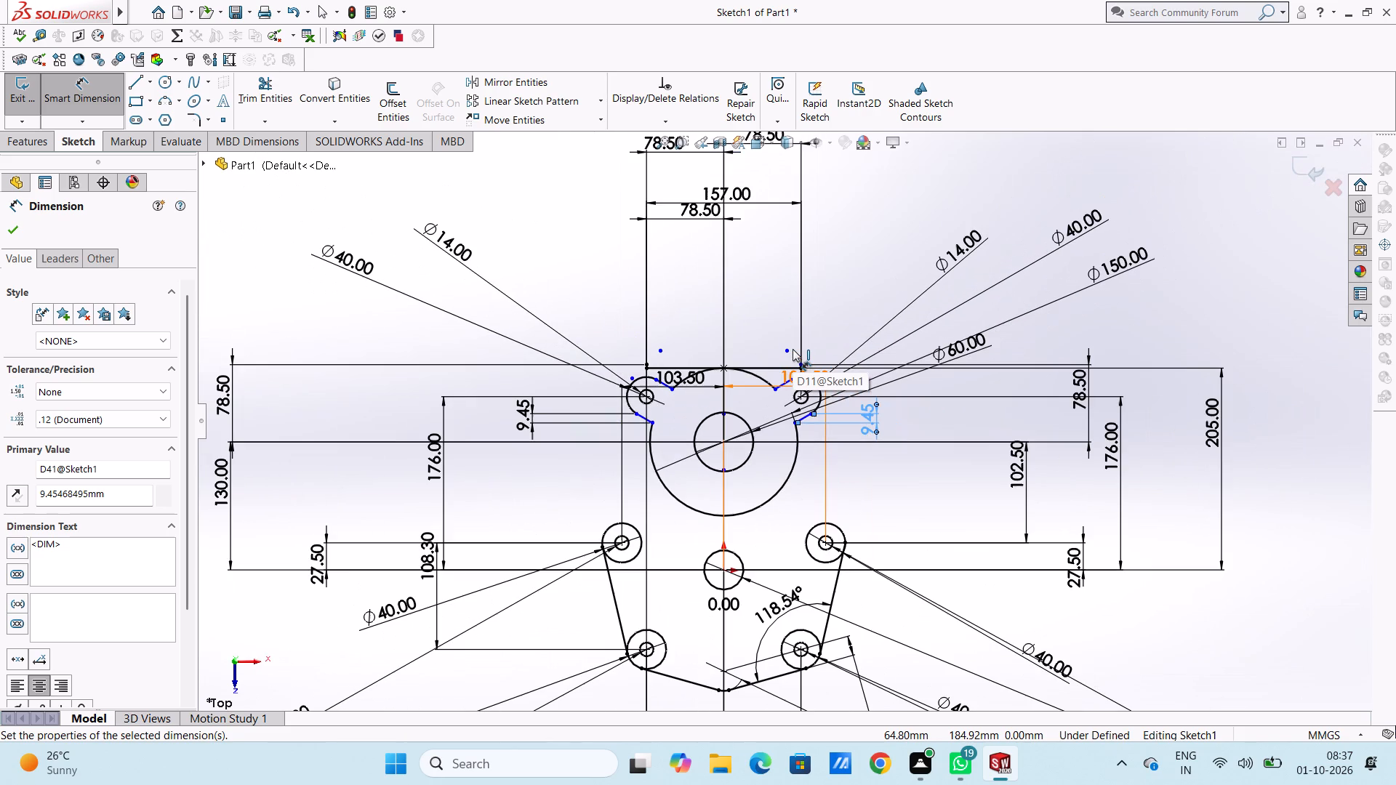
scroll(767, 413, down, 4)
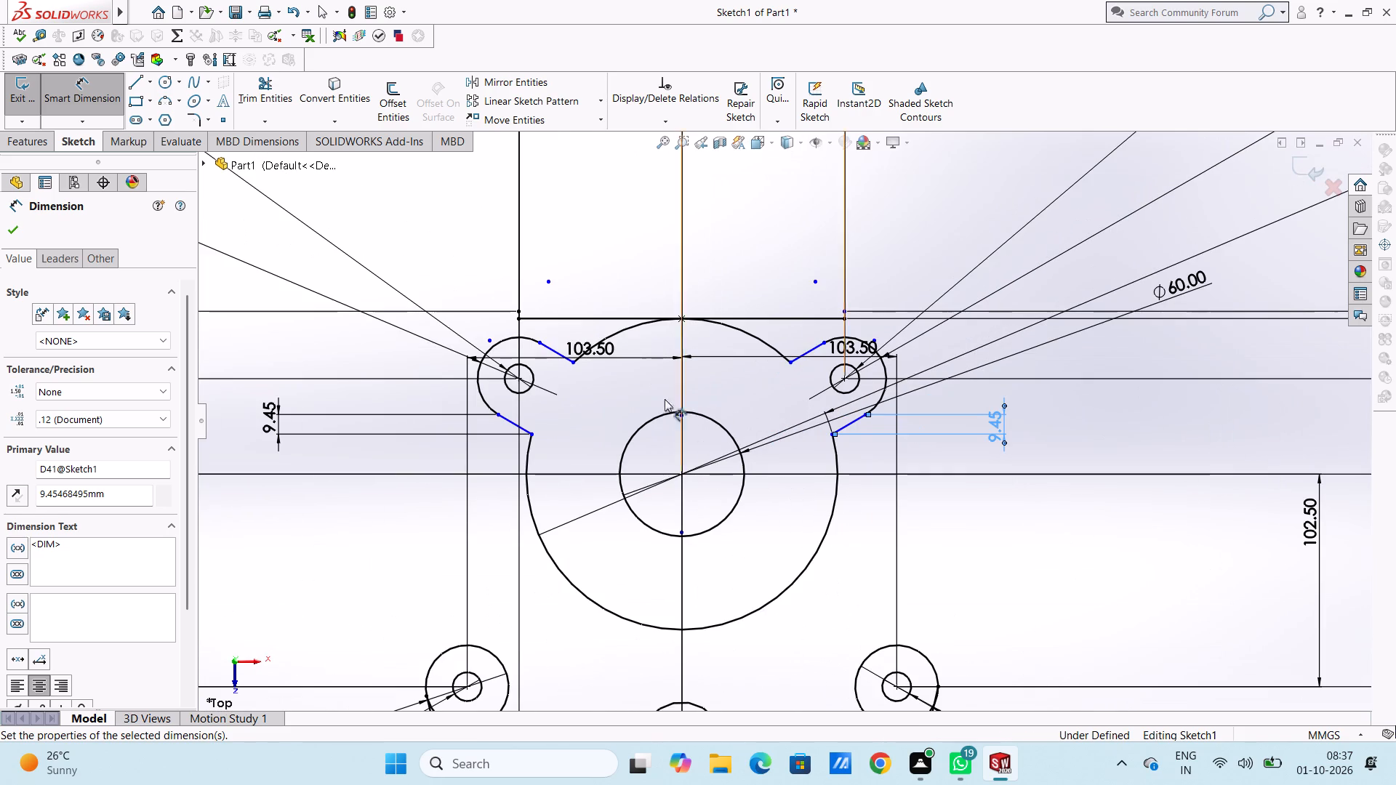
click(542, 342)
scroll(583, 467, up, 5)
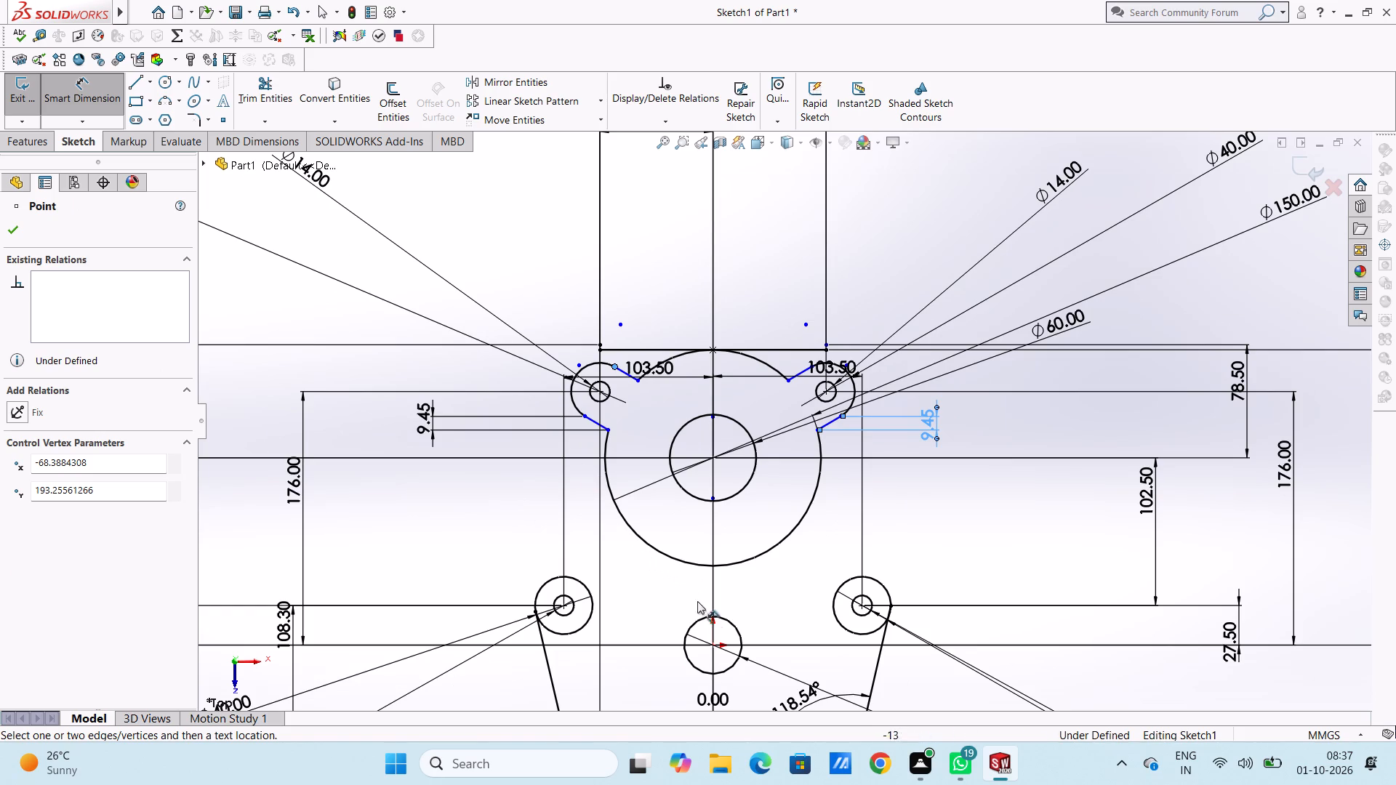
click(713, 645)
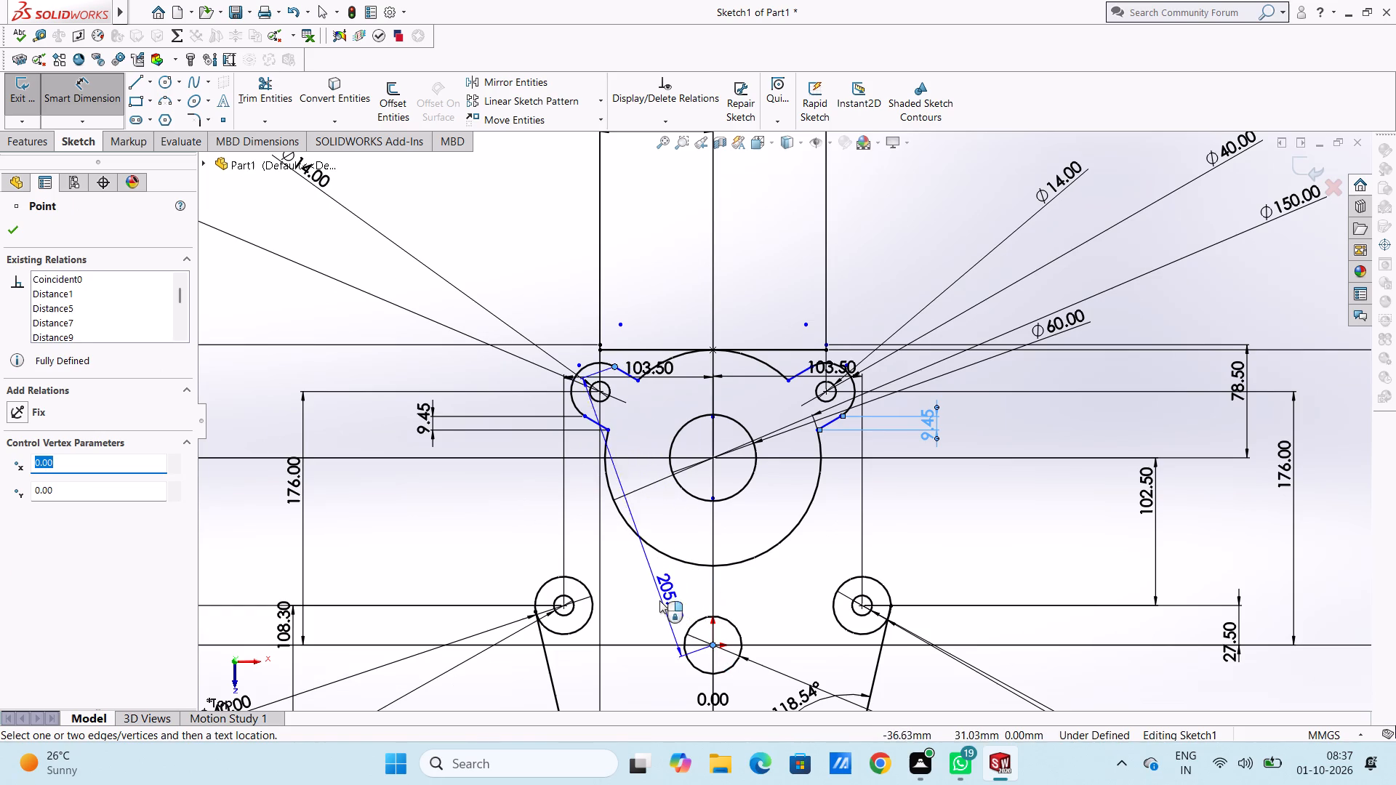
click(659, 689)
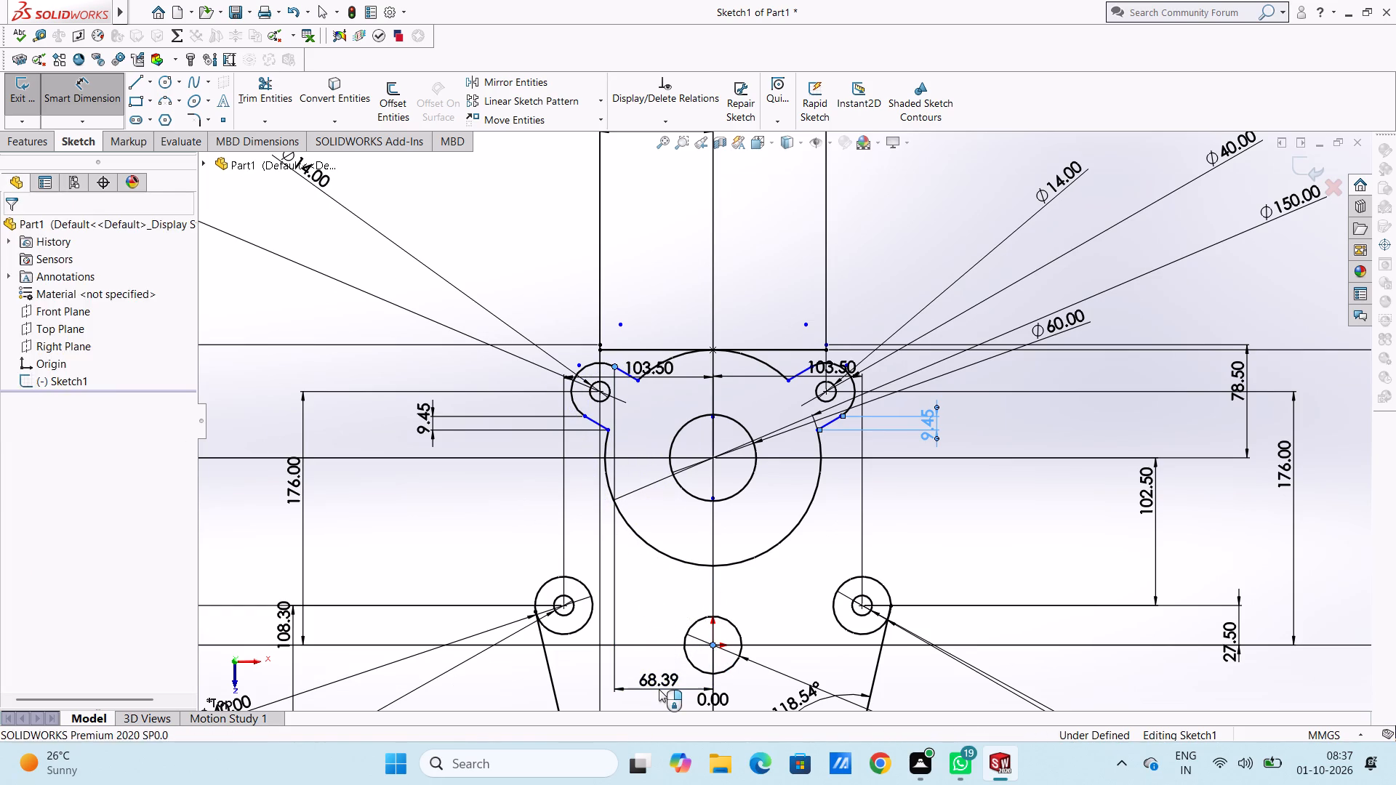
click(593, 671)
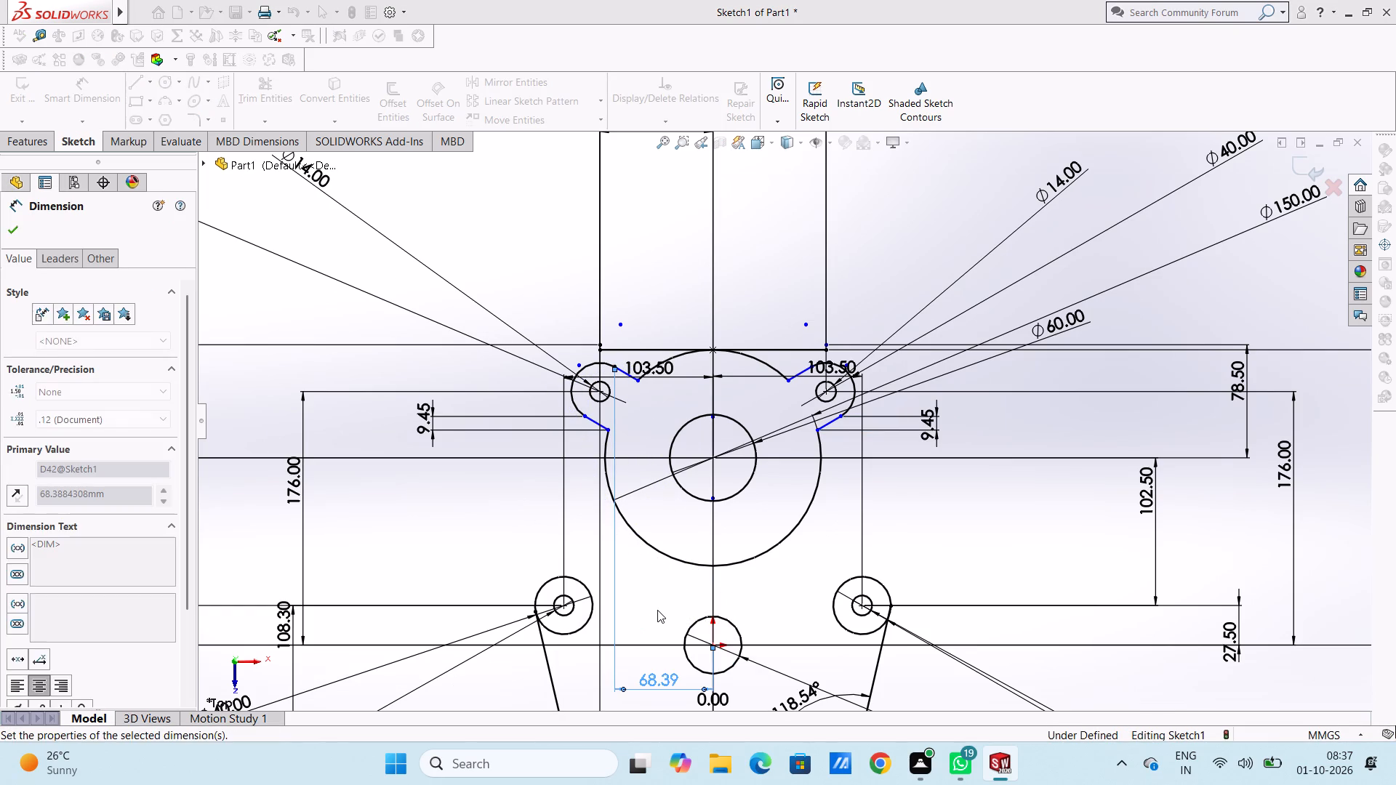
click(657, 610)
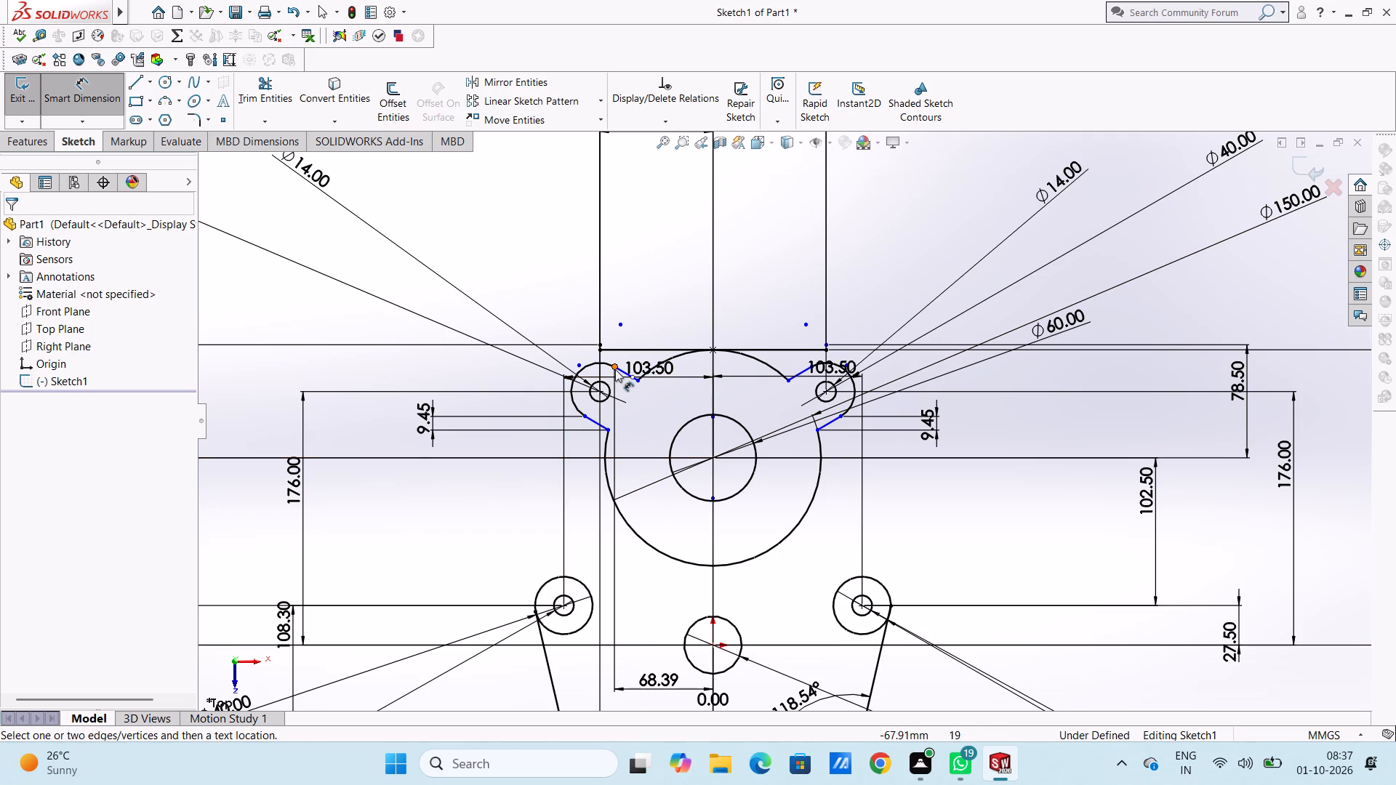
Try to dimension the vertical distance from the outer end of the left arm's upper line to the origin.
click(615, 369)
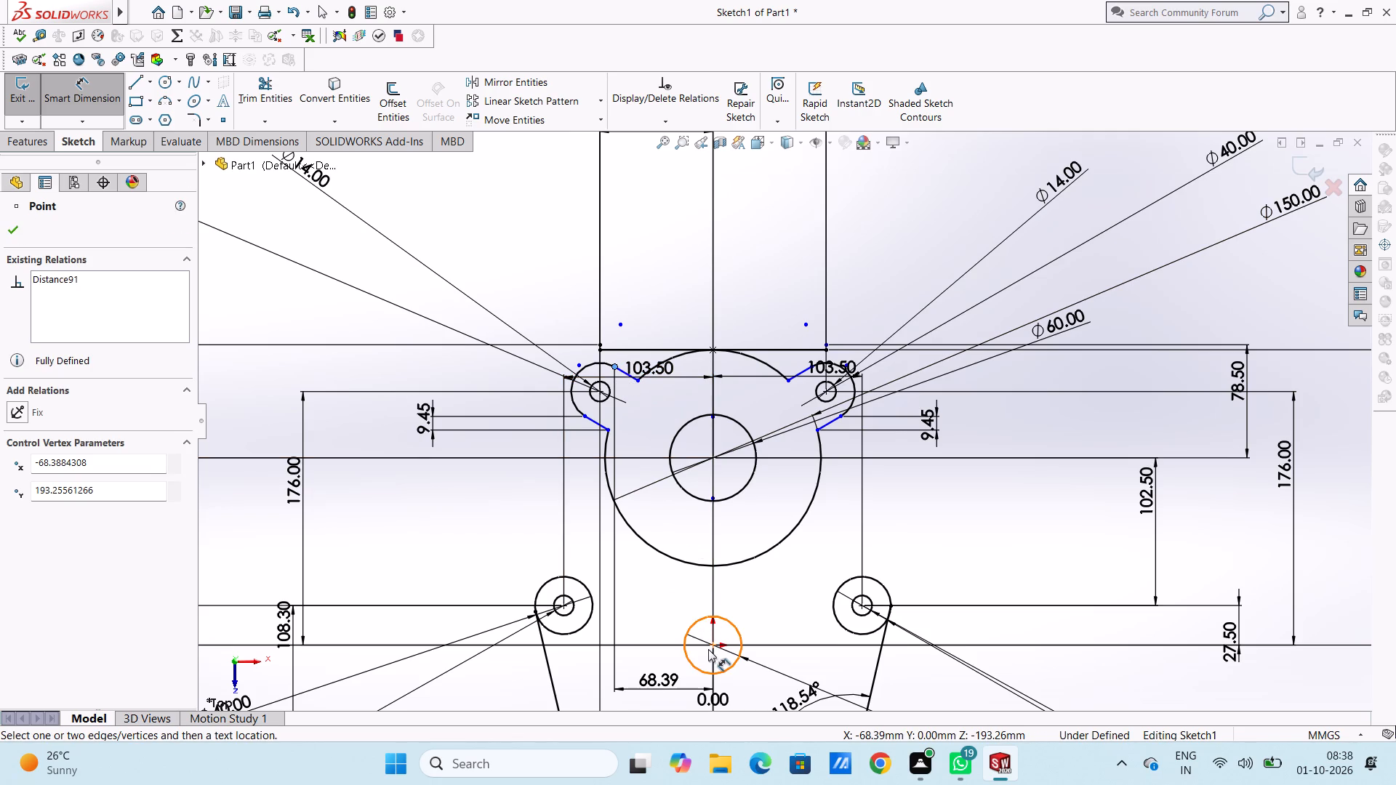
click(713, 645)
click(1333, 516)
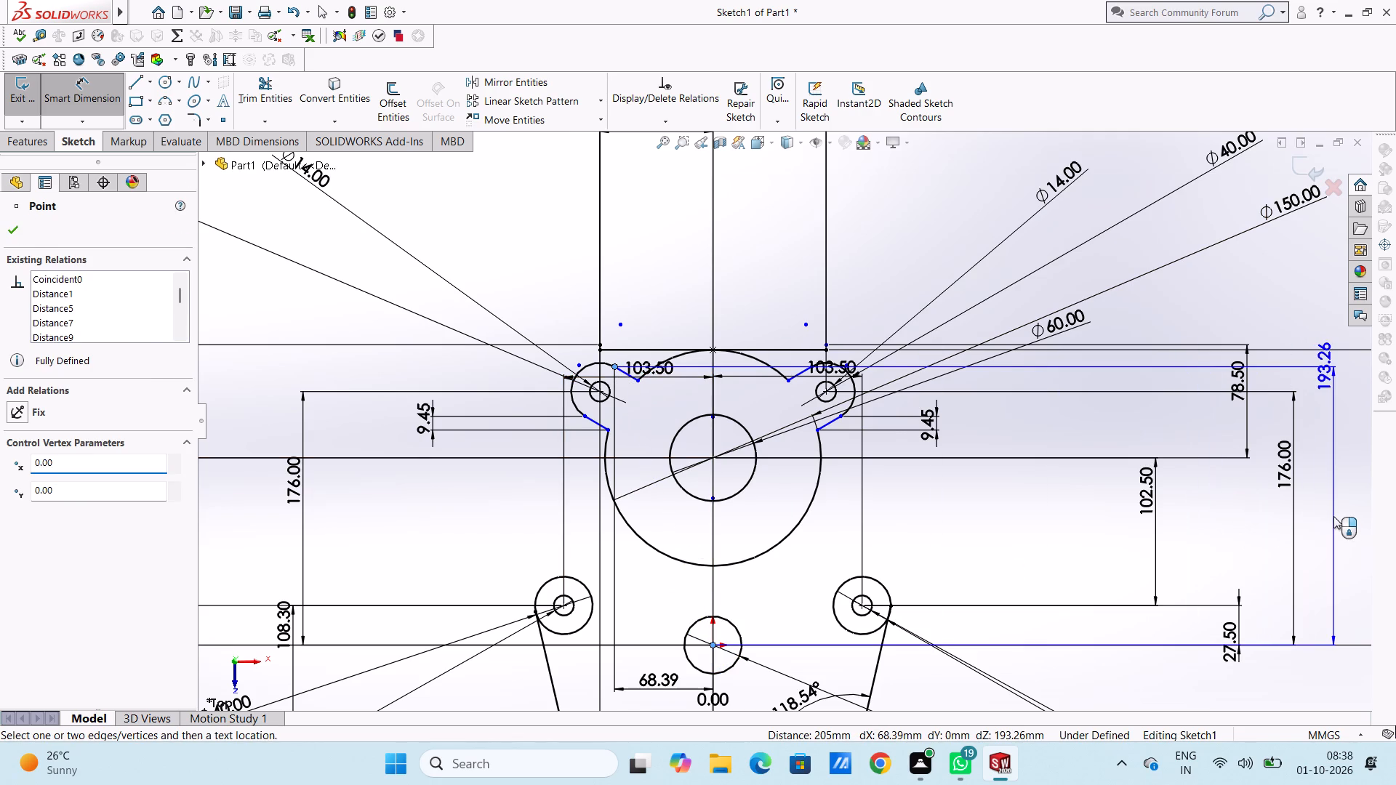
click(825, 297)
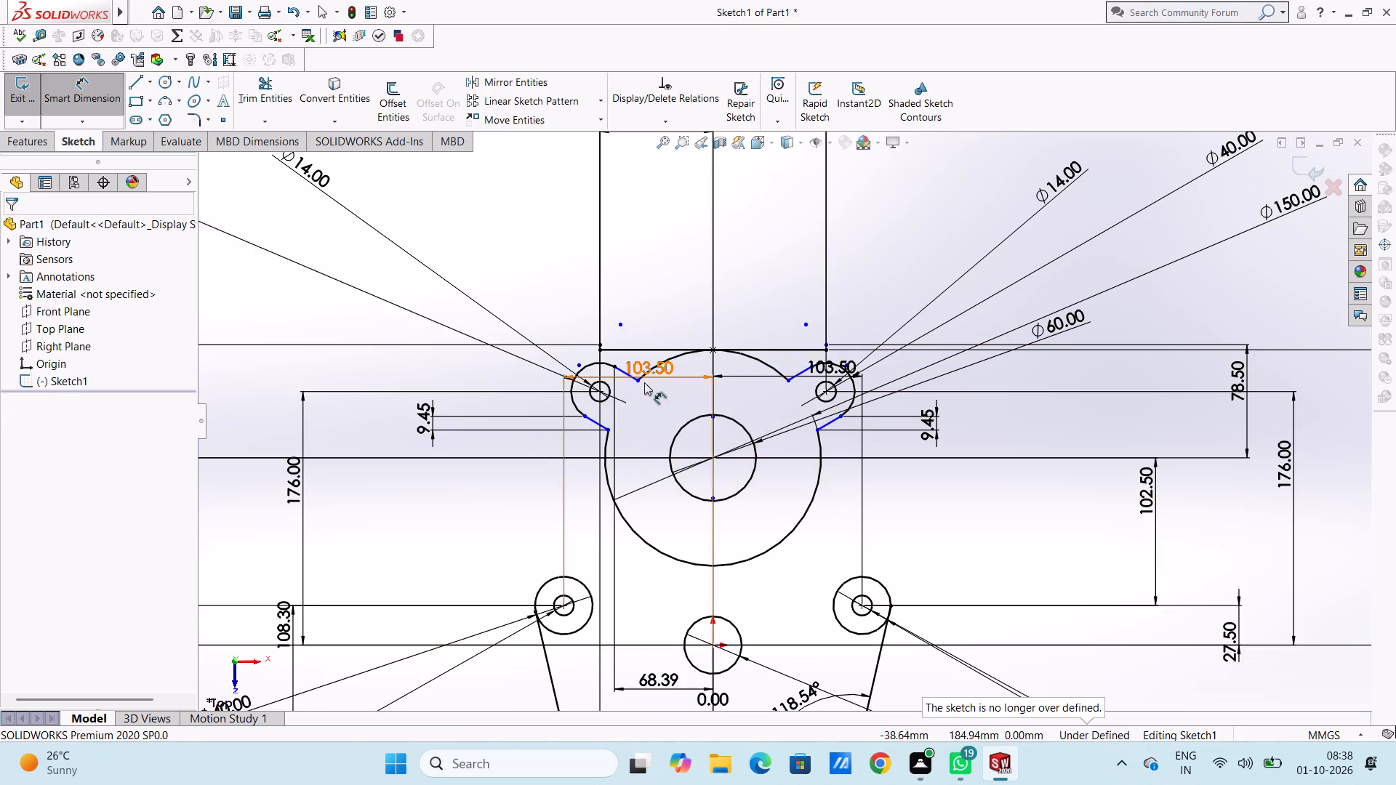
Dimension the vertical distance from the inner end of the left arm's upper line to the origin.
click(637, 382)
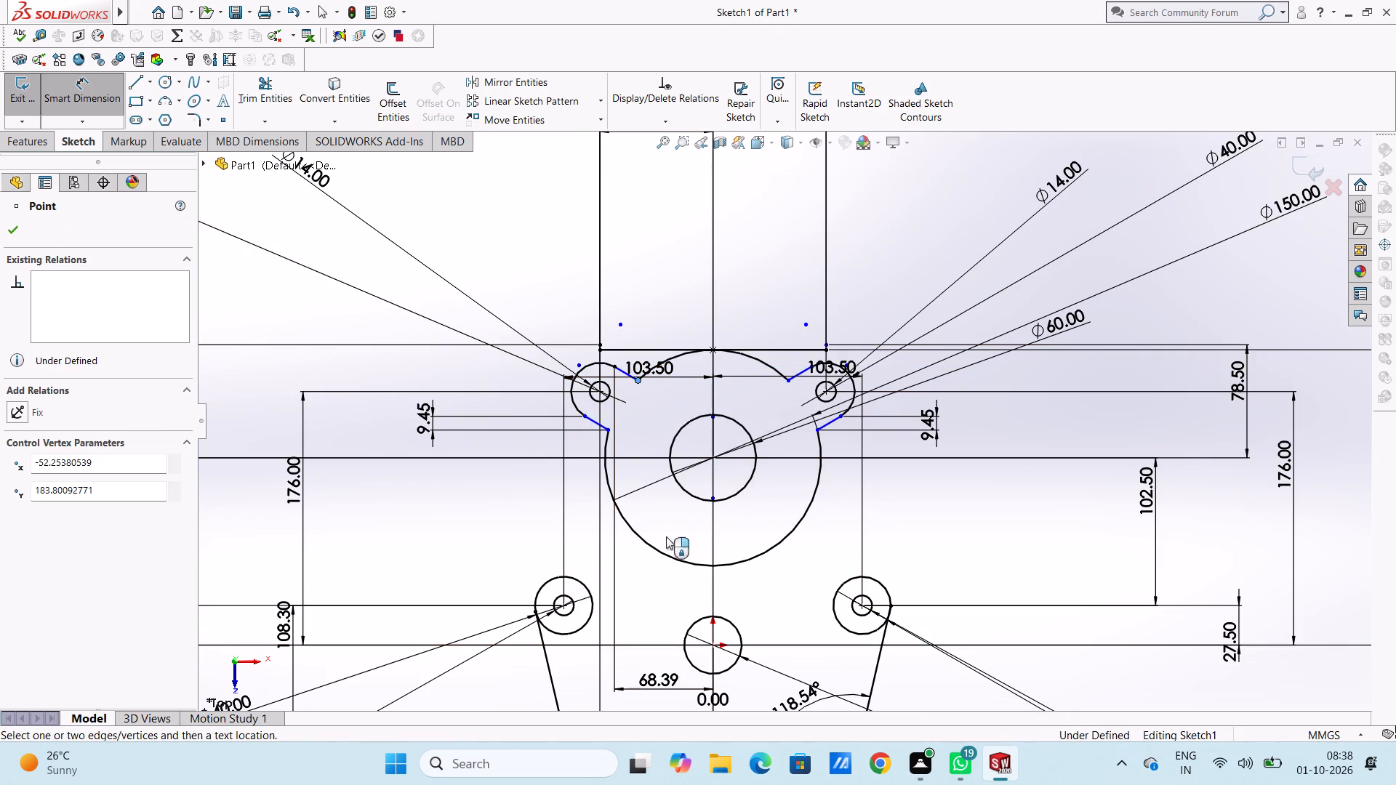
click(712, 641)
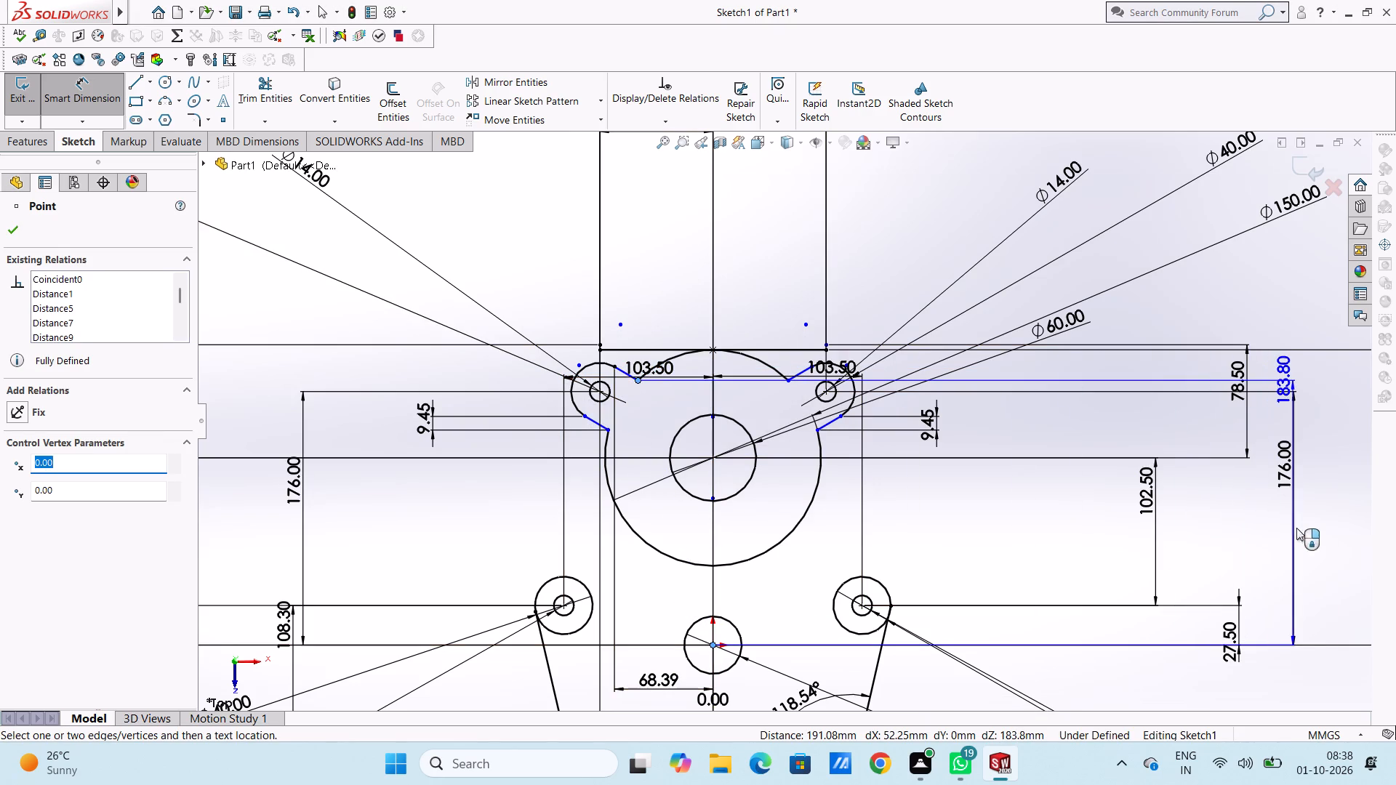
click(1326, 539)
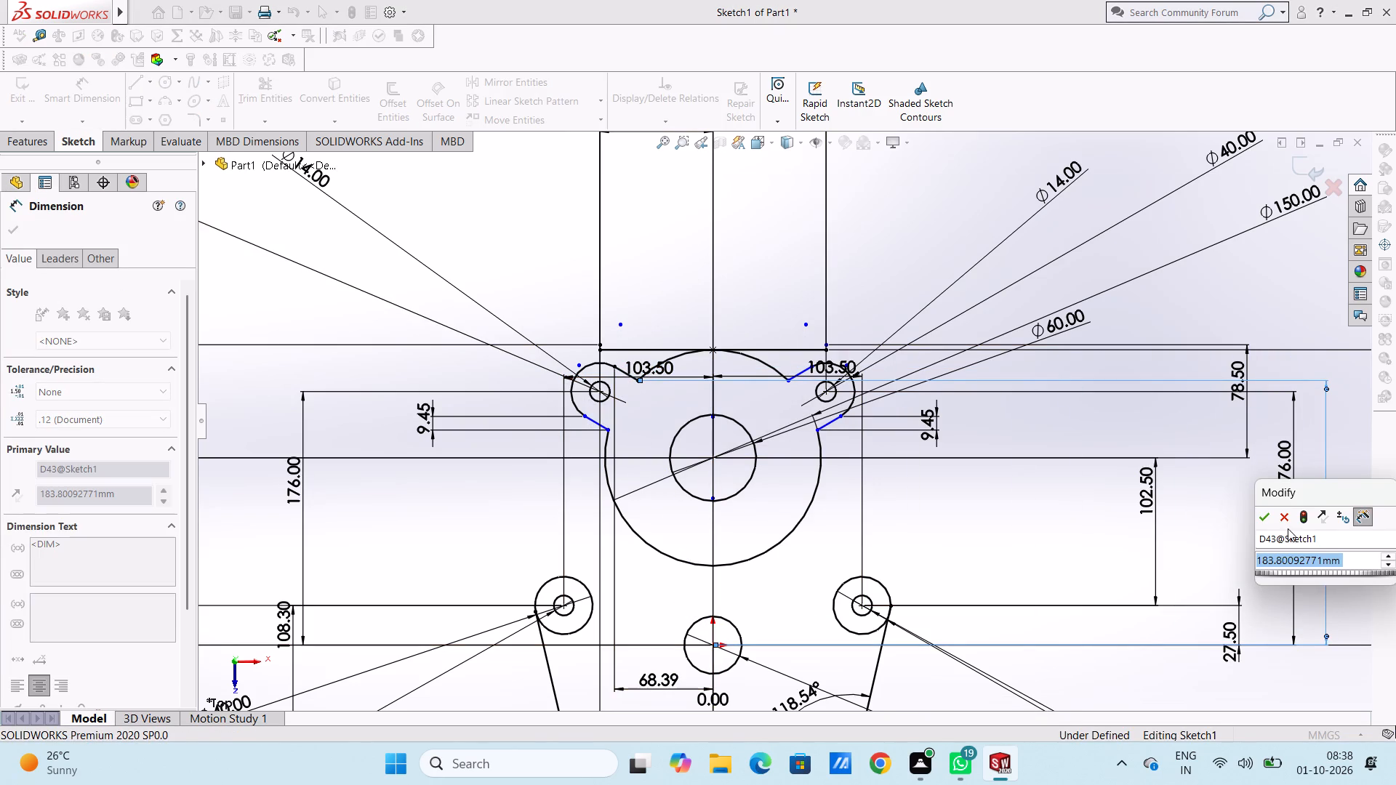
click(1259, 512)
click(977, 580)
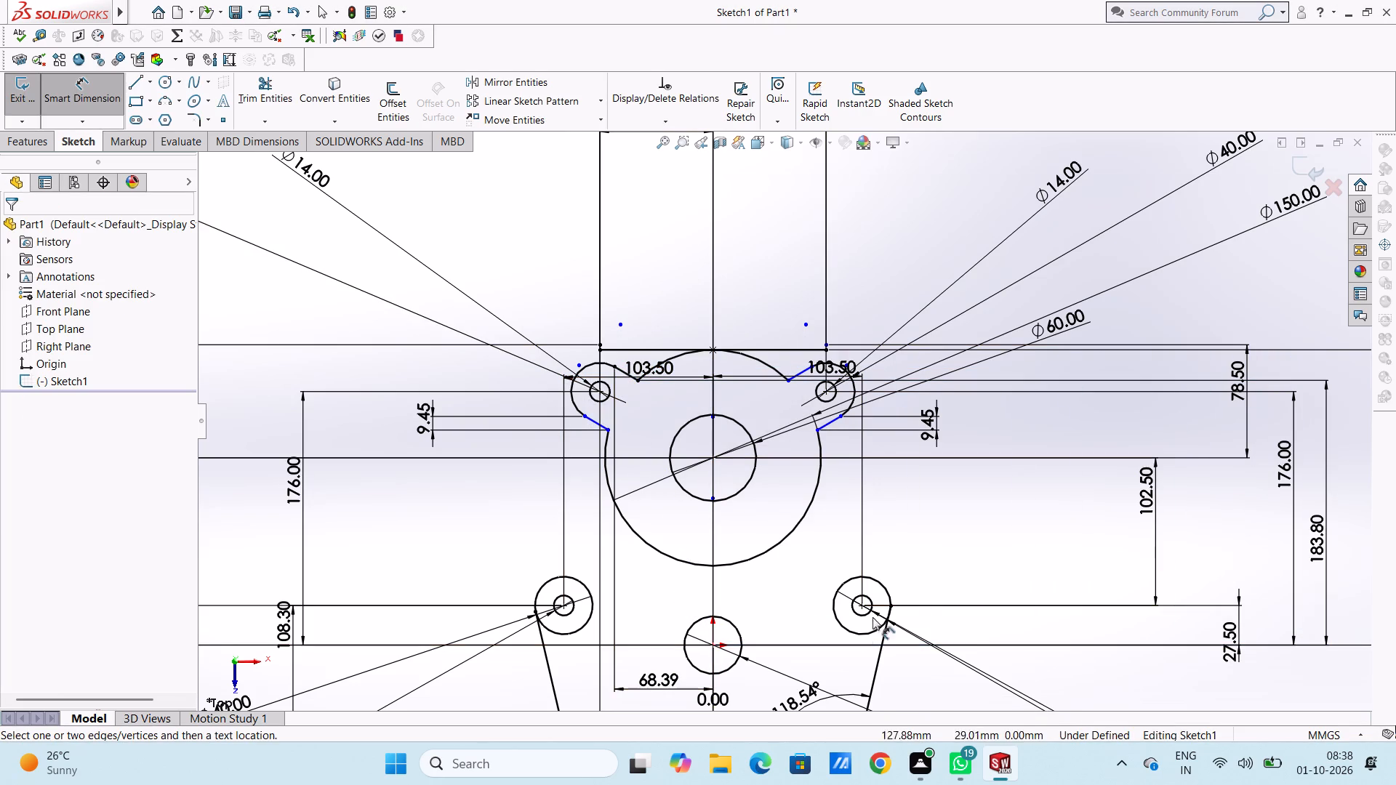
Dimension the vertical distance from the origin to the inner end of the left arm's lower line.
scroll(724, 658, down, 2)
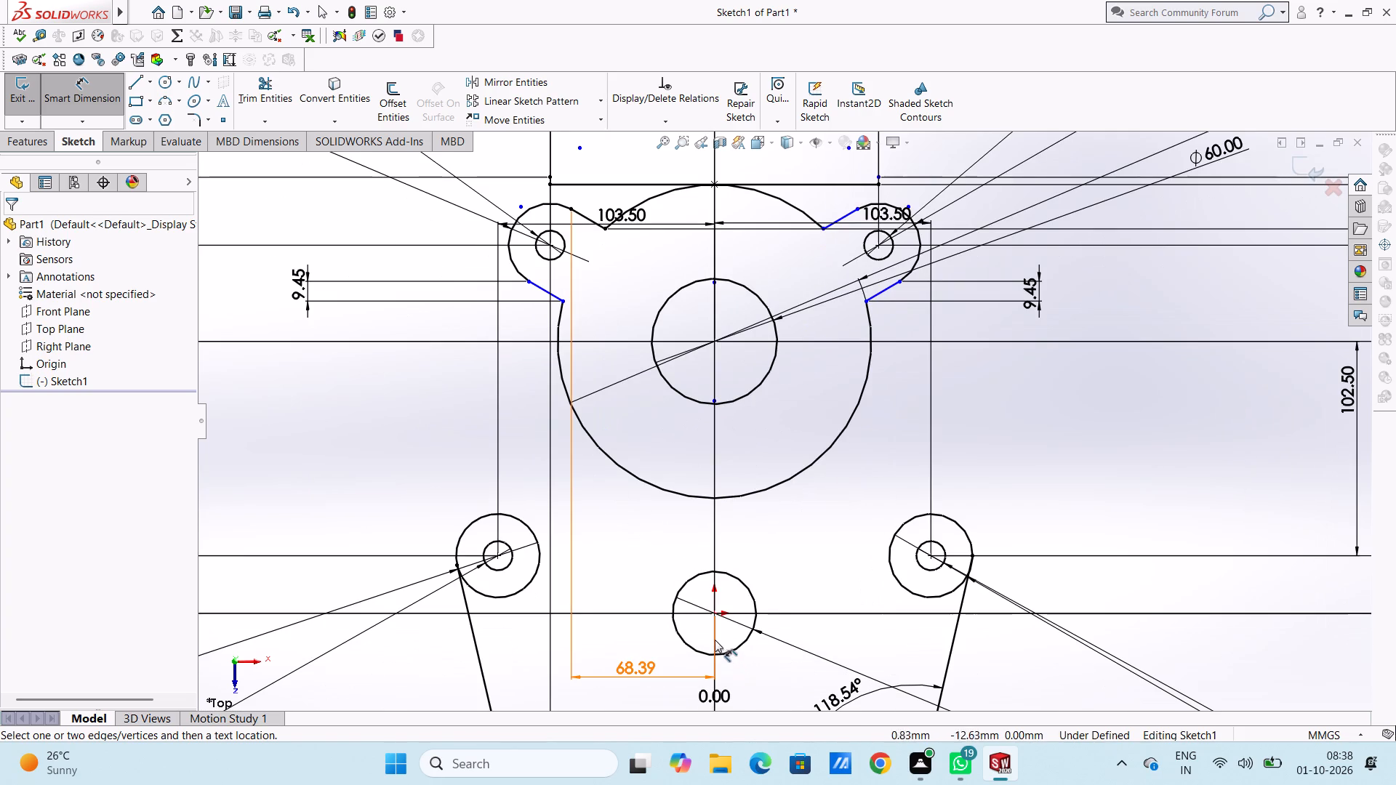
click(714, 615)
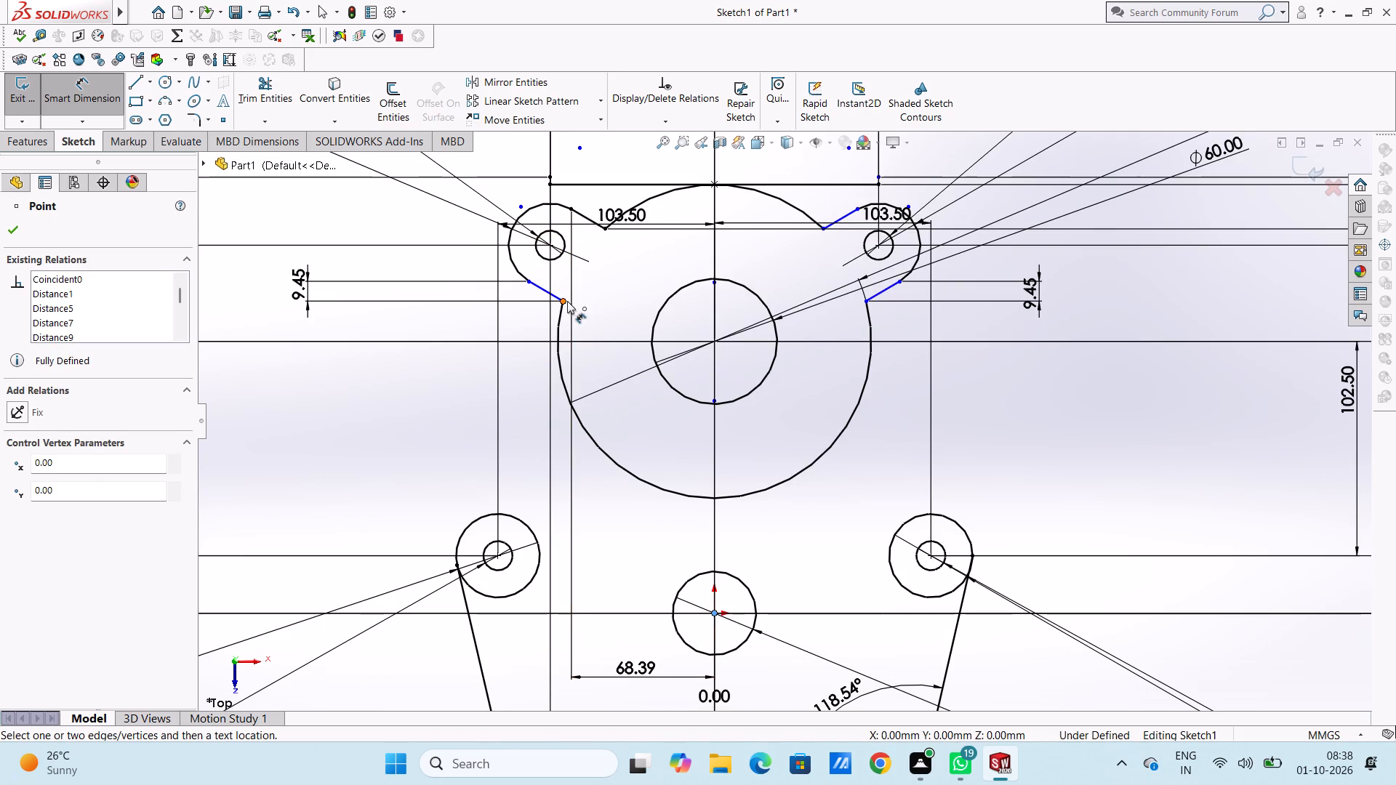
click(567, 301)
click(246, 315)
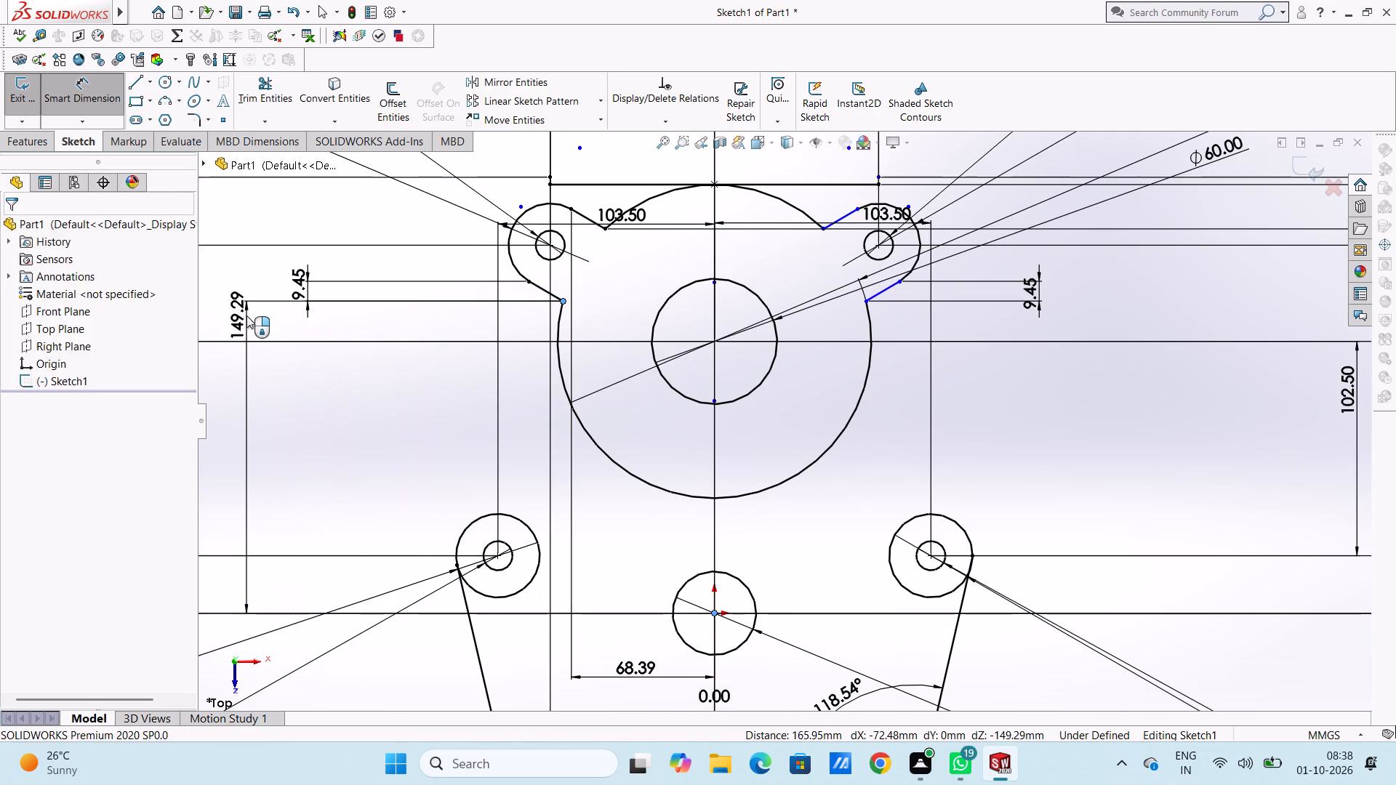
click(186, 291)
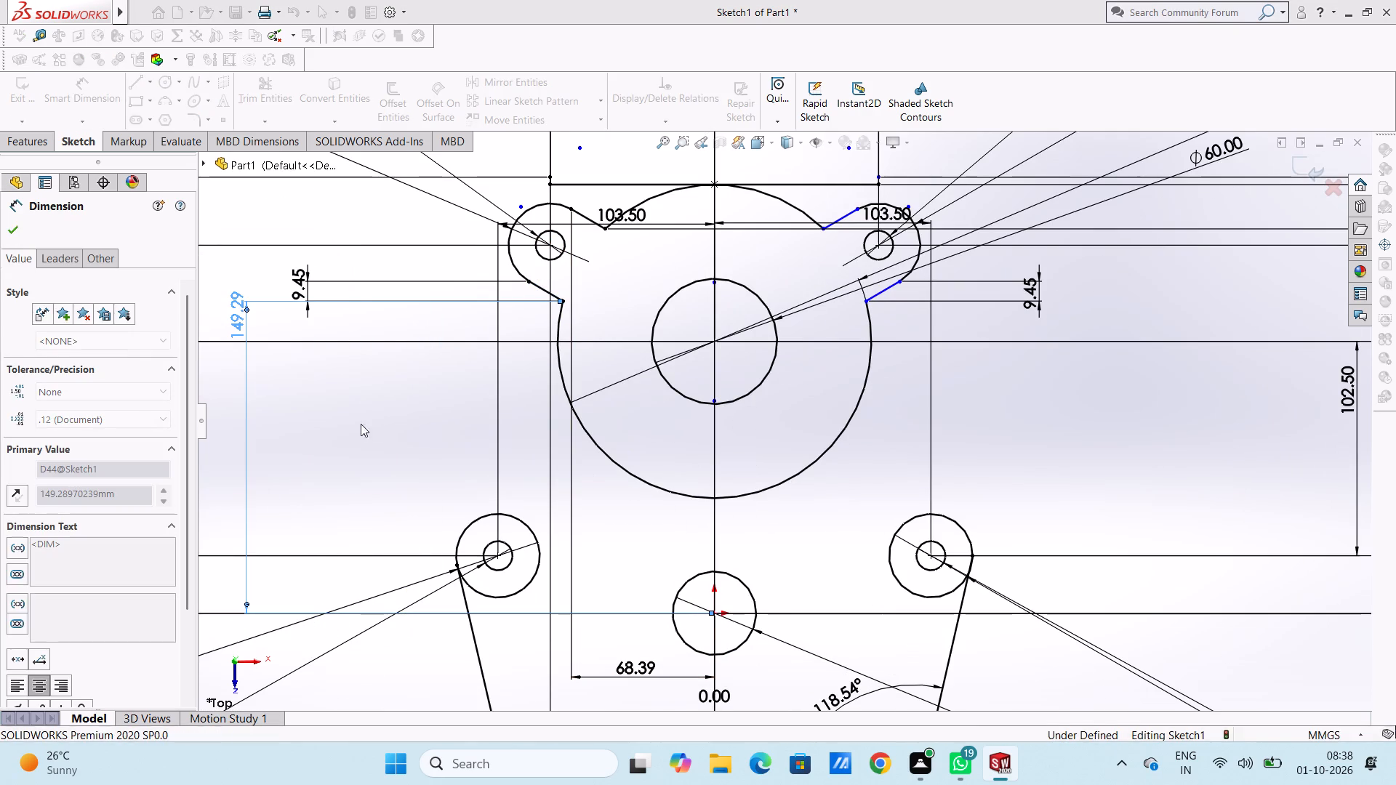
Dimension the vertical distance from the inner end of the right arm's upper line to the origin.
click(378, 427)
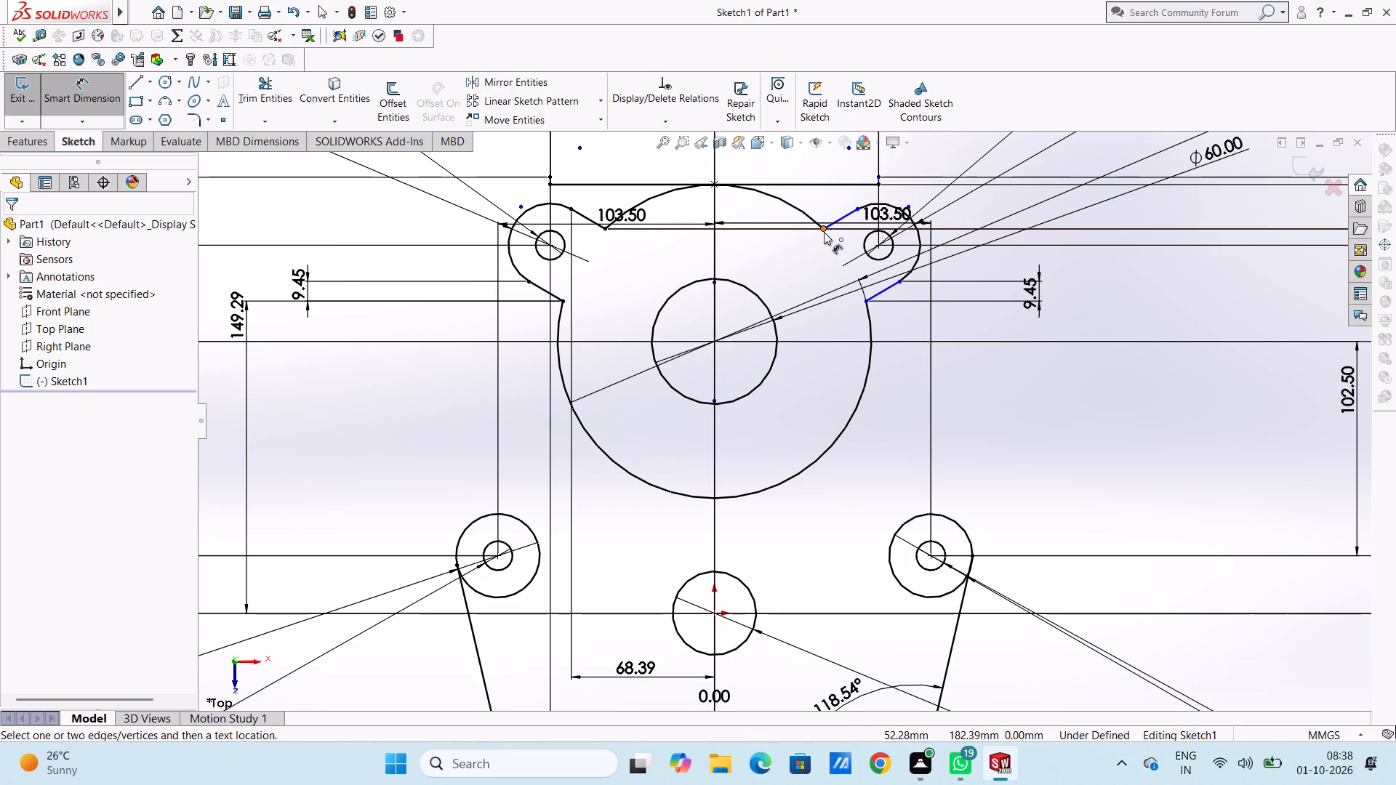
click(824, 232)
click(715, 614)
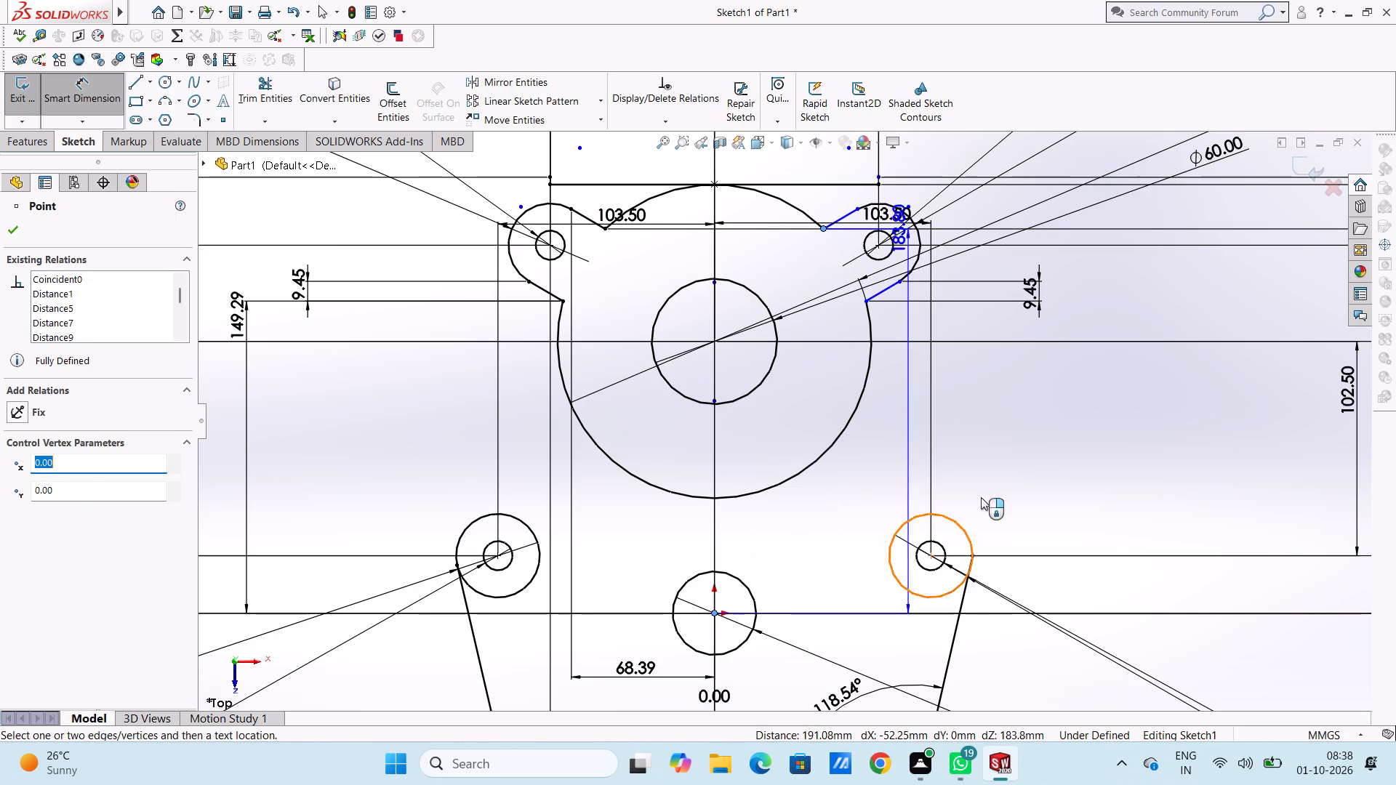
click(1254, 459)
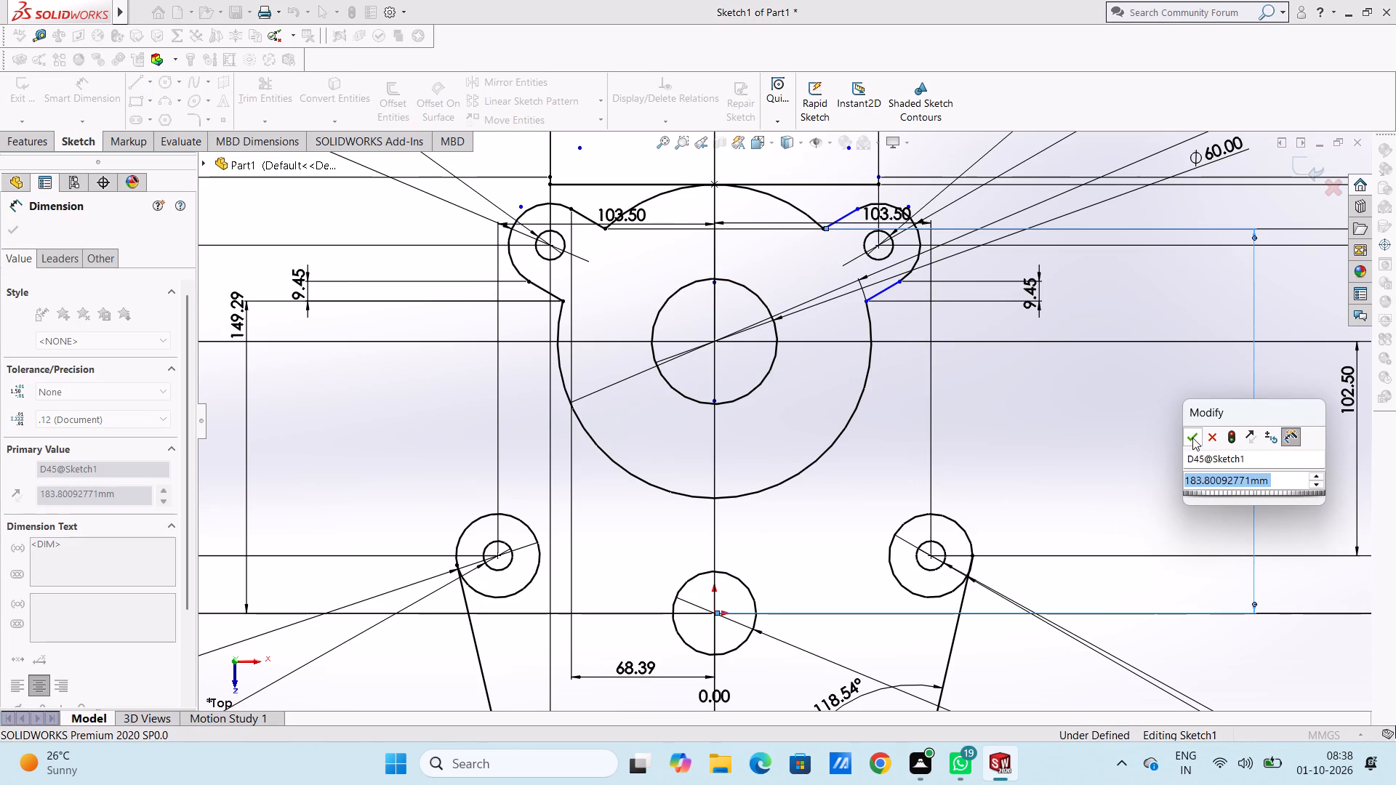
click(1191, 438)
click(1170, 451)
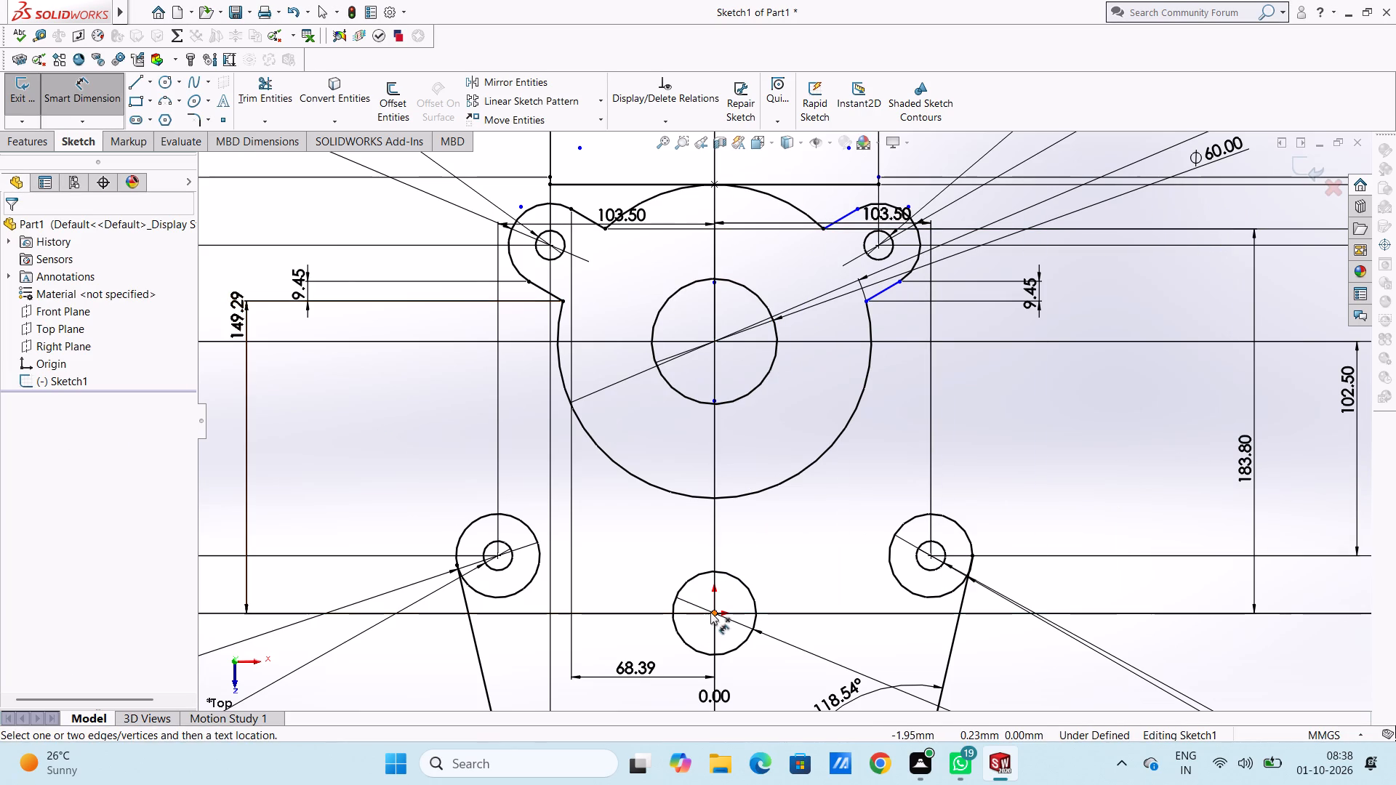
Dimension the horizontal distance from the origin to the outer end of the right arm's upper line.
click(710, 612)
click(860, 209)
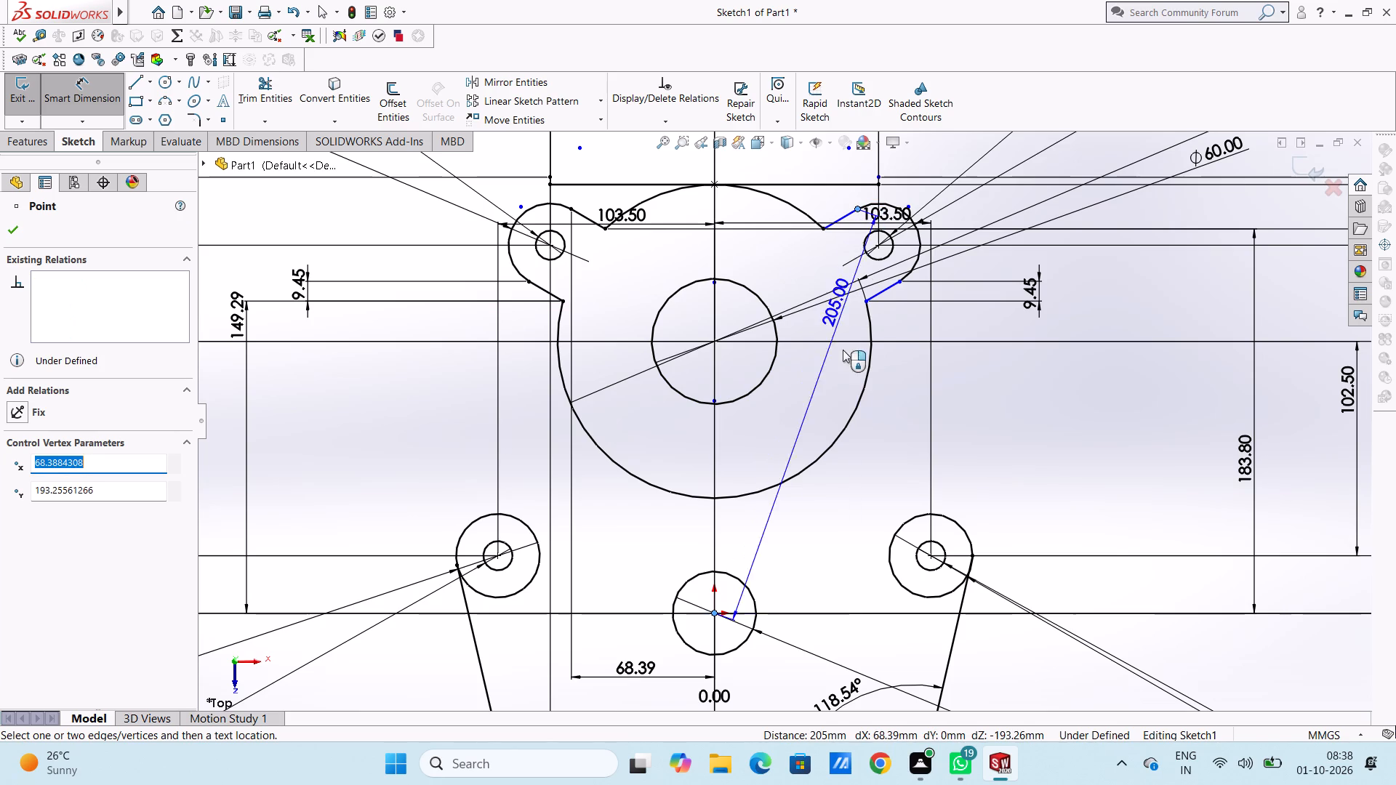
scroll(806, 699, up, 4)
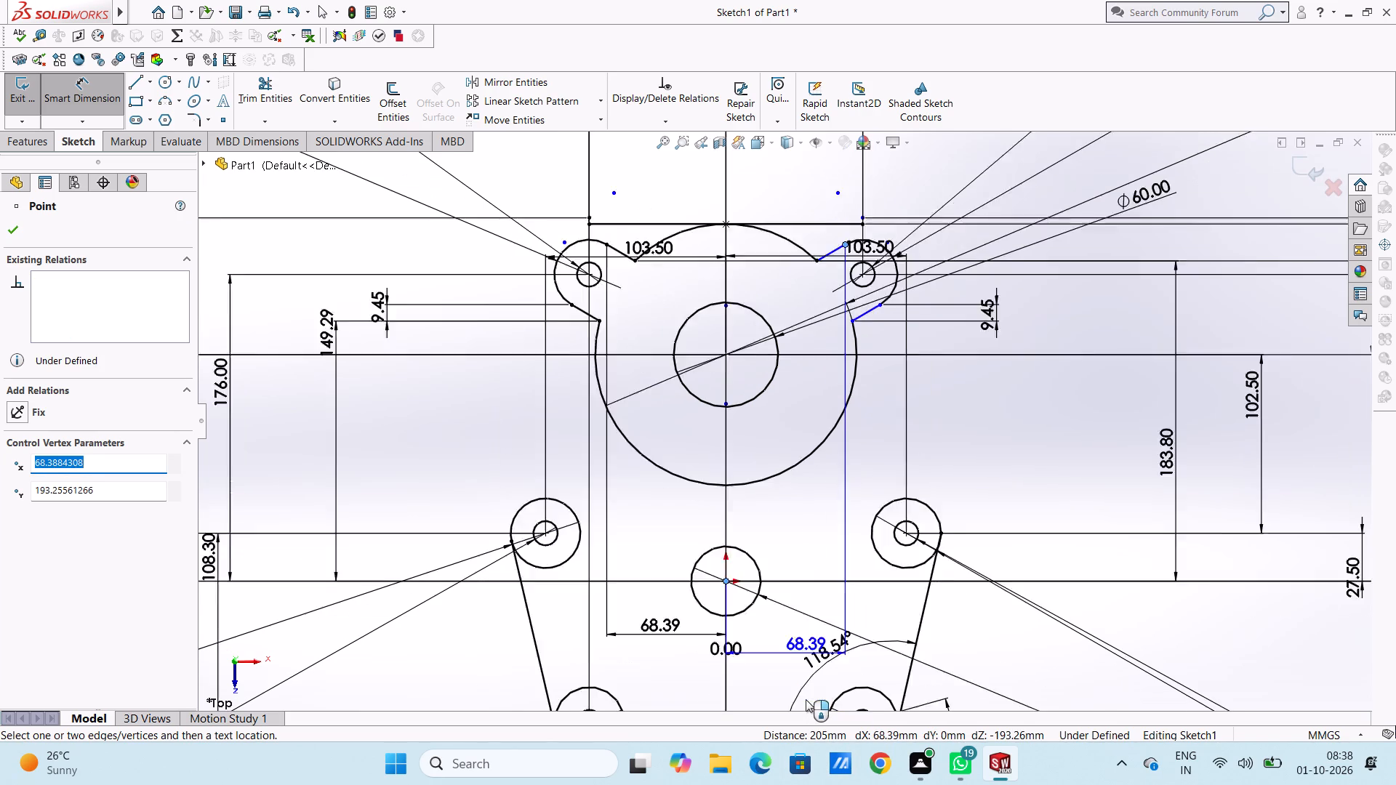
click(802, 632)
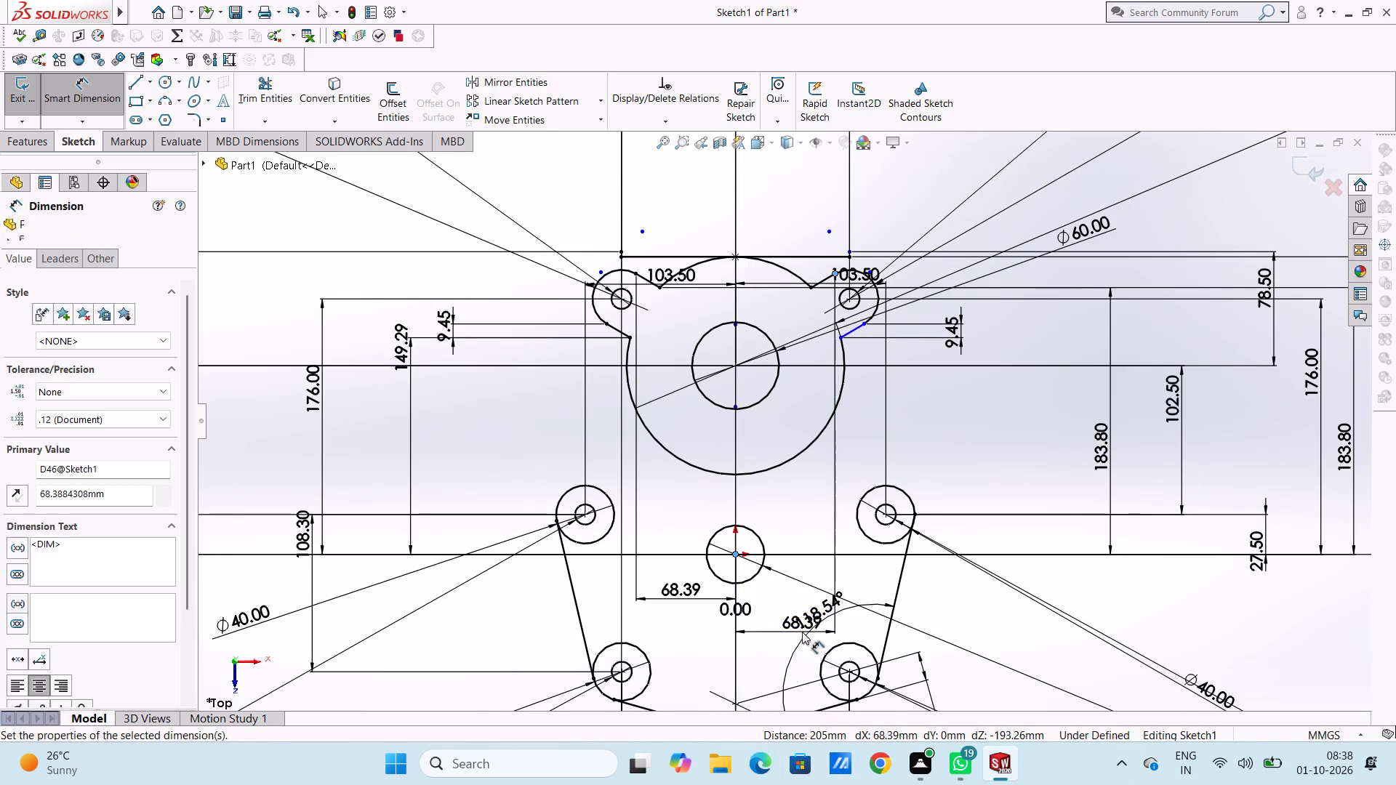
click(737, 616)
click(722, 629)
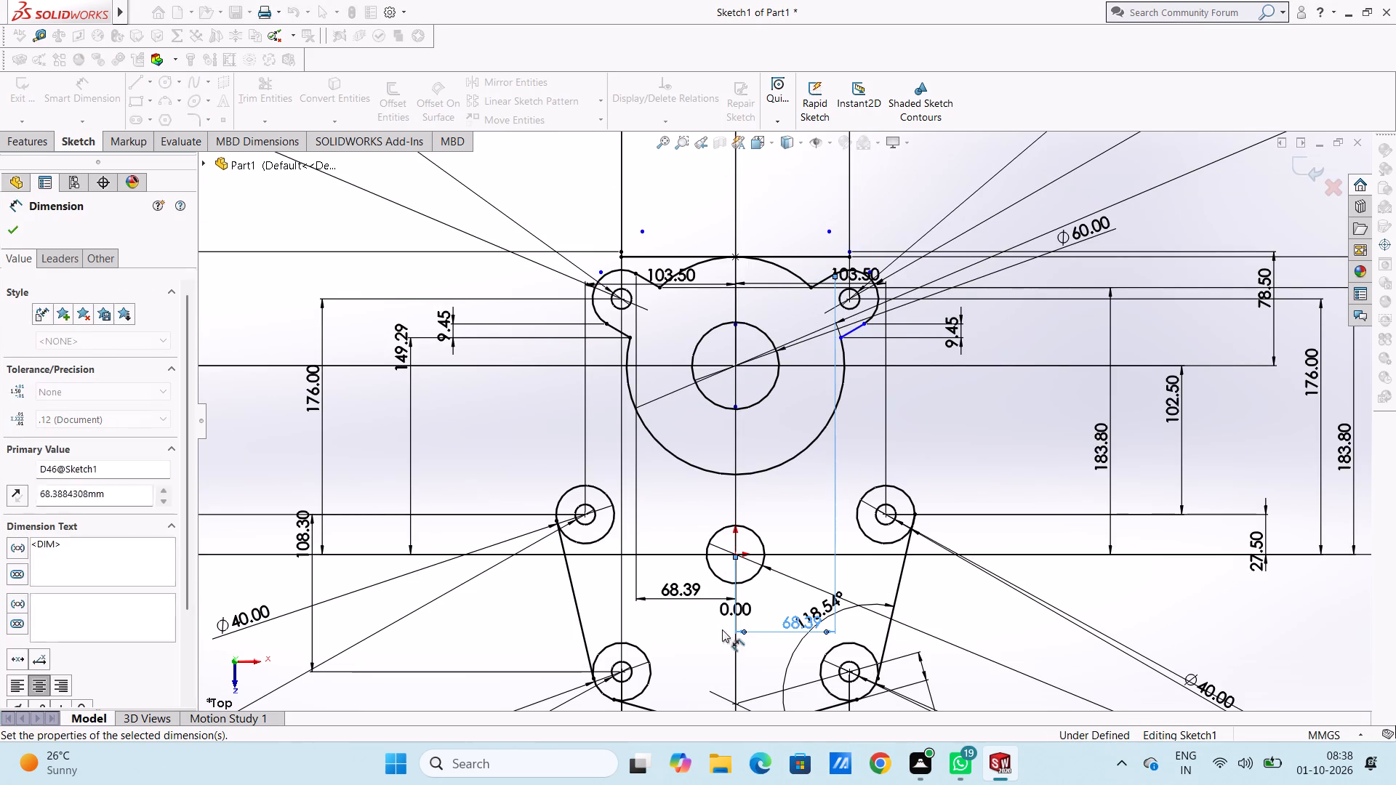
Dimension the vertical distance from the origin to the inner end of the right arm's lower line, and finish dimensioning.
click(738, 554)
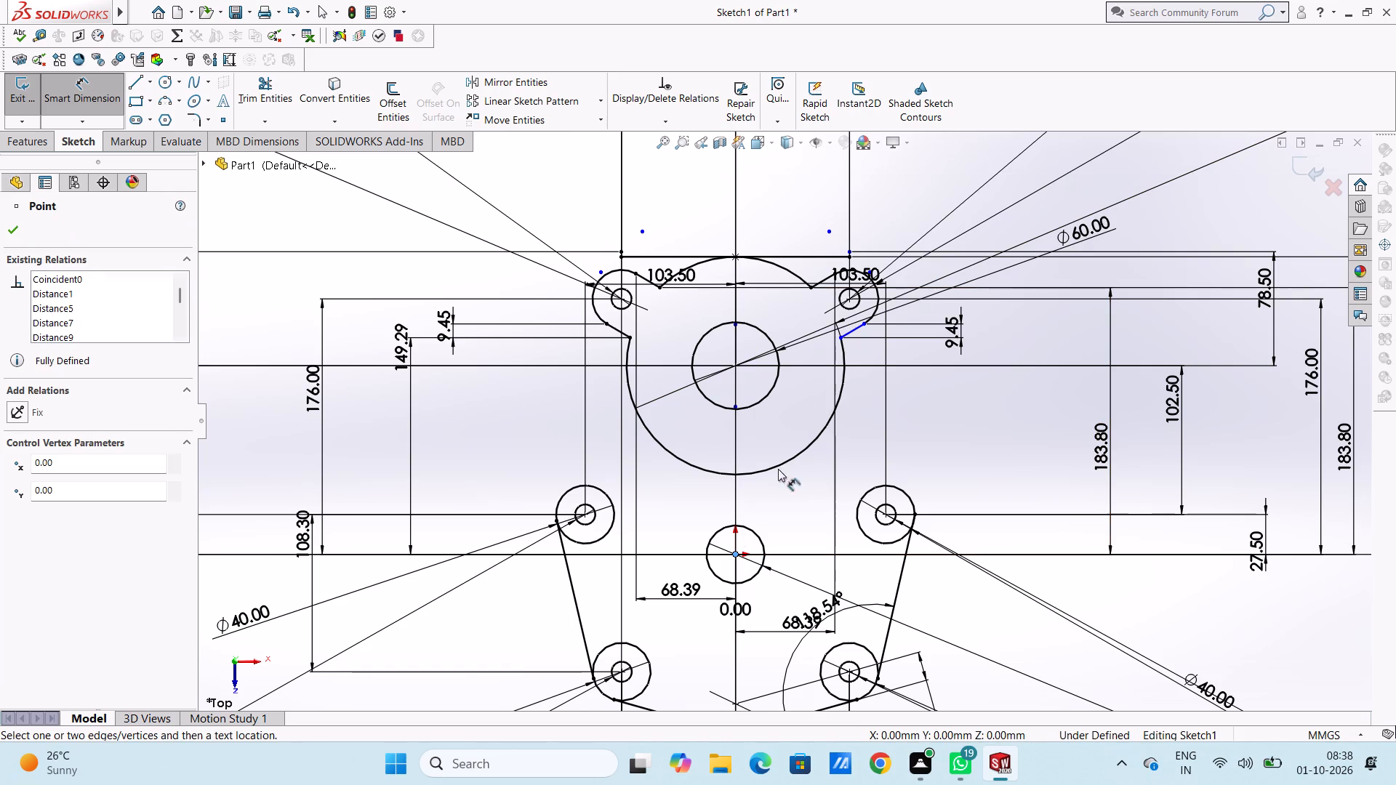
click(843, 339)
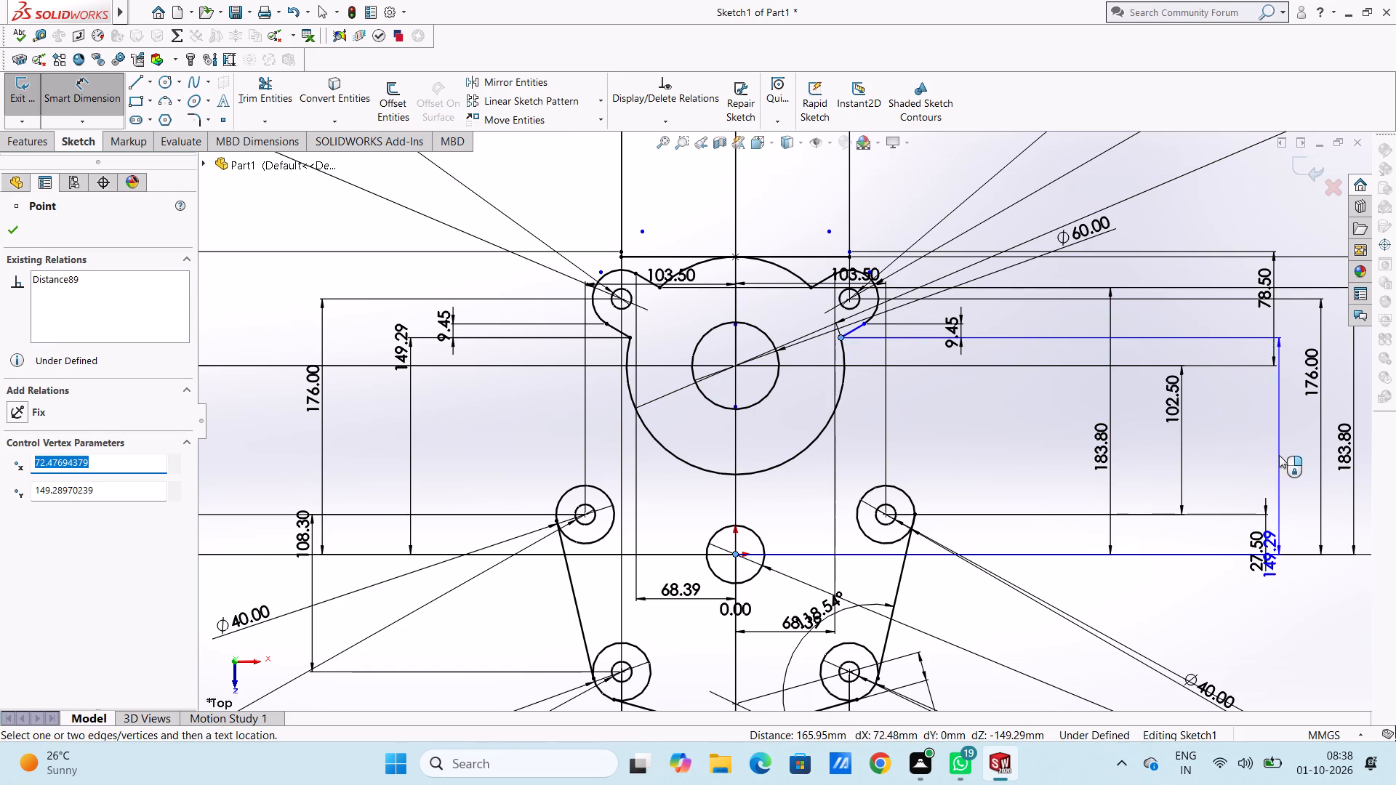
click(1287, 461)
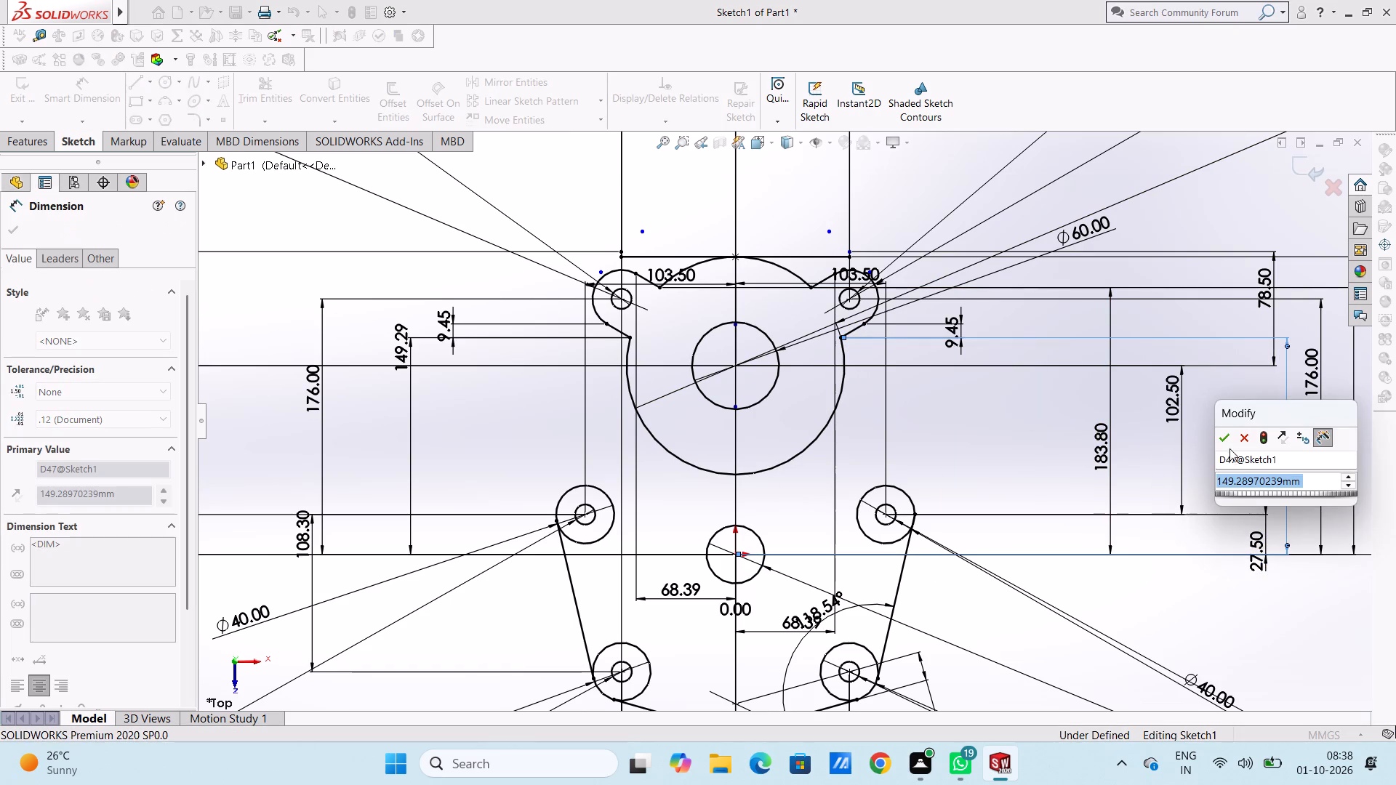
click(1226, 435)
click(1190, 584)
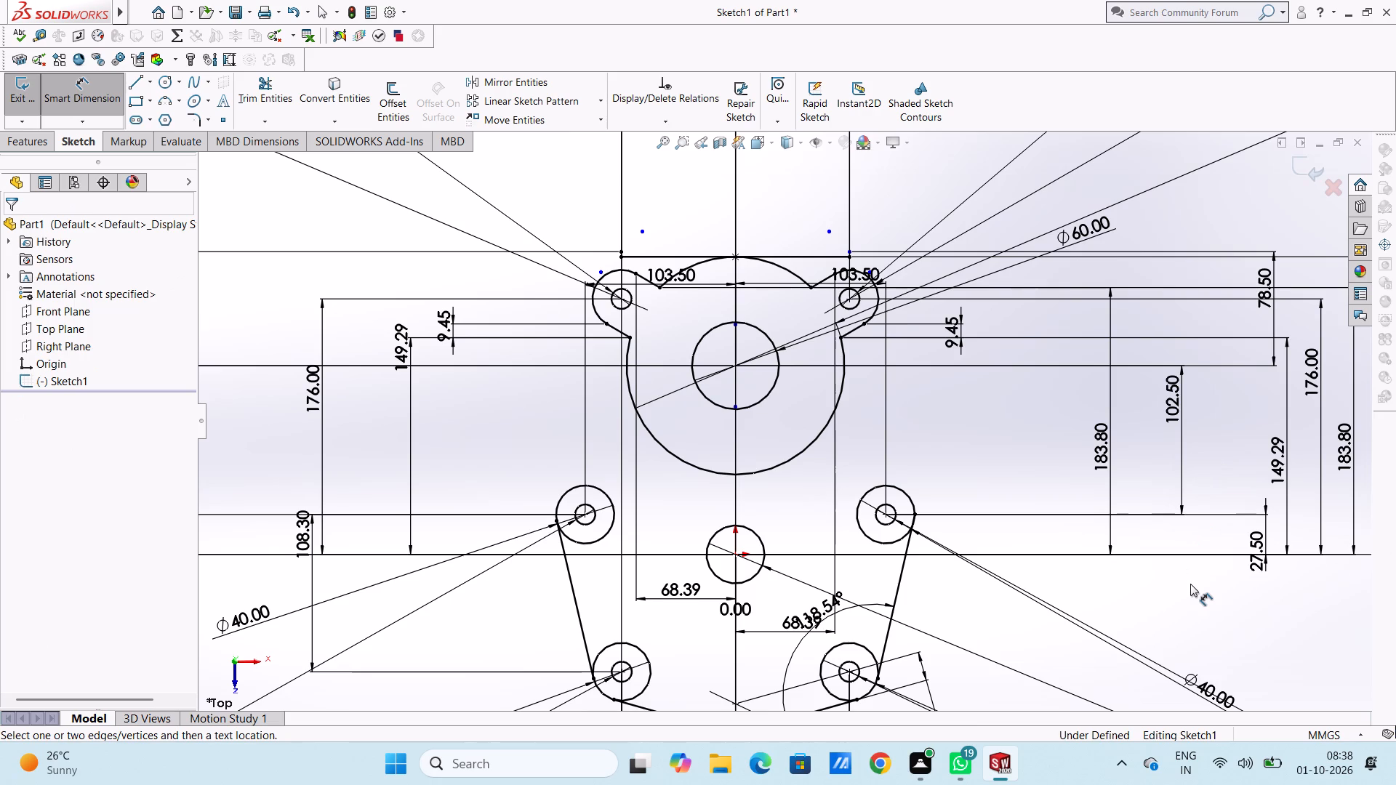
key(Escape)
key(Escape)
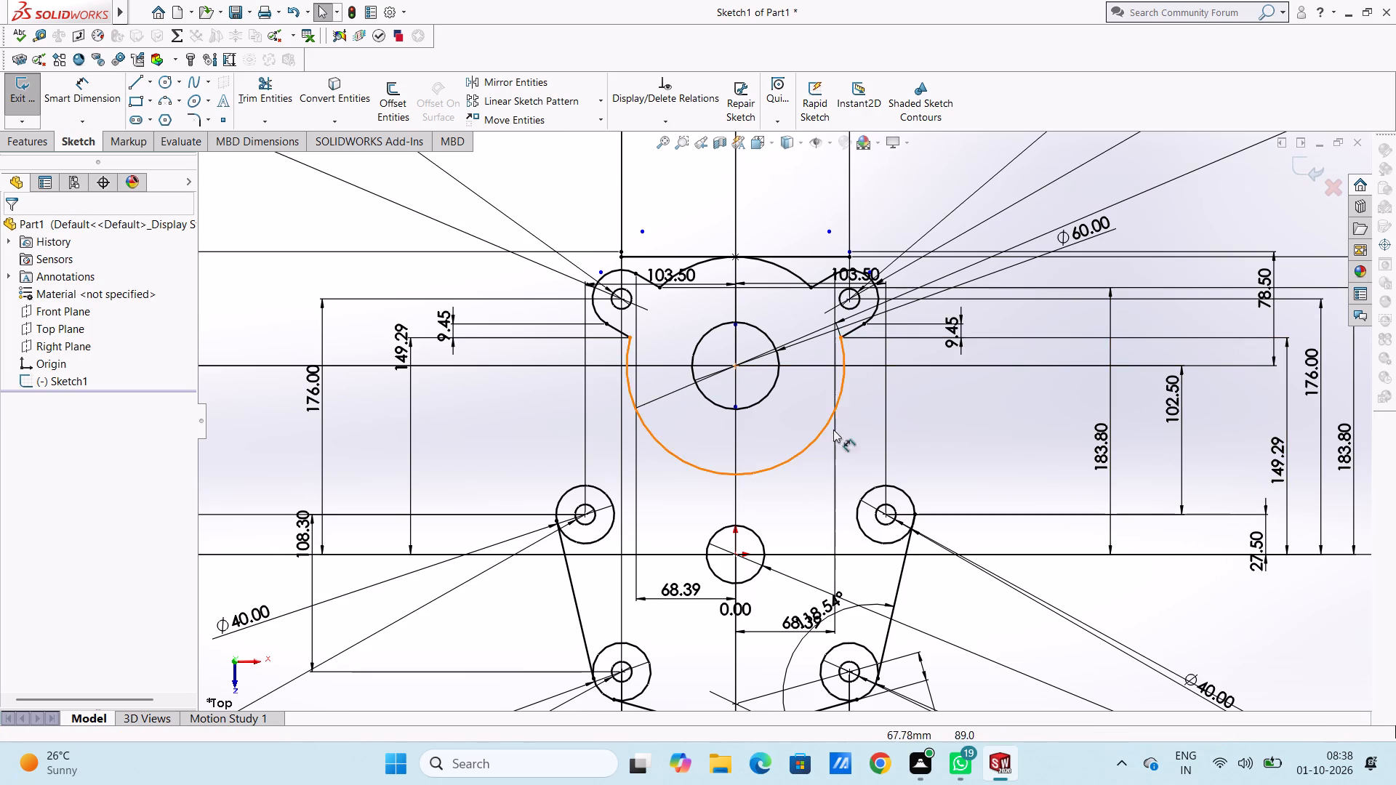
Sketch a line about 150.6 mm long, tangent to the right middle boss's outer circle and the upper-right arm's arc.
scroll(890, 308, down, 5)
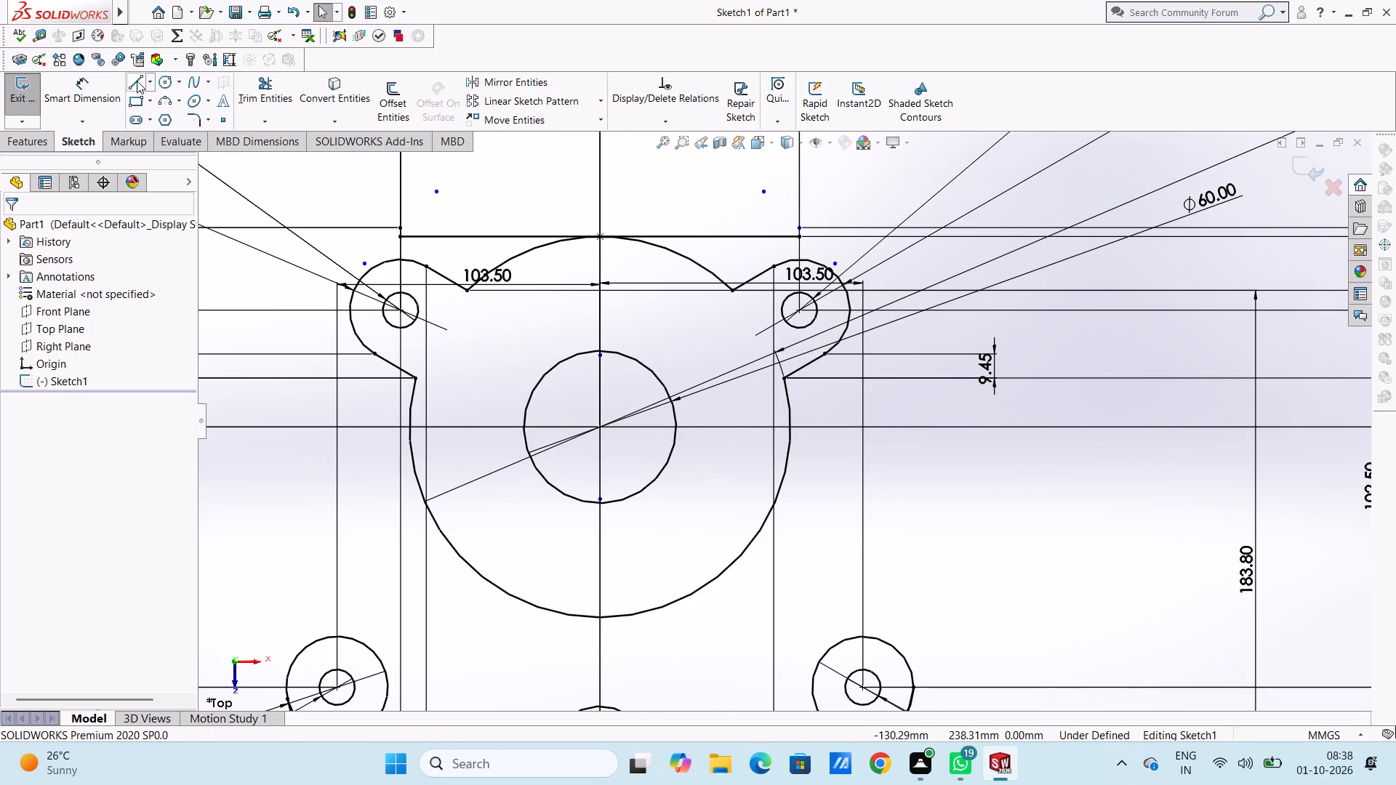
click(137, 81)
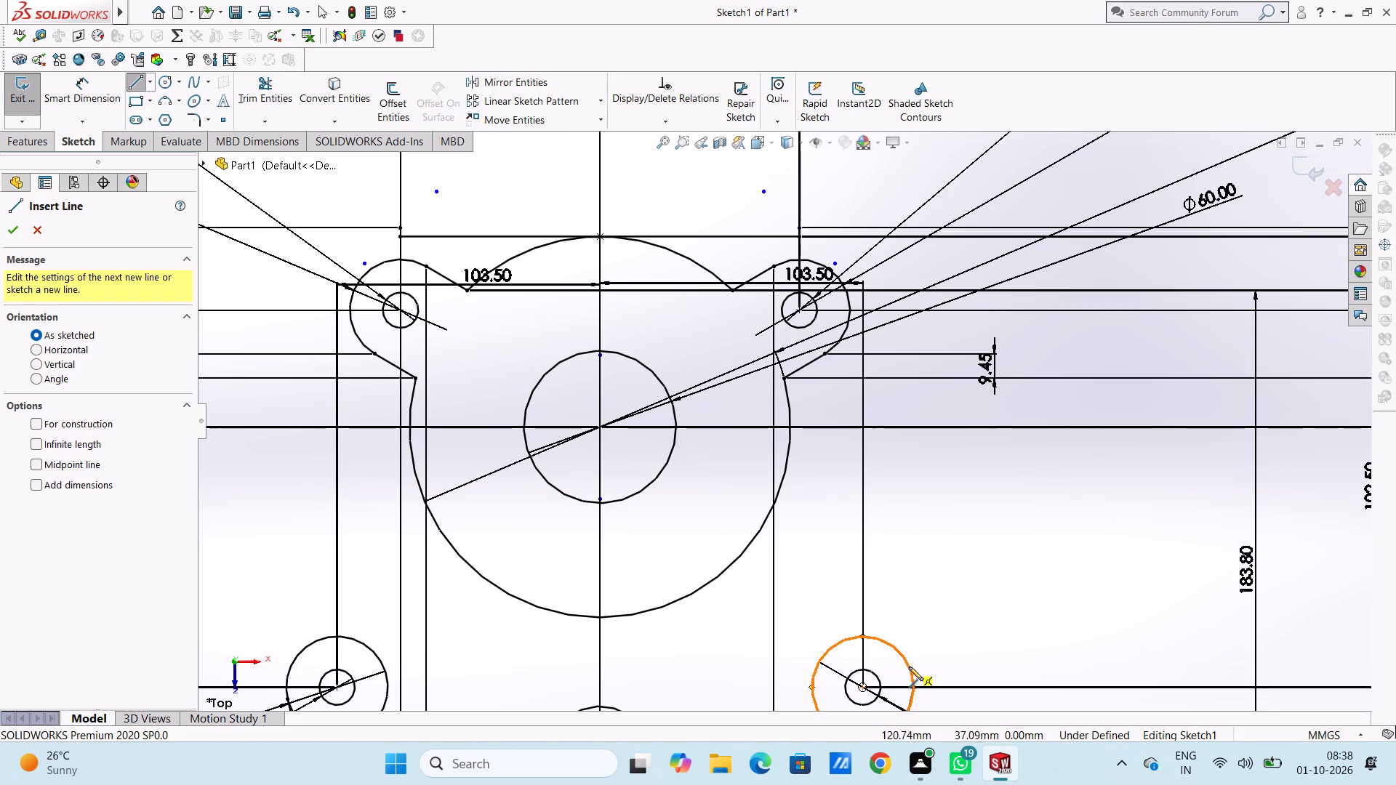
click(910, 669)
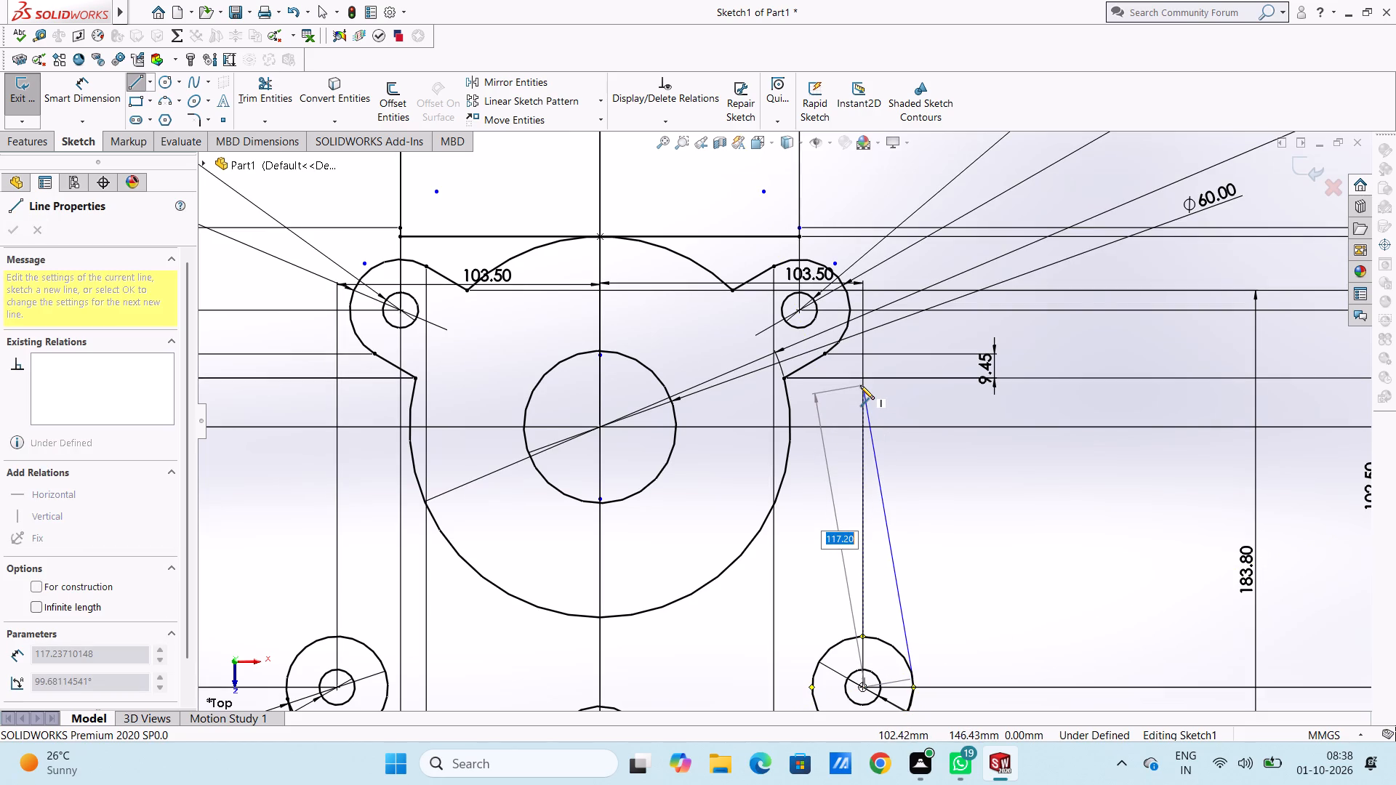
click(849, 305)
key(Escape)
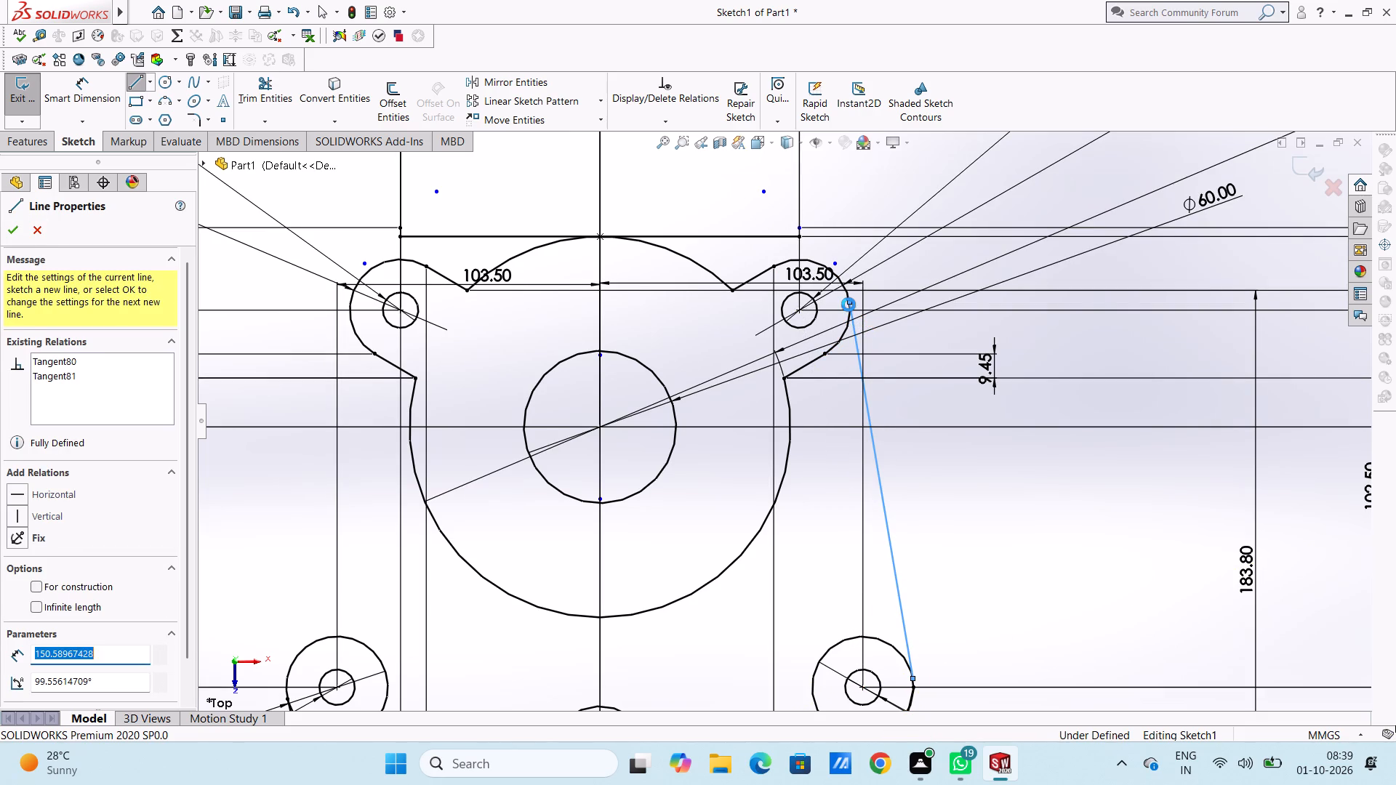
key(Escape)
Sketch a matching line about 150.6 mm long, tangent to the left middle boss's outer circle and the upper-left arm's arc.
scroll(848, 305, up, 5)
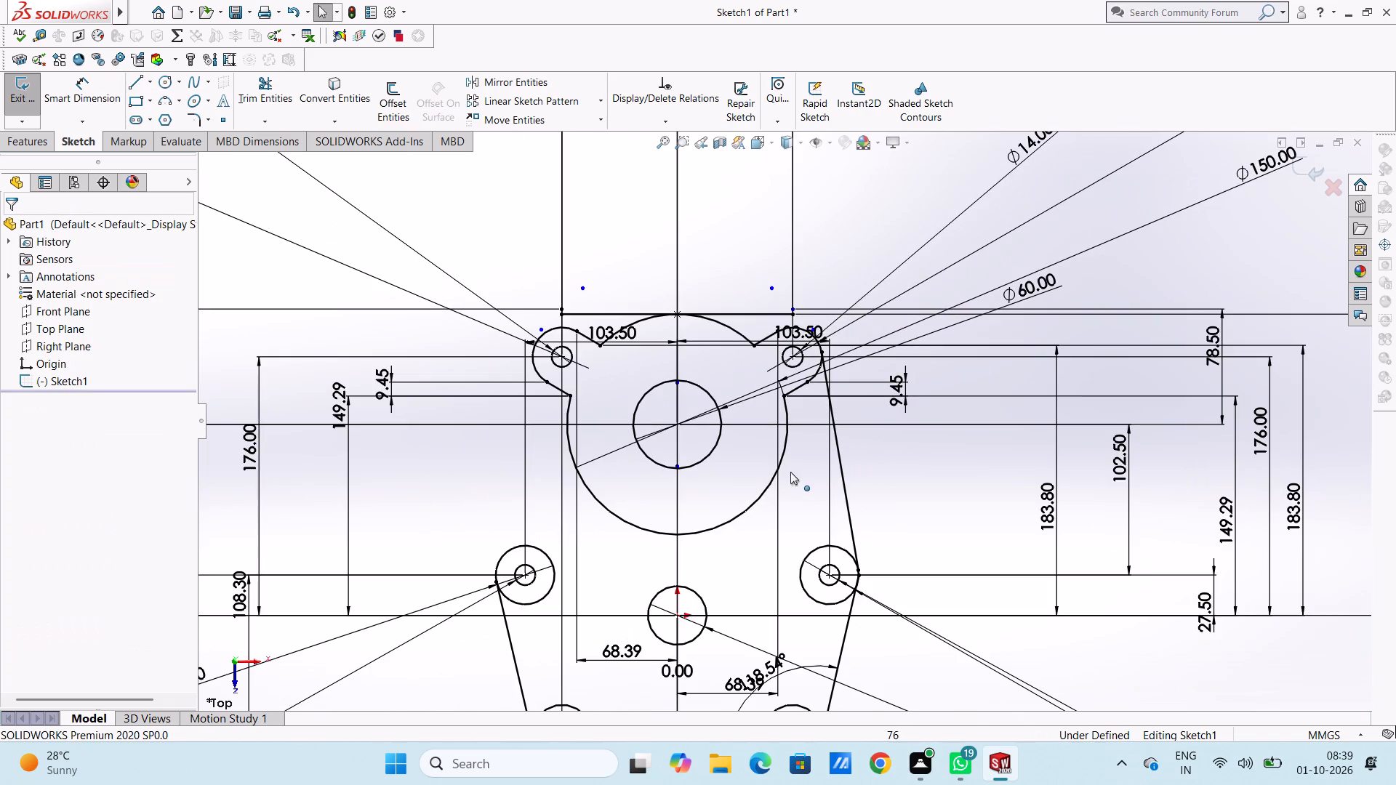
click(135, 77)
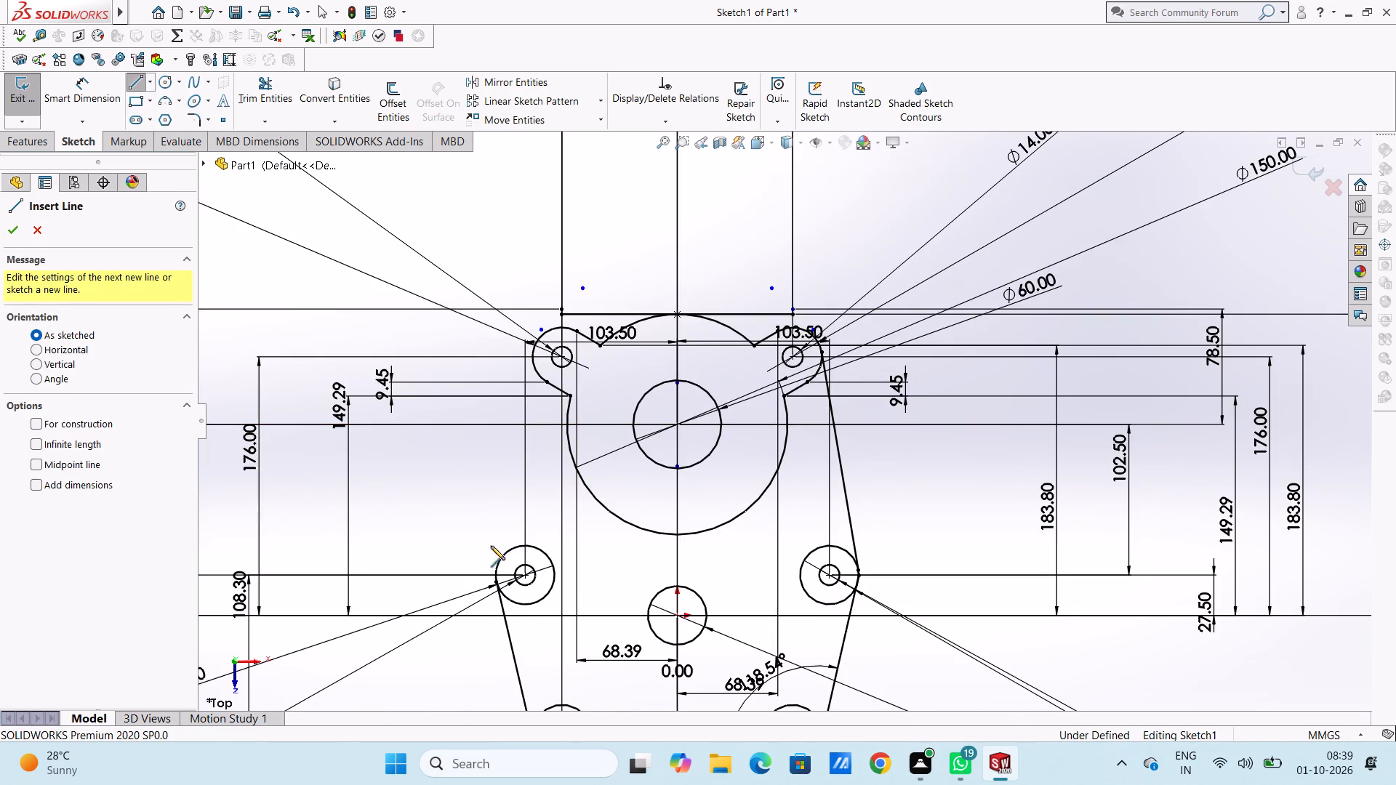
click(495, 565)
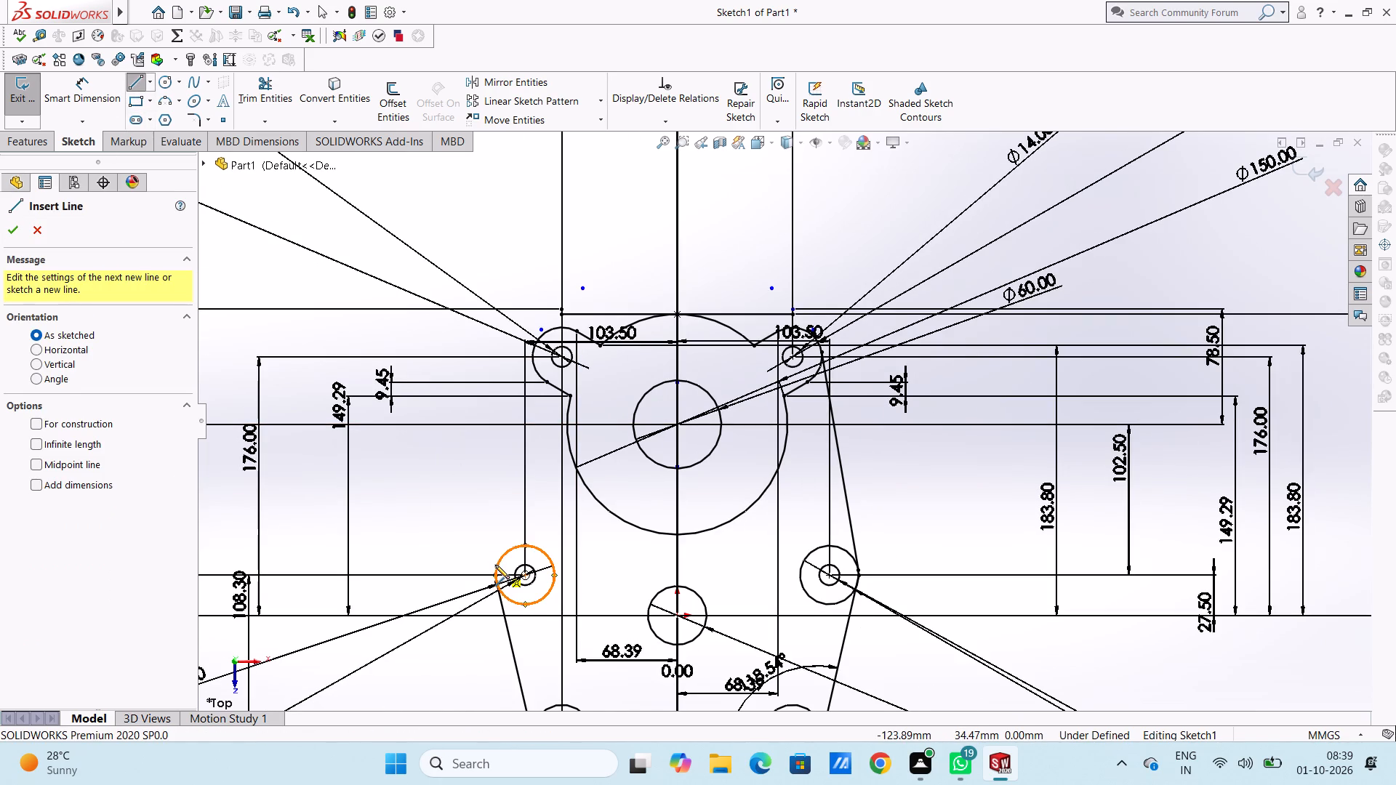
click(532, 352)
key(Escape)
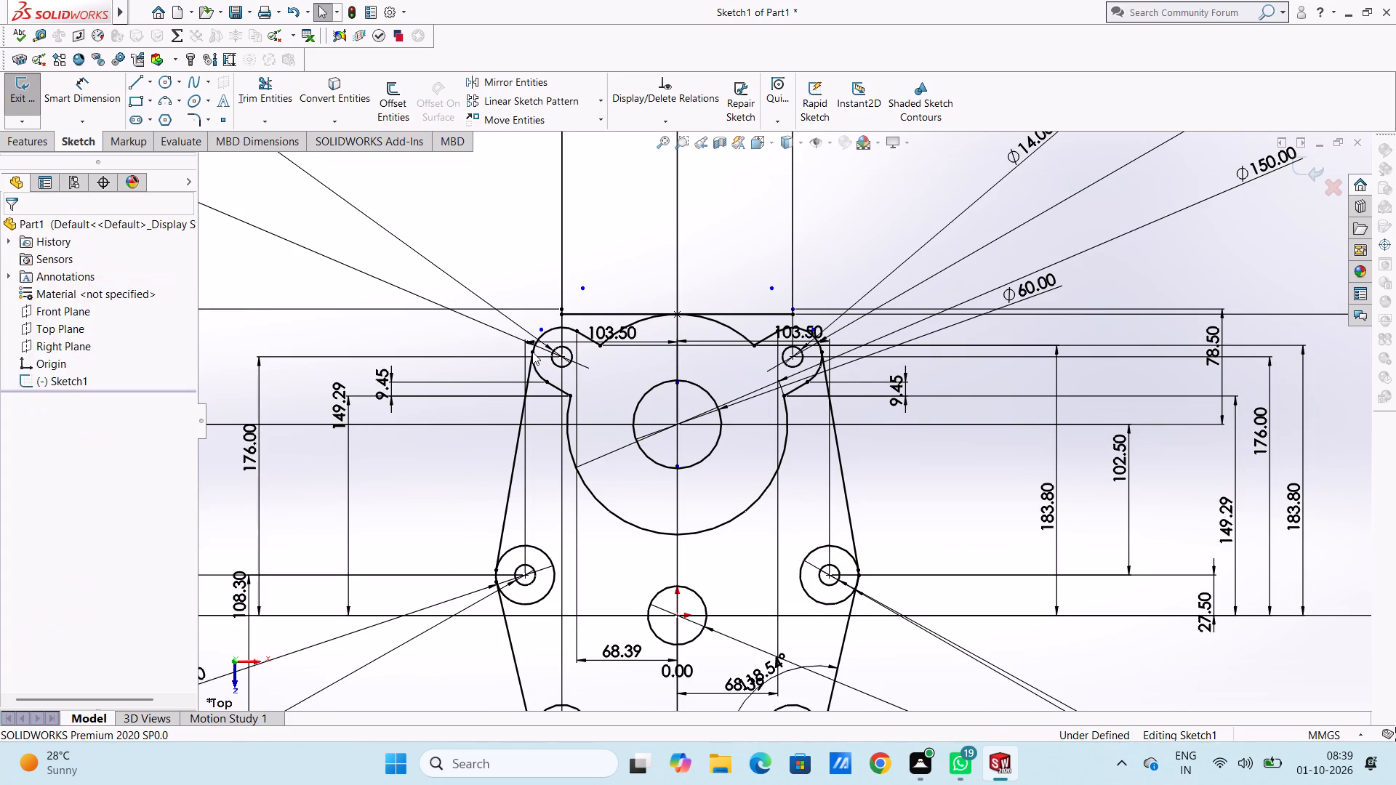
key(Escape)
key(Escape)
Sketch a line about 75.2 mm long from near the top of the large central arc to the upper-left arm's arc.
click(144, 80)
scroll(658, 387, down, 5)
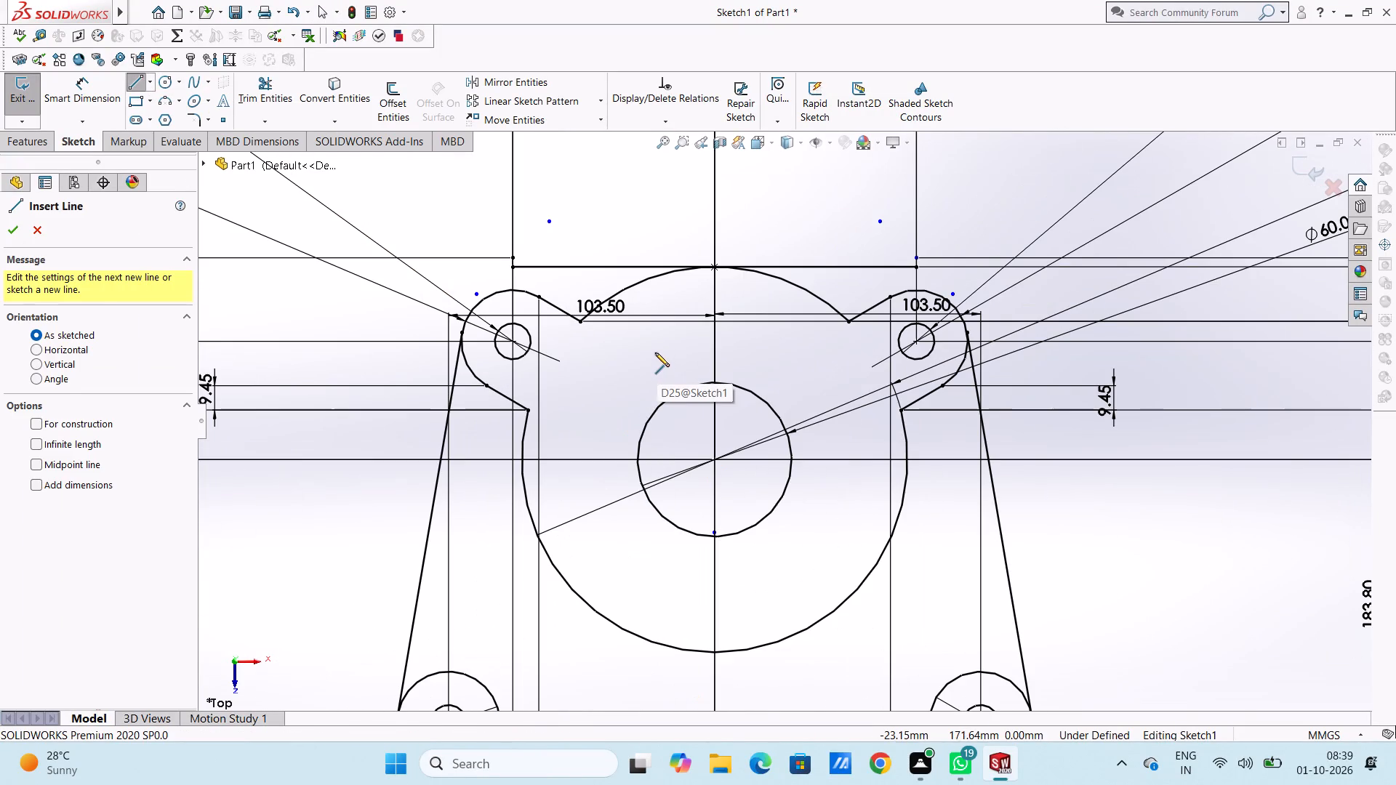
scroll(650, 327, down, 2)
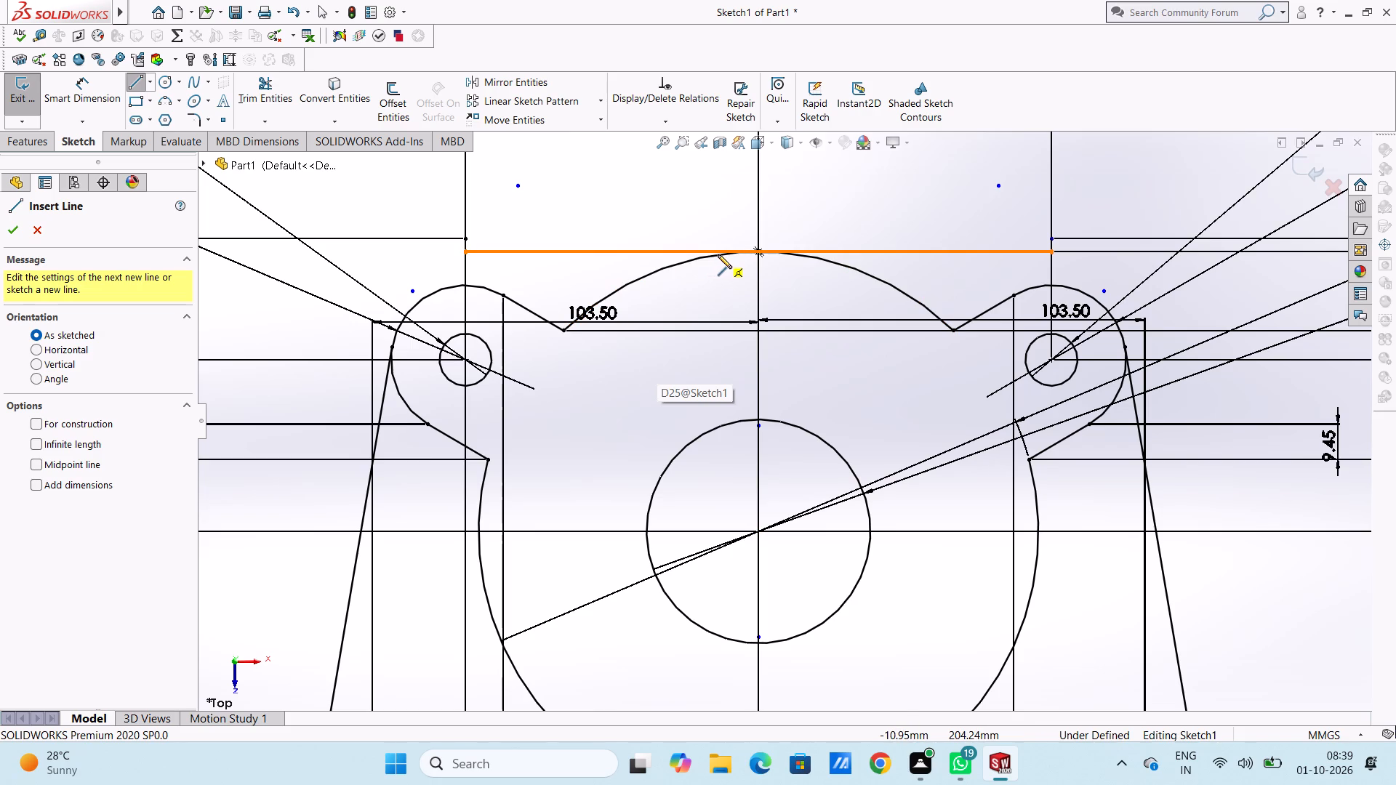
click(724, 254)
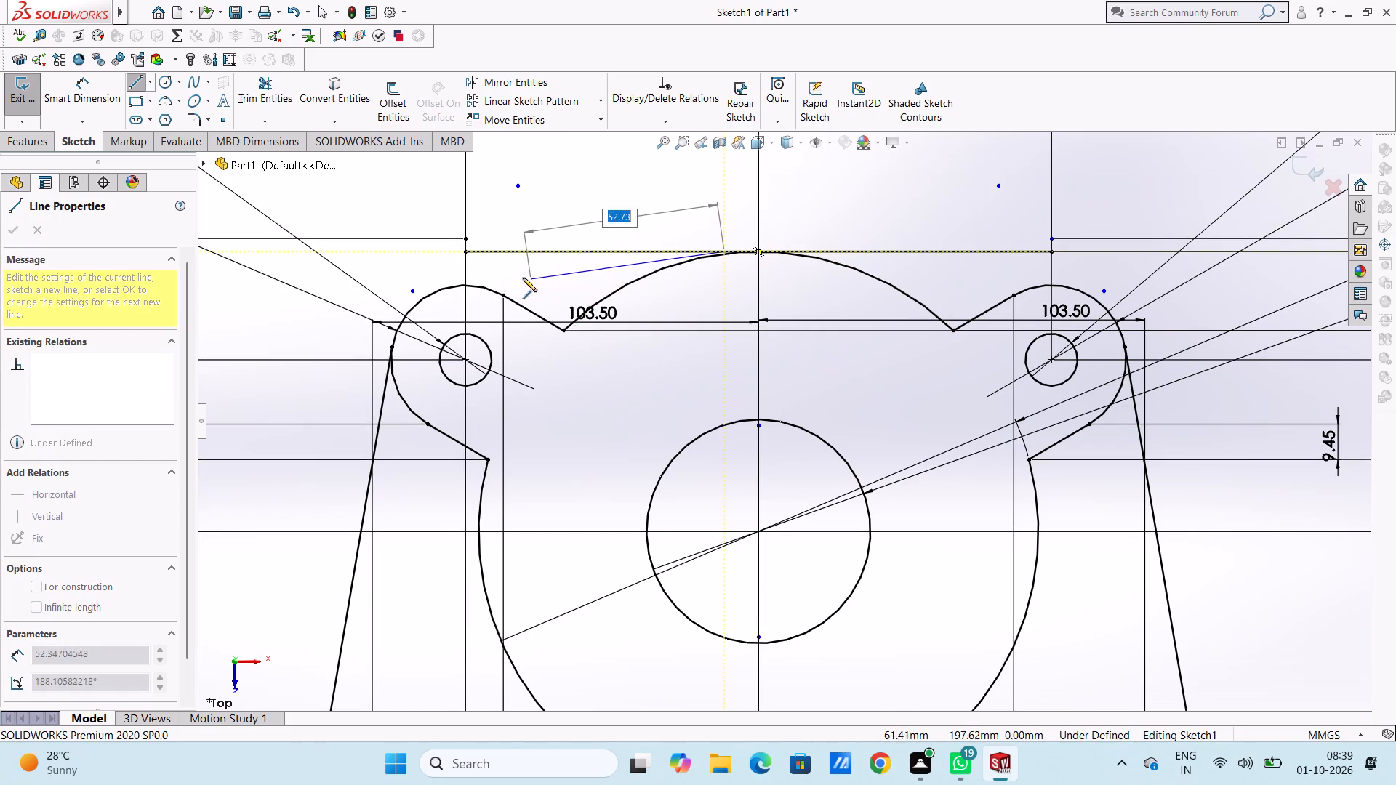
click(442, 289)
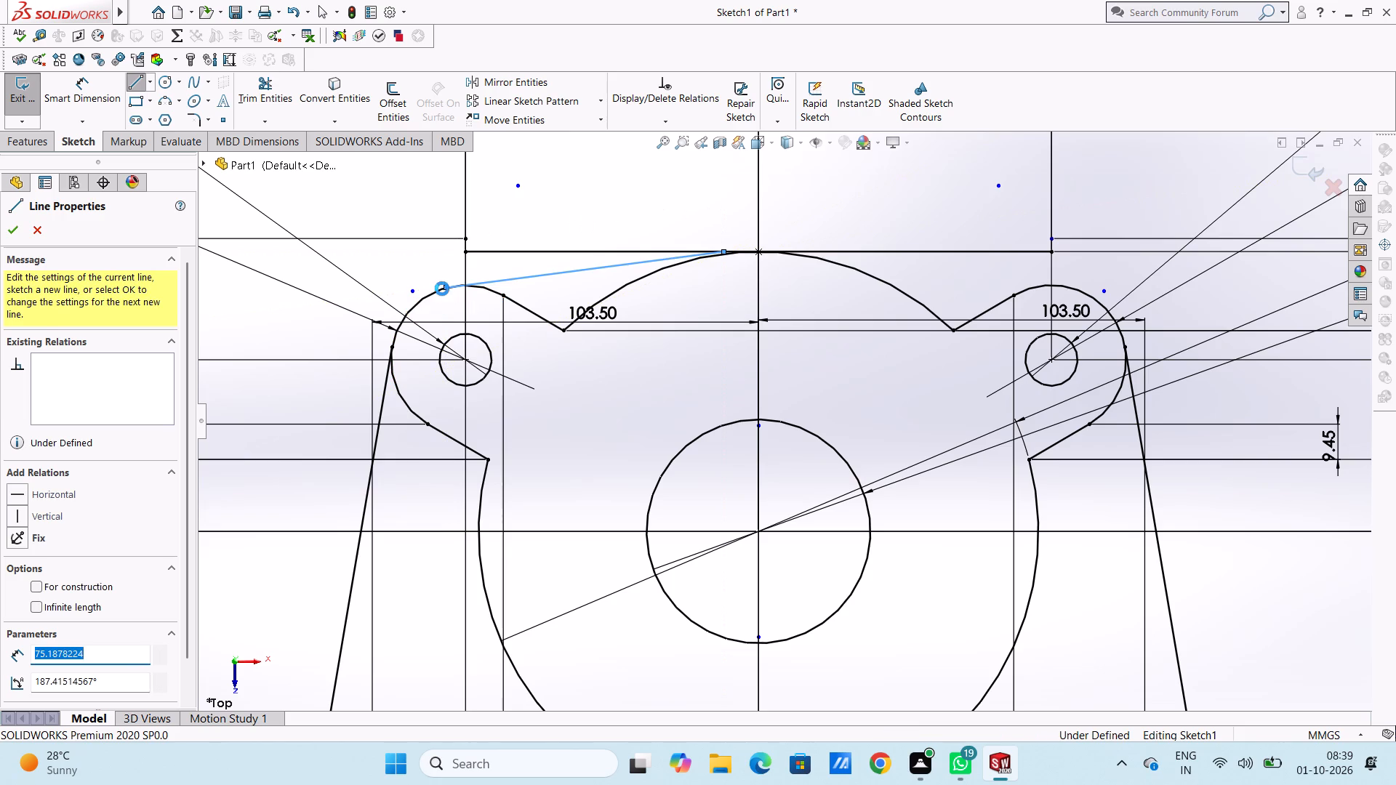
key(Escape)
key(Escape)
key(Escape)
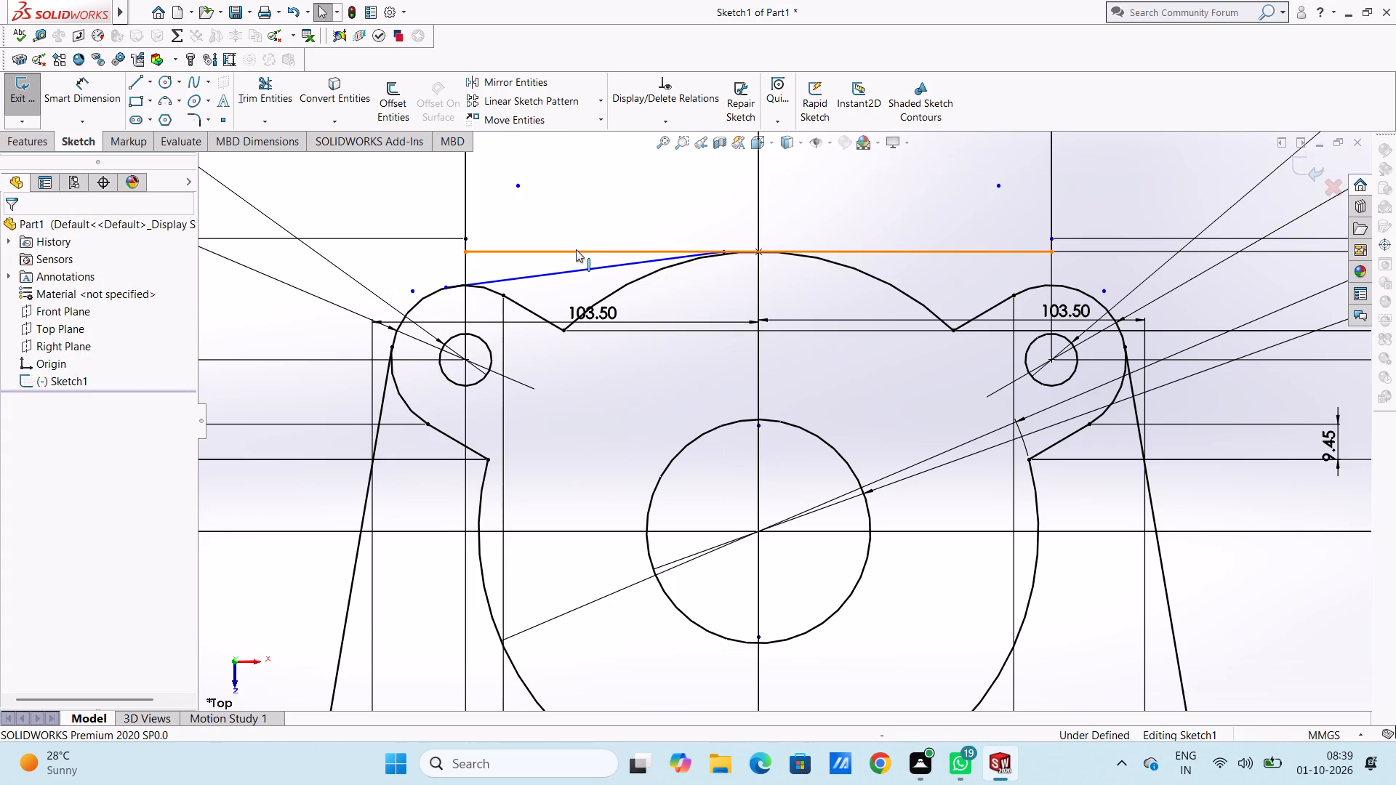
Delete the horizontal line across the top of the large central arc, along with its associated dimensions.
click(576, 249)
key(Delete)
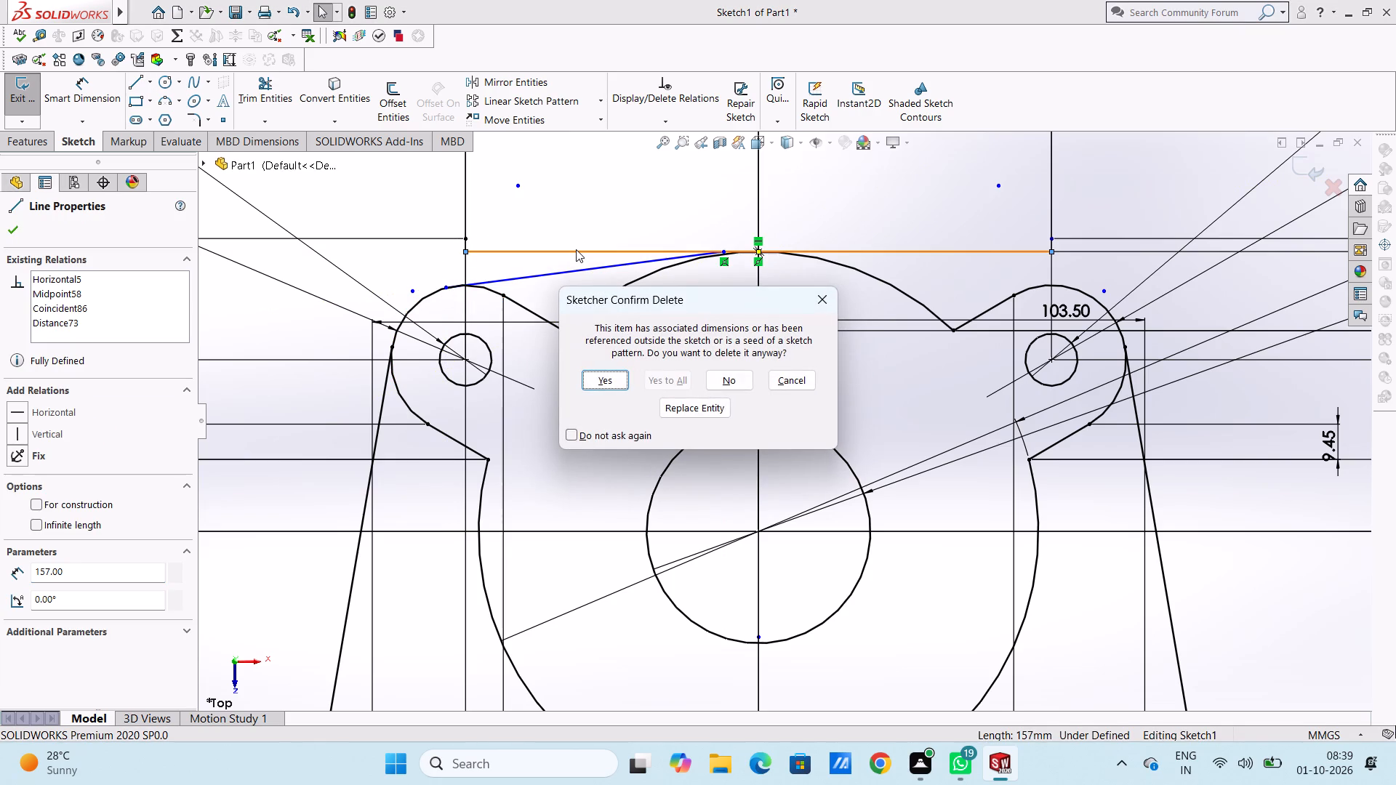
click(603, 382)
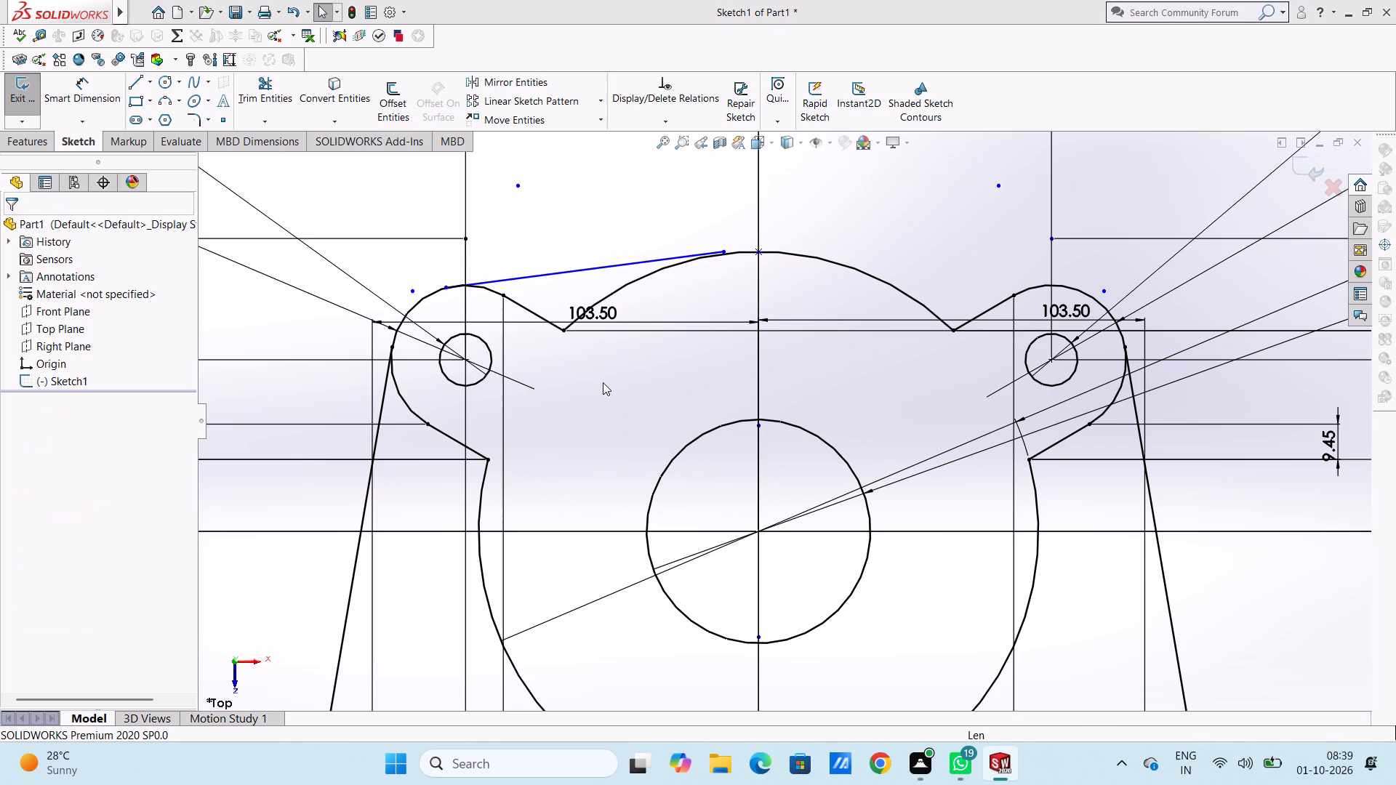
Sketch a line about 72.5 mm long, tangent to the top of the large central arc and the upper-right arm's arc.
click(137, 80)
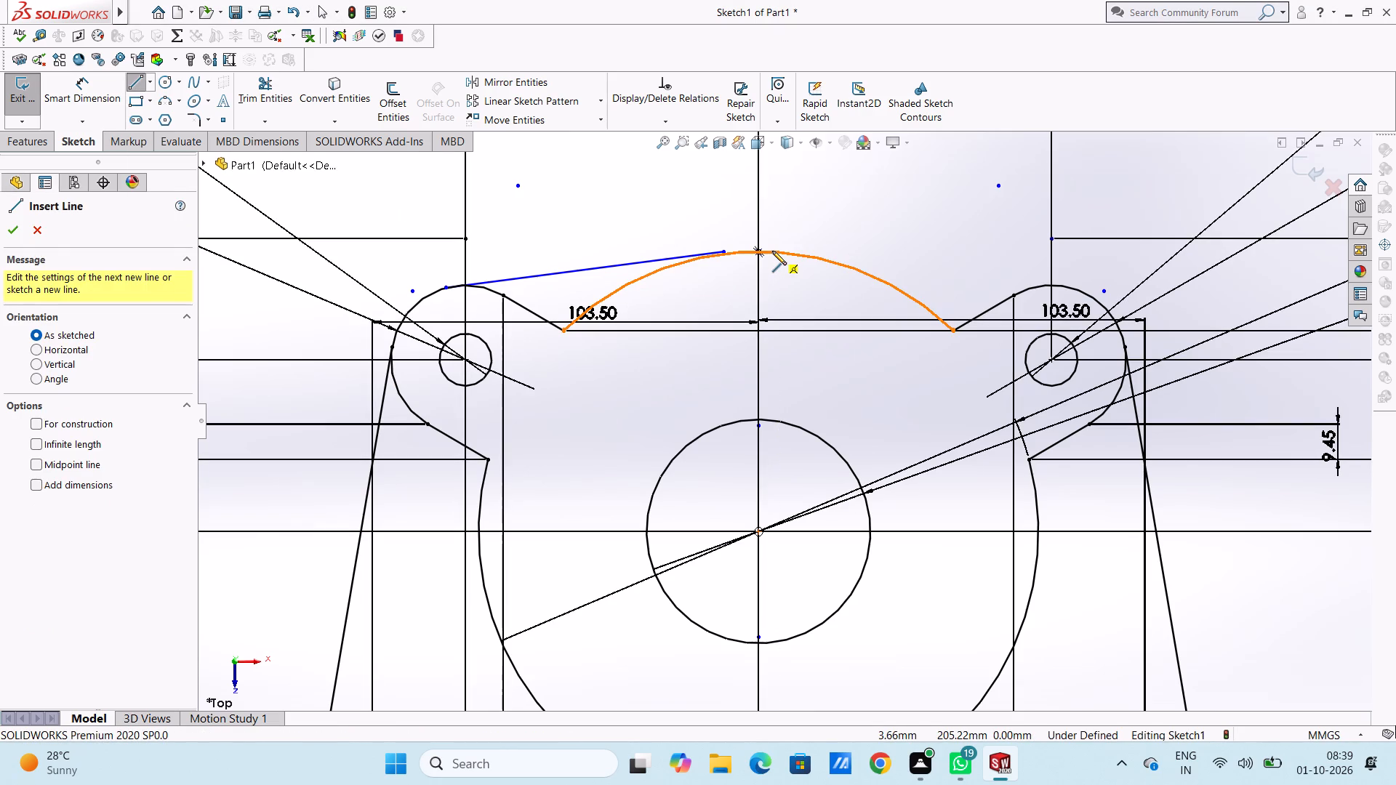
click(772, 251)
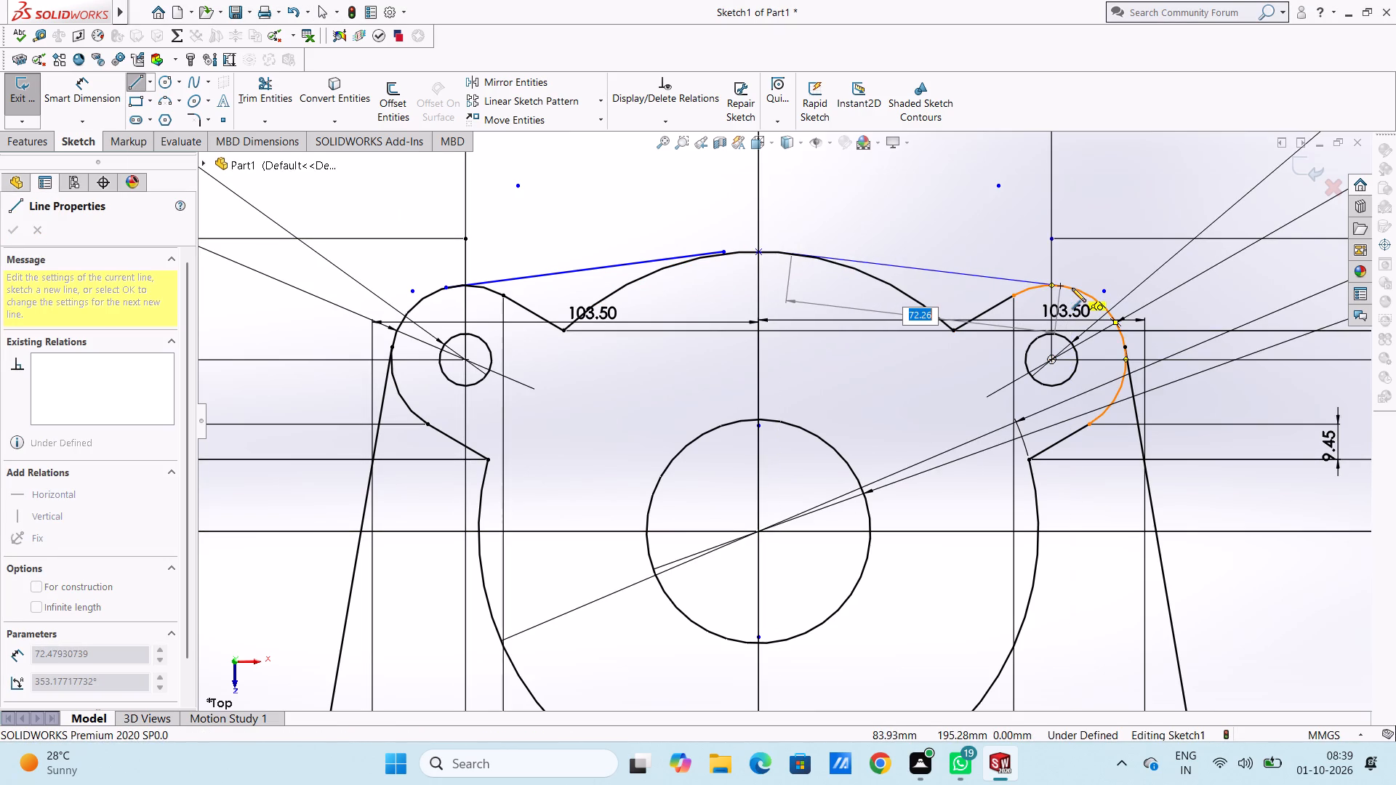
click(1072, 288)
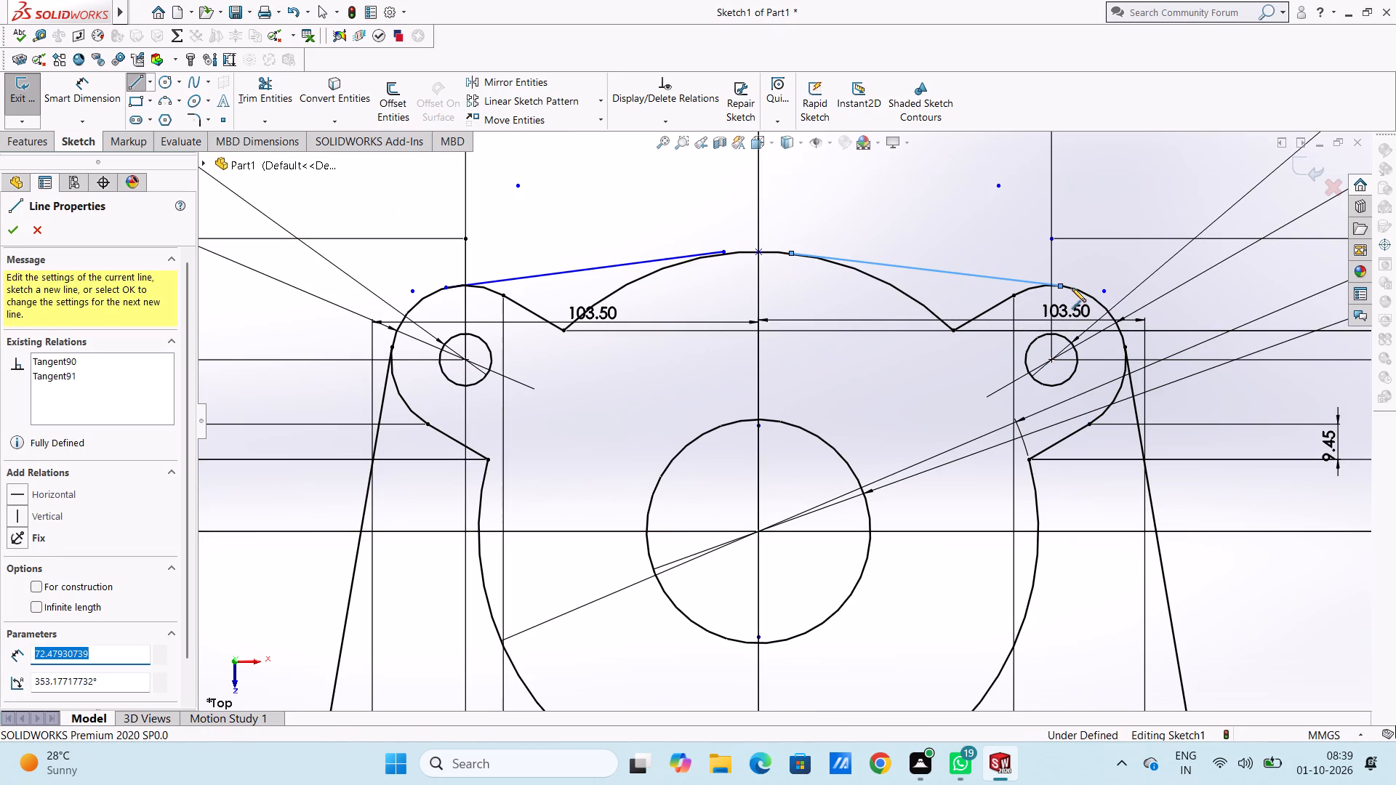
key(Escape)
key(Escape)
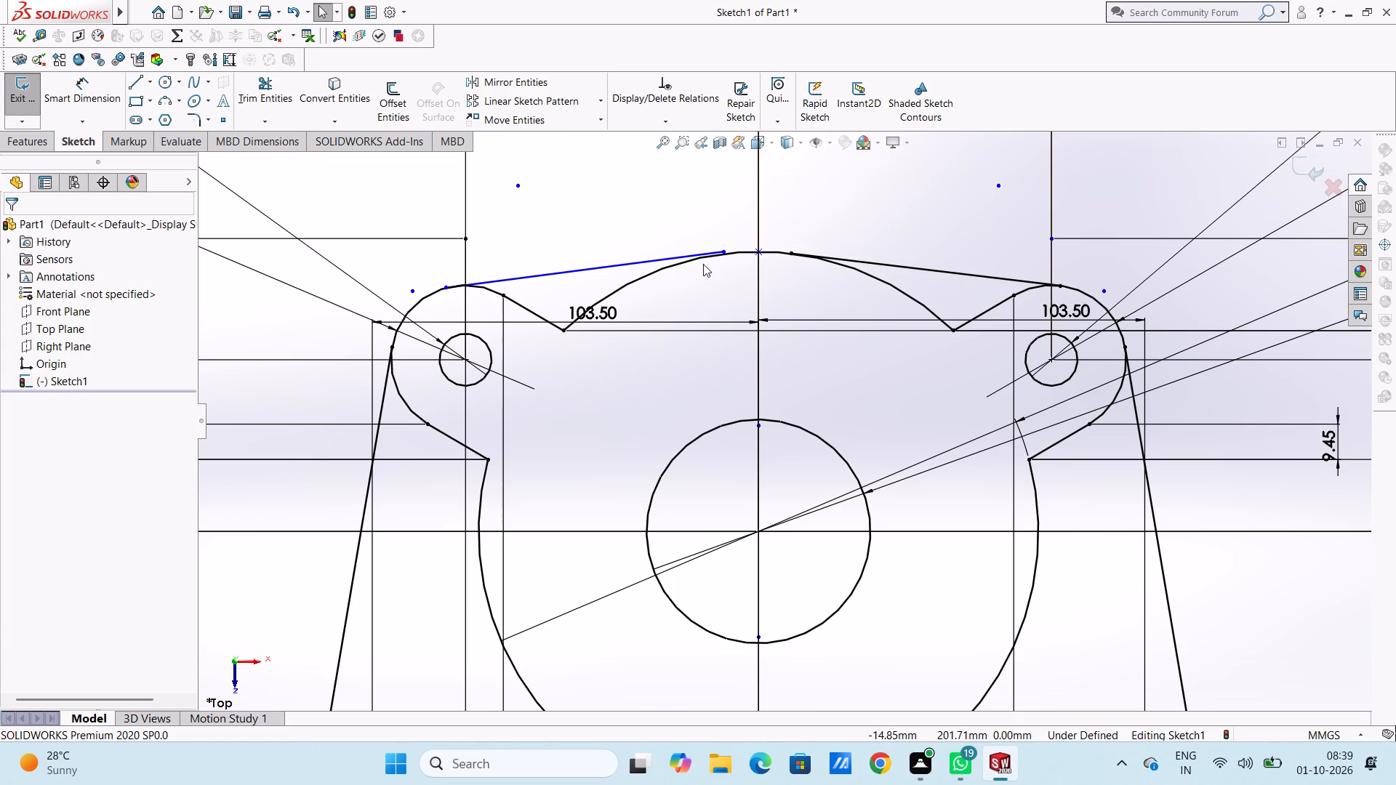
Make the upper-left closing line tangent to both the large central arc and the upper-left arm's arc.
click(656, 261)
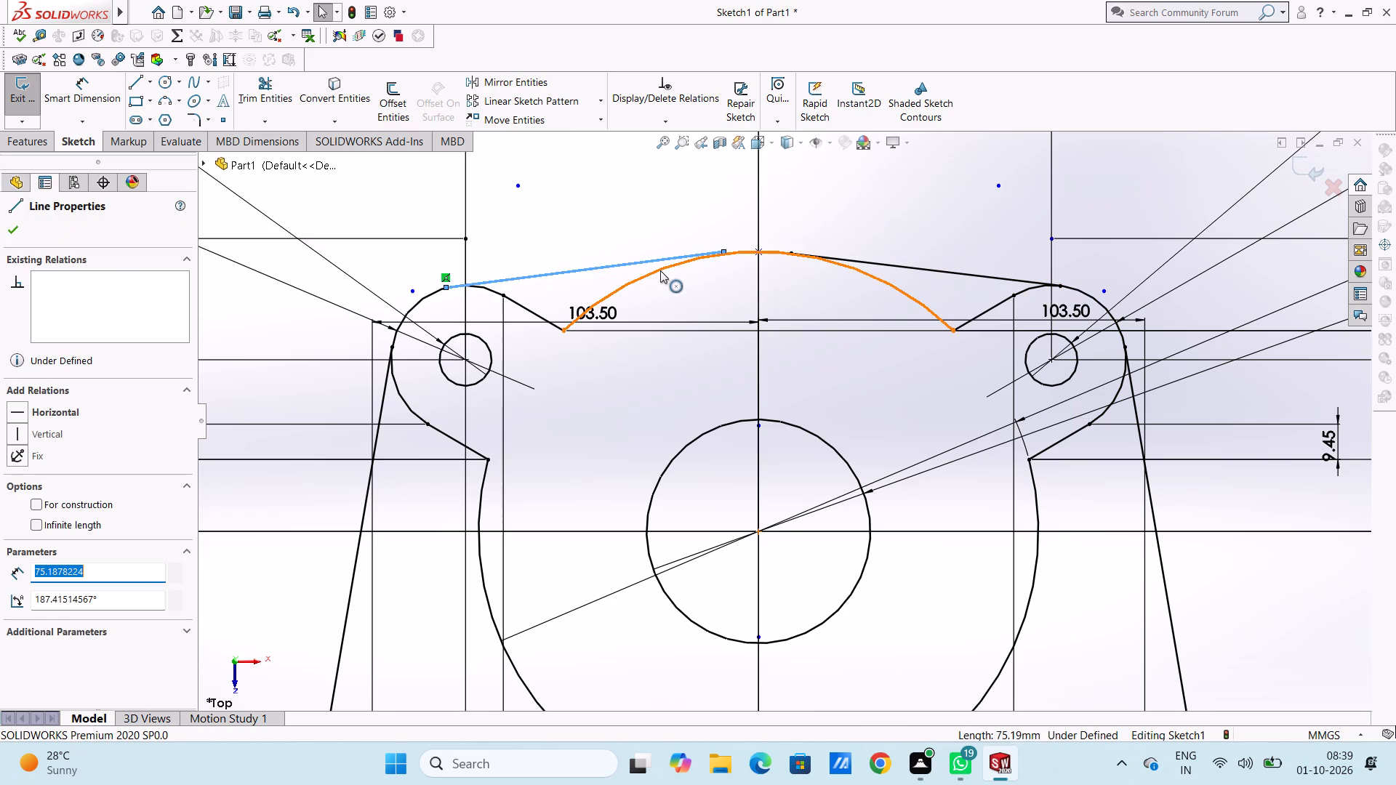
ctrl+click(660, 270)
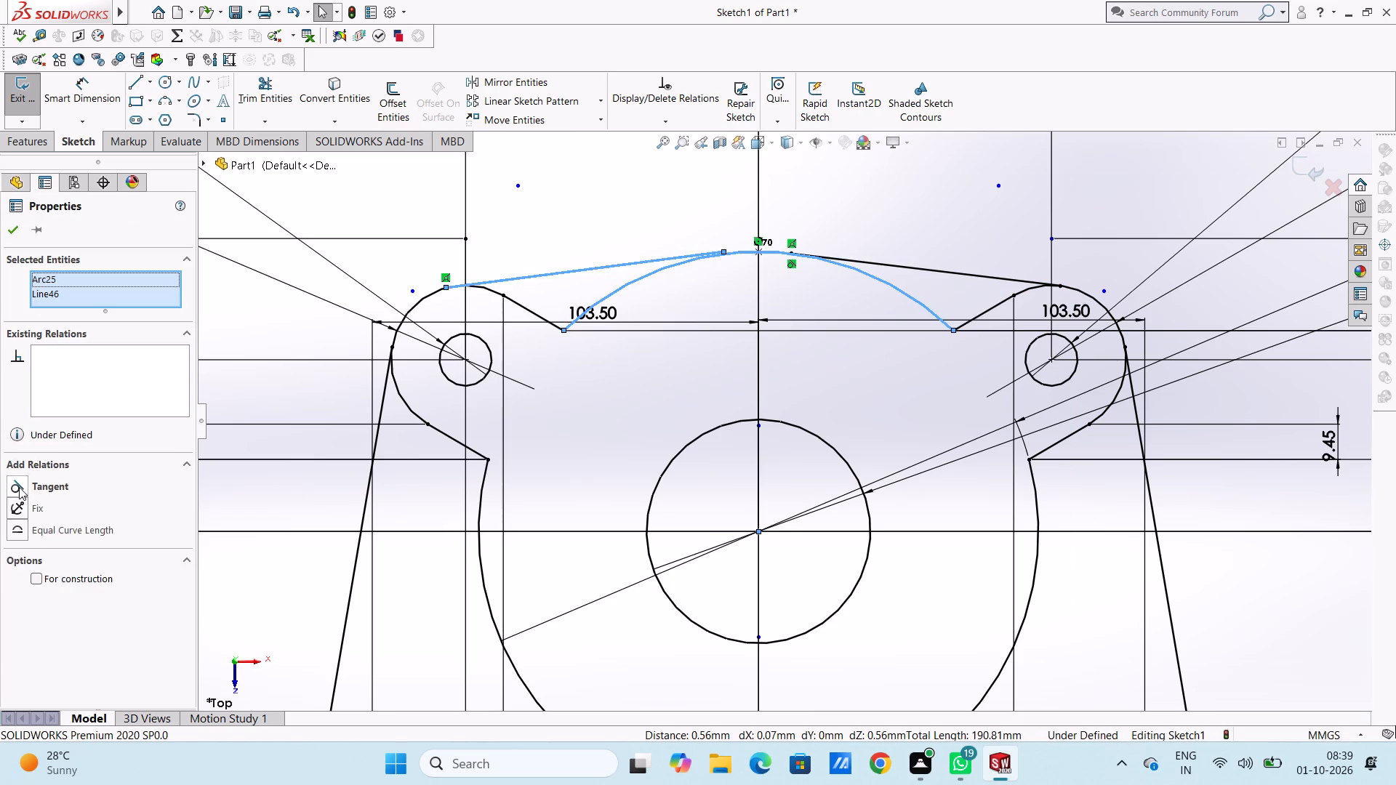
click(19, 487)
click(260, 504)
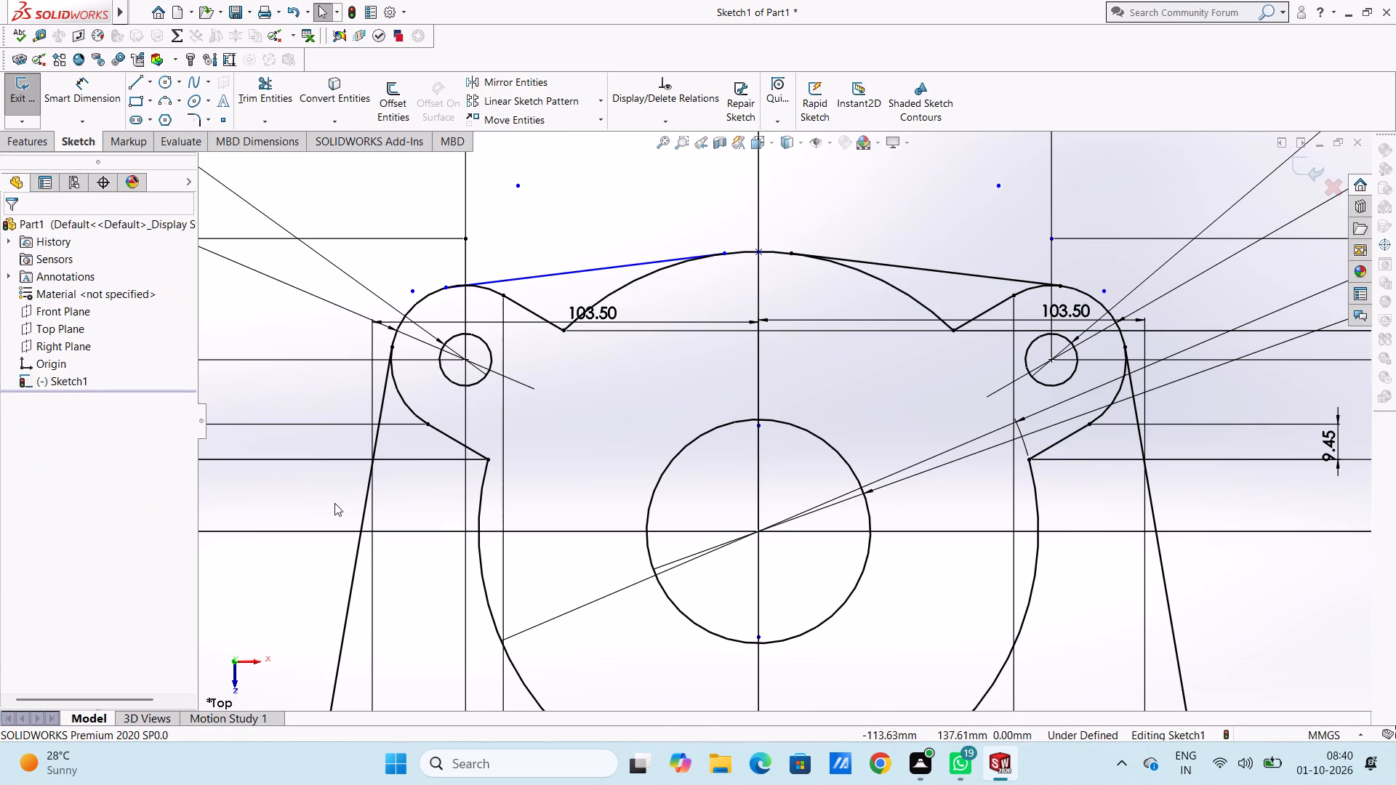
click(521, 282)
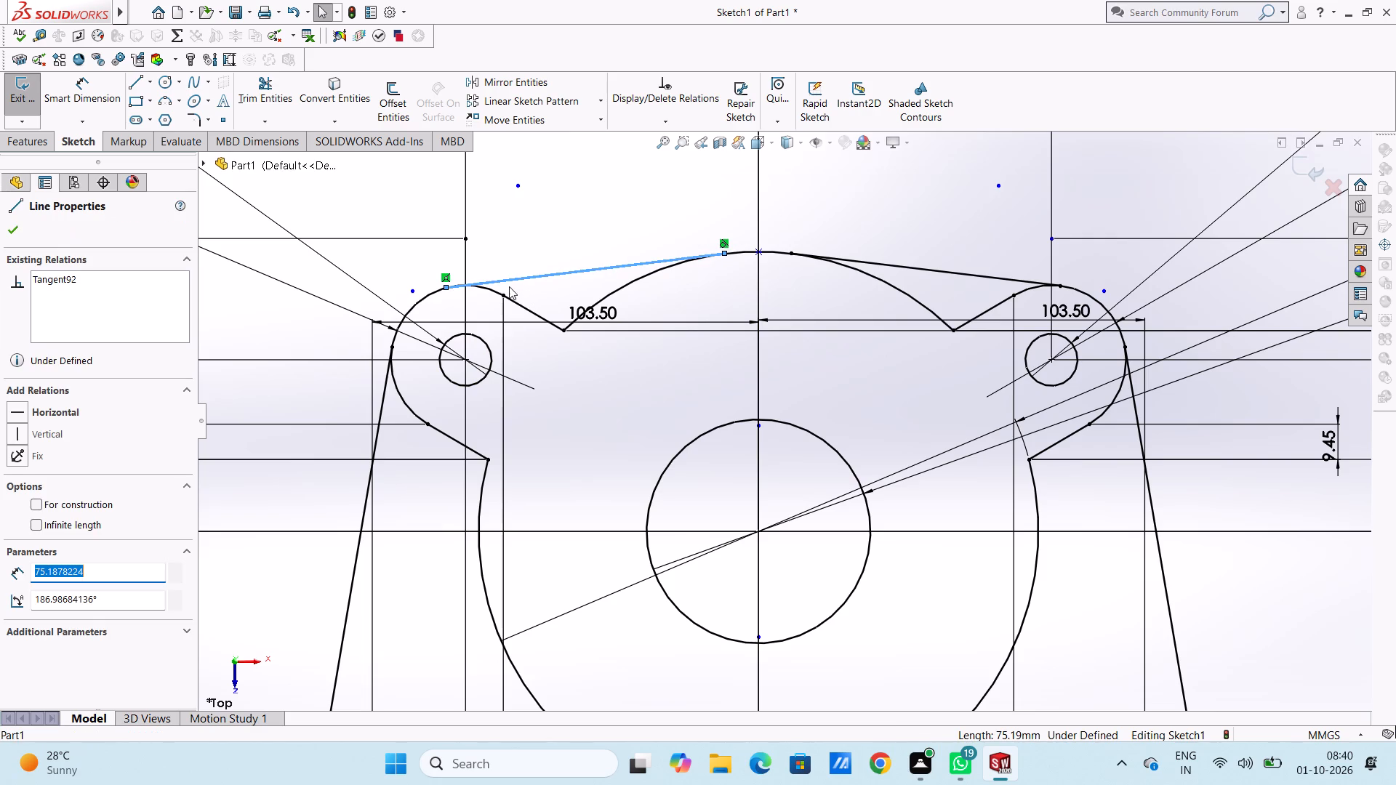
ctrl+click(498, 289)
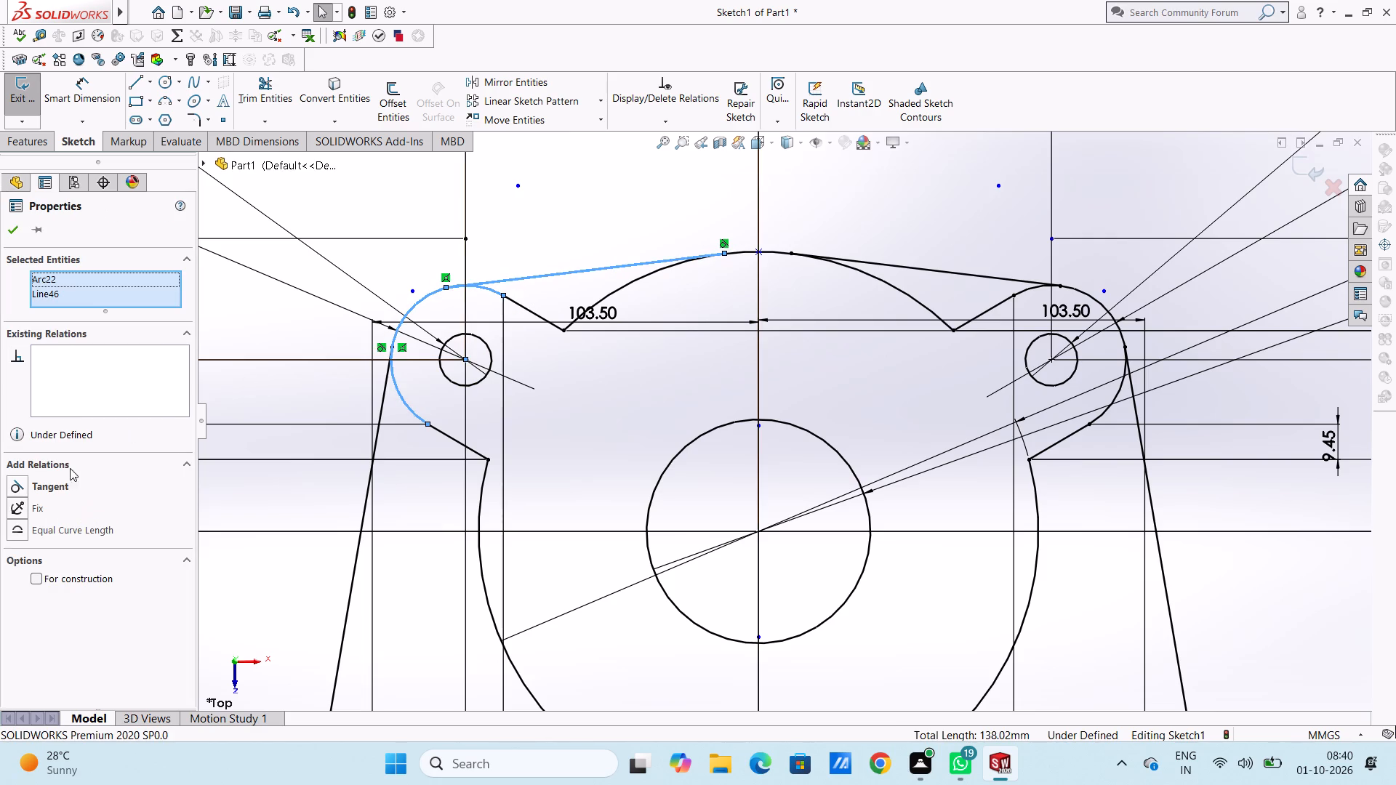
click(23, 481)
click(259, 475)
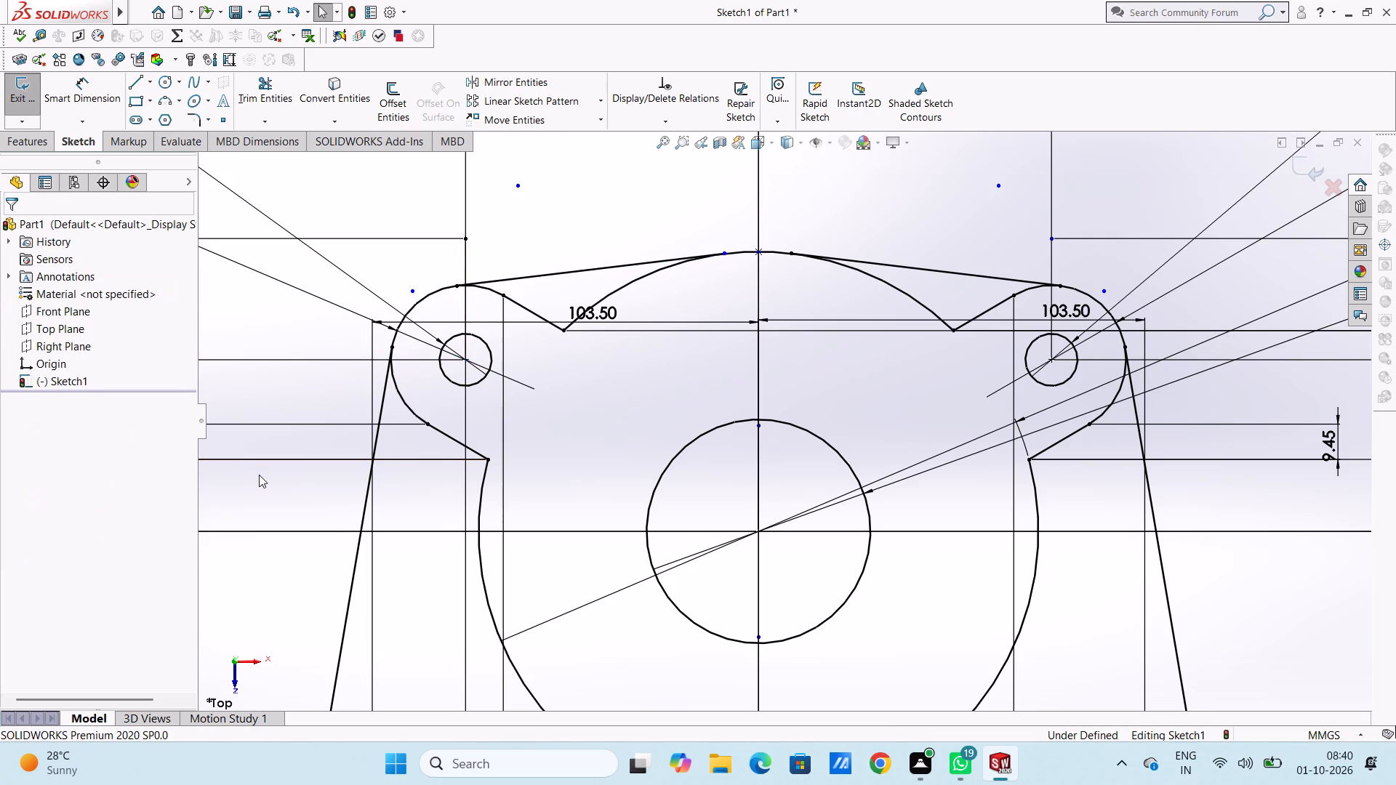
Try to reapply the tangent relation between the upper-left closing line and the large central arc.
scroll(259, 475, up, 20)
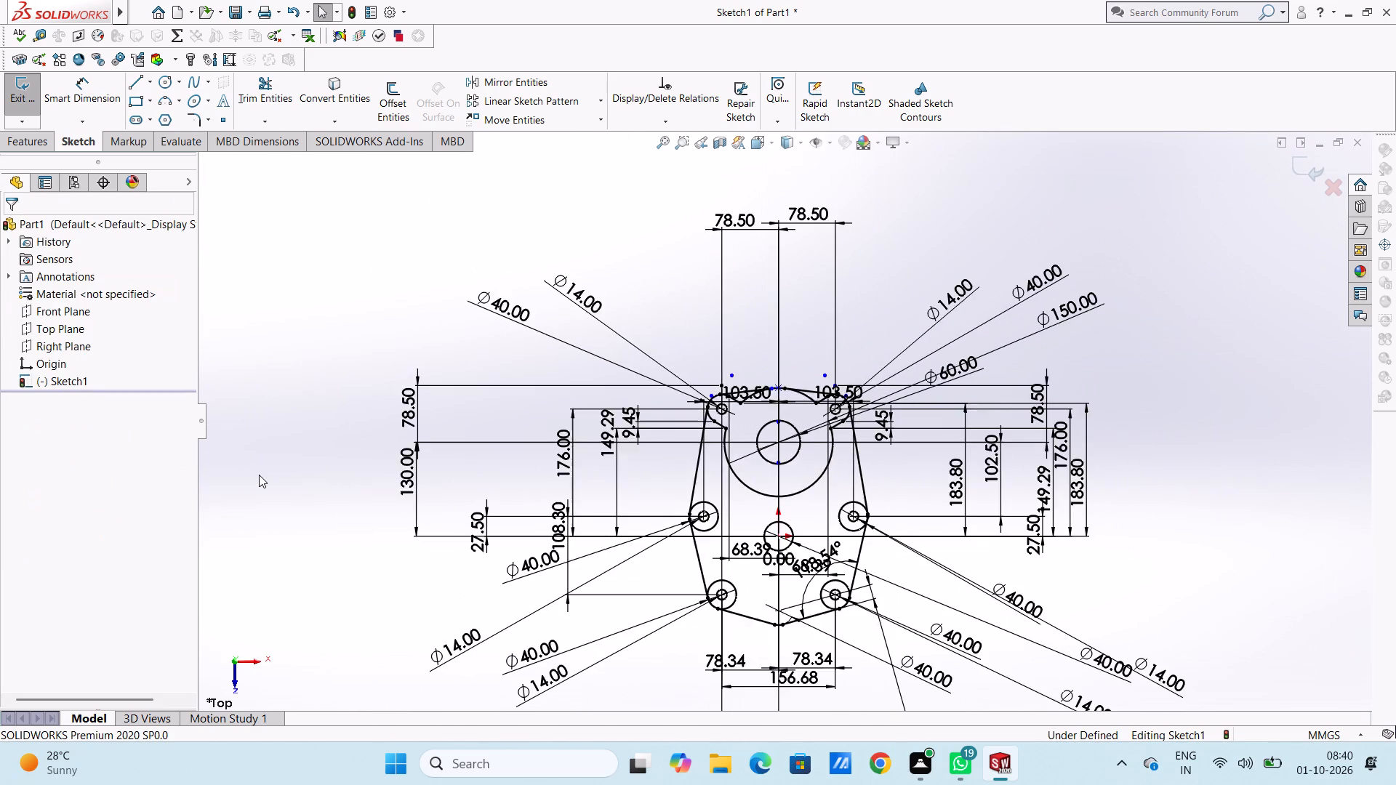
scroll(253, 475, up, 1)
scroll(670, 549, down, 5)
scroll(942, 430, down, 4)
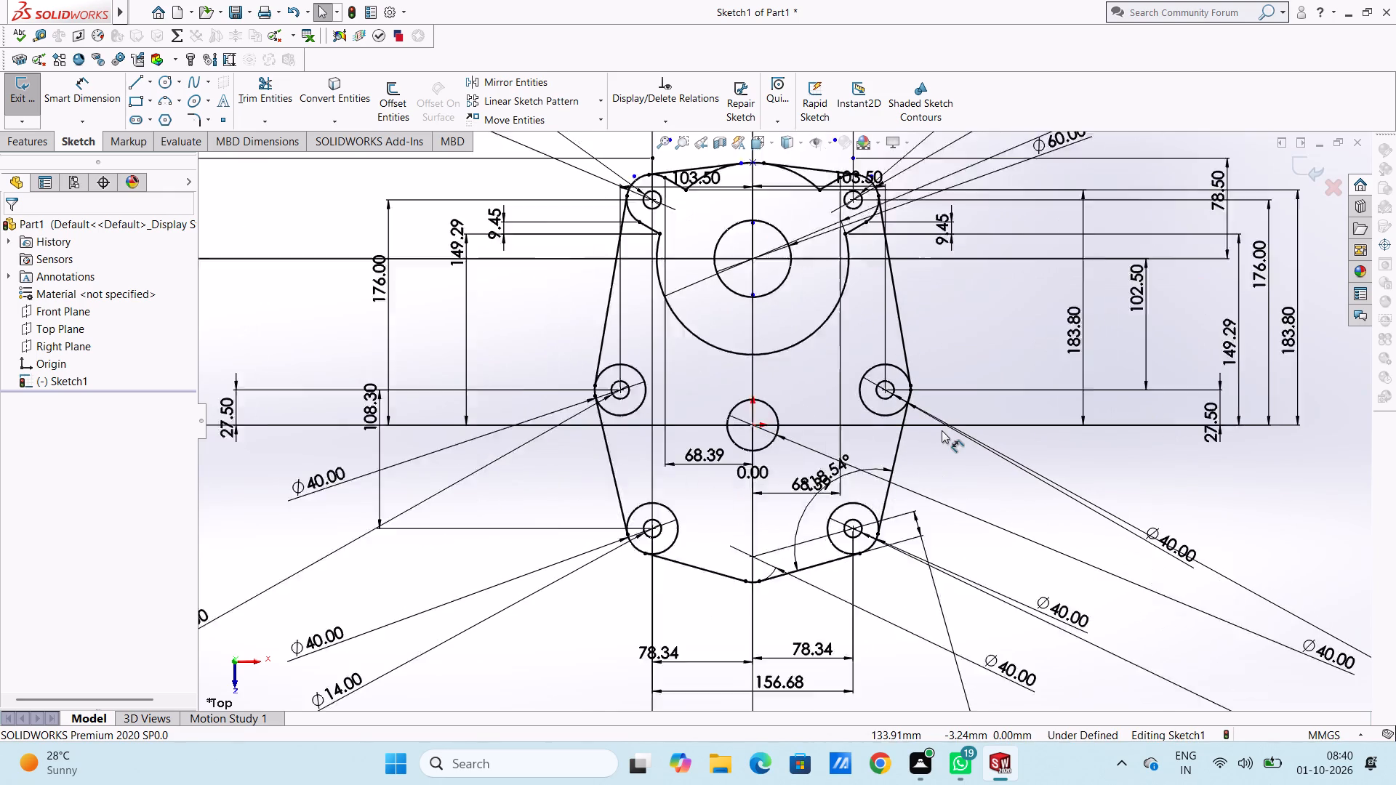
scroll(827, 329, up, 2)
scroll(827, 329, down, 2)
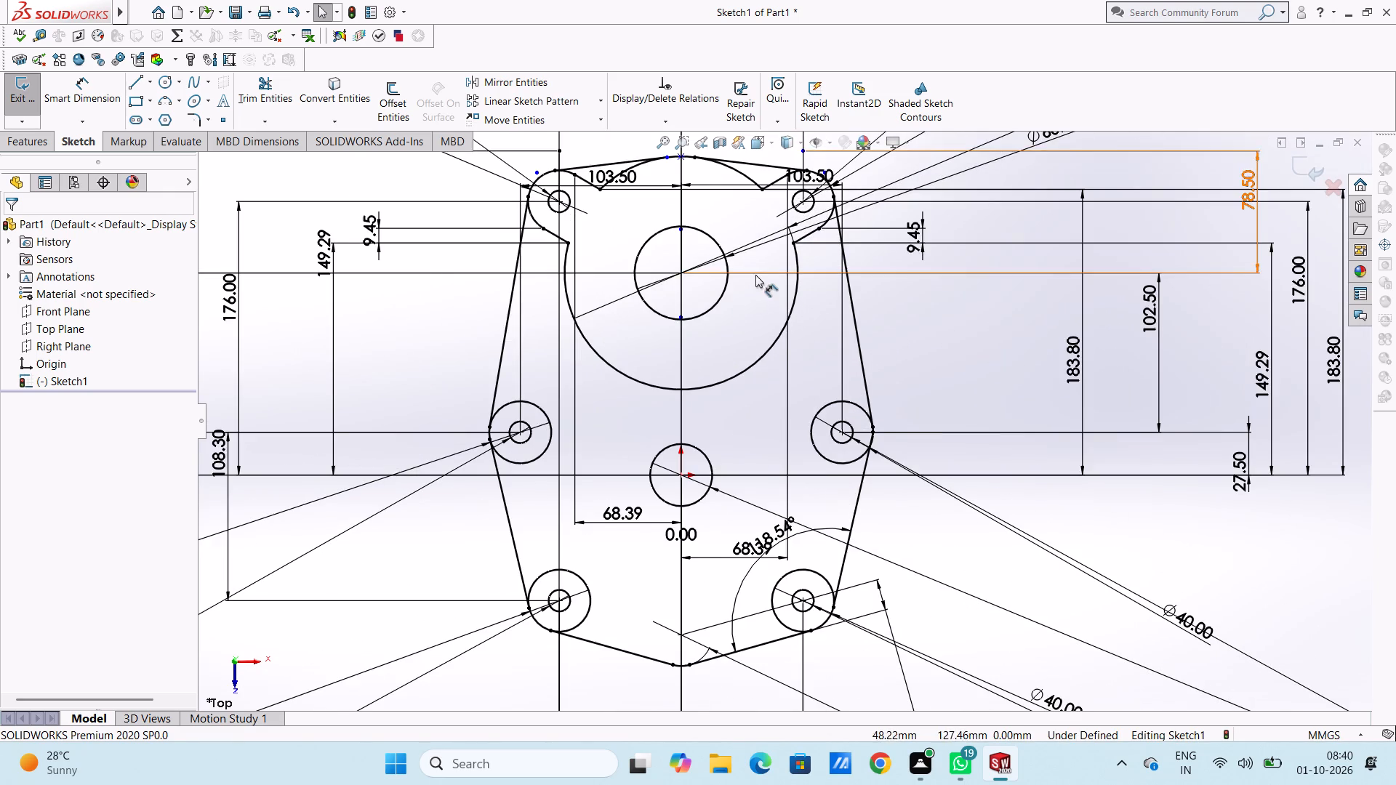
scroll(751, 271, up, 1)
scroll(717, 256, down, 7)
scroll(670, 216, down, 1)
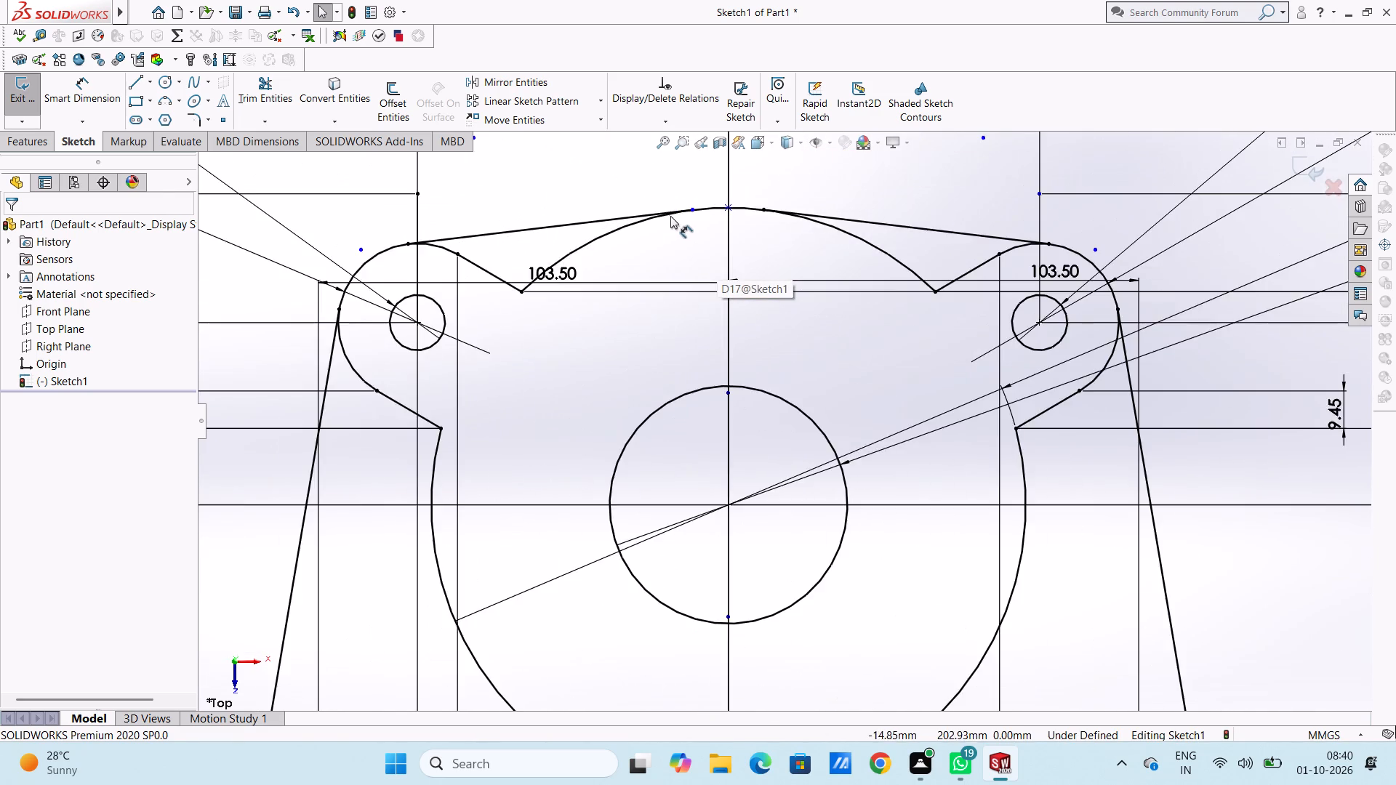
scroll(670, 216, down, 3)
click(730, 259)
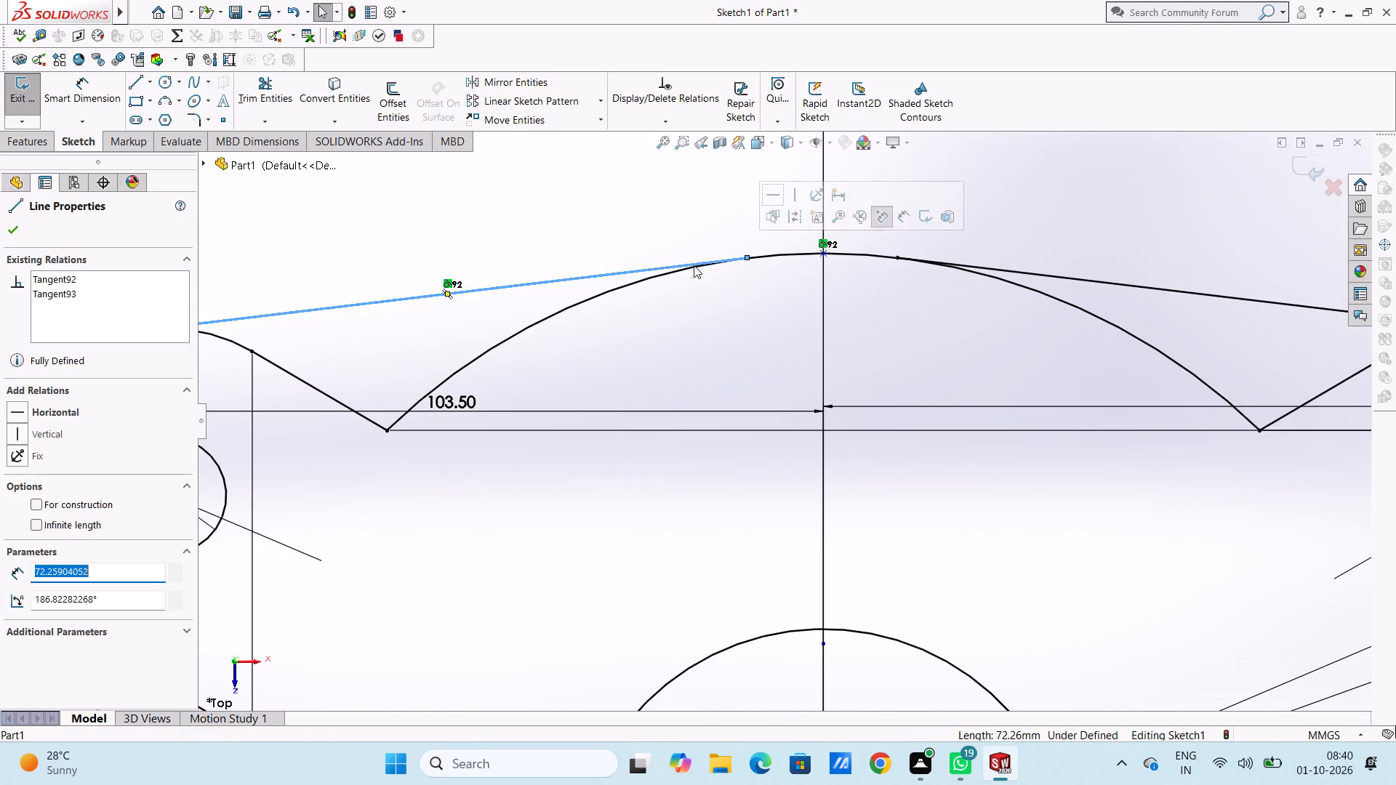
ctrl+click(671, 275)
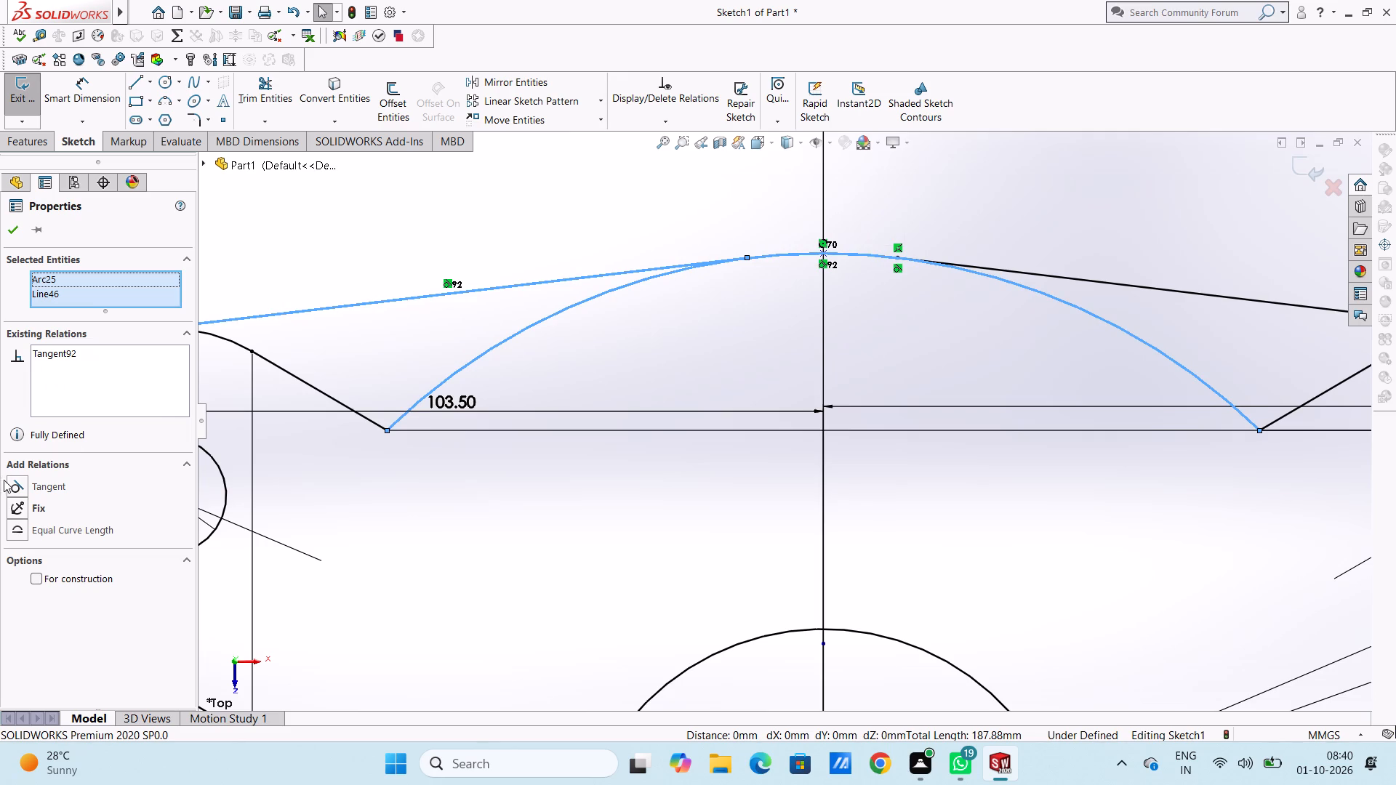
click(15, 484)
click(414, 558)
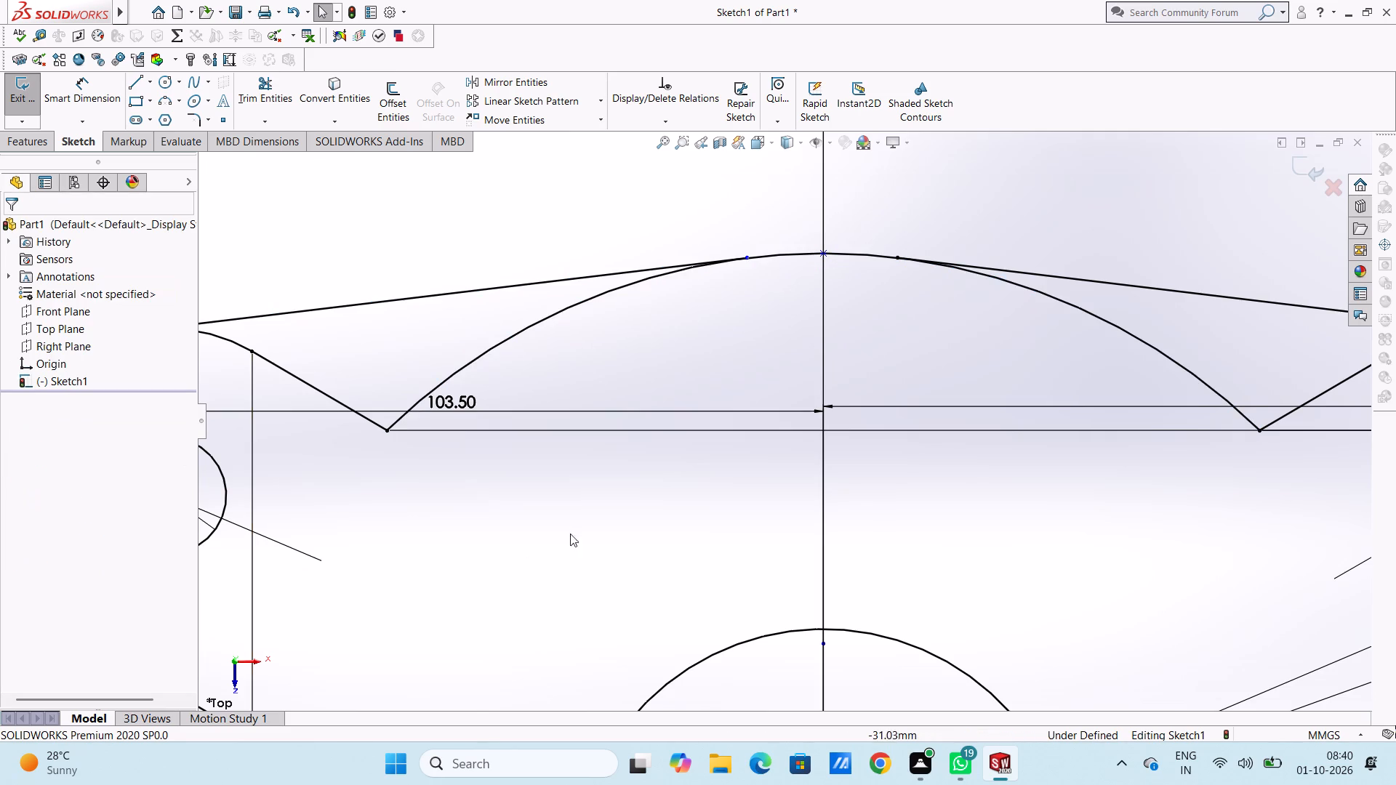
Look over the complete plate sketch, from the top arc down to the lower bosses.
scroll(577, 510, up, 18)
scroll(631, 528, up, 5)
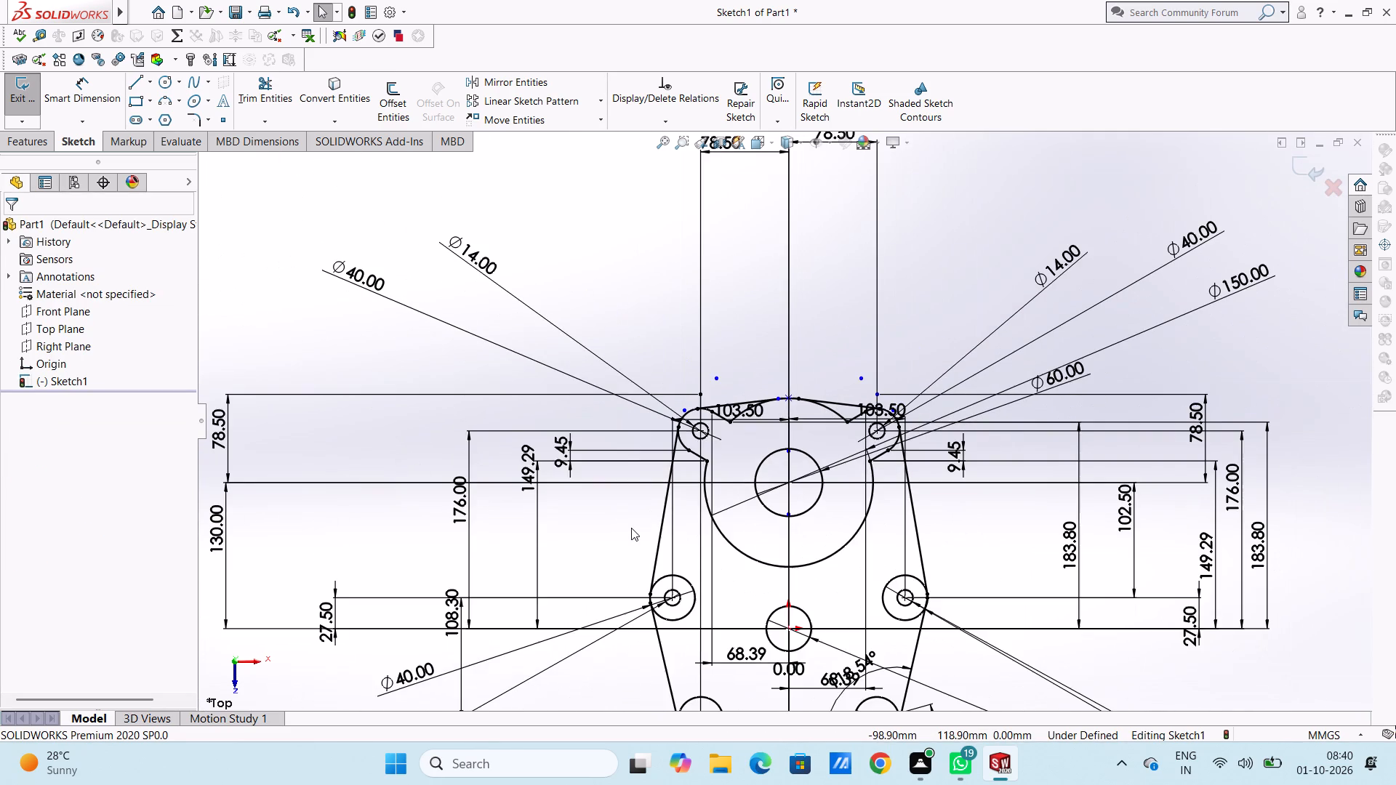
scroll(695, 602, up, 5)
scroll(787, 549, down, 5)
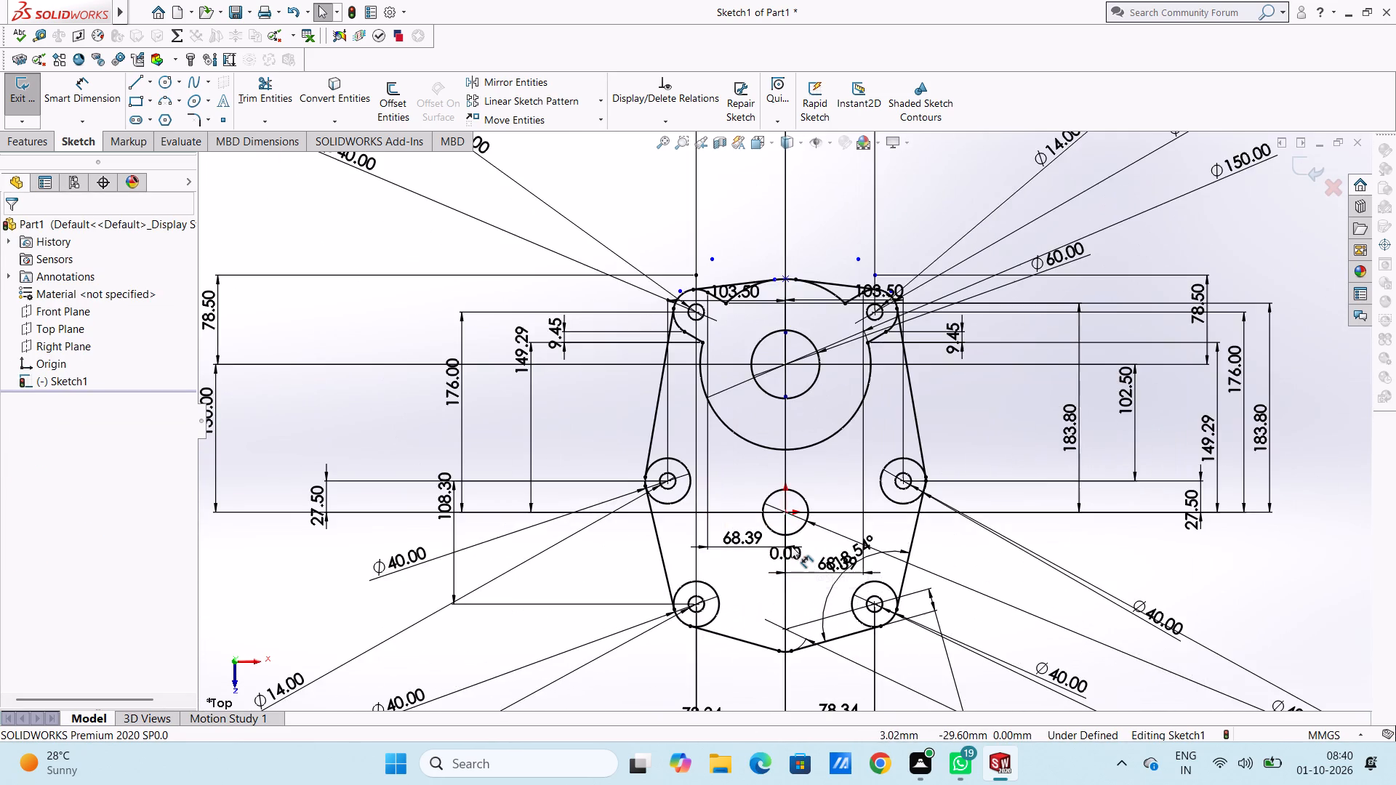
scroll(791, 546, up, 4)
scroll(814, 563, down, 3)
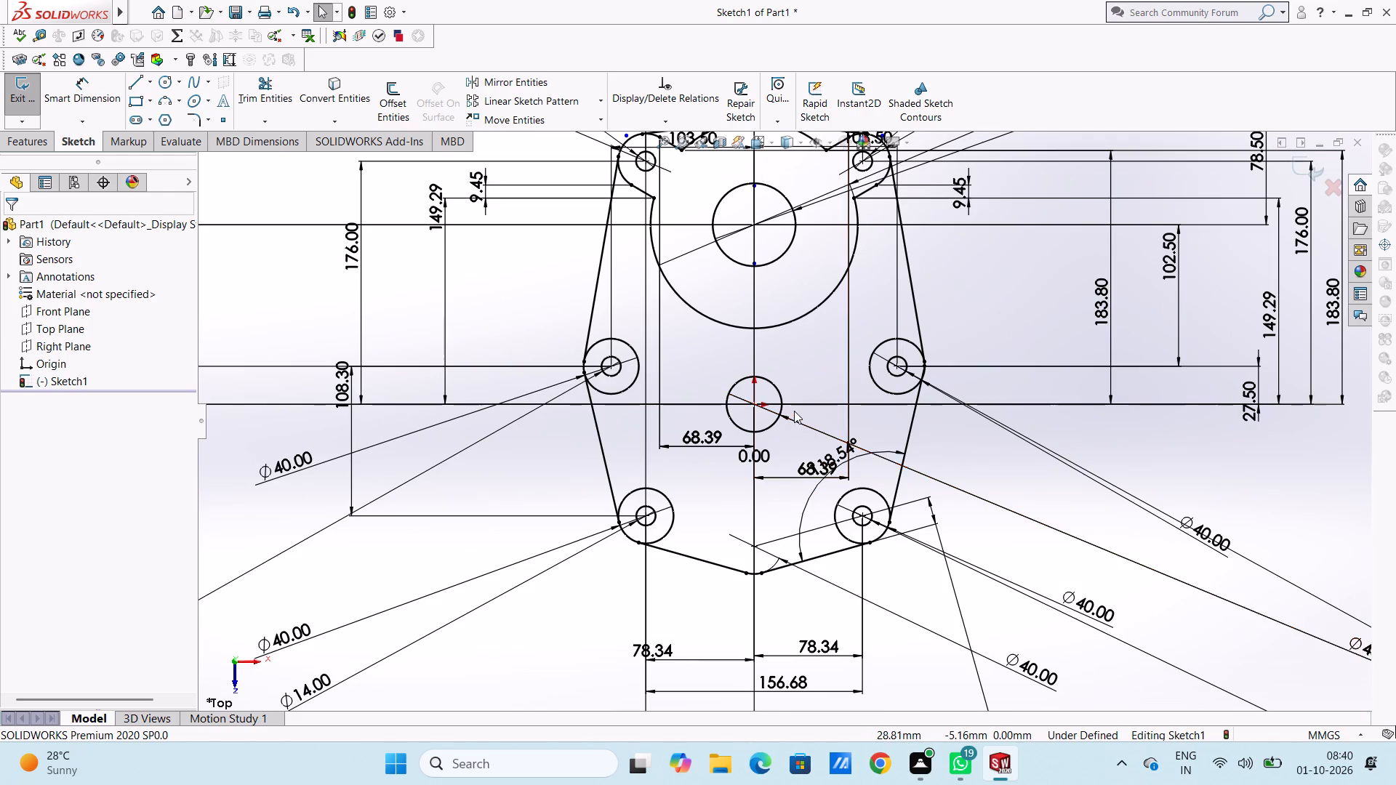
scroll(794, 410, up, 3)
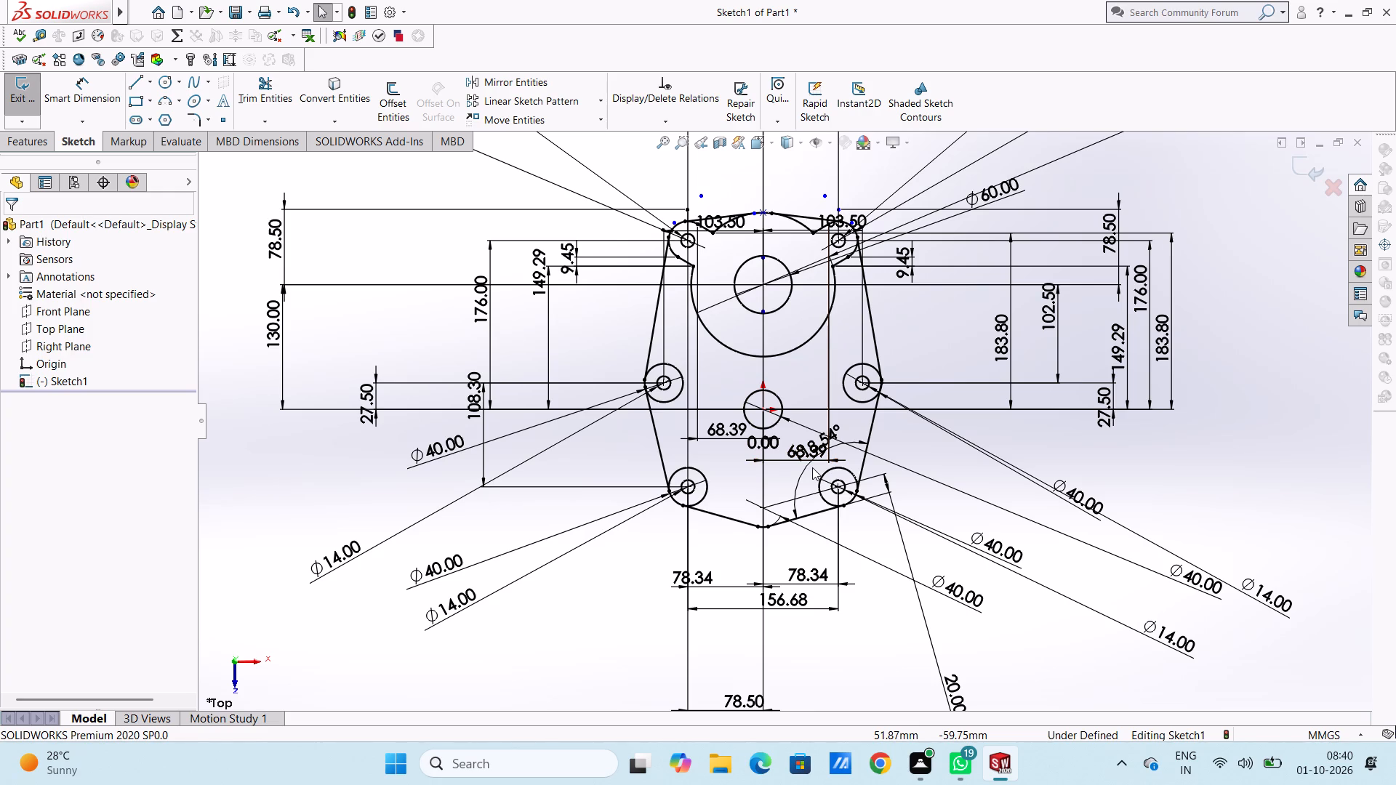
Start a blind boss extrude and choose the large central flange region and the surrounding plate region as contours.
click(25, 147)
click(24, 110)
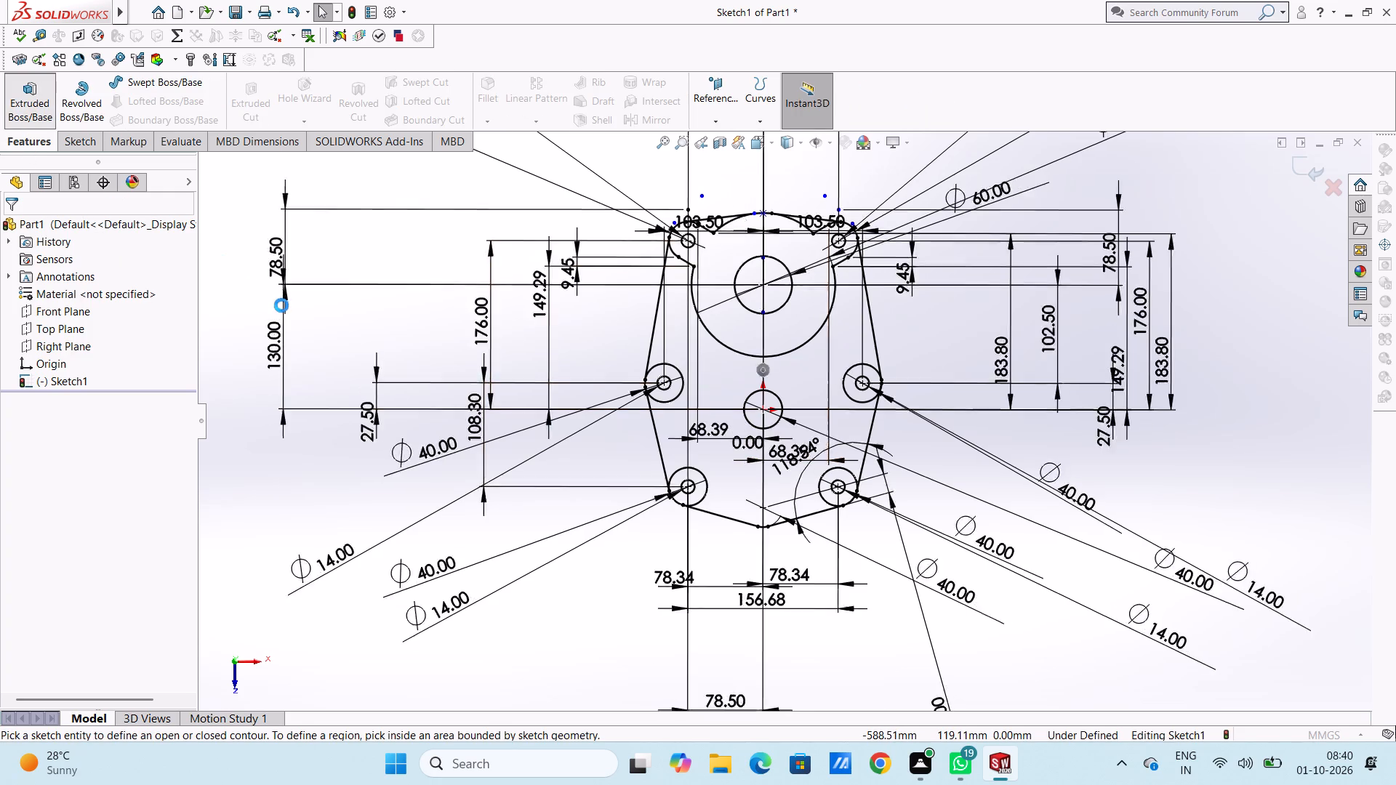
middle_drag(705, 244, 702, 266)
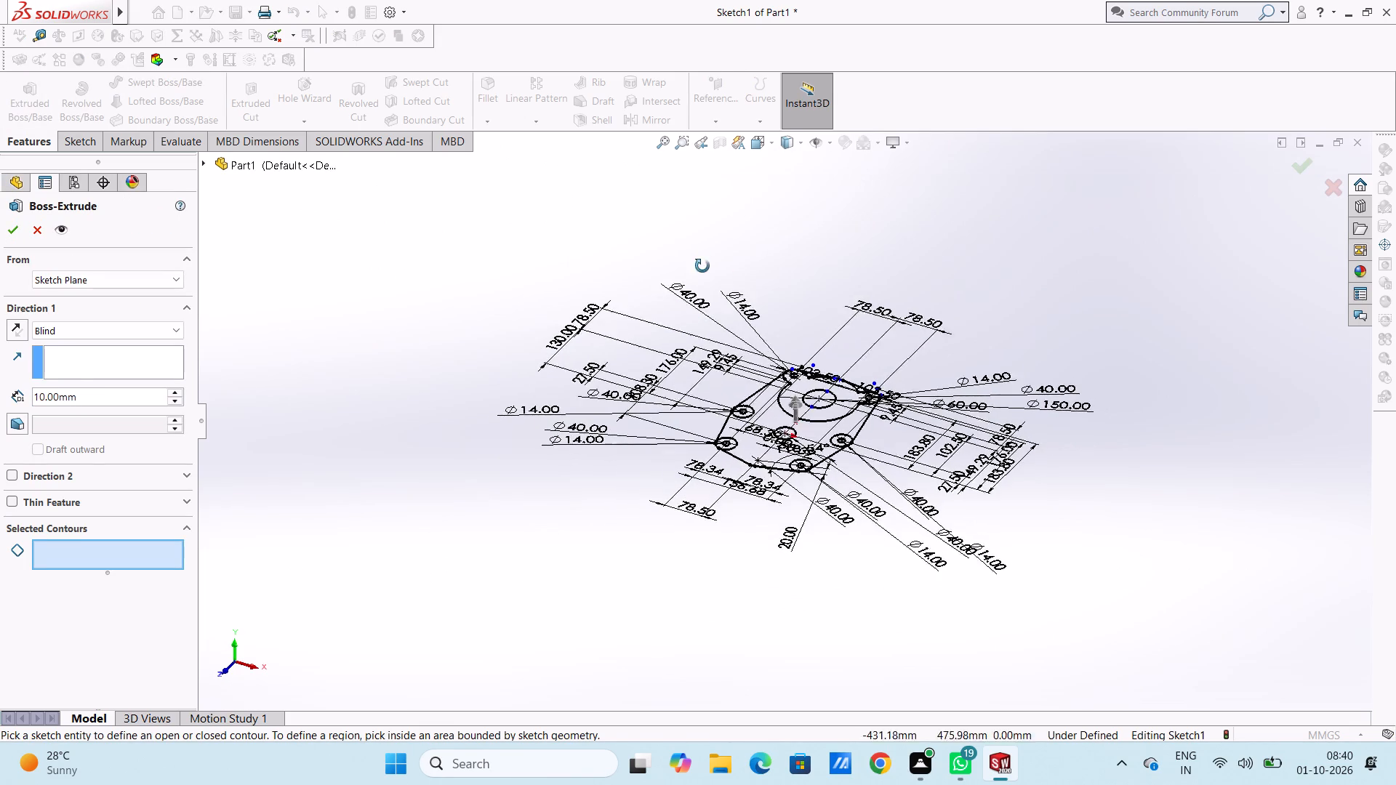
middle_drag(702, 266, 695, 480)
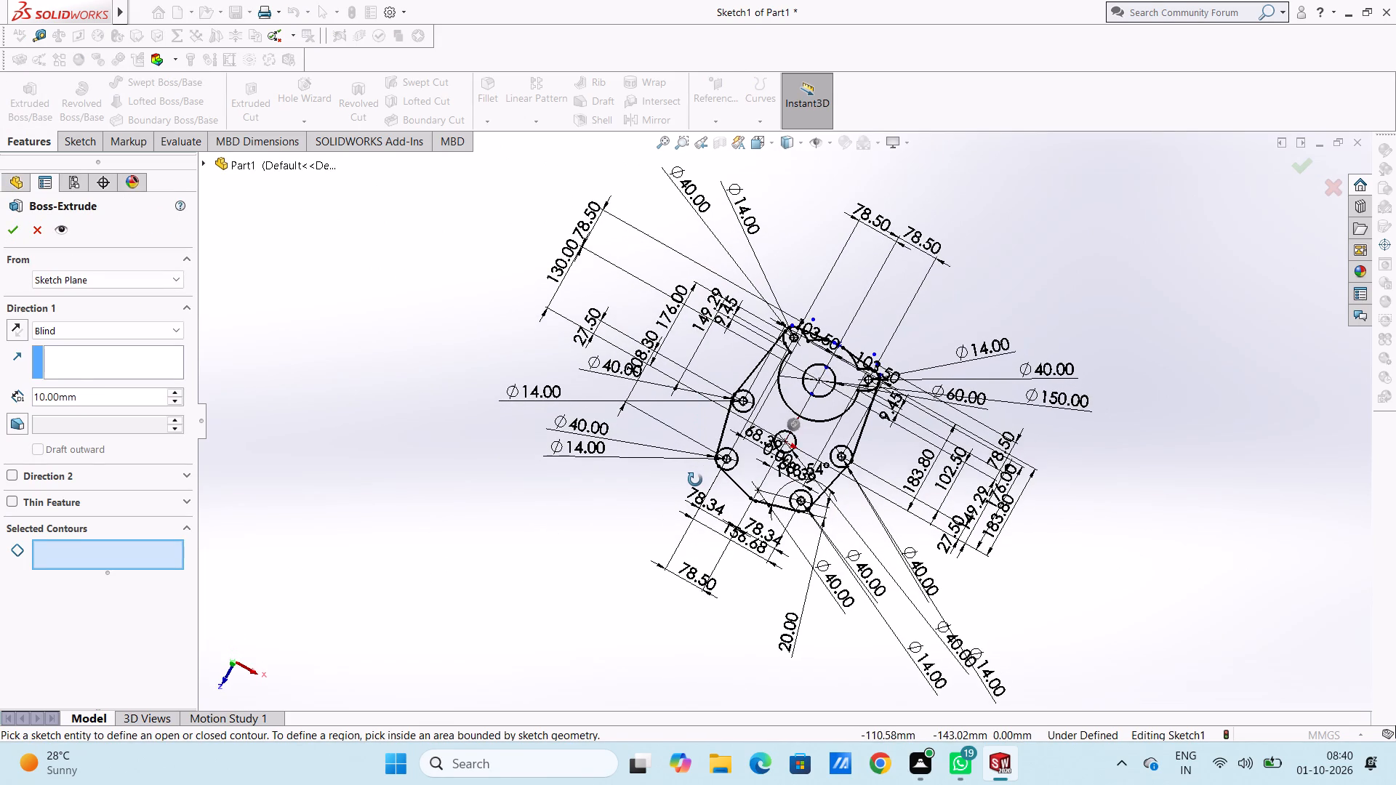
scroll(835, 400, down, 5)
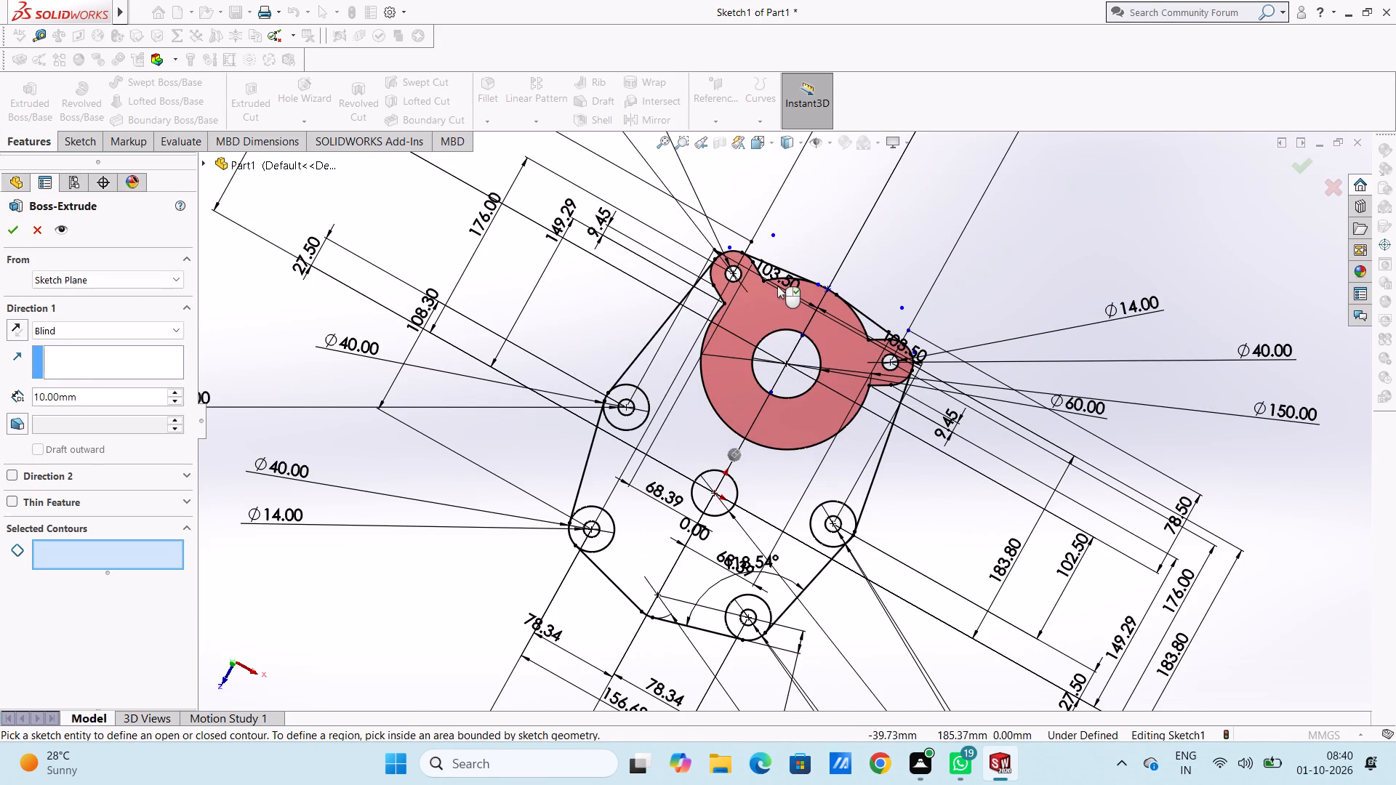
scroll(777, 286, down, 4)
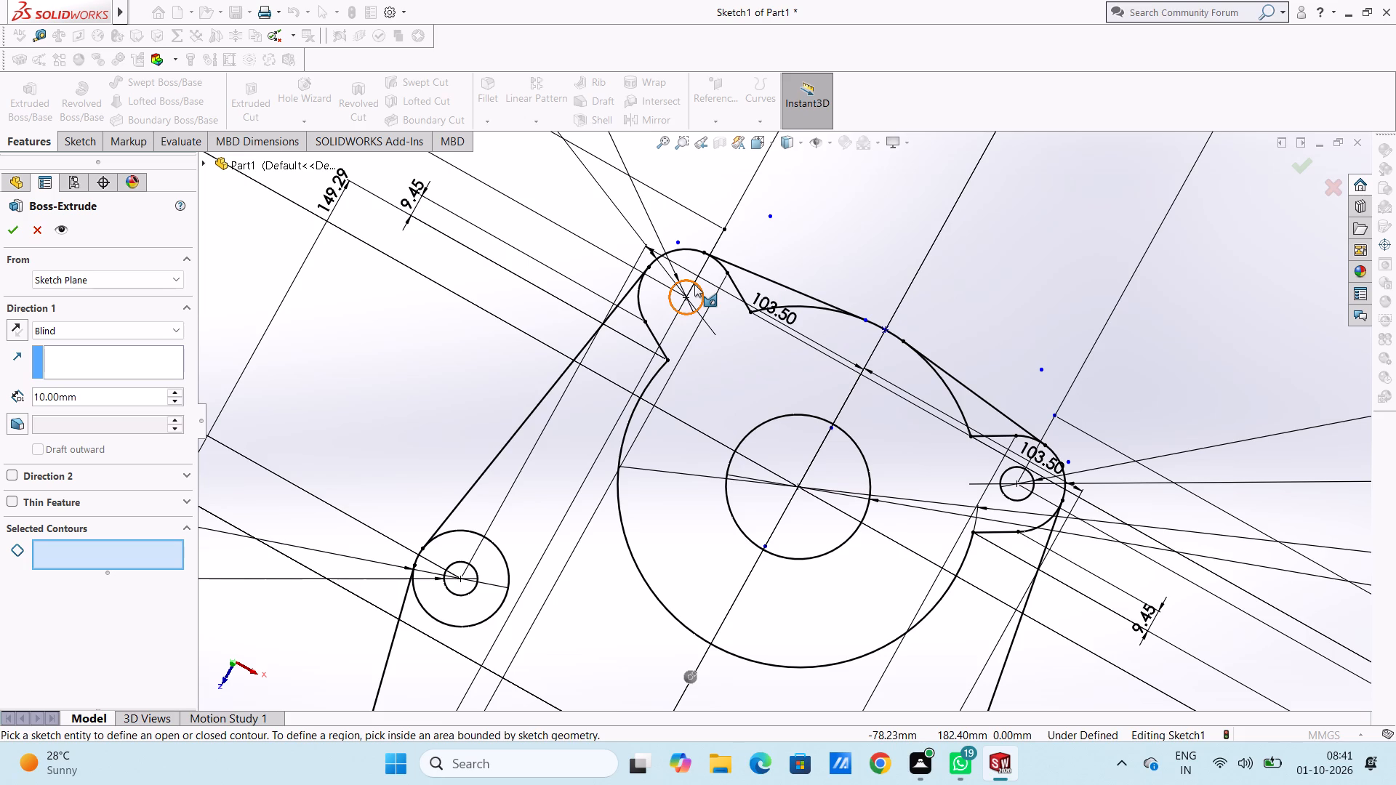
click(762, 355)
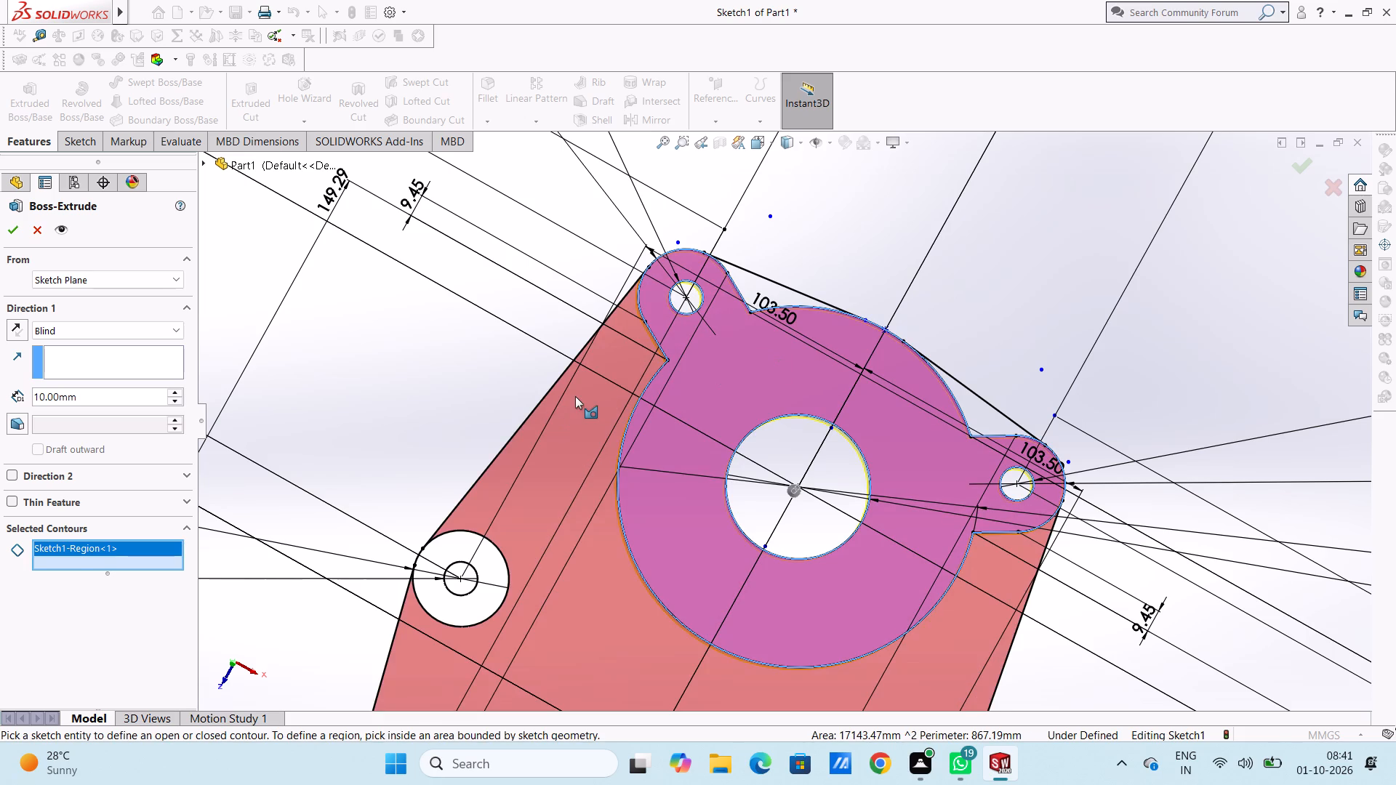
click(575, 396)
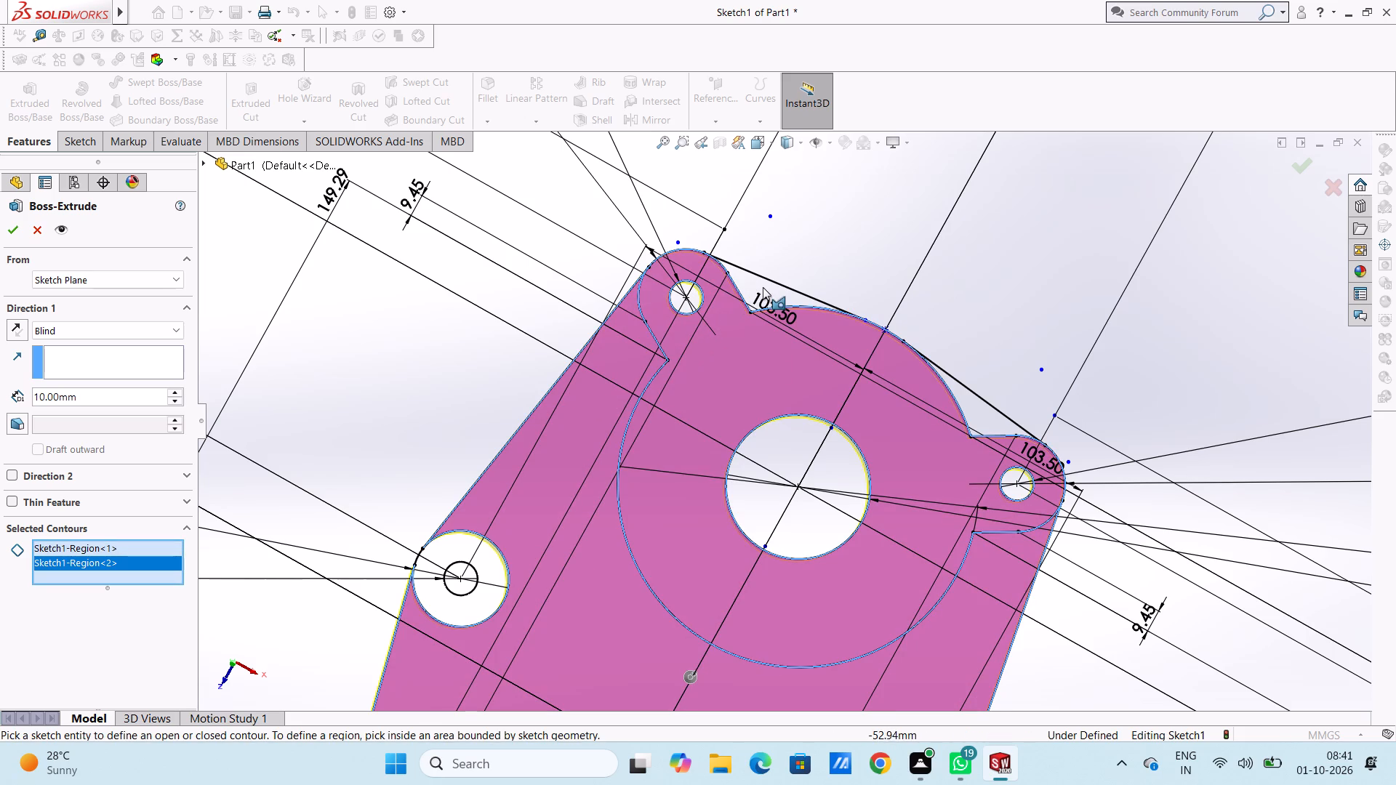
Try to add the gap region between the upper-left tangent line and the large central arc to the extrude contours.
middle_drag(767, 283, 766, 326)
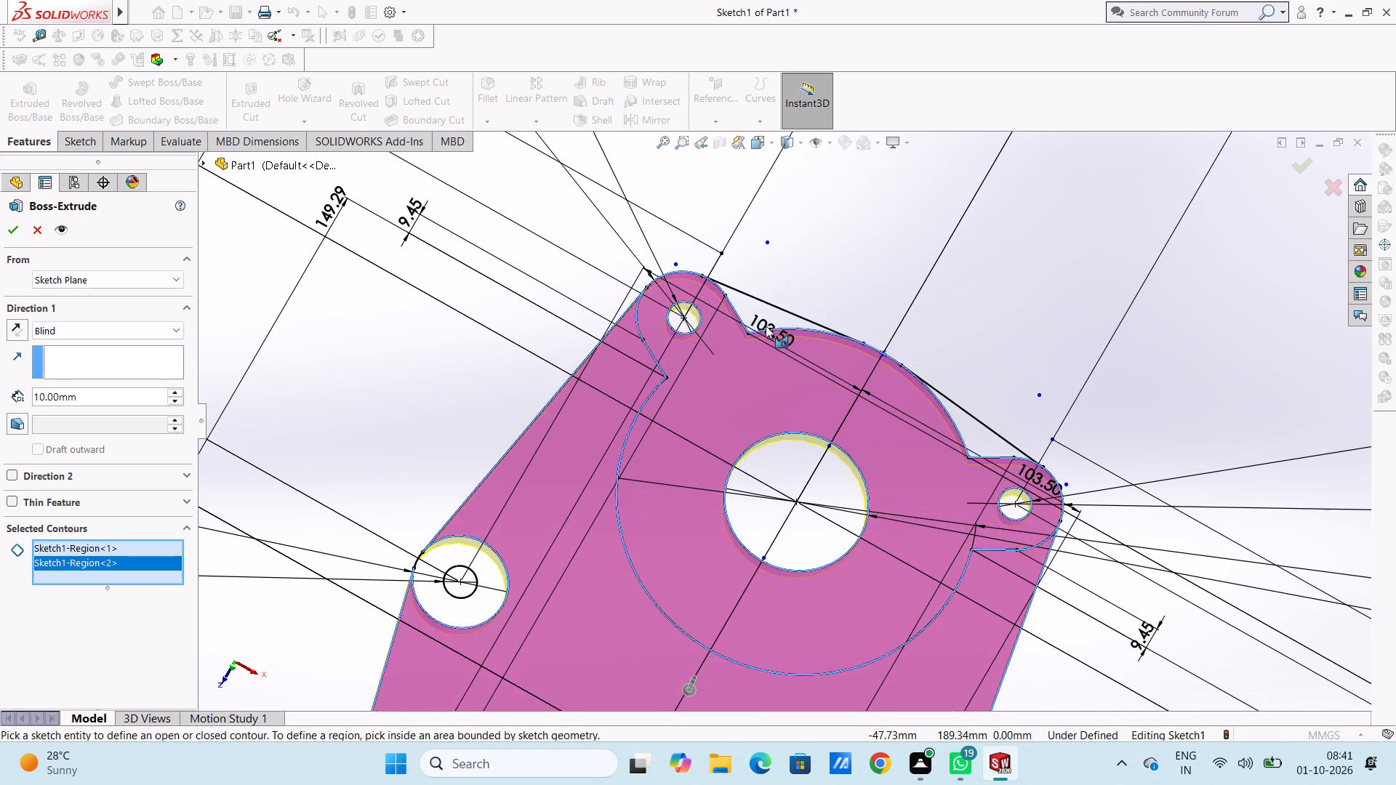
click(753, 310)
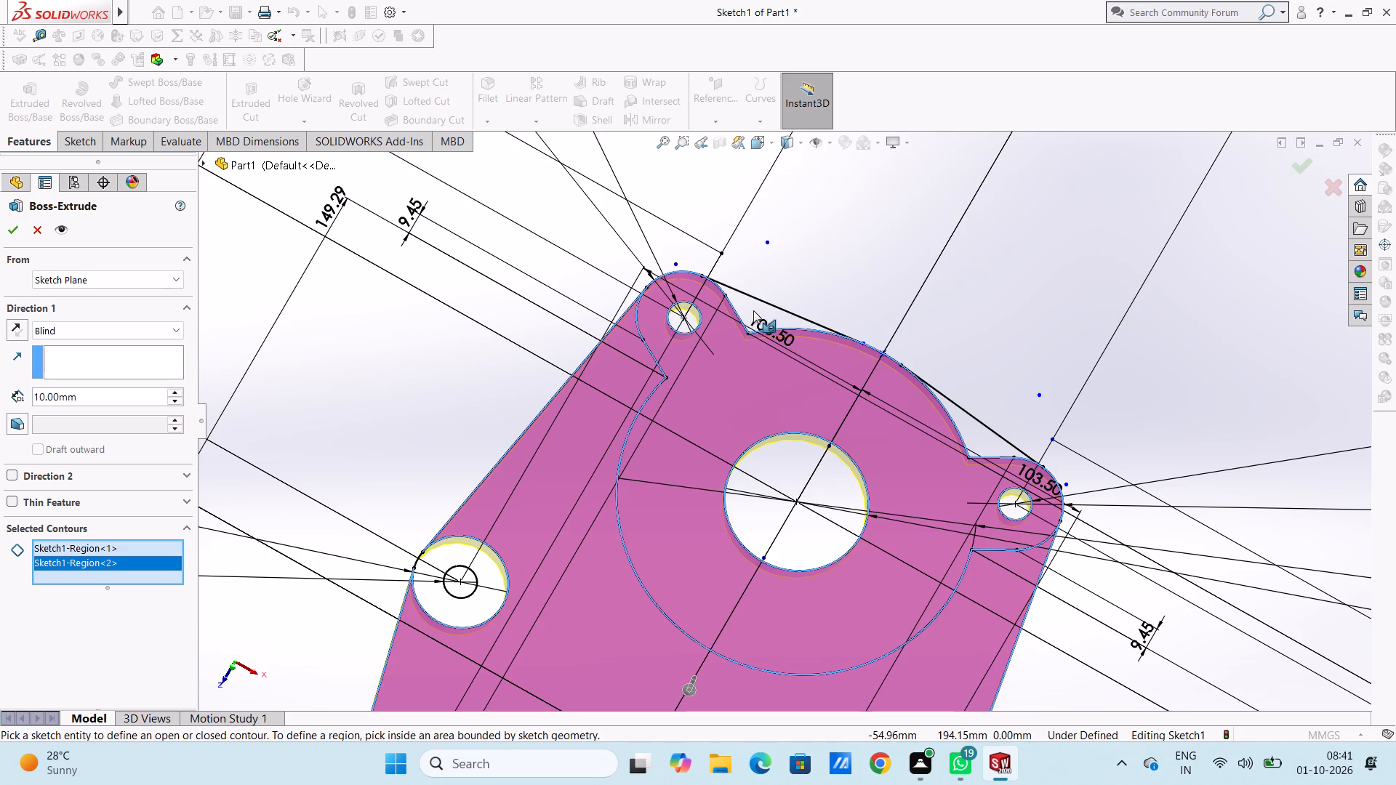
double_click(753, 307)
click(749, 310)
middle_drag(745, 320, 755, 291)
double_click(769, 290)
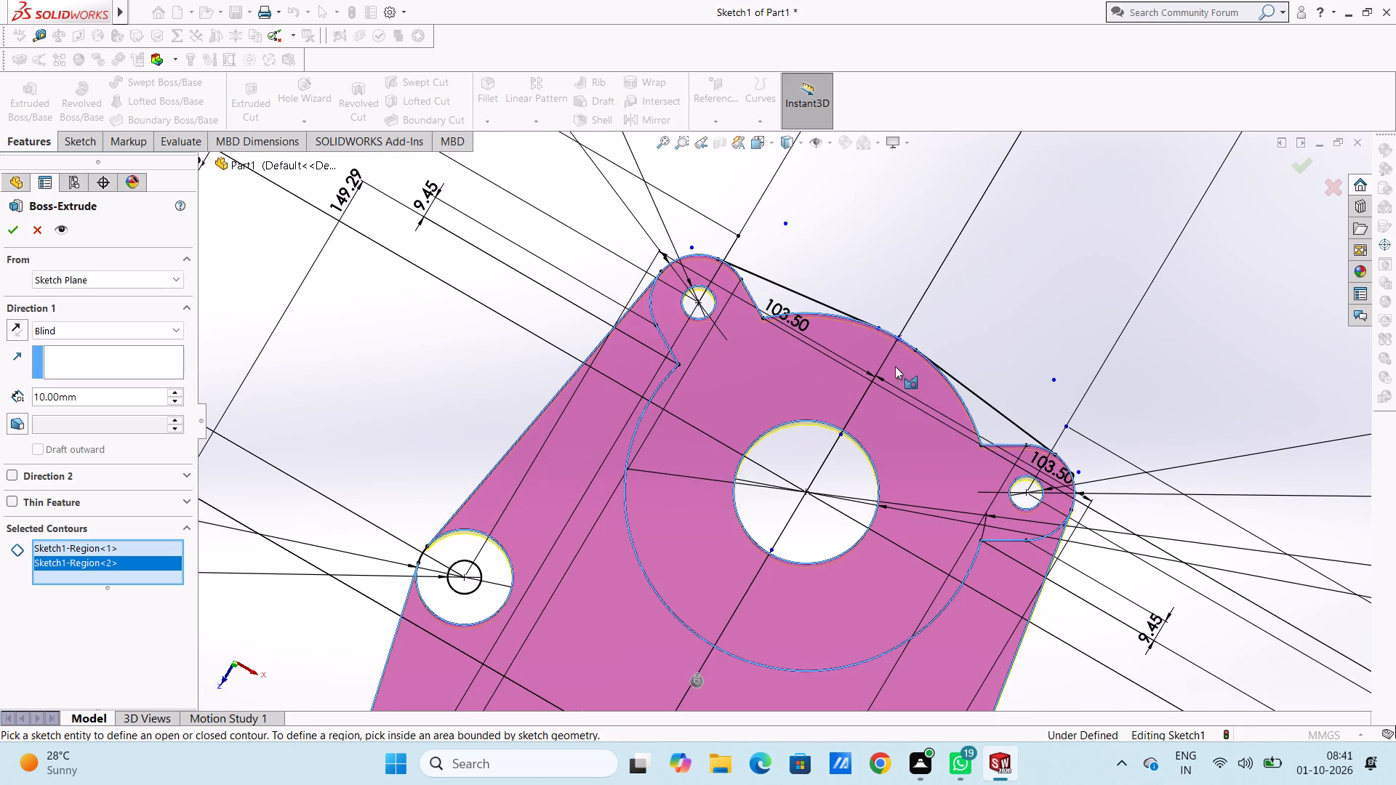
Add the gap region between the upper-right tangent line and the large central arc to the extrude contours.
click(982, 414)
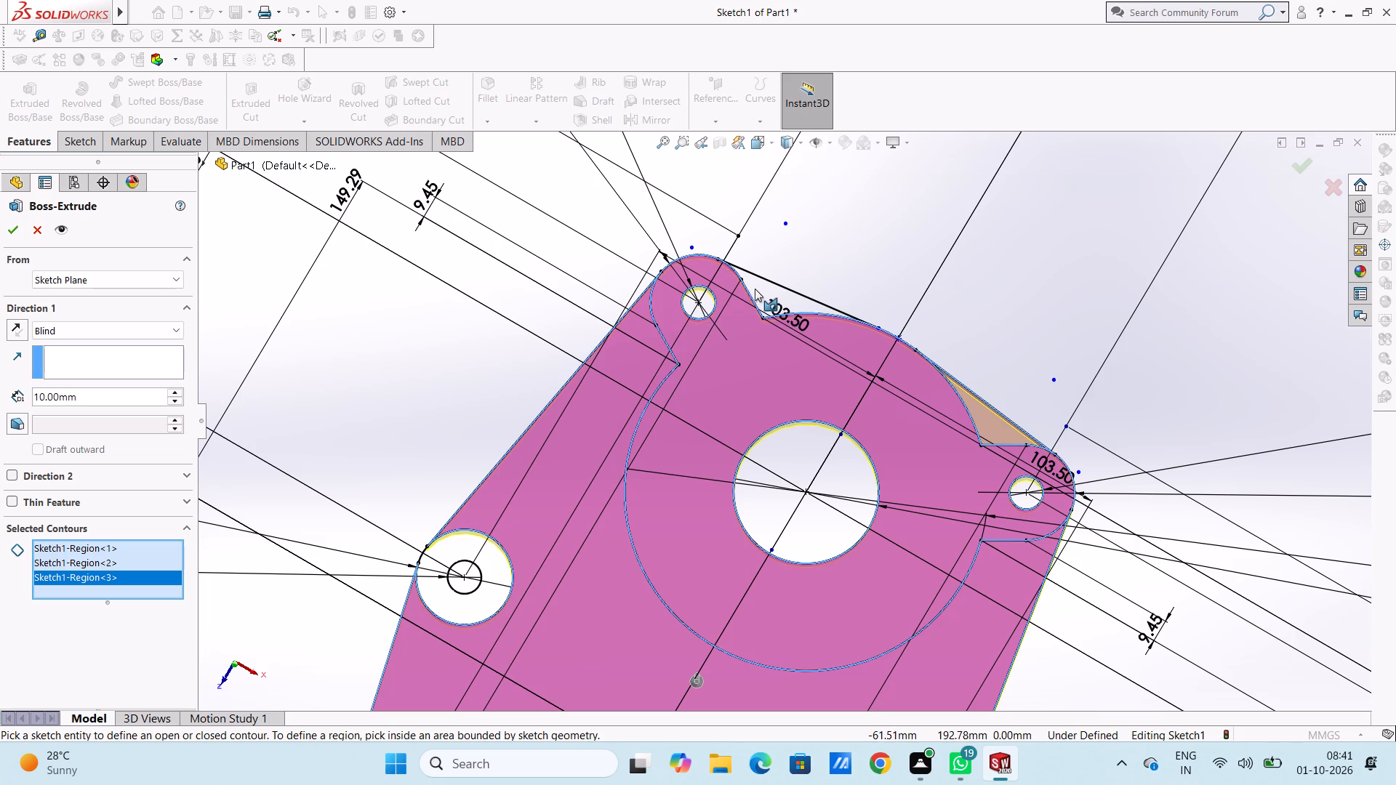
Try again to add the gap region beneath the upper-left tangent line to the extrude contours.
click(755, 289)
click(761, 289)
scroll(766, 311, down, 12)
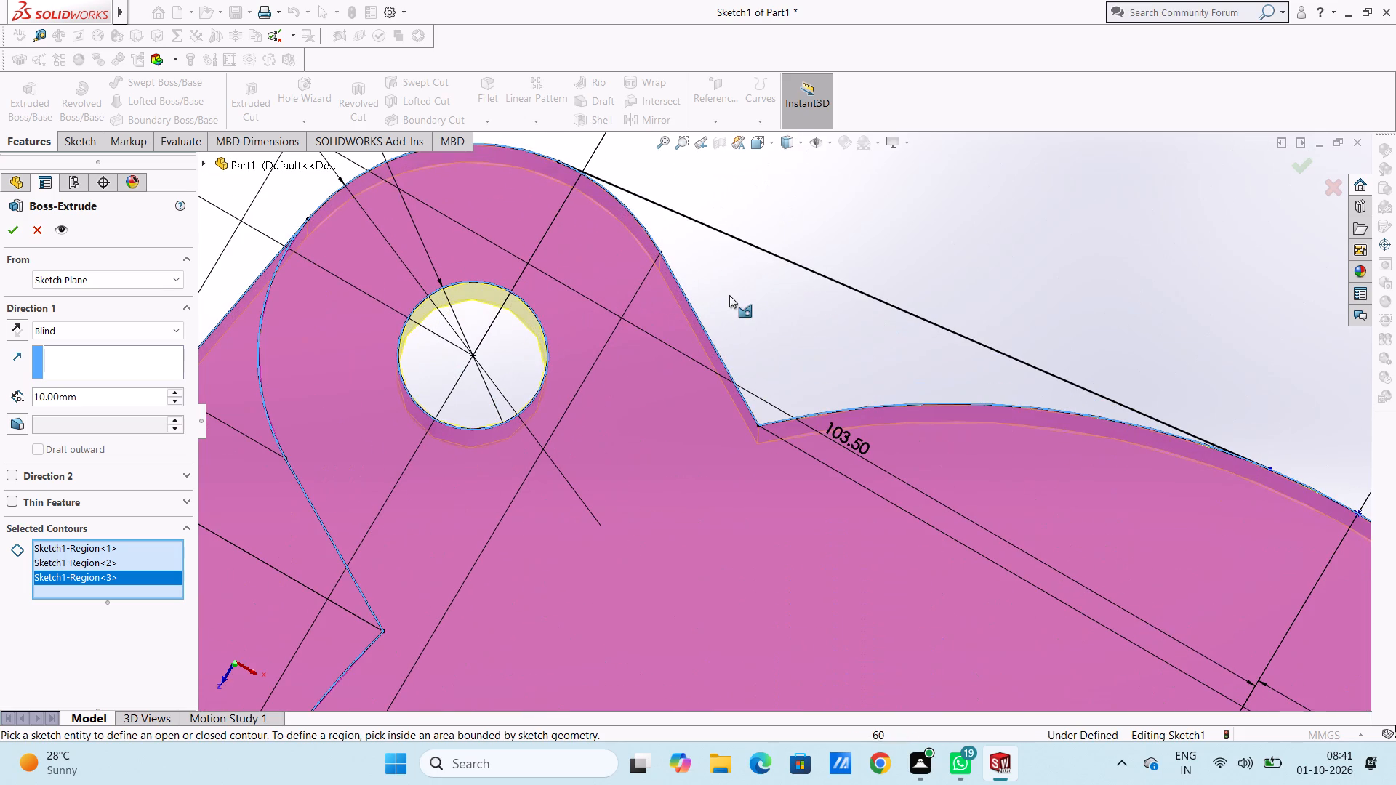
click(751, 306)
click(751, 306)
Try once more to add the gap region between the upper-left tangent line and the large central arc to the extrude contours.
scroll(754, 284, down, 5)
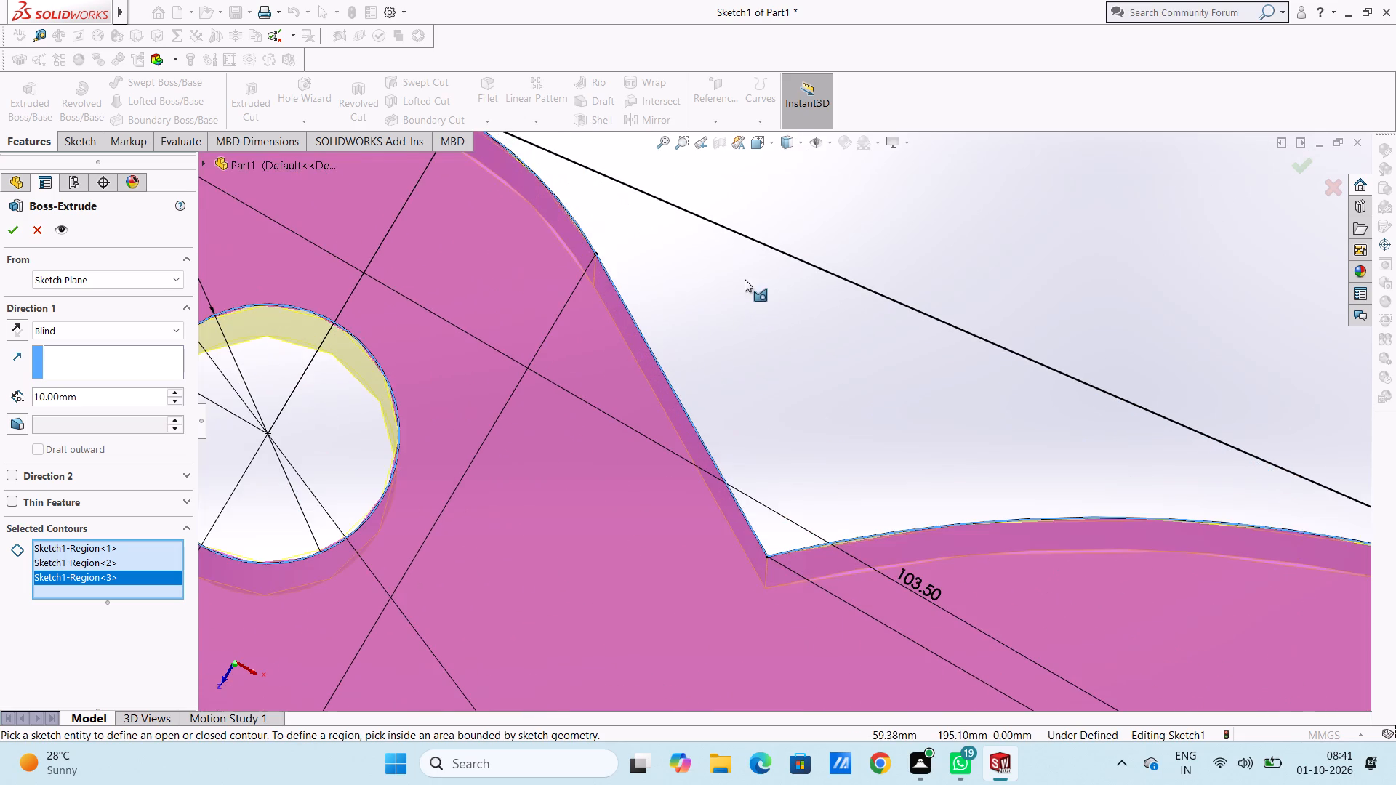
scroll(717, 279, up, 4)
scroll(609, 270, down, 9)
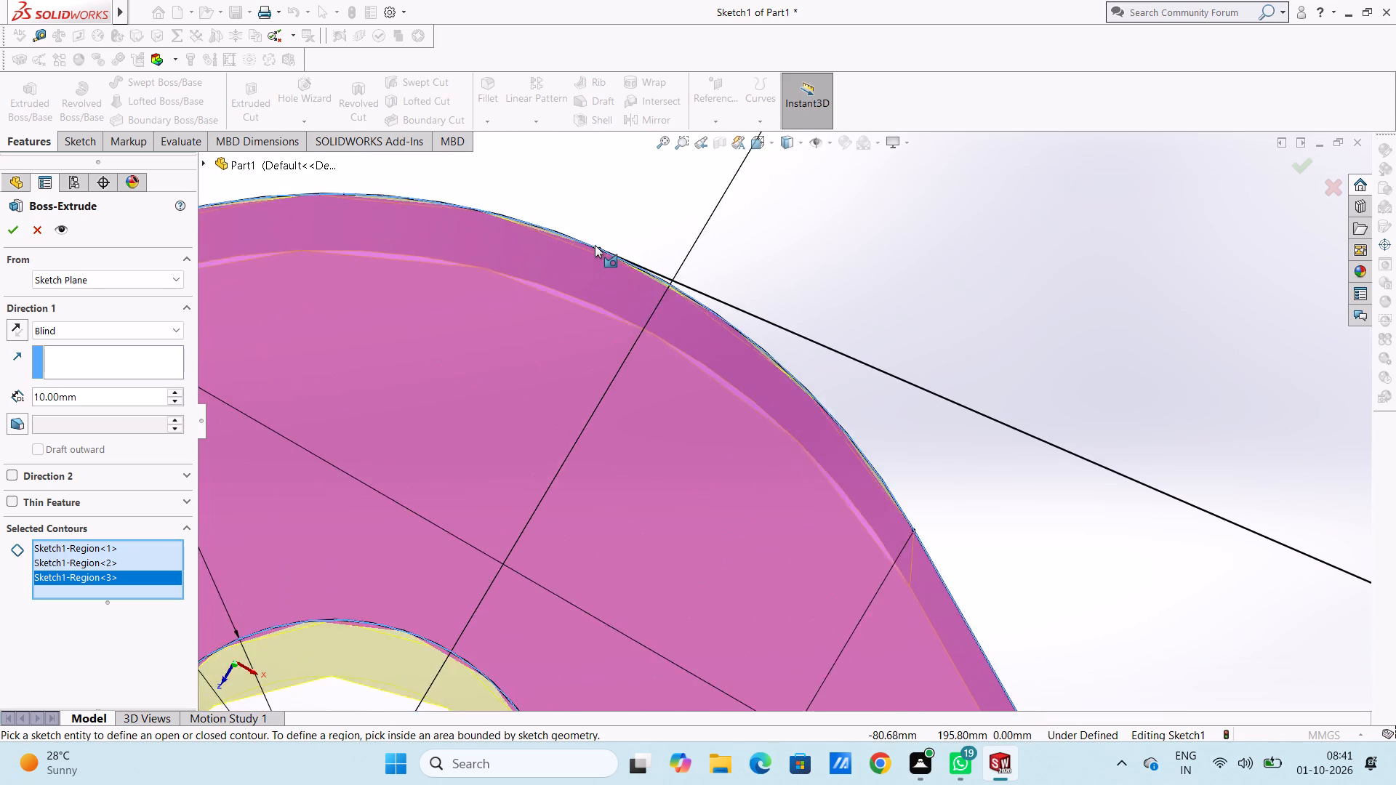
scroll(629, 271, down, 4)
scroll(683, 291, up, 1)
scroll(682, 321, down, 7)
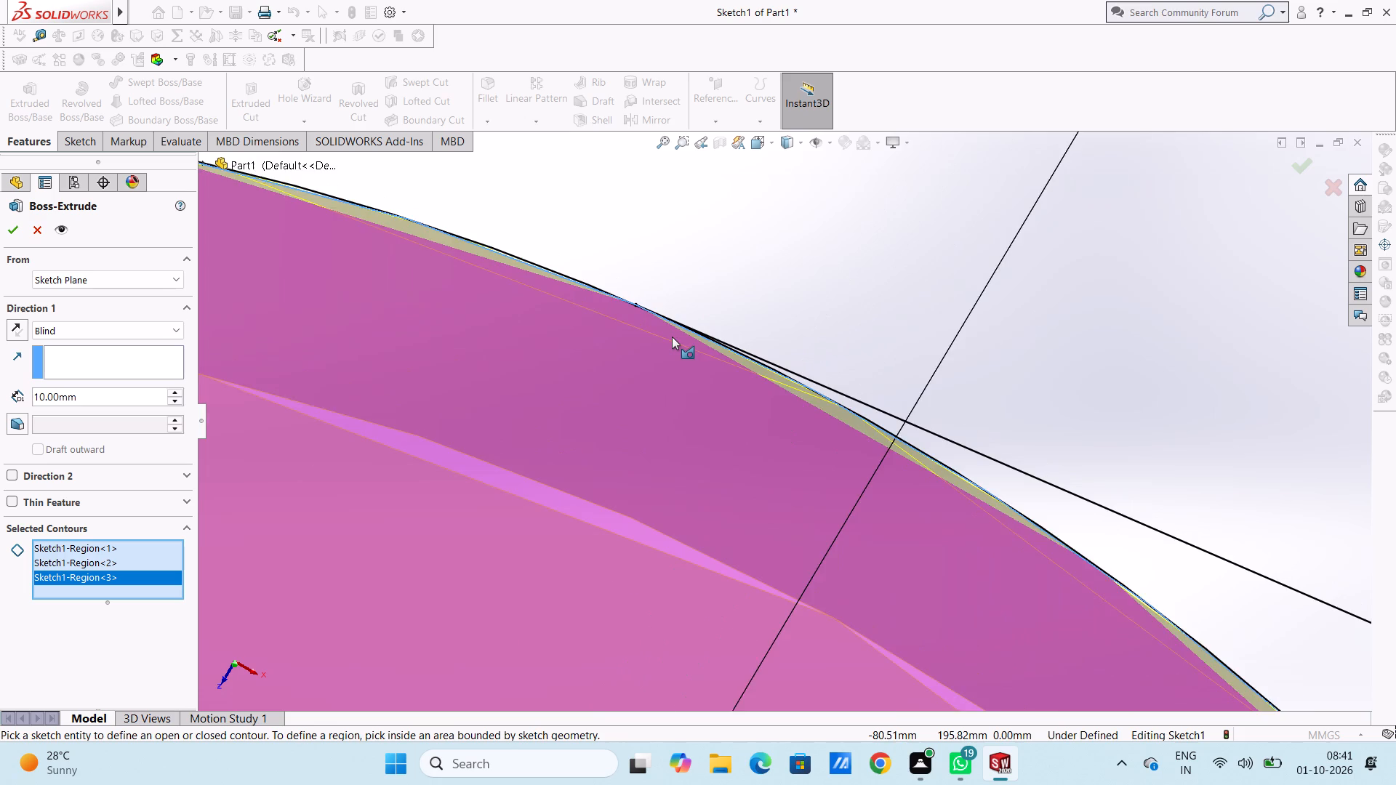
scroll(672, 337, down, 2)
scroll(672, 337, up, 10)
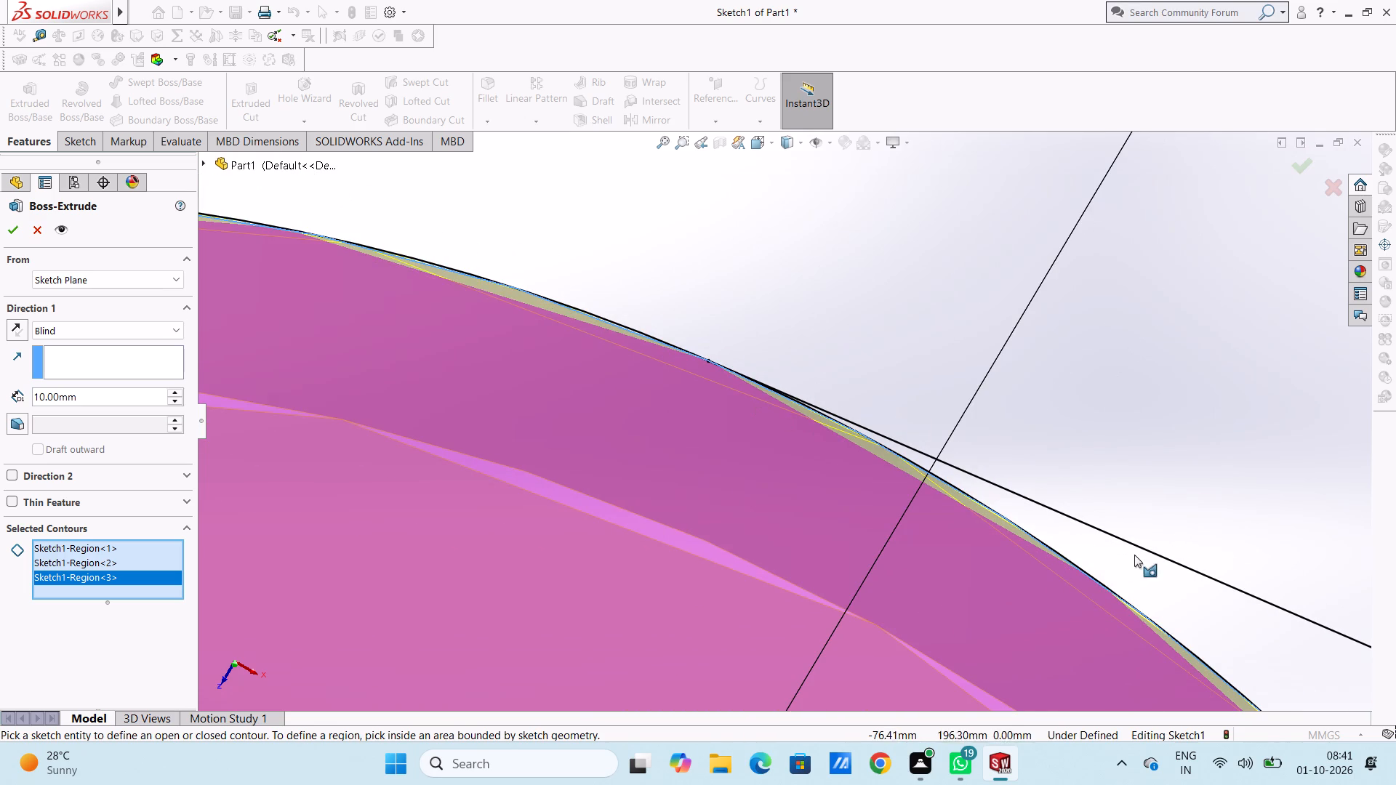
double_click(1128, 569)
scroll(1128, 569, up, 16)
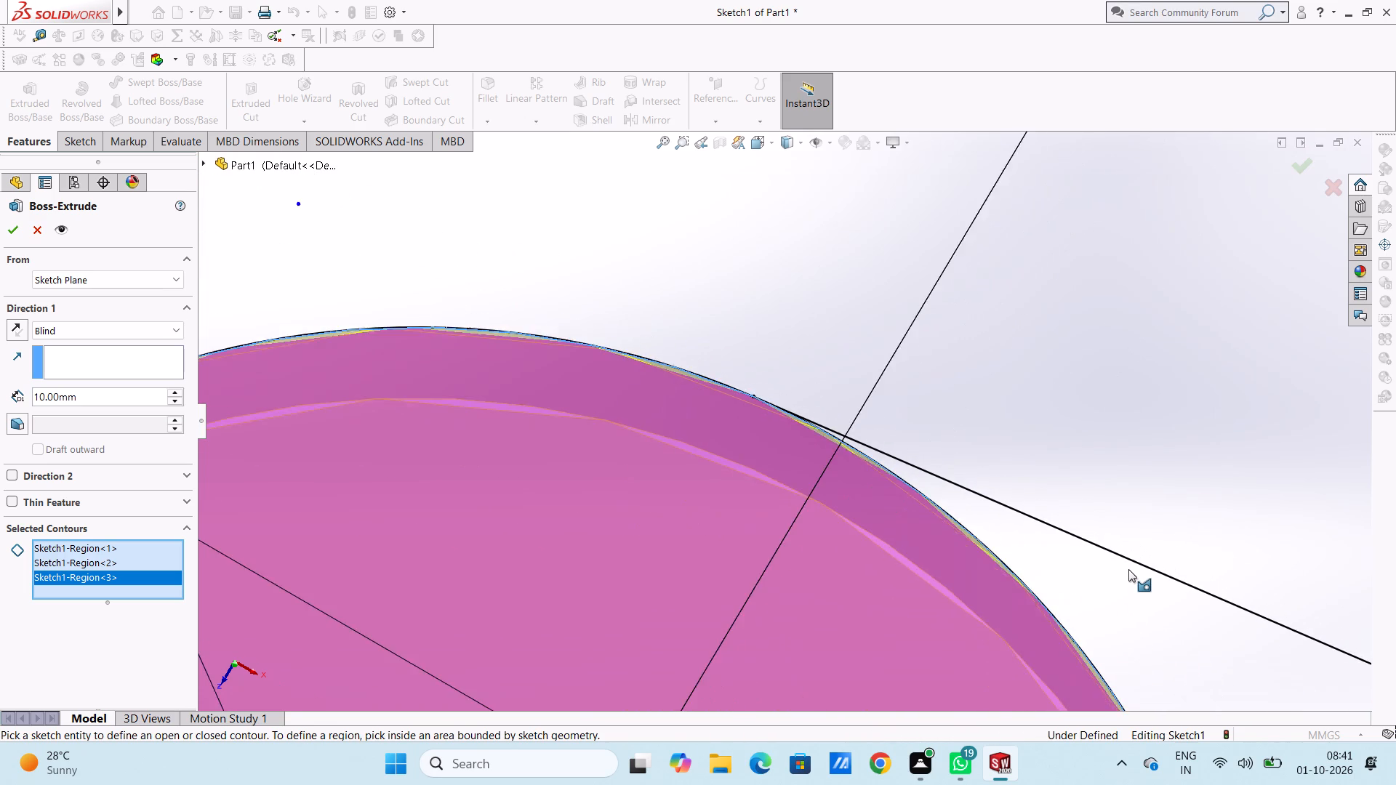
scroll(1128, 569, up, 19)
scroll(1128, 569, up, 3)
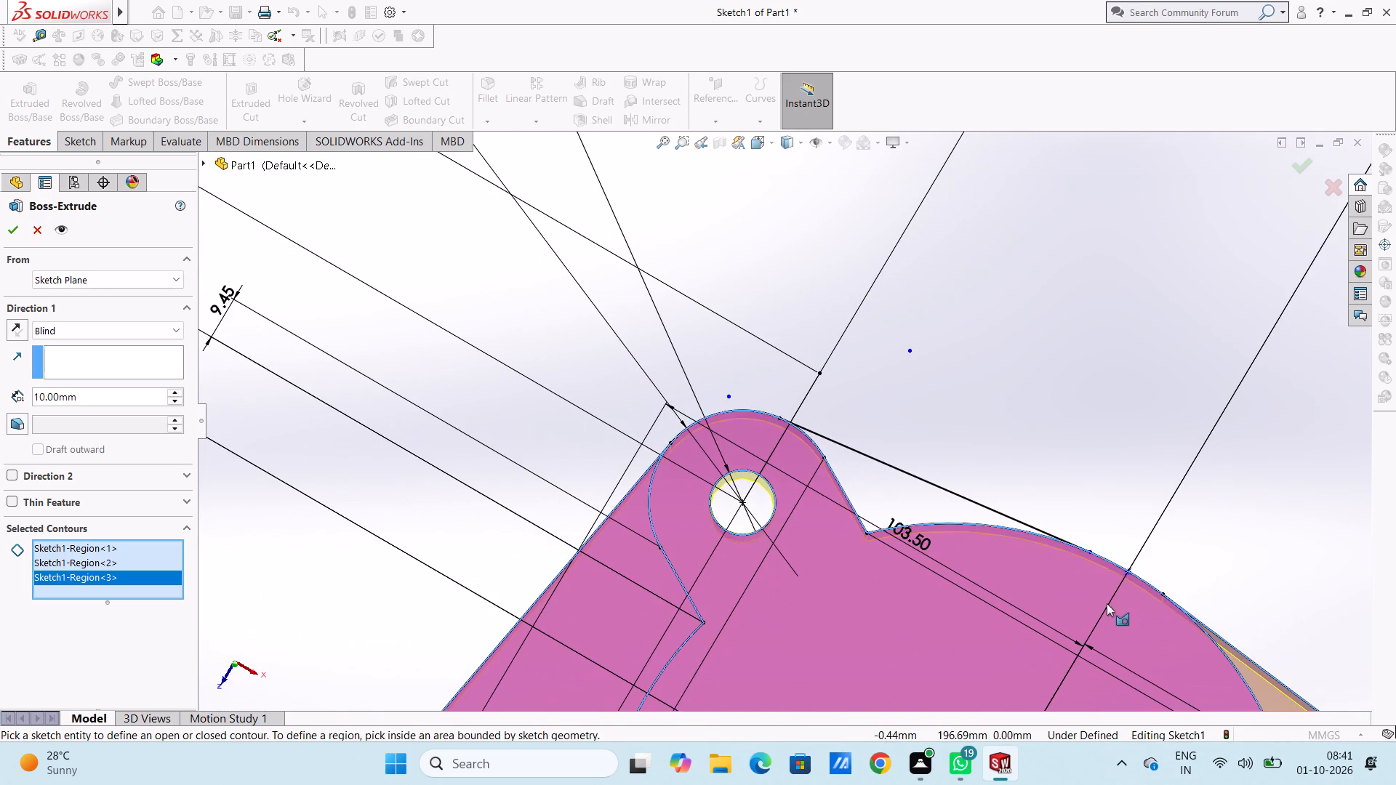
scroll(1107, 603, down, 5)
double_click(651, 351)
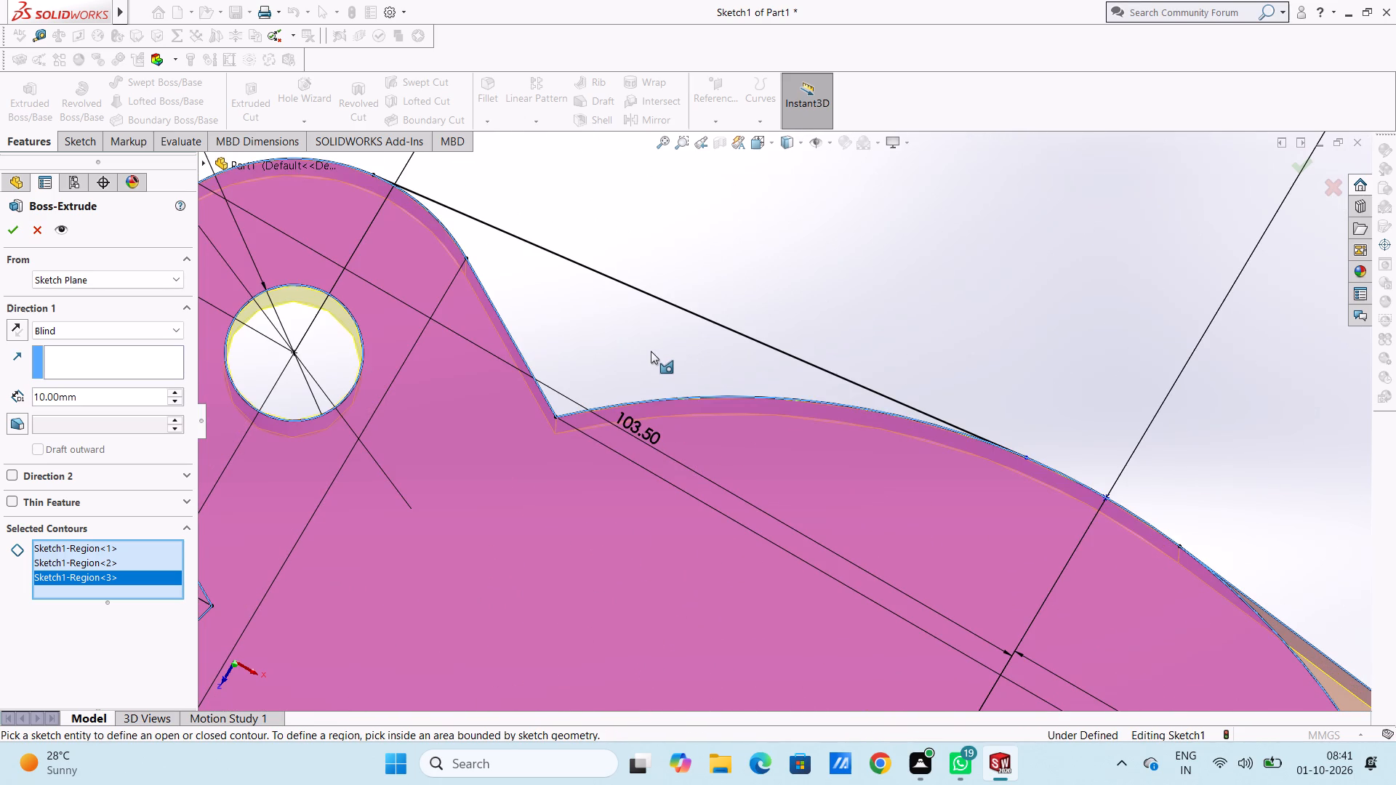
Add the four ring regions between the 40 mm circles and 14 mm holes around the plate's lower part to the extrude contours.
scroll(651, 351, up, 16)
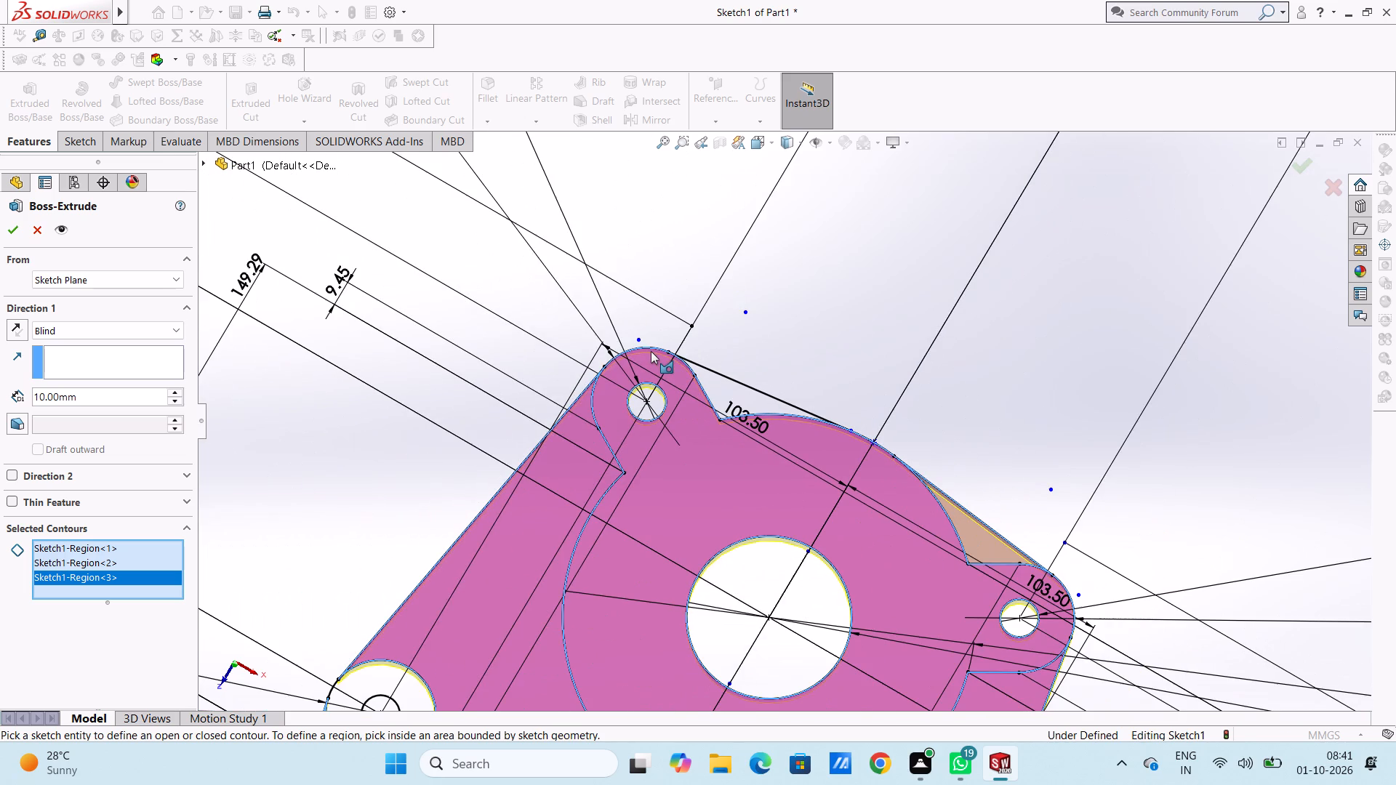
scroll(651, 351, up, 11)
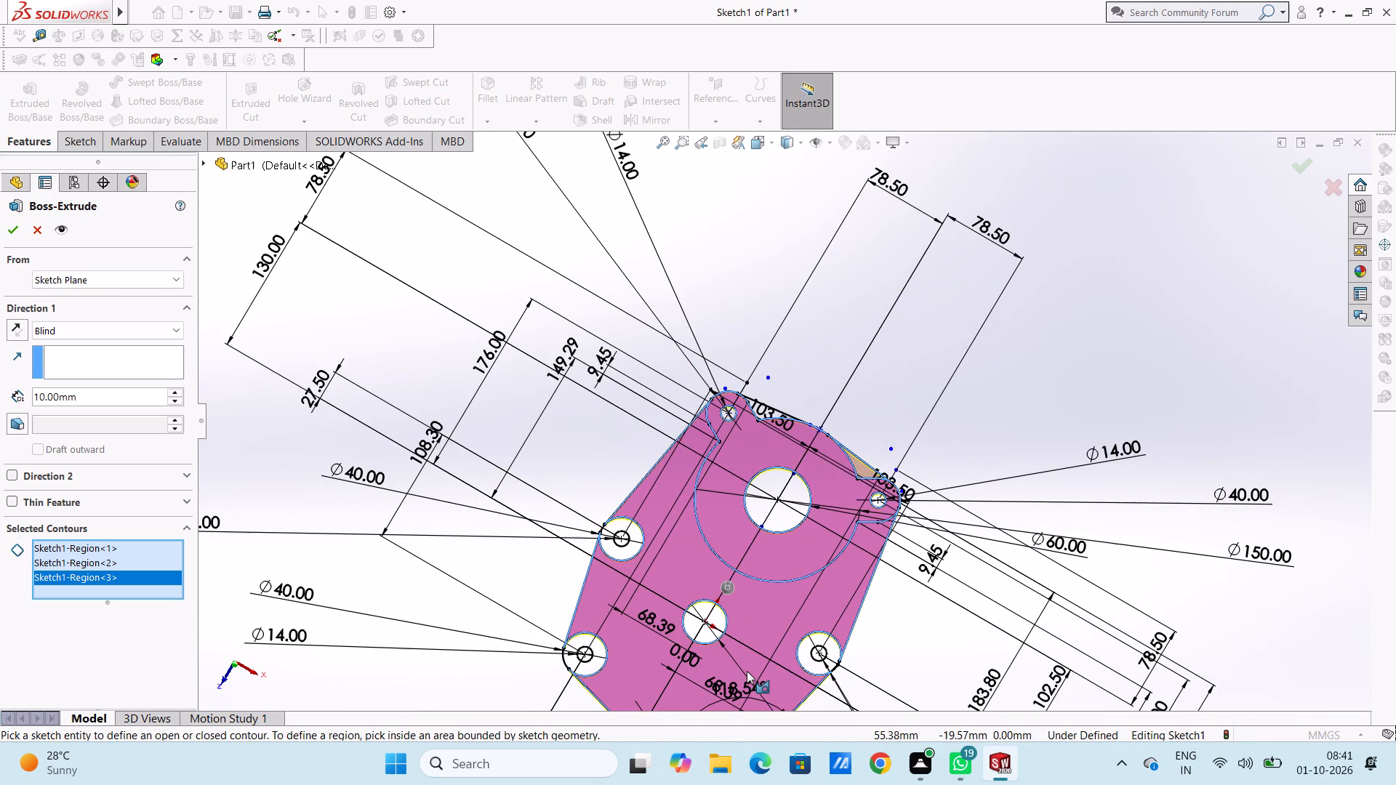
scroll(747, 671, down, 4)
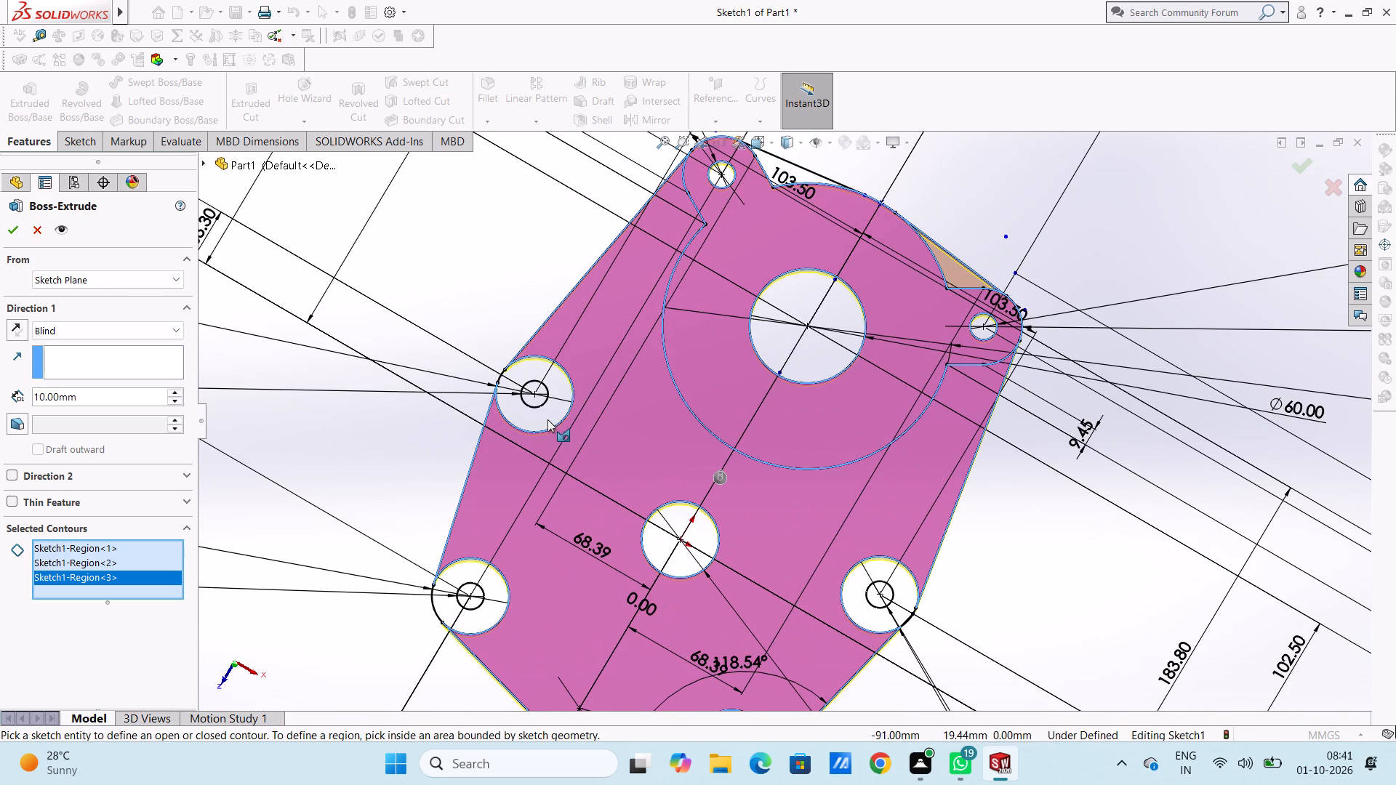
click(544, 422)
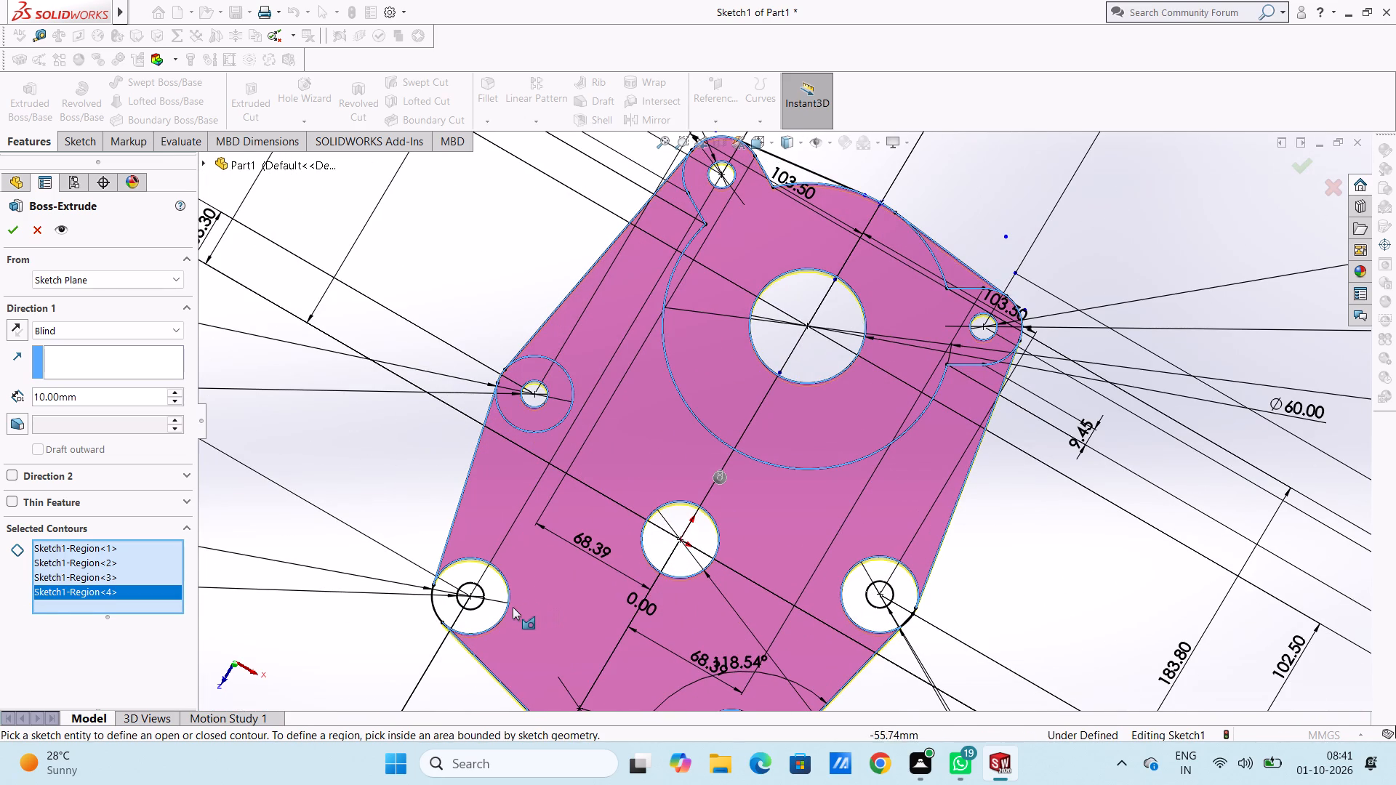
click(495, 608)
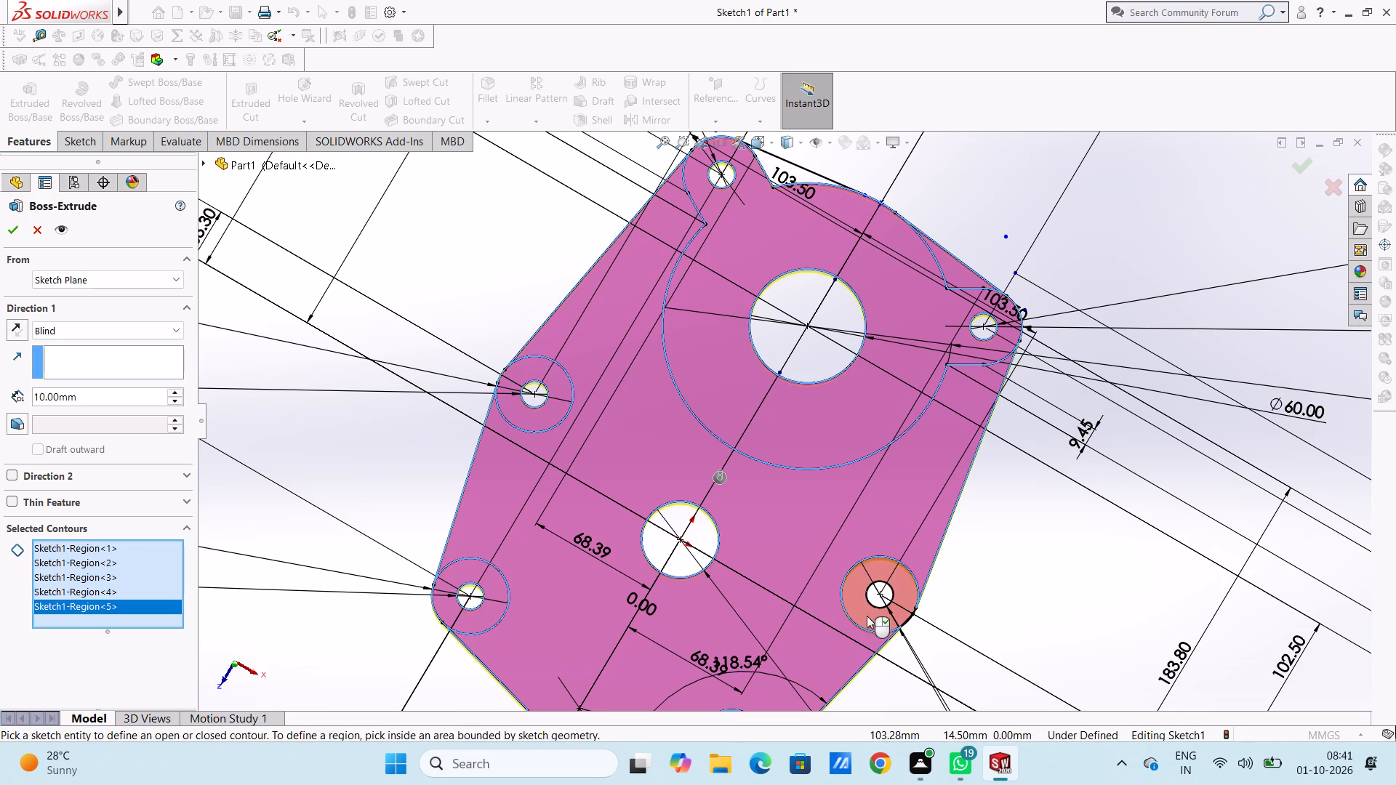
click(867, 616)
scroll(837, 647, up, 4)
scroll(795, 675, down, 4)
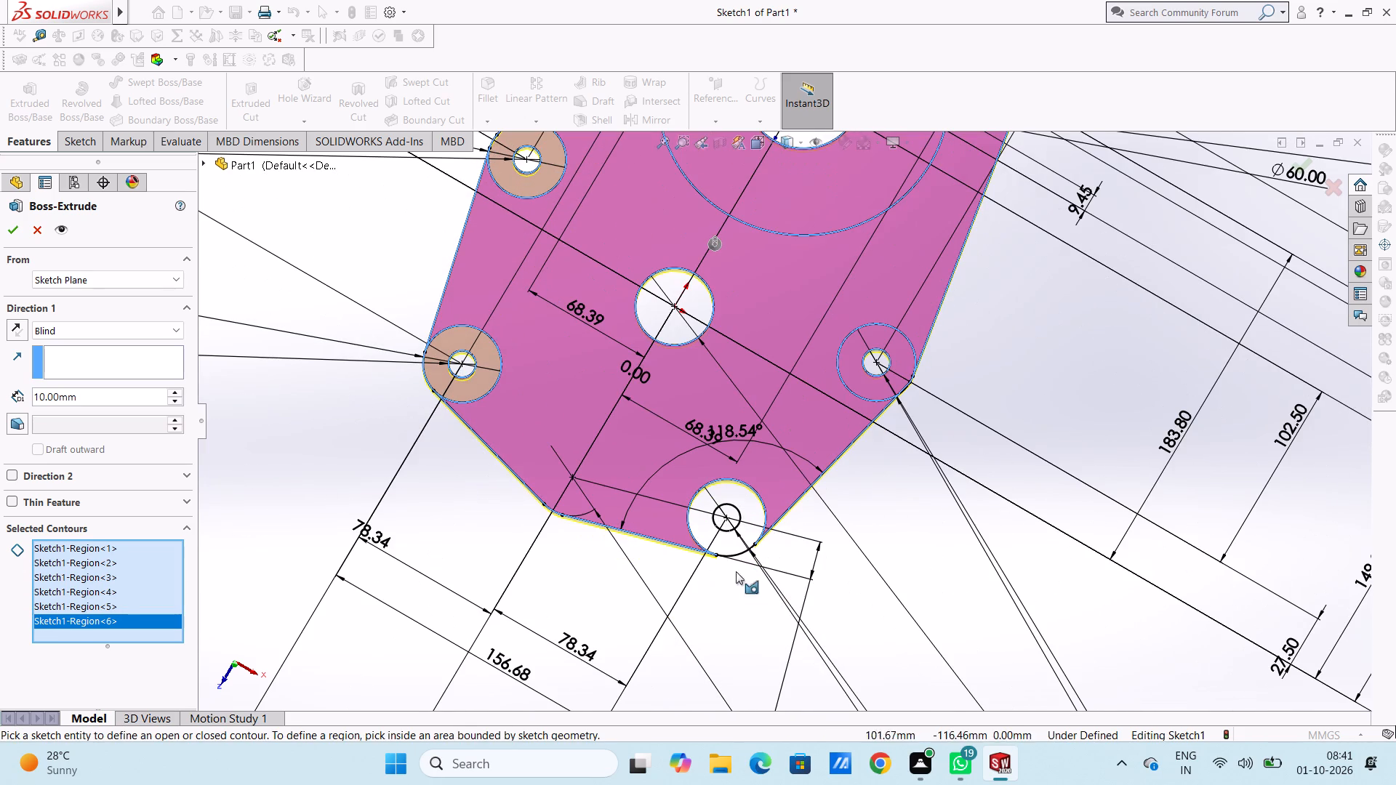
click(732, 544)
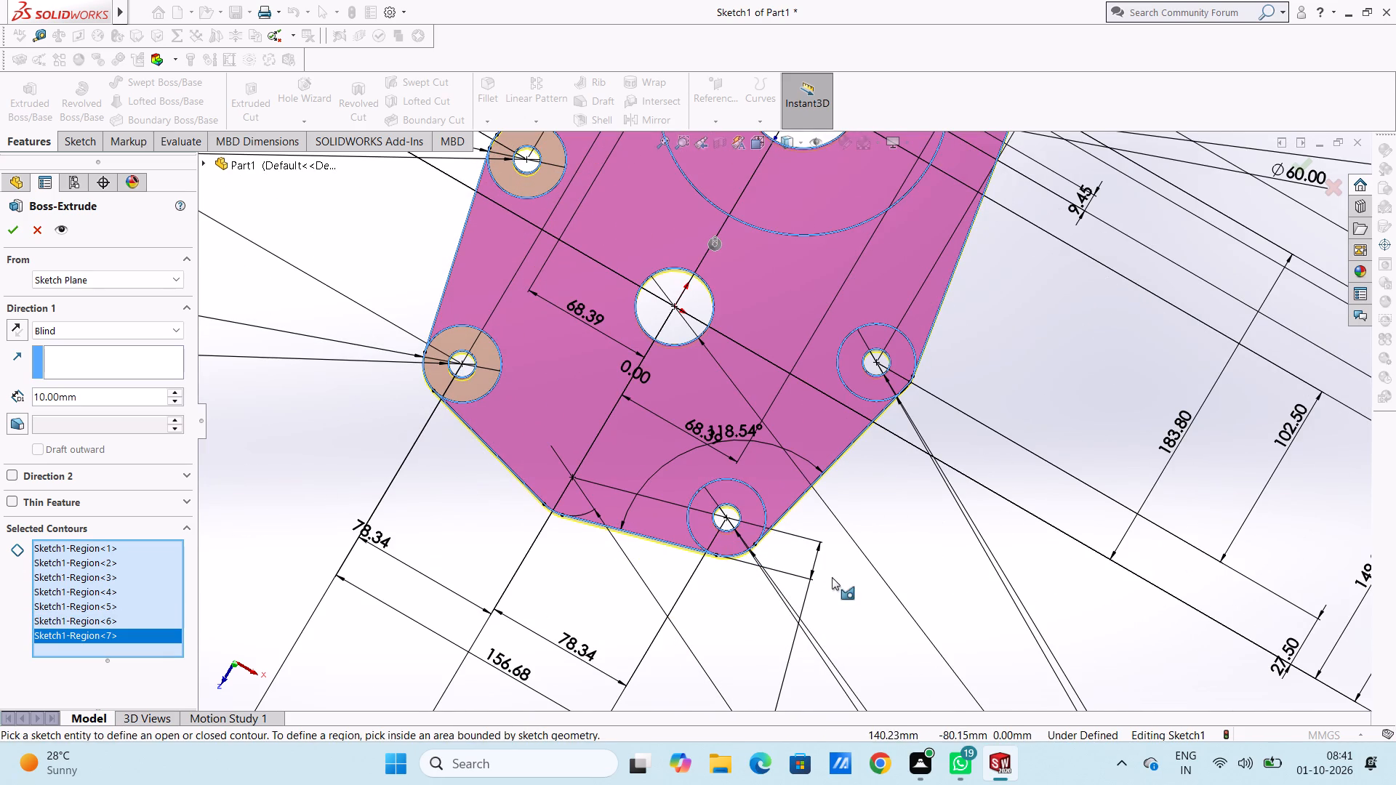
Add the upper-left tangent line itself to the extrude contours and turn off Thin Feature.
scroll(757, 318, up, 4)
scroll(786, 129, down, 2)
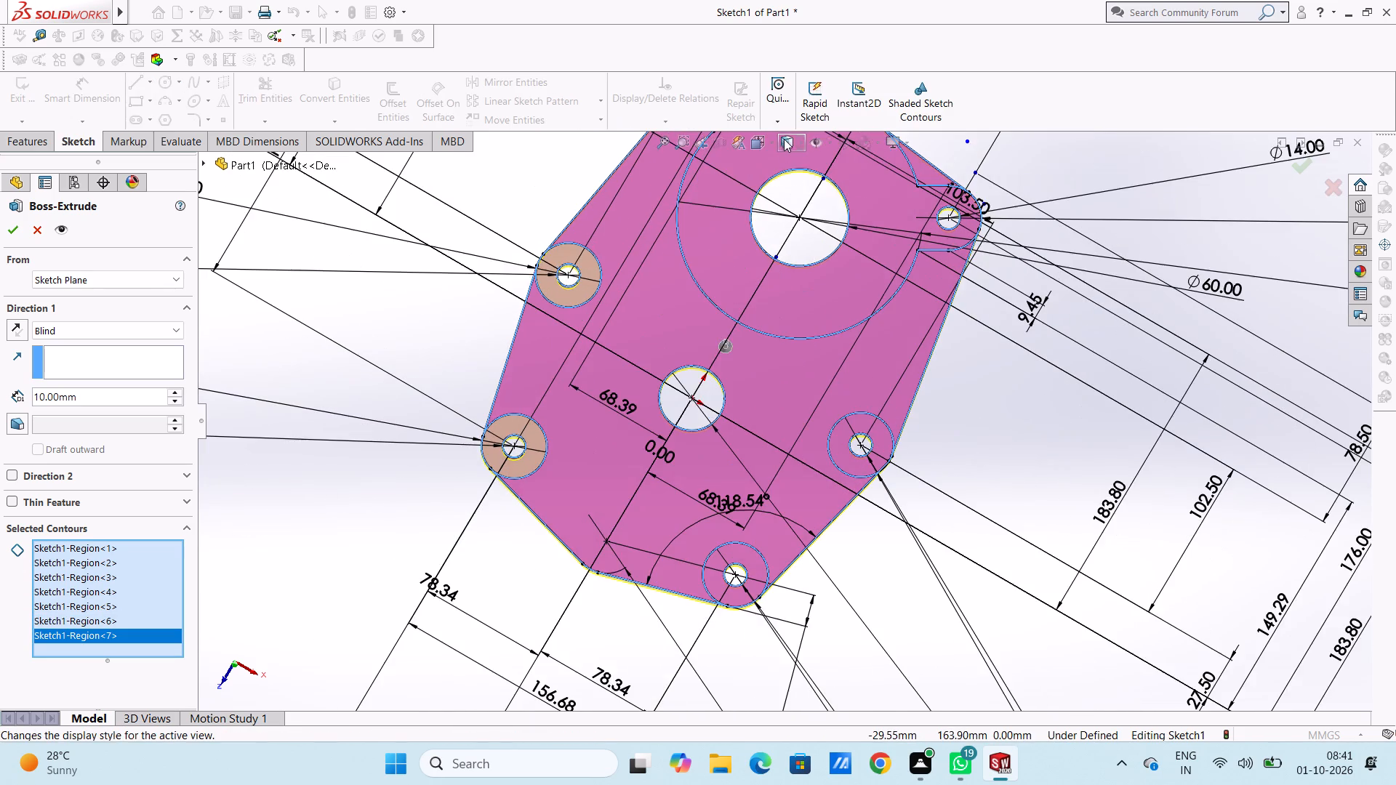
scroll(777, 172, up, 4)
scroll(771, 214, down, 5)
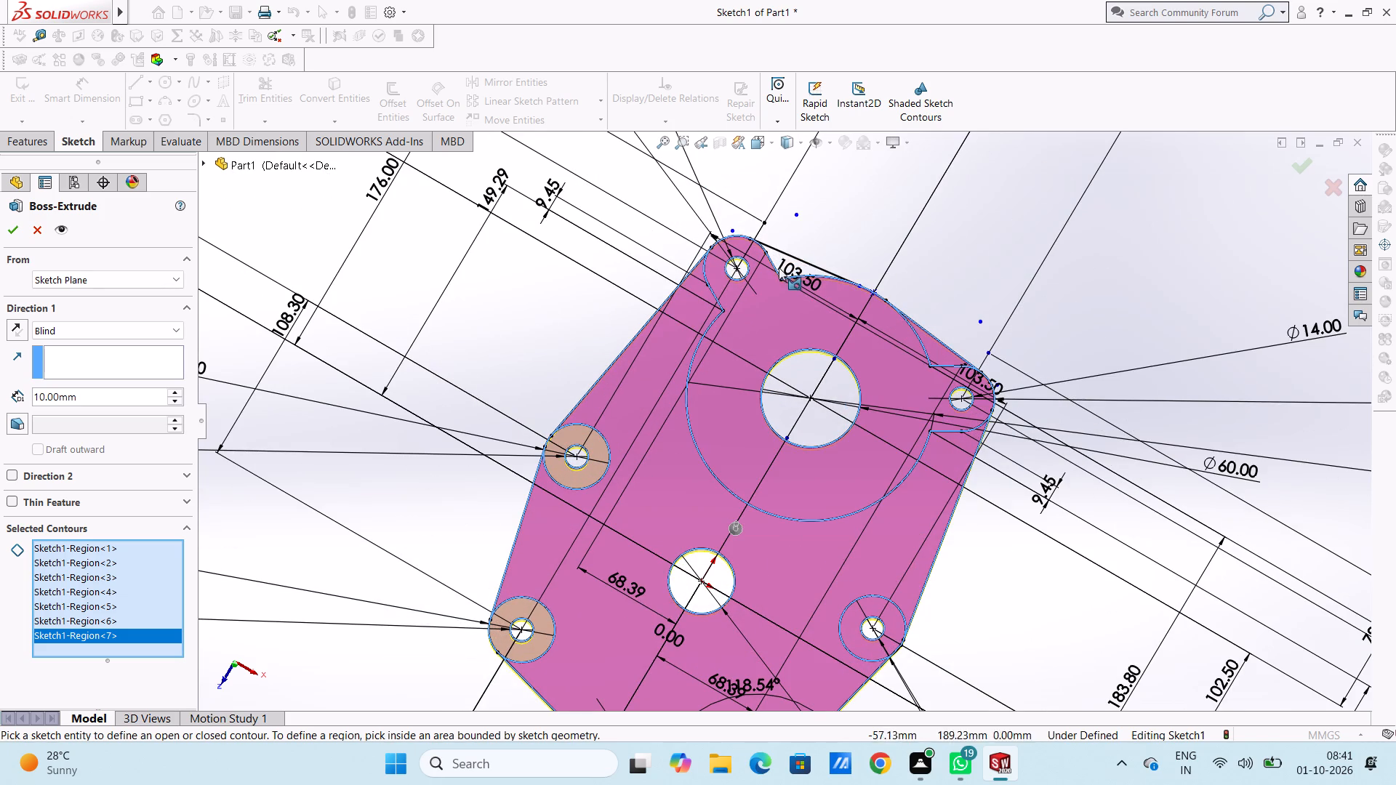
click(792, 258)
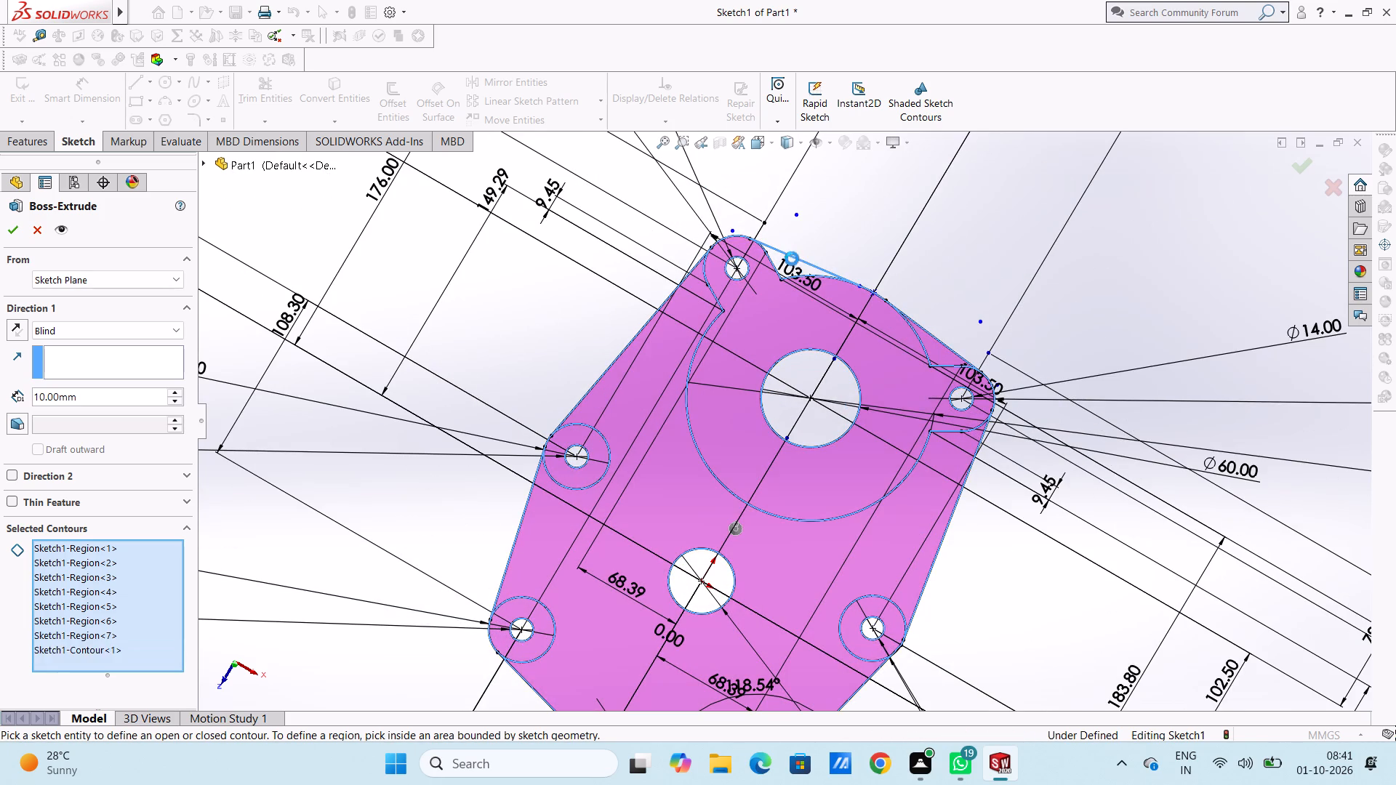
click(794, 259)
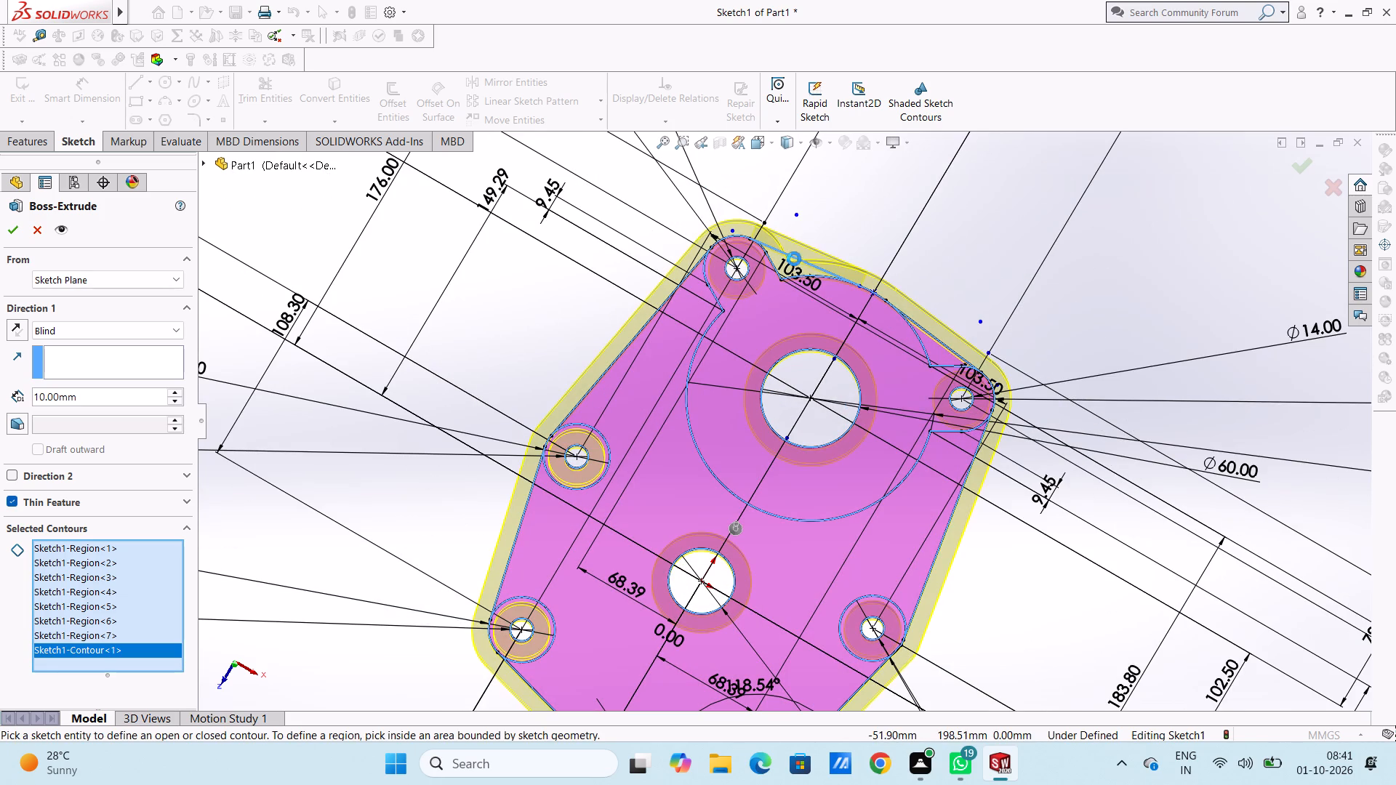
click(791, 257)
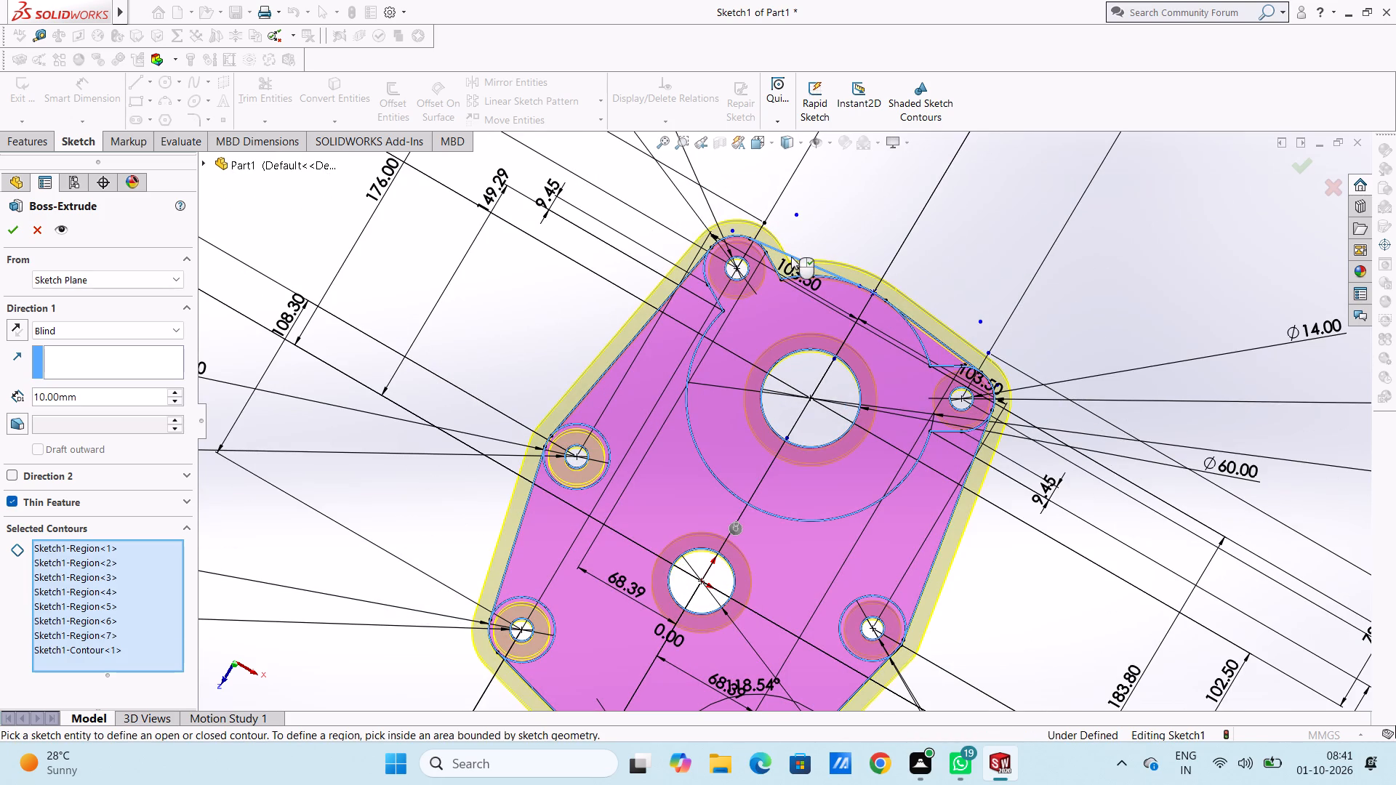
click(15, 500)
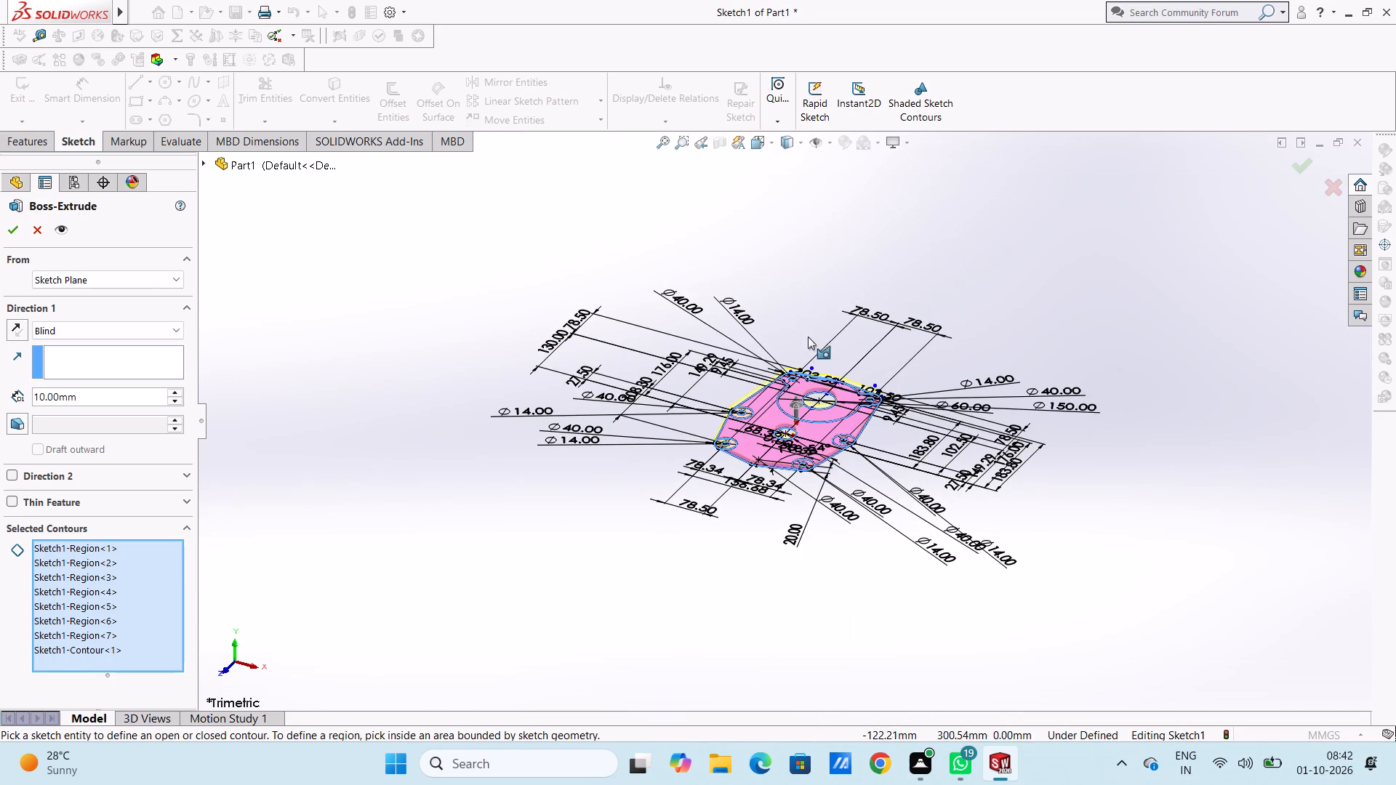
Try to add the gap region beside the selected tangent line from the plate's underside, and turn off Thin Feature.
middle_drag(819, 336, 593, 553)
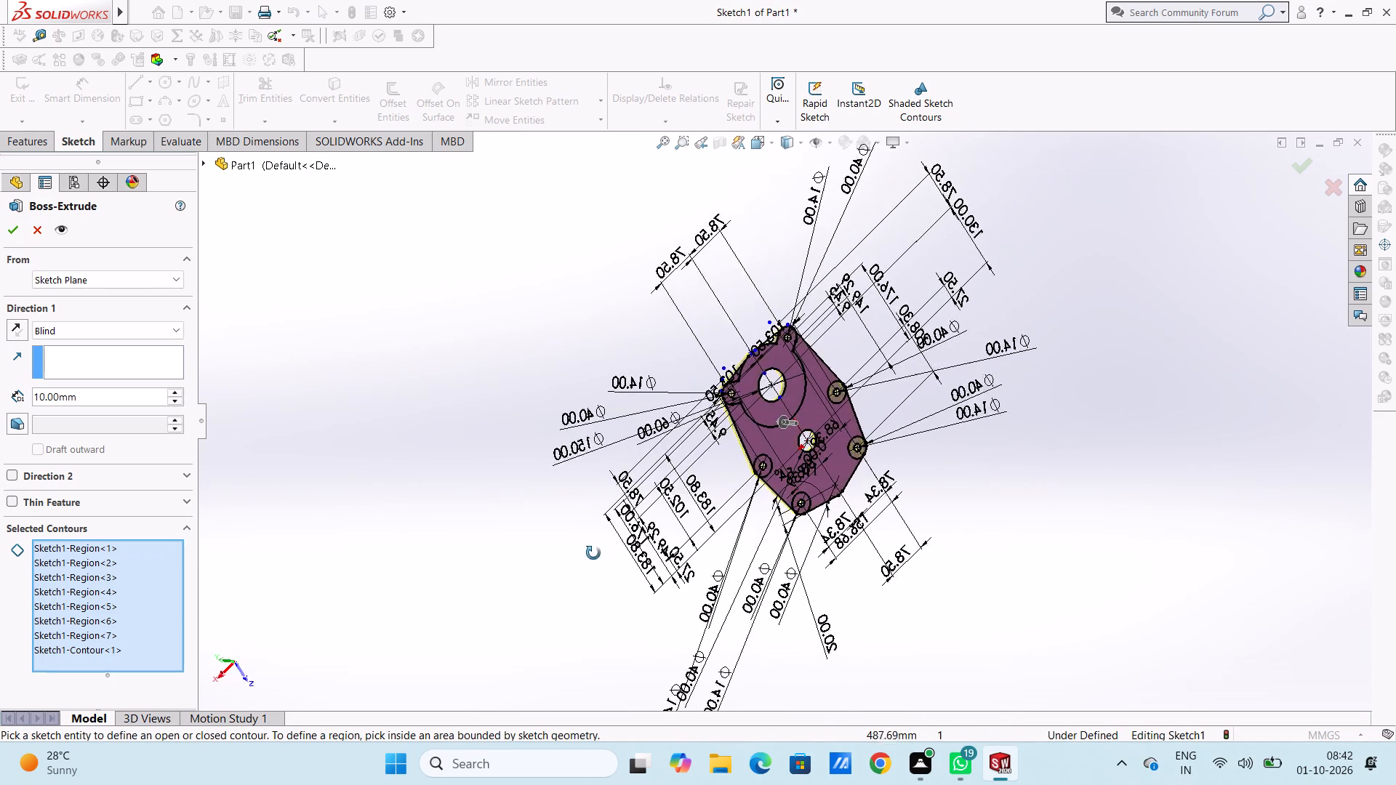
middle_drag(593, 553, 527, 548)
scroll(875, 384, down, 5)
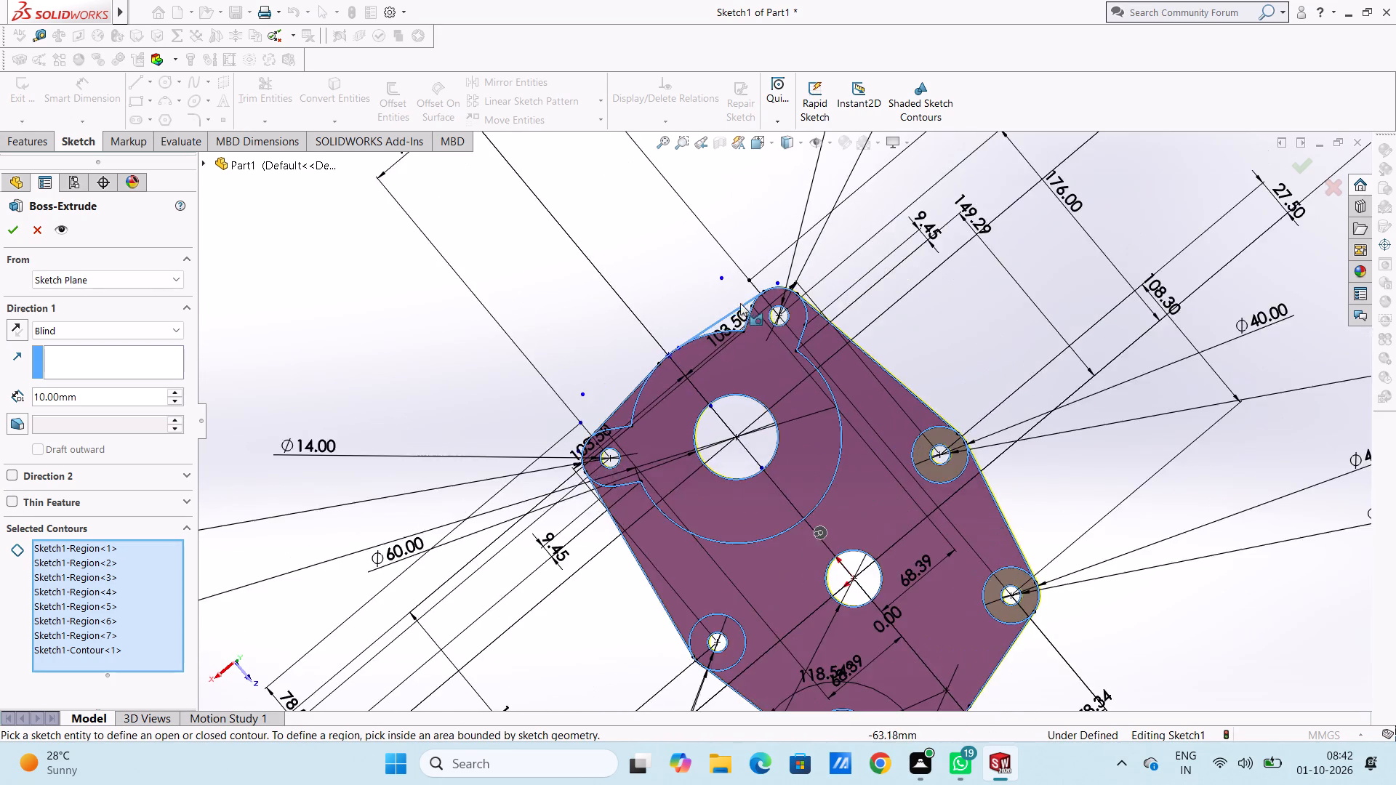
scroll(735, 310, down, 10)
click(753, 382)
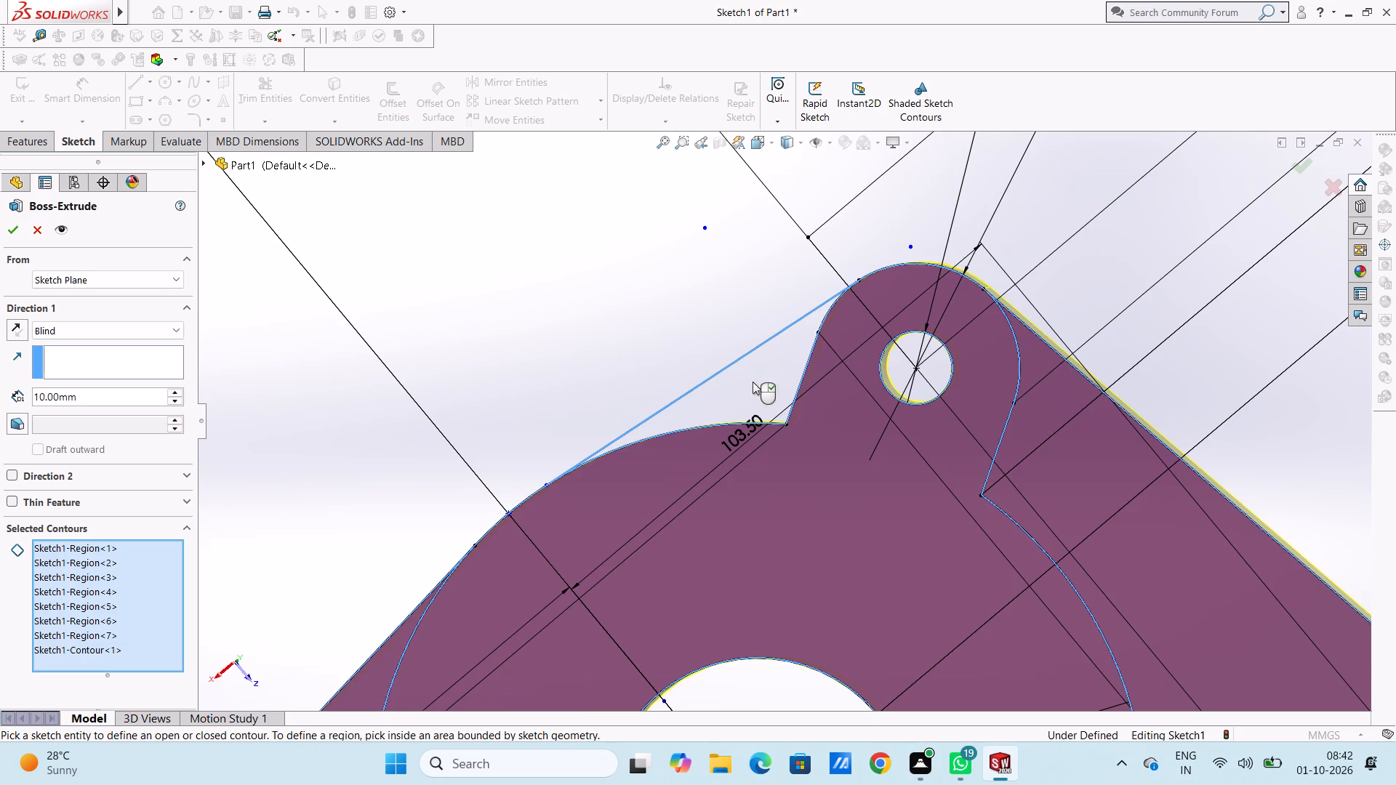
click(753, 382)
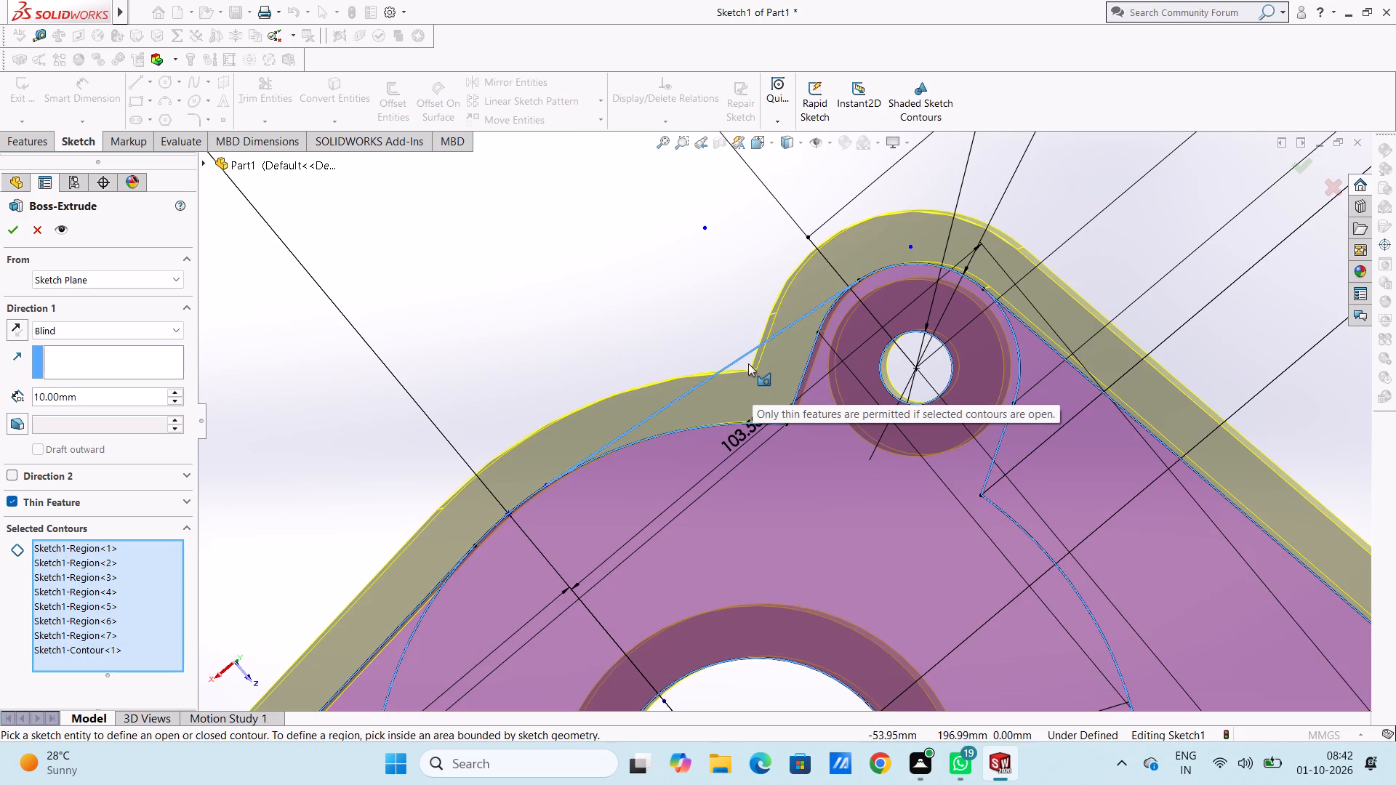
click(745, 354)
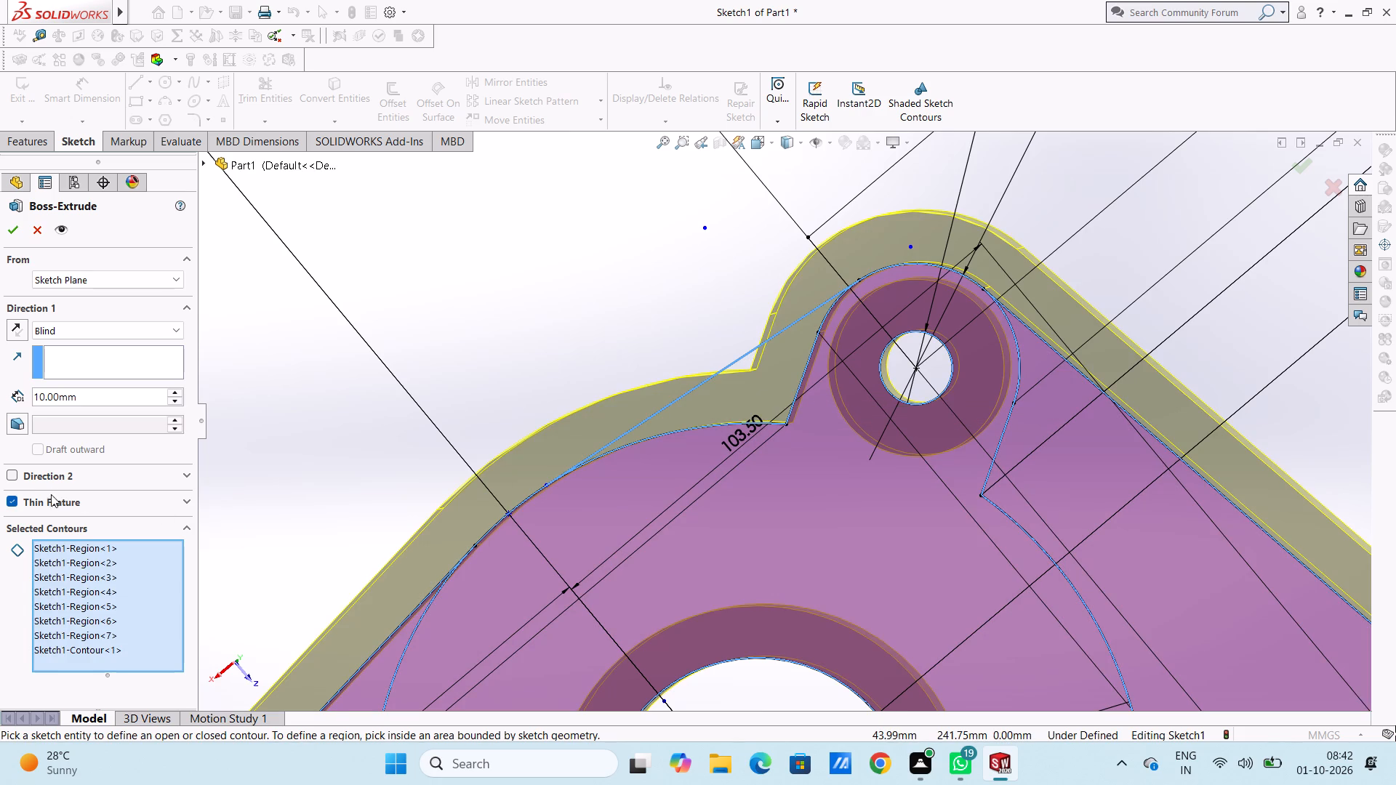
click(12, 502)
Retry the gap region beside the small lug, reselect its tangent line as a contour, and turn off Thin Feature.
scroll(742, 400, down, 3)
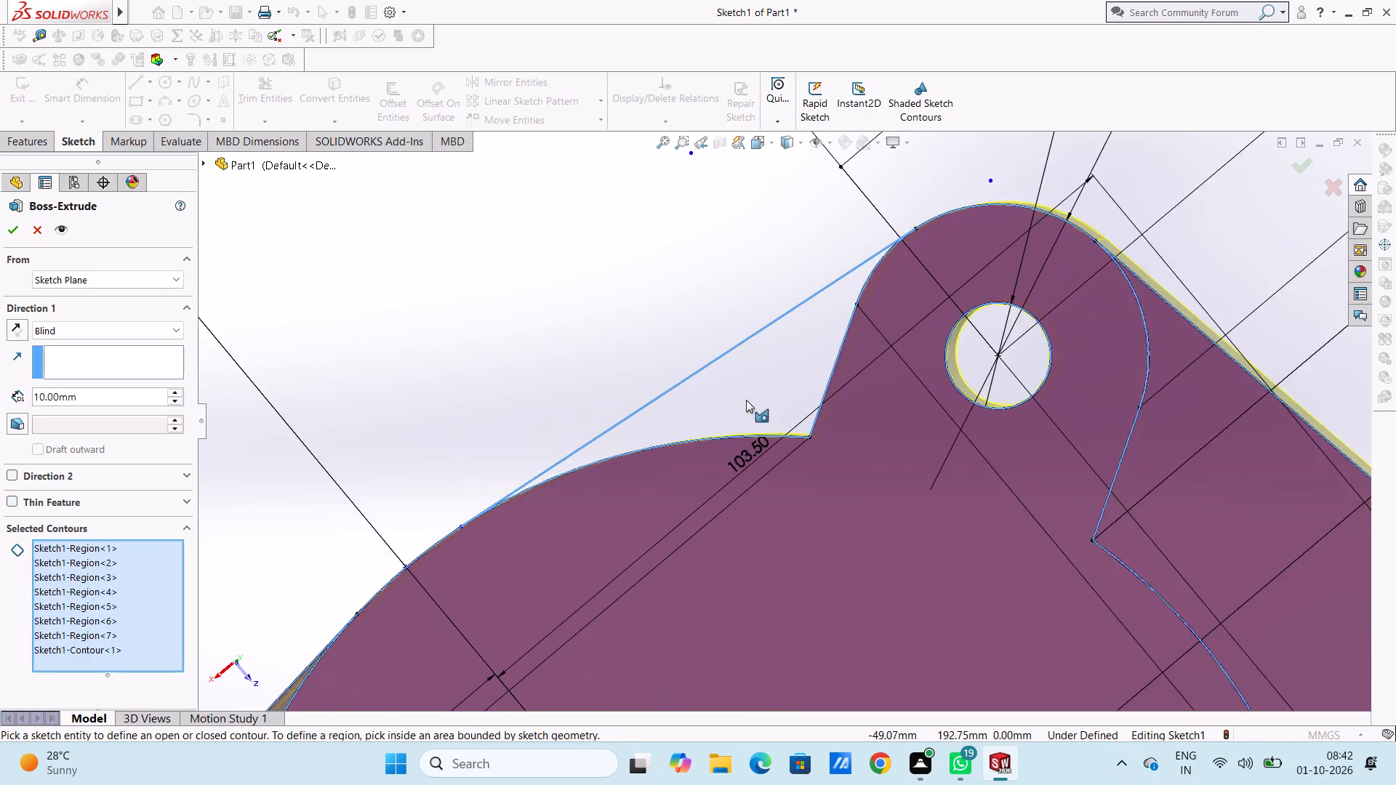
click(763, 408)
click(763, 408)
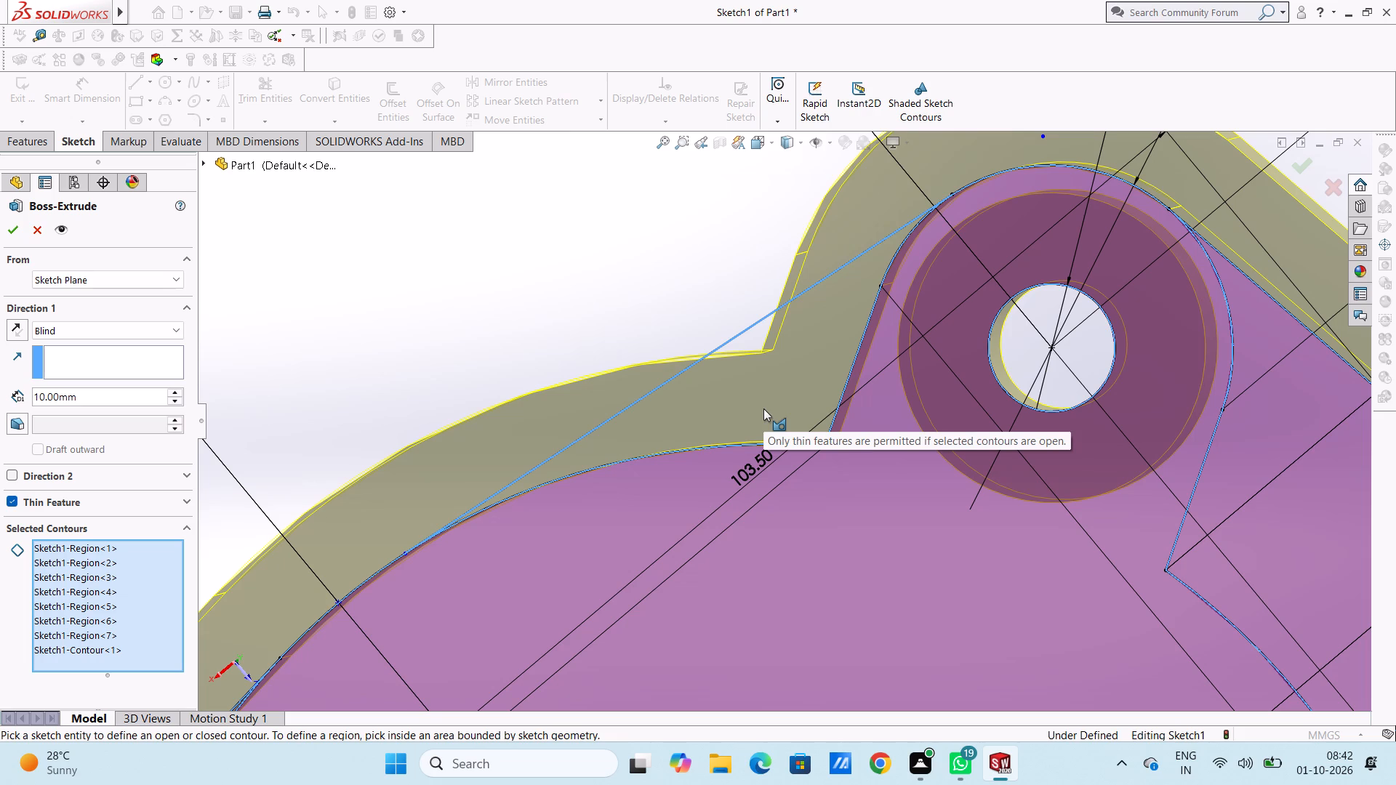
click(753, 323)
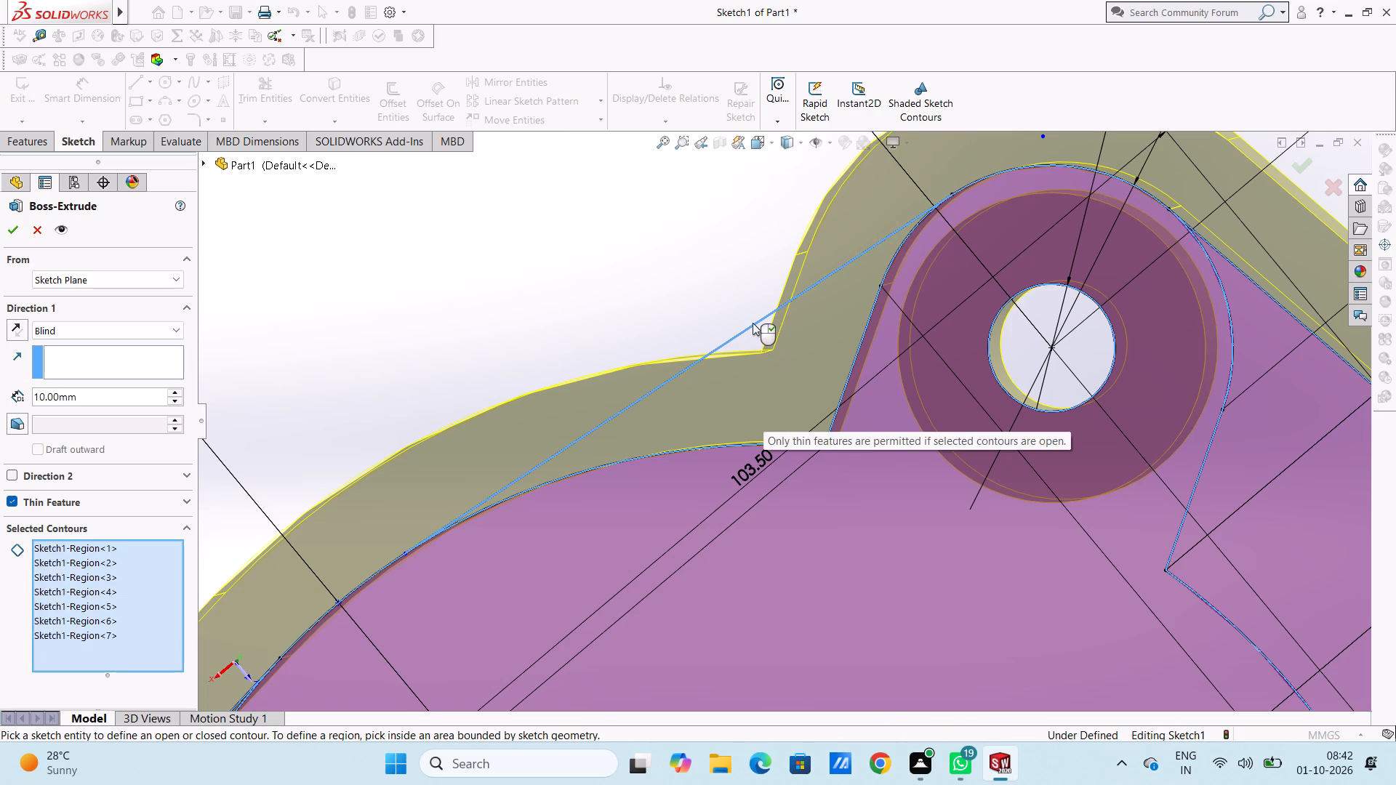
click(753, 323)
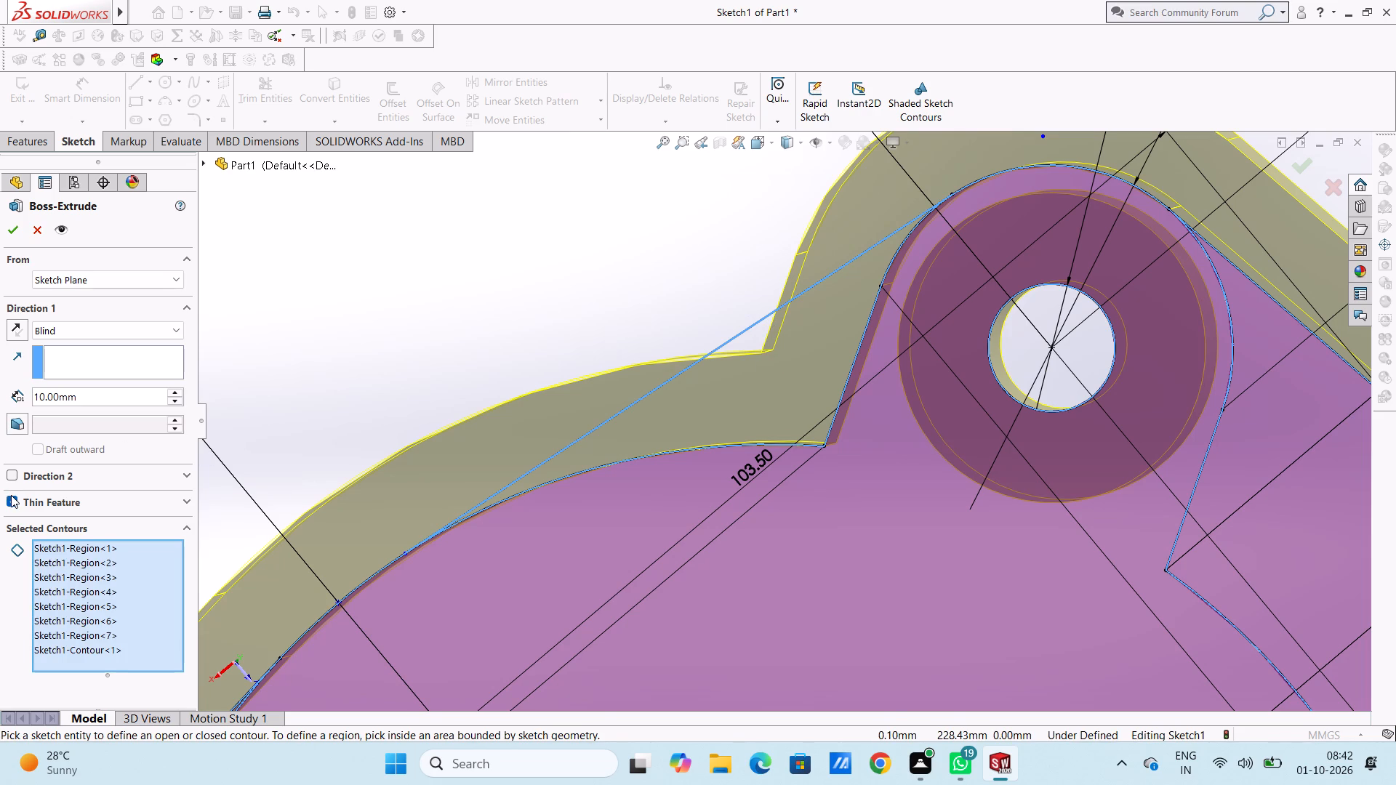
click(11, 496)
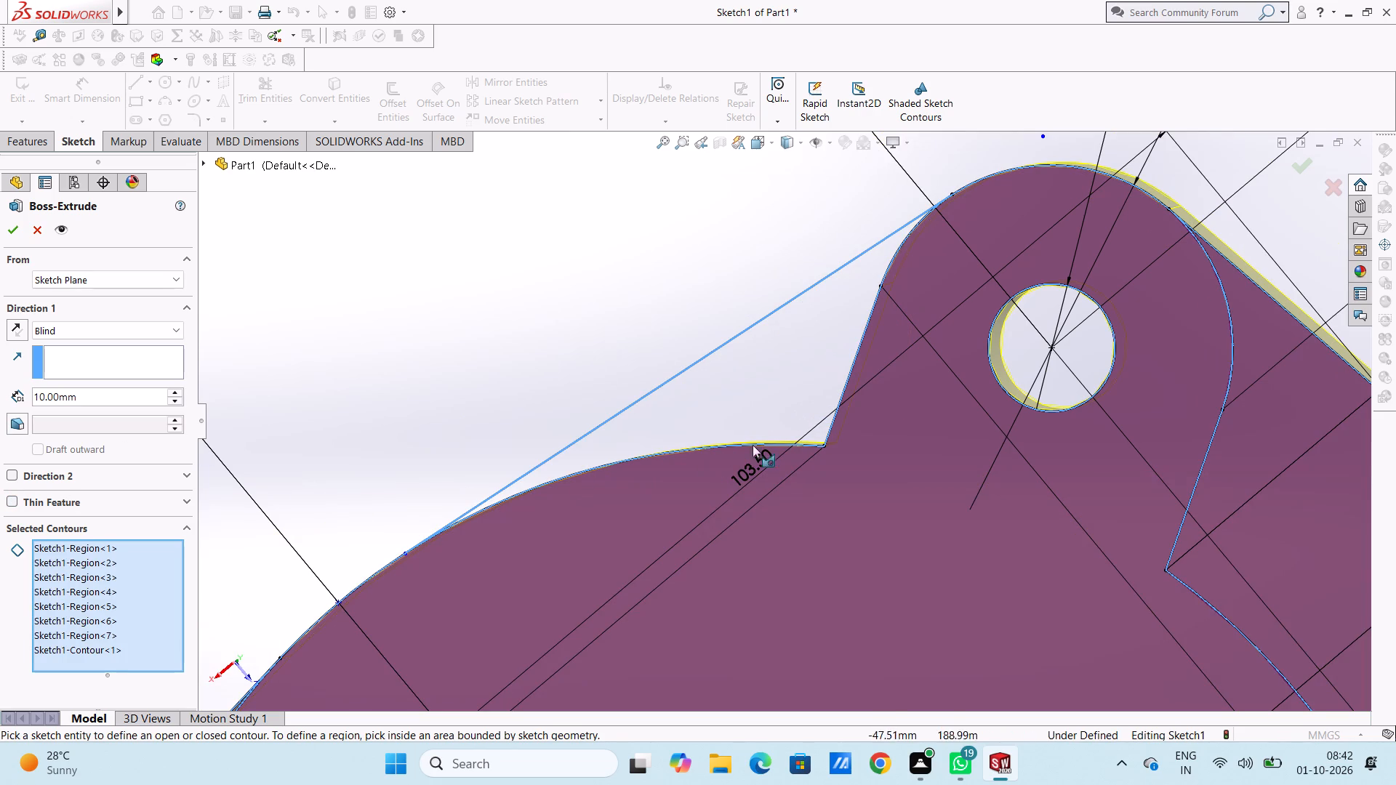
Remove the large central flange region from the extrude contours and retry the gap region beside the selected tangent line.
click(731, 460)
click(731, 460)
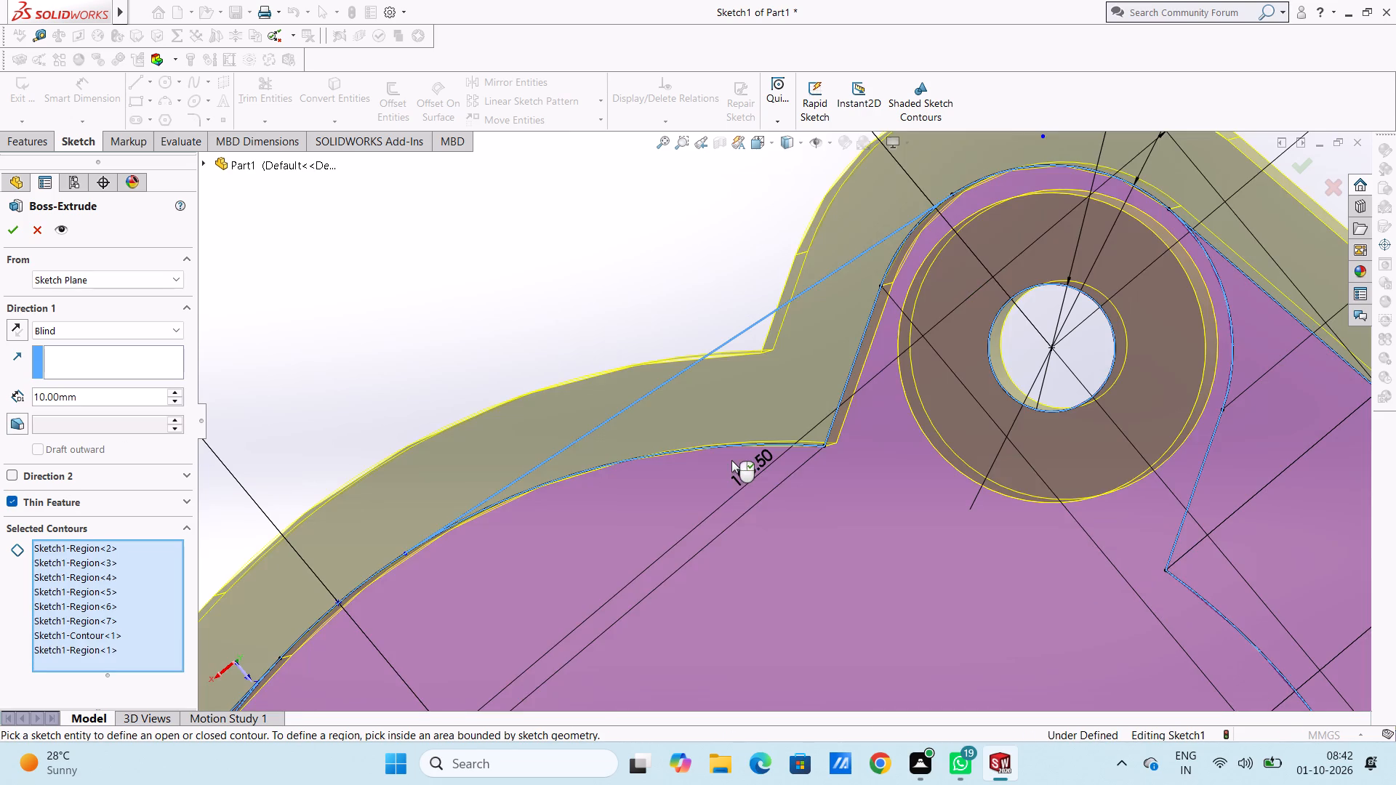
click(731, 460)
click(771, 372)
triple_click(771, 372)
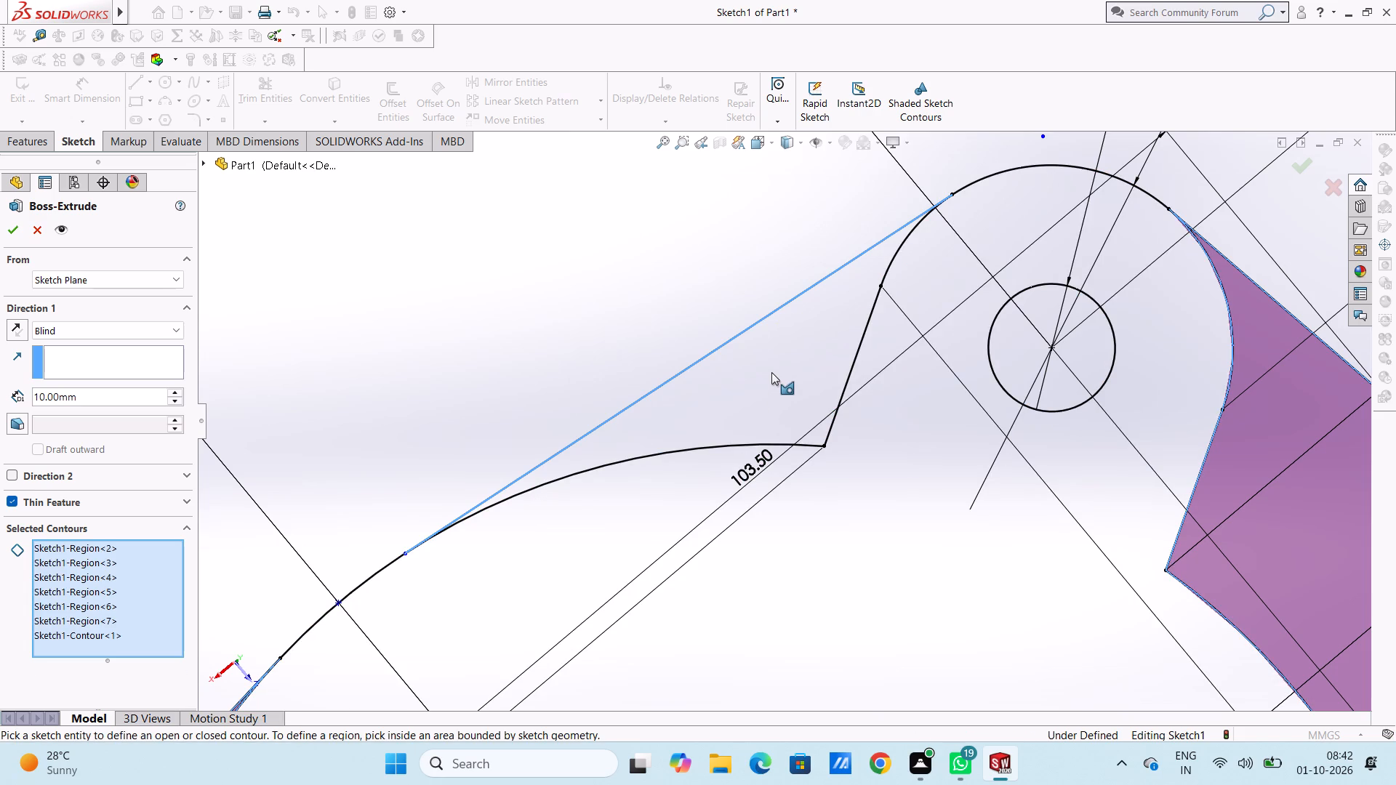
triple_click(771, 372)
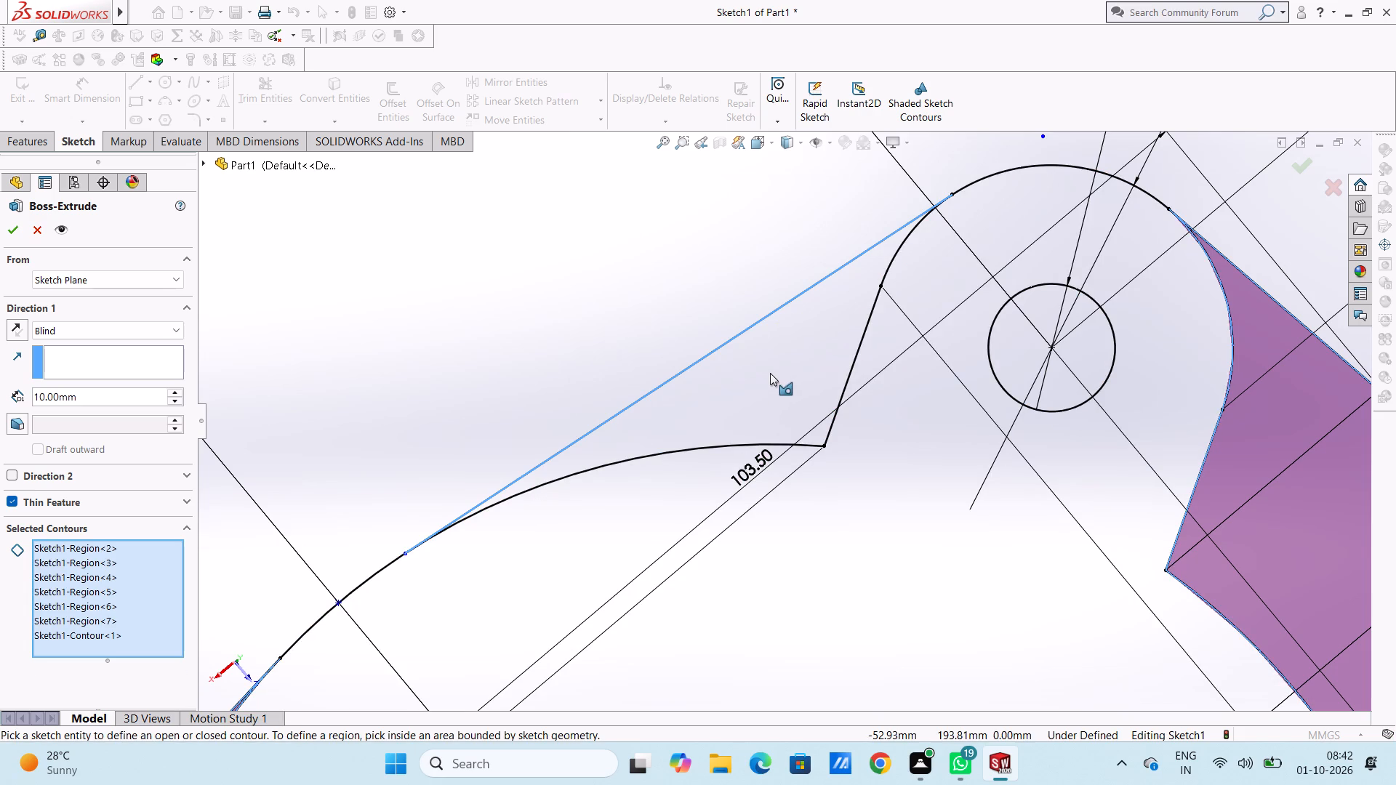
Remove the shaded gap region between the large central arc and the other flange tangent line from the extrude contours.
scroll(770, 373, up, 5)
scroll(745, 457, up, 5)
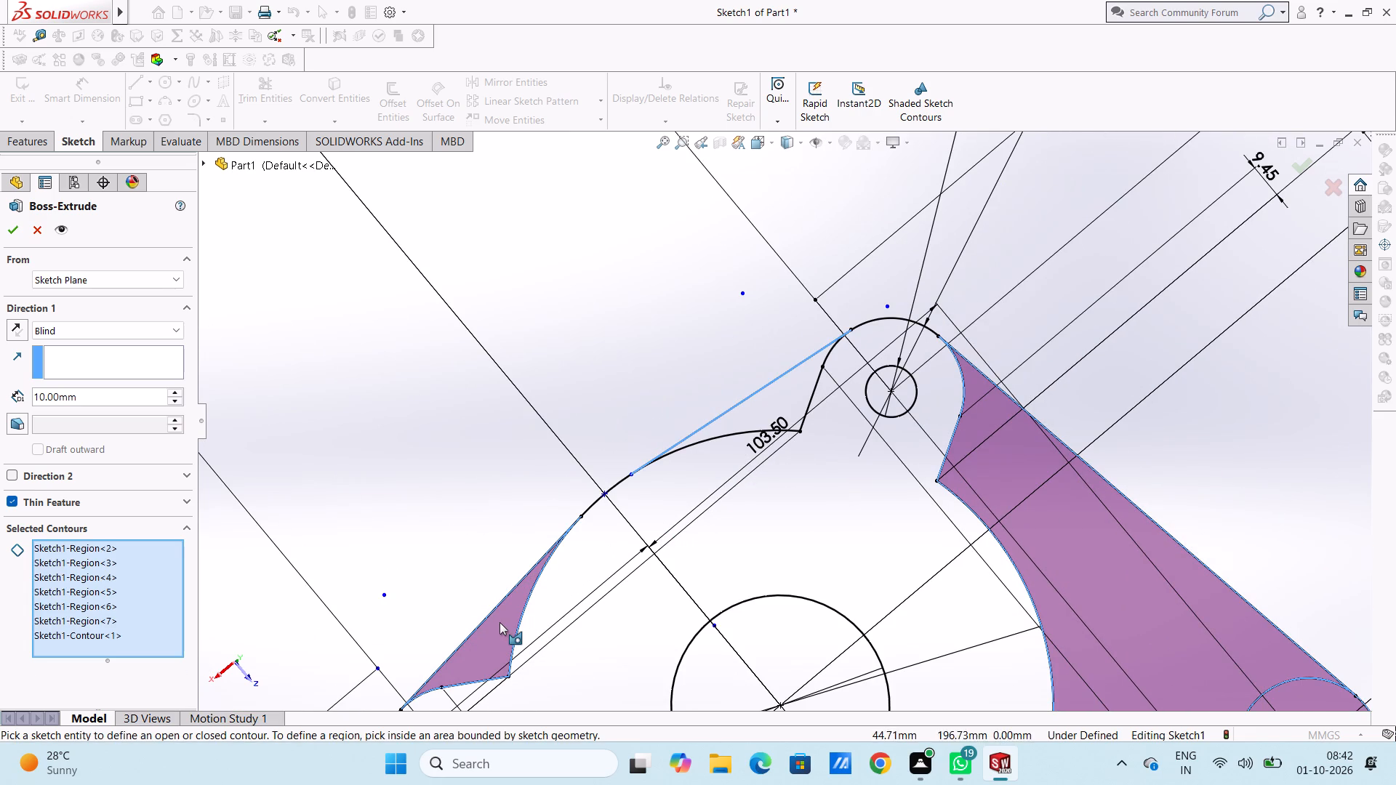
click(500, 622)
click(500, 622)
click(500, 621)
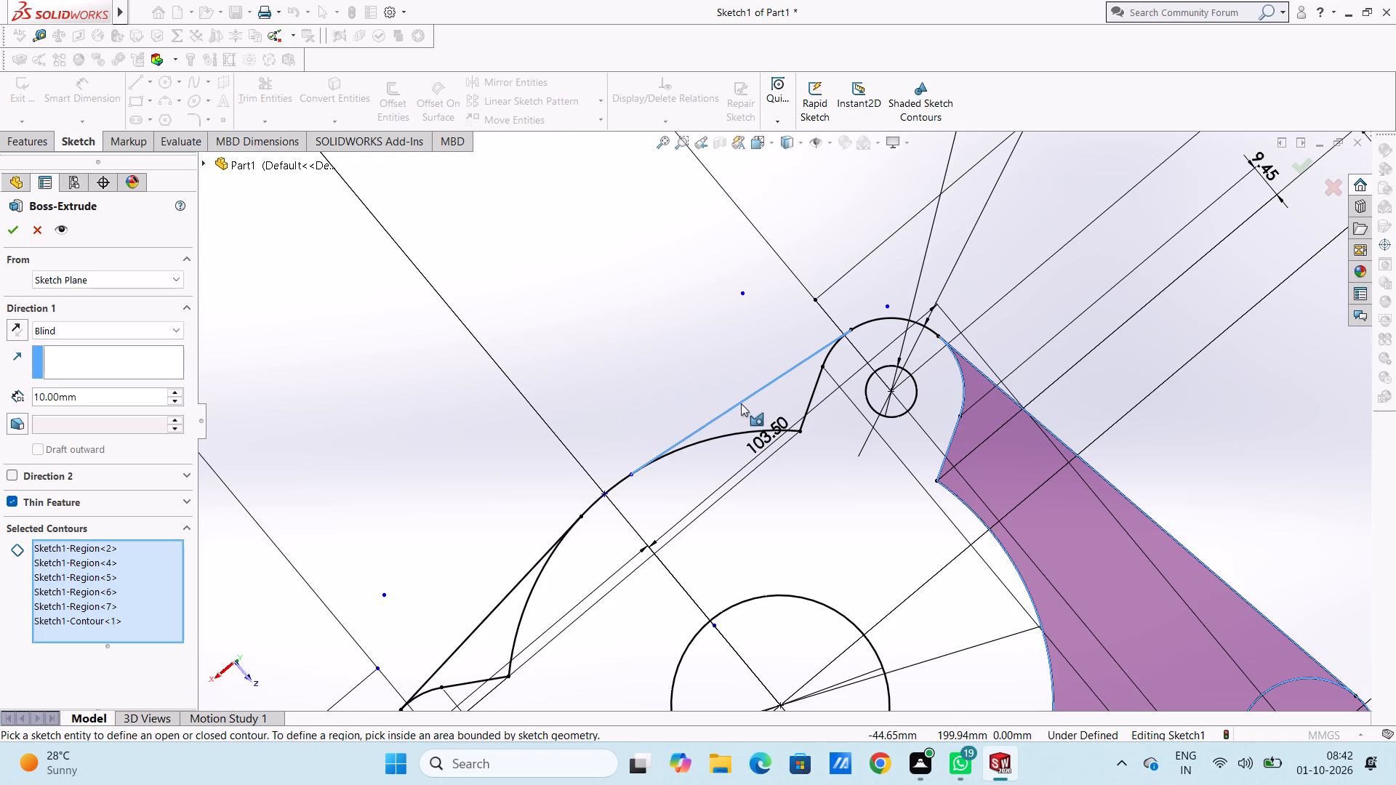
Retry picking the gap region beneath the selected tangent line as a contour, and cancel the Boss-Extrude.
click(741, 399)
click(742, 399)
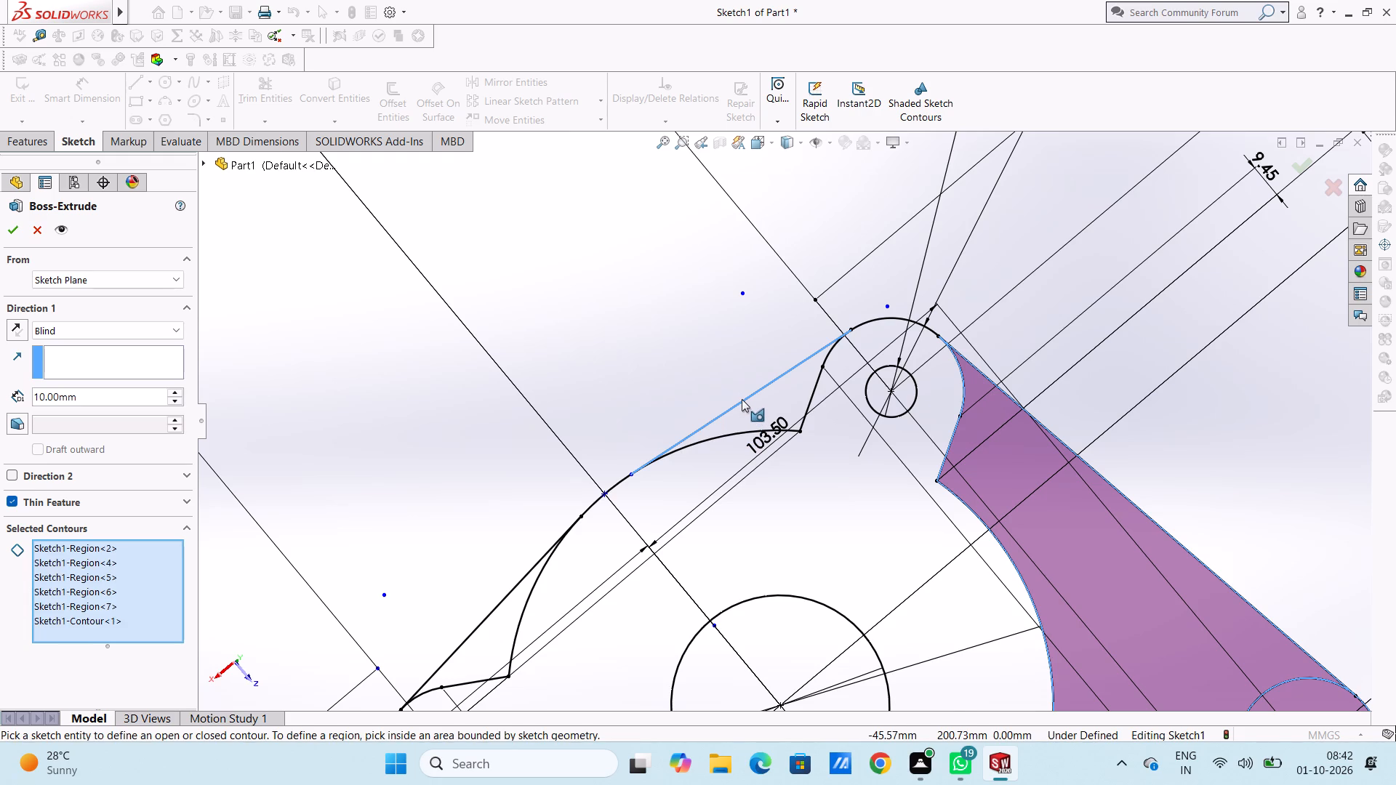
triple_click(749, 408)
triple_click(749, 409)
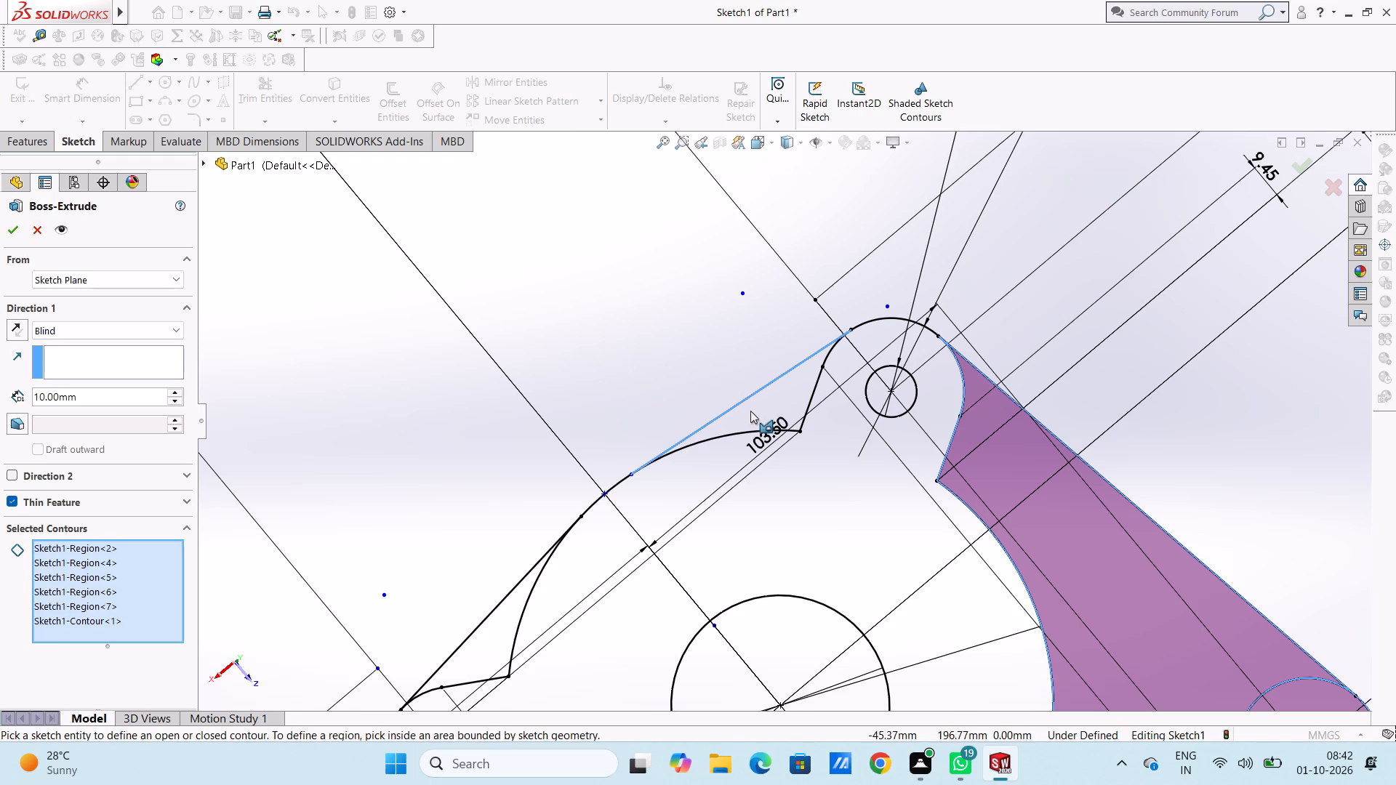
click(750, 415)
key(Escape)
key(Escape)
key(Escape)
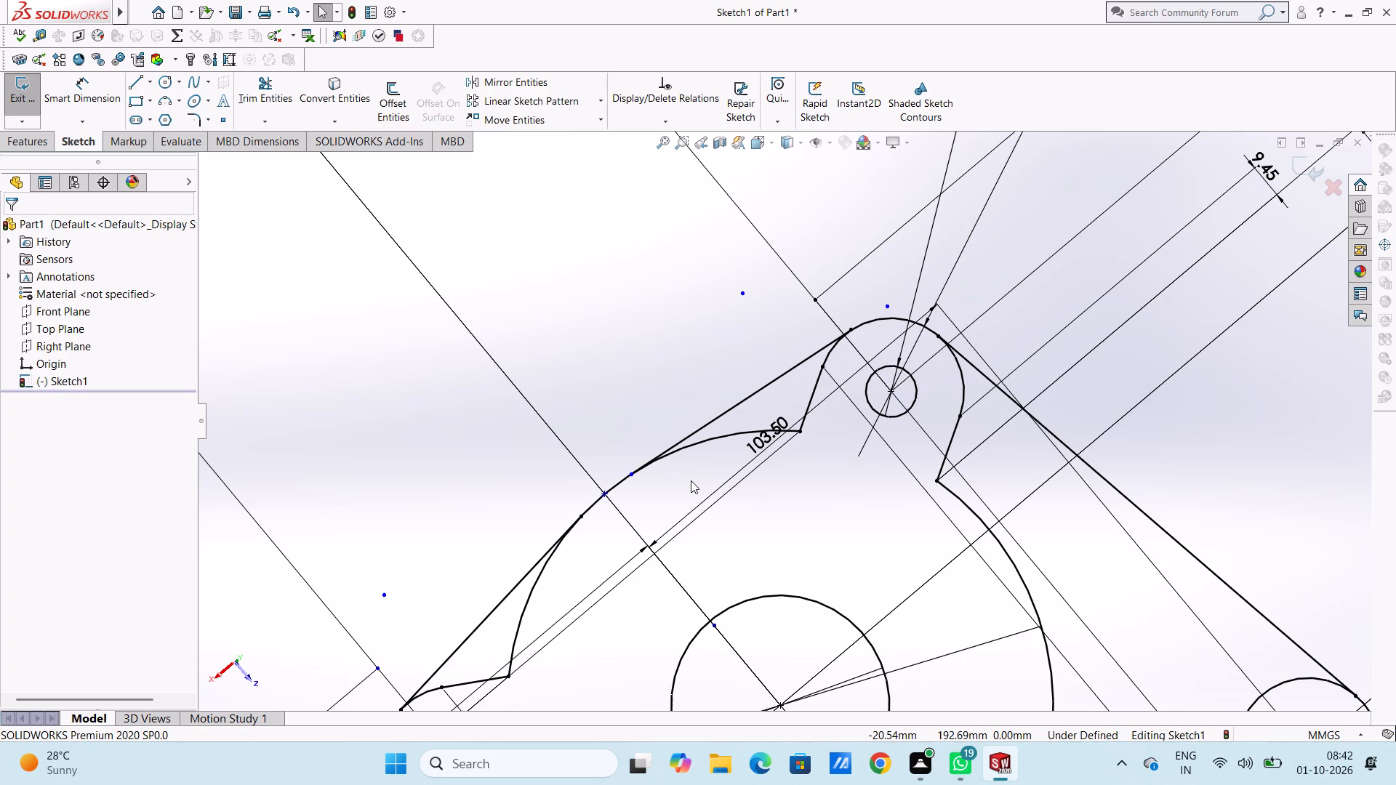
Examine the sketch from the top view, checking where both upper tangent lines meet the central arc and the lug arcs.
key(ctrl+7)
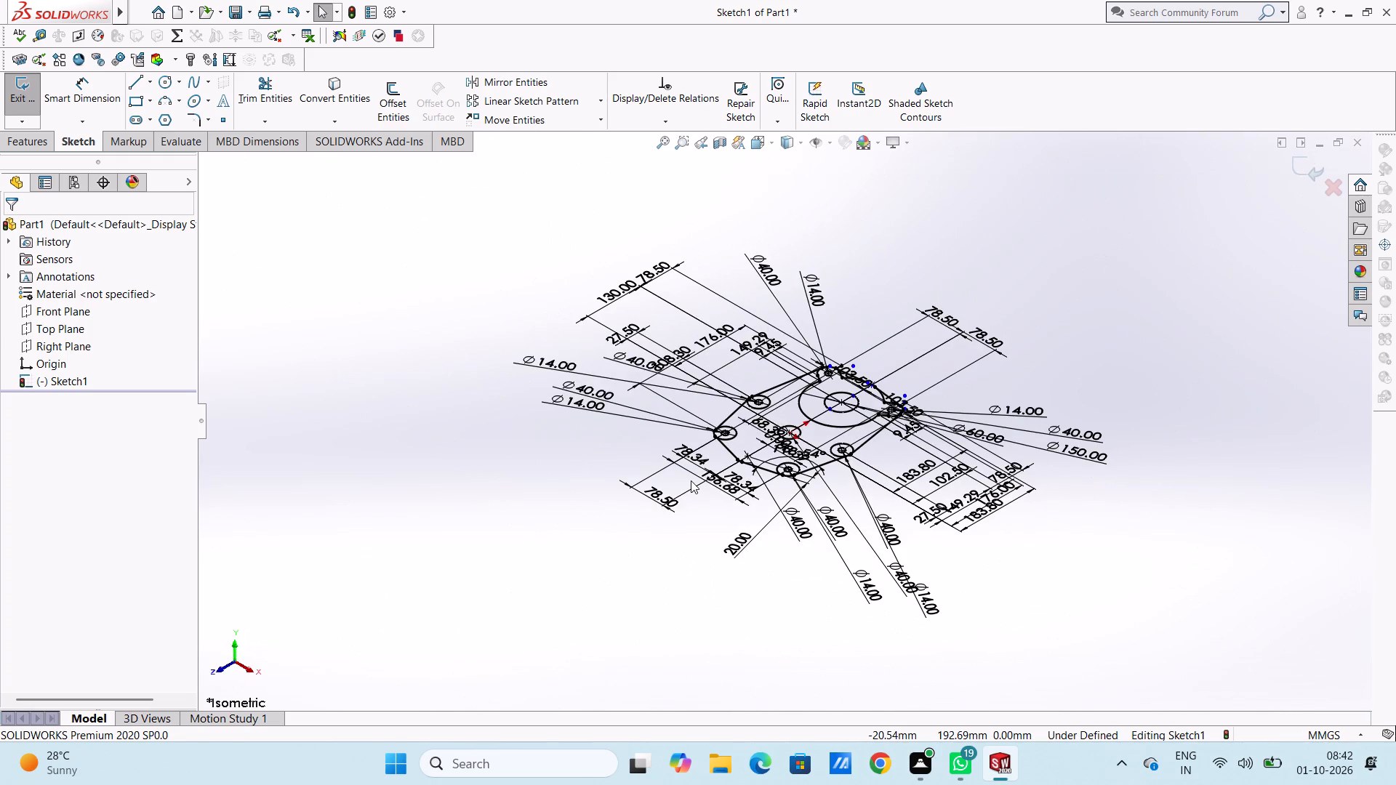
key(ctrl+5)
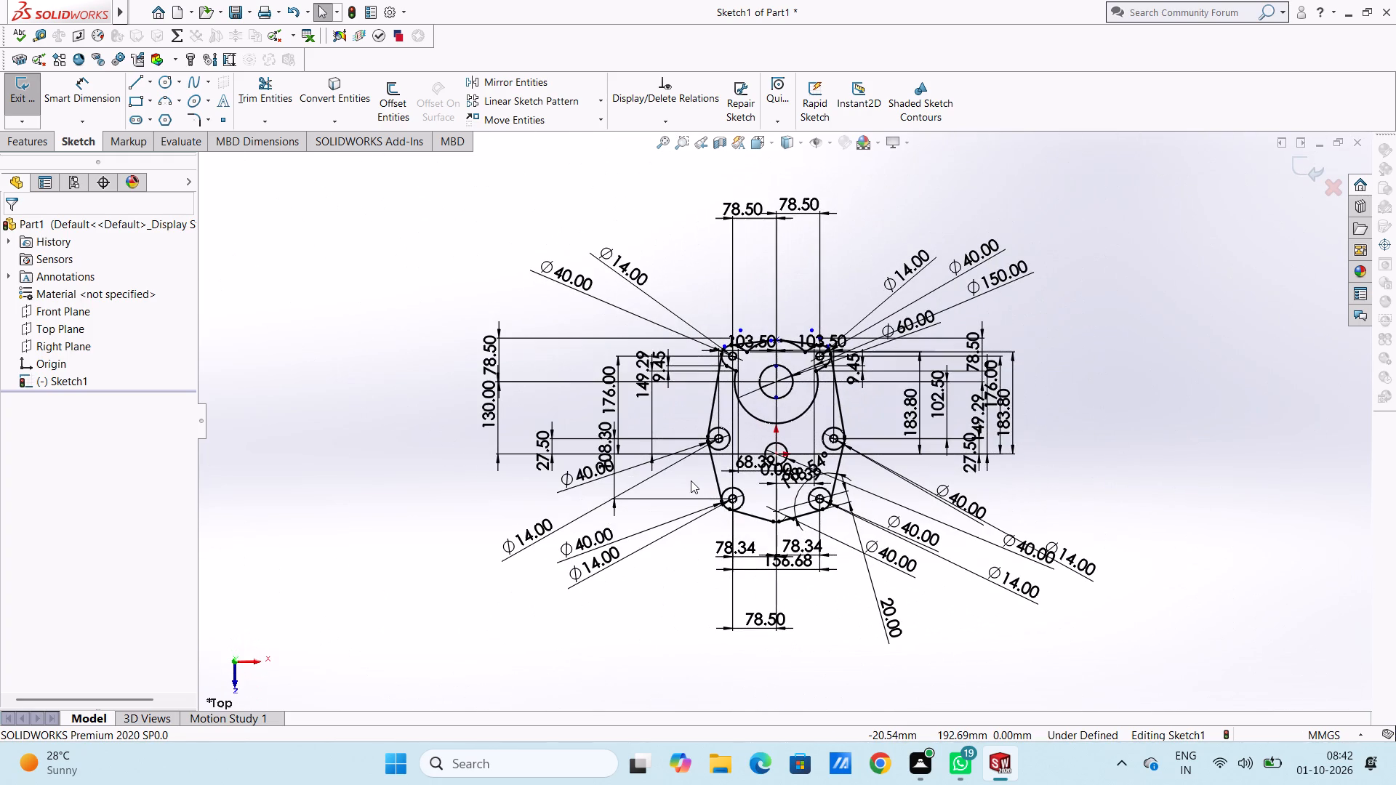
scroll(794, 365, down, 6)
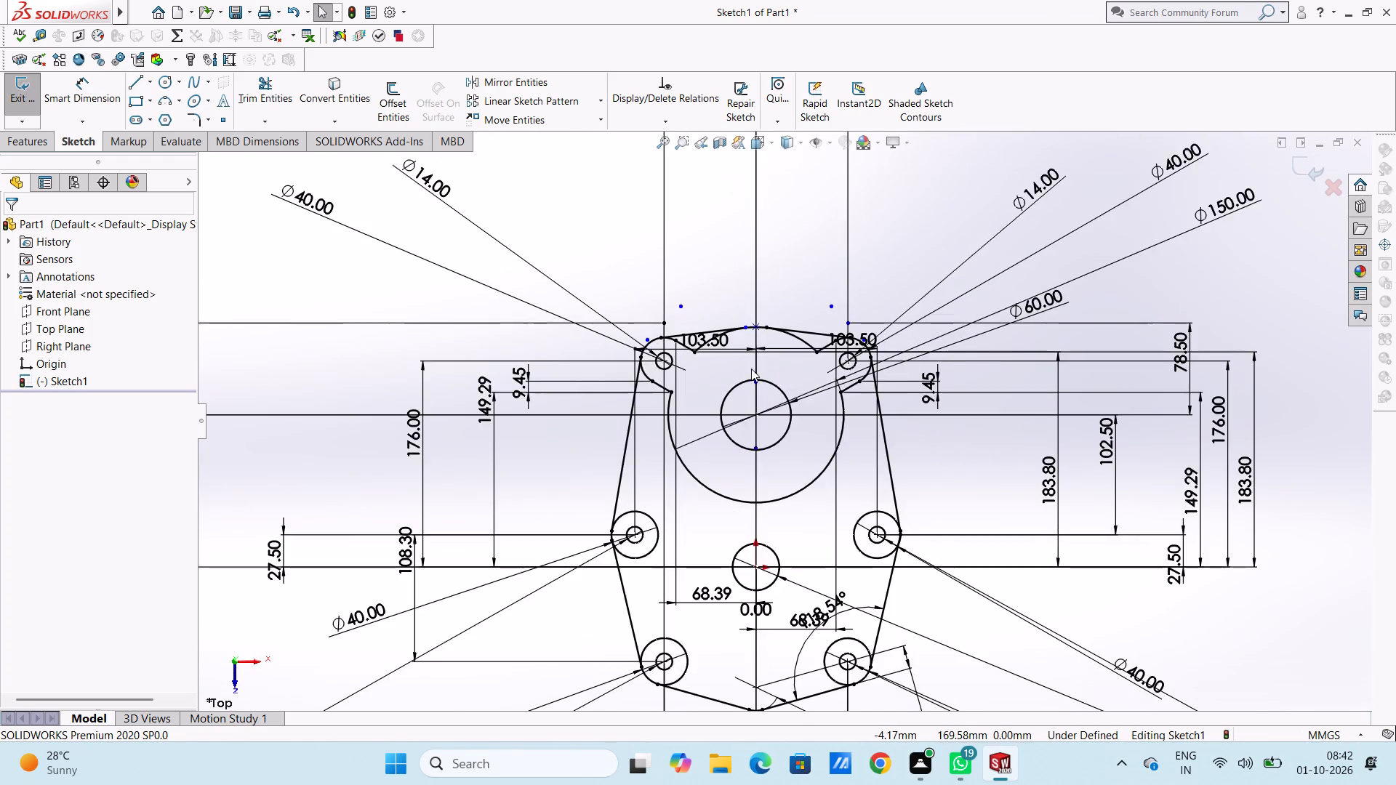
scroll(751, 369, down, 4)
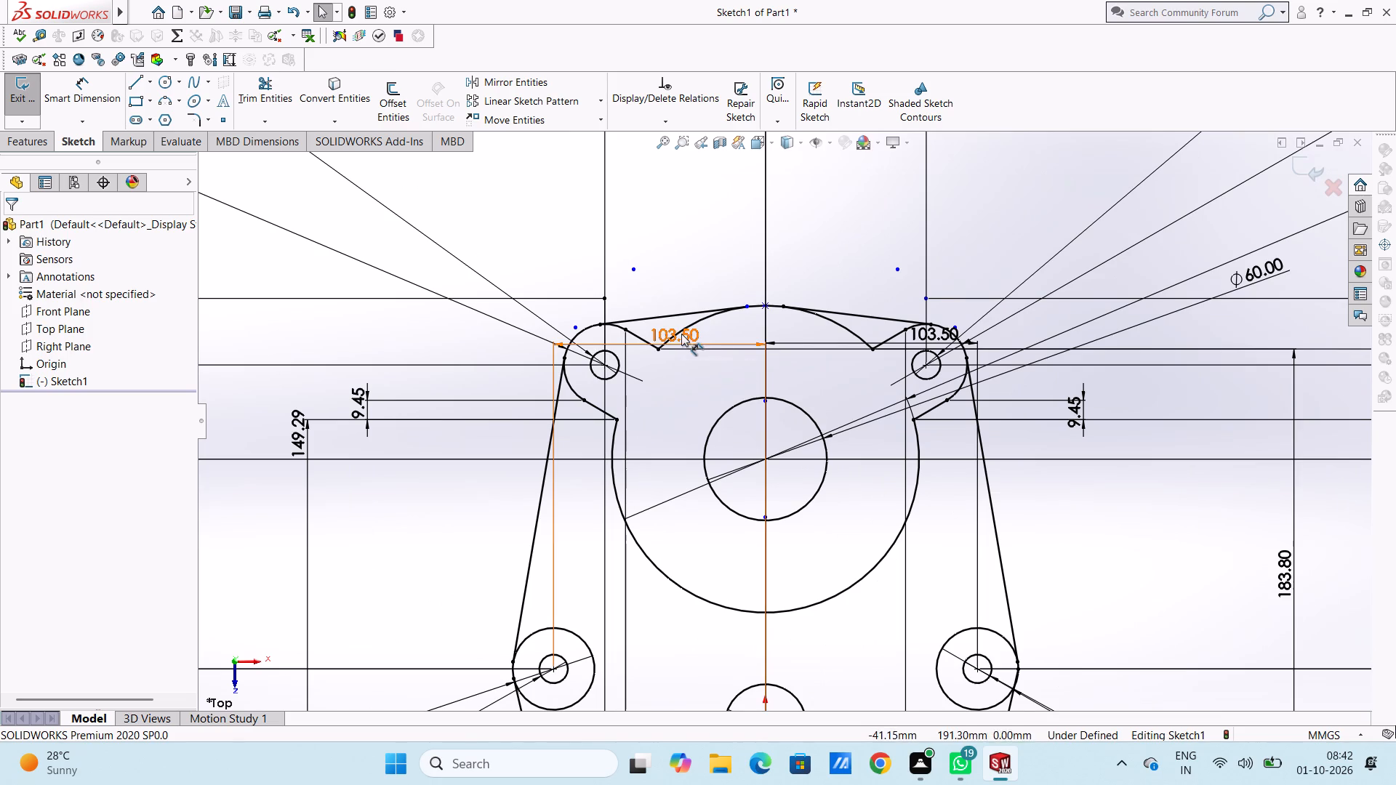
scroll(644, 357, down, 8)
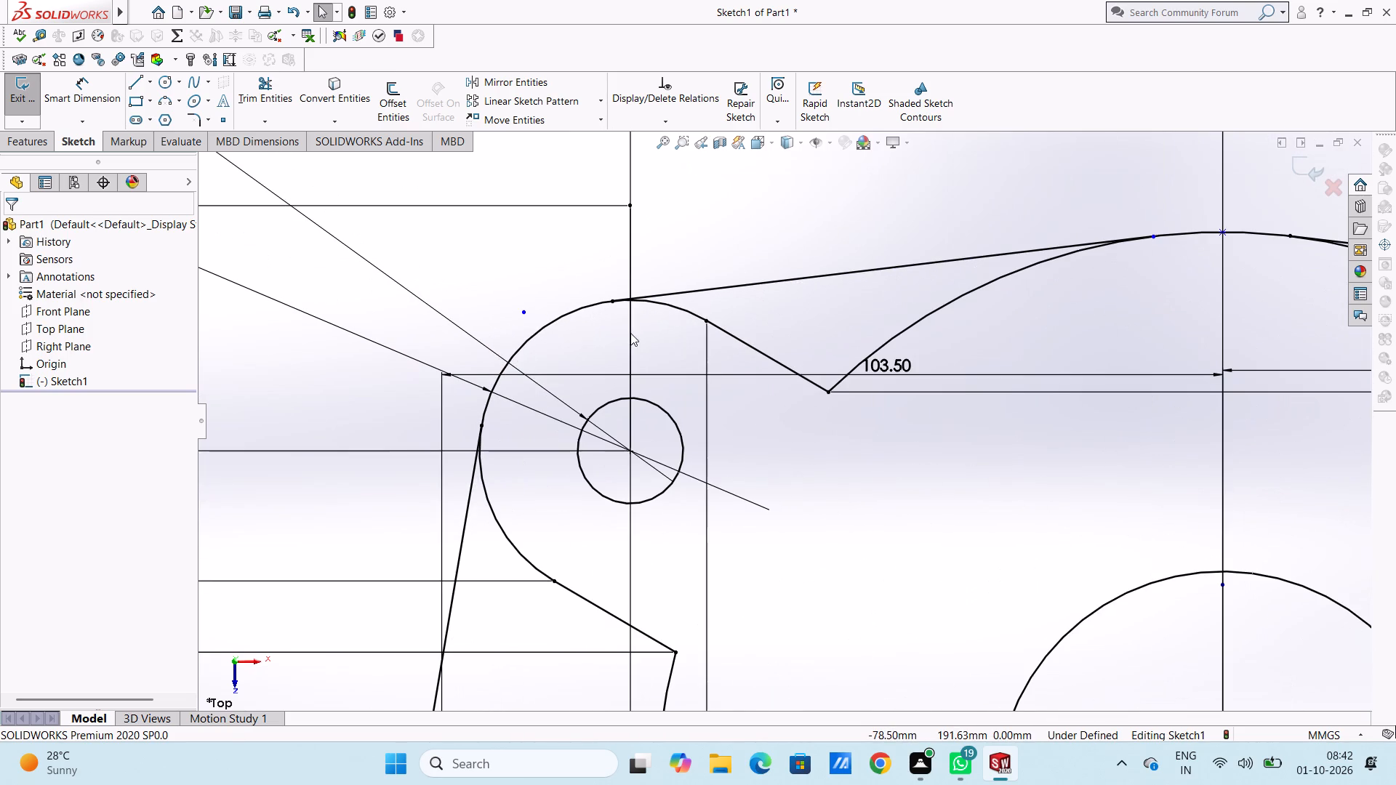
scroll(654, 332, up, 1)
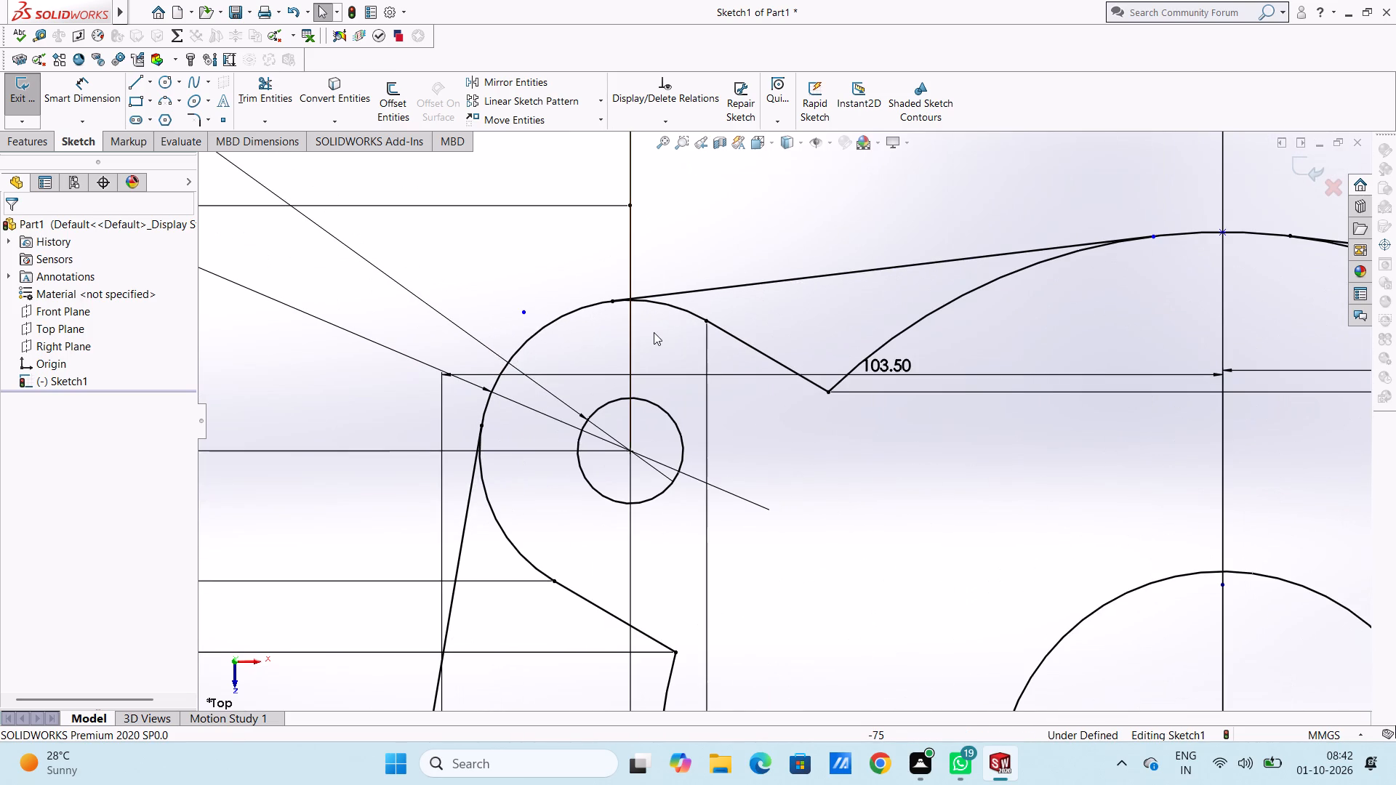
scroll(654, 332, up, 2)
scroll(1113, 324, down, 7)
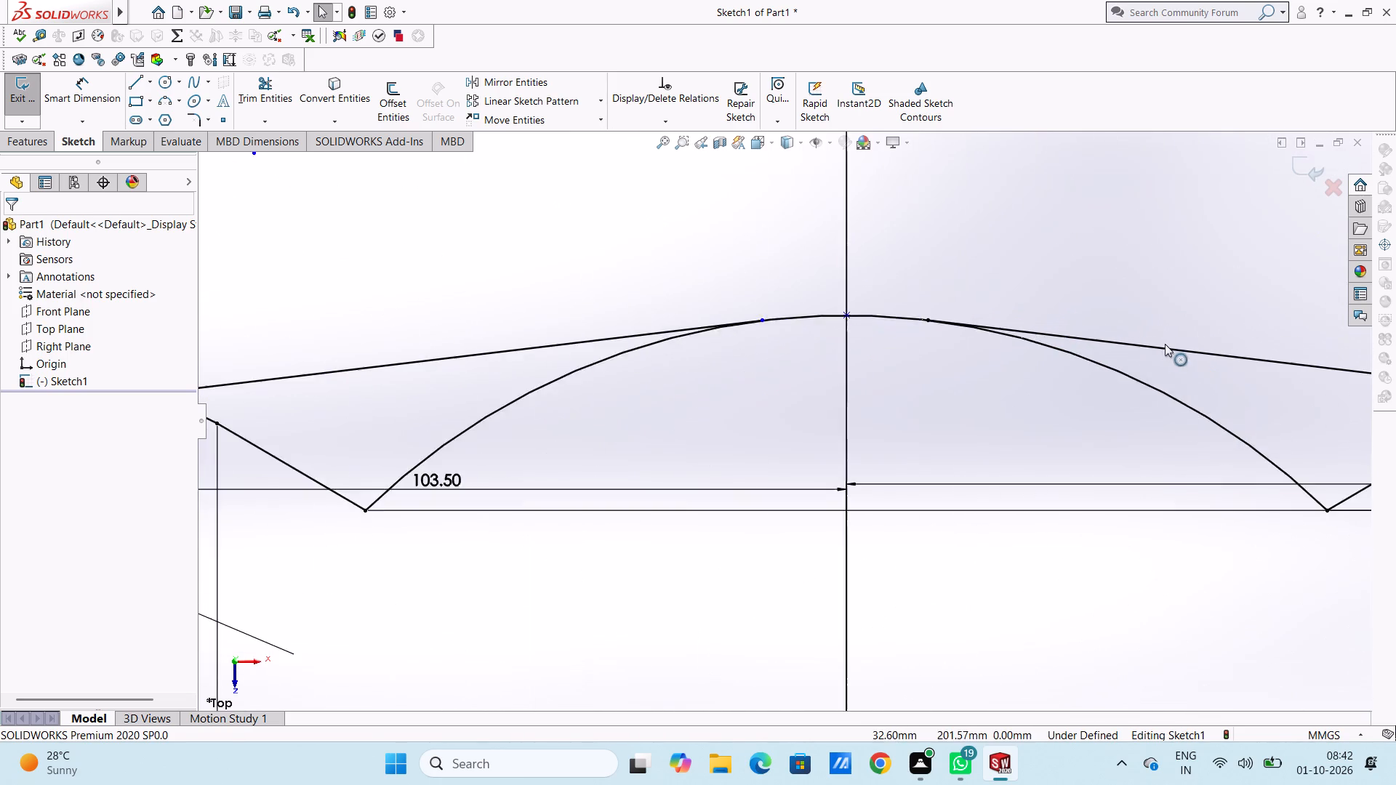
scroll(1165, 344, down, 1)
scroll(1115, 369, up, 5)
scroll(1269, 517, up, 4)
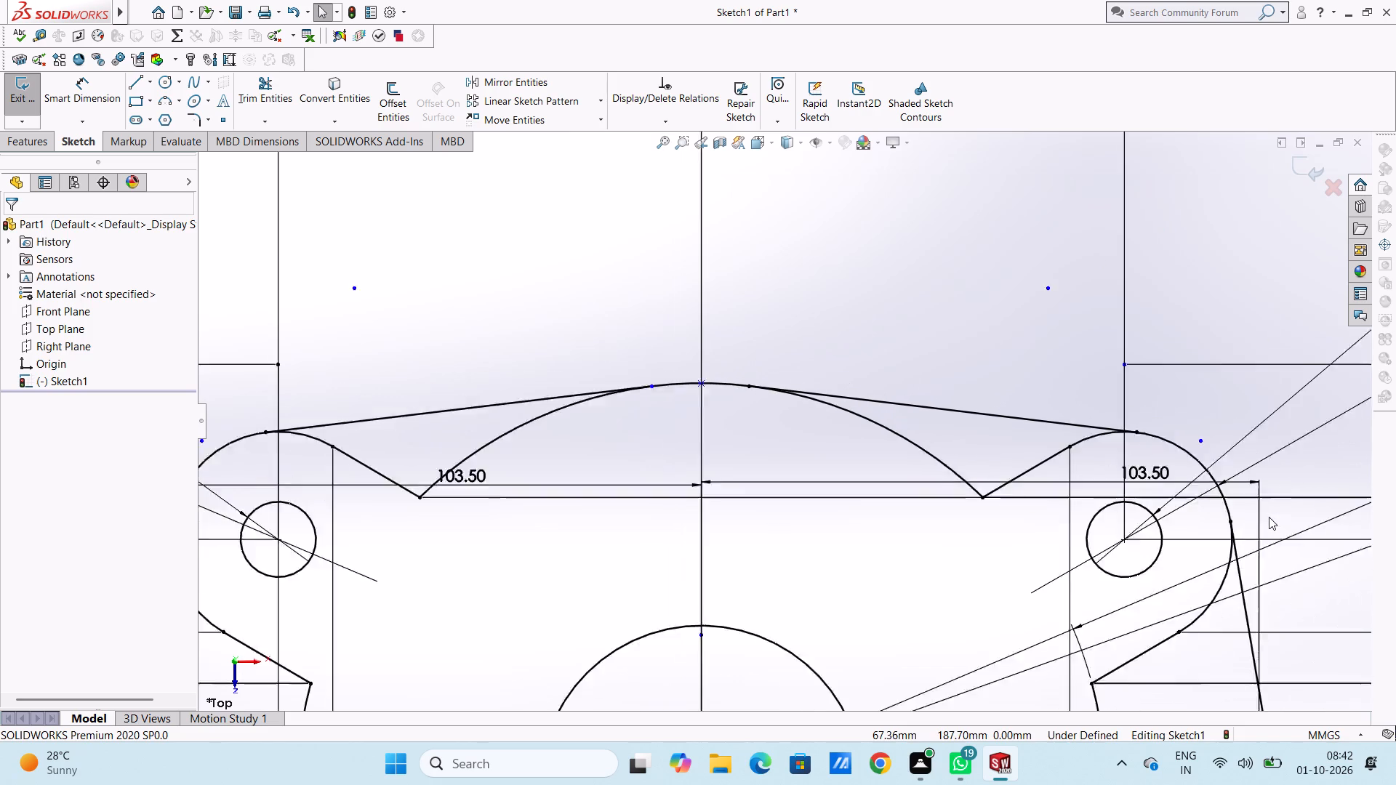
scroll(1153, 482, down, 6)
scroll(967, 418, down, 4)
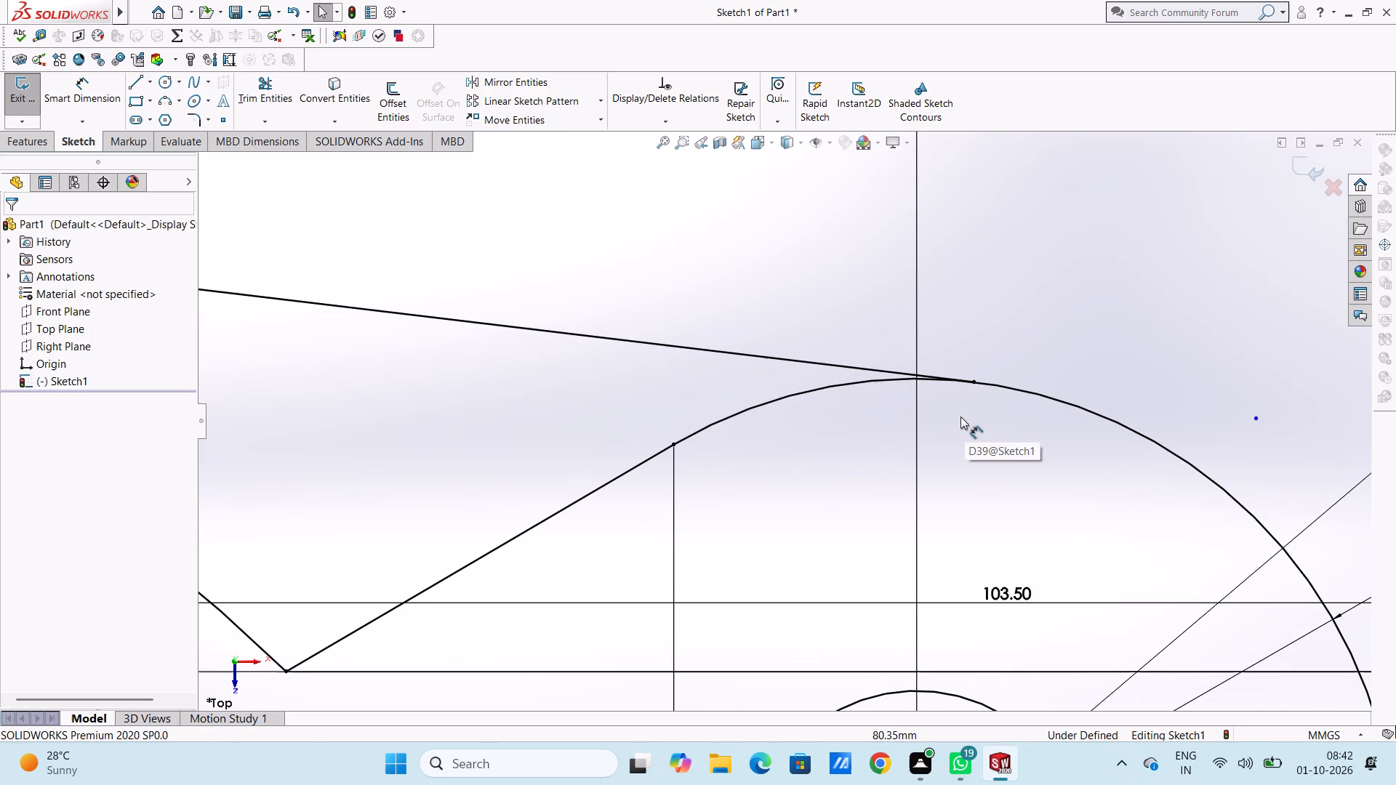
scroll(958, 416, up, 10)
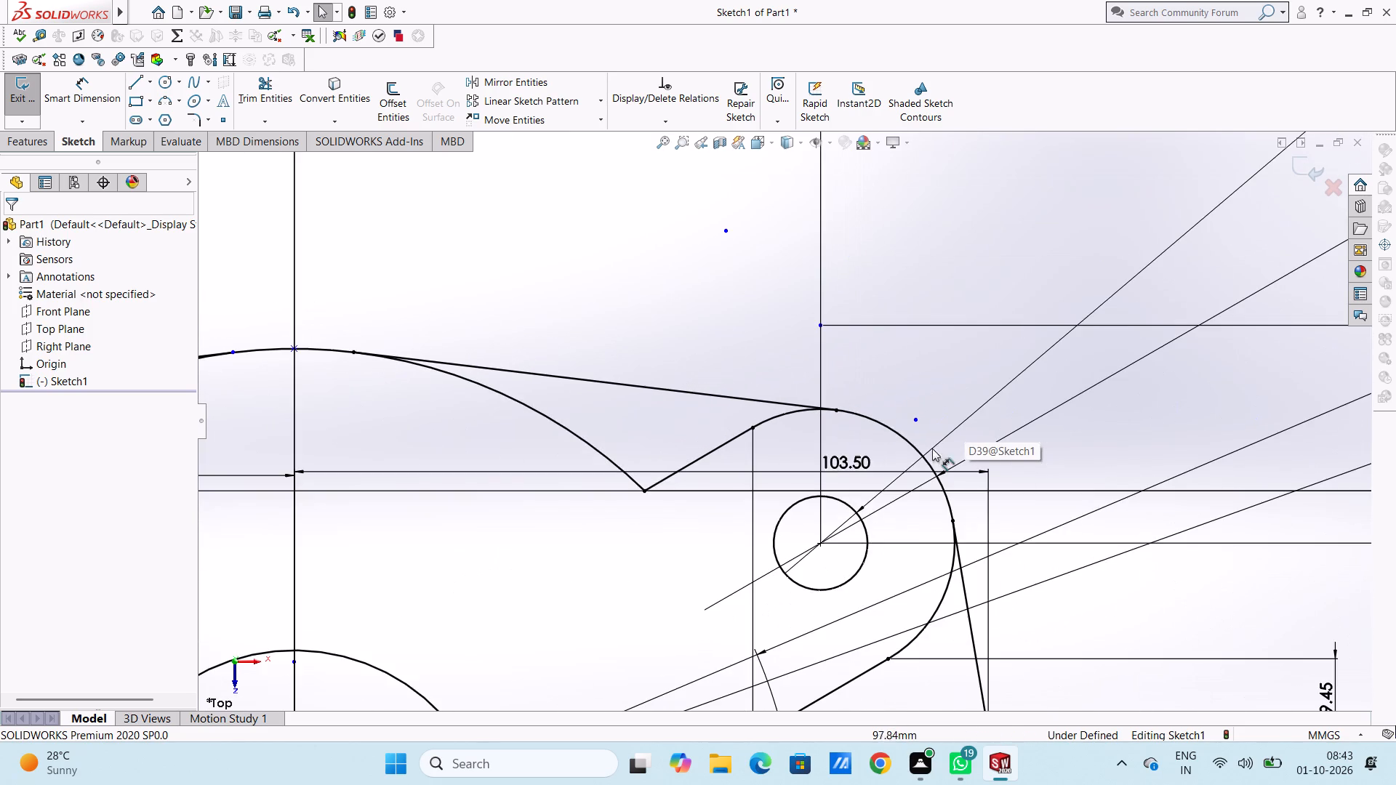
scroll(702, 458, up, 5)
scroll(508, 421, up, 3)
scroll(496, 441, down, 3)
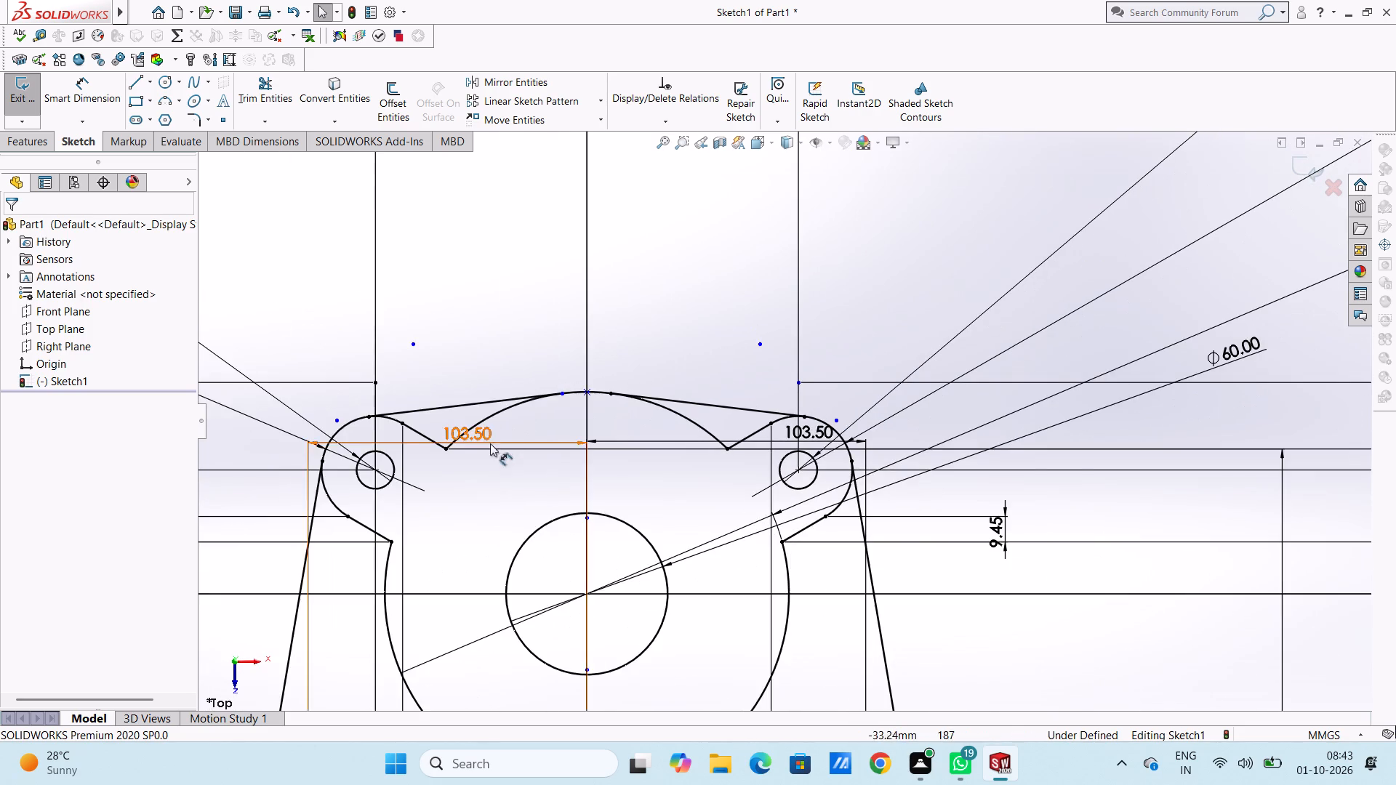
Examine closely the end of the upper-left tangent line where it meets the small lug's arc.
scroll(490, 443, down, 2)
scroll(359, 428, down, 4)
scroll(401, 381, down, 4)
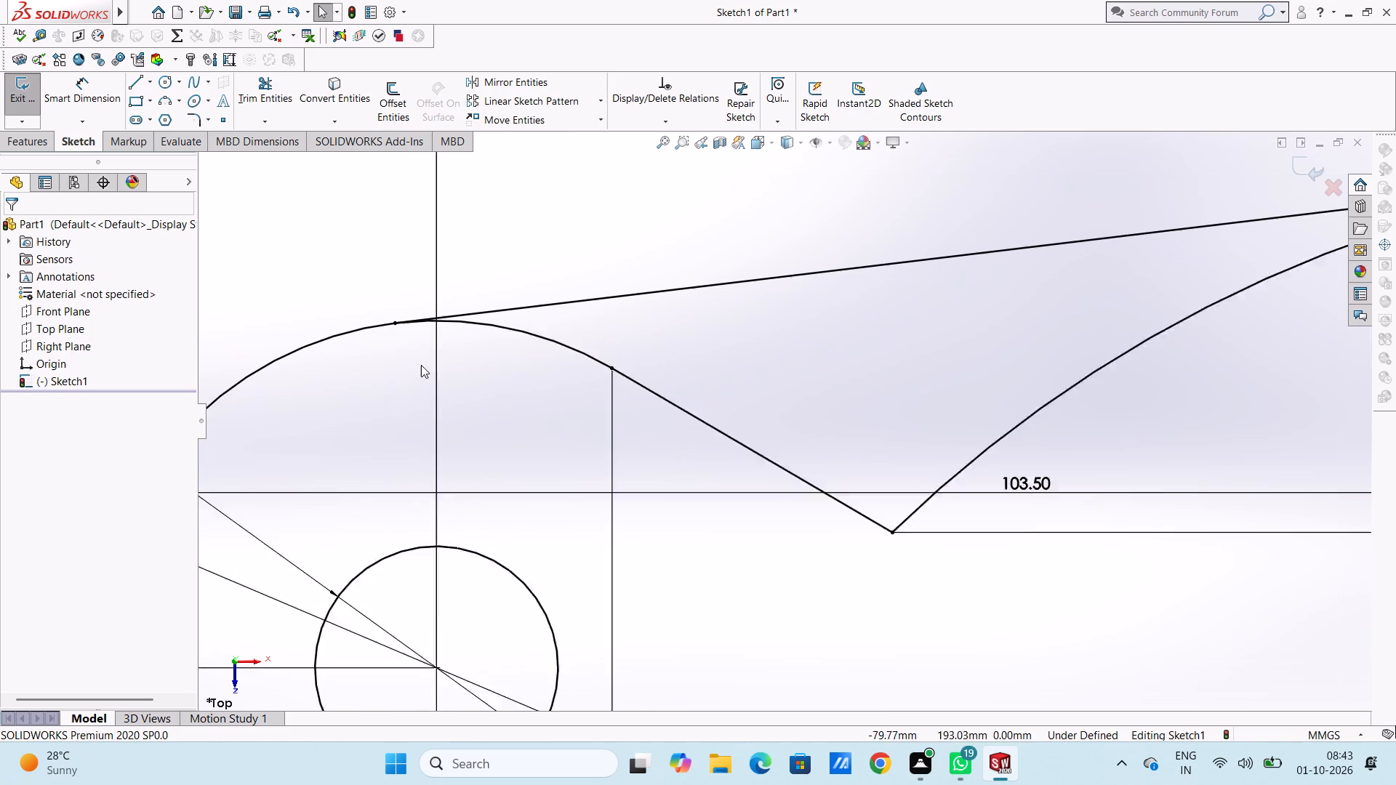
scroll(483, 318, down, 7)
scroll(545, 405, down, 2)
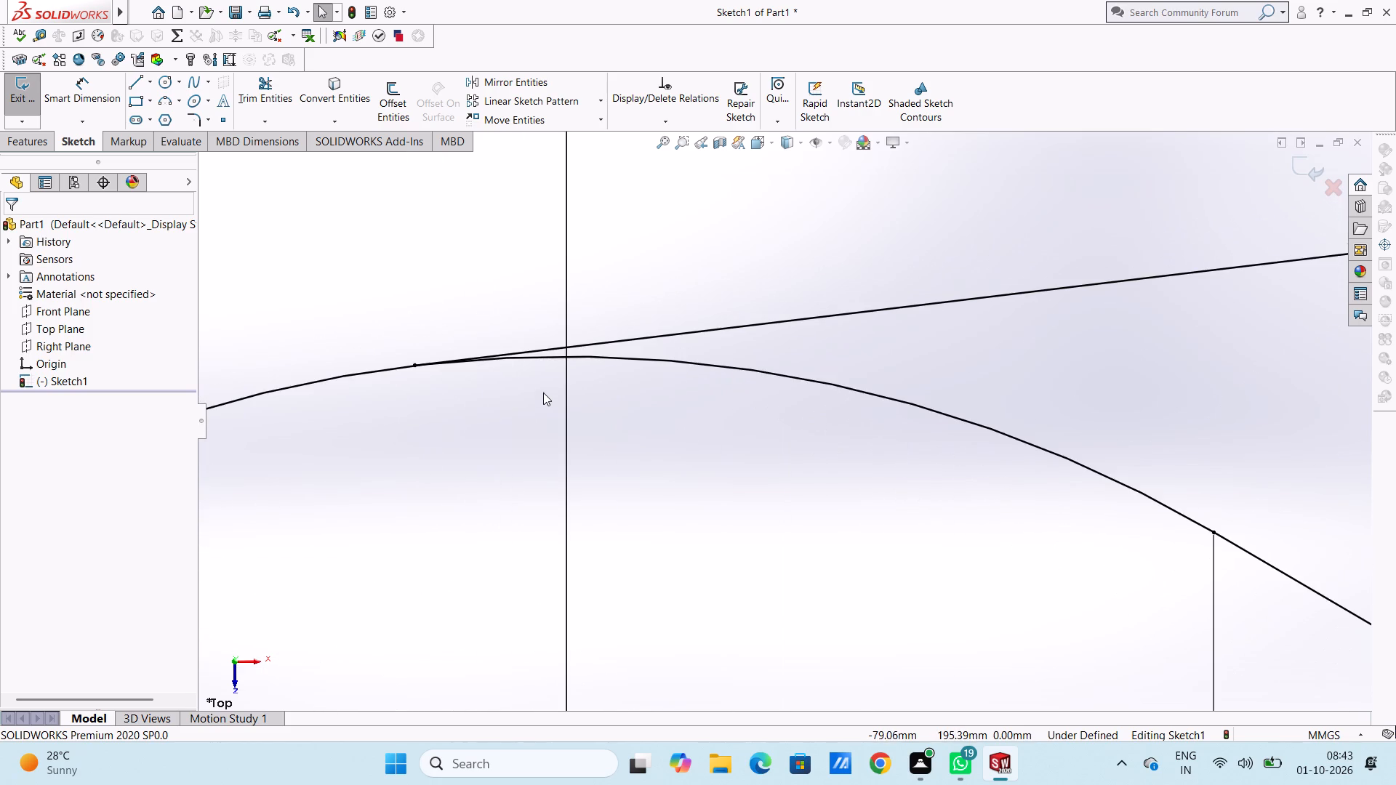
scroll(543, 392, down, 3)
scroll(558, 328, down, 4)
scroll(280, 379, down, 7)
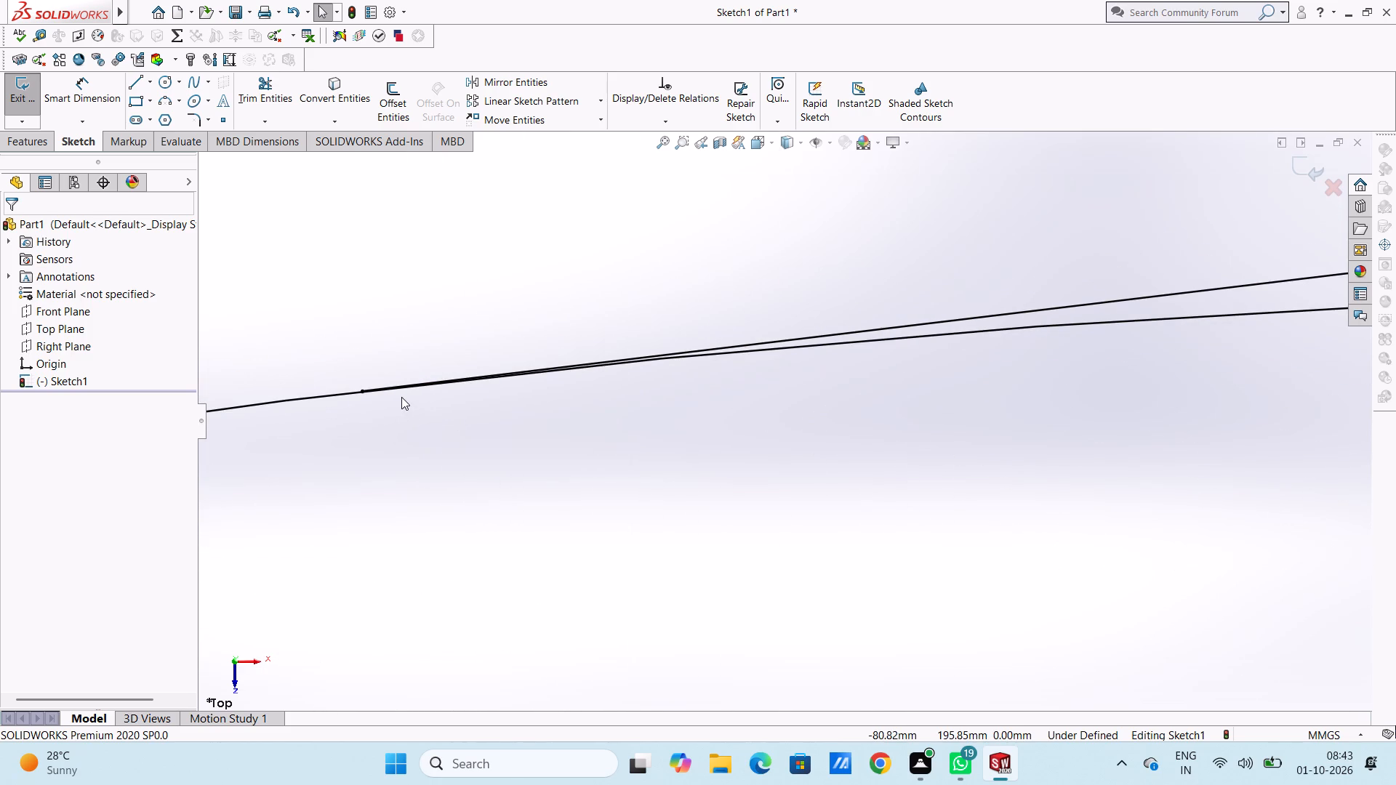
scroll(401, 397, down, 6)
scroll(554, 385, down, 1)
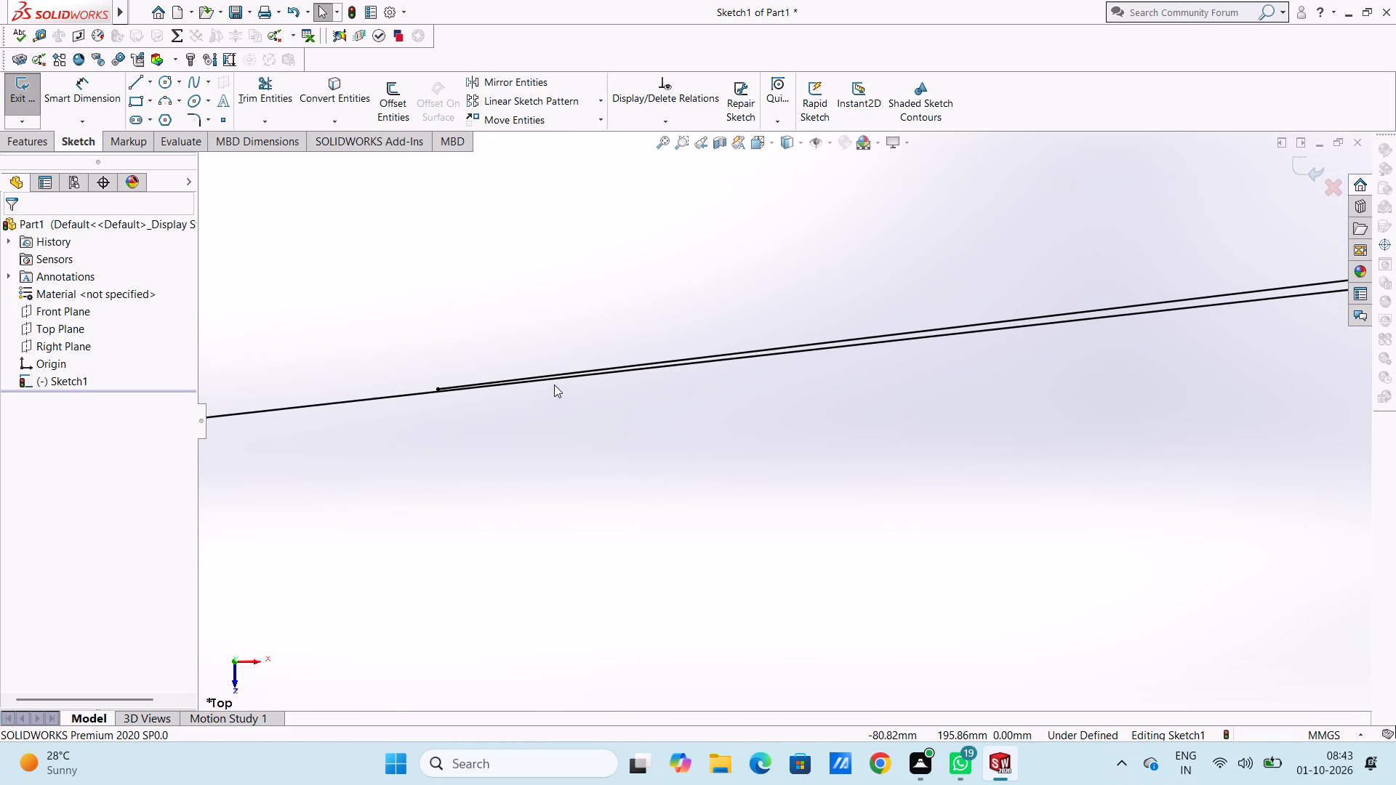
scroll(554, 385, down, 4)
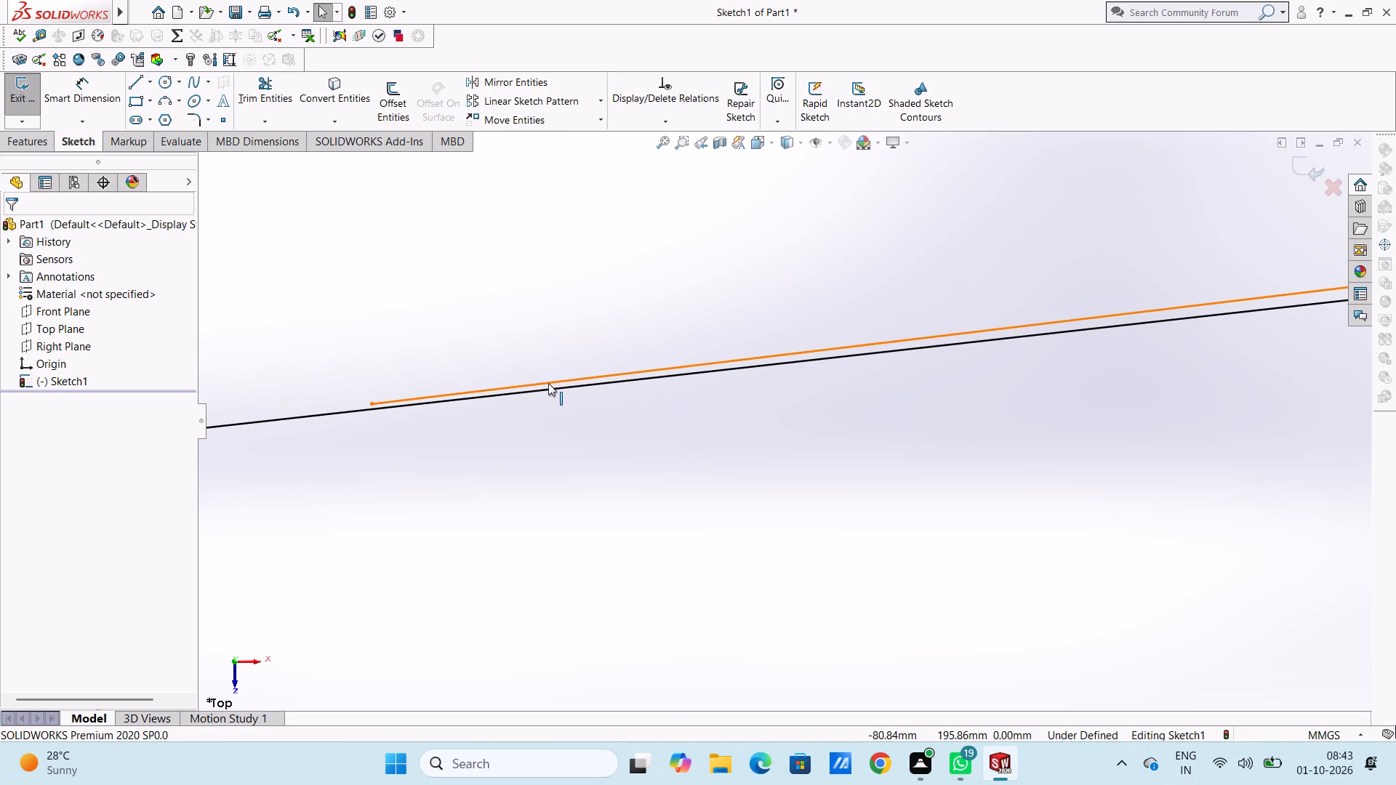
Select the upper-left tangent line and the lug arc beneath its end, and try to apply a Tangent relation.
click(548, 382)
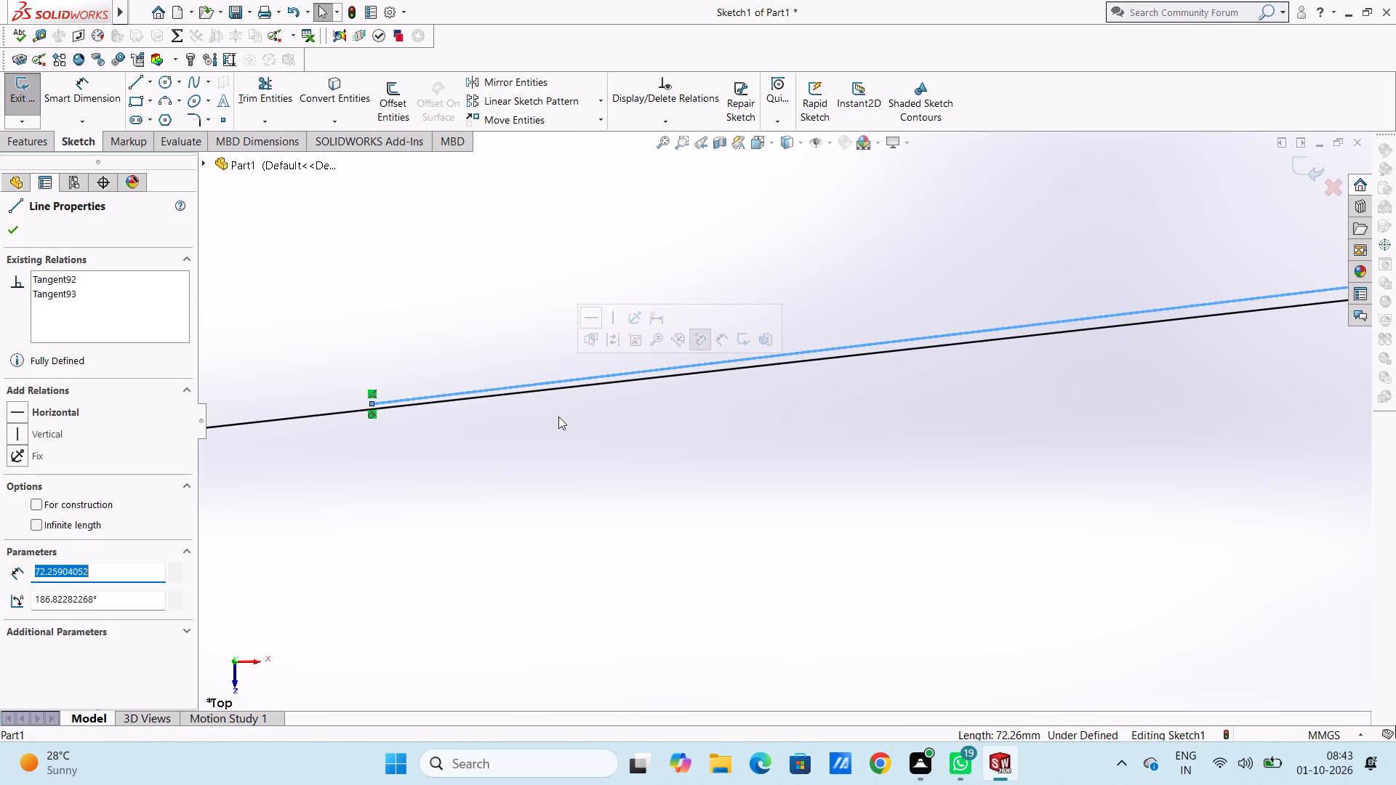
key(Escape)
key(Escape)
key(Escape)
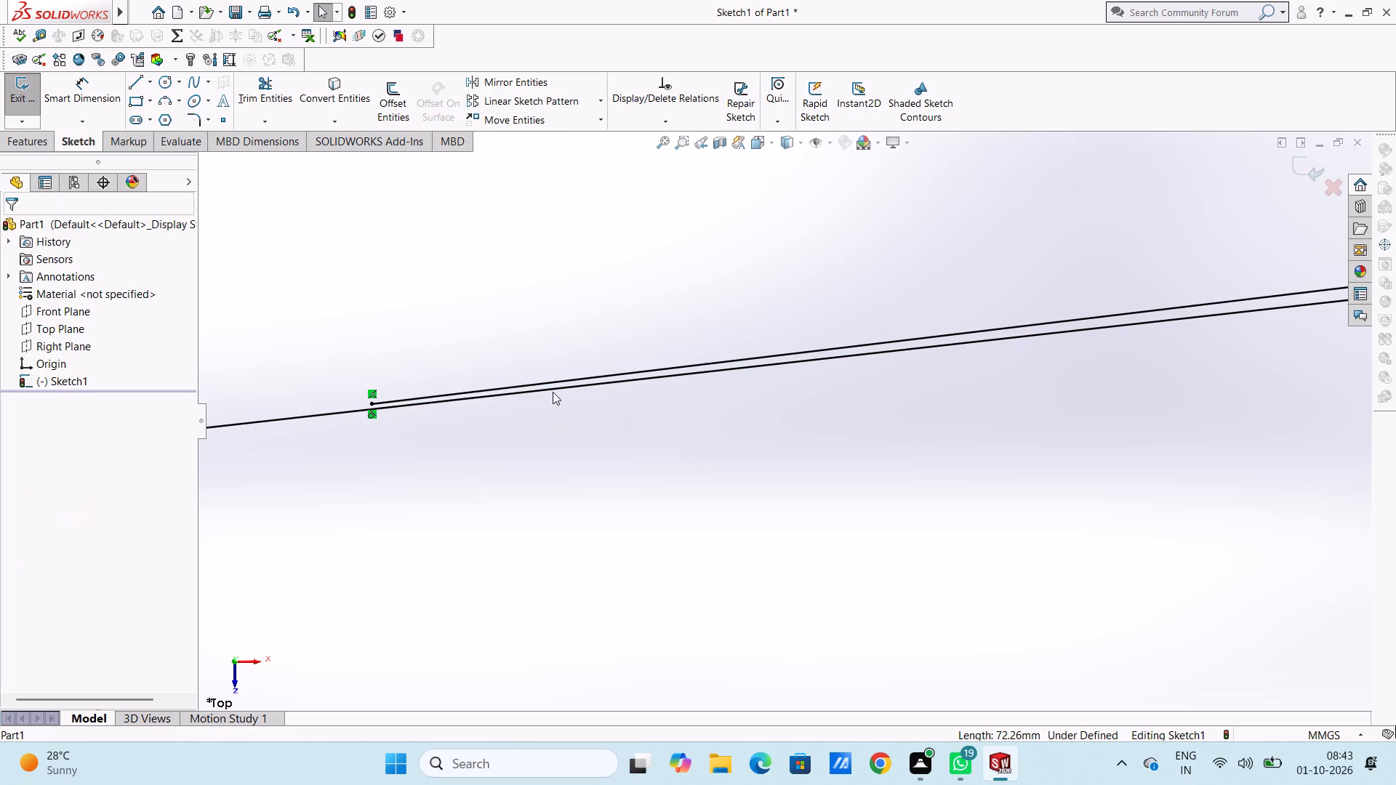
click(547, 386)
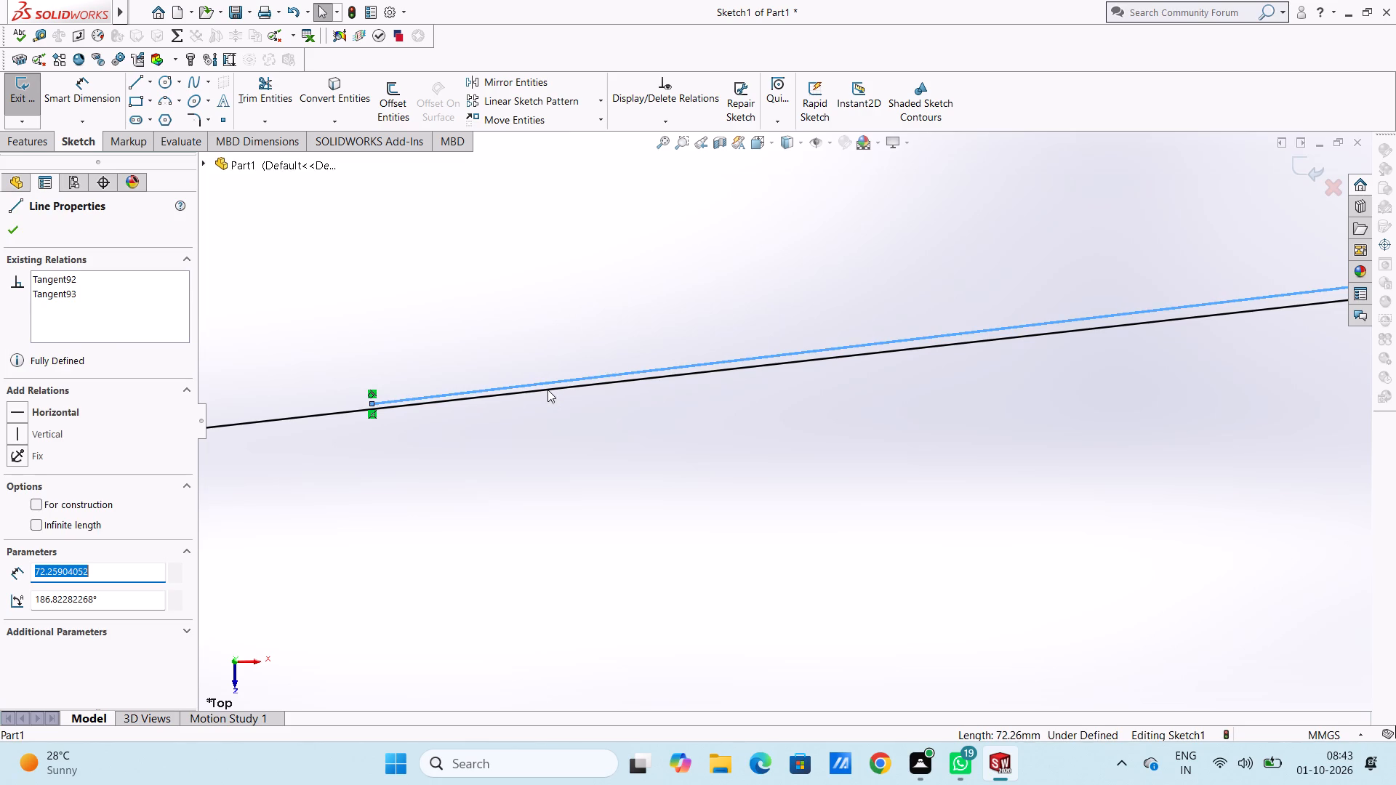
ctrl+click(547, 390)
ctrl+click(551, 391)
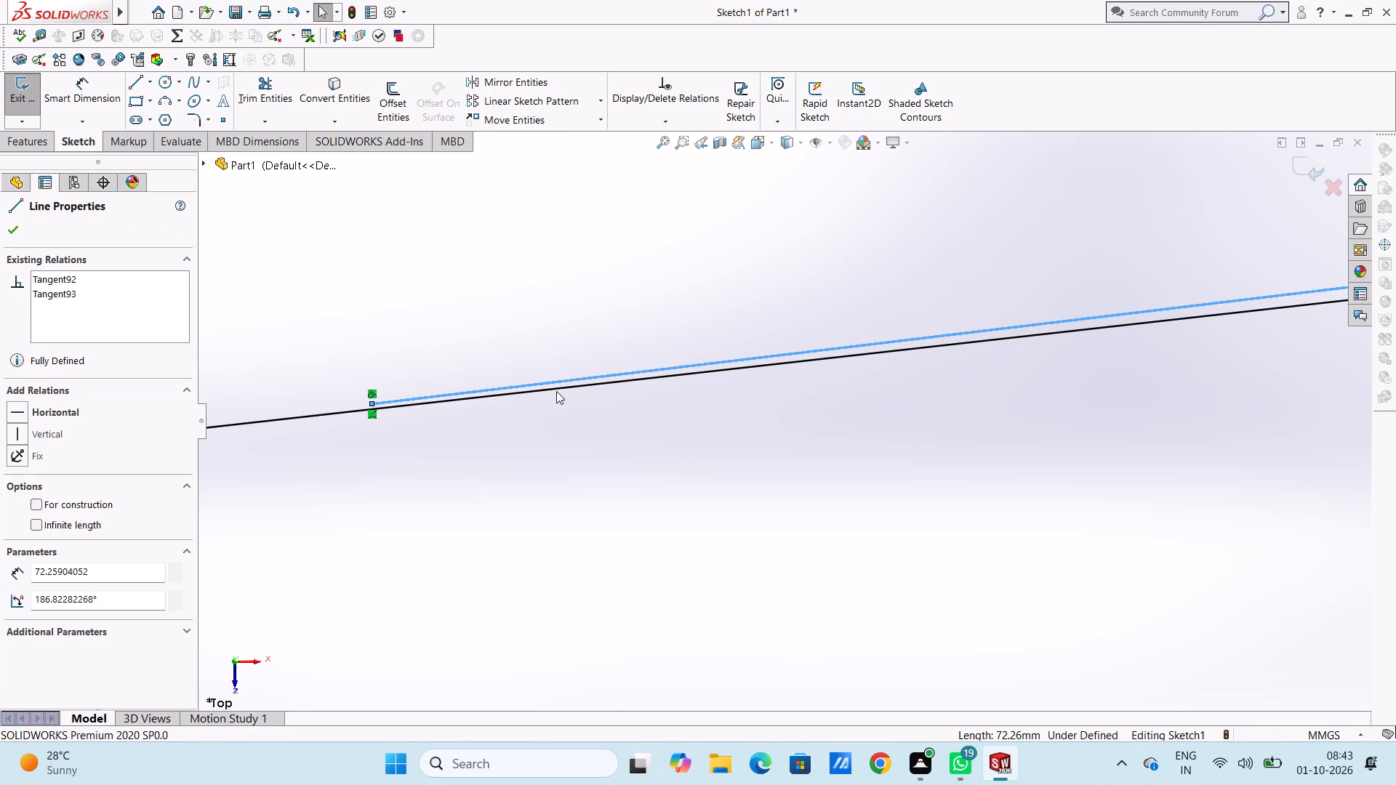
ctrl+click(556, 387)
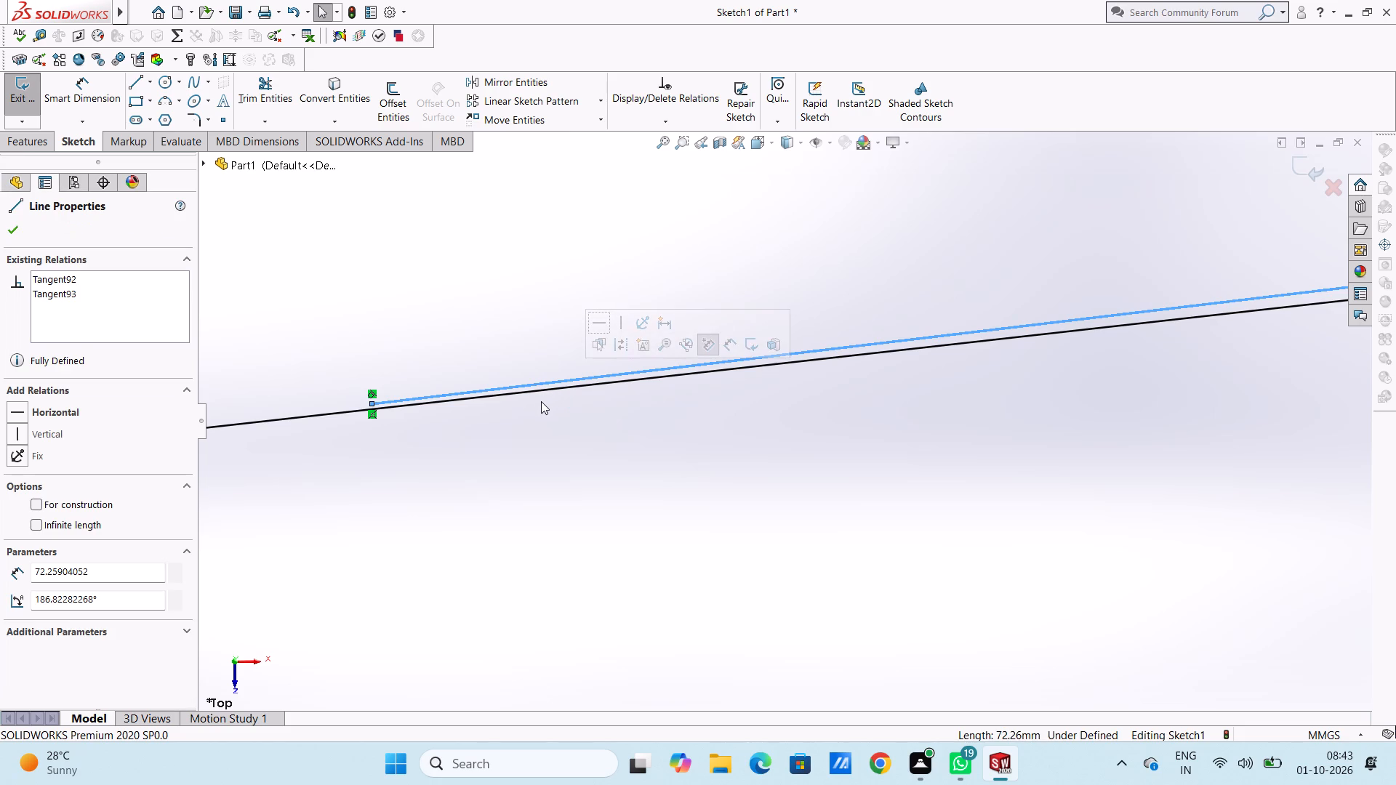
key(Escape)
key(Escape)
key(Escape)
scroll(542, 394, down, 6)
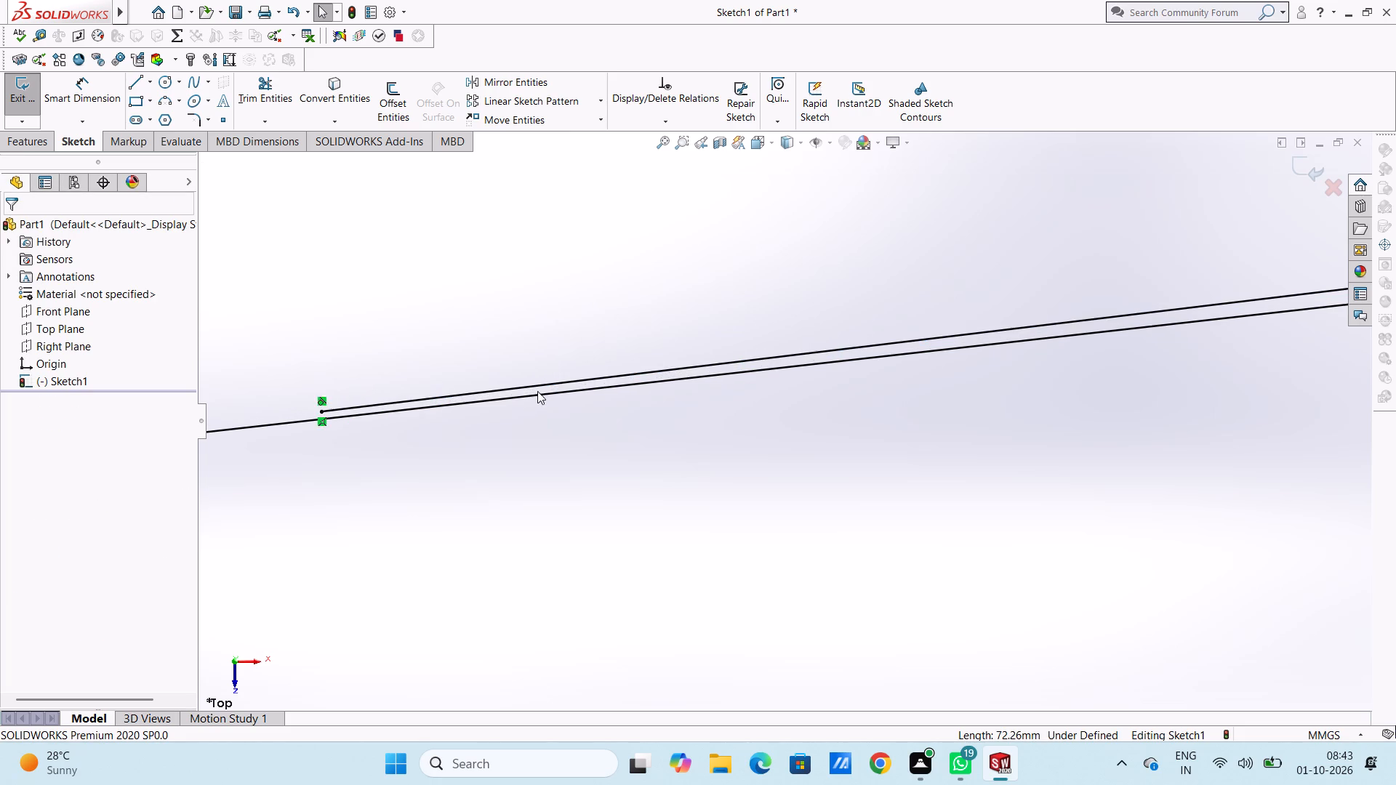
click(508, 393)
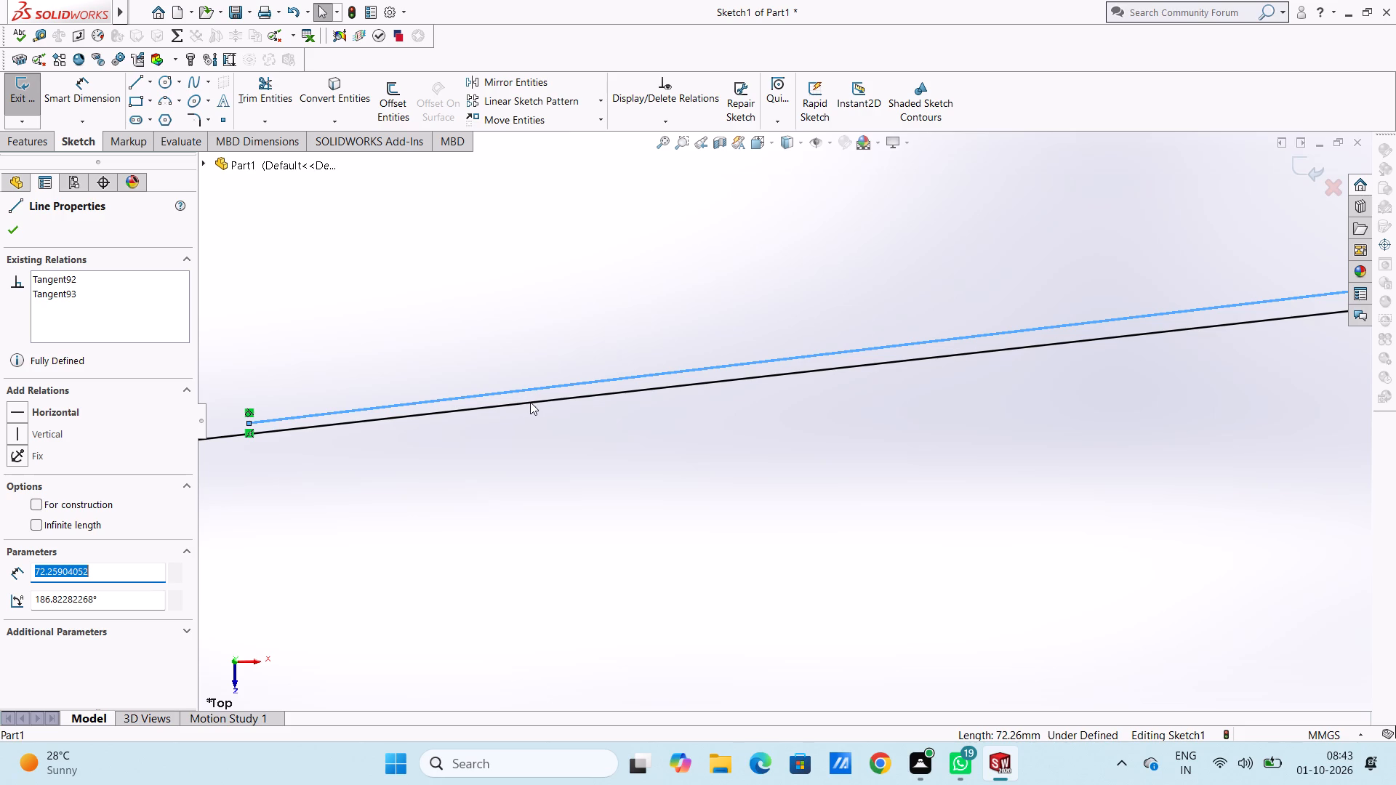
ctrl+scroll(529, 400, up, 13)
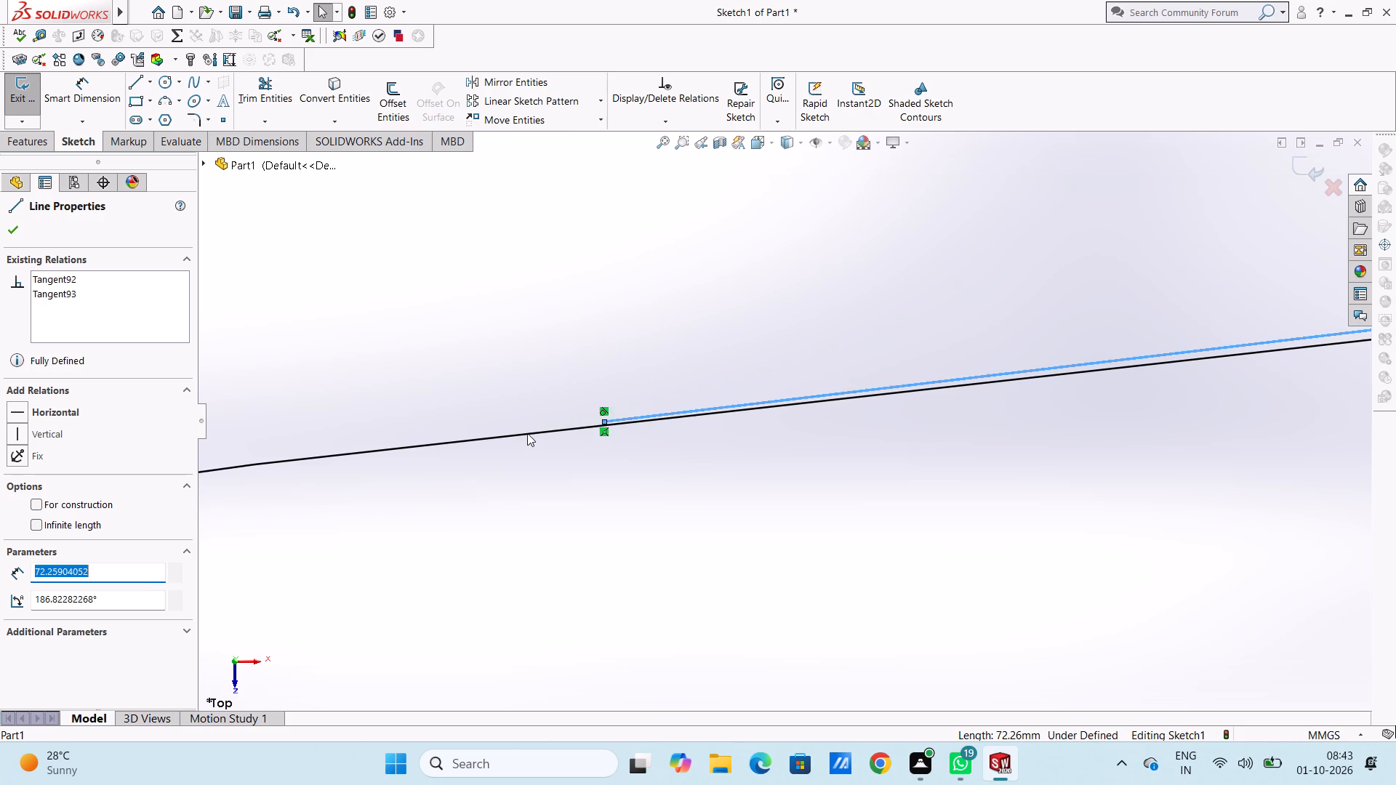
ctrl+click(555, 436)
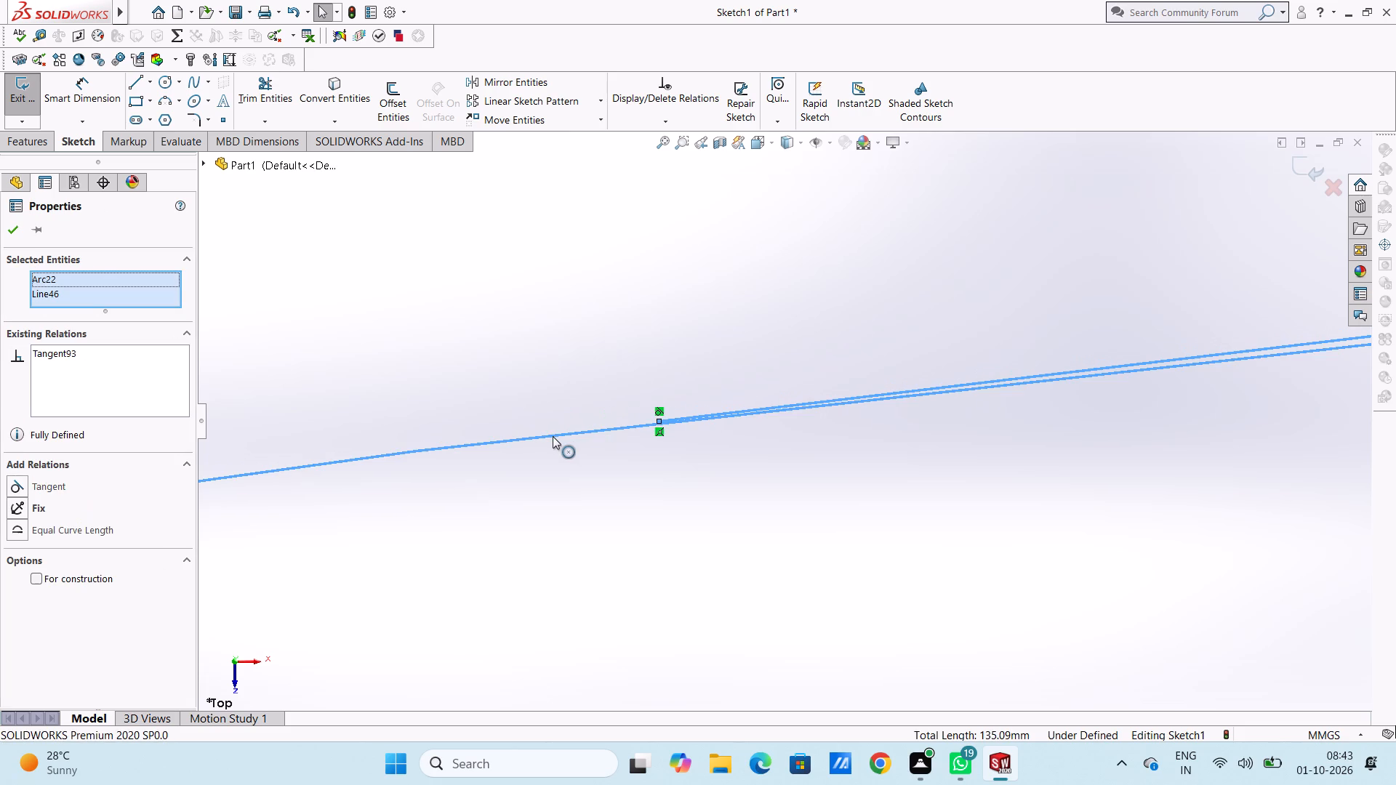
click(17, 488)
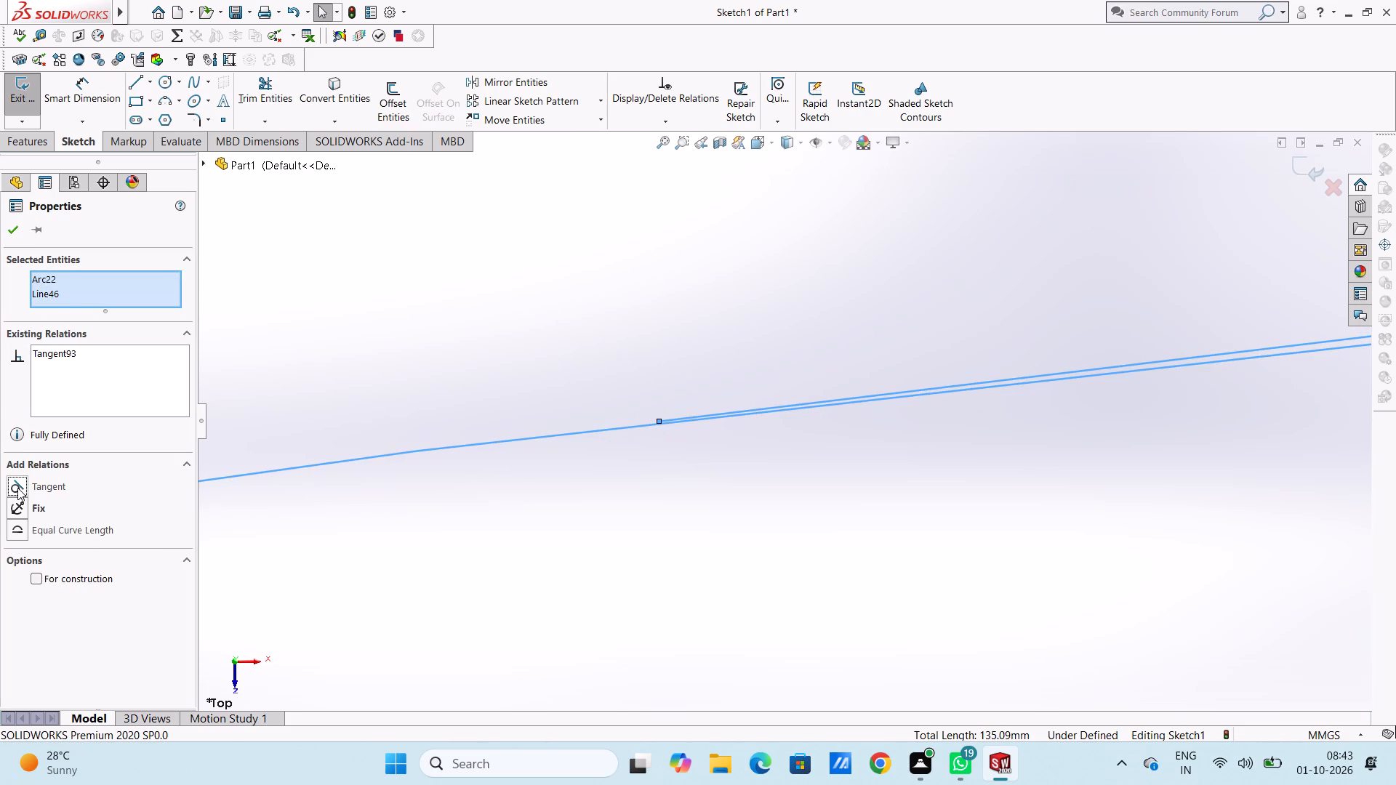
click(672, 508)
Delete the tangent line between the upper-left lug and the central arc.
scroll(746, 435, down, 5)
scroll(745, 427, up, 6)
ctrl+scroll(738, 408, down, 5)
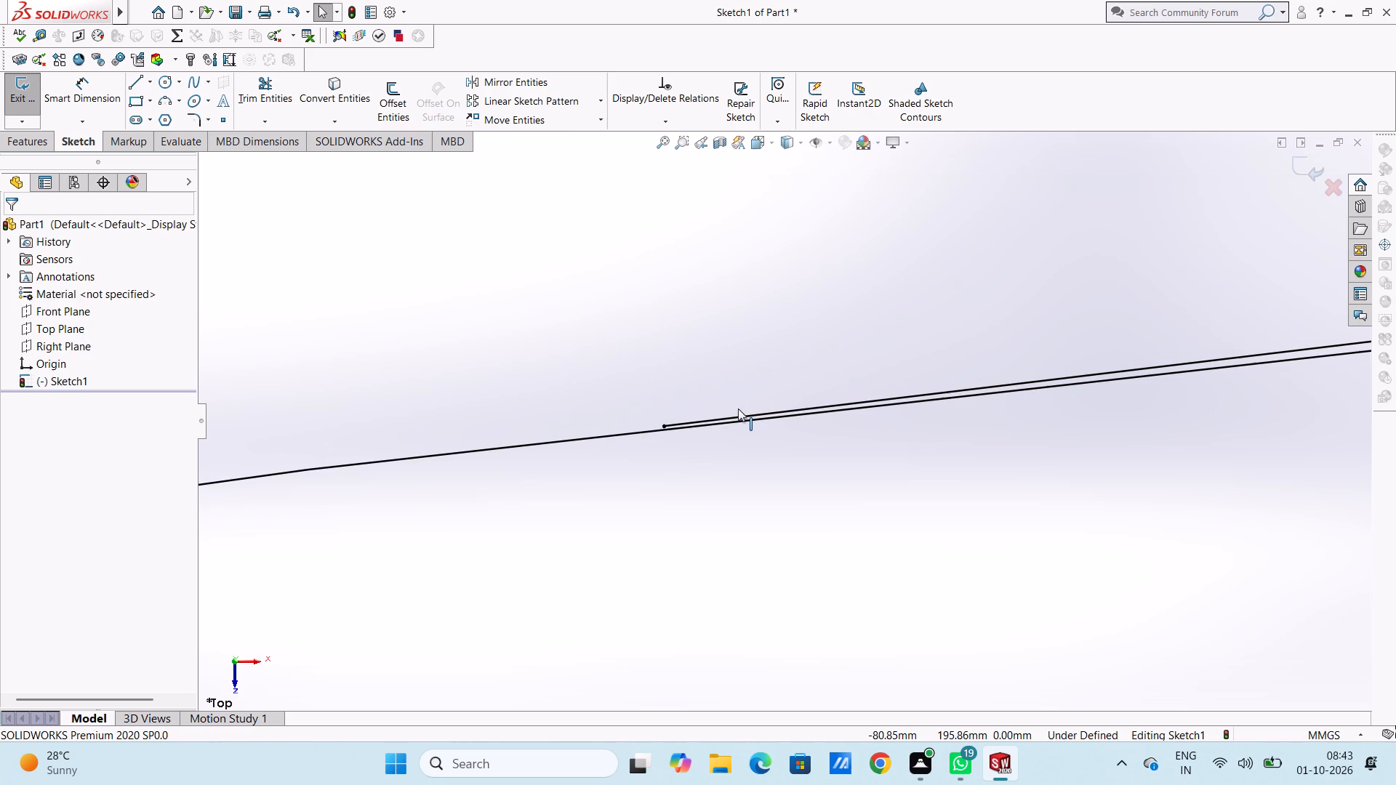
scroll(739, 408, down, 4)
click(743, 424)
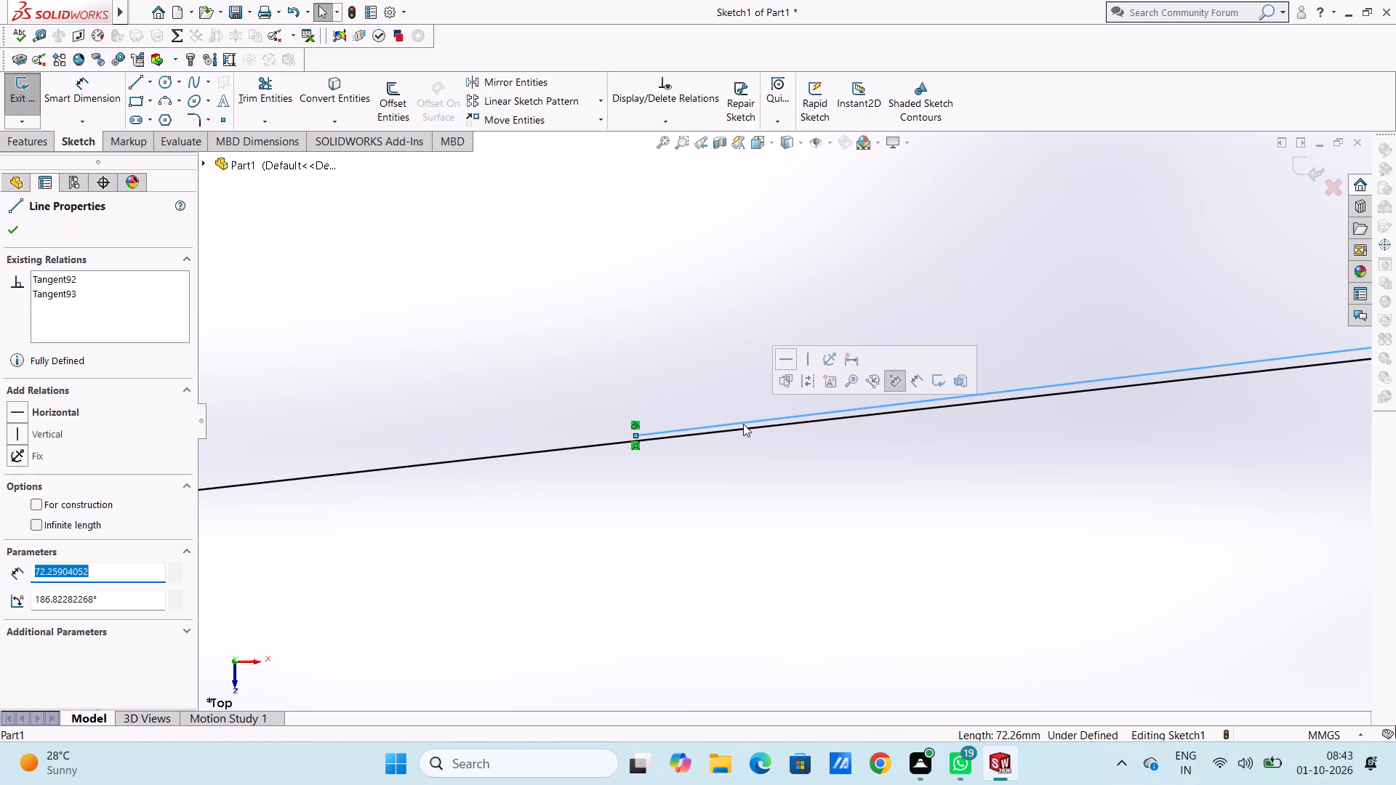
key(Delete)
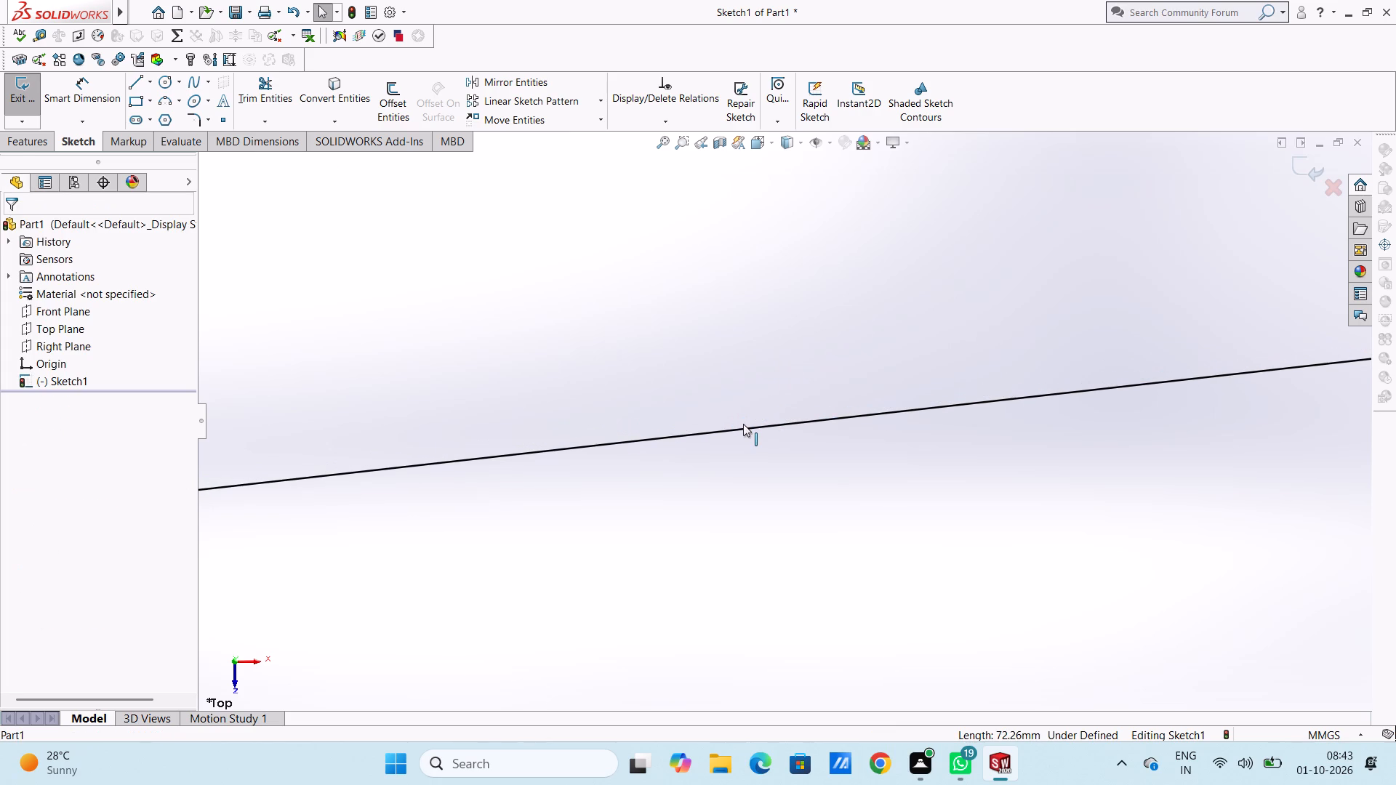
scroll(743, 424, up, 8)
scroll(743, 424, up, 20)
scroll(743, 424, up, 17)
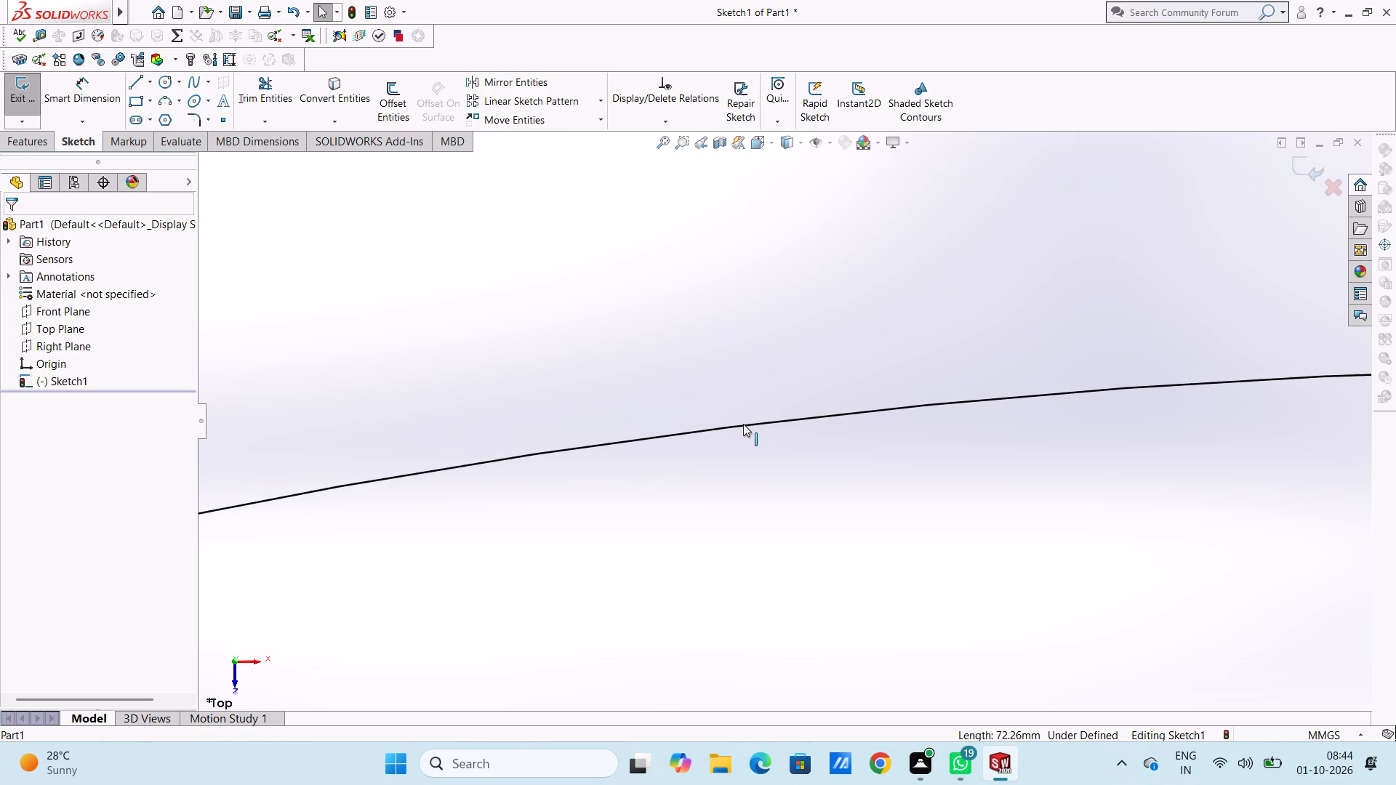
scroll(743, 424, up, 6)
scroll(743, 424, up, 20)
scroll(743, 424, up, 13)
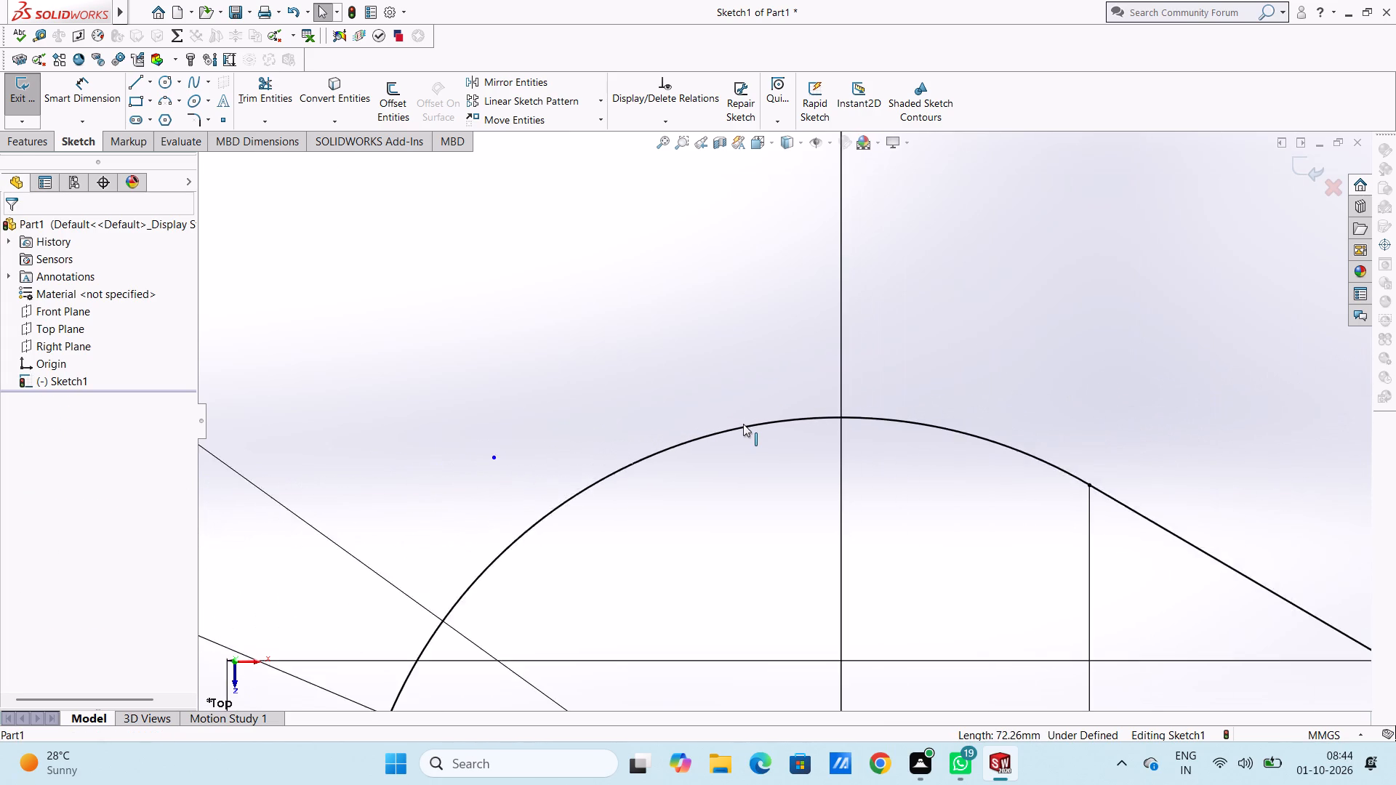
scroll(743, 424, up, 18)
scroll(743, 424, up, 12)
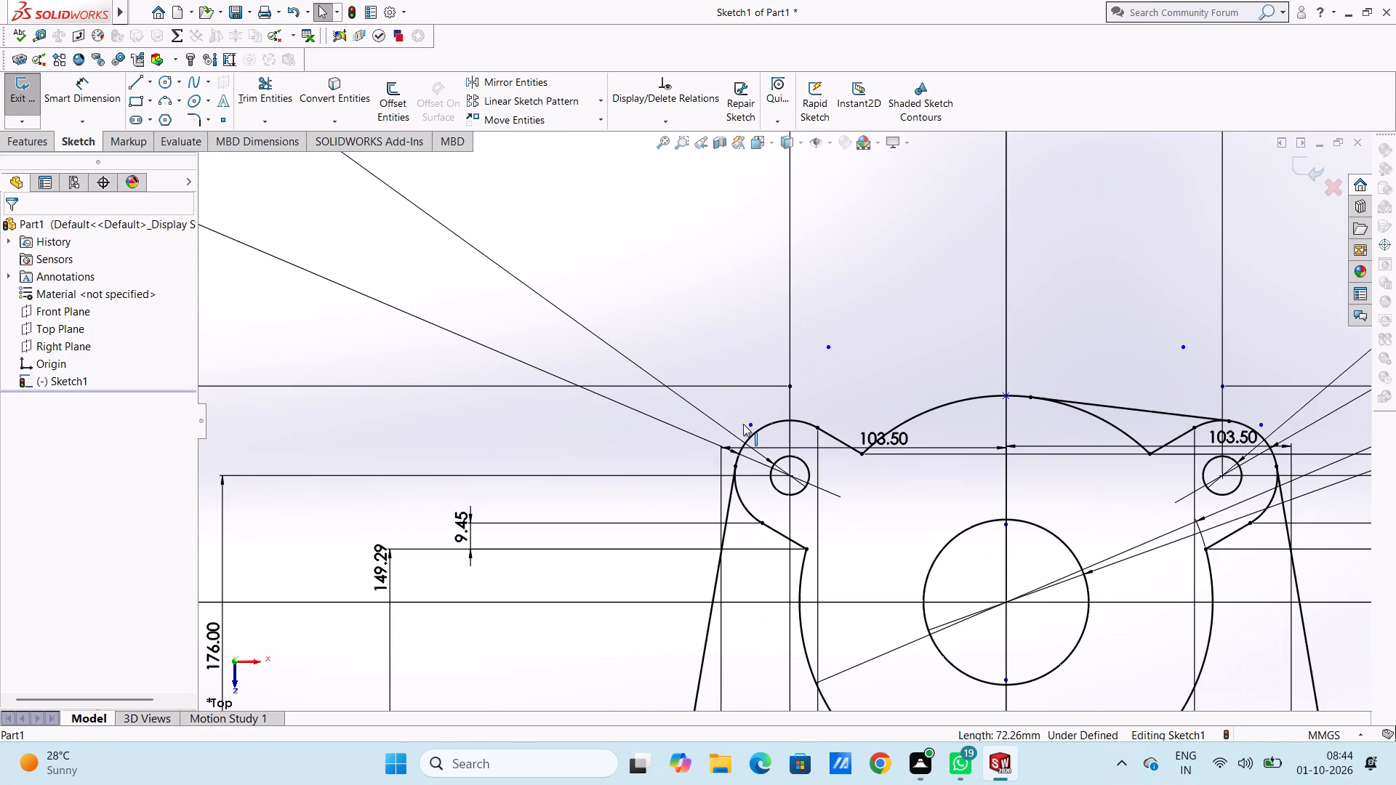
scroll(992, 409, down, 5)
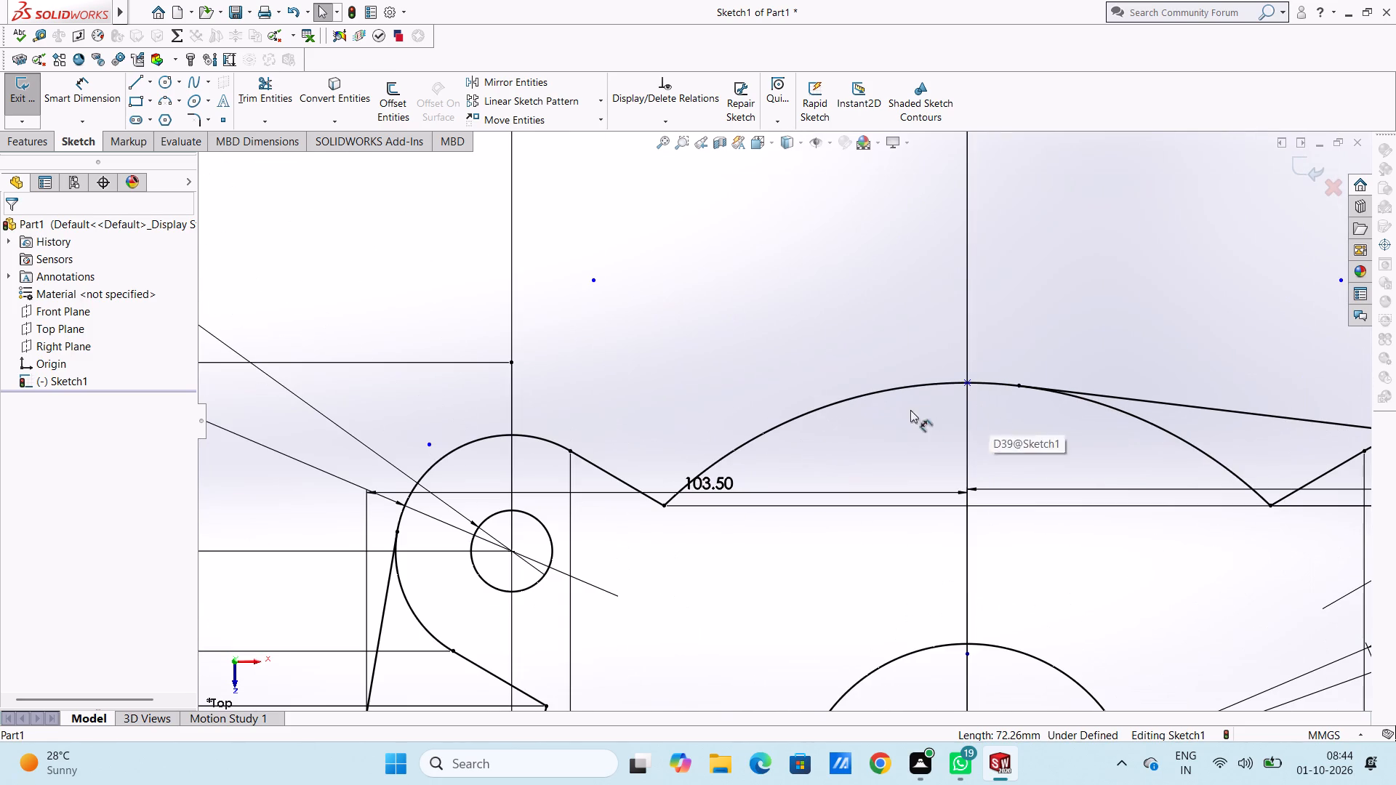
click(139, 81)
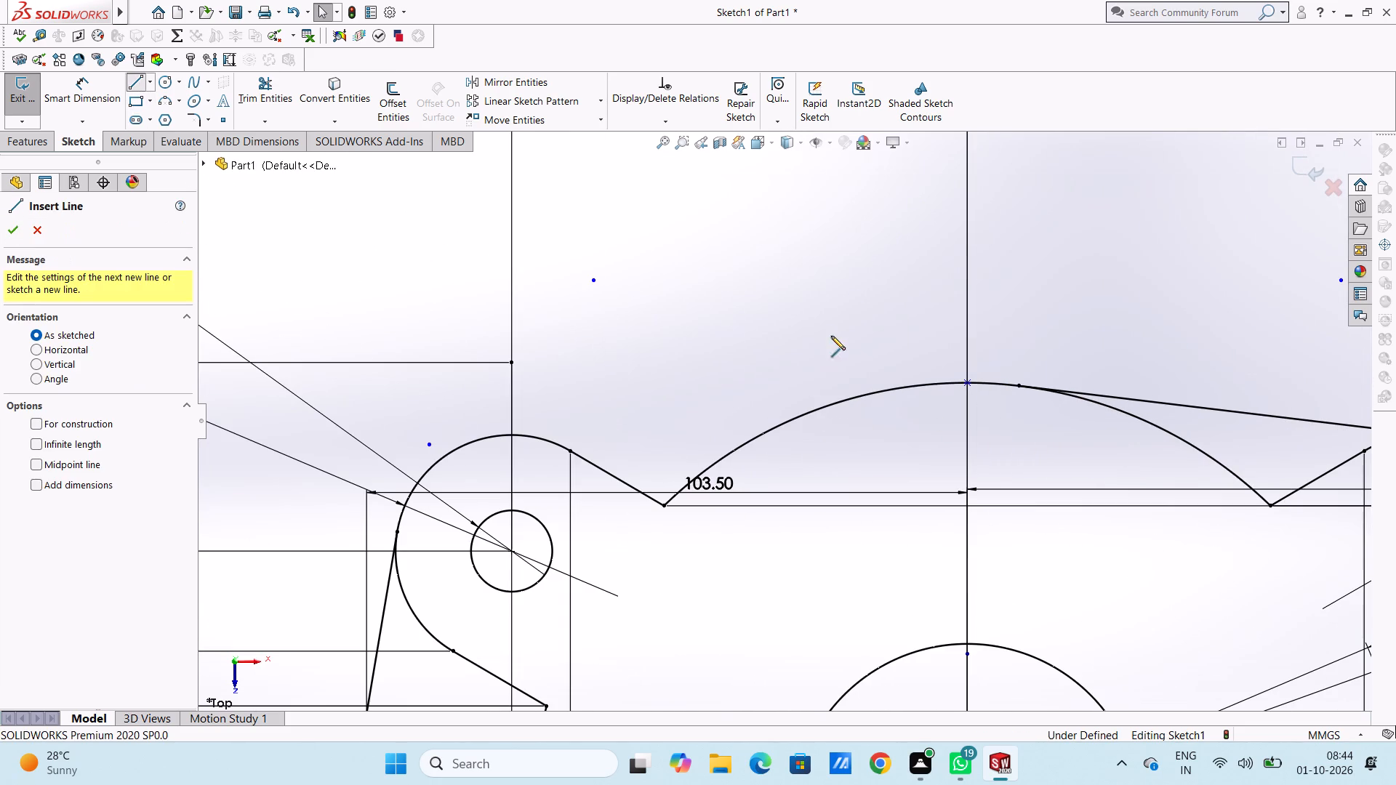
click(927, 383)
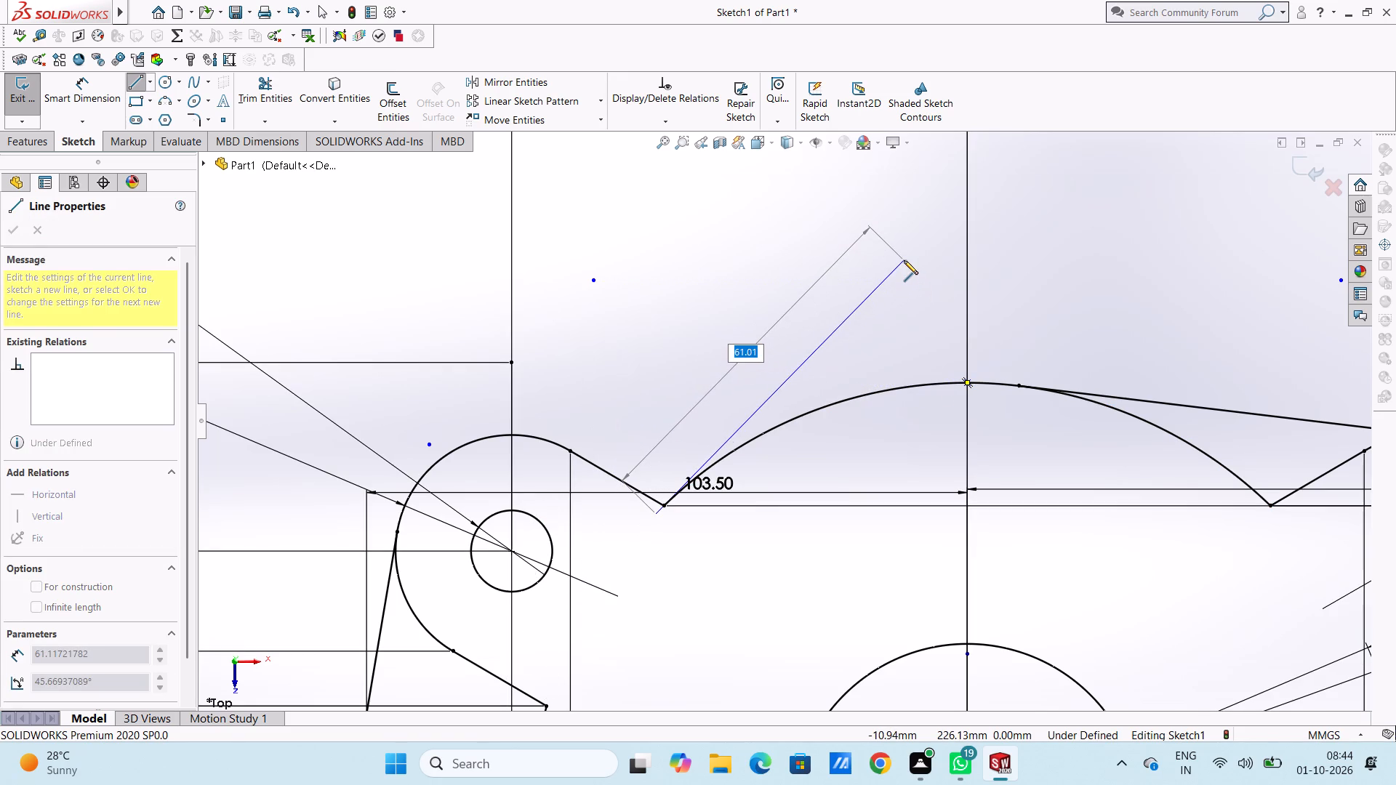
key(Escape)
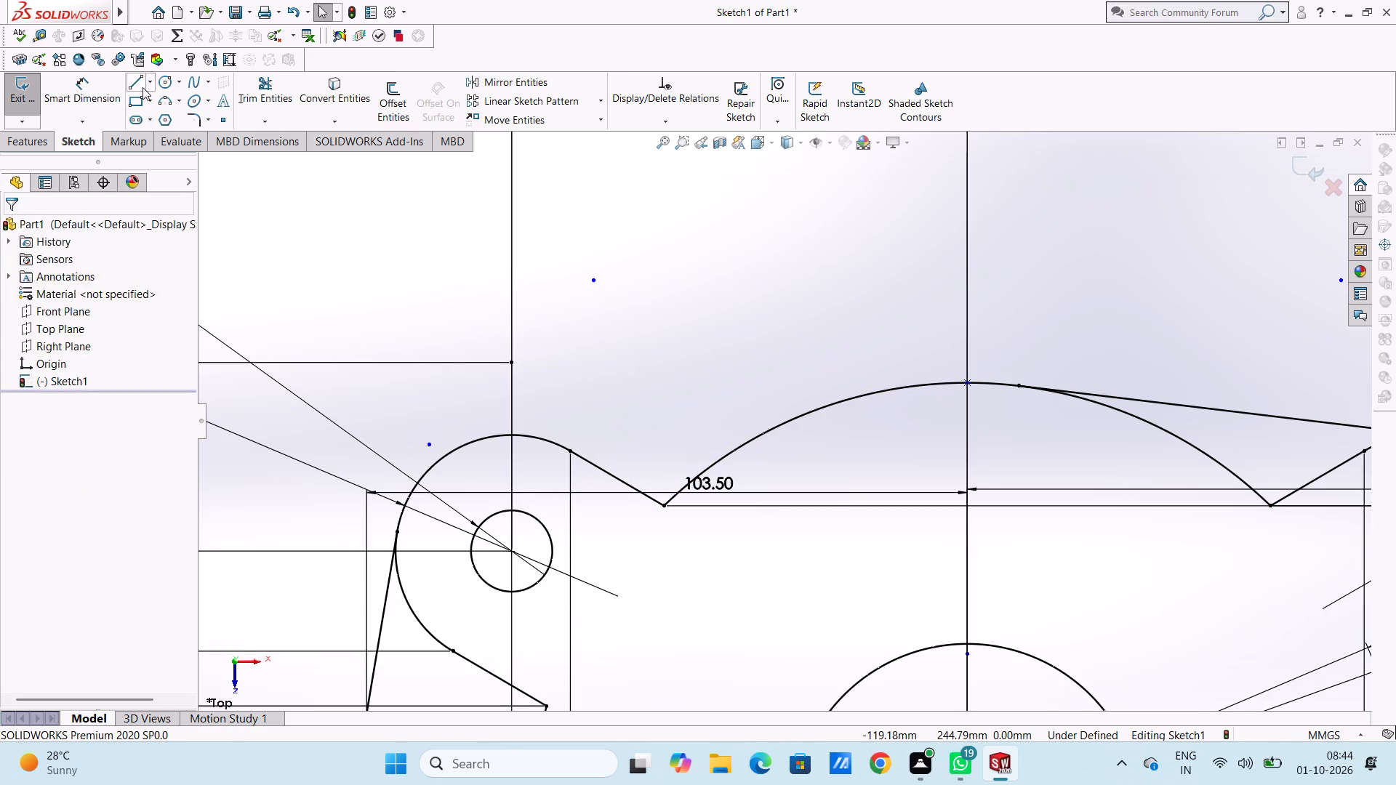
Draw a line about 72 mm long from the central arc, just left of its apex, to the top of the upper-left lug arc.
click(137, 82)
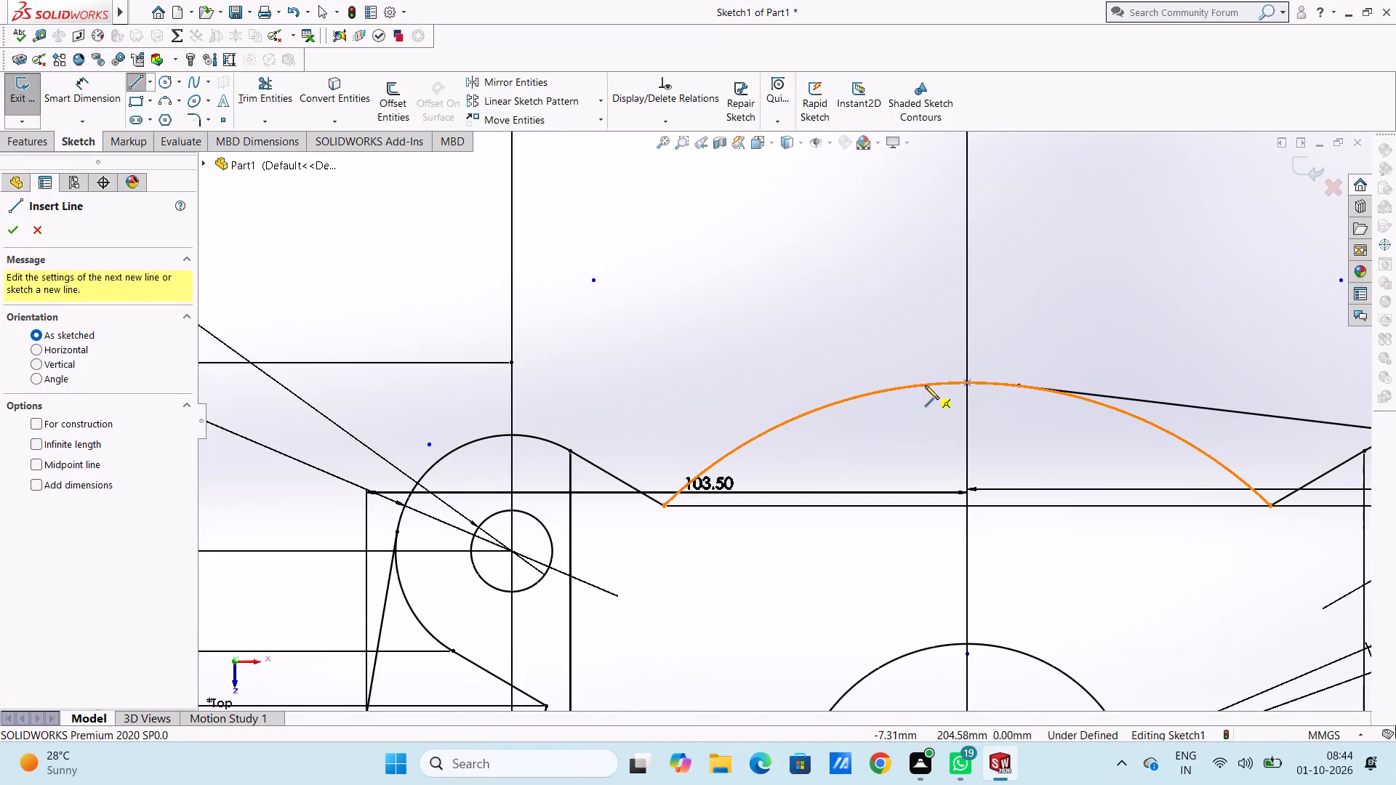
click(925, 385)
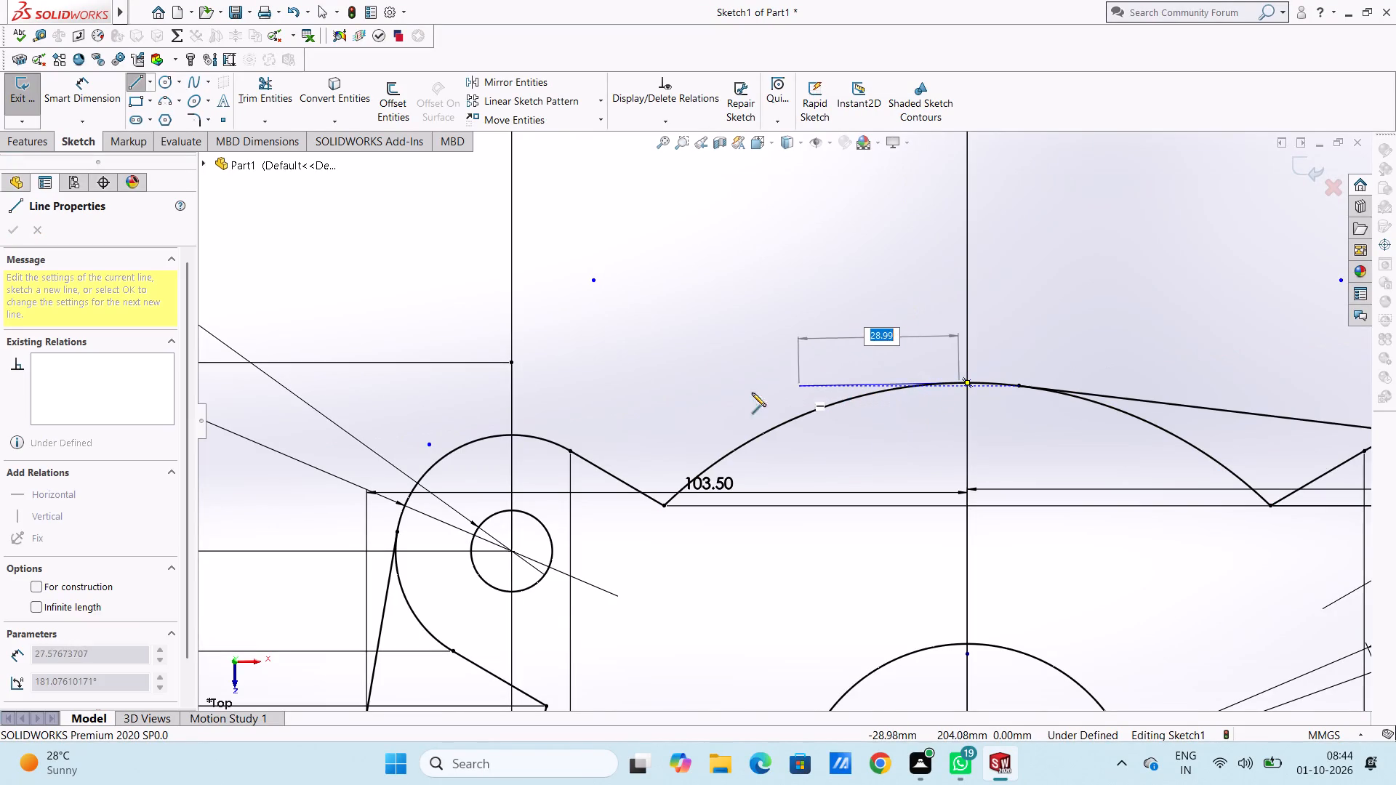
click(498, 436)
key(Escape)
key(Escape)
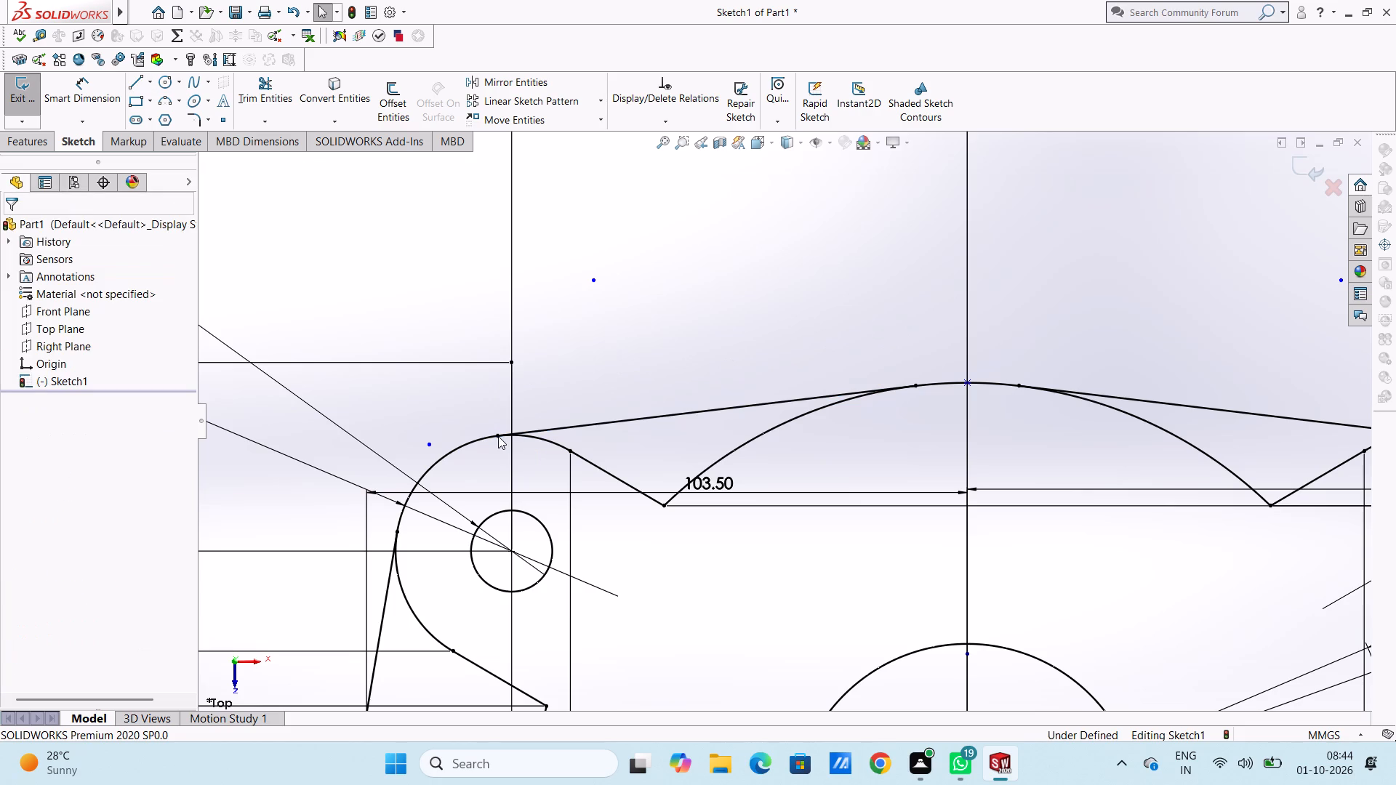
key(Escape)
Start a Boss-Extrude and select the two gap regions beneath the upper tangent lines, the central lug-shaped region and the surrounding plate region.
scroll(498, 436, up, 13)
scroll(503, 441, down, 1)
scroll(503, 441, up, 6)
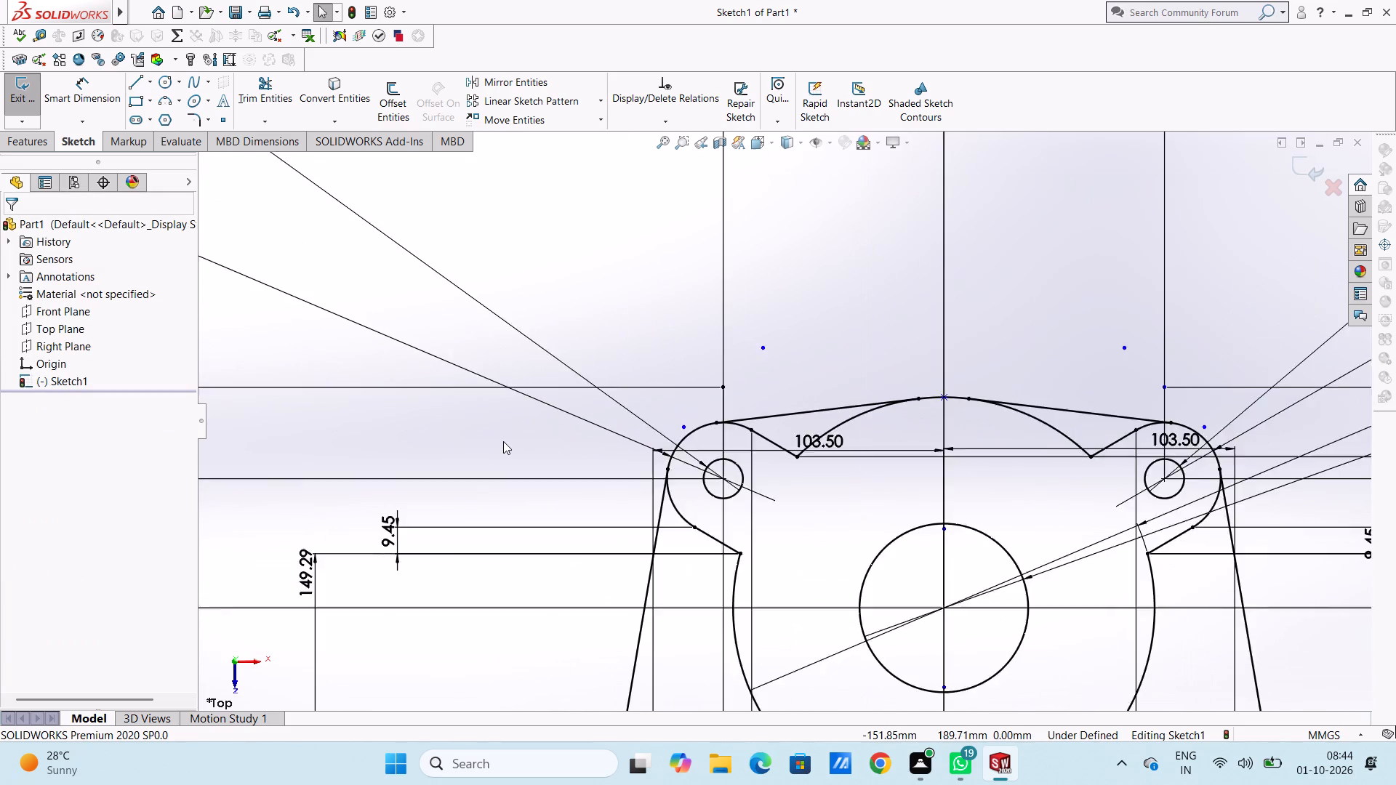
scroll(936, 527, up, 4)
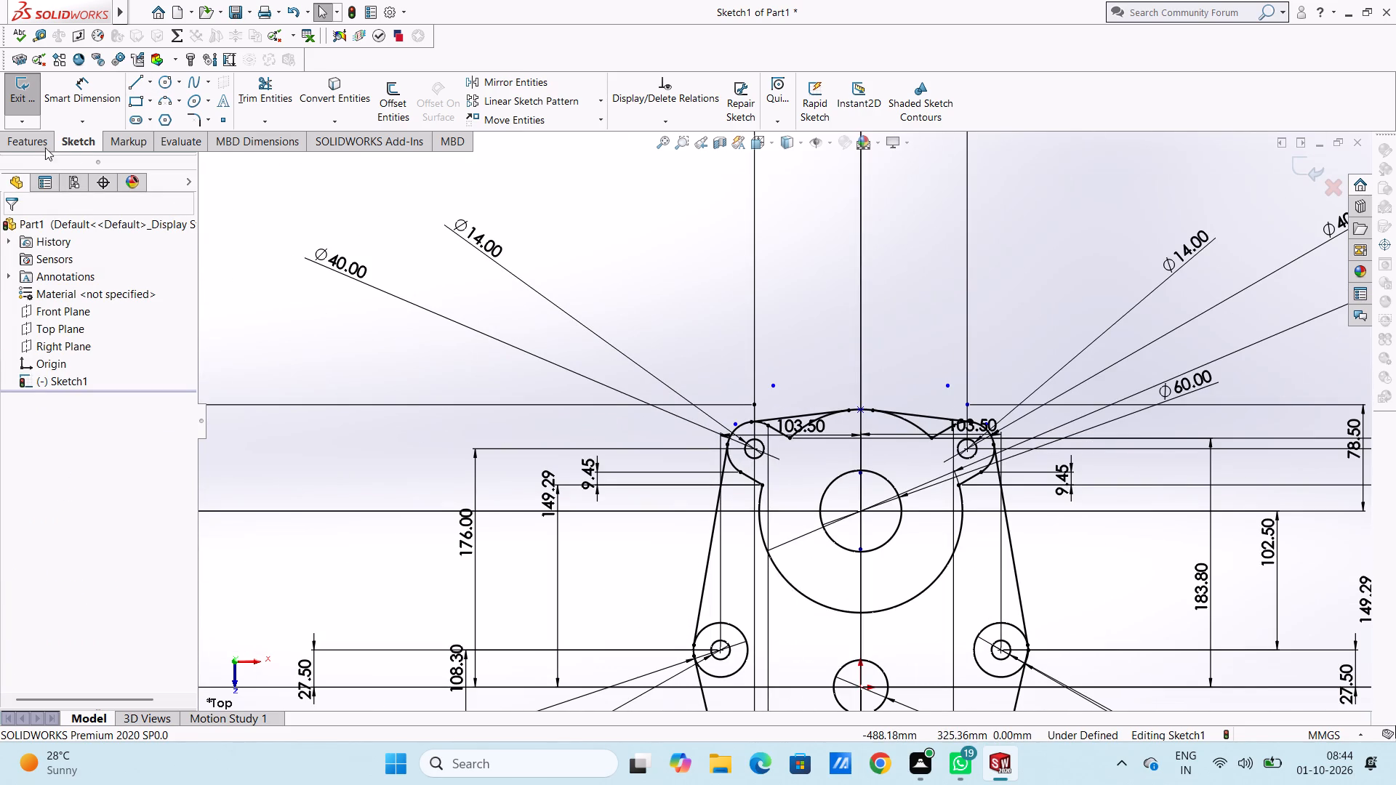
click(26, 141)
click(25, 95)
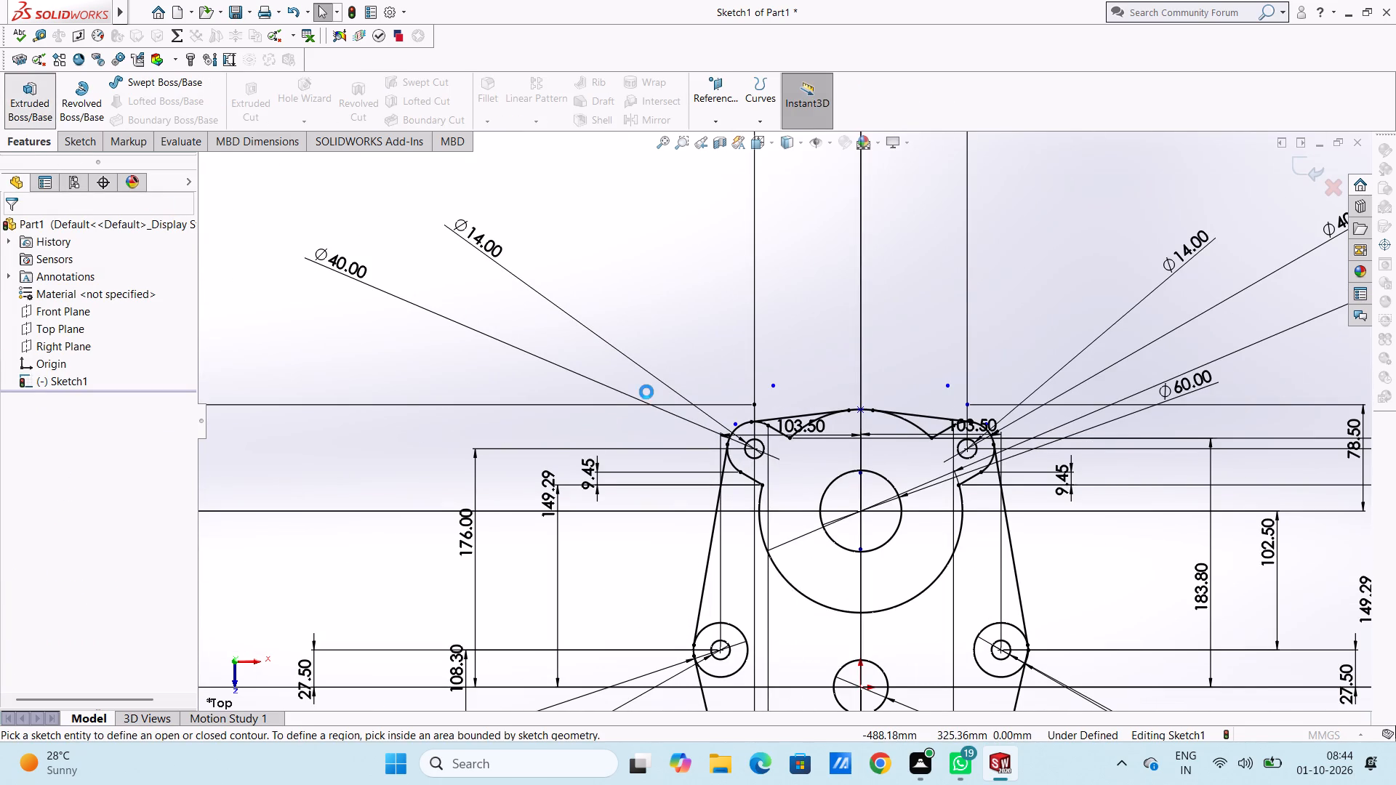
middle_drag(630, 384, 638, 563)
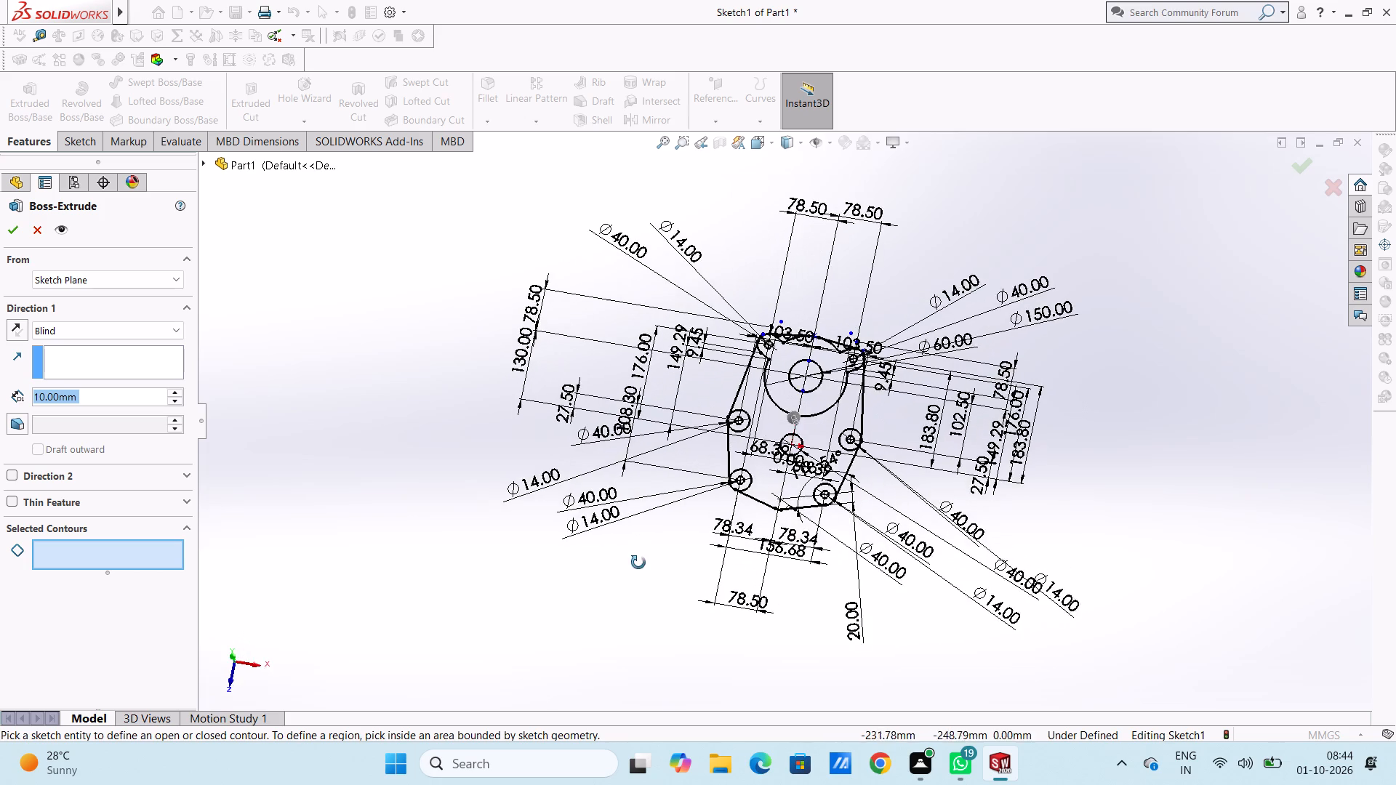
middle_drag(638, 563, 647, 610)
middle_drag(723, 350, 717, 413)
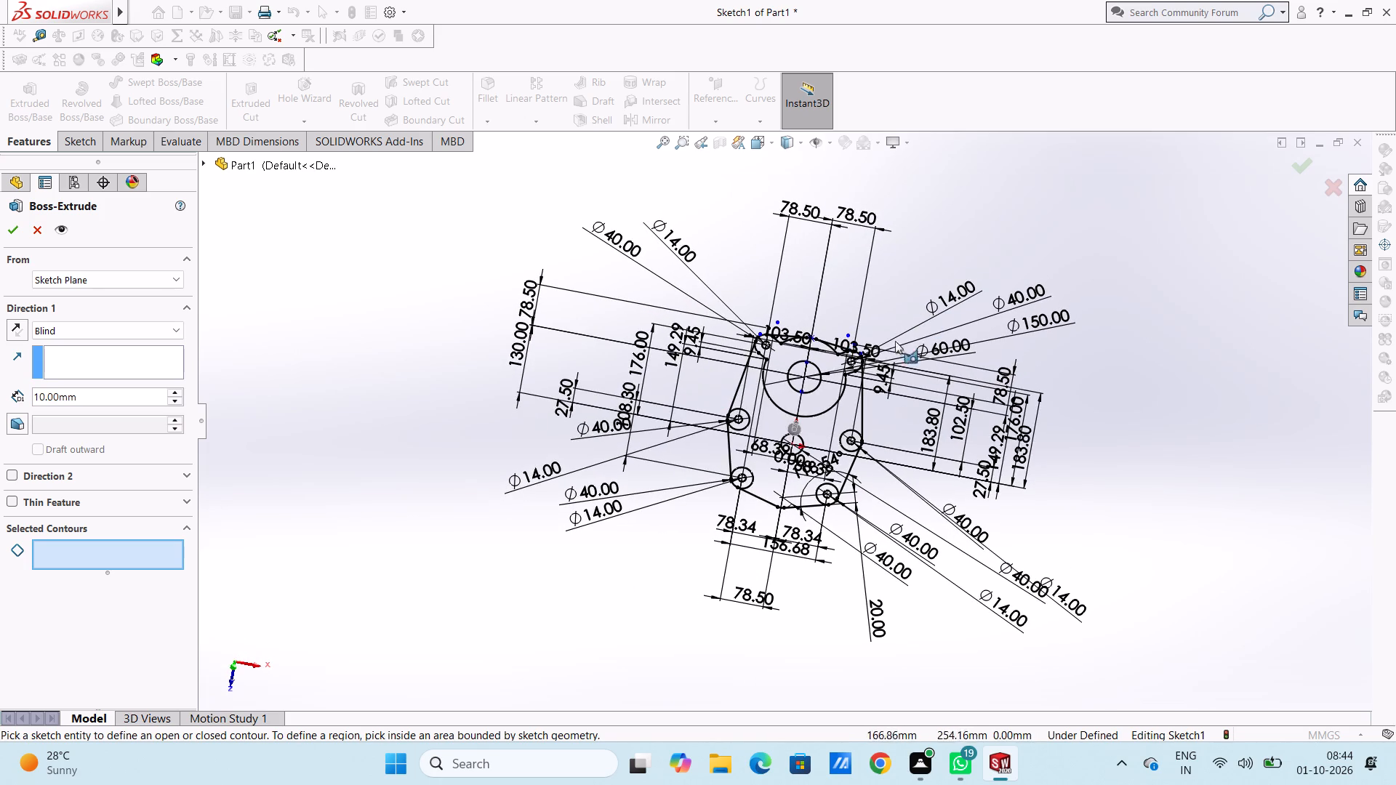
scroll(890, 344, down, 6)
scroll(813, 432, down, 3)
middle_drag(809, 432, 824, 427)
scroll(808, 422, down, 3)
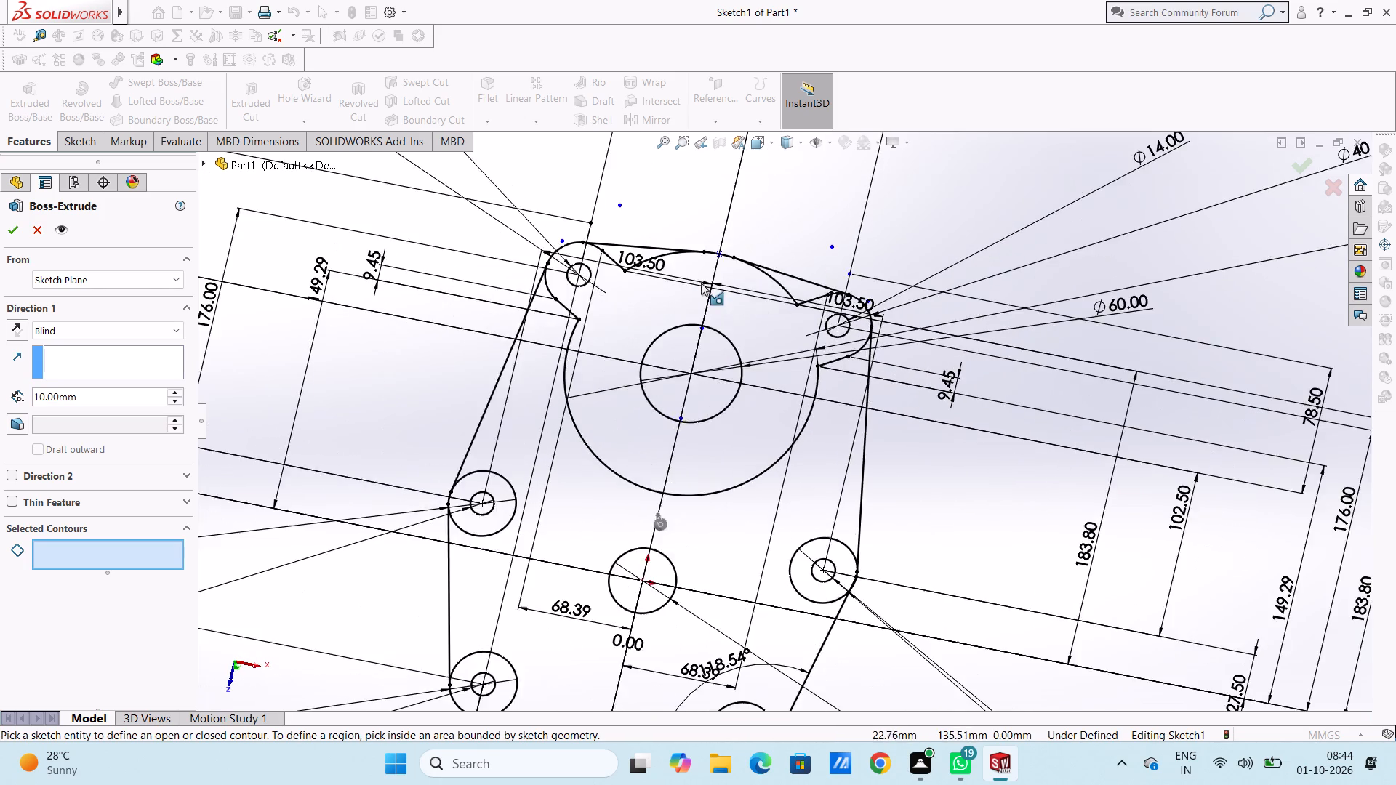
scroll(701, 283, down, 3)
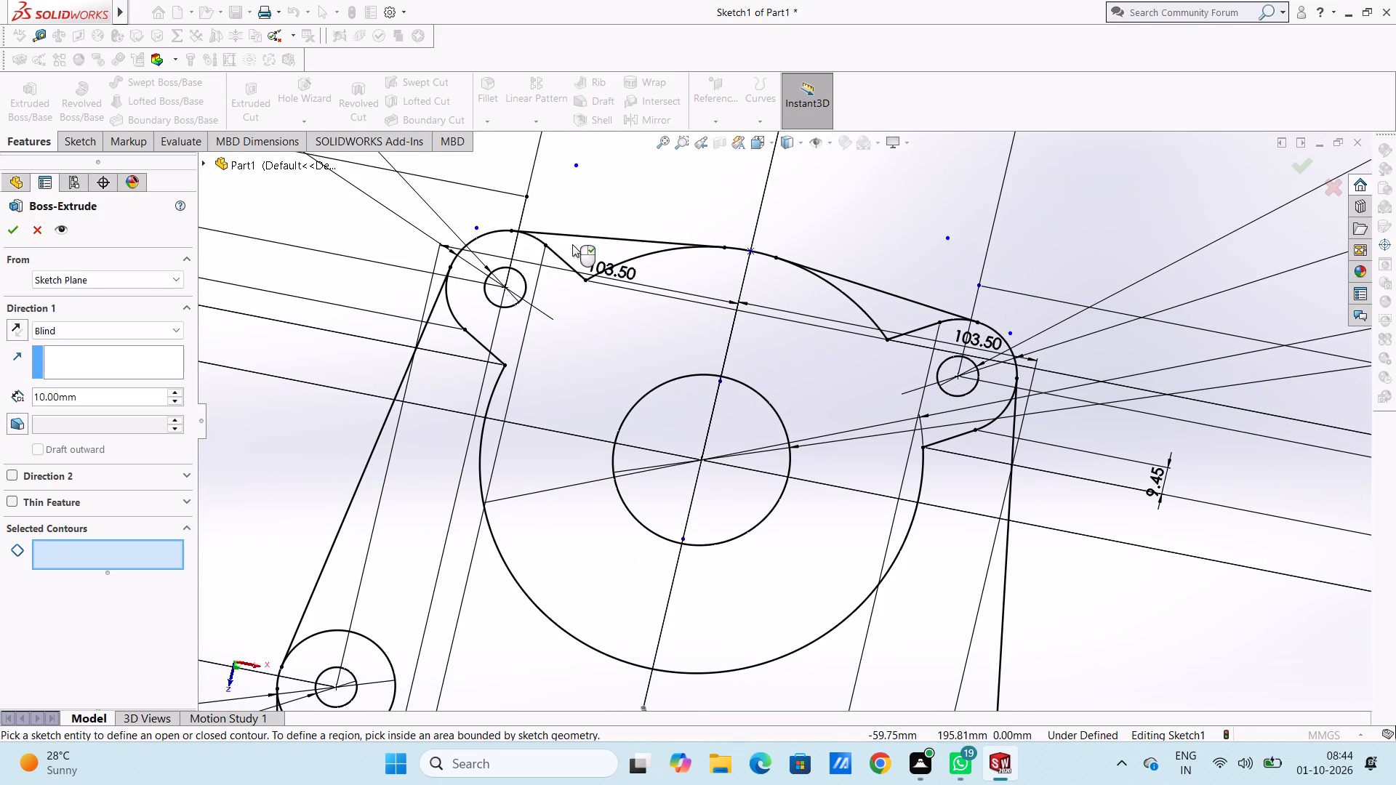
click(572, 244)
click(894, 308)
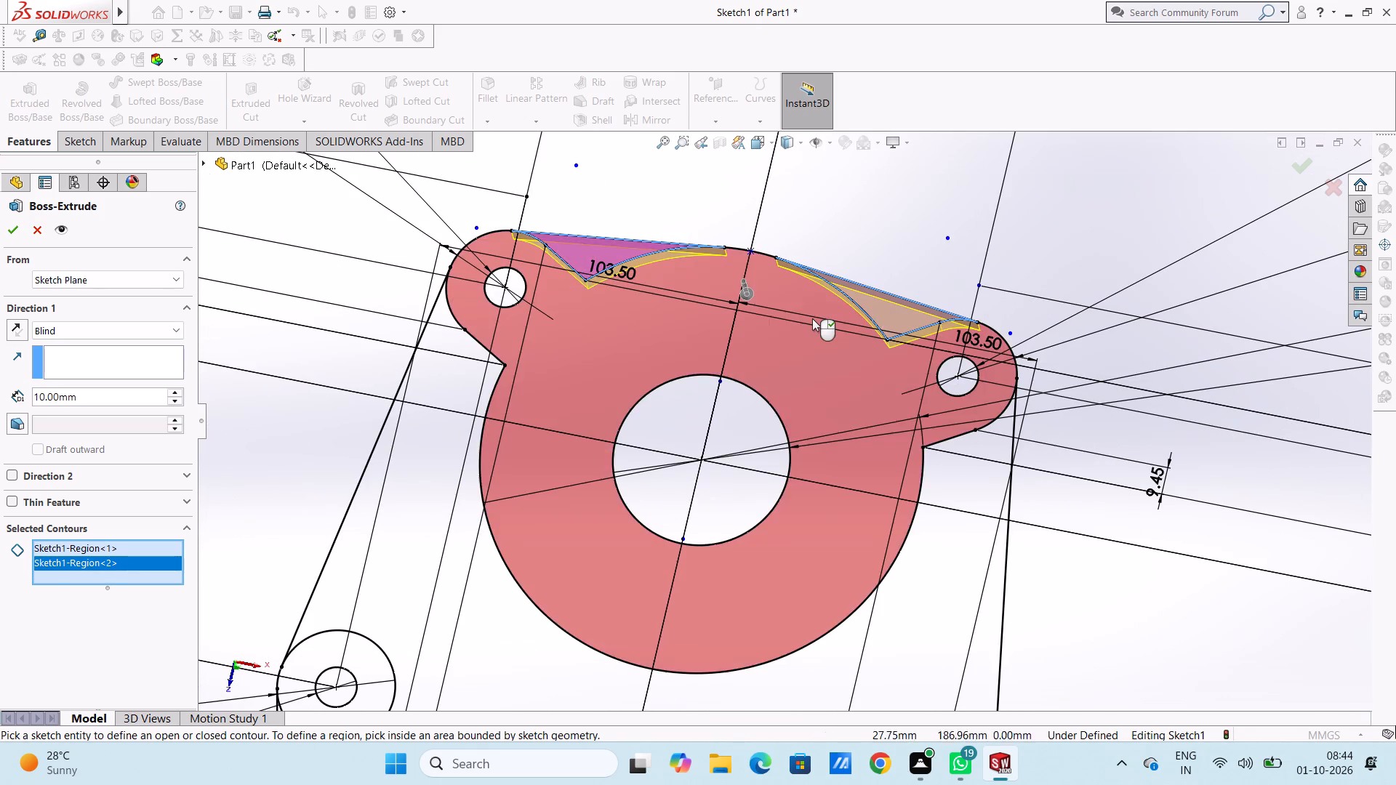
click(810, 318)
scroll(793, 461, up, 4)
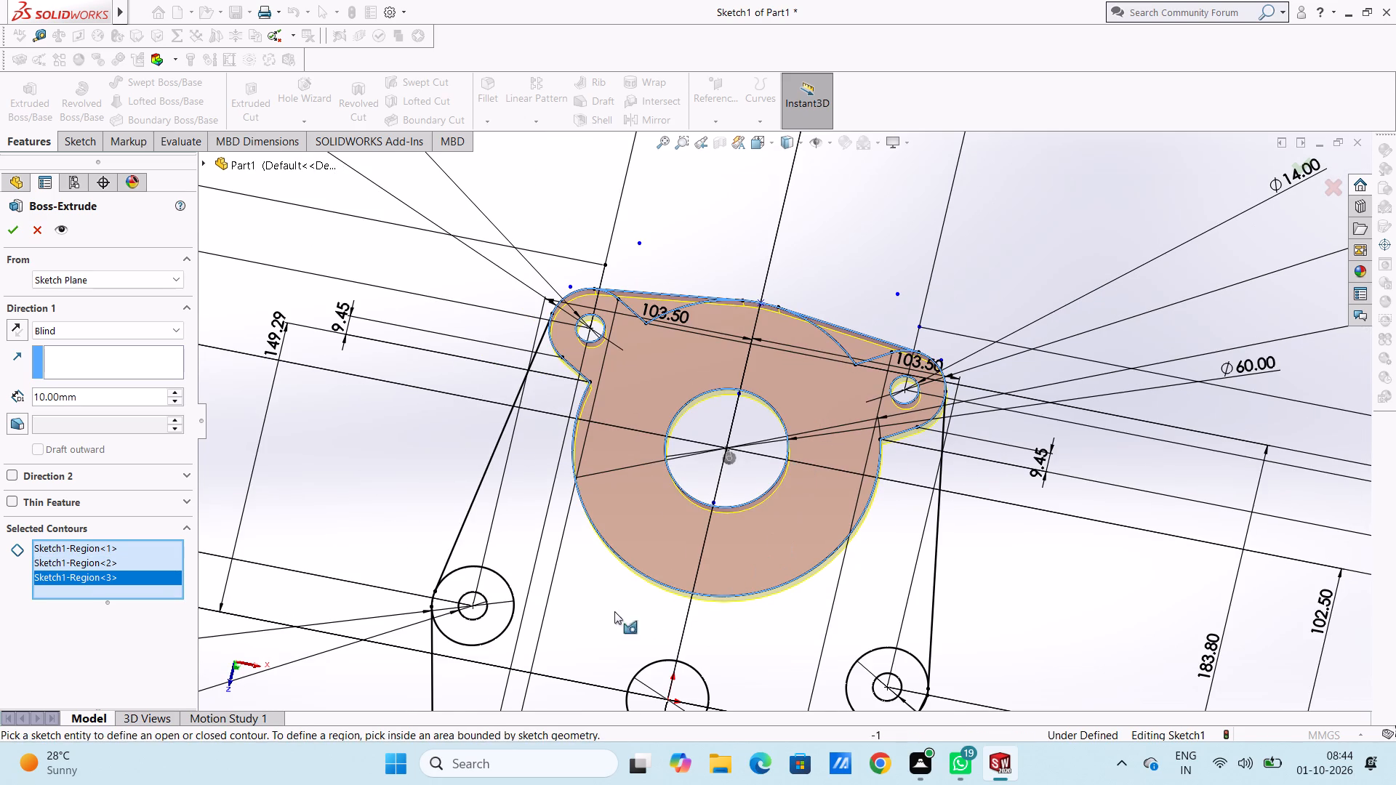
click(538, 512)
Add the ring regions between the 40 mm and 14 mm circles at both left-side bosses and the upper of the two right-side bosses.
scroll(569, 601, up, 2)
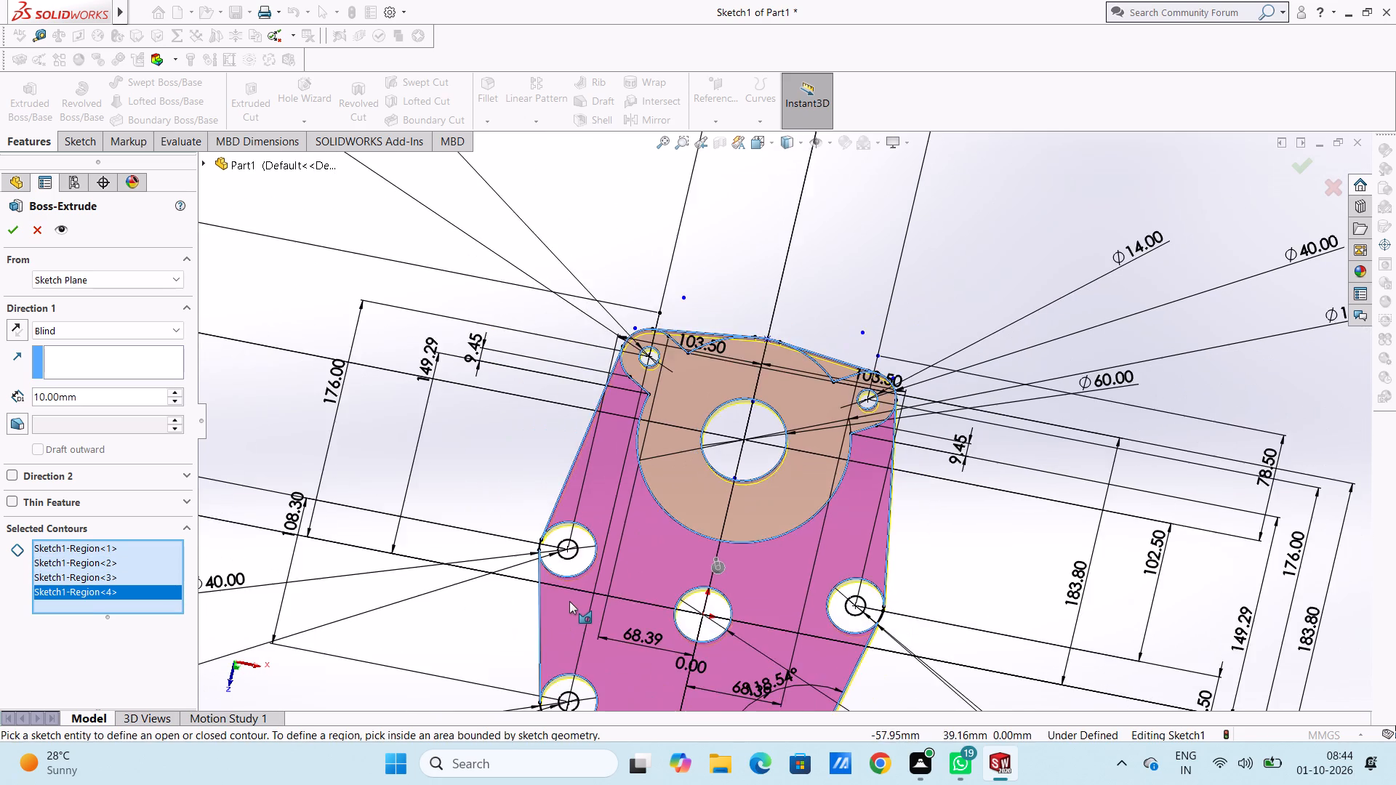
scroll(569, 601, up, 5)
scroll(681, 628, down, 4)
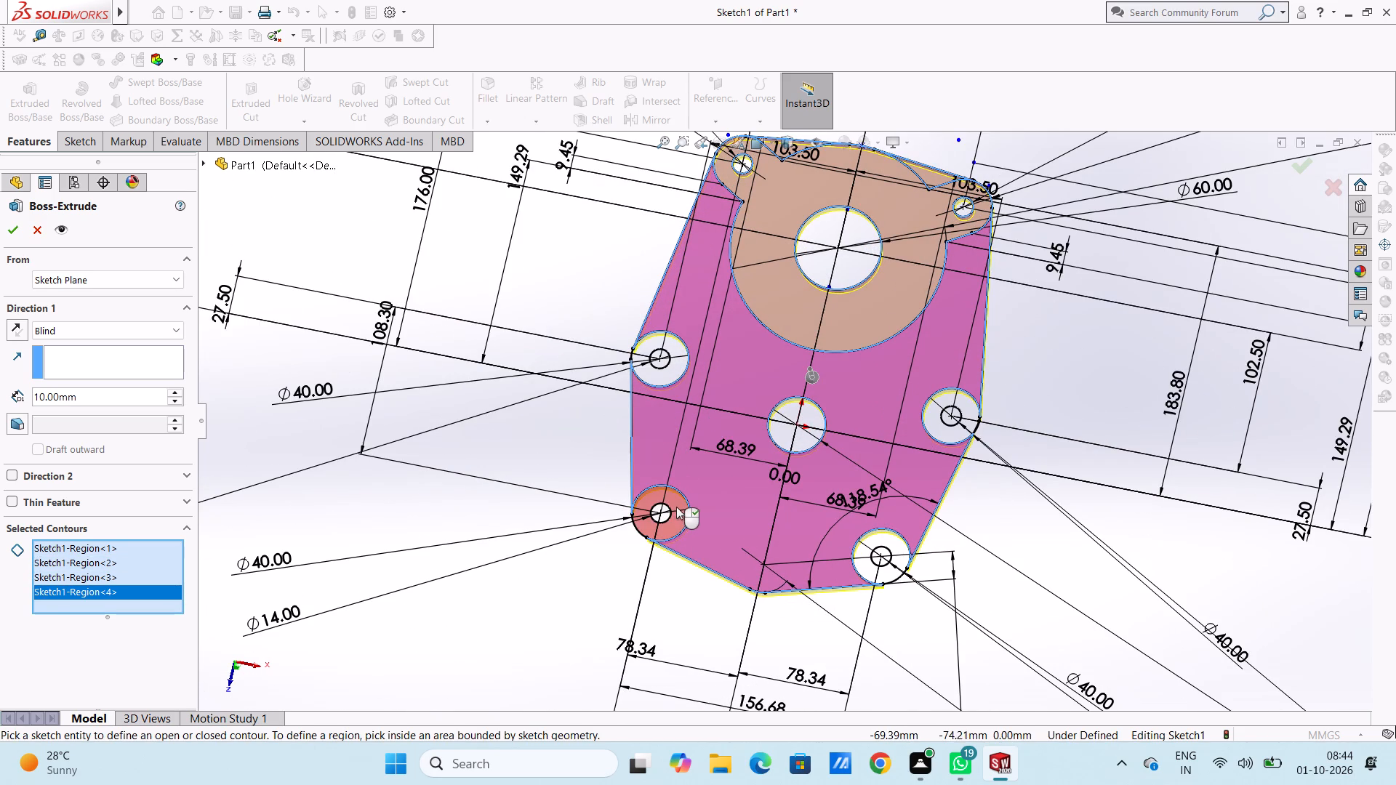
click(676, 507)
click(680, 367)
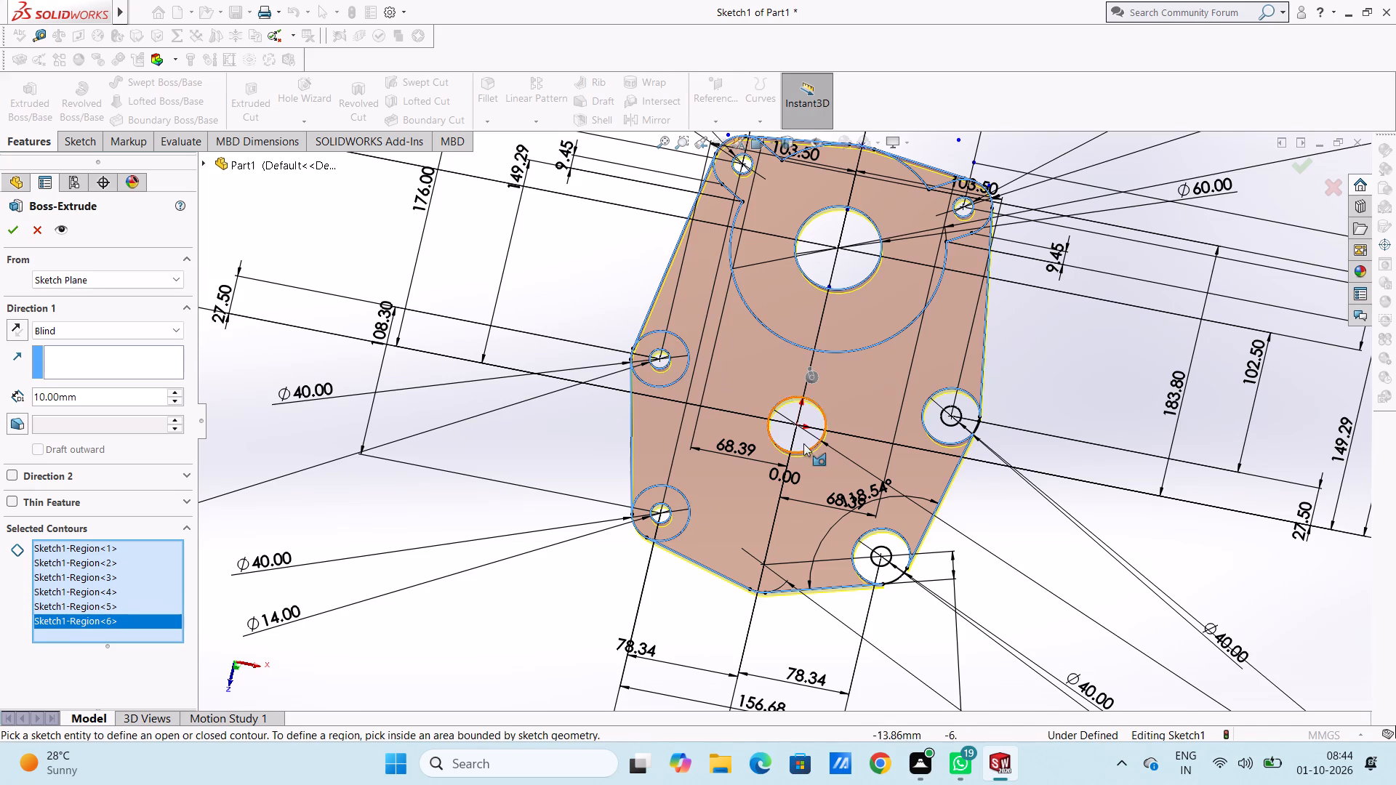
click(944, 436)
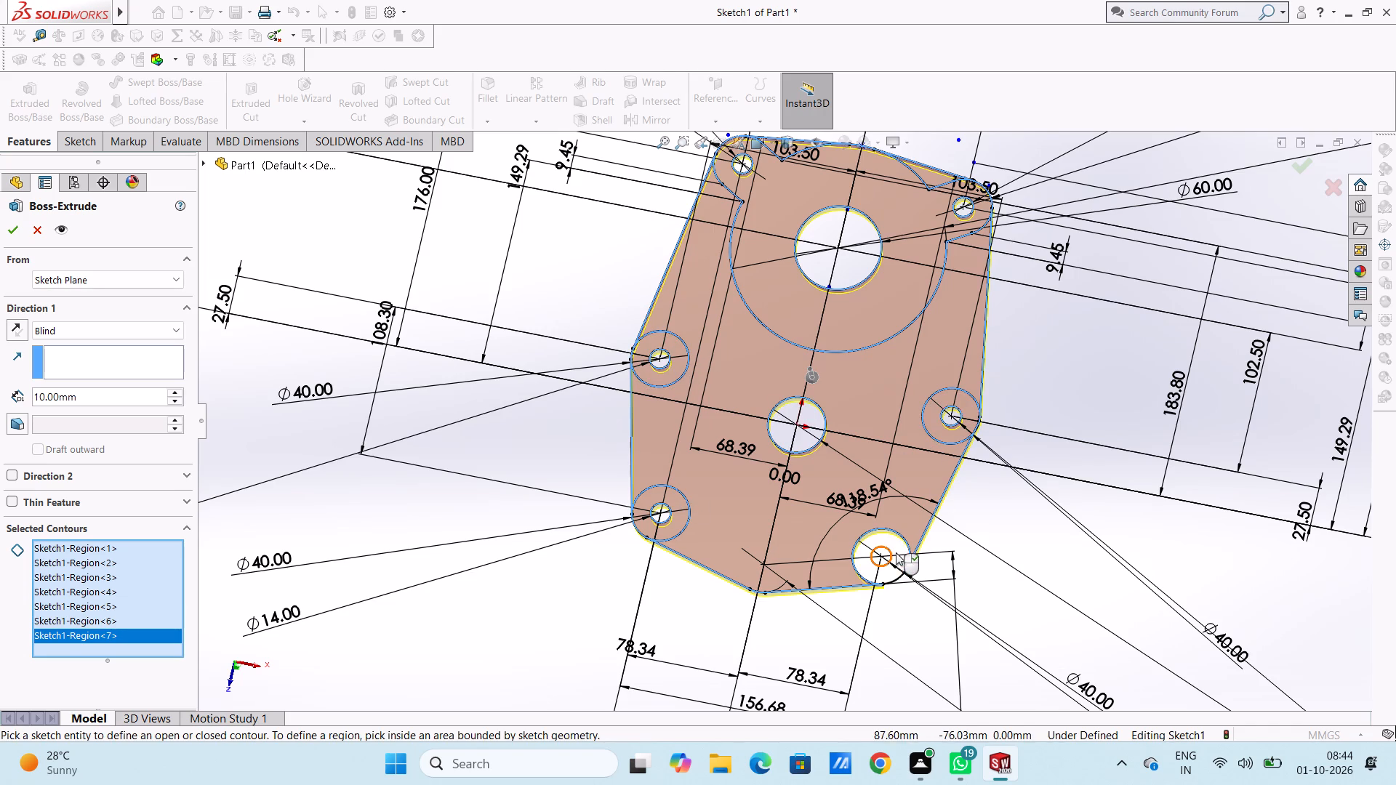
Add the ring region of the lower-right boss to the extrusion, leaving its 14 mm hole open.
click(896, 552)
click(886, 557)
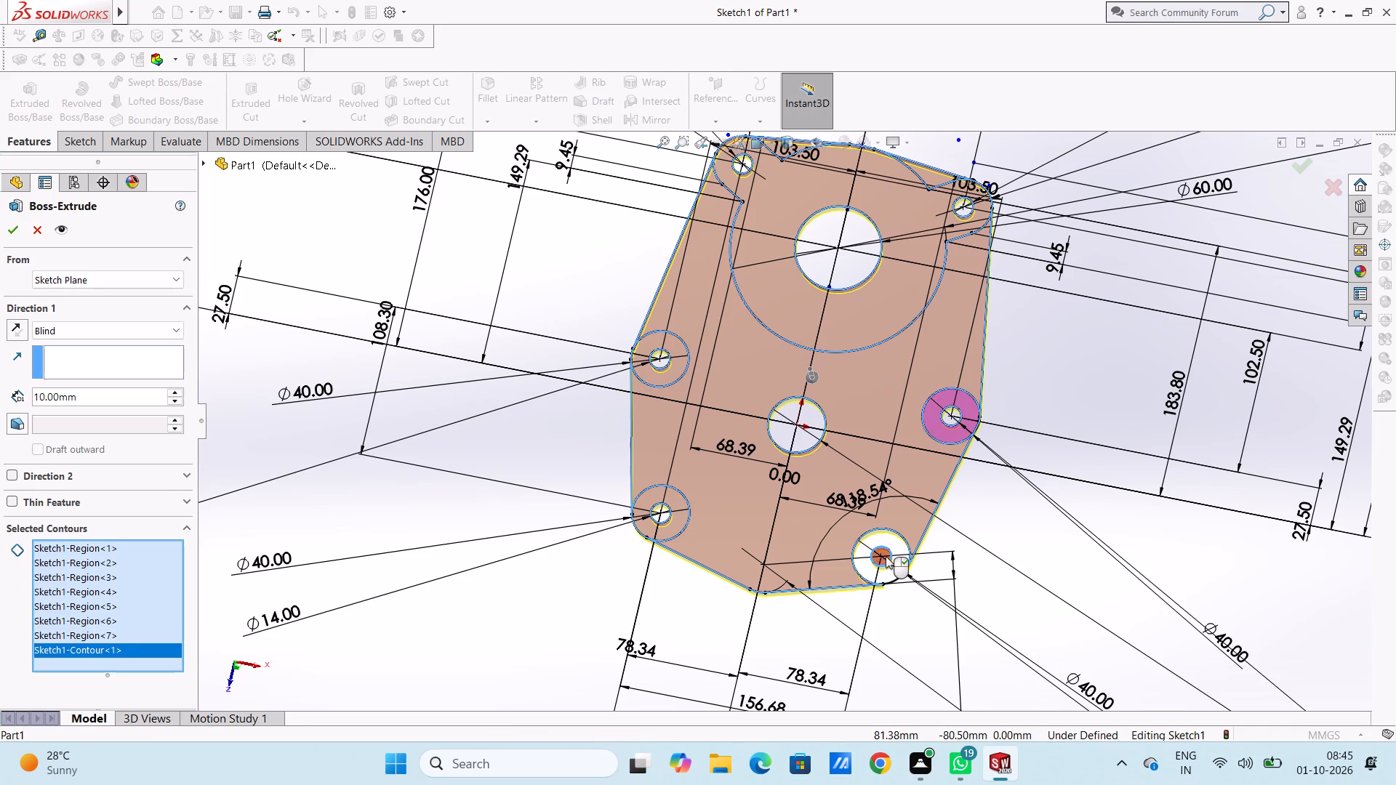
click(885, 556)
scroll(886, 555, down, 6)
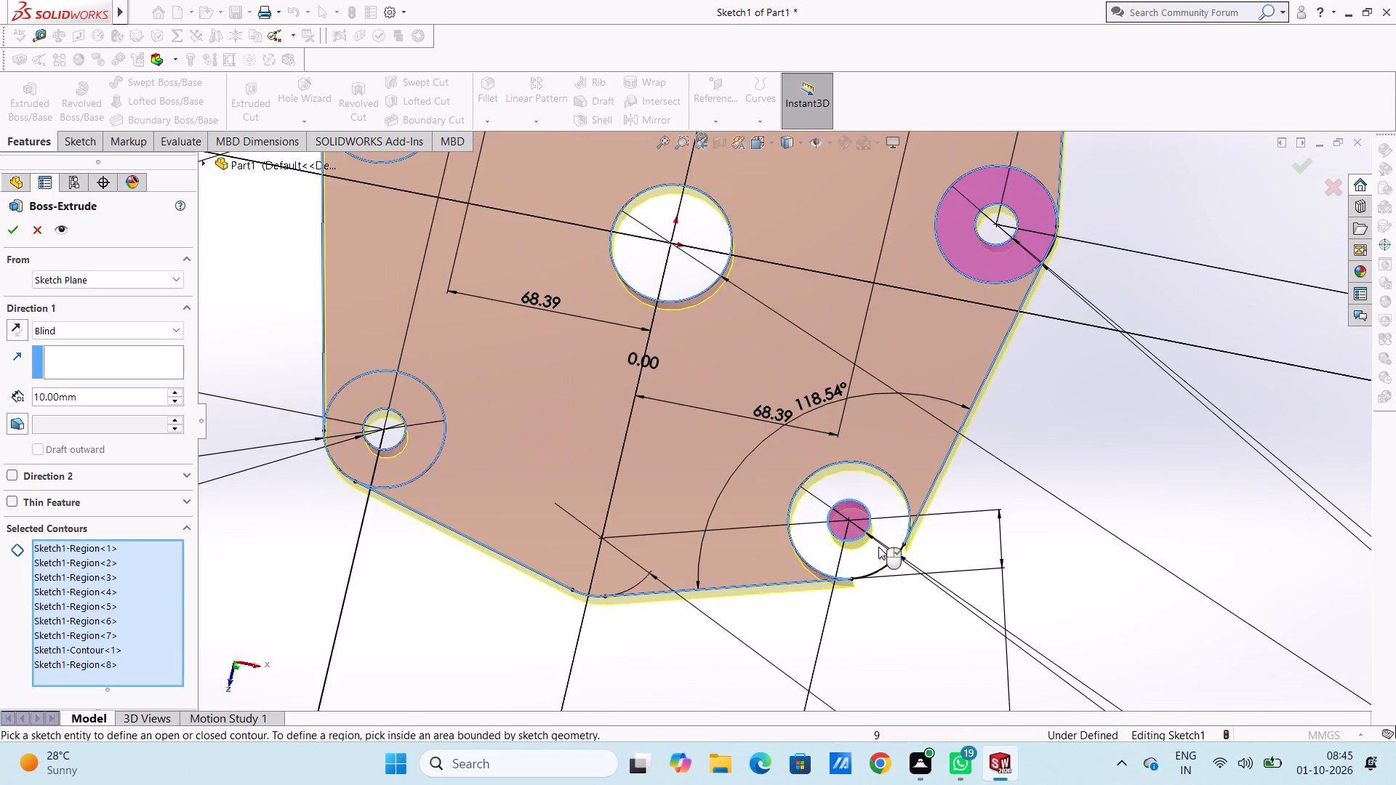
scroll(864, 529, down, 10)
click(833, 483)
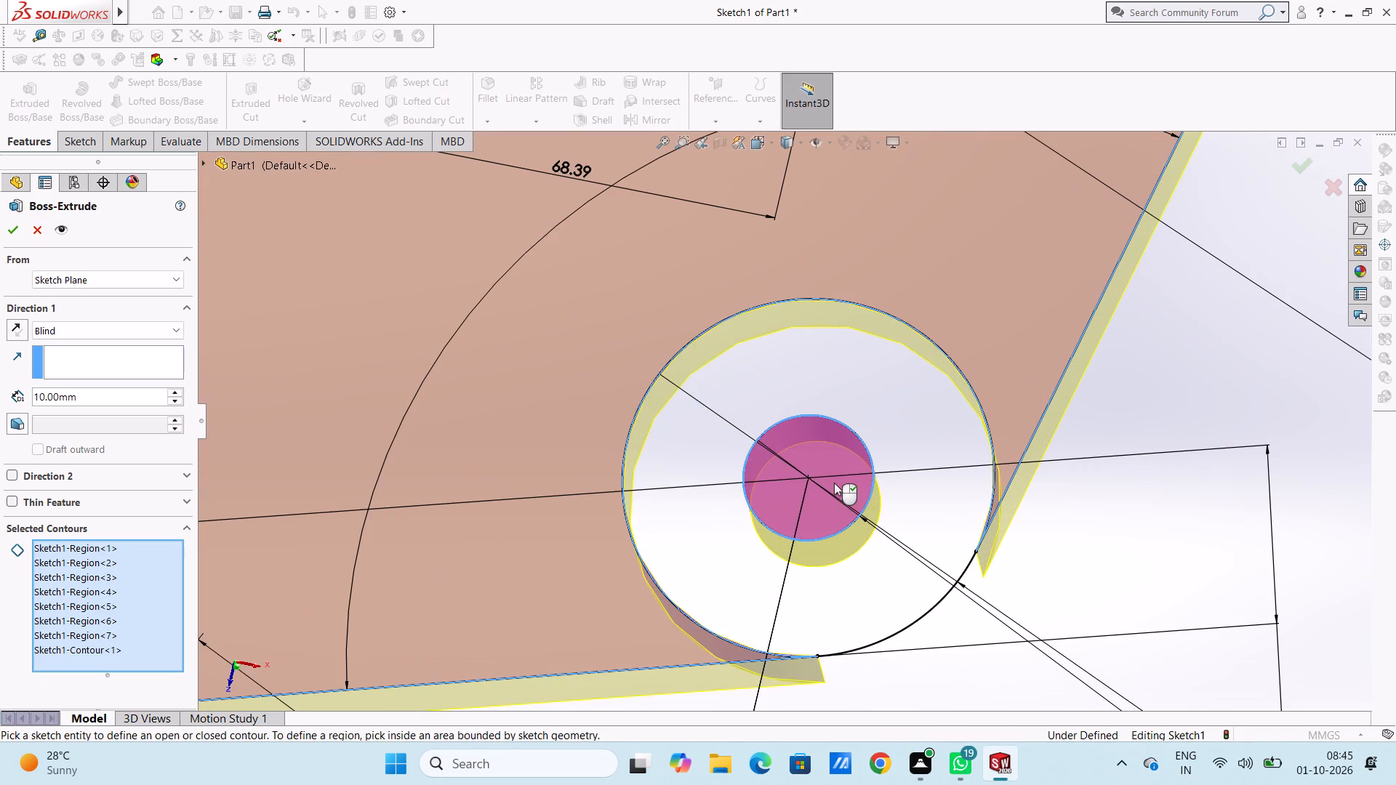
click(834, 483)
click(838, 485)
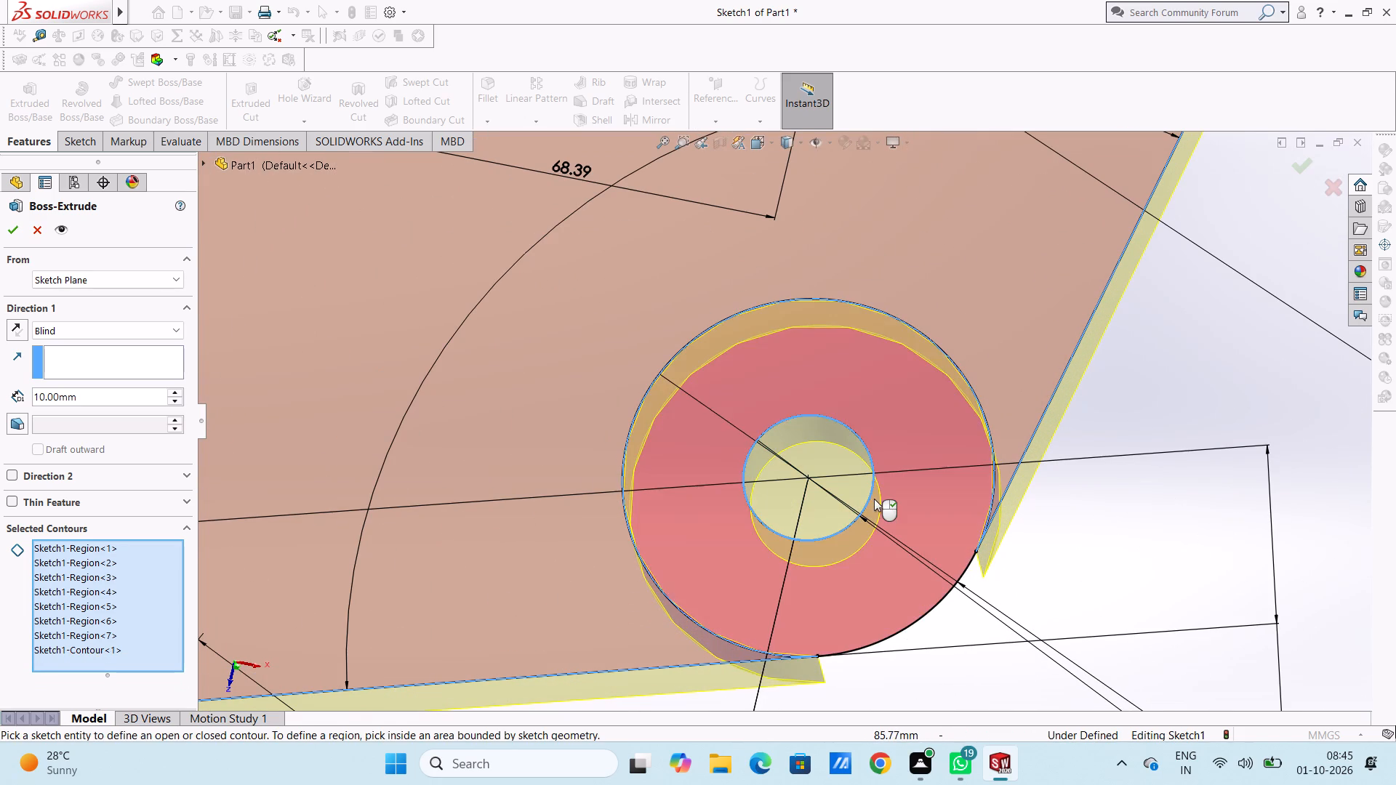
click(869, 491)
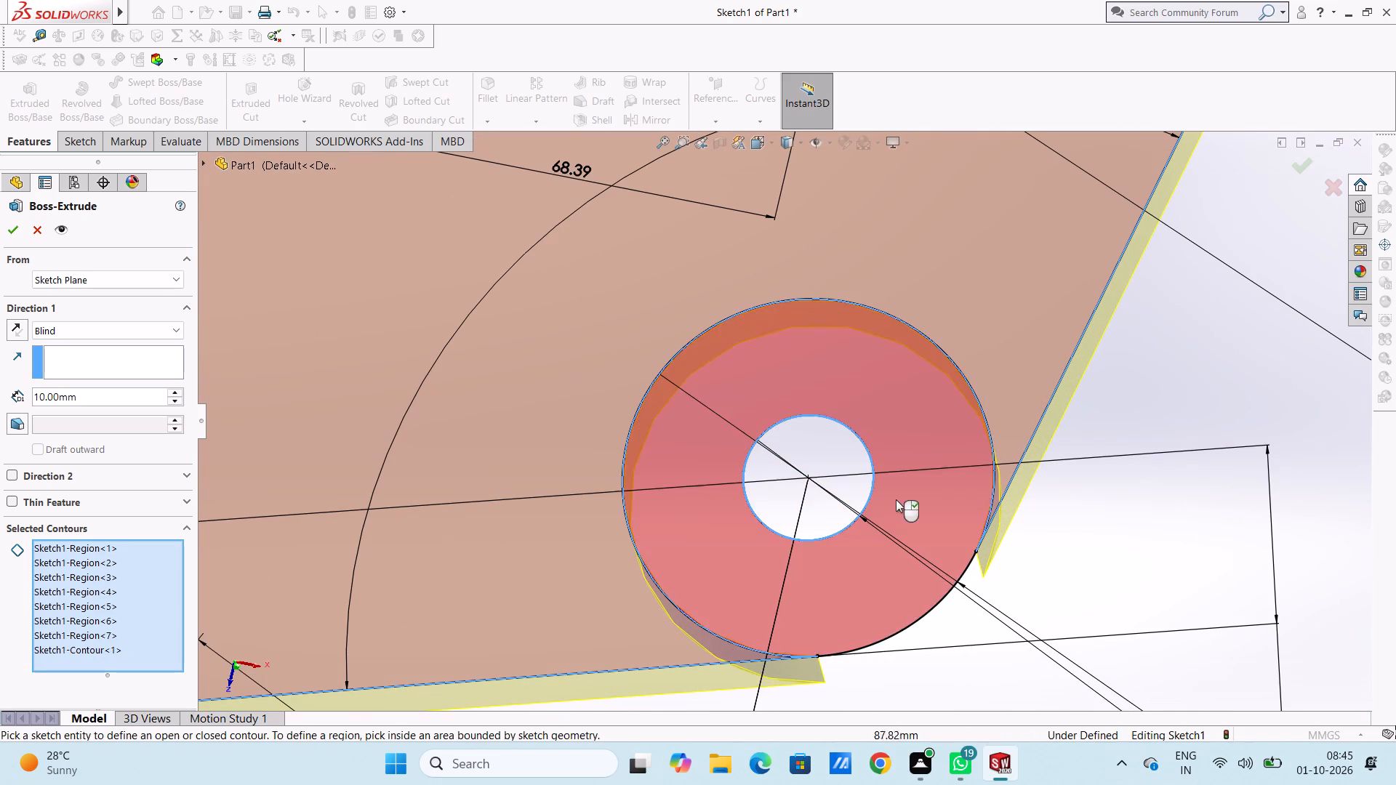
click(896, 499)
Set the blind extrusion depth to 23 mm and complete the Boss-Extrude of the selected regions.
scroll(902, 501, up, 18)
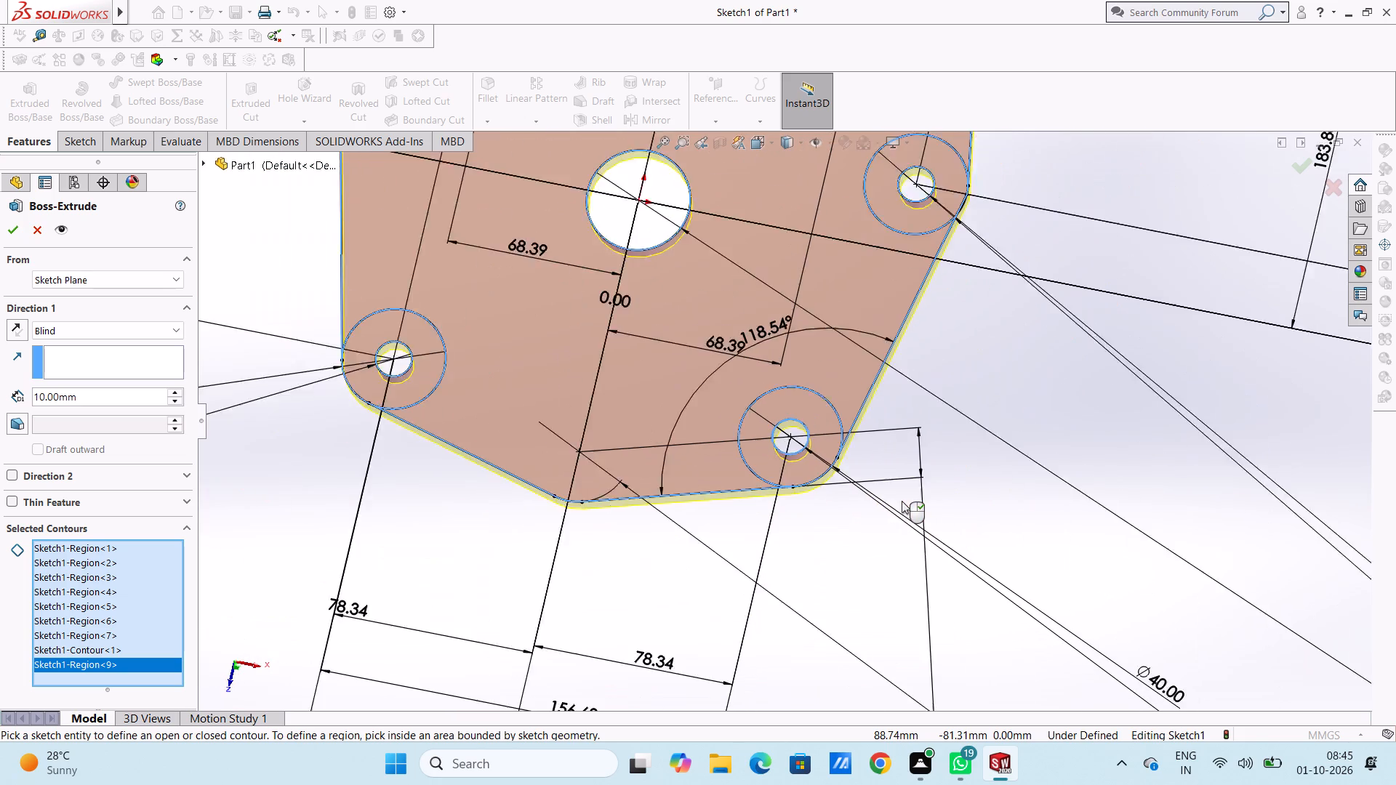
scroll(902, 501, up, 13)
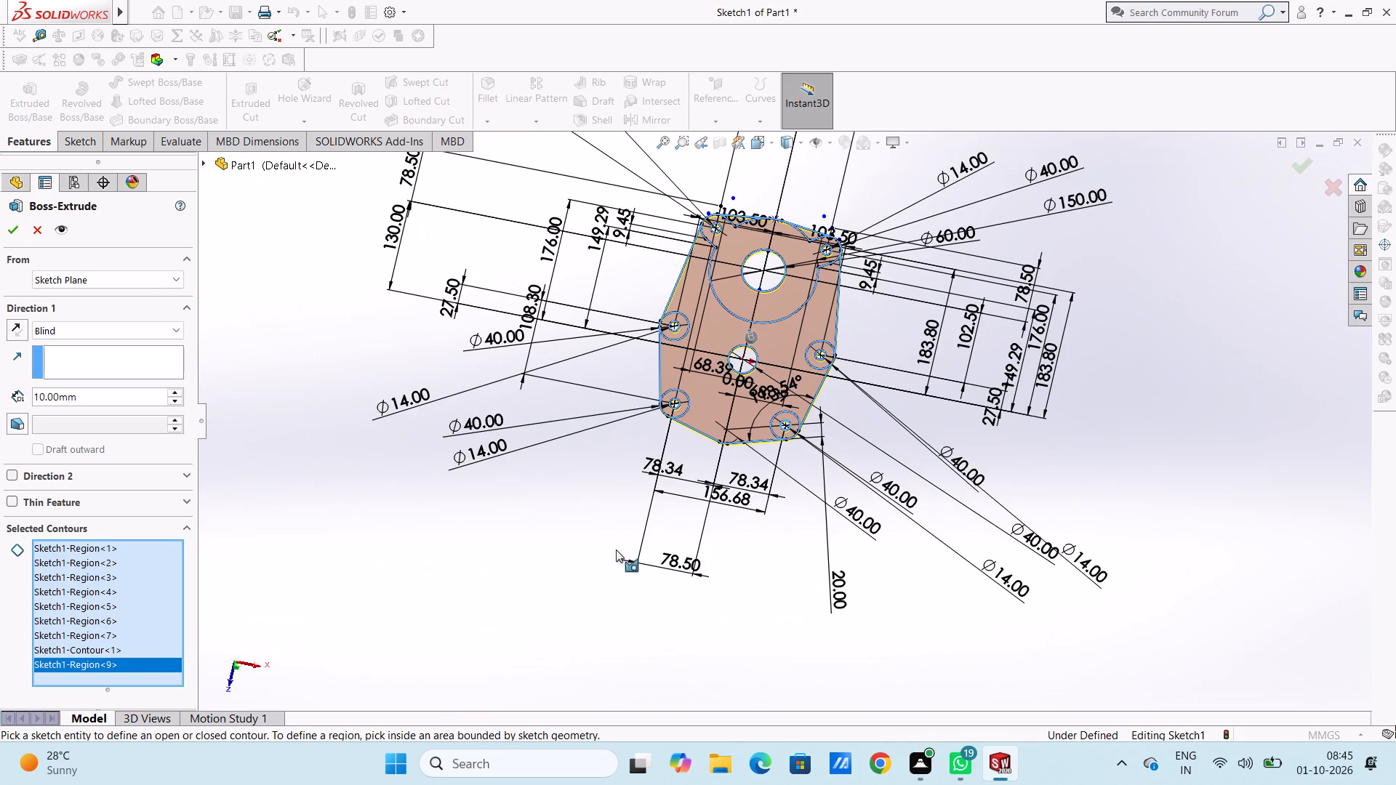
double_click(117, 399)
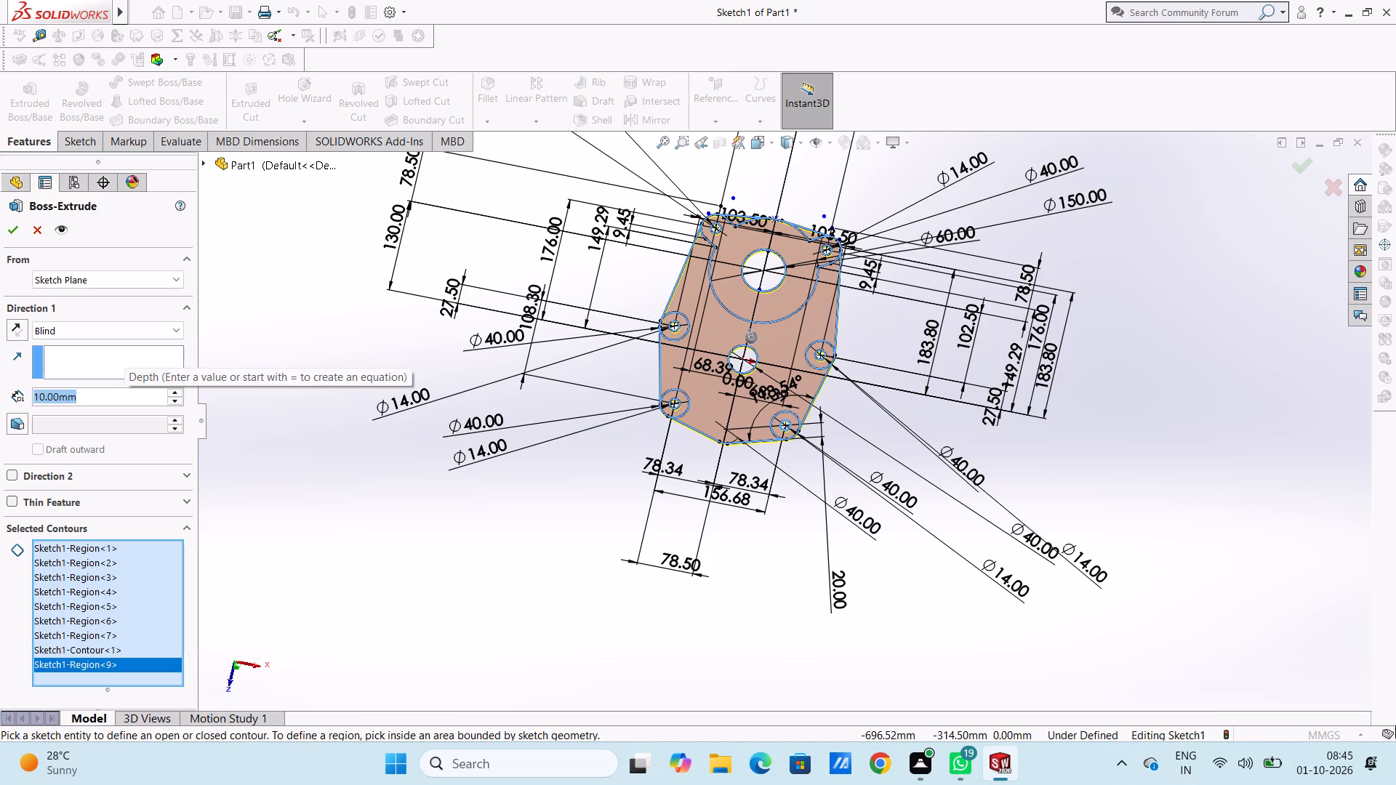
text(23)
key(Return)
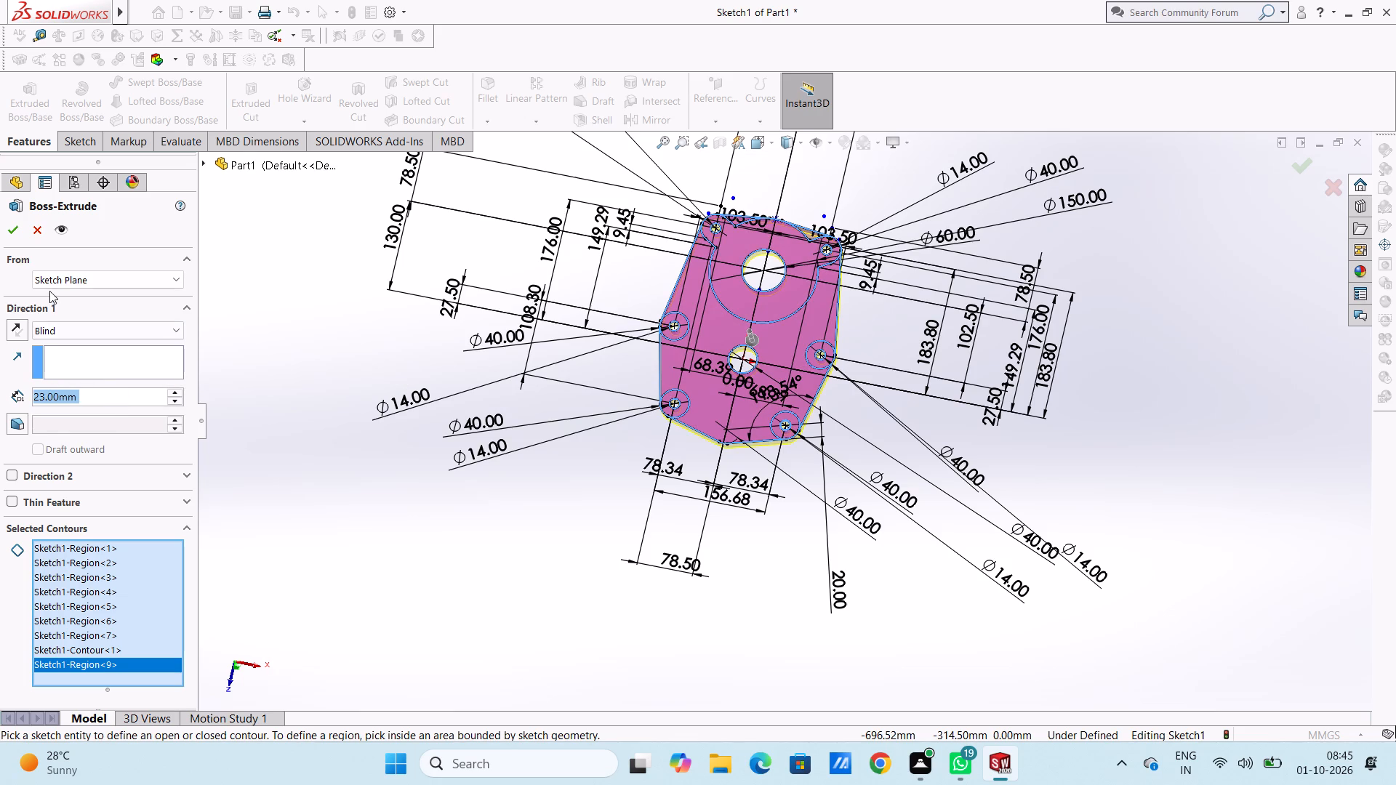
click(15, 238)
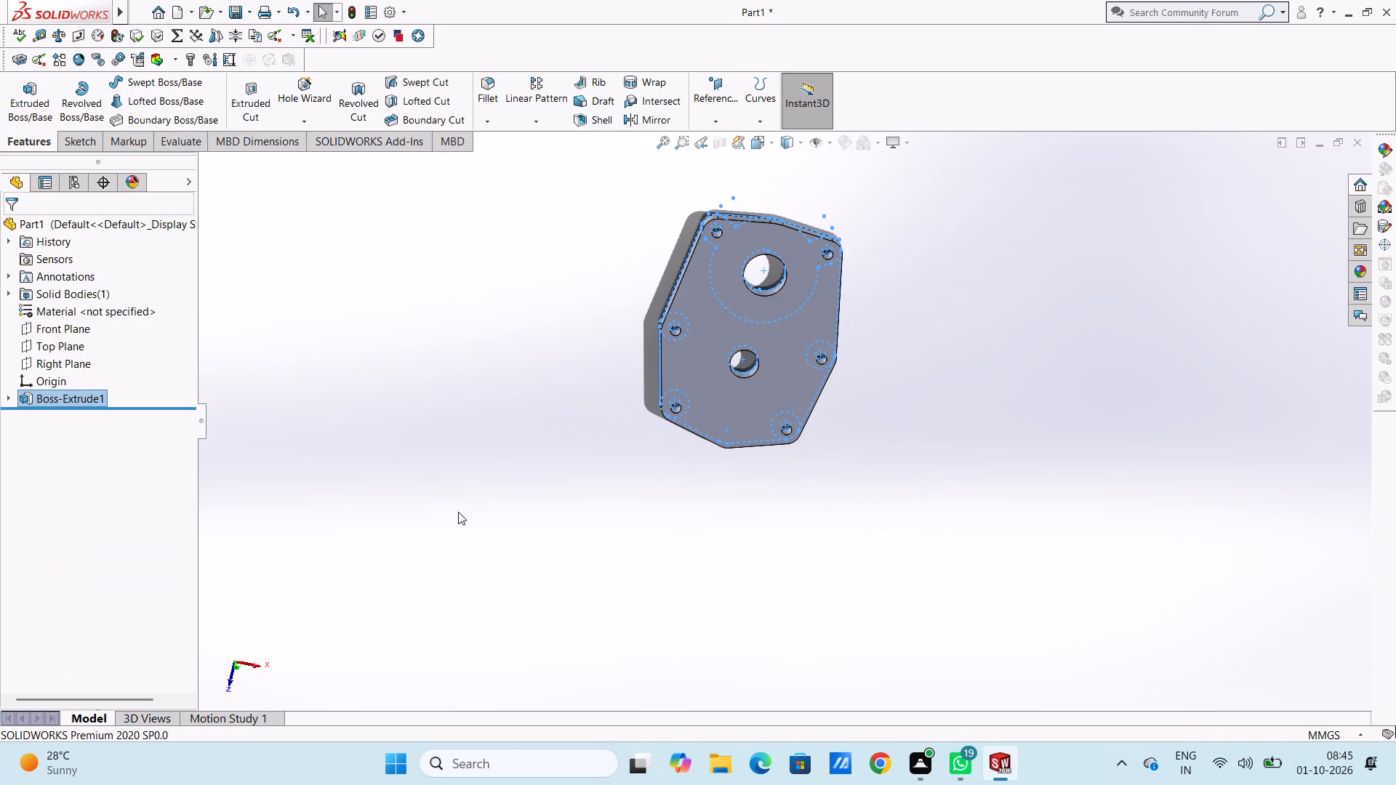
Examine the extruded plate from the front, side and back, checking its outline and holes.
click(458, 512)
middle_drag(457, 521, 678, 488)
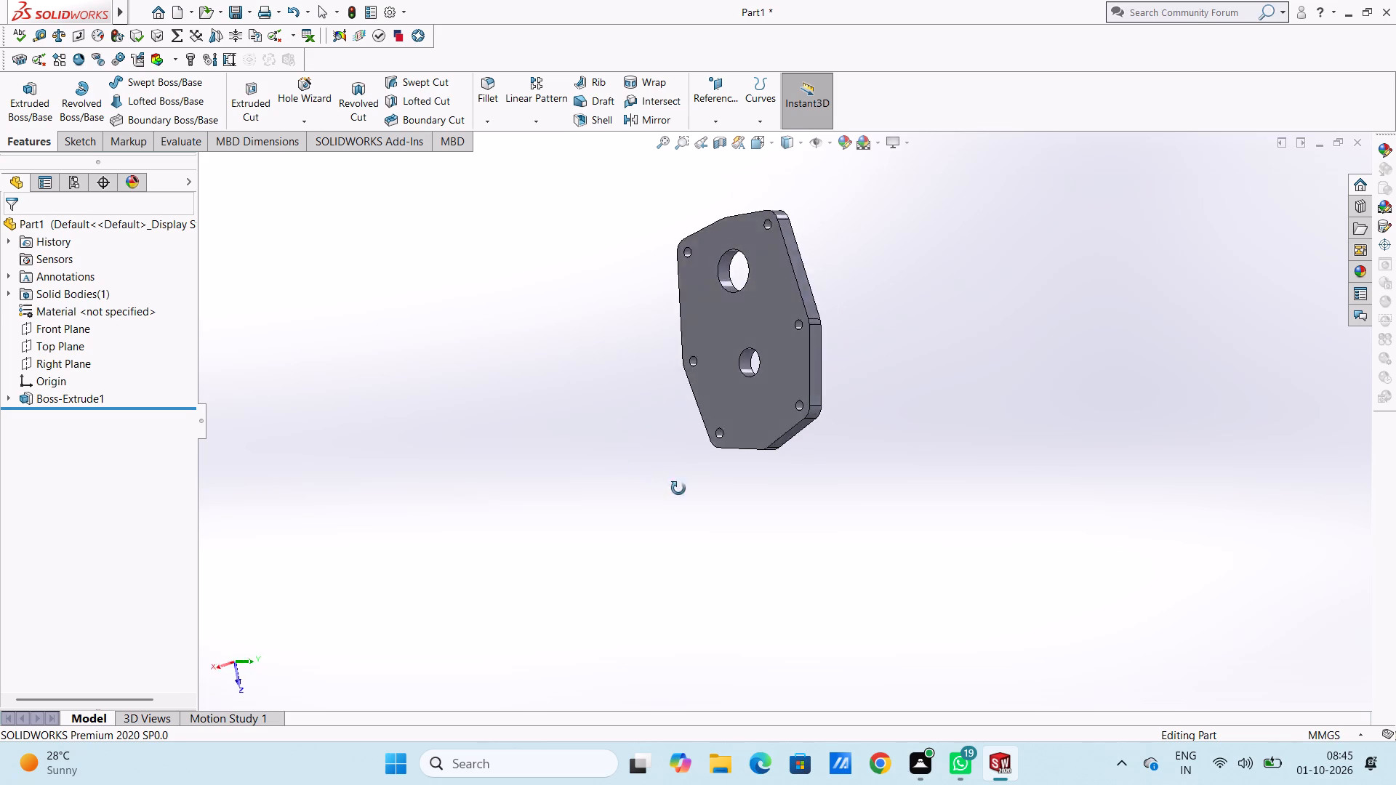
middle_drag(678, 488, 442, 520)
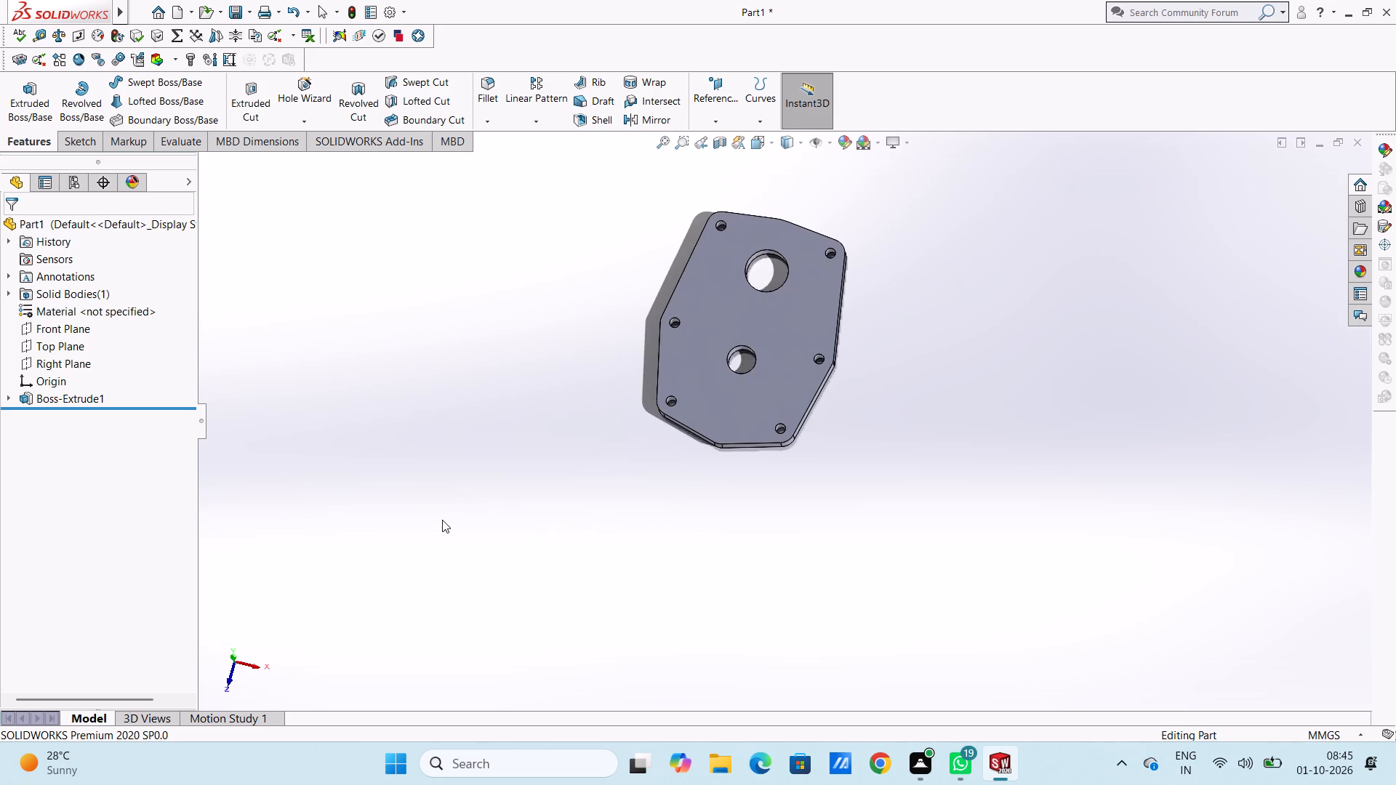
scroll(557, 310, down, 1)
middle_drag(557, 310, 766, 395)
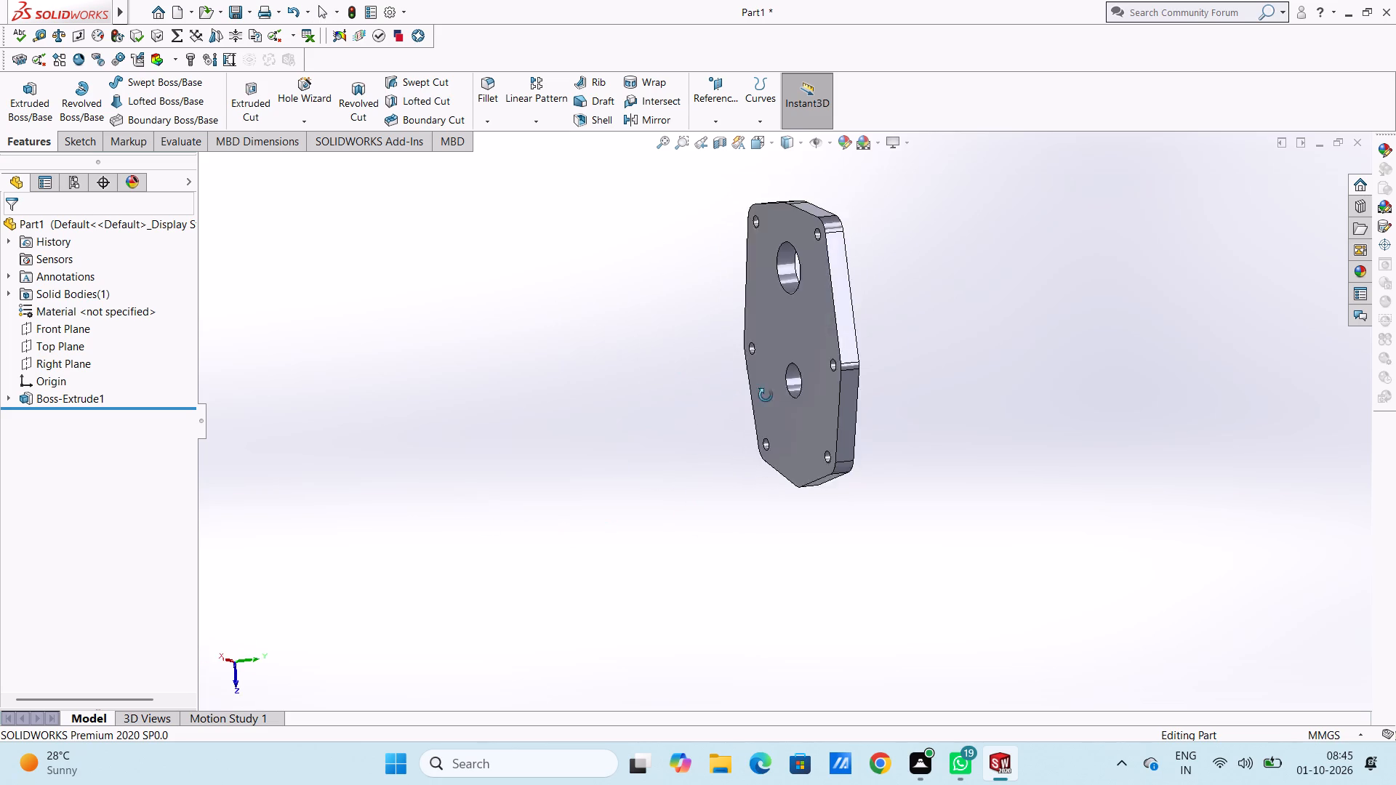
middle_drag(766, 395, 768, 395)
middle_drag(689, 342, 510, 297)
middle_drag(641, 364, 598, 354)
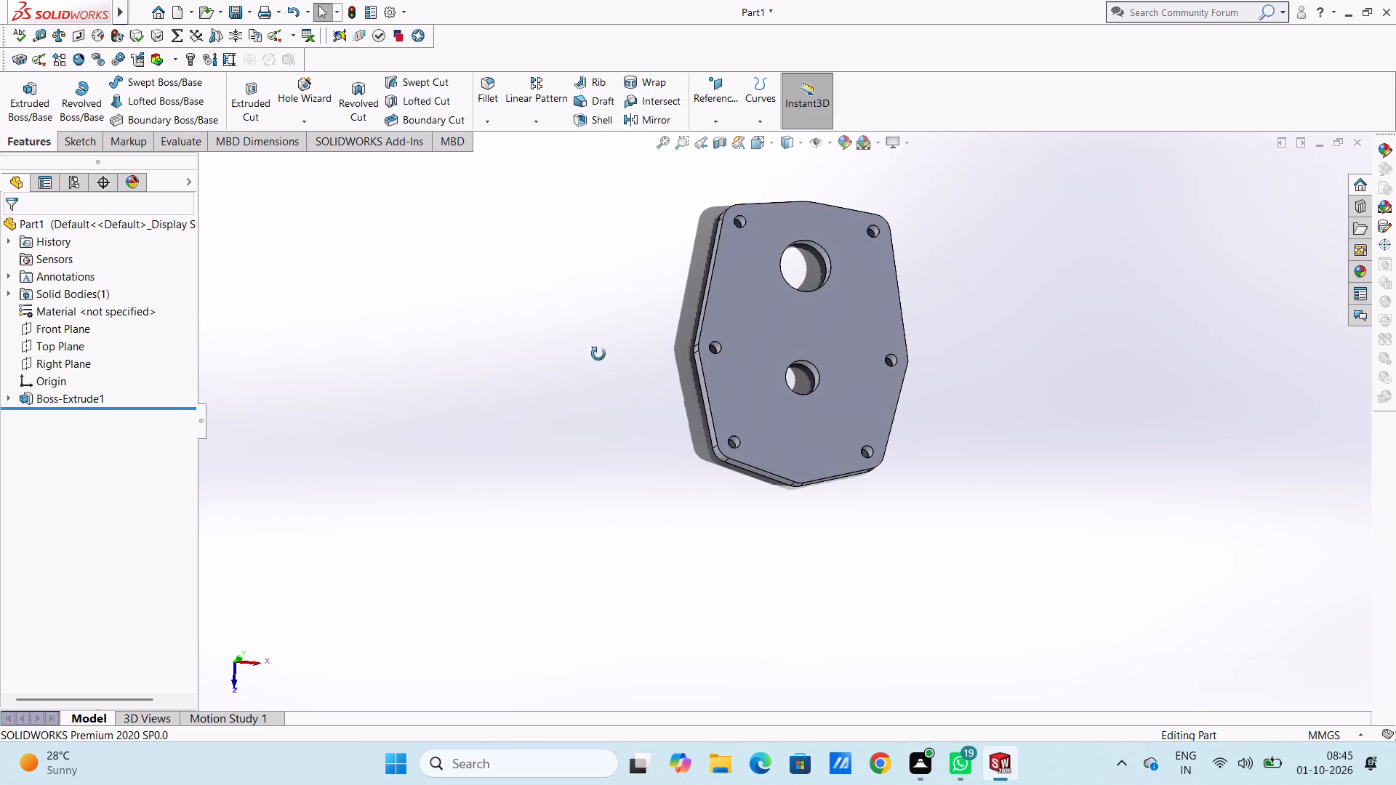
Examine the extruded plate from the front, side and back, checking the outline, edges and holes.
middle_drag(598, 354, 529, 350)
scroll(579, 352, down, 1)
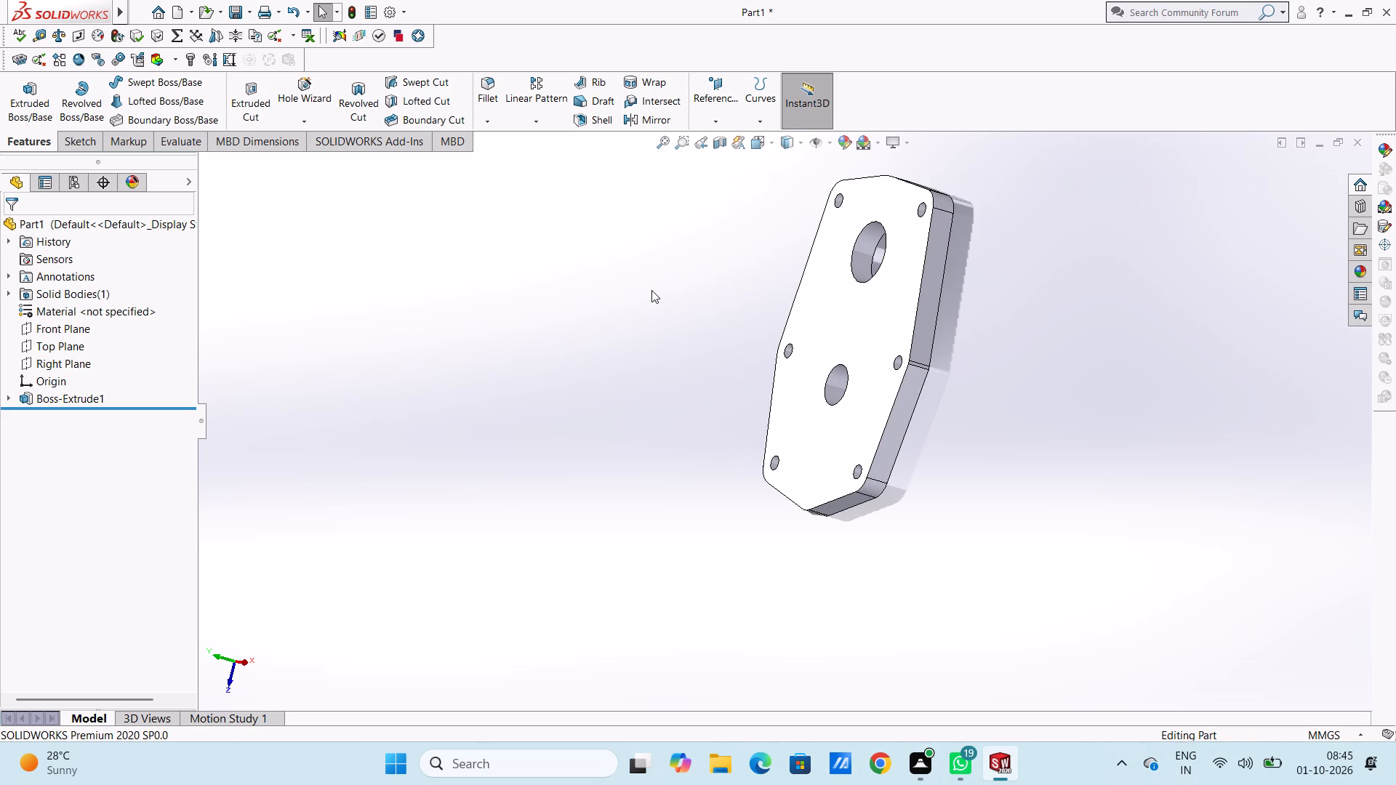
middle_drag(657, 290, 1002, 297)
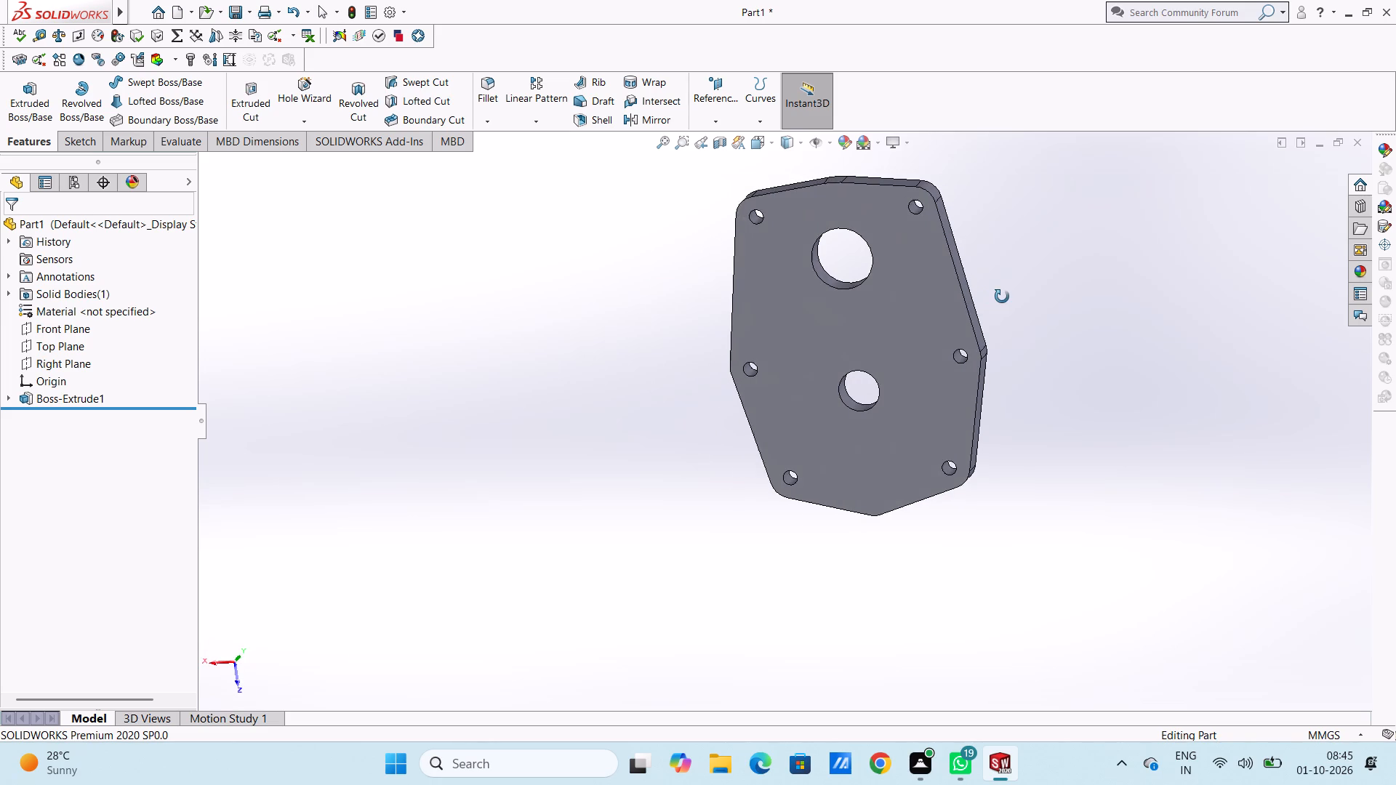
middle_drag(1002, 297, 1030, 288)
middle_drag(1038, 269, 1051, 238)
scroll(1086, 324, down, 1)
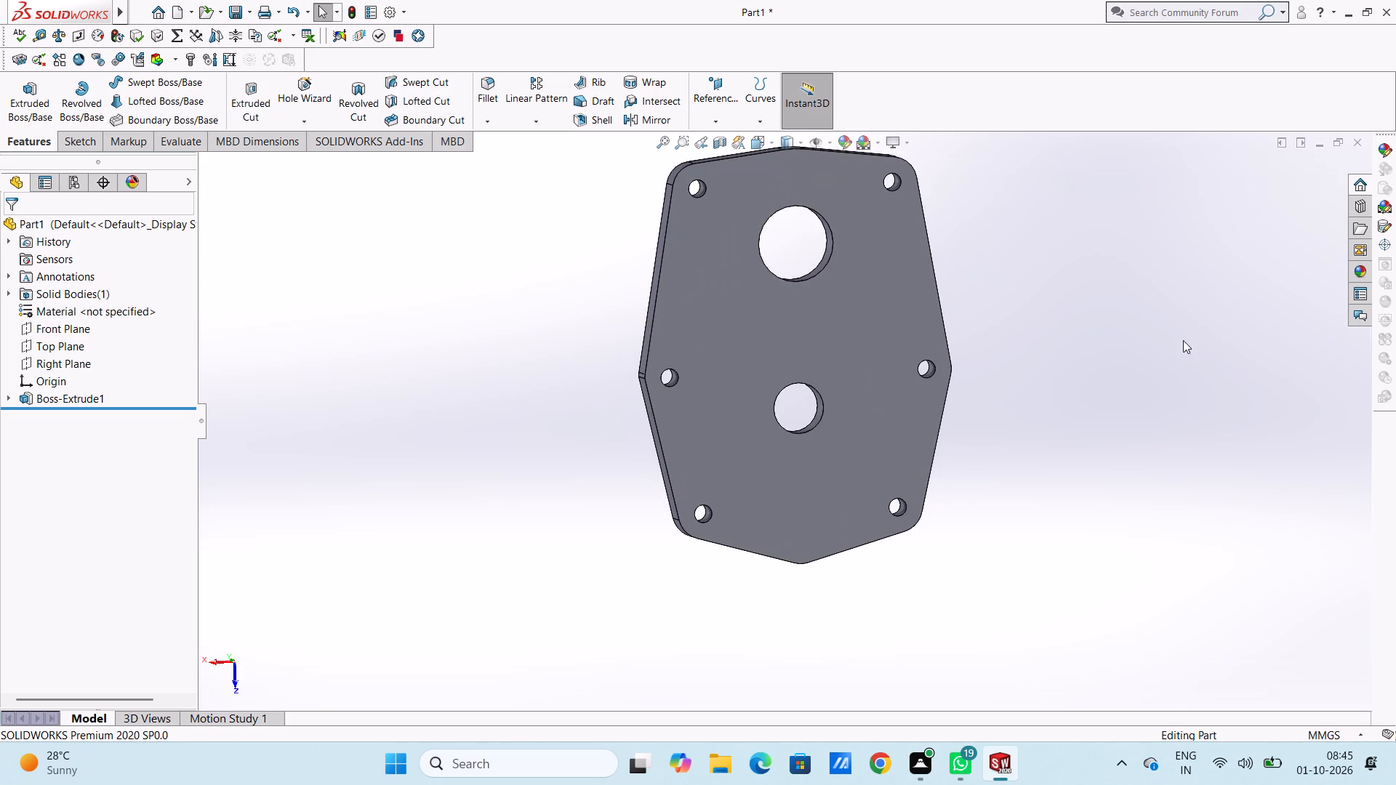
middle_drag(1139, 330, 814, 322)
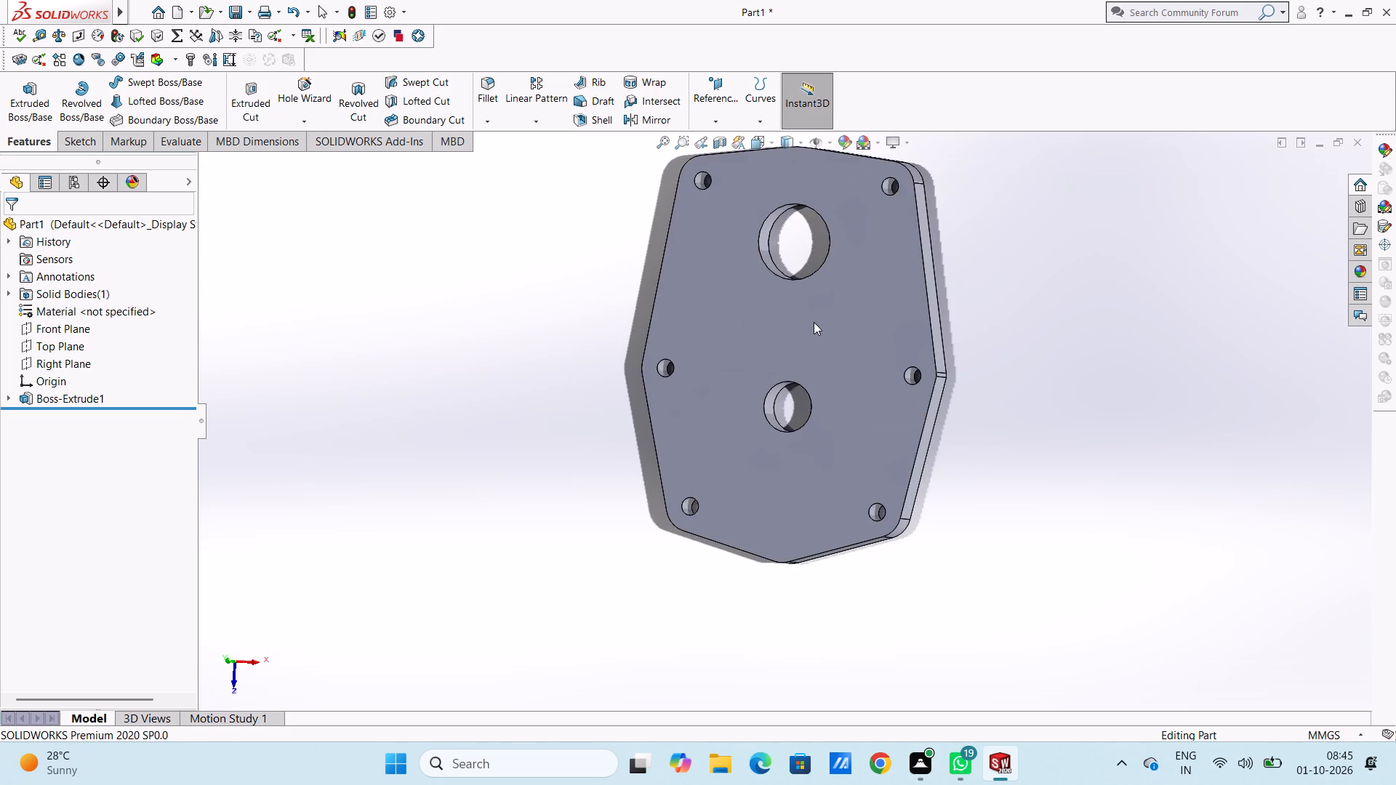
scroll(814, 322, up, 2)
middle_drag(824, 325, 849, 301)
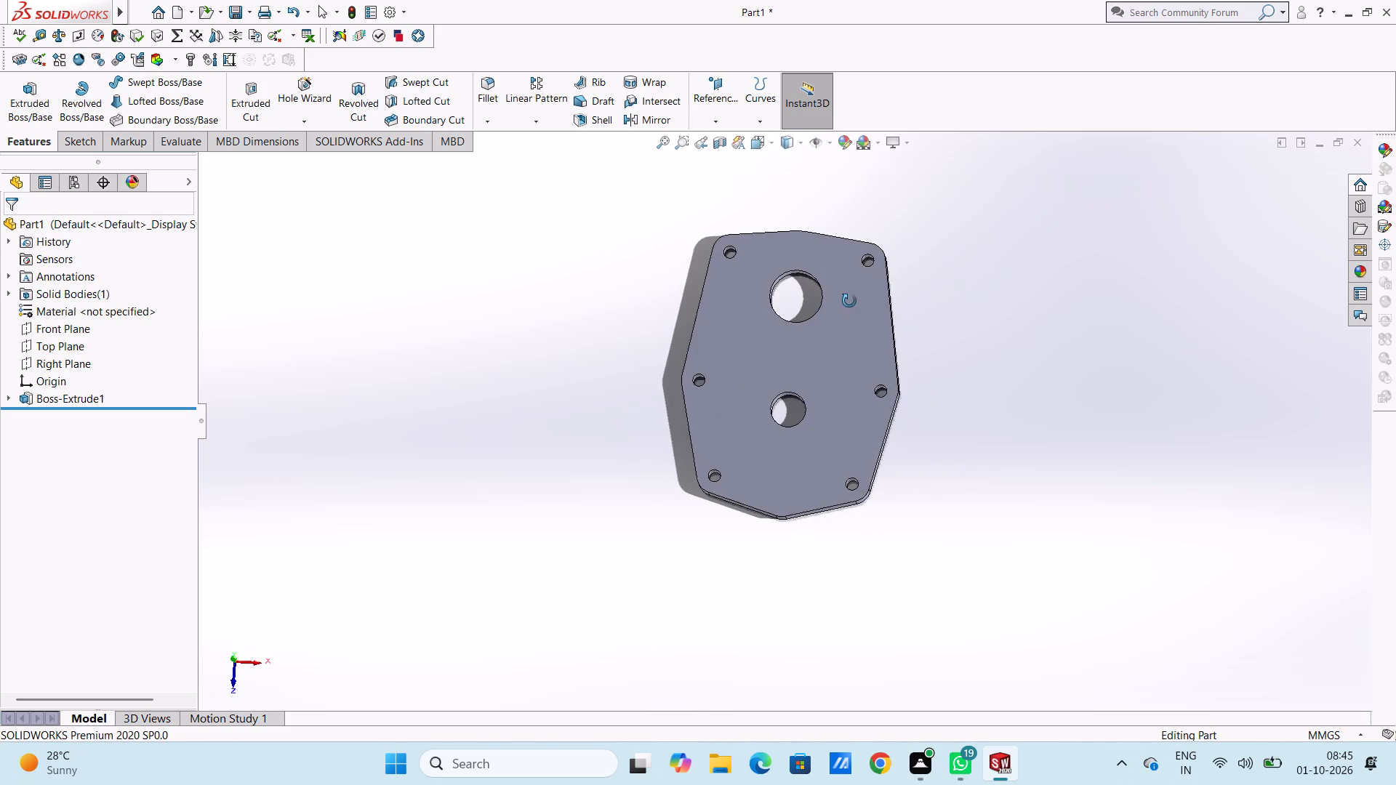
middle_drag(849, 301, 870, 323)
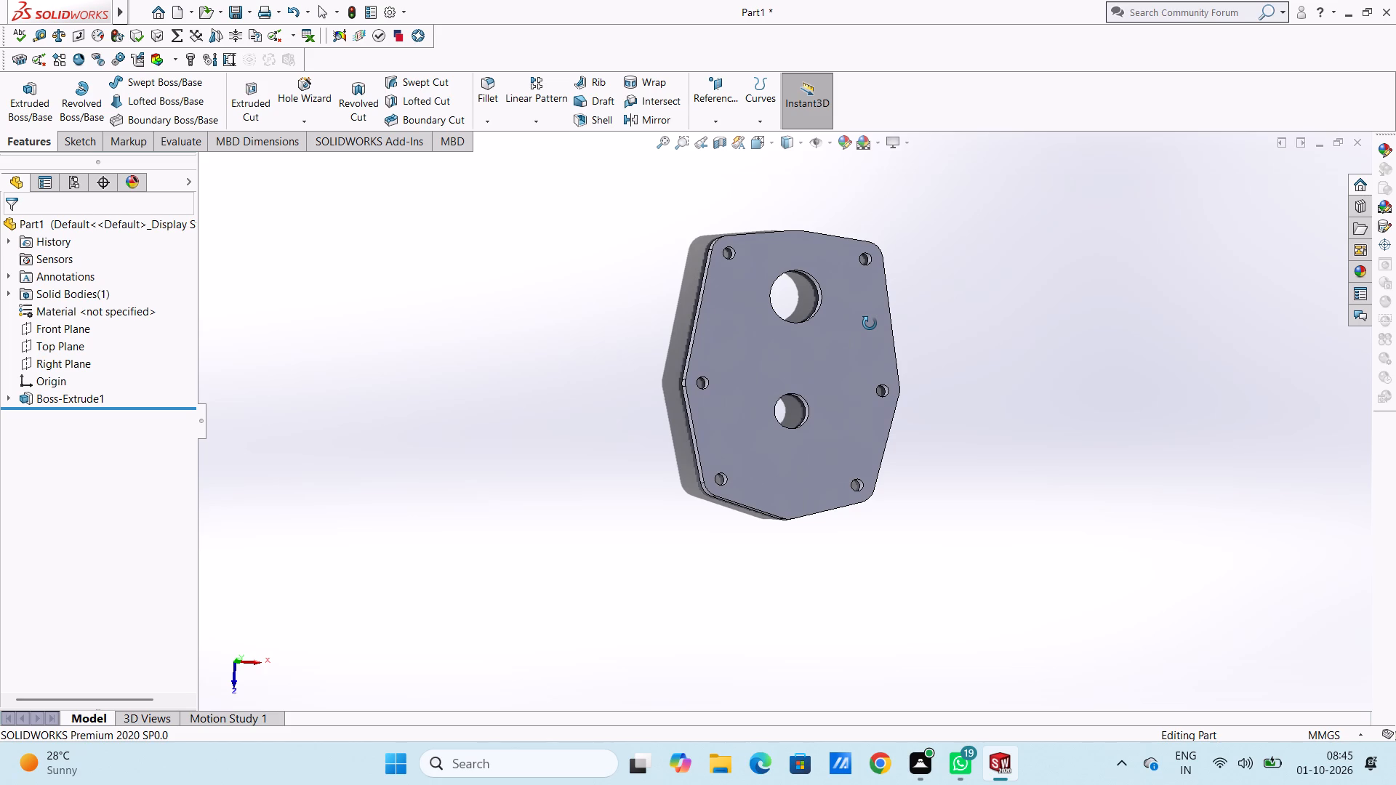
middle_drag(870, 323, 849, 324)
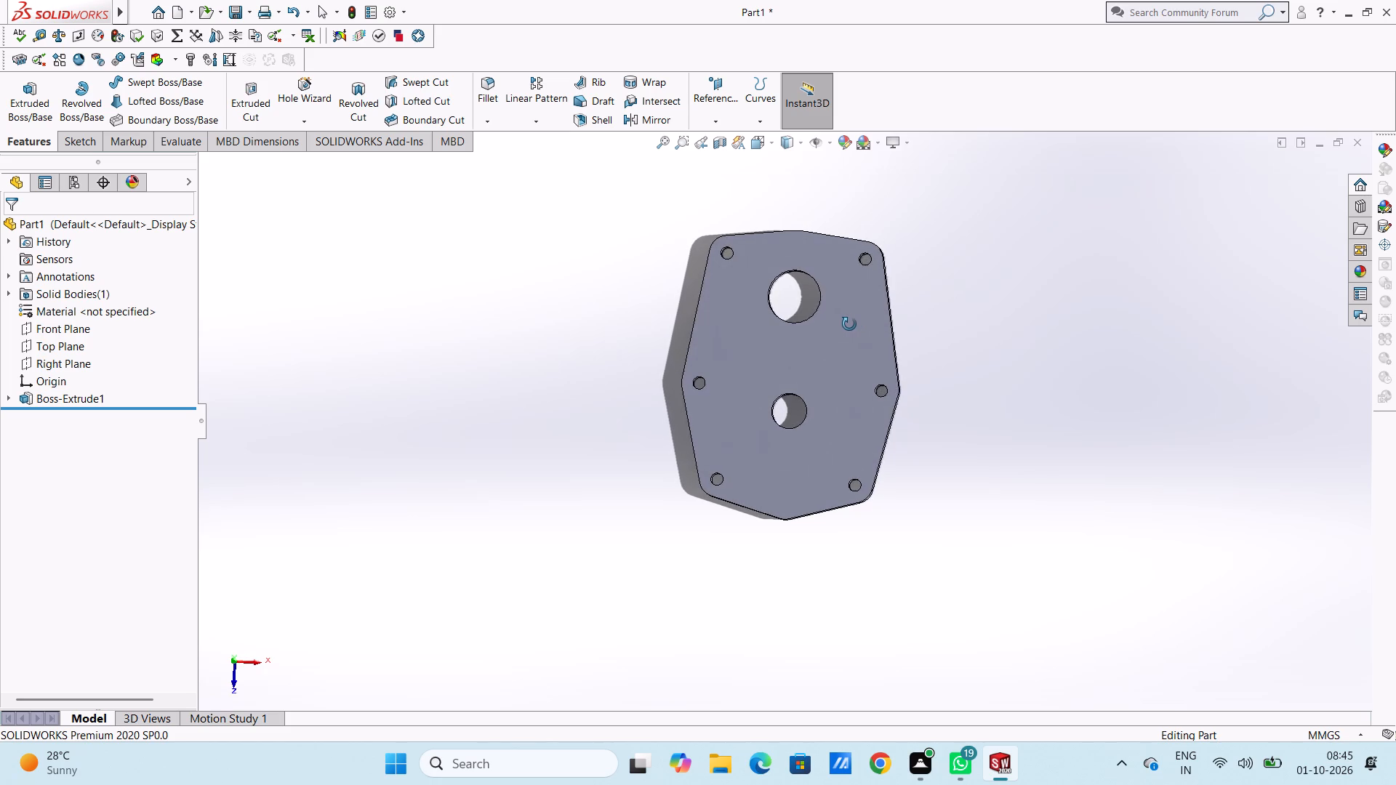
middle_drag(849, 324, 849, 324)
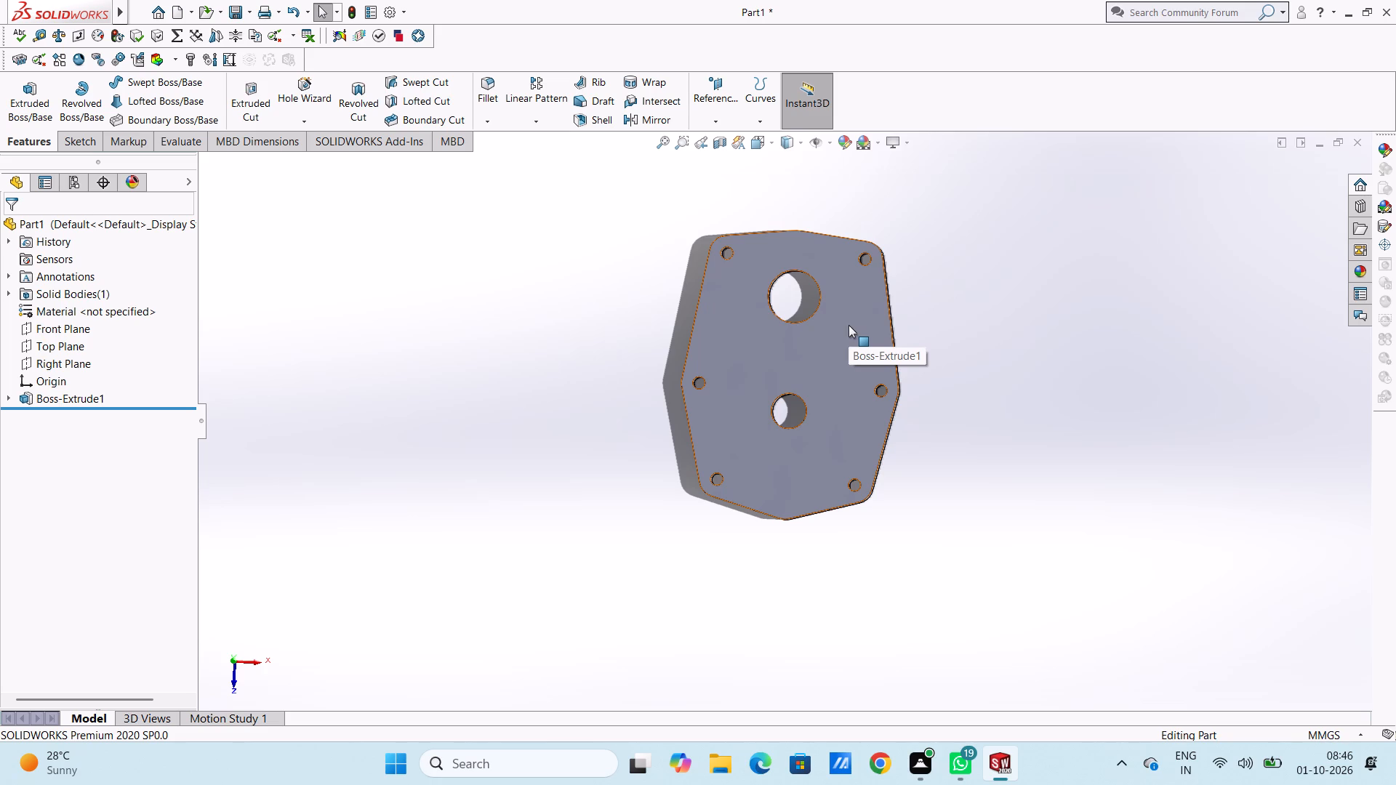
middle_drag(861, 351, 845, 350)
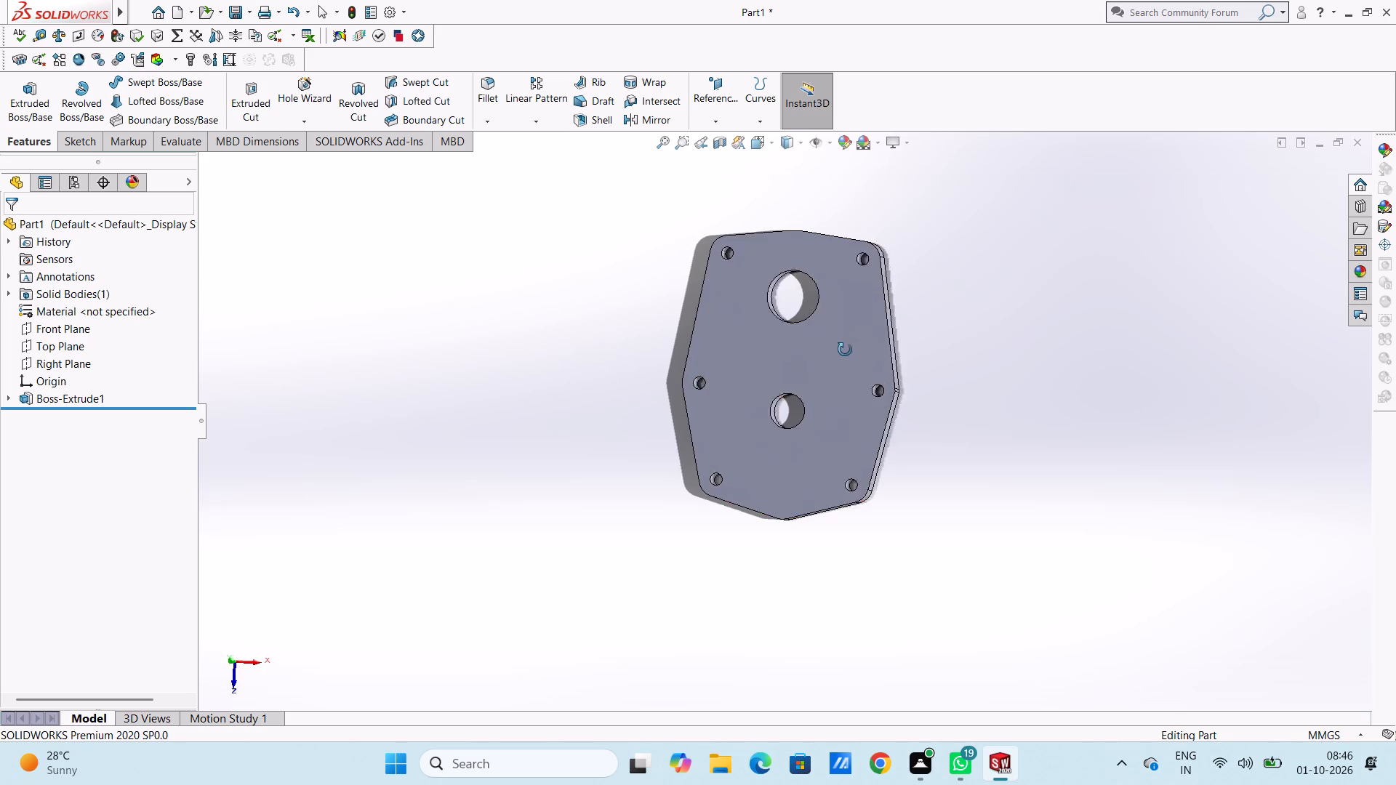
middle_drag(845, 350, 857, 342)
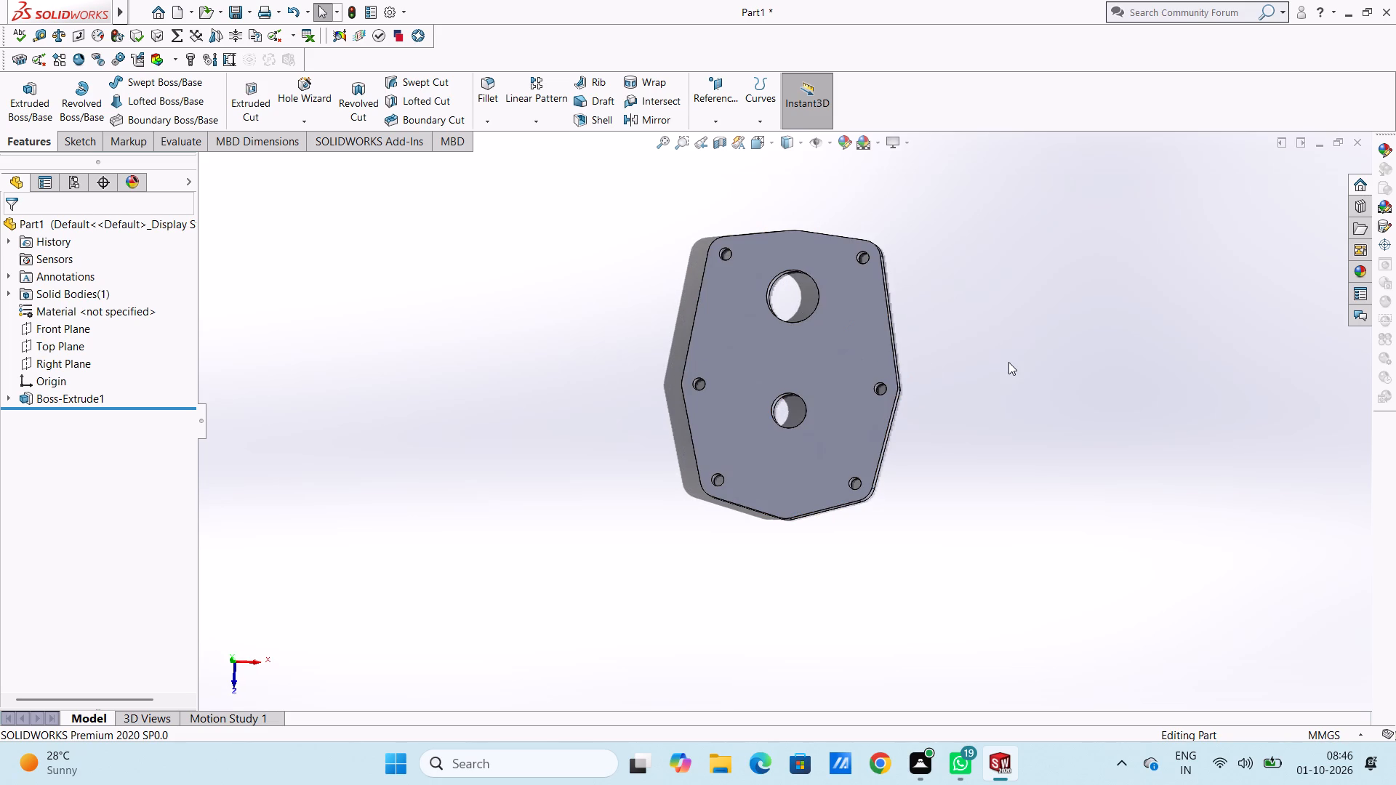
Start a sketch on the plate's top face and draw concentric circles of 7 mm and 20 mm radius at the upper-left hole.
key(ctrl+5)
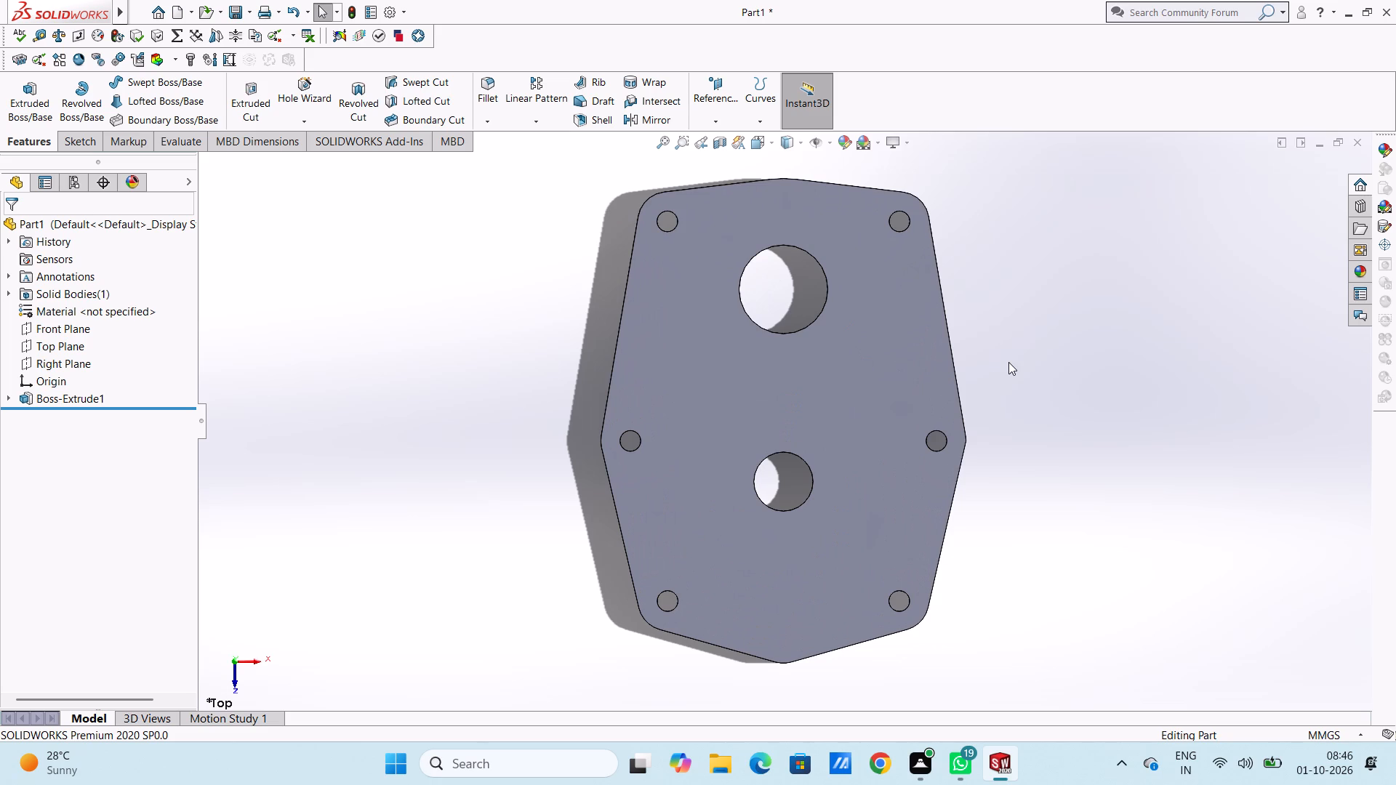
click(910, 355)
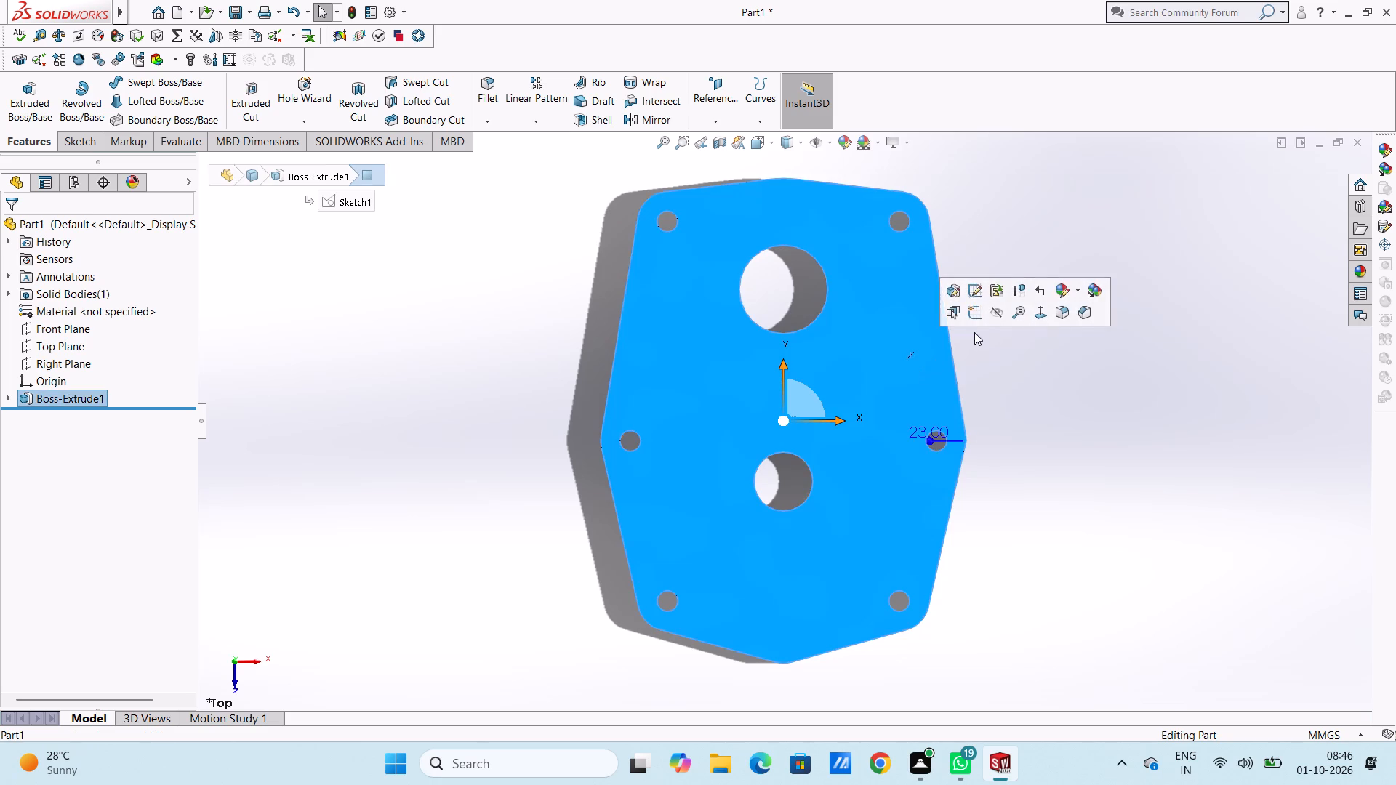
click(975, 318)
click(1022, 399)
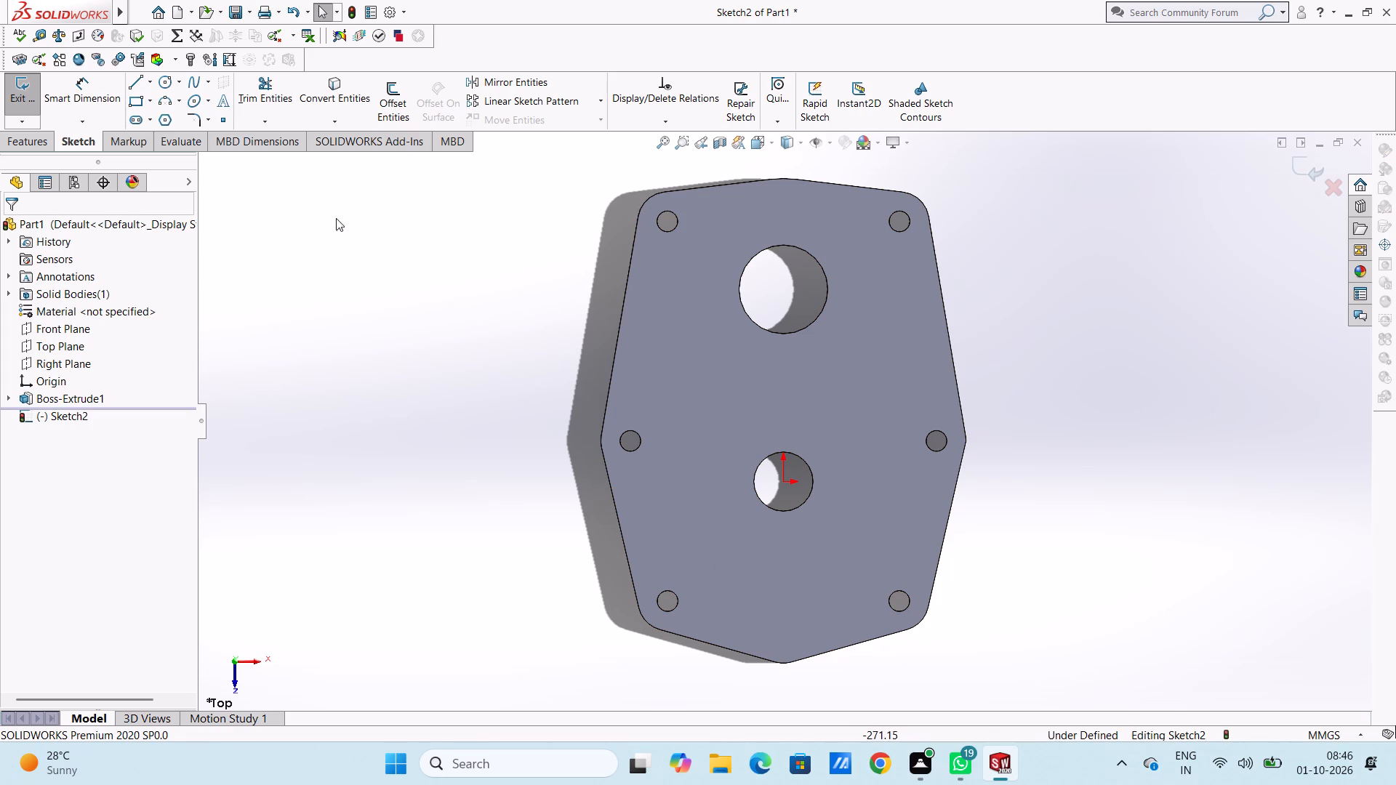
click(168, 78)
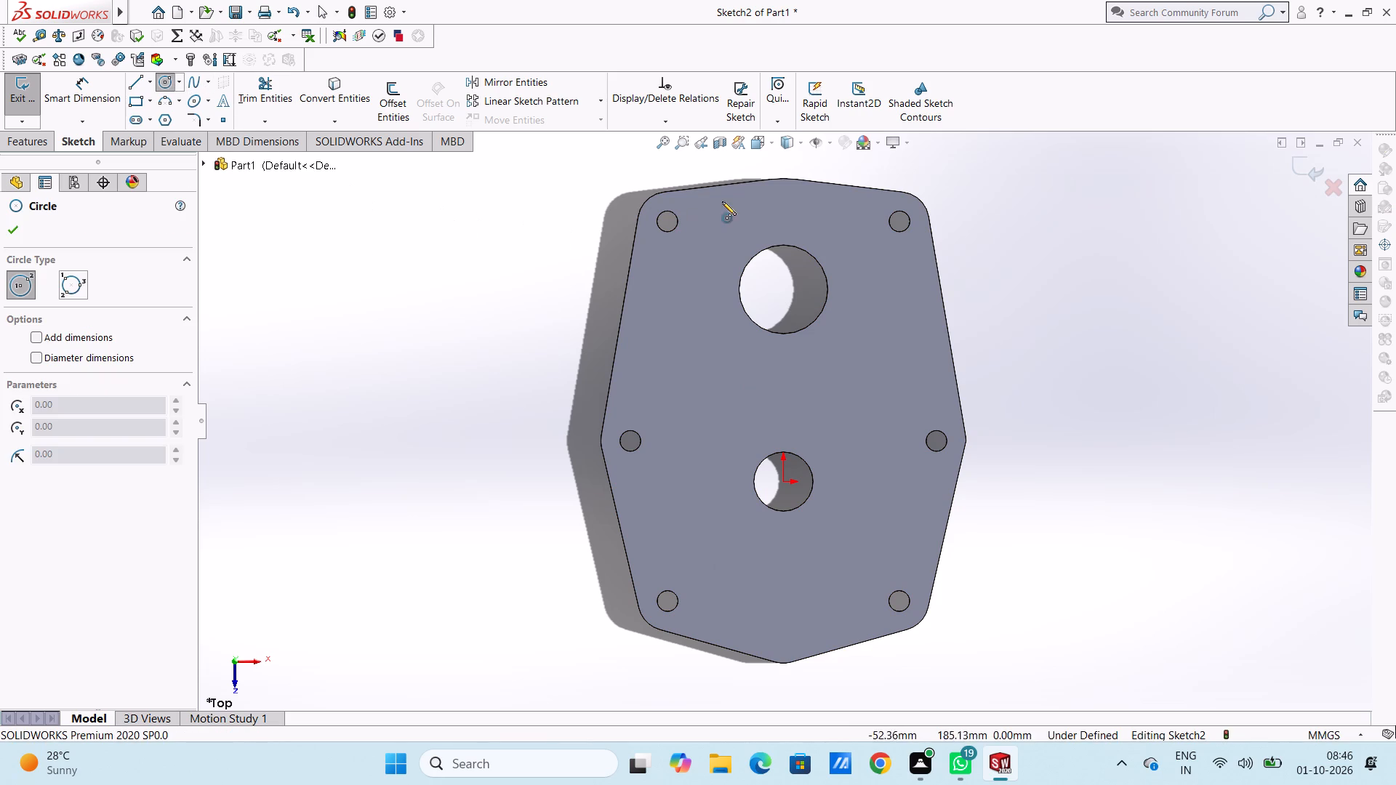
click(667, 221)
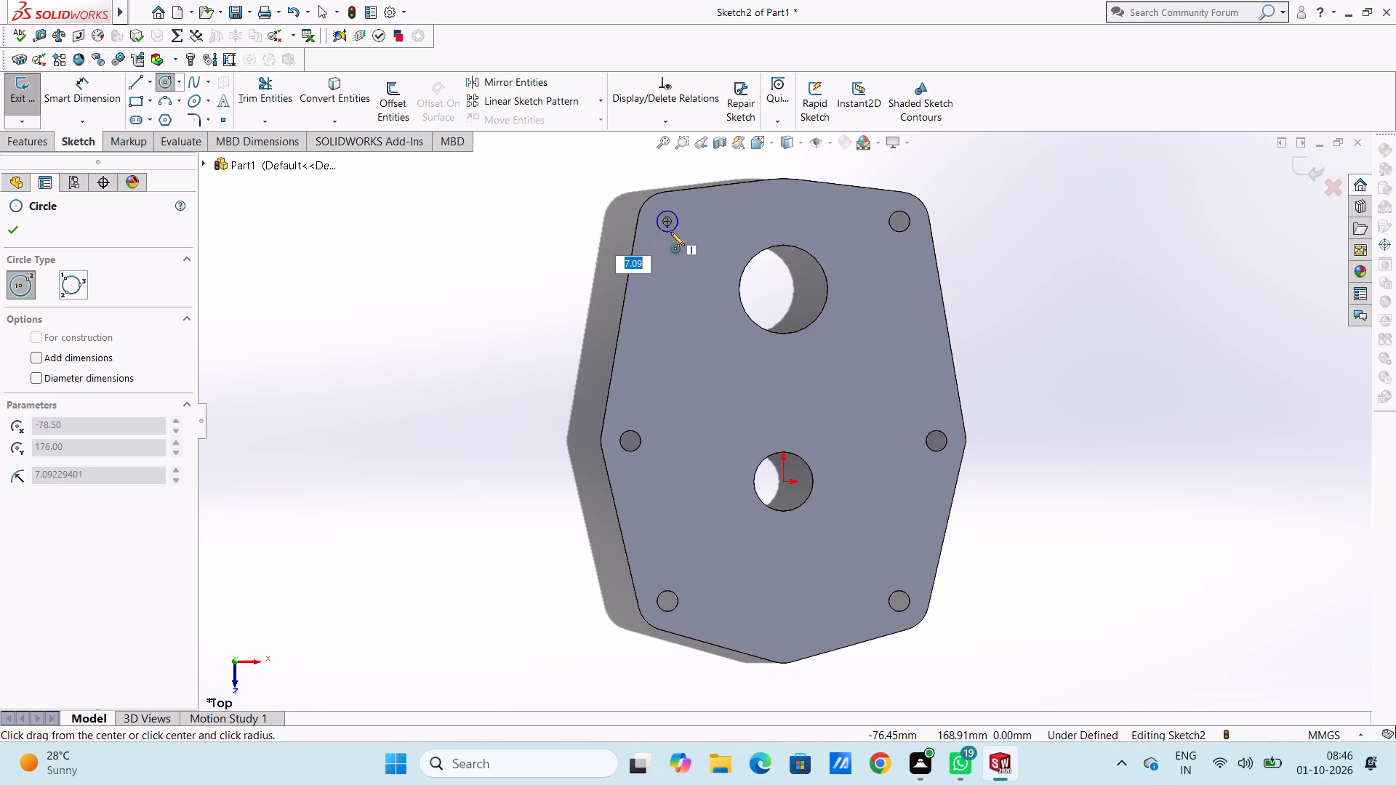
scroll(672, 230, down, 3)
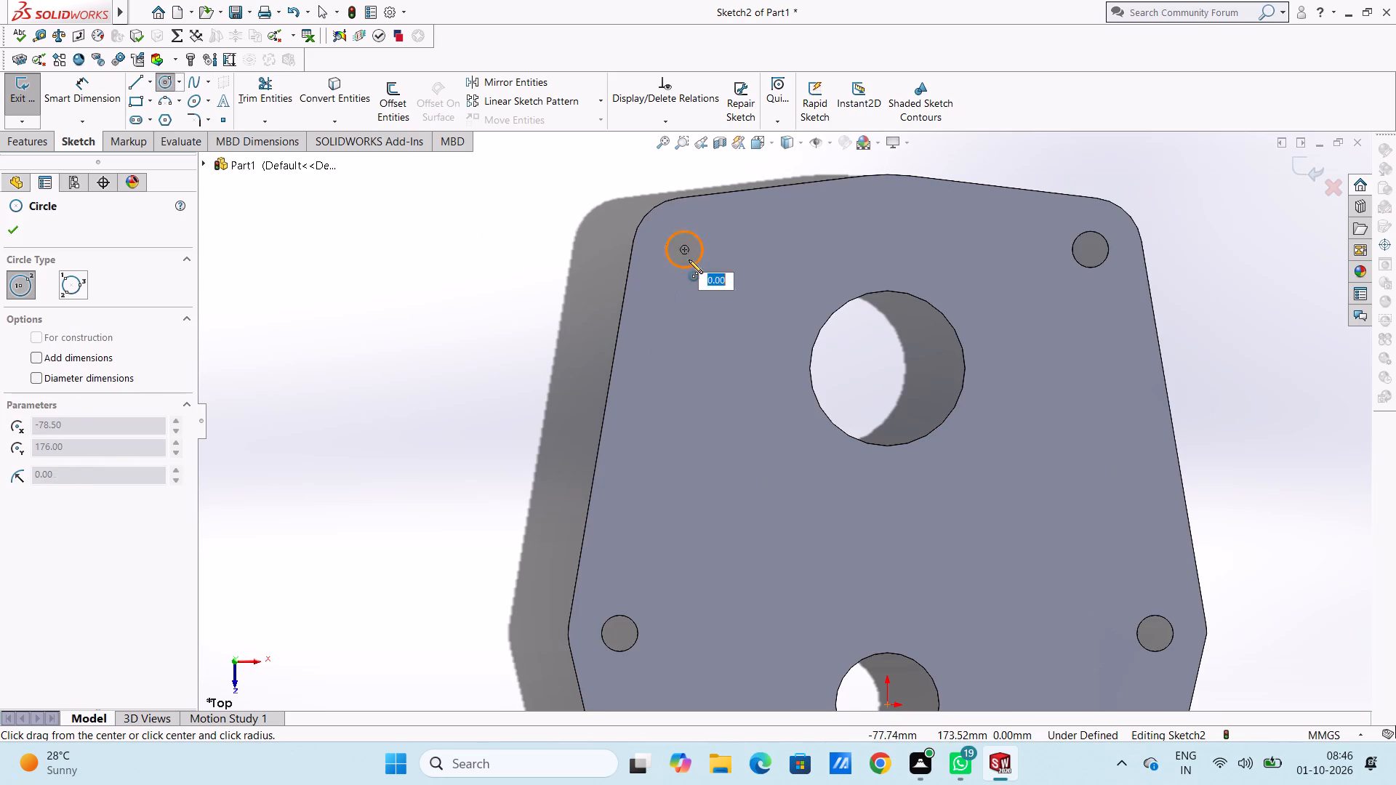
click(691, 268)
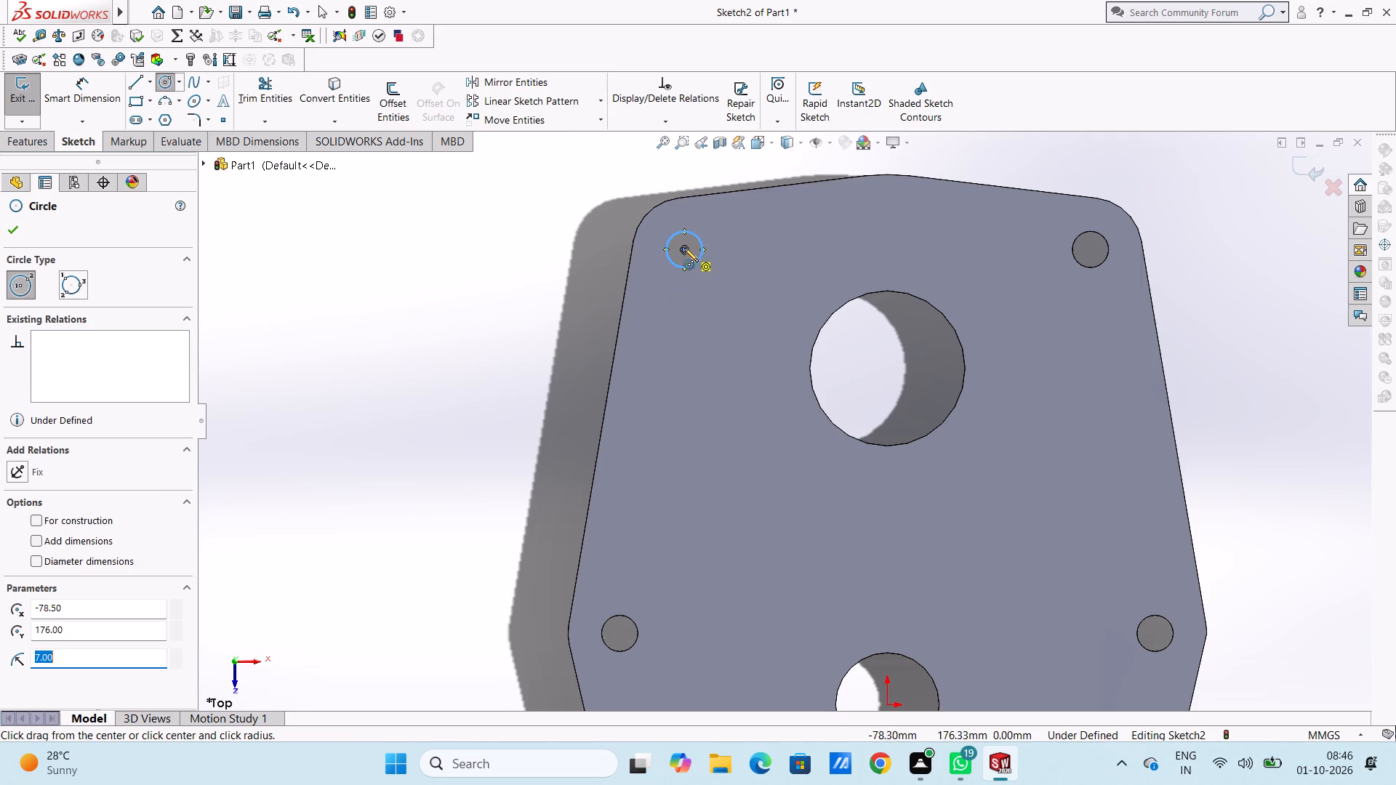
click(683, 249)
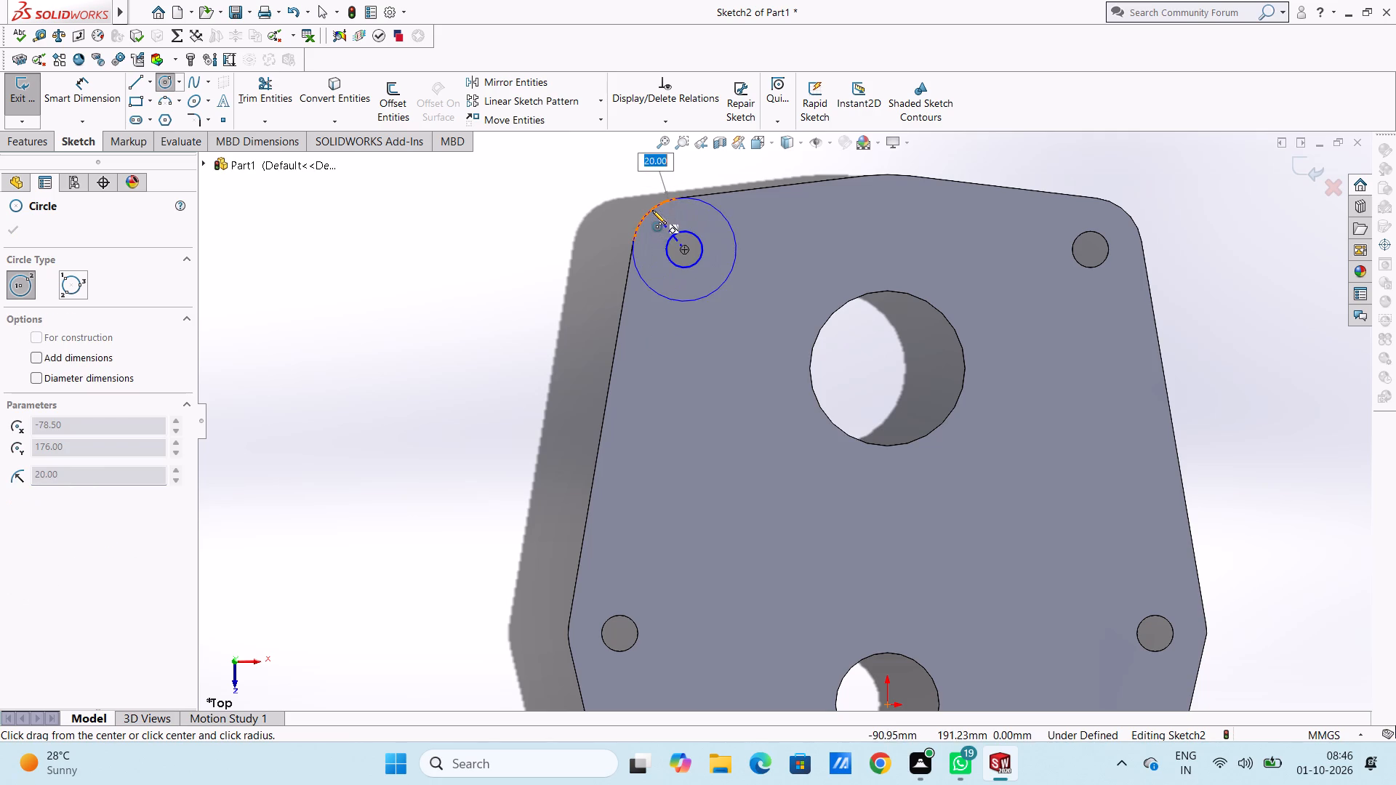
click(652, 210)
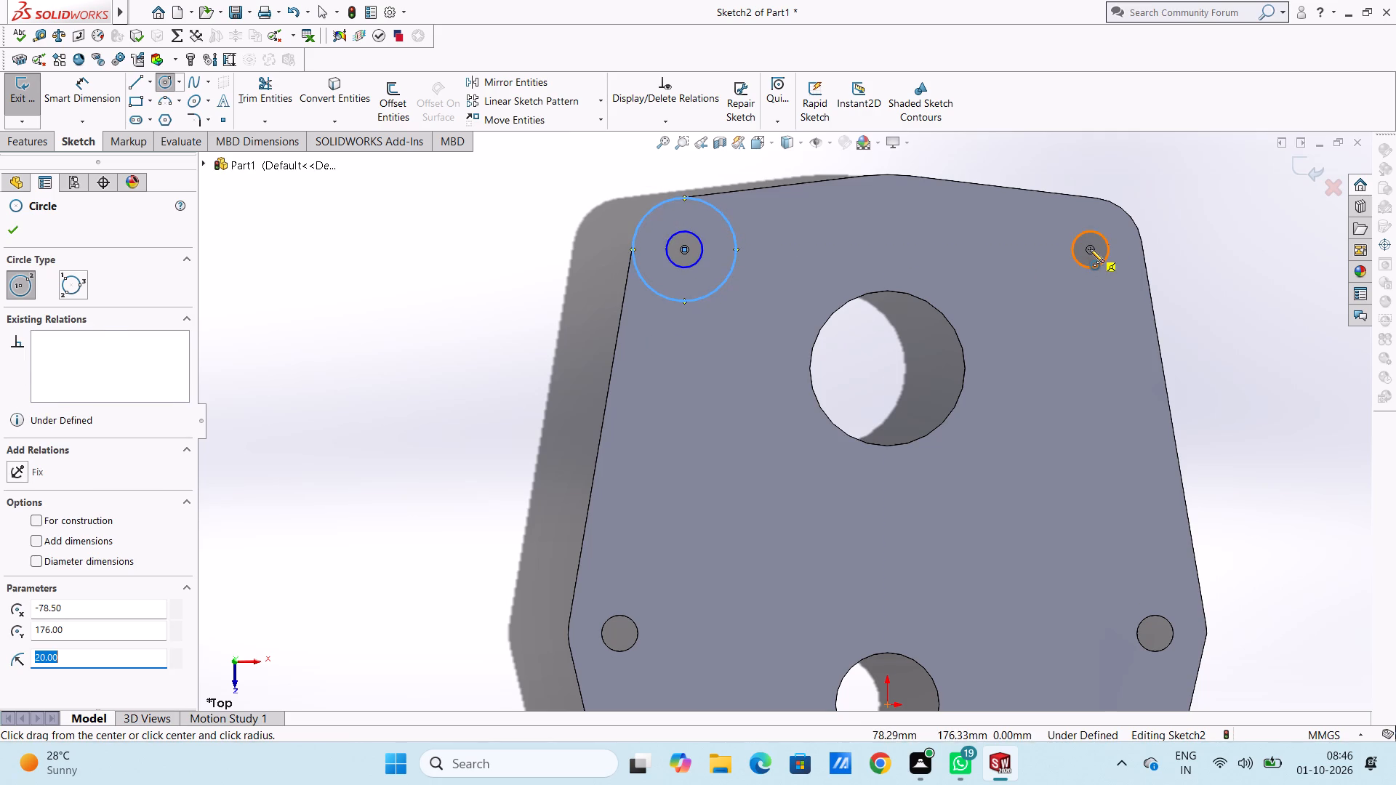
Sketch two concentric circles at the upper-right hole, with radii of about 11.8 mm and 20 mm.
click(1090, 249)
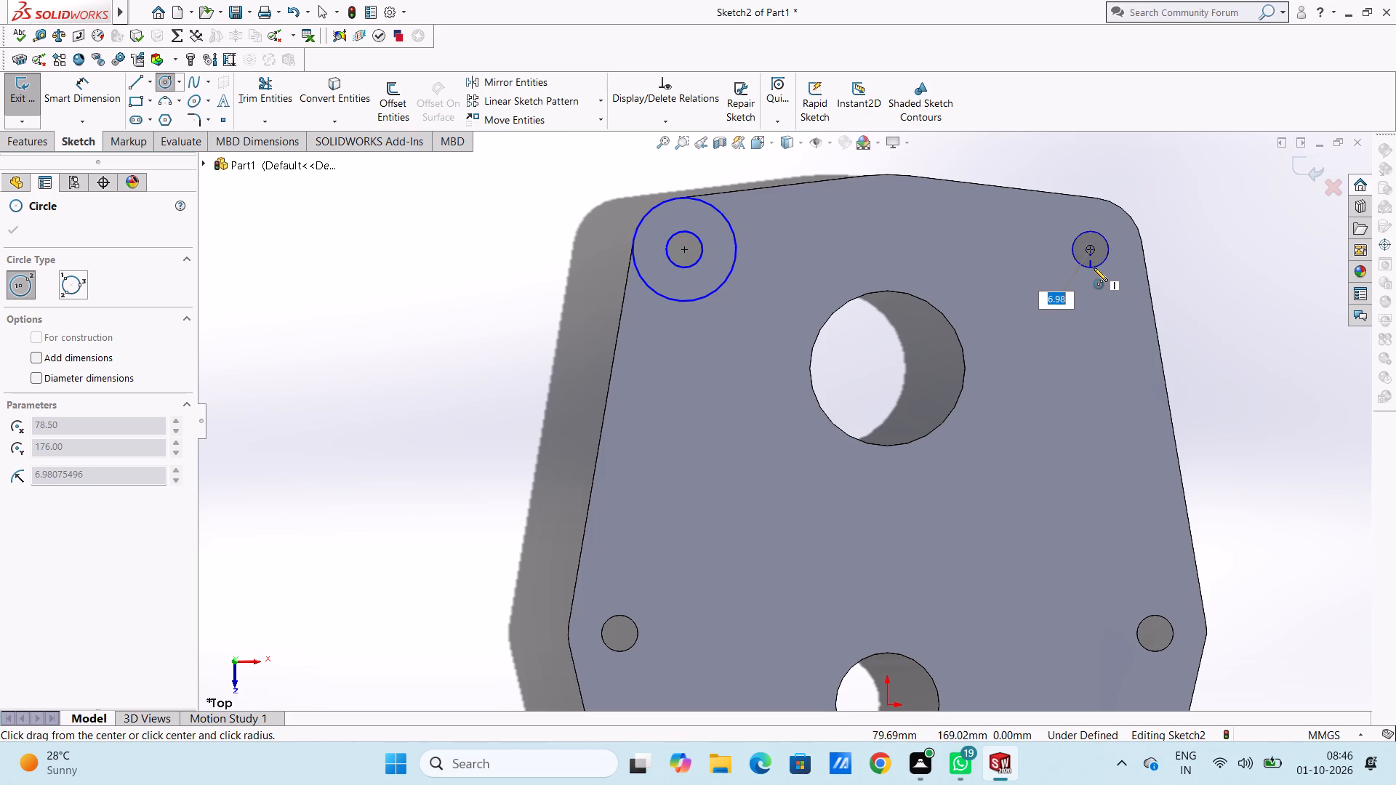
click(1094, 280)
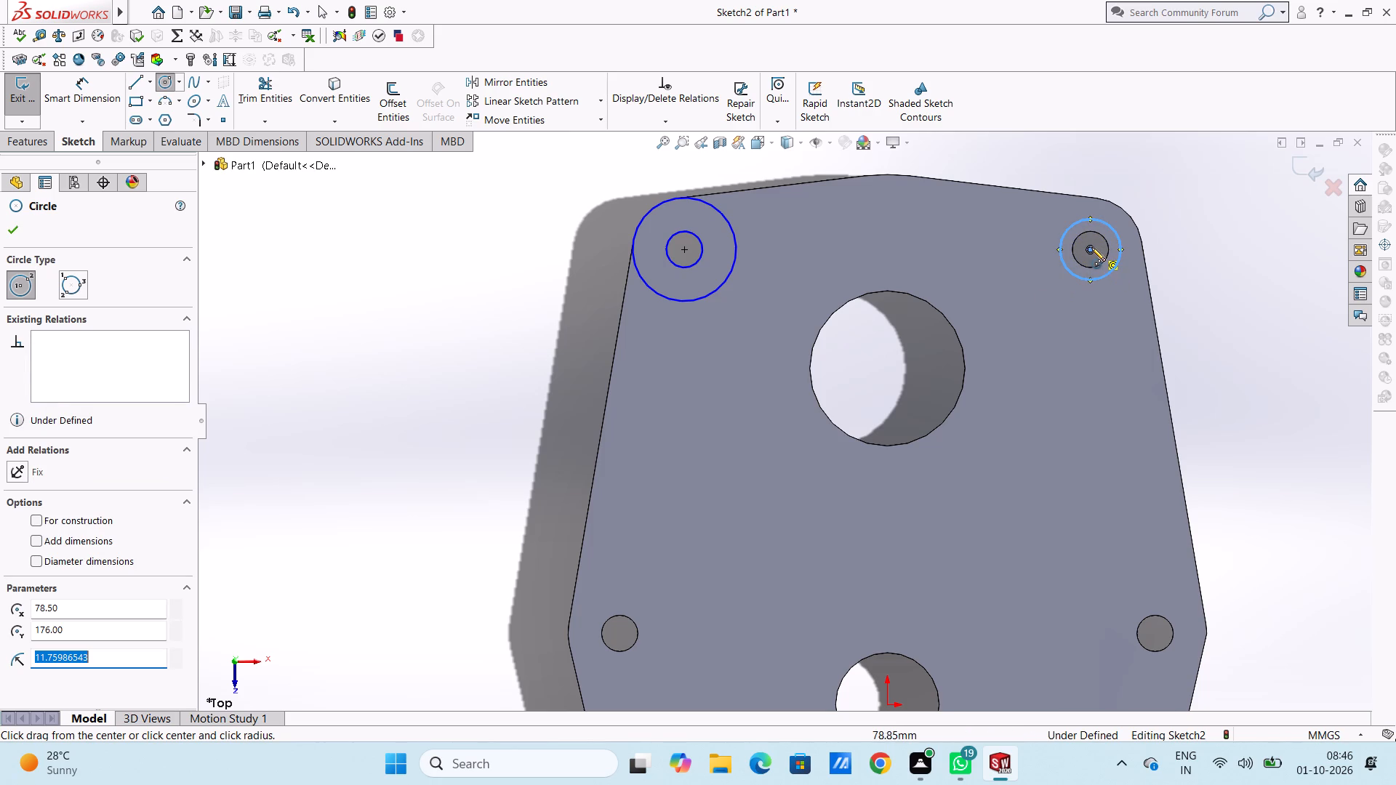
click(1090, 249)
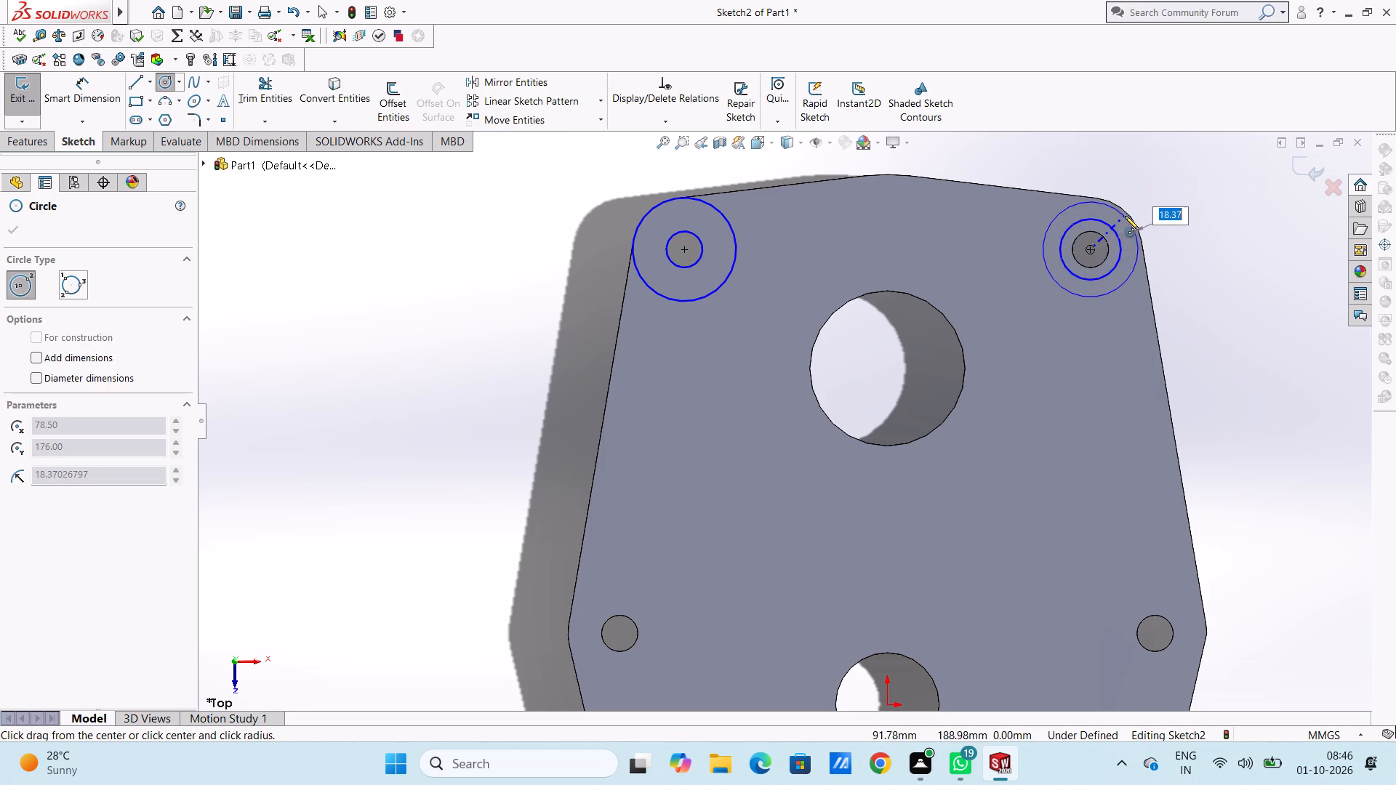
click(1127, 213)
Sketch two concentric circles at the middle-right hole, one on the hole's edge and one with a 20 mm radius.
scroll(1140, 321, up, 4)
scroll(933, 625, up, 2)
scroll(918, 511, down, 5)
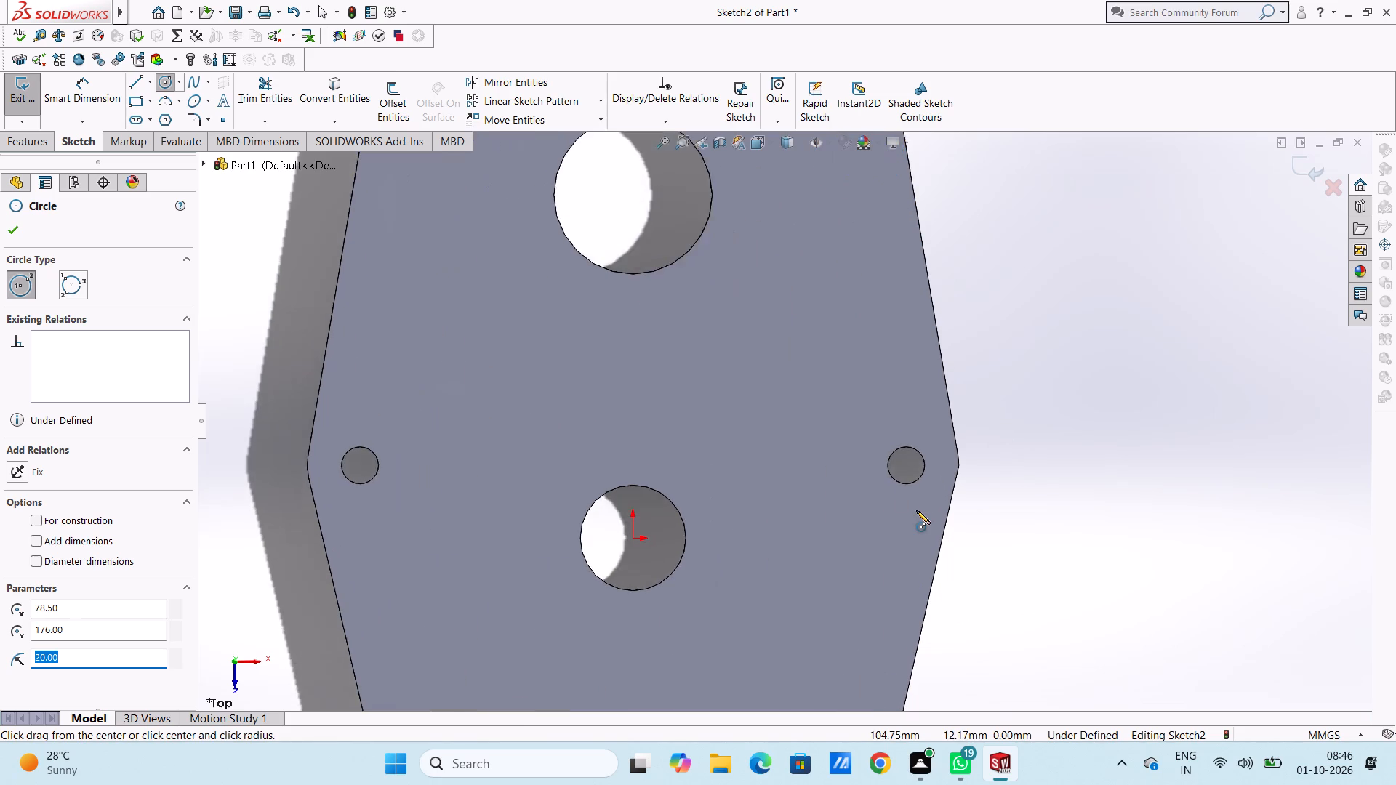
scroll(916, 510, down, 2)
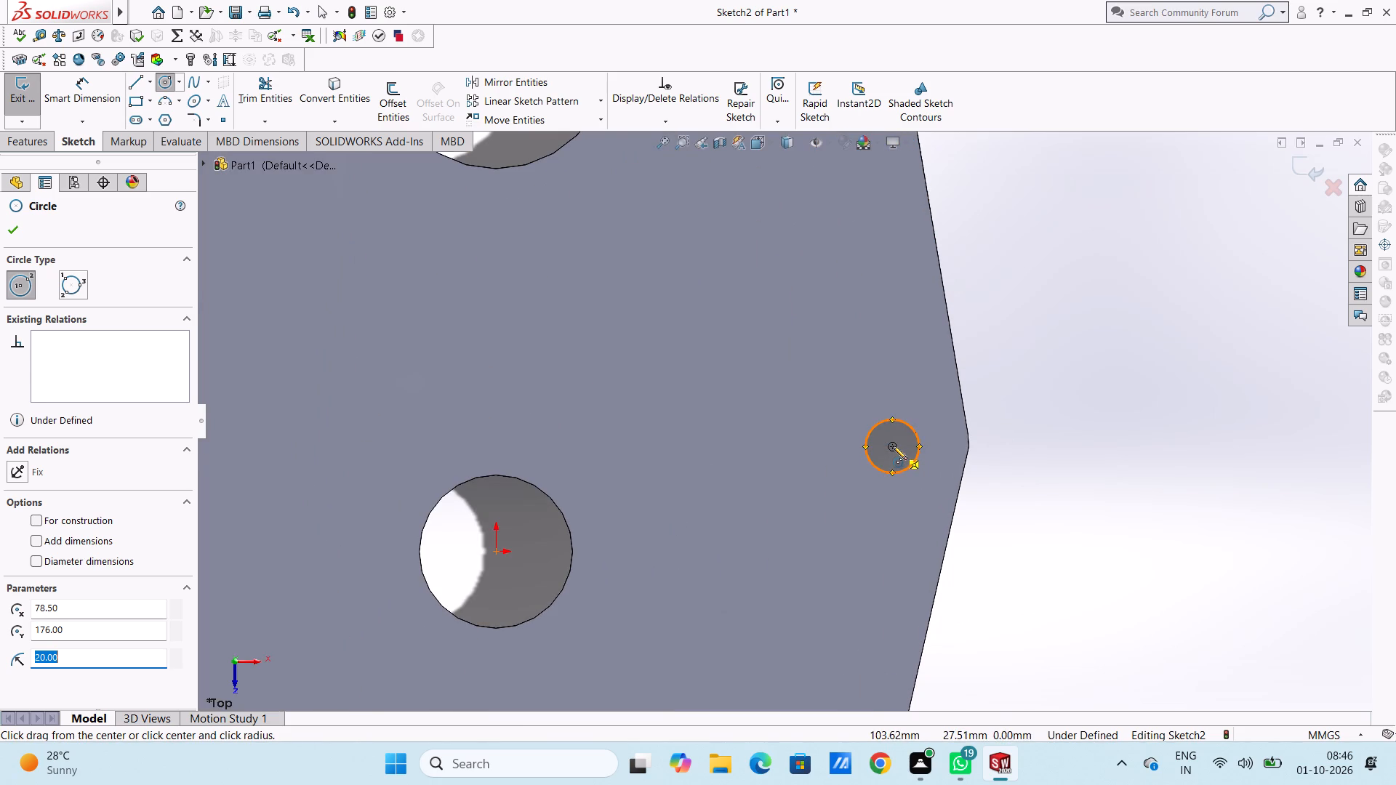
click(893, 446)
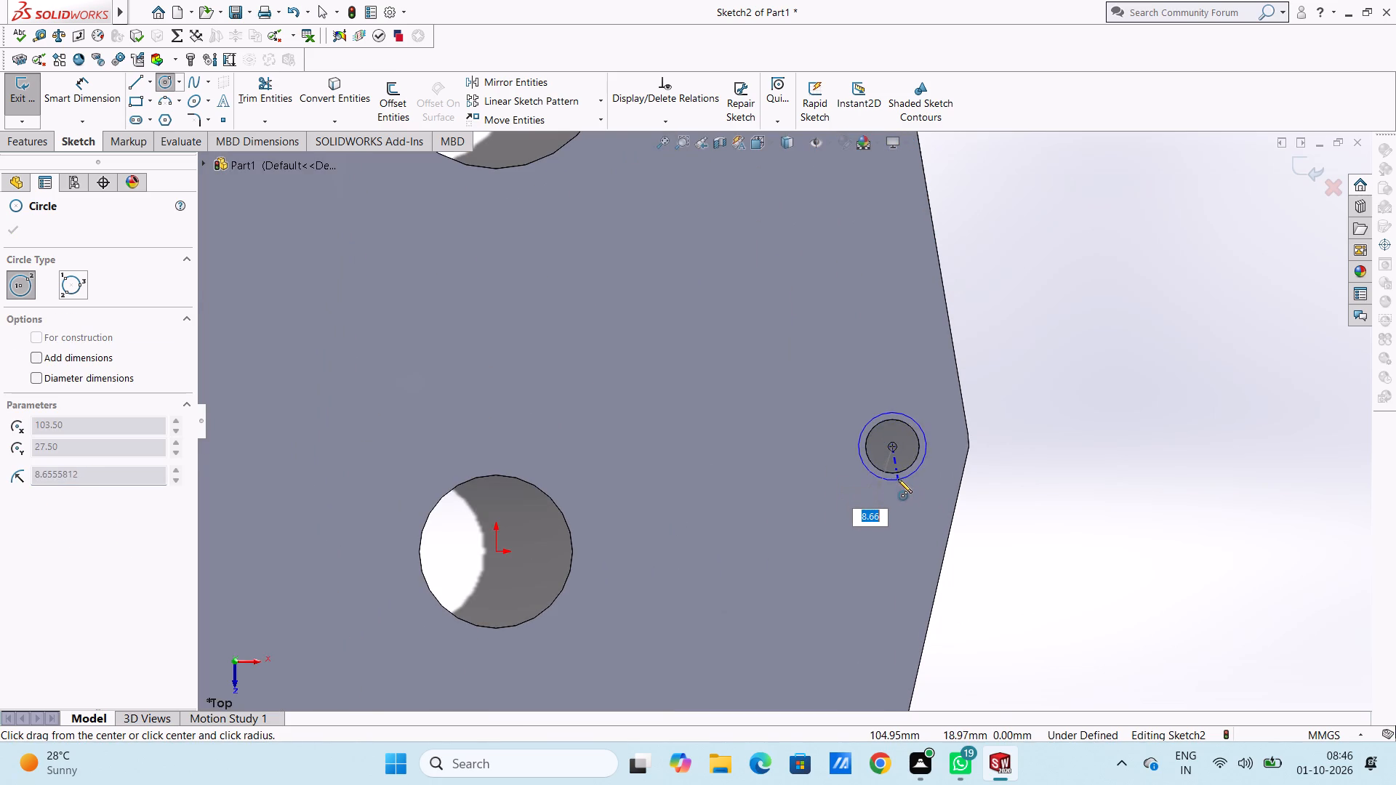
click(898, 474)
click(892, 447)
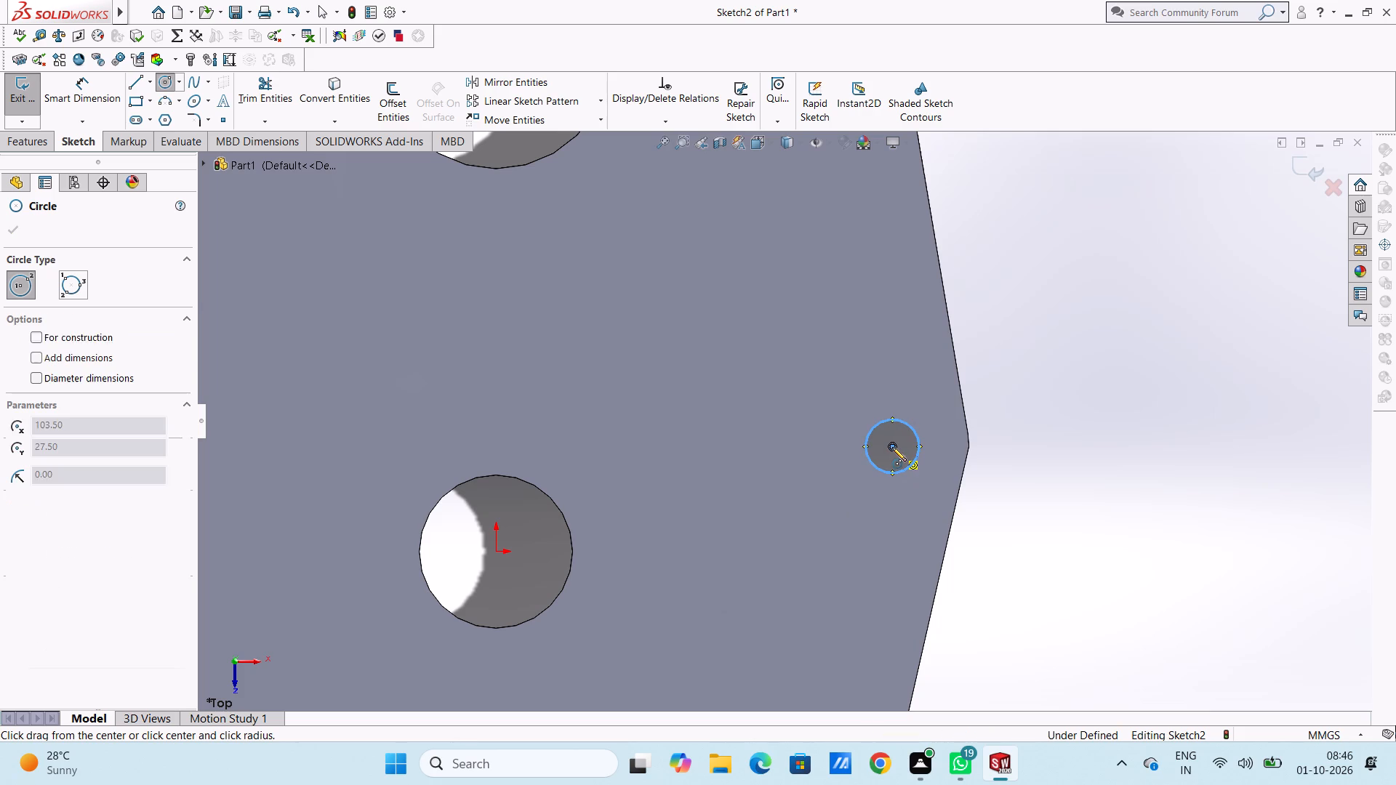
click(968, 448)
Sketch two concentric circles at the middle-left hole, with radii of 7 mm and 20 mm.
scroll(929, 520, up, 5)
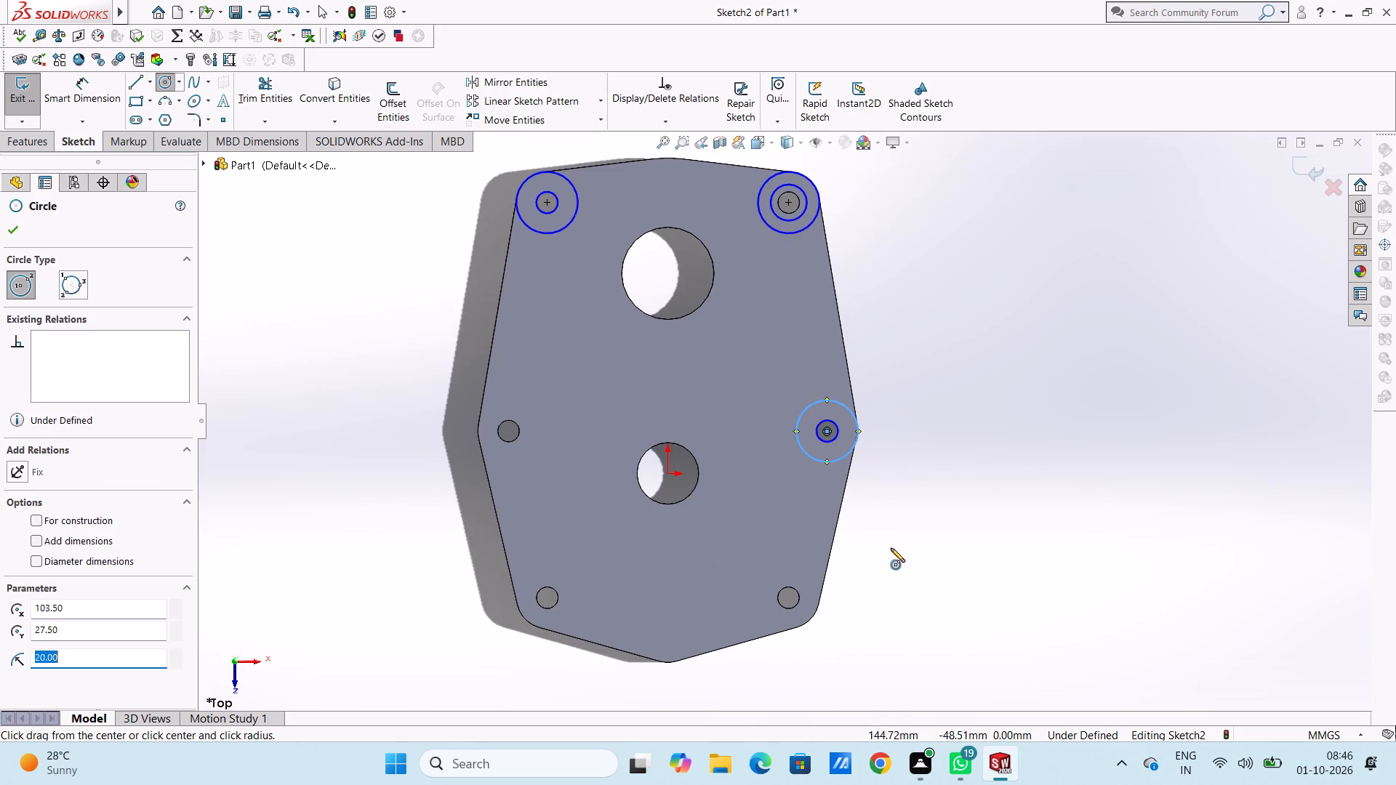
scroll(494, 433, down, 3)
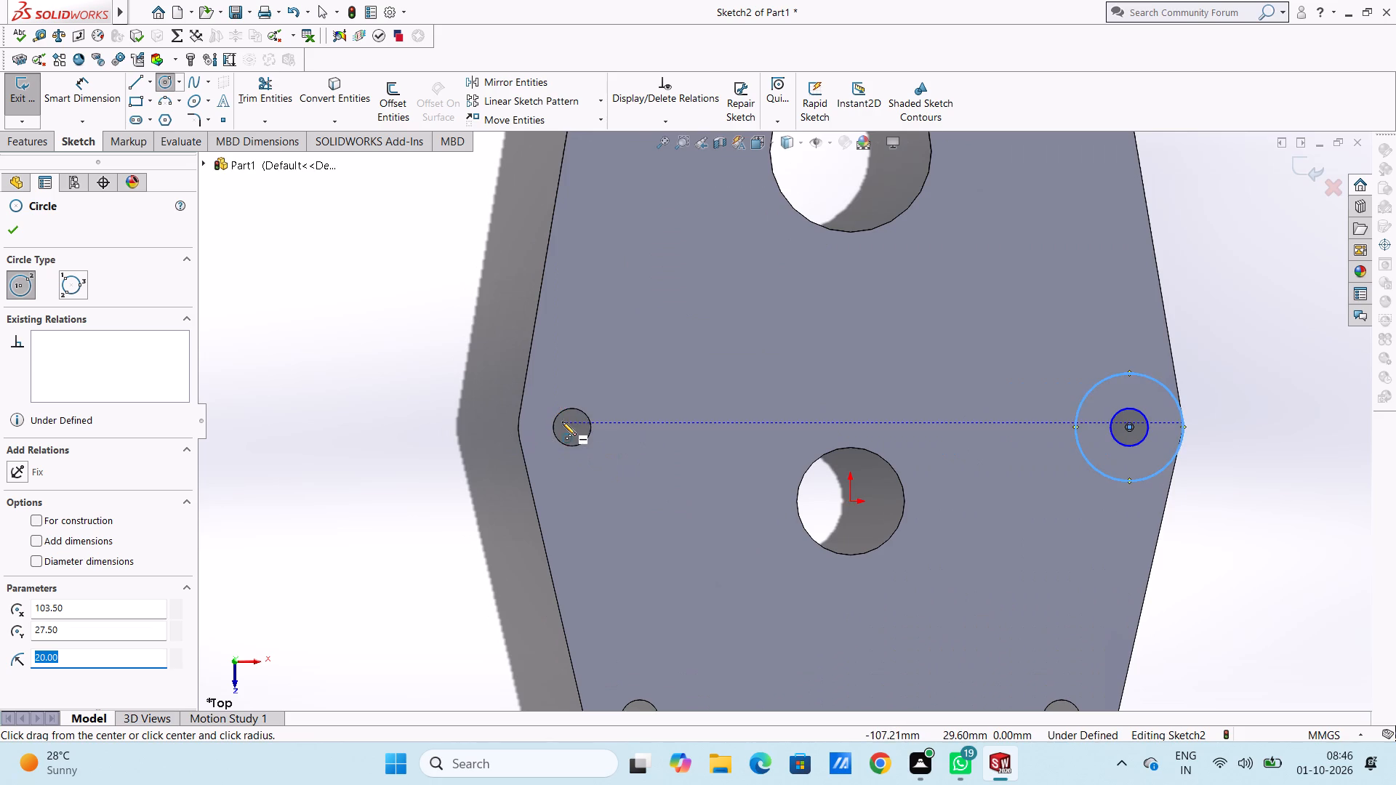
scroll(579, 446, down, 2)
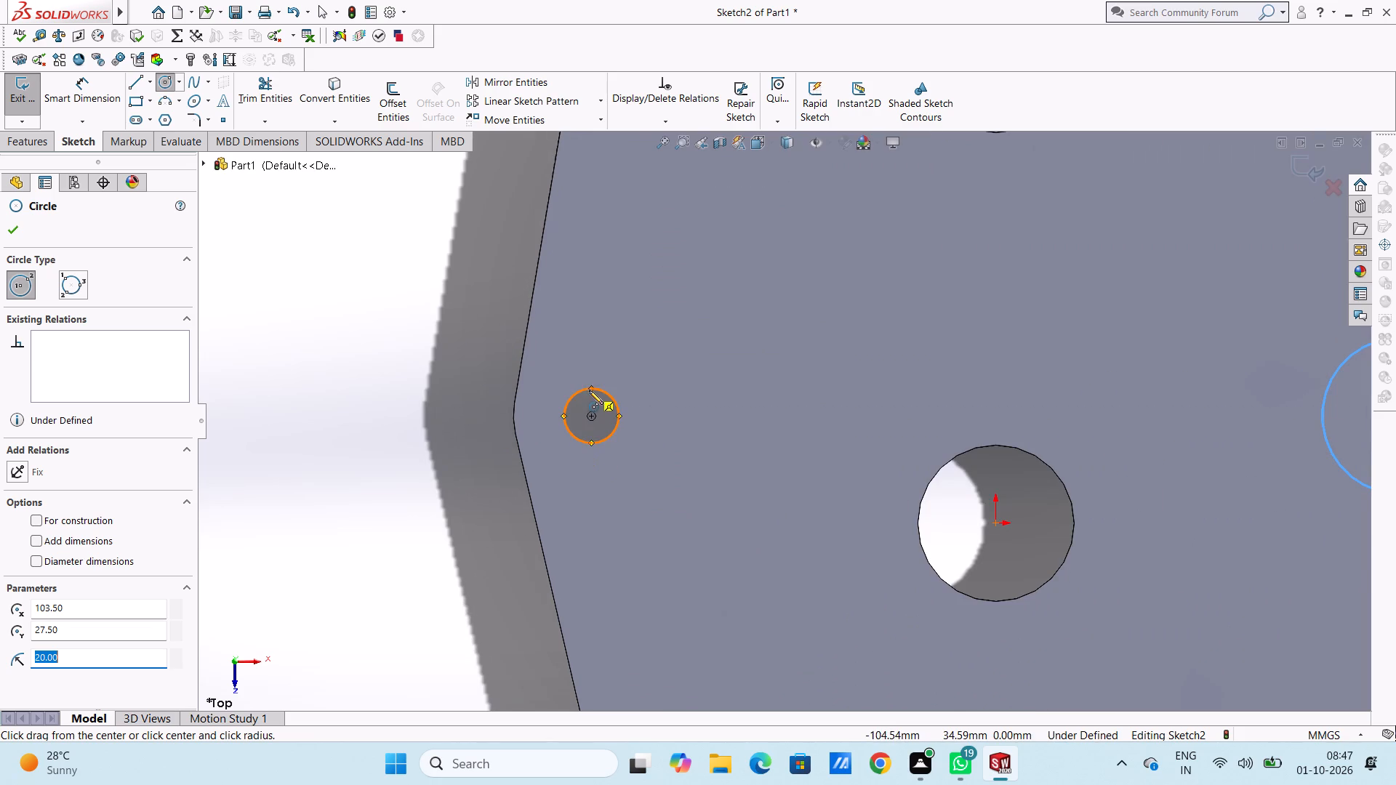
click(590, 415)
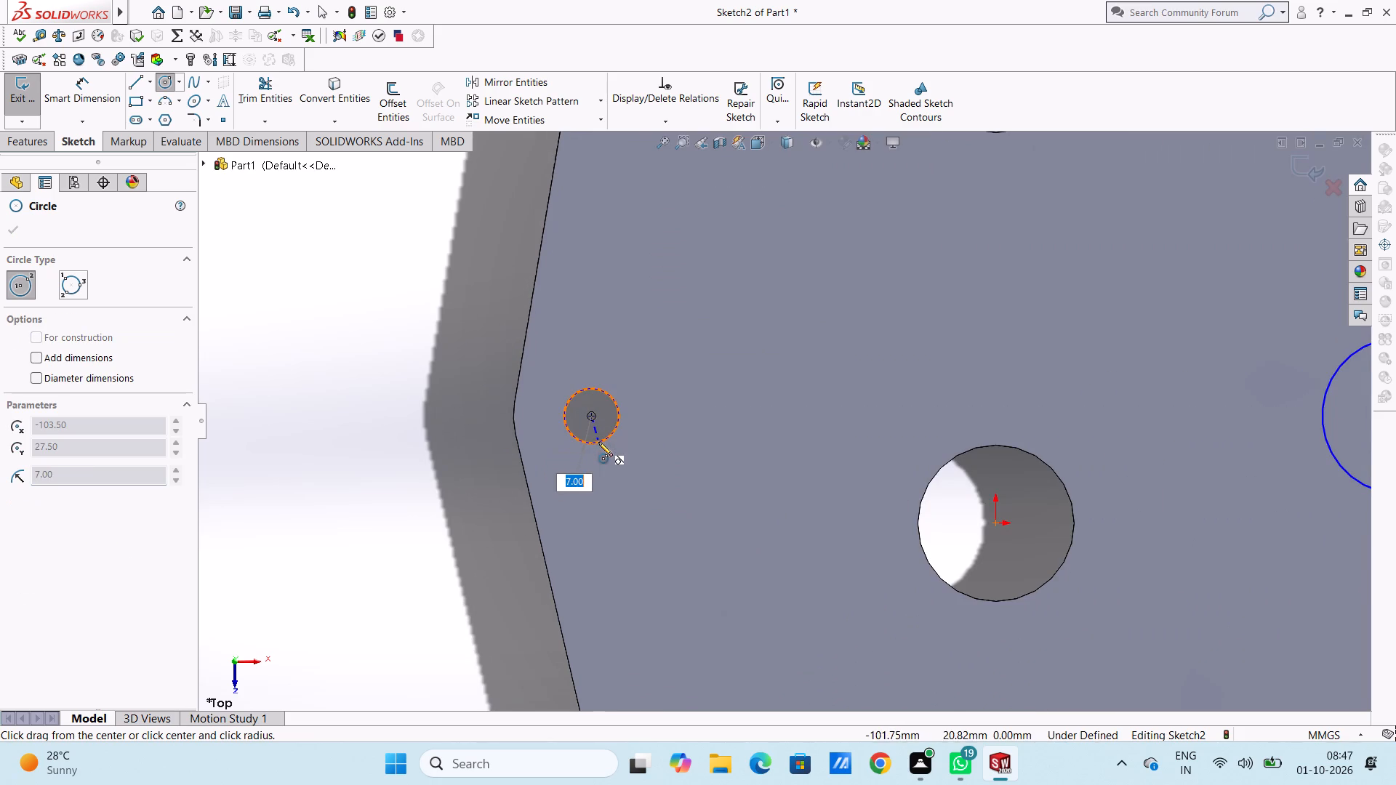
click(599, 442)
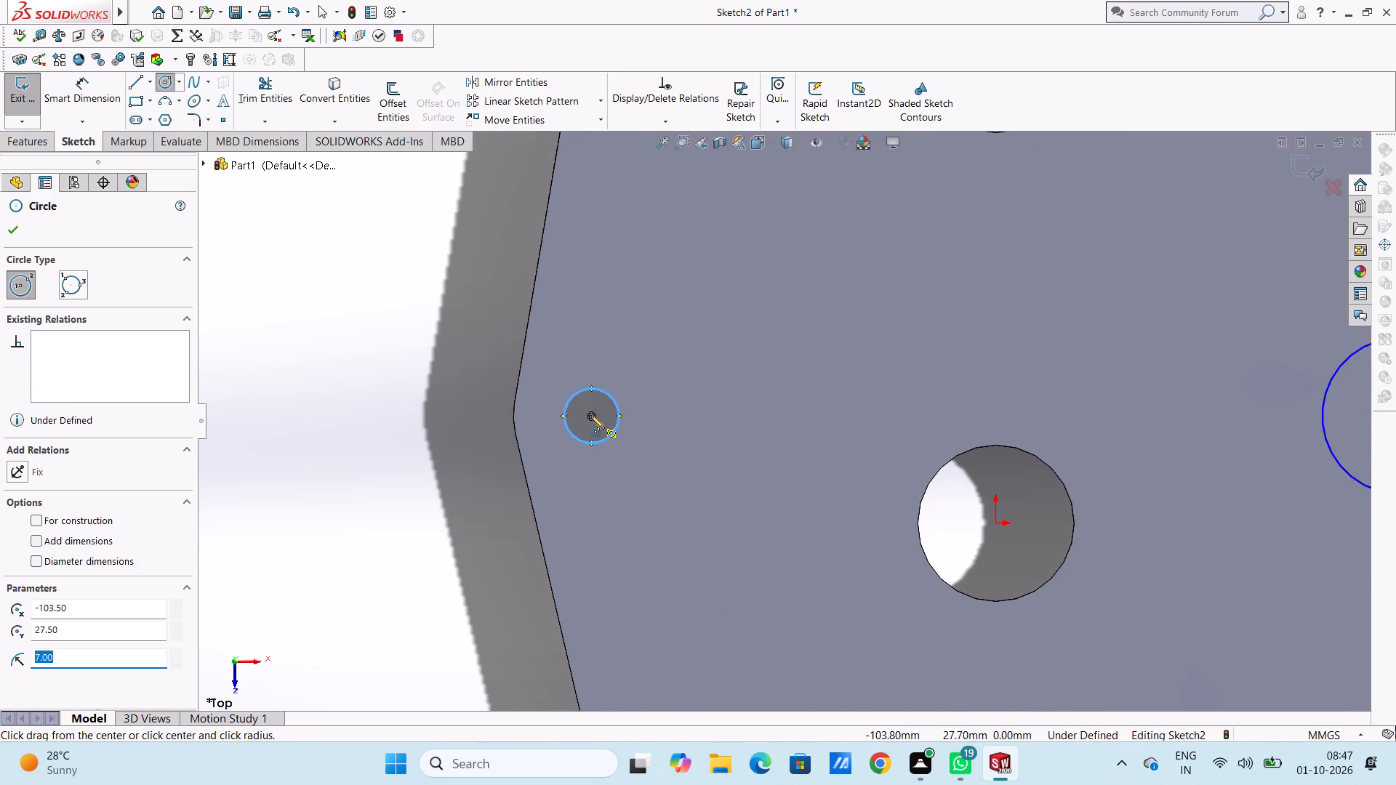
click(590, 415)
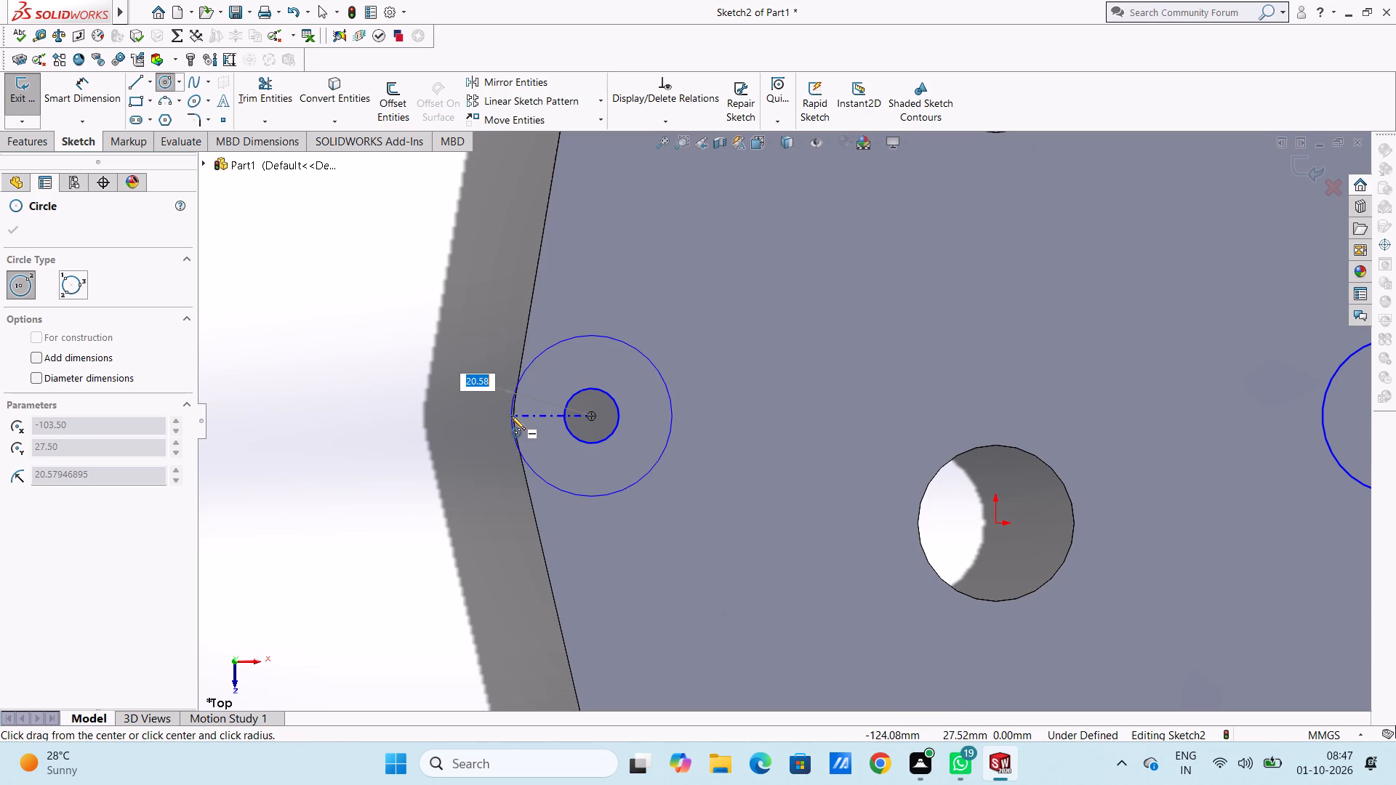
click(516, 422)
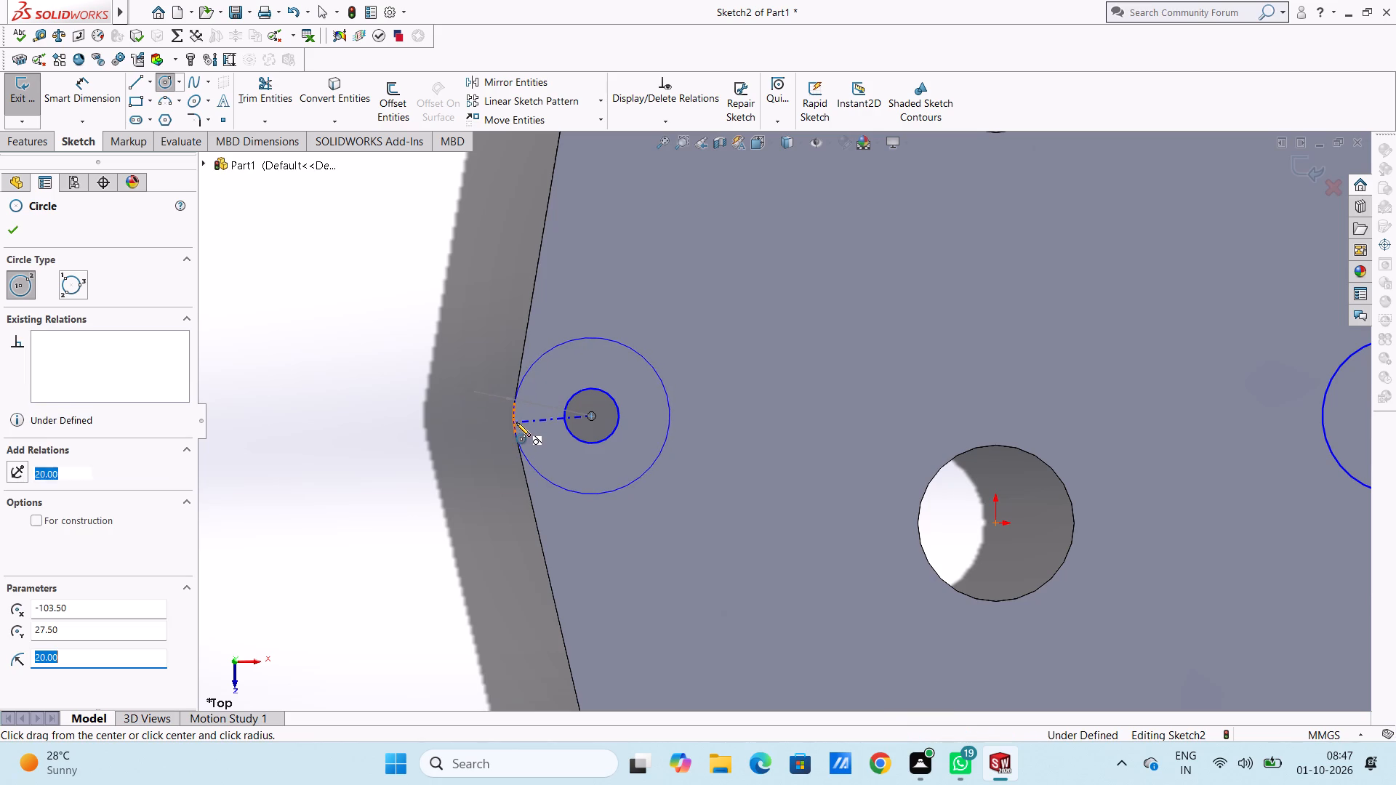
Sketch two concentric circles at the lower-left hole, with radii of 7 mm and 20 mm.
scroll(605, 474, up, 8)
scroll(820, 564, down, 3)
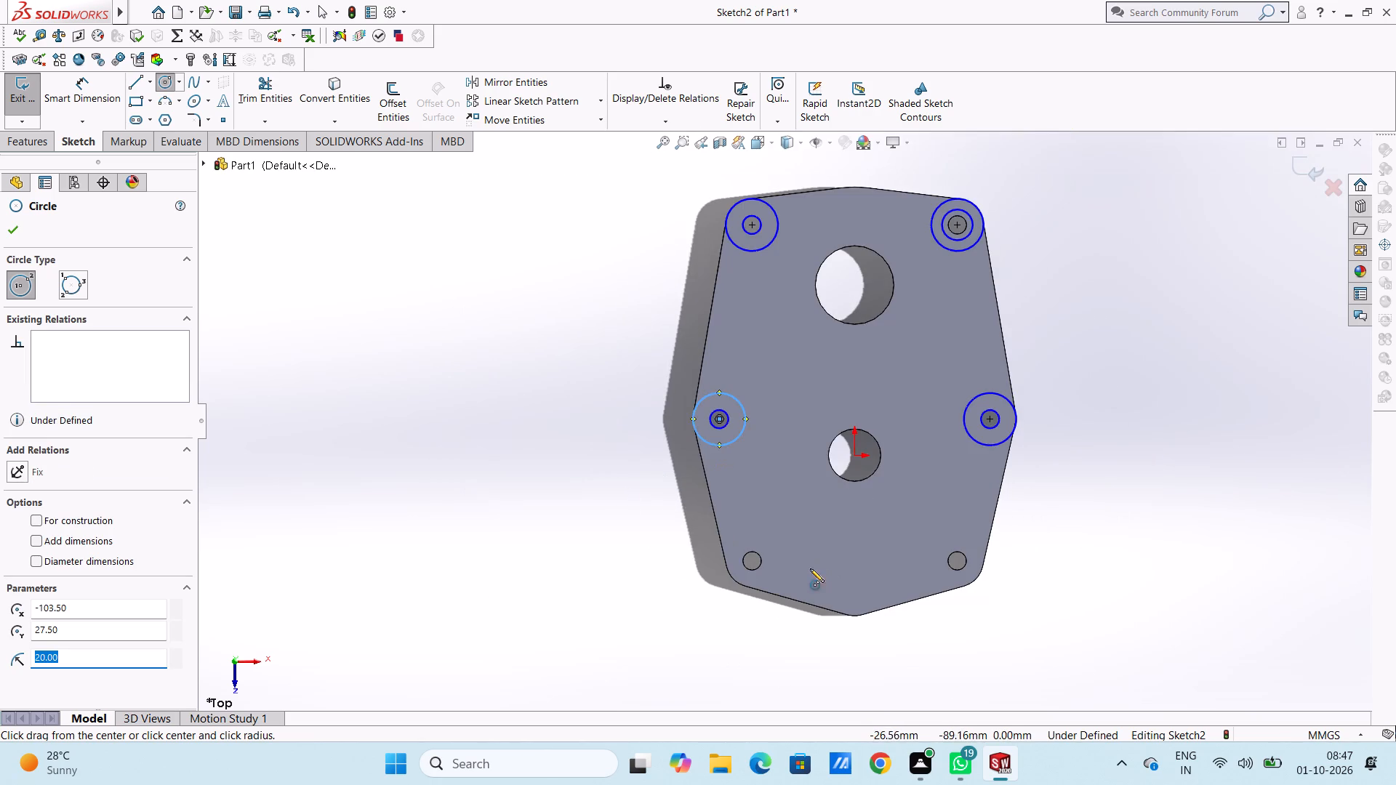
scroll(810, 568, down, 2)
scroll(702, 545, down, 4)
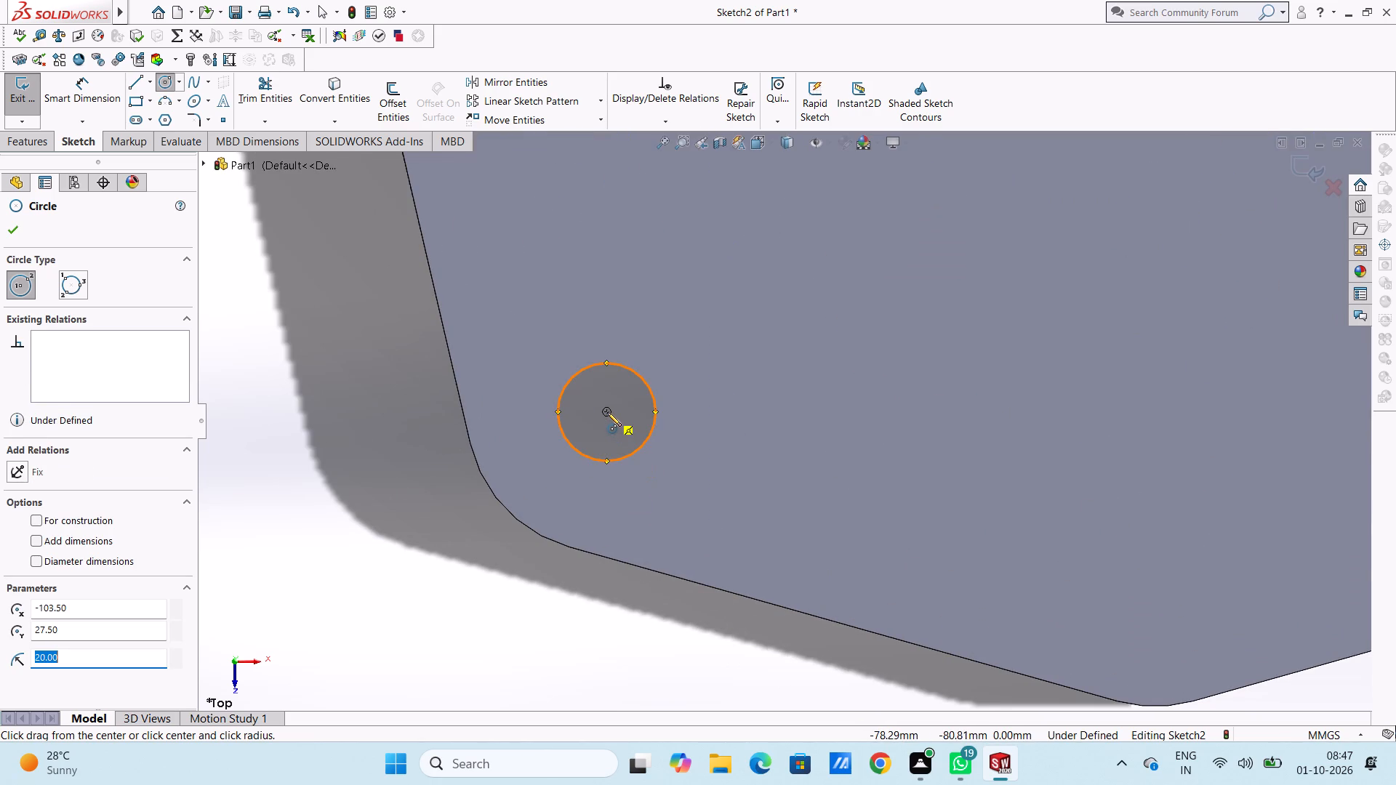
click(607, 412)
click(625, 462)
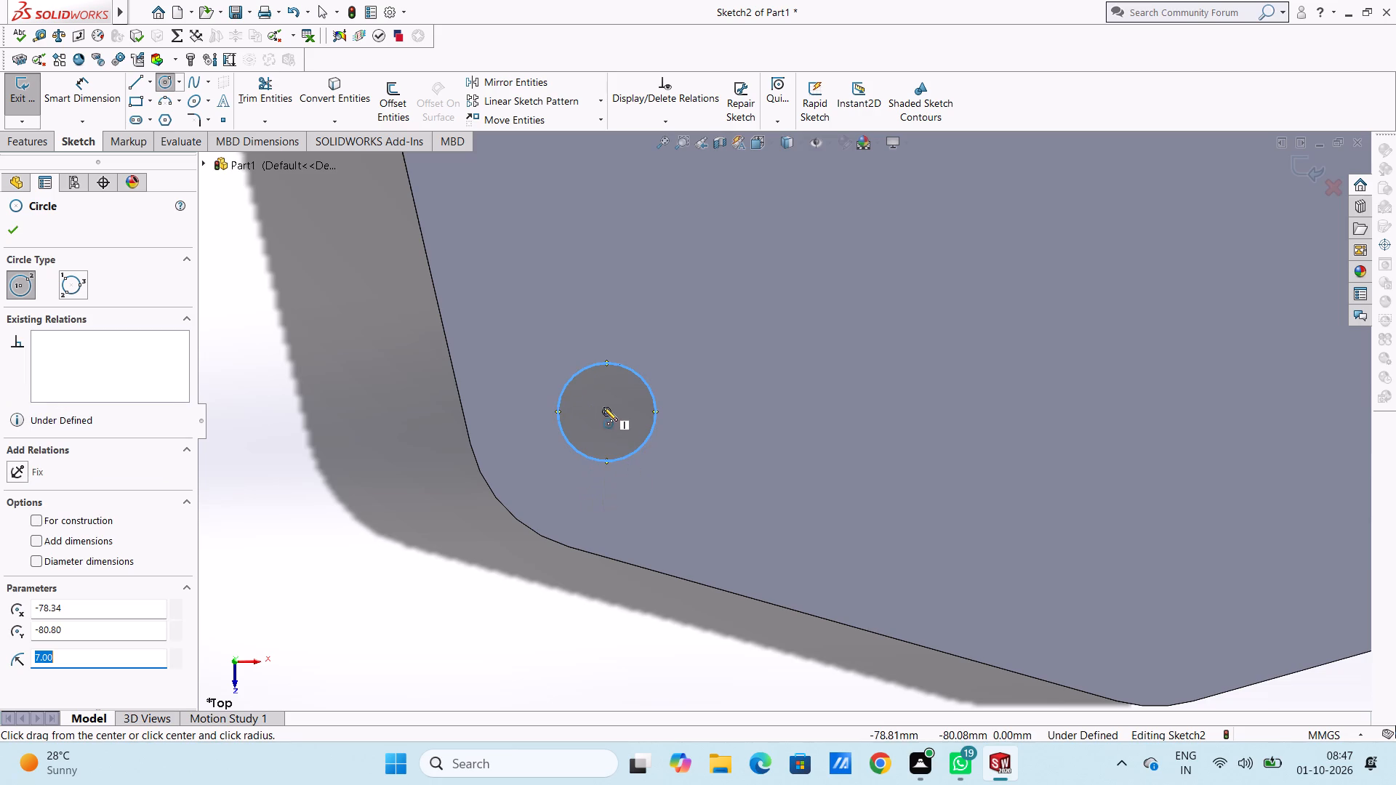
click(606, 412)
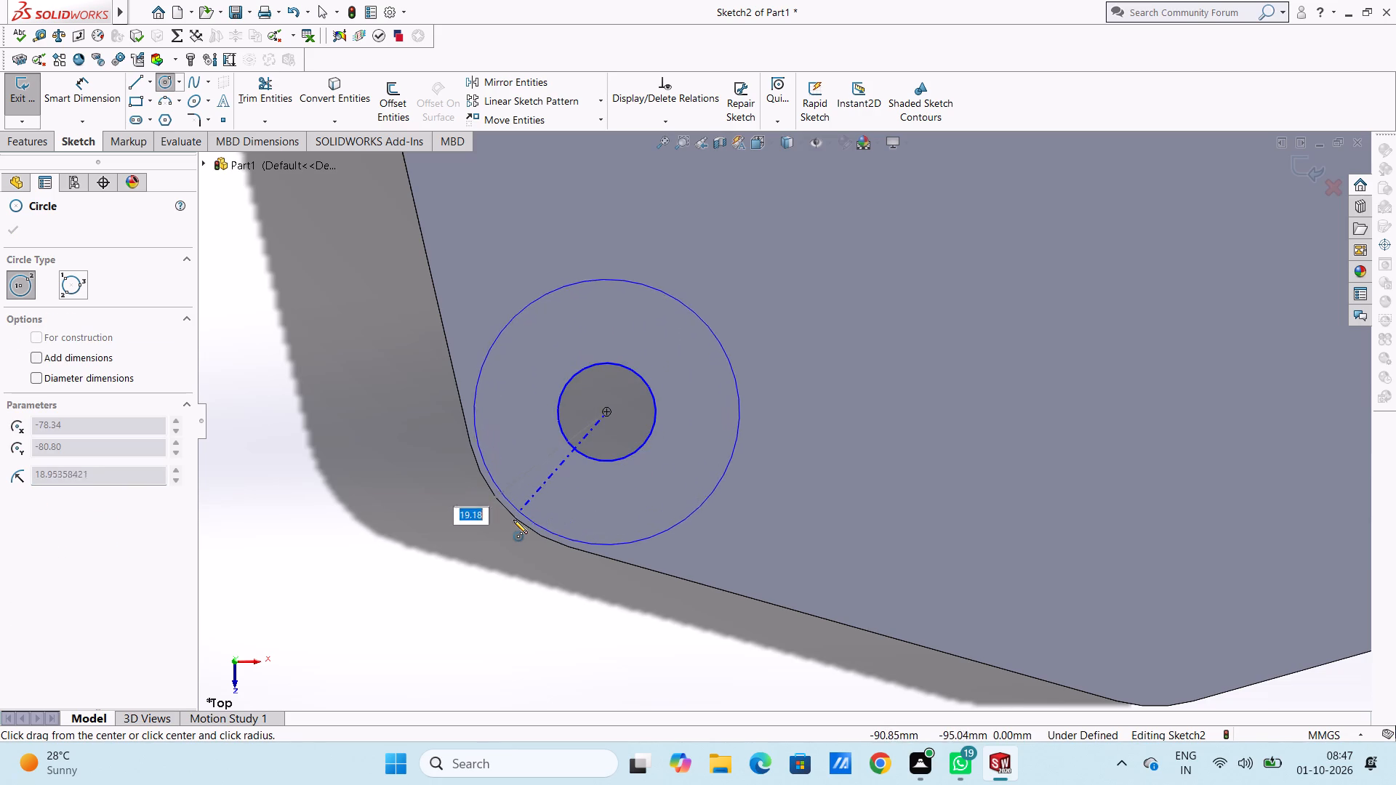
click(513, 520)
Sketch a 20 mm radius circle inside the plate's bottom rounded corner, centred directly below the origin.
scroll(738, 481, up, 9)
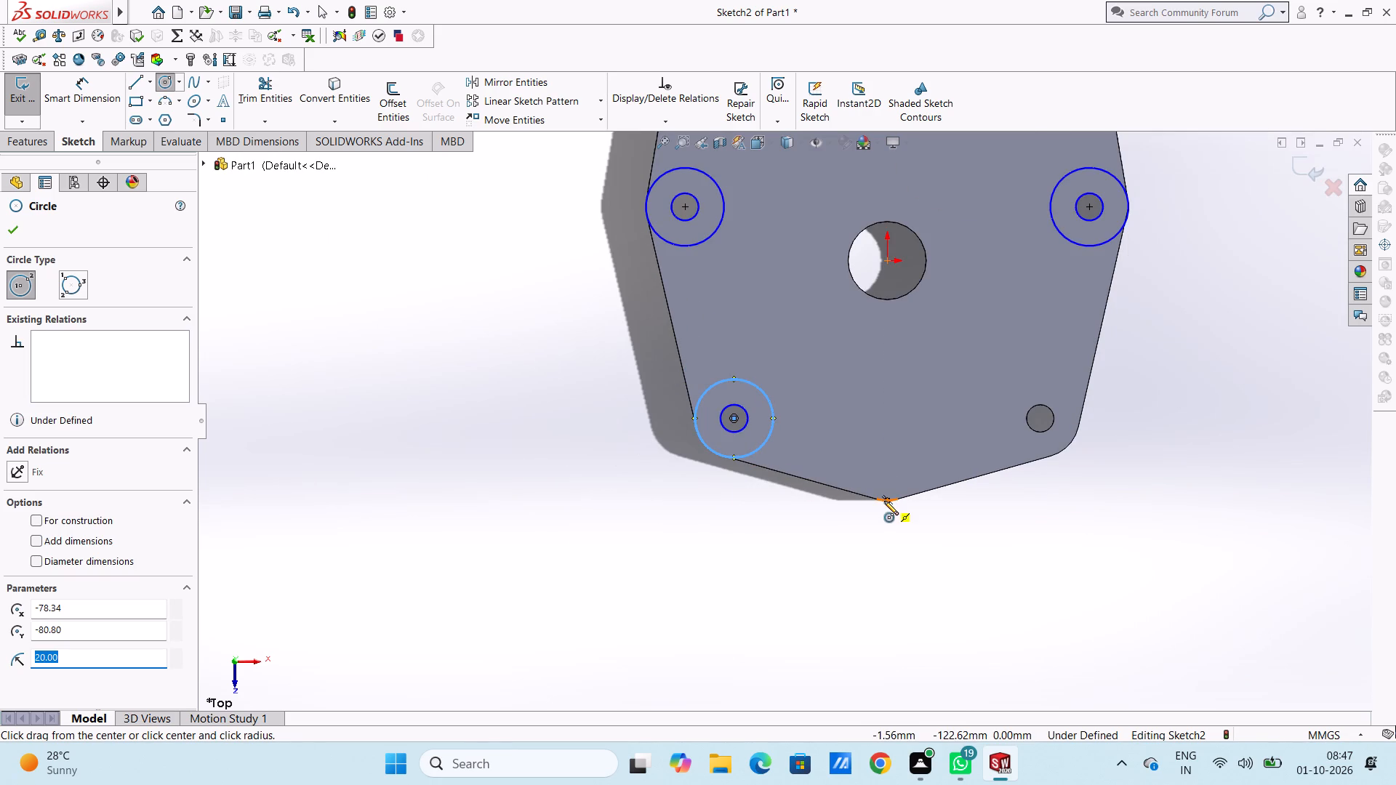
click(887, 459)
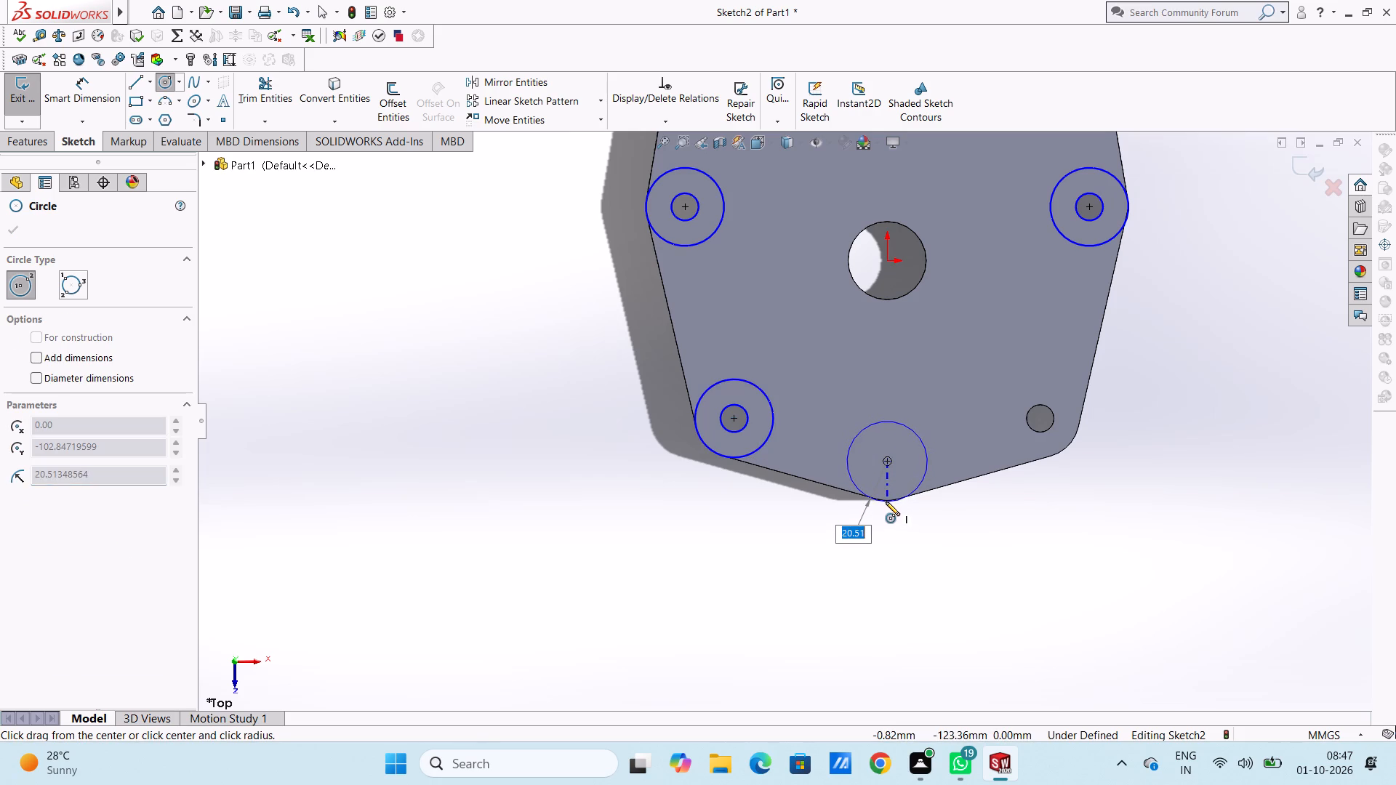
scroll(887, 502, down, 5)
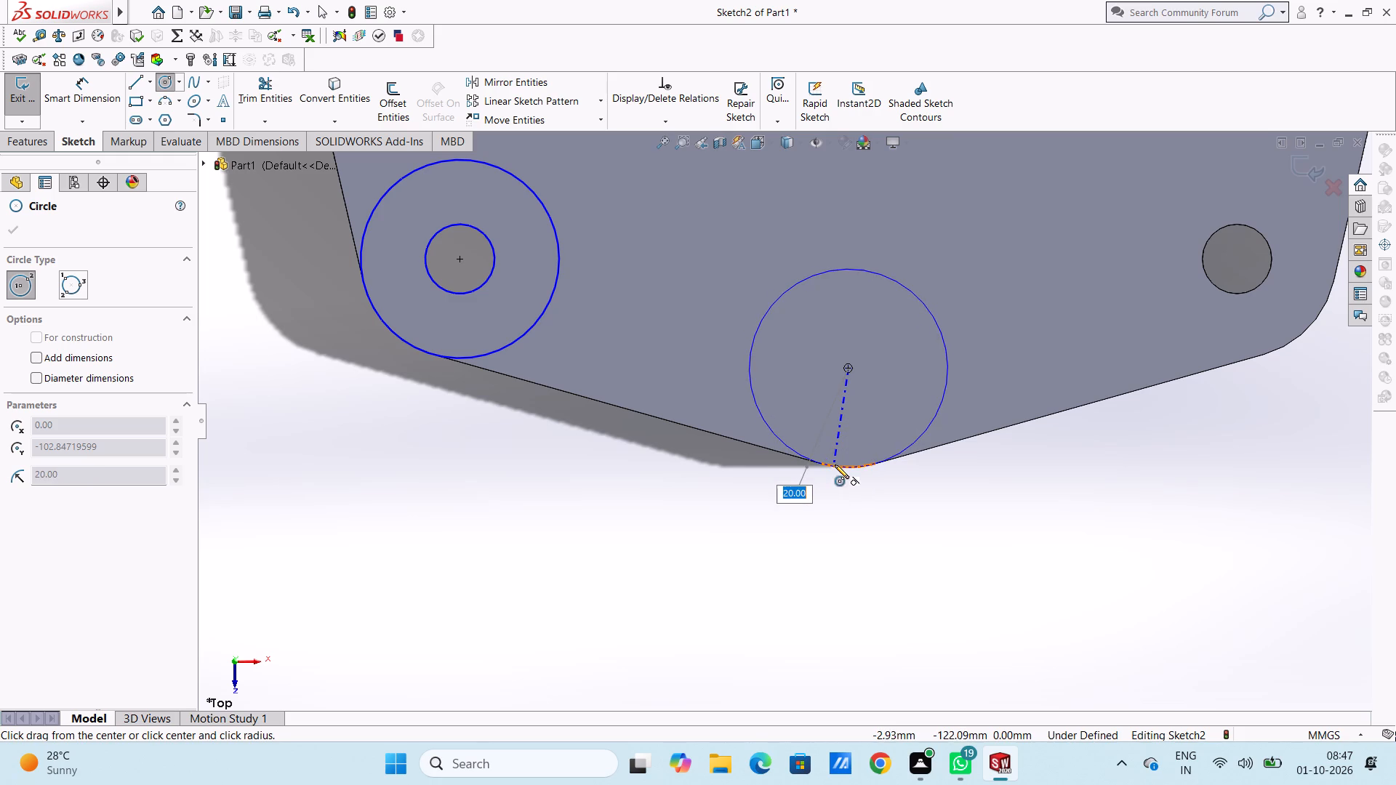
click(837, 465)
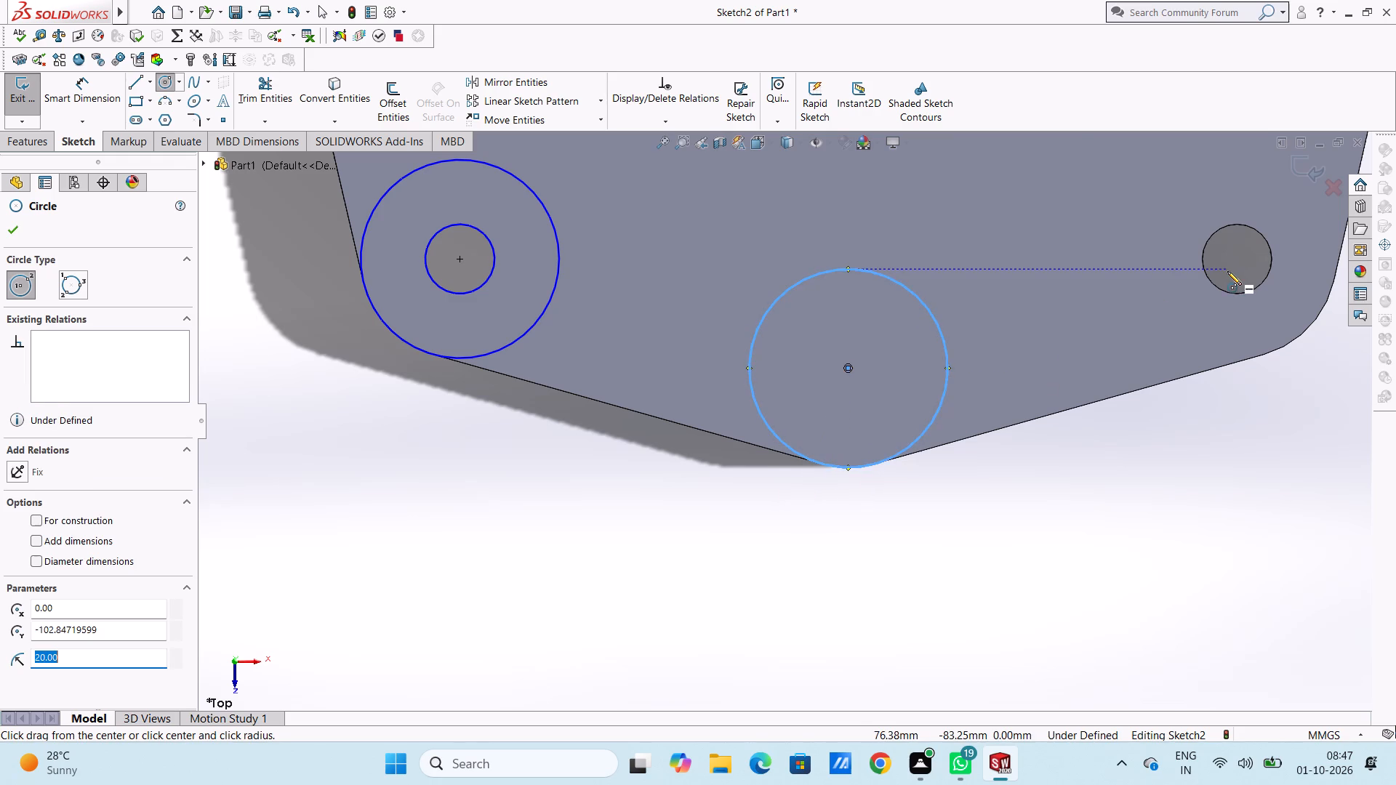
Sketch two concentric circles at the lower-right hole, with radii of 7 mm and 20 mm.
scroll(1227, 271, up, 4)
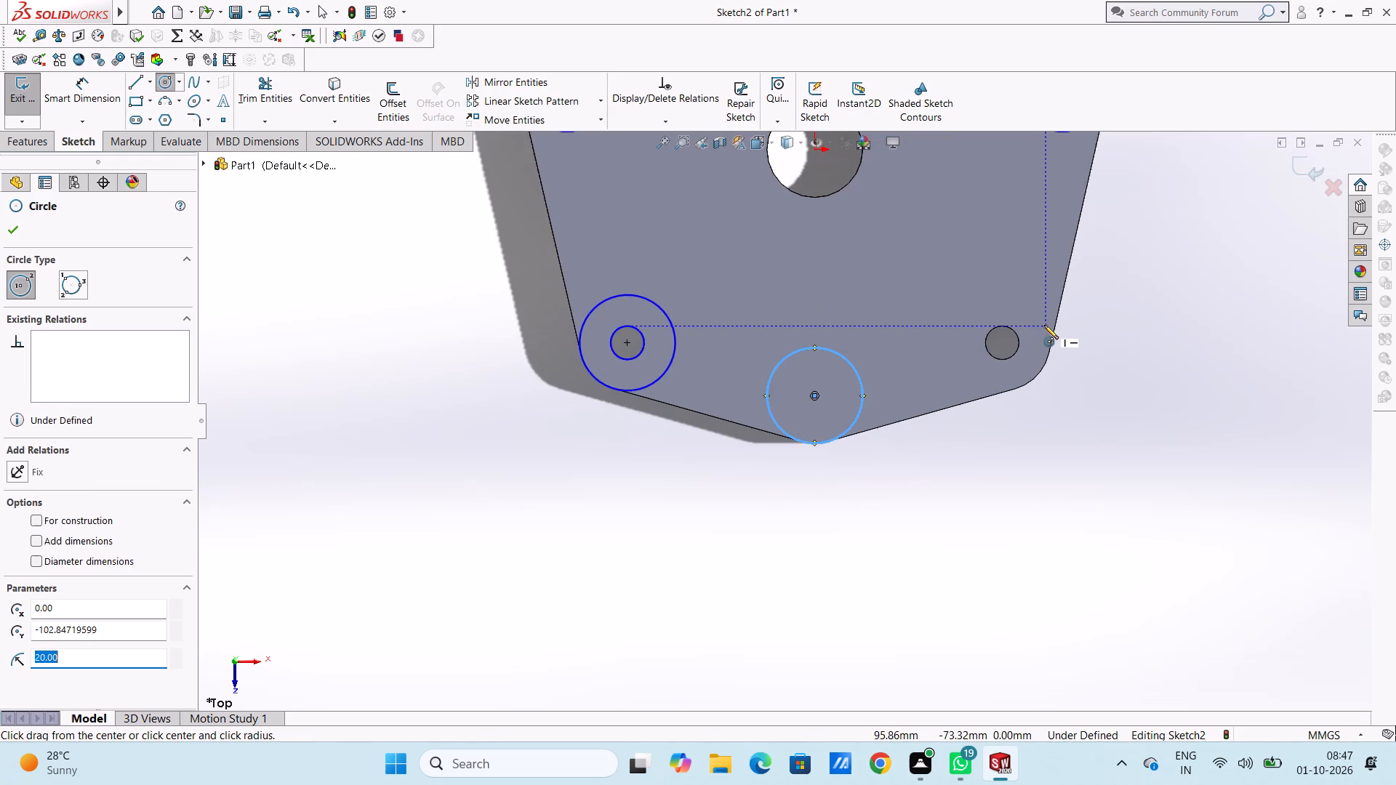
scroll(1008, 338, down, 5)
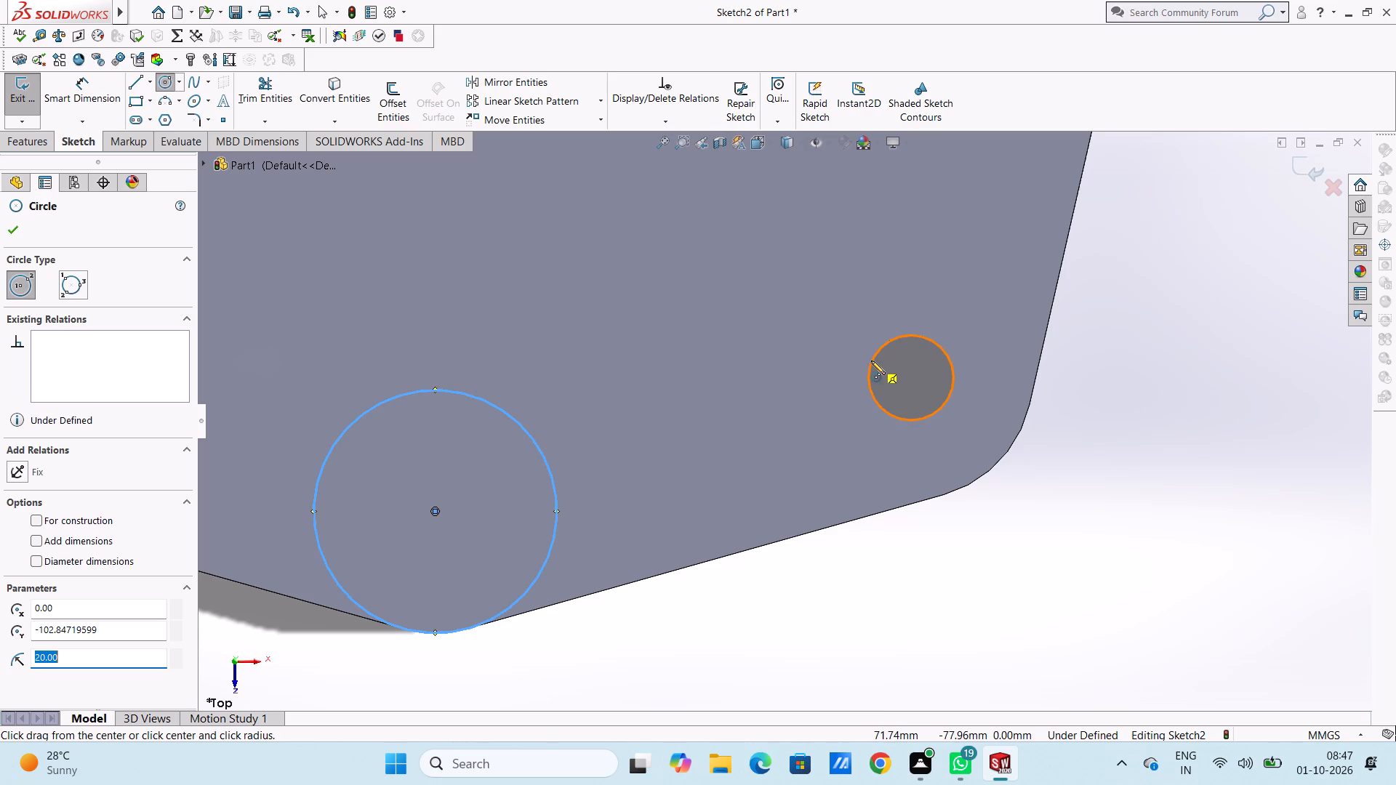
click(910, 375)
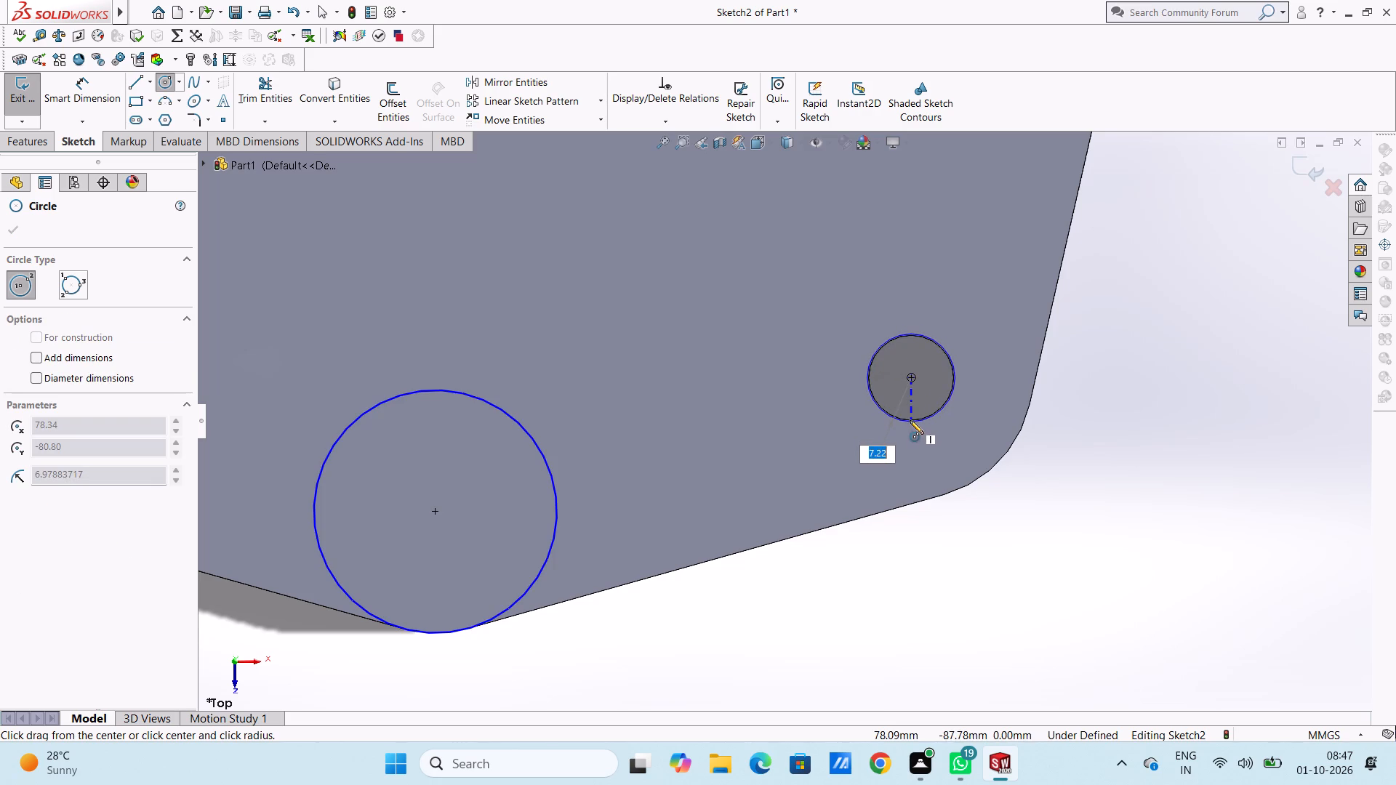
scroll(910, 414, down, 4)
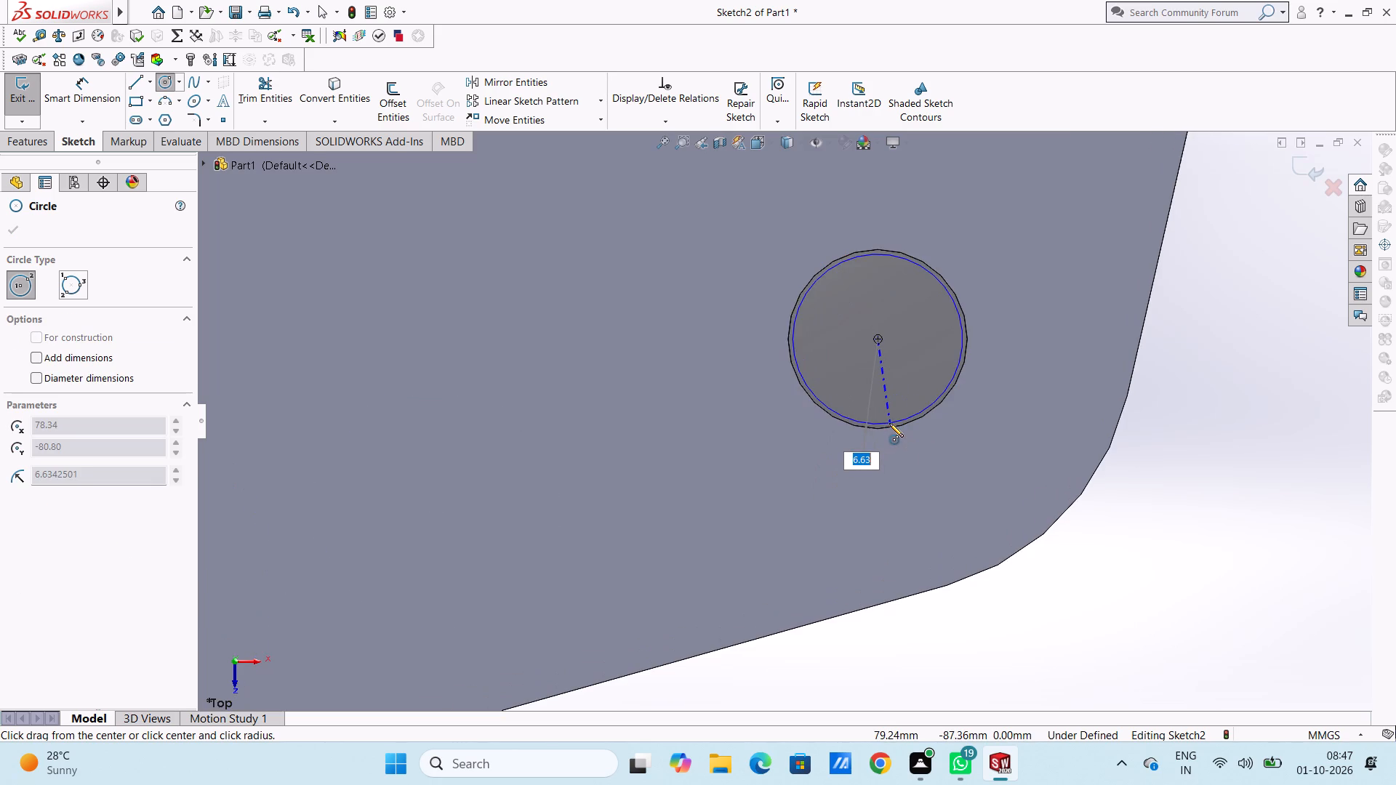
click(889, 425)
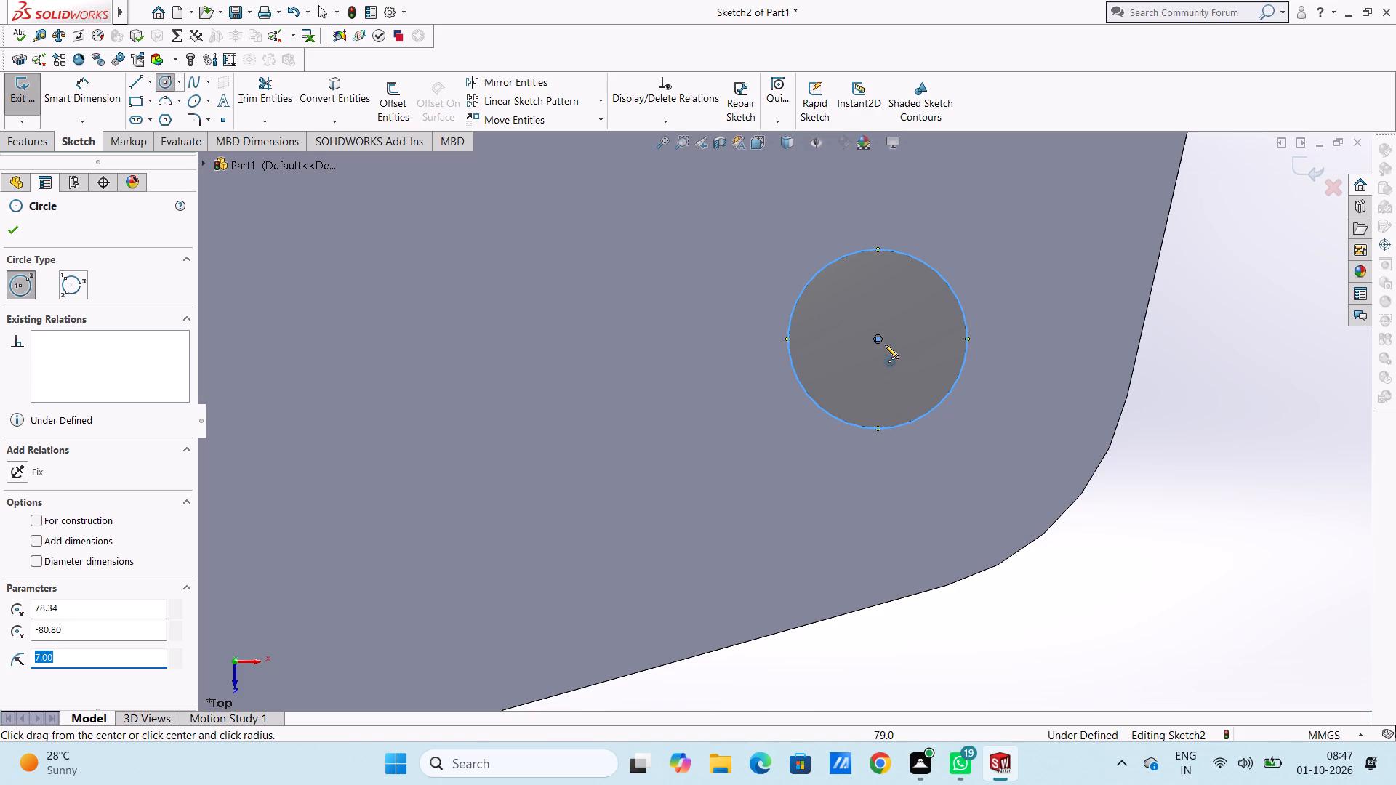
click(878, 338)
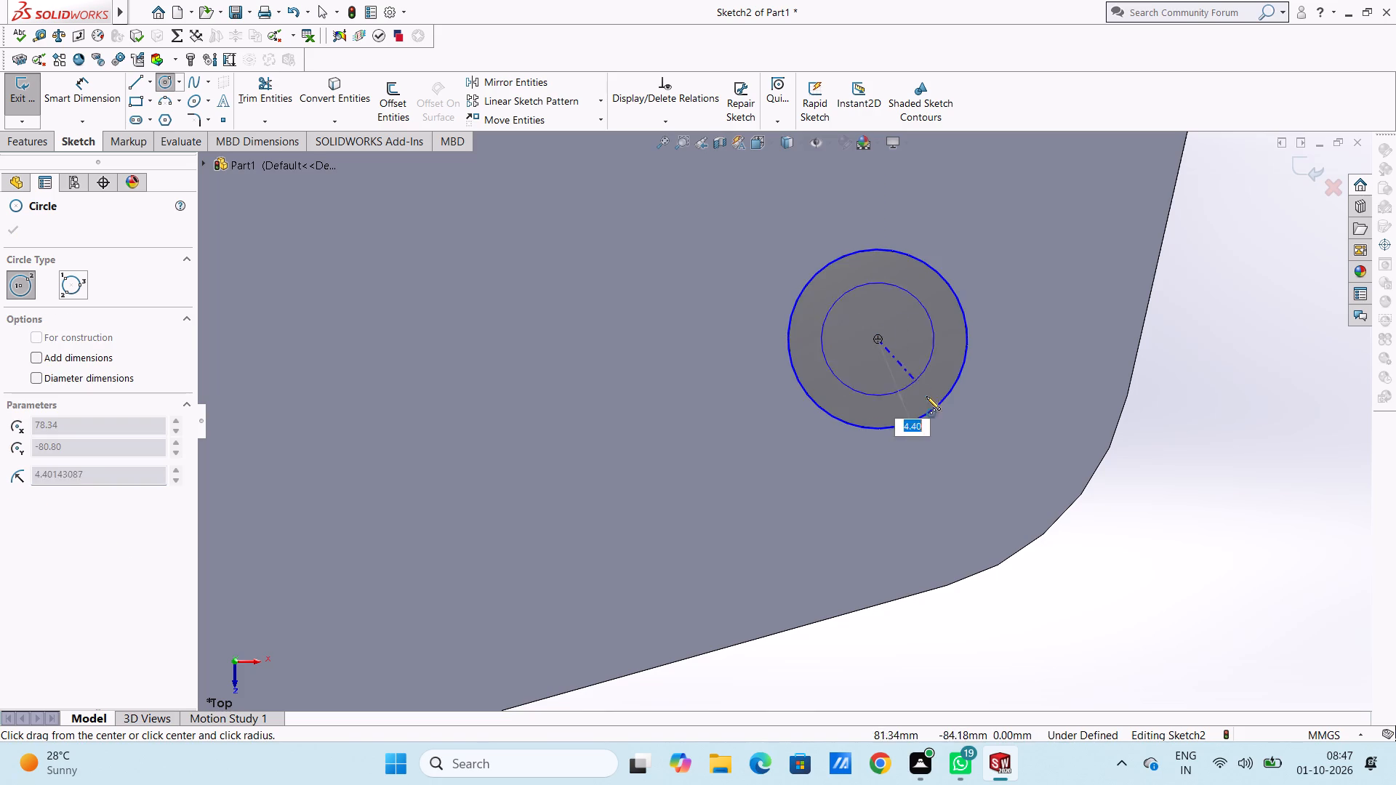
click(1043, 534)
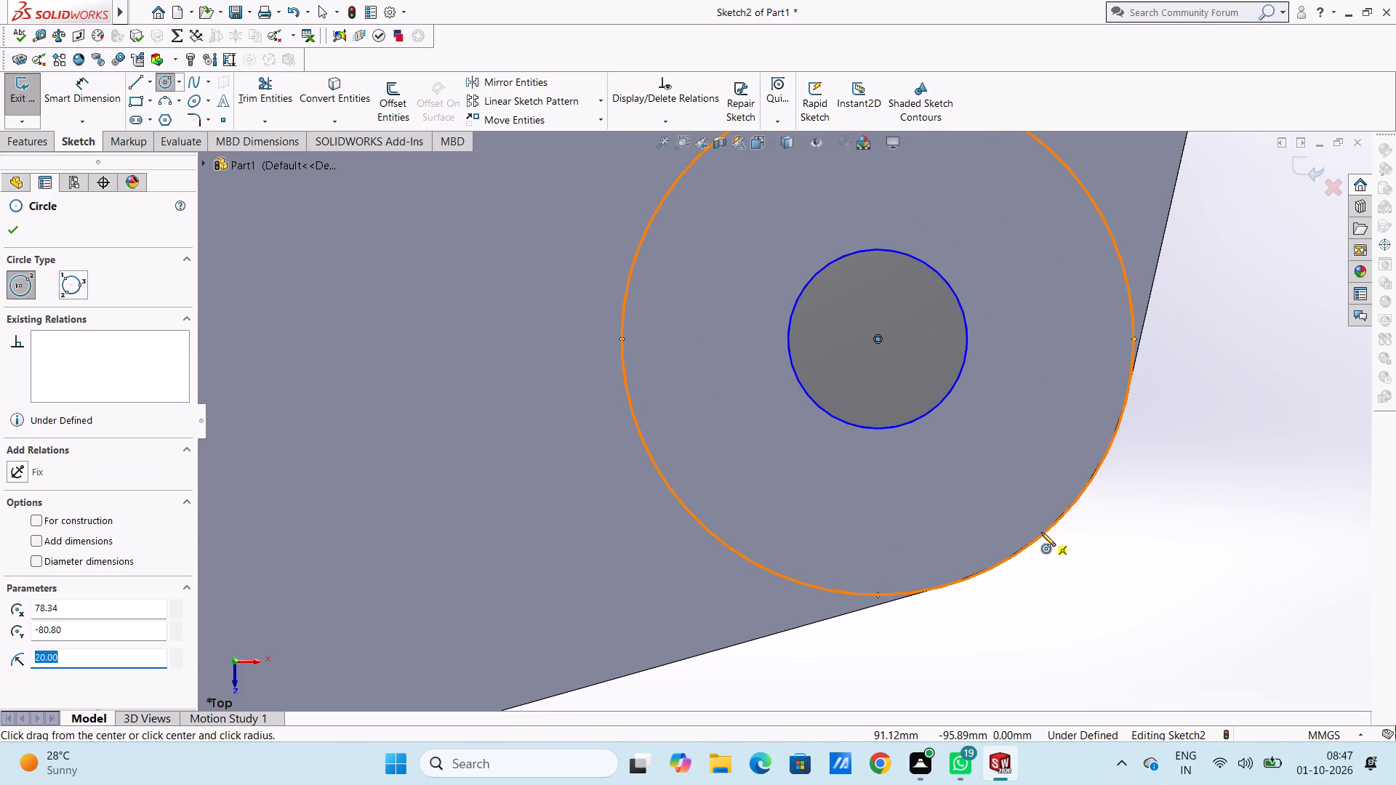
key(Escape)
key(Escape)
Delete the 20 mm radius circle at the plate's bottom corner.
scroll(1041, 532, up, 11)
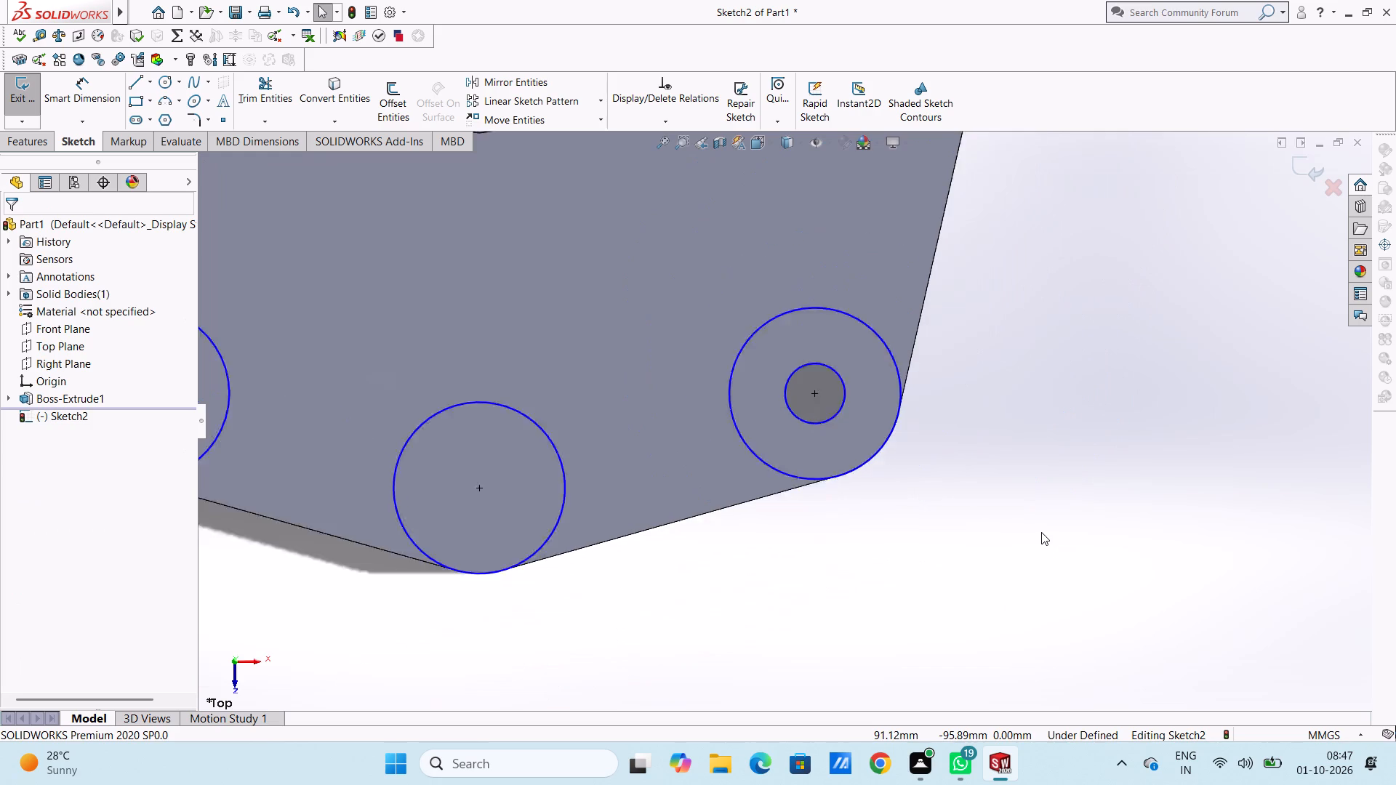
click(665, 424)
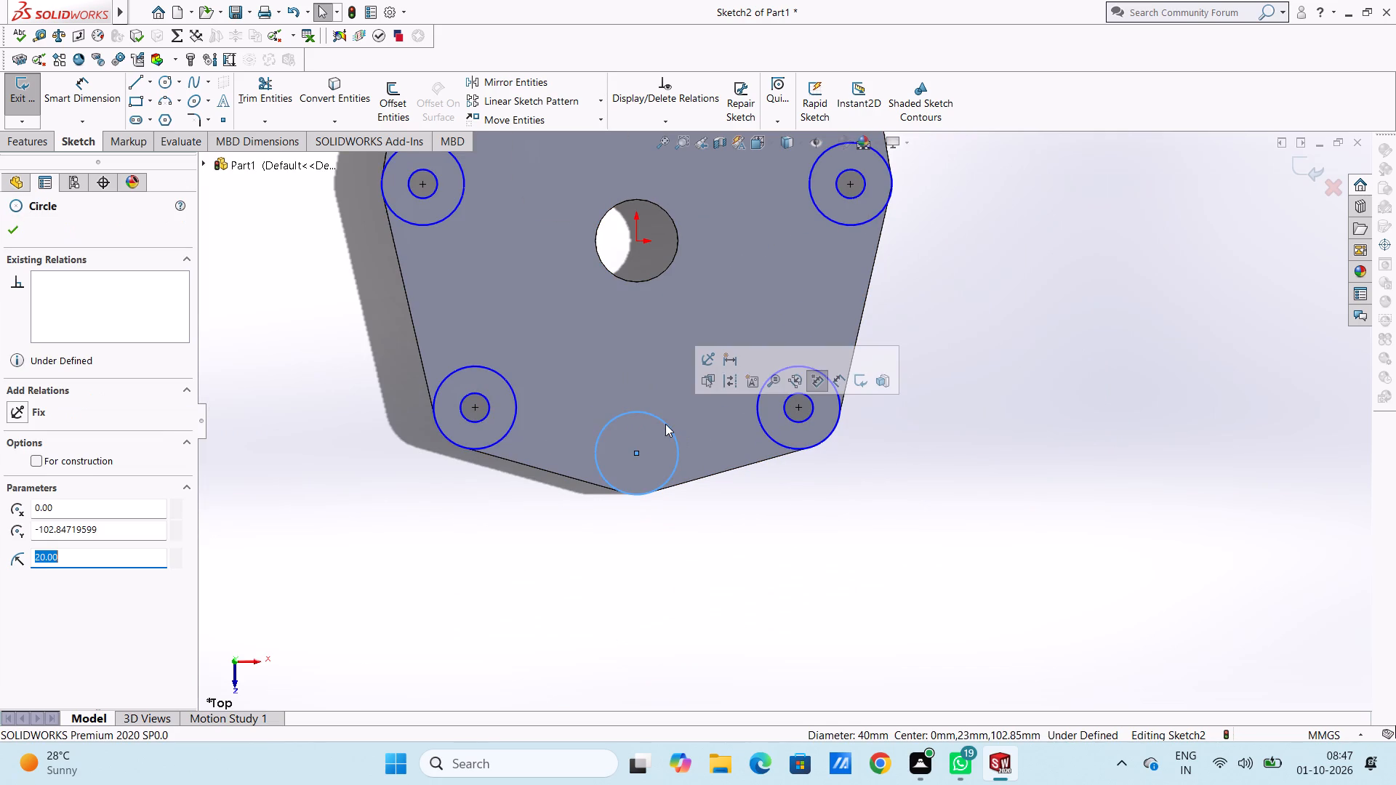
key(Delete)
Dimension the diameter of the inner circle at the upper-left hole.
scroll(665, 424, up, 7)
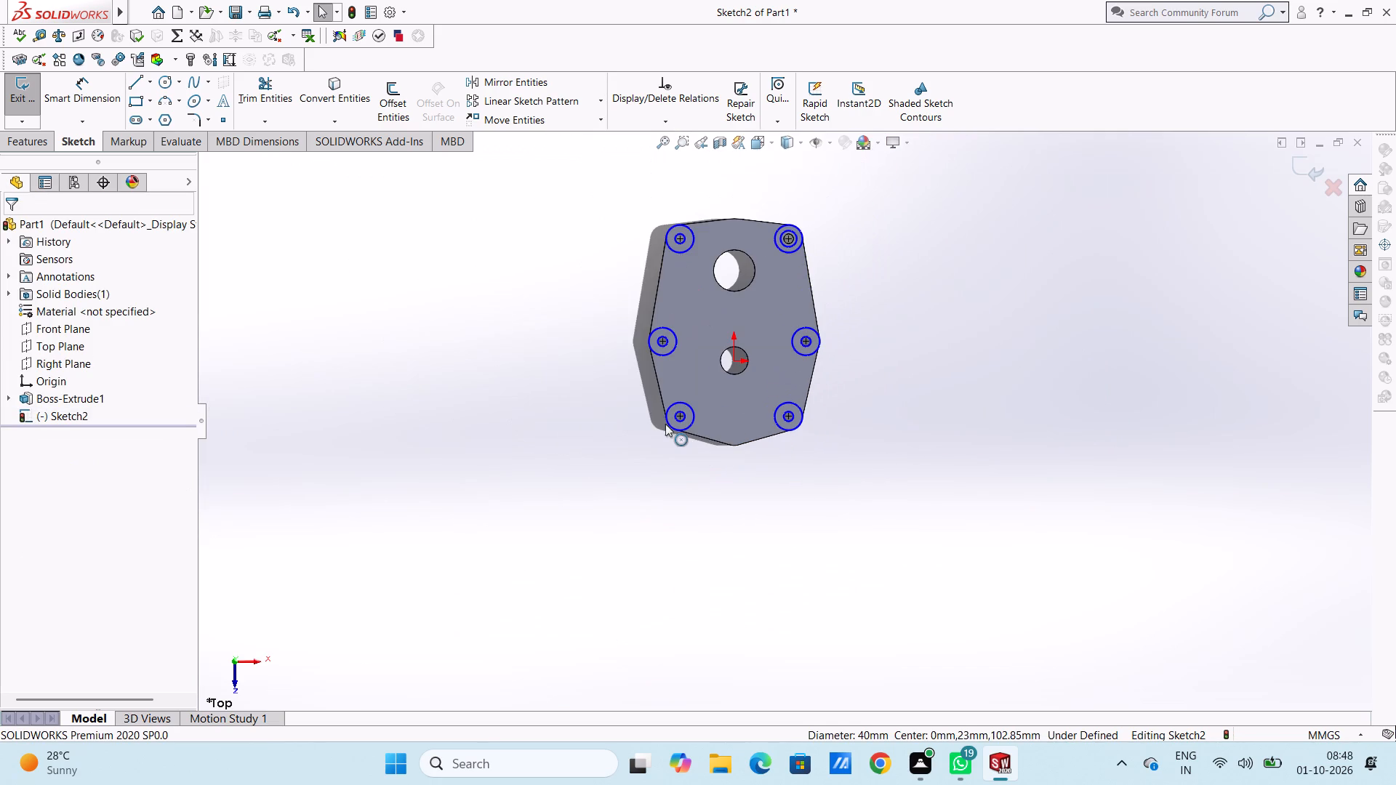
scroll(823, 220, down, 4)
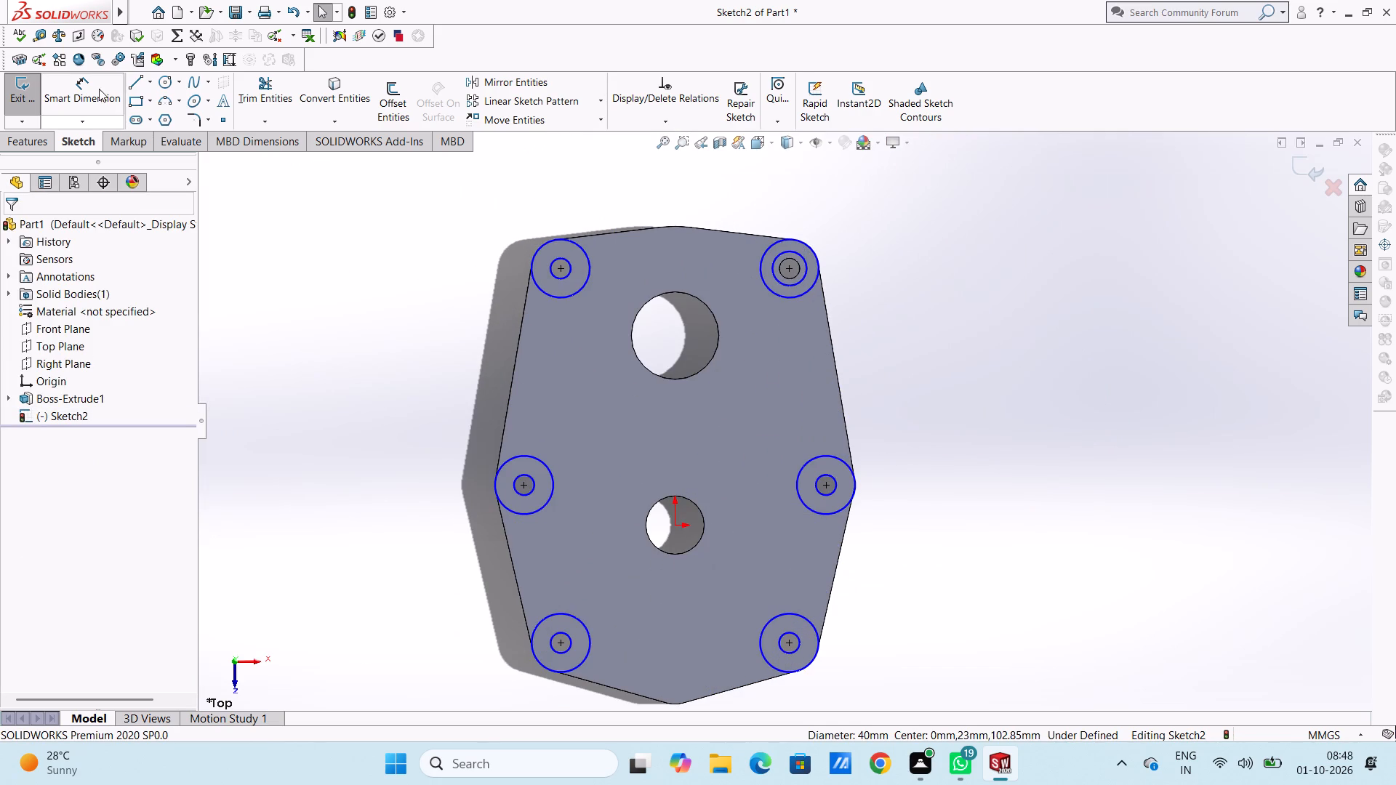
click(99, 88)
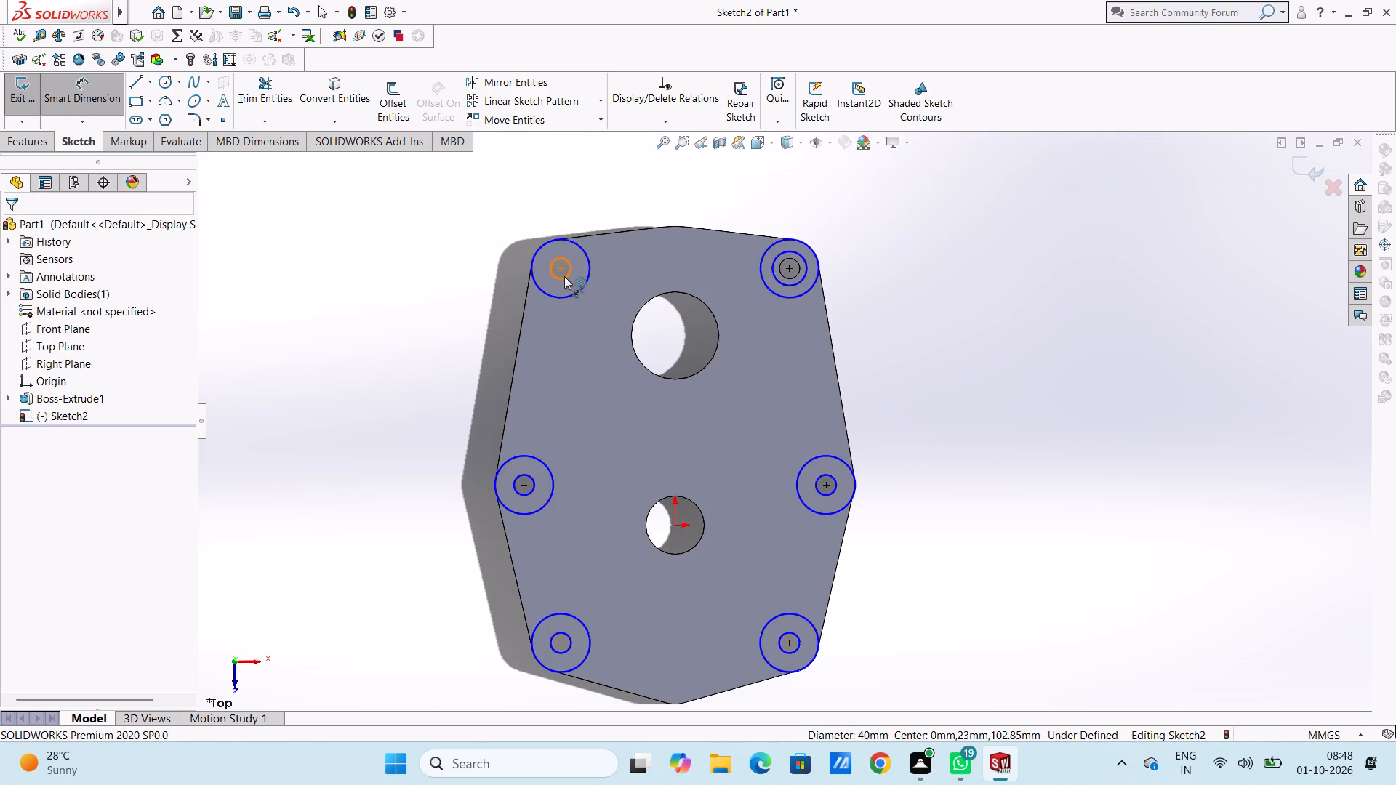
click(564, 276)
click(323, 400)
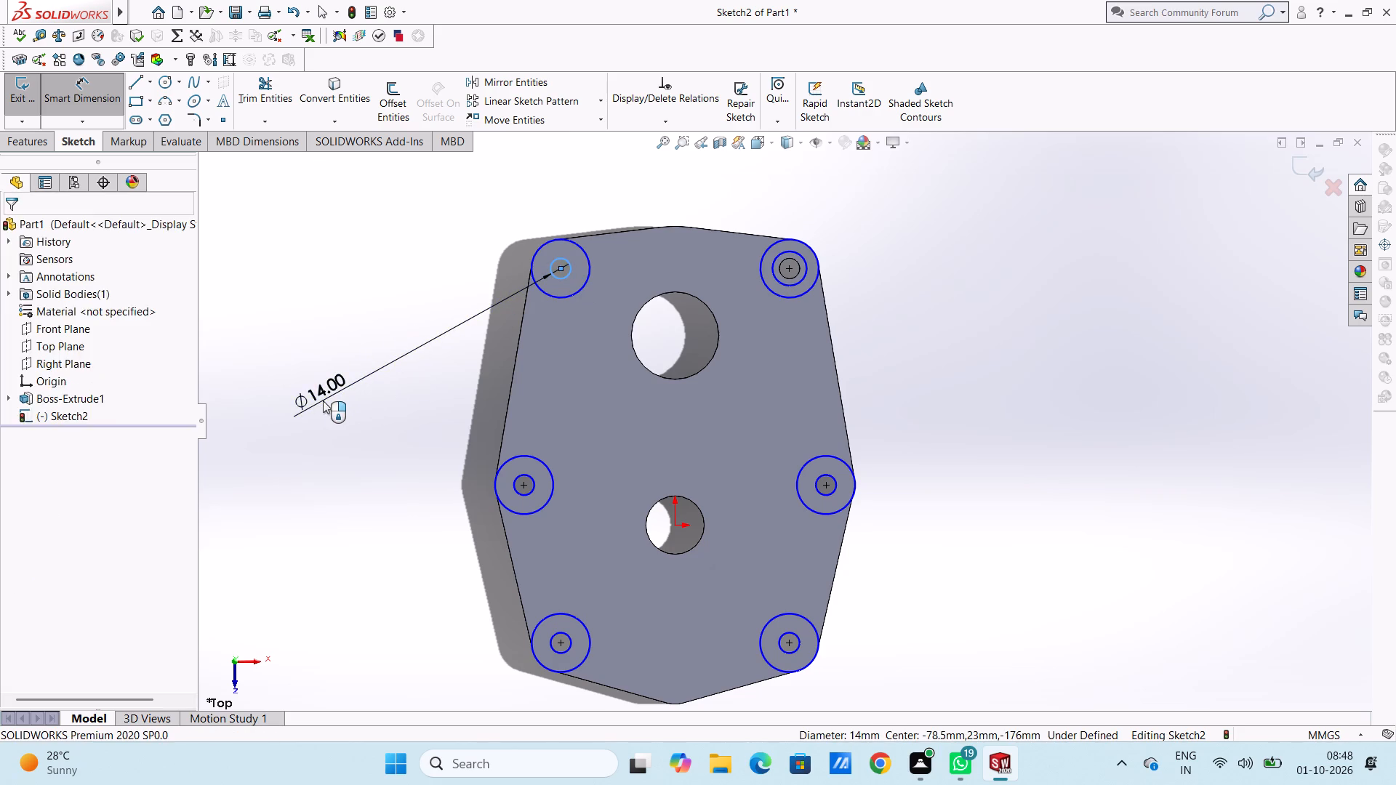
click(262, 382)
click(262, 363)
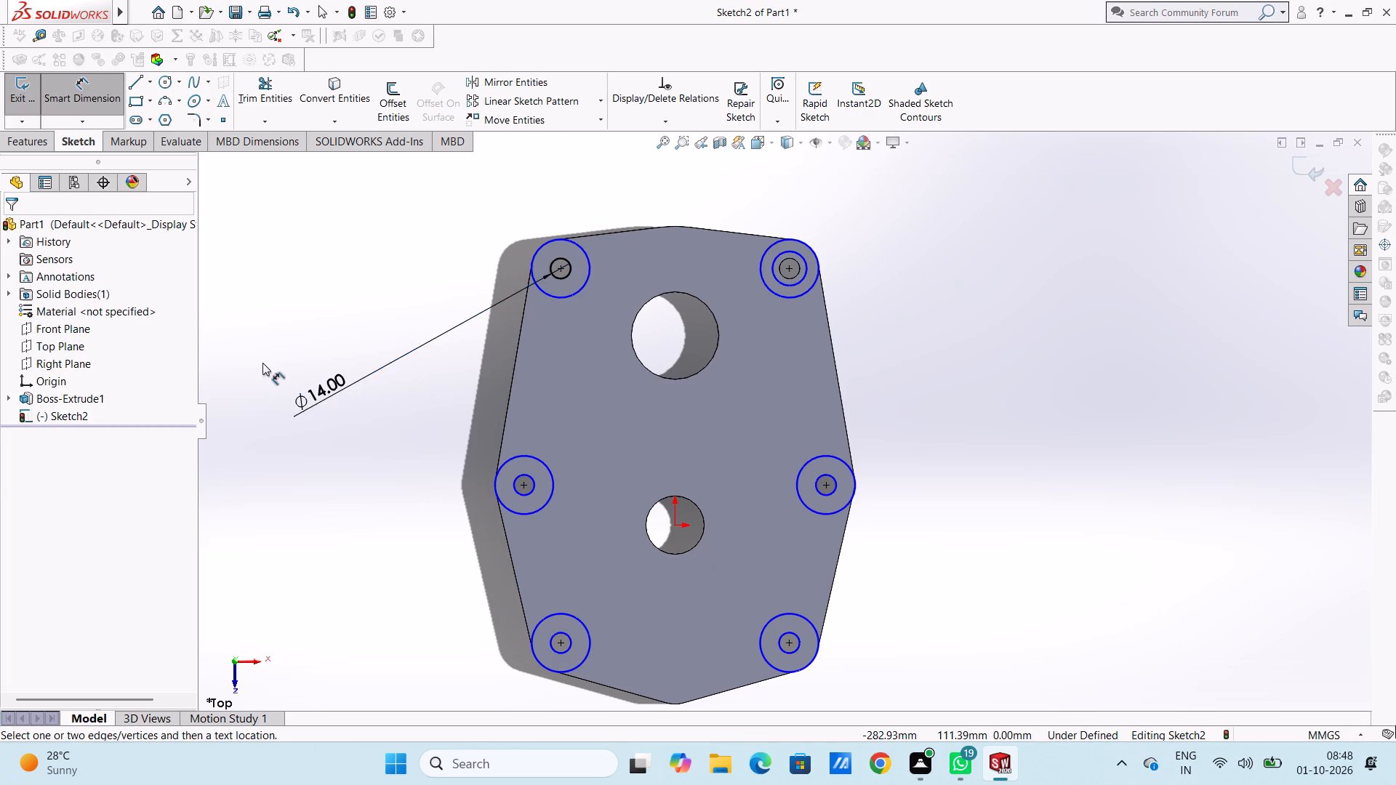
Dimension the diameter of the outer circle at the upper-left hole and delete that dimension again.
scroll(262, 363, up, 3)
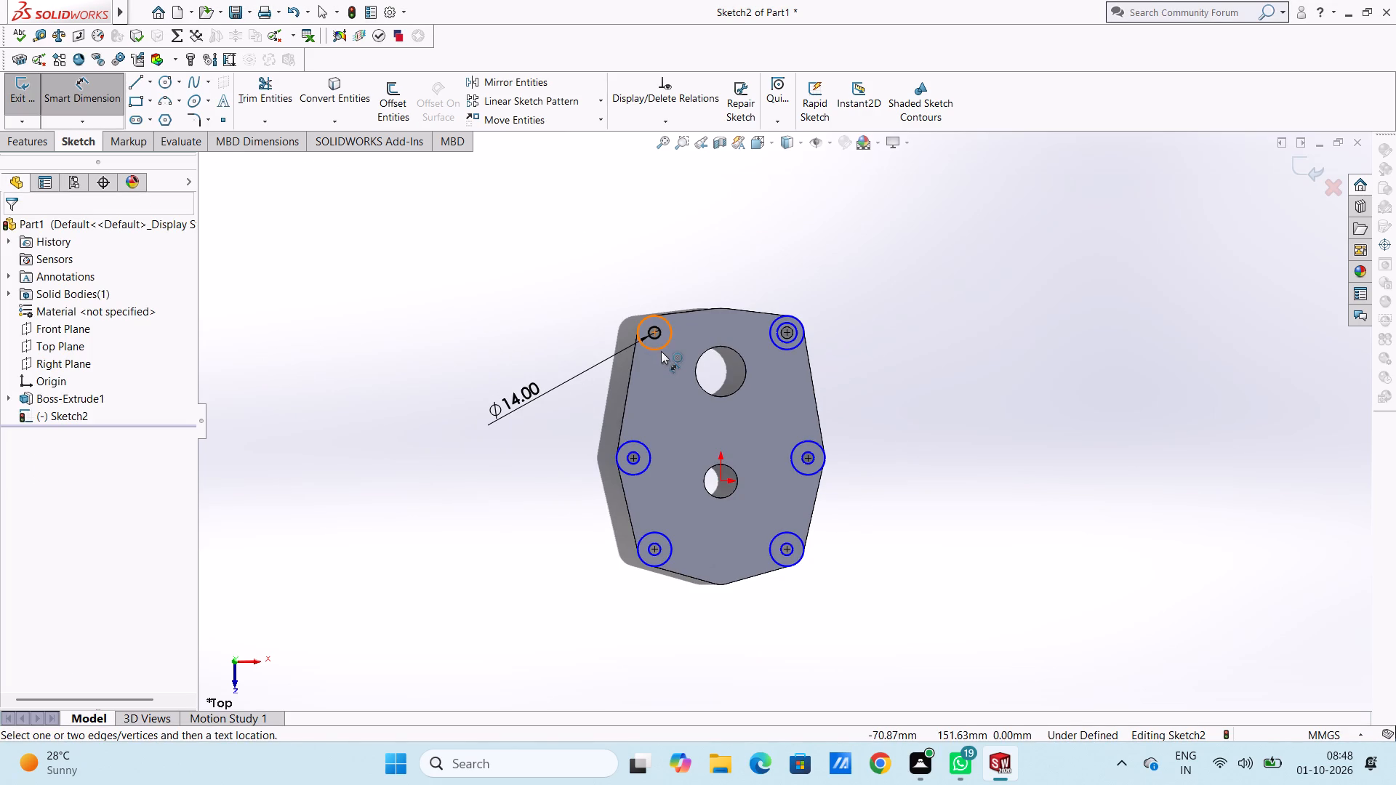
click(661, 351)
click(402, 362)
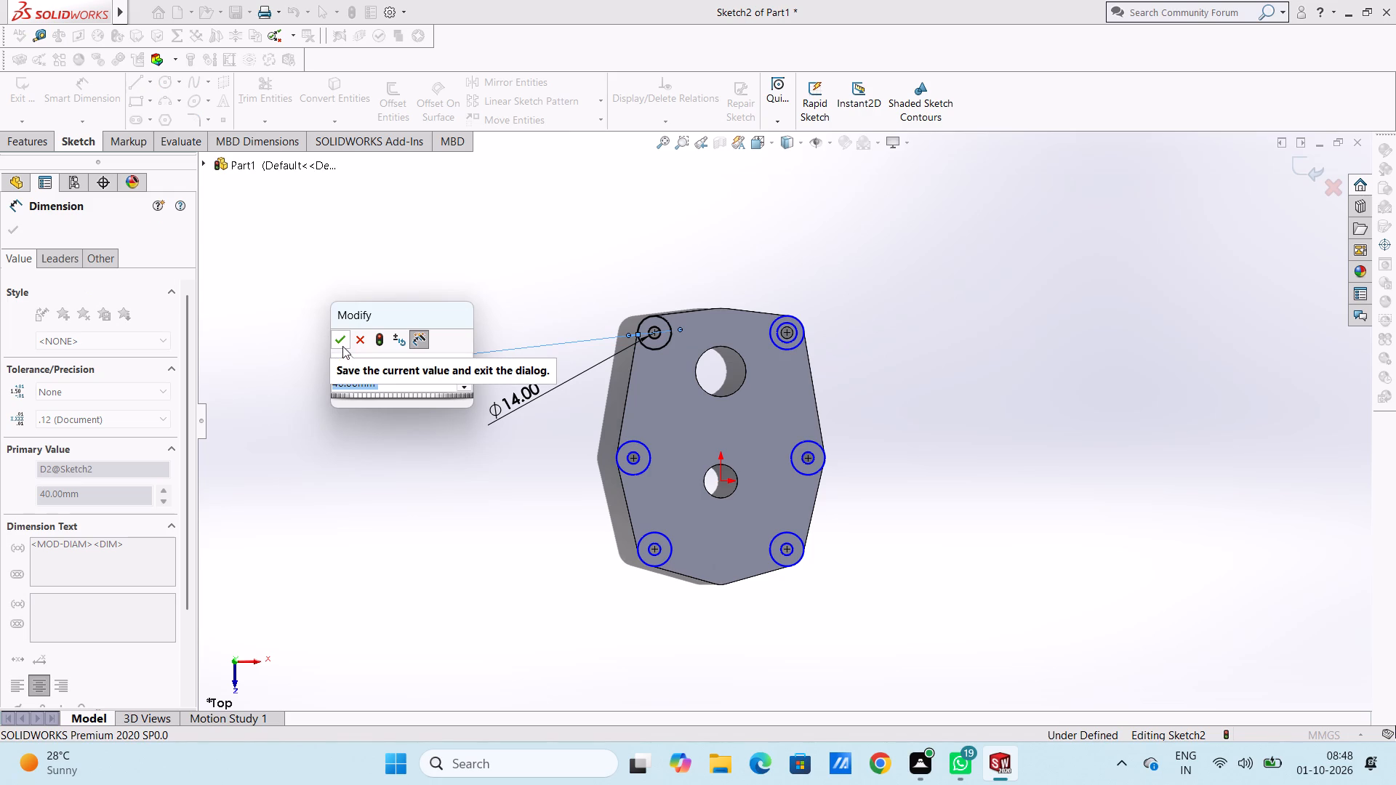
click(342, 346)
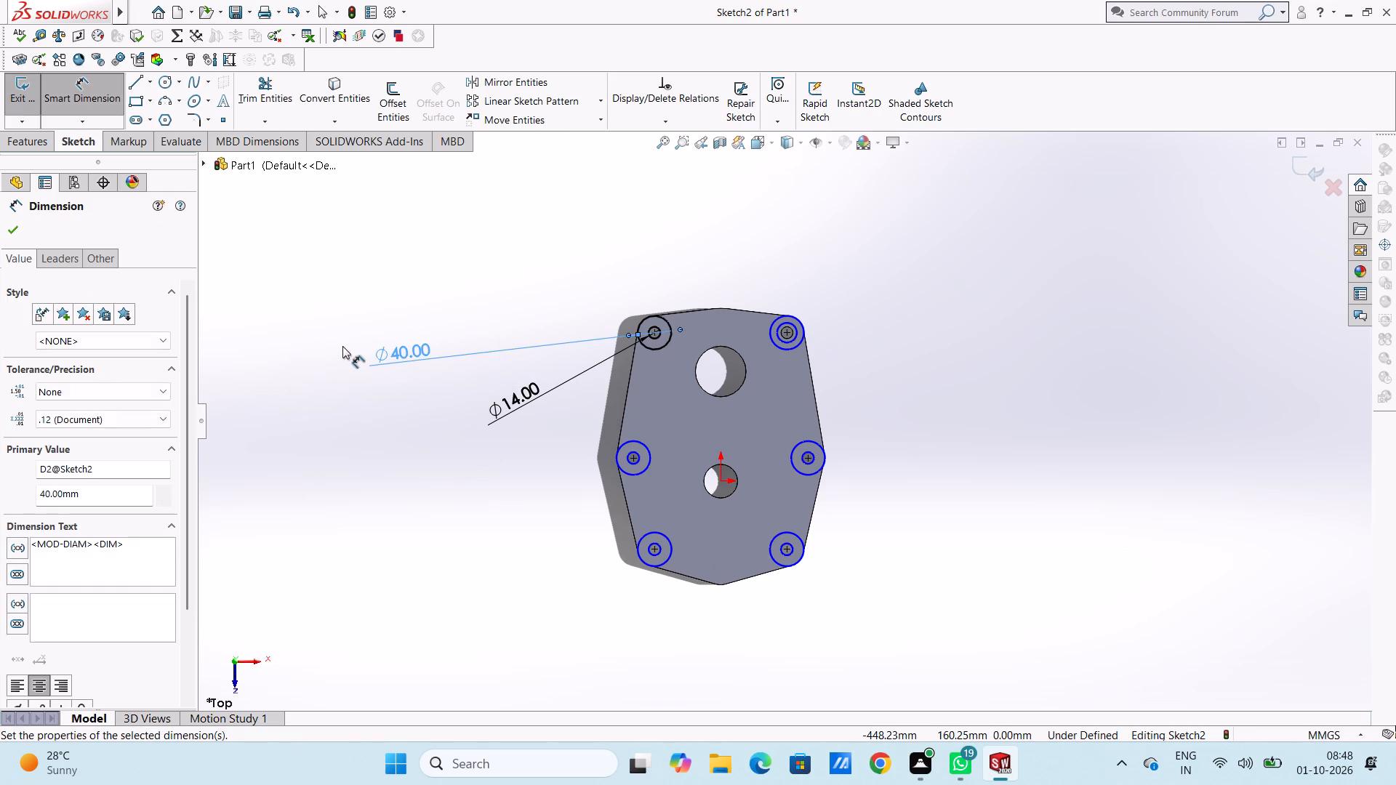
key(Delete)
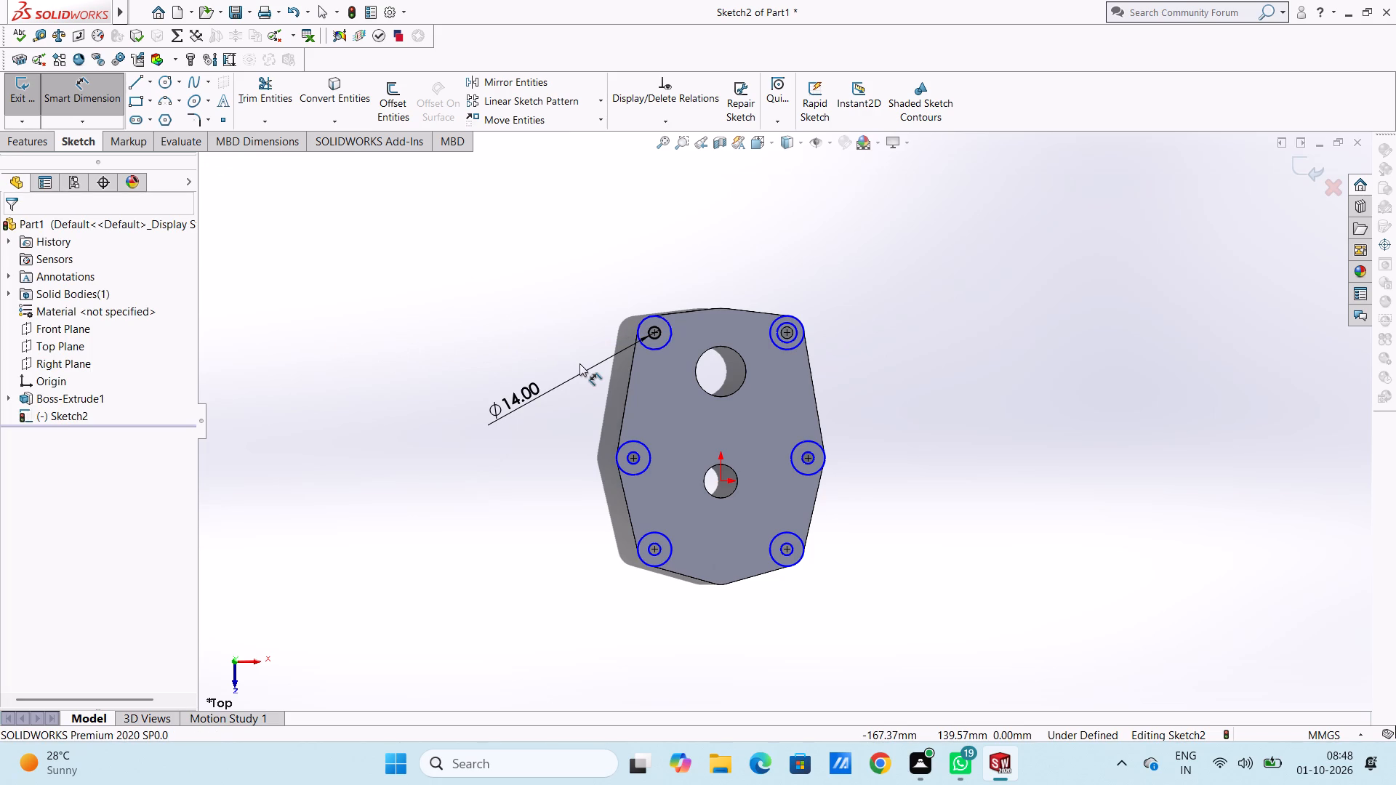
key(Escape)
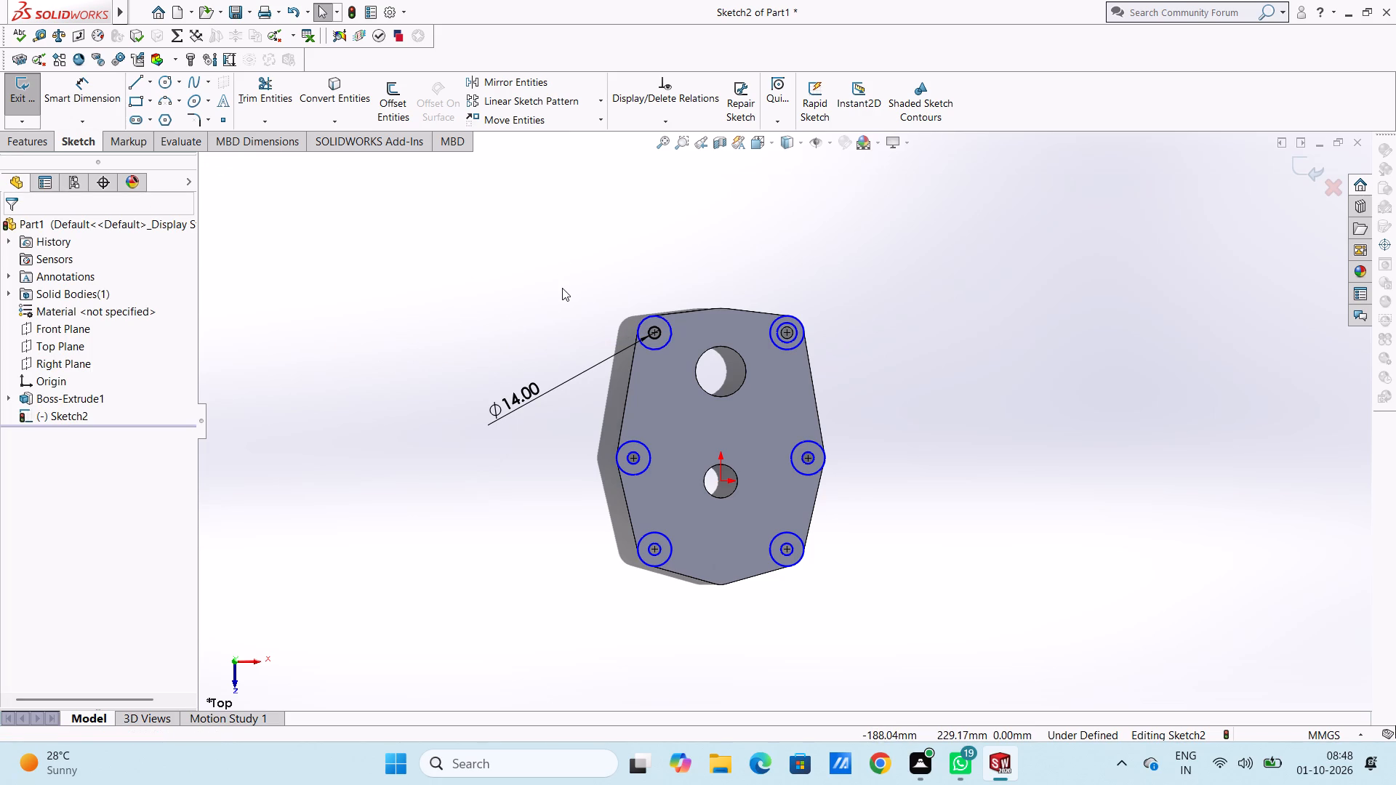
Delete all the sketched circles around the upper-left and upper-right holes, including the associated dimension.
drag(558, 294, 659, 381)
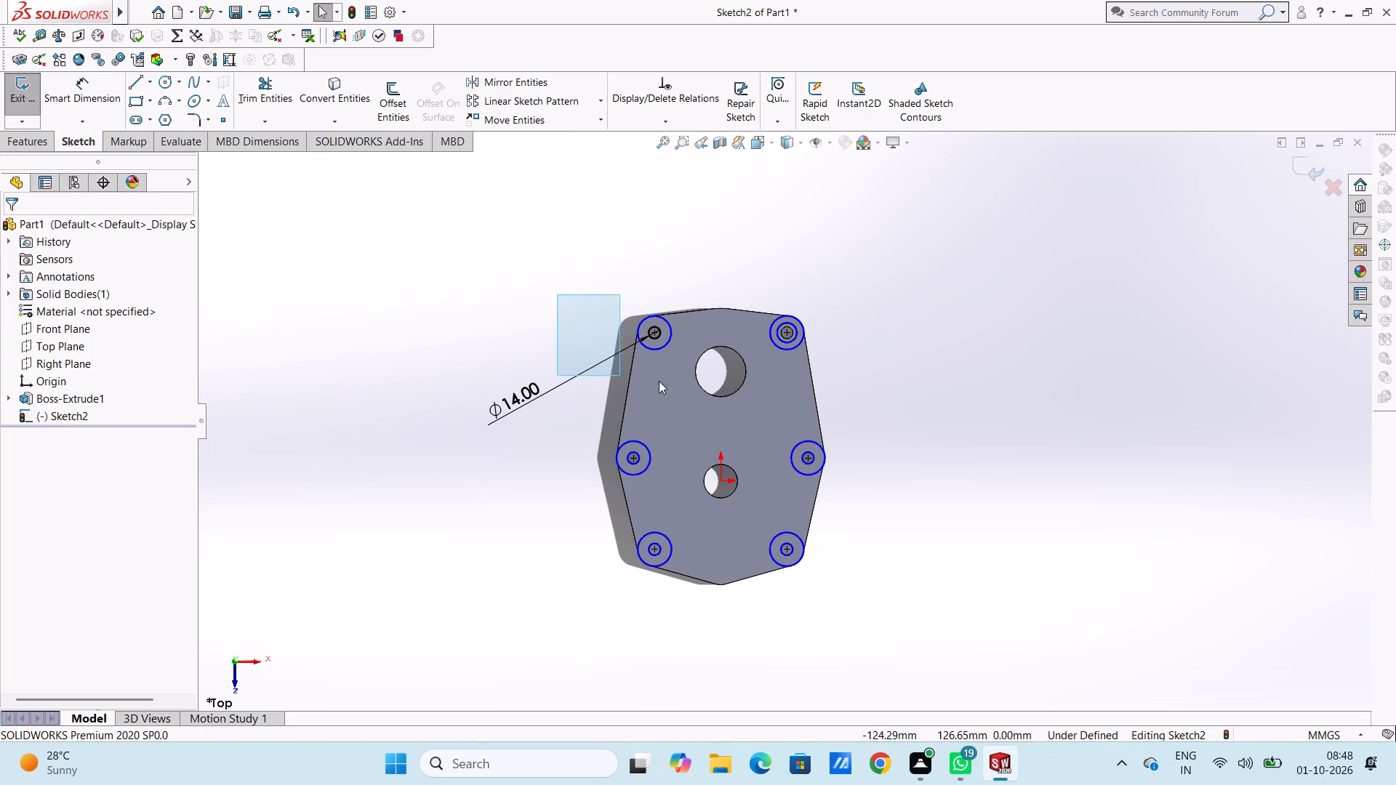
drag(659, 381, 846, 375)
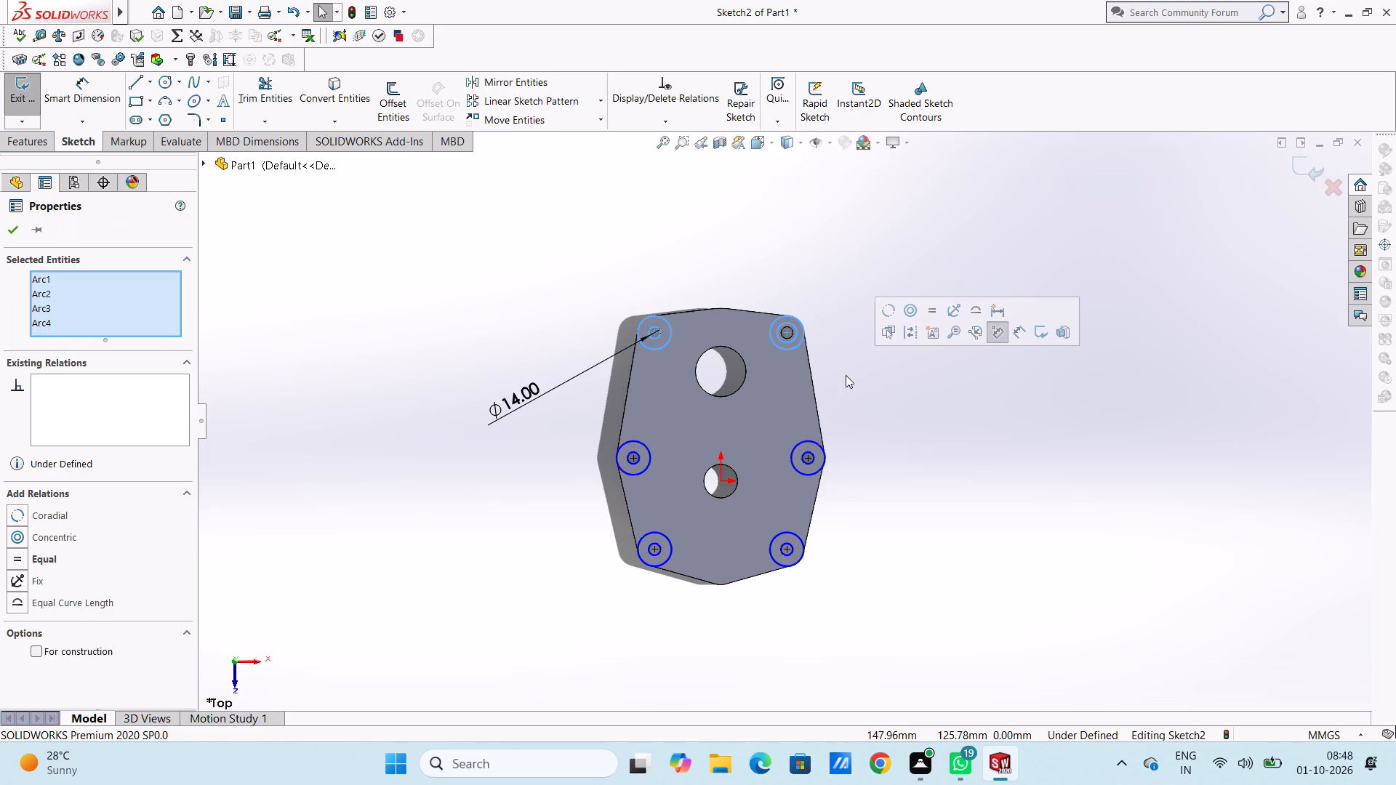
key(Delete)
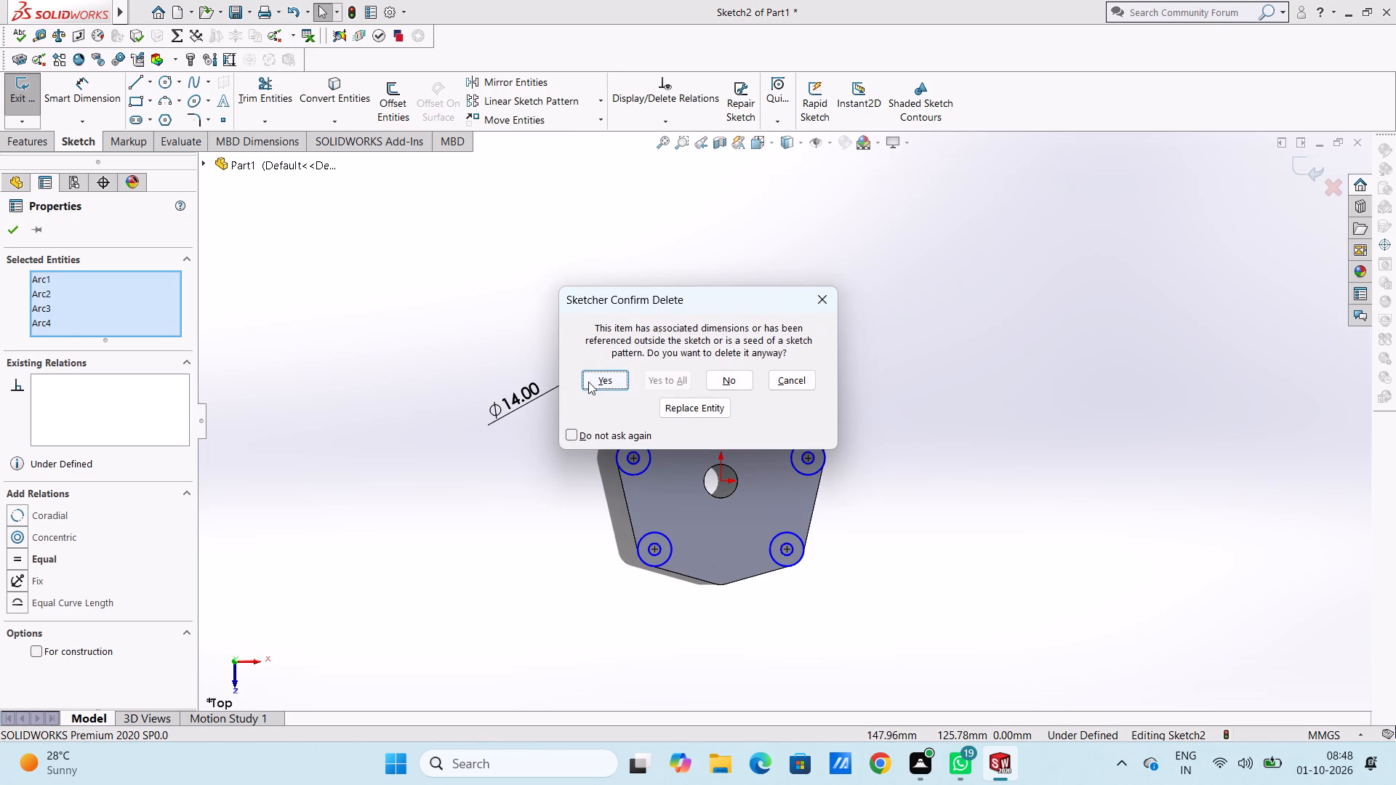
click(588, 382)
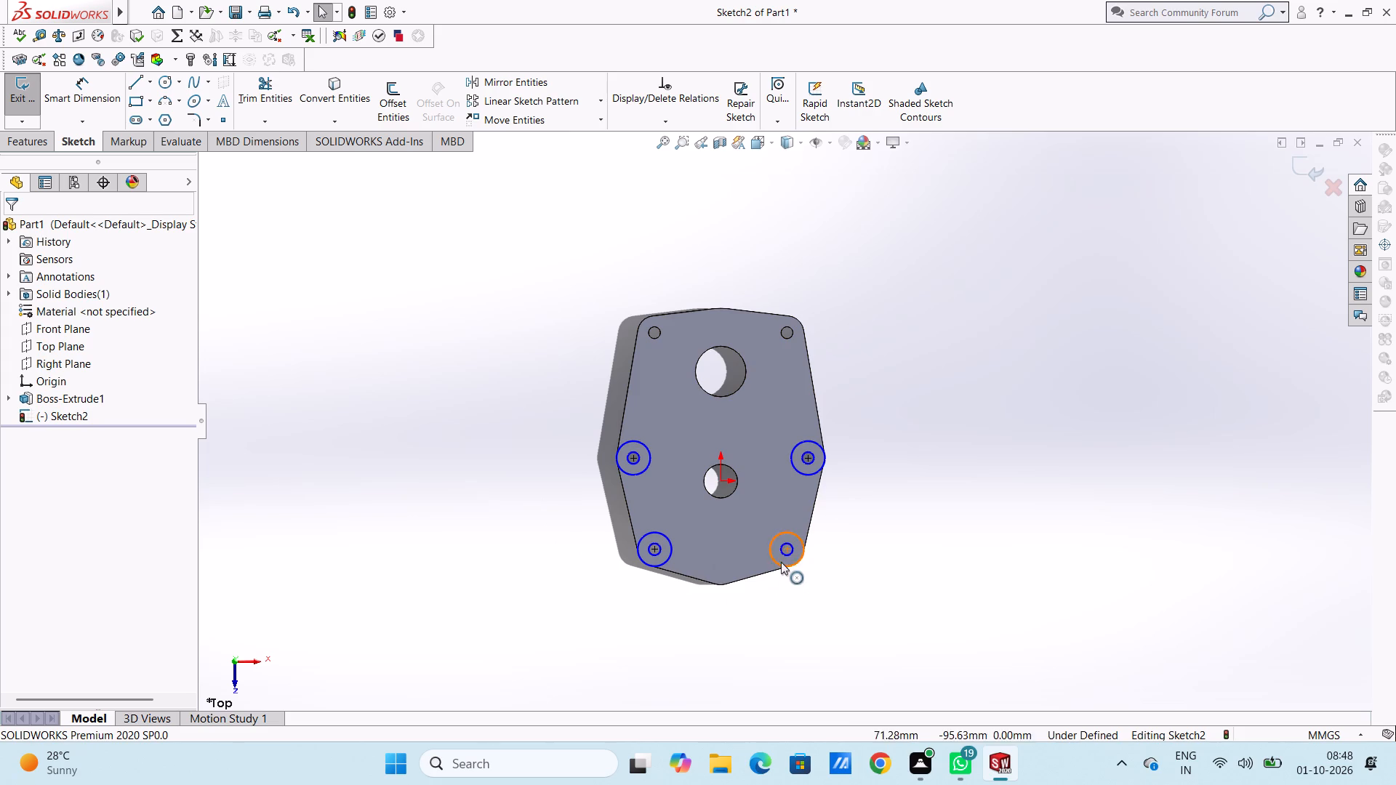
Dimension the diameters of the outer and inner circles at the plate's left side hole.
scroll(775, 548, down, 3)
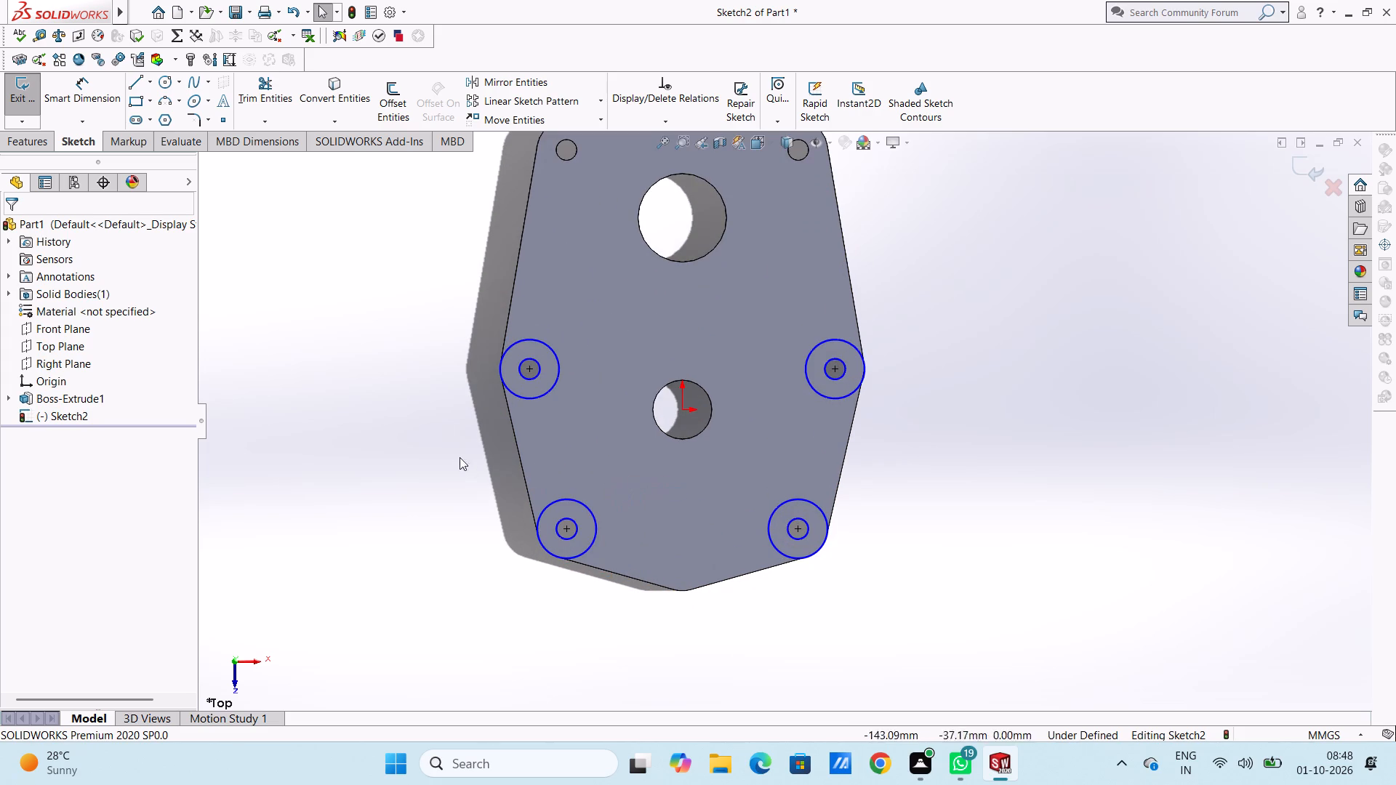
click(93, 93)
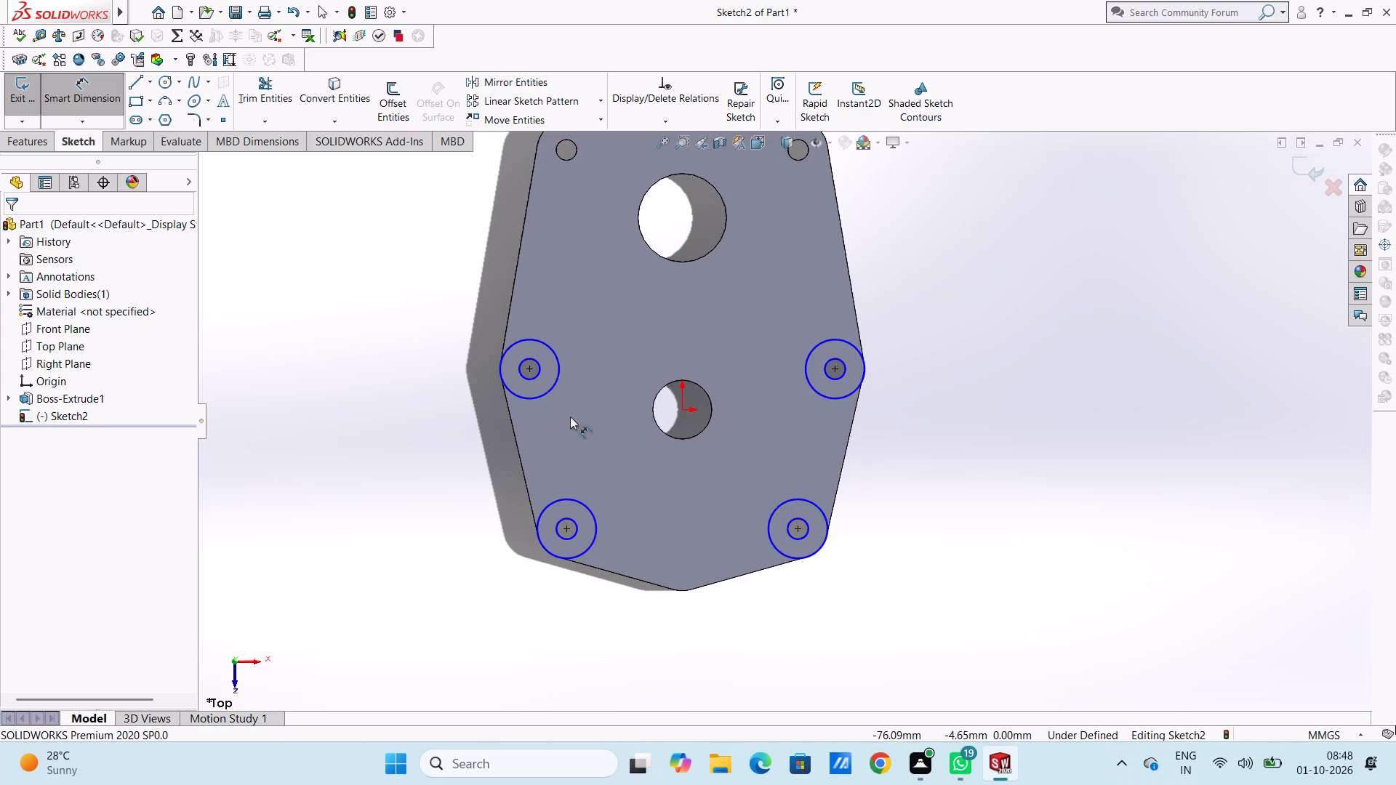
click(542, 396)
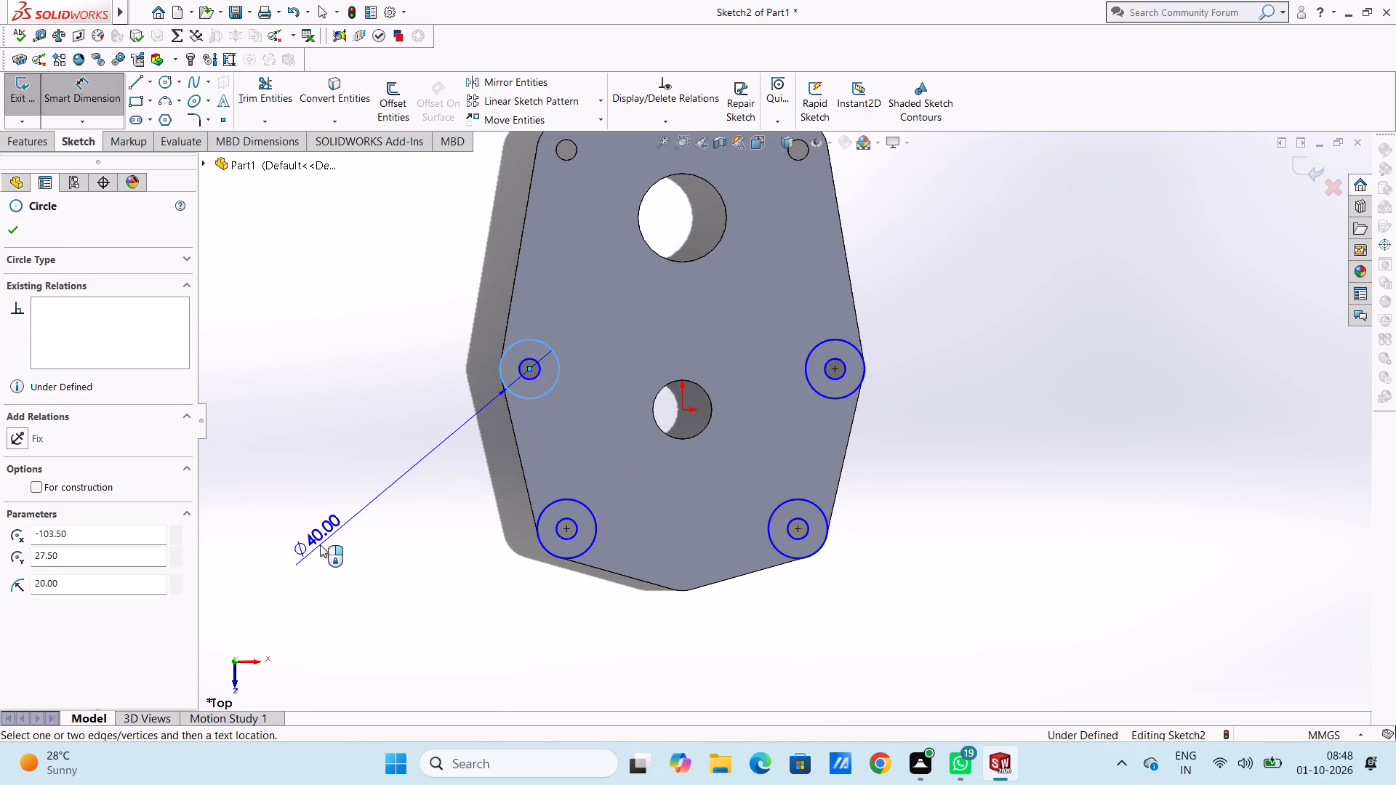
click(320, 544)
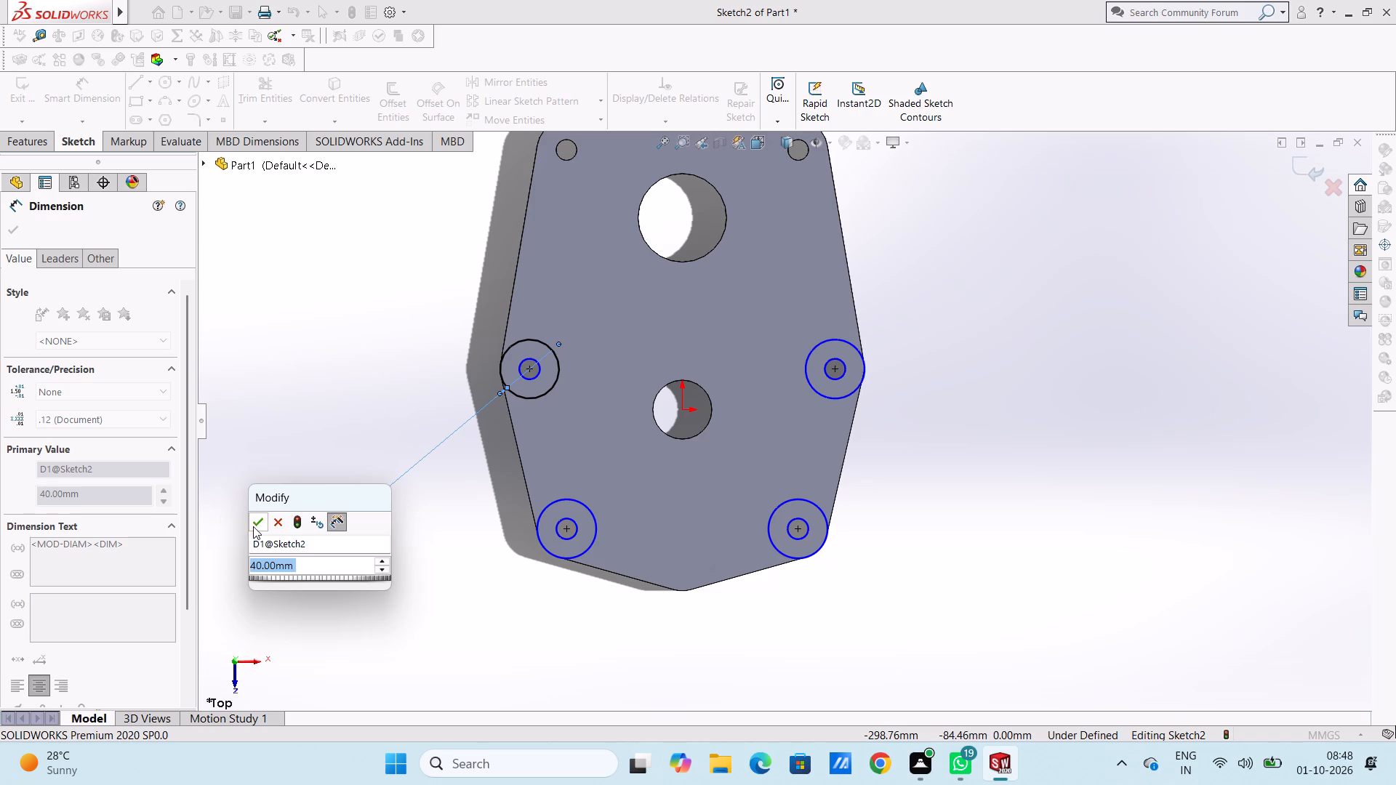
click(254, 525)
click(296, 480)
click(534, 379)
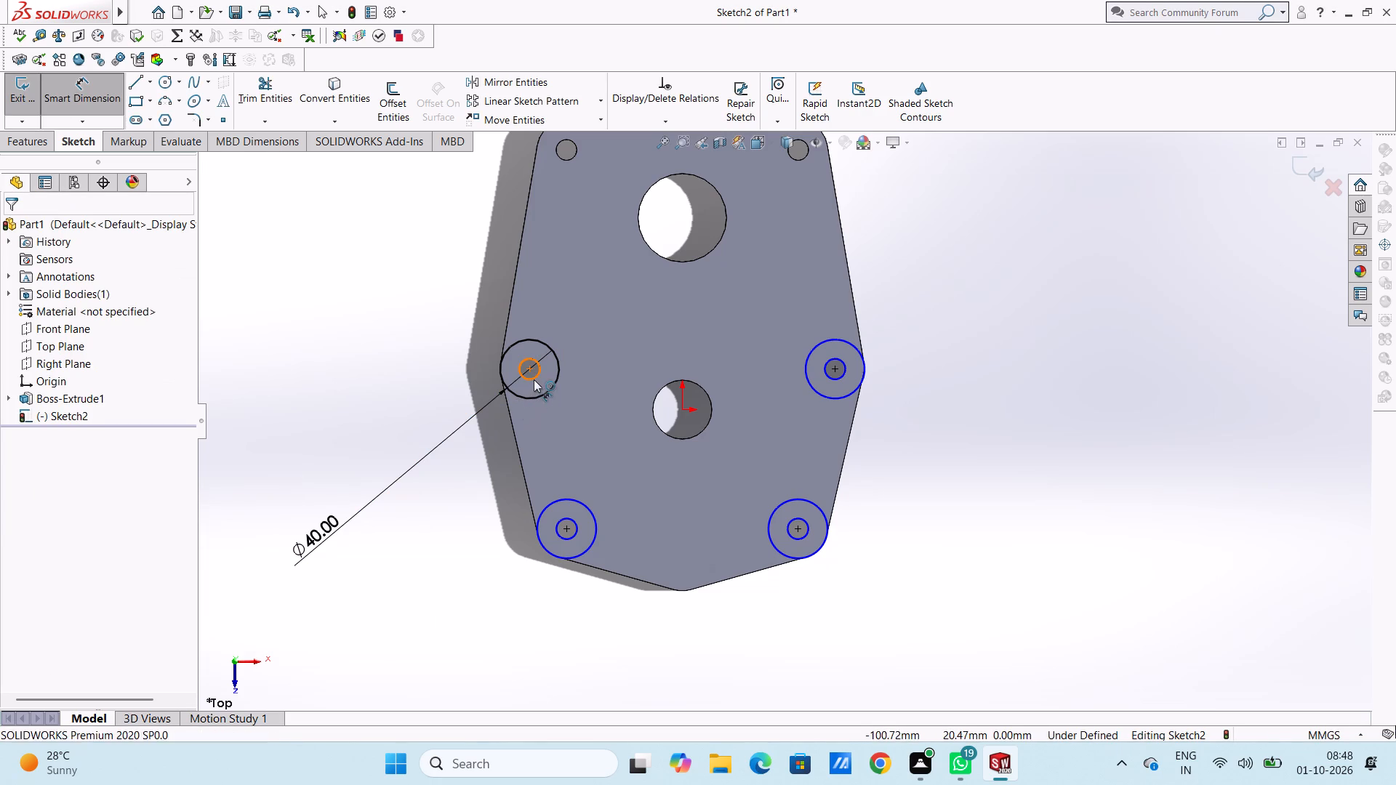
click(374, 573)
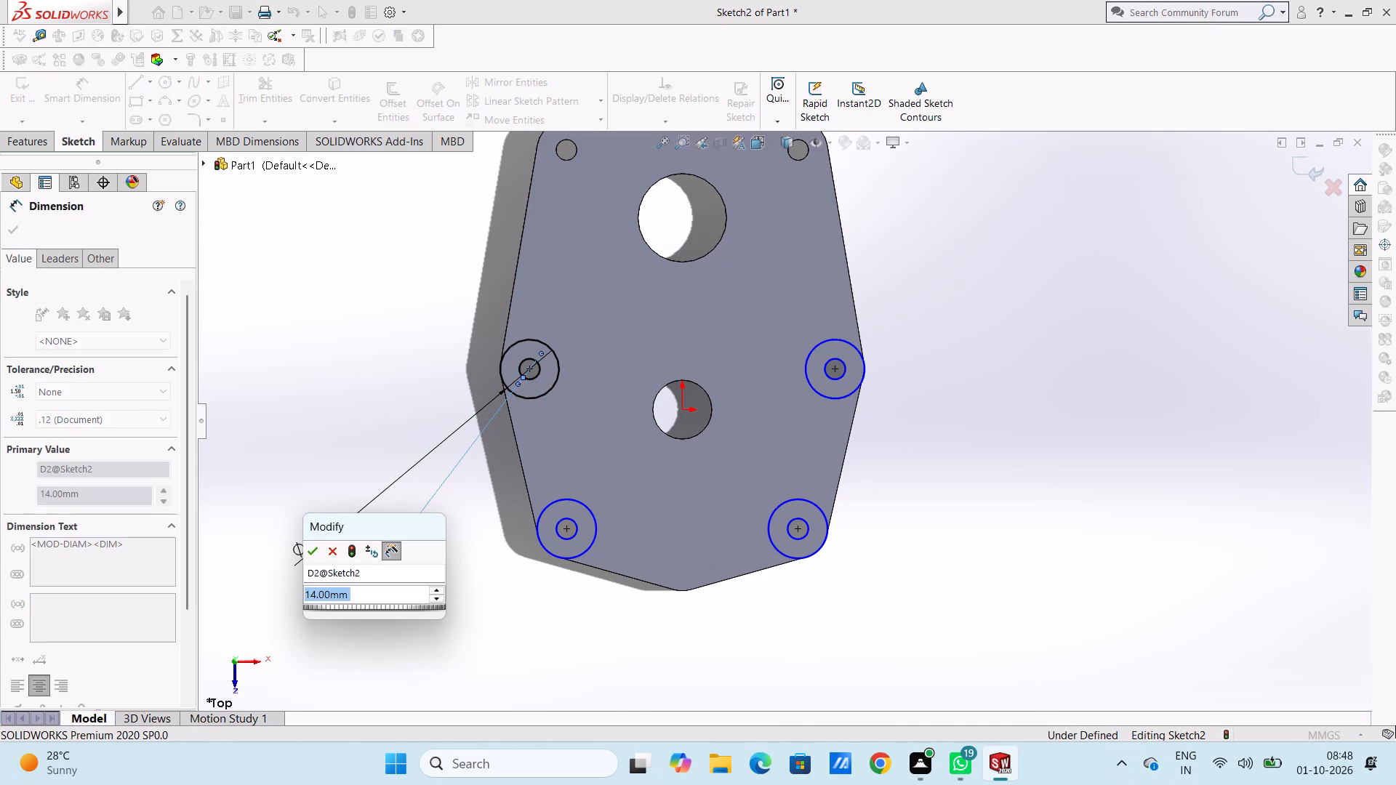
click(309, 557)
click(305, 483)
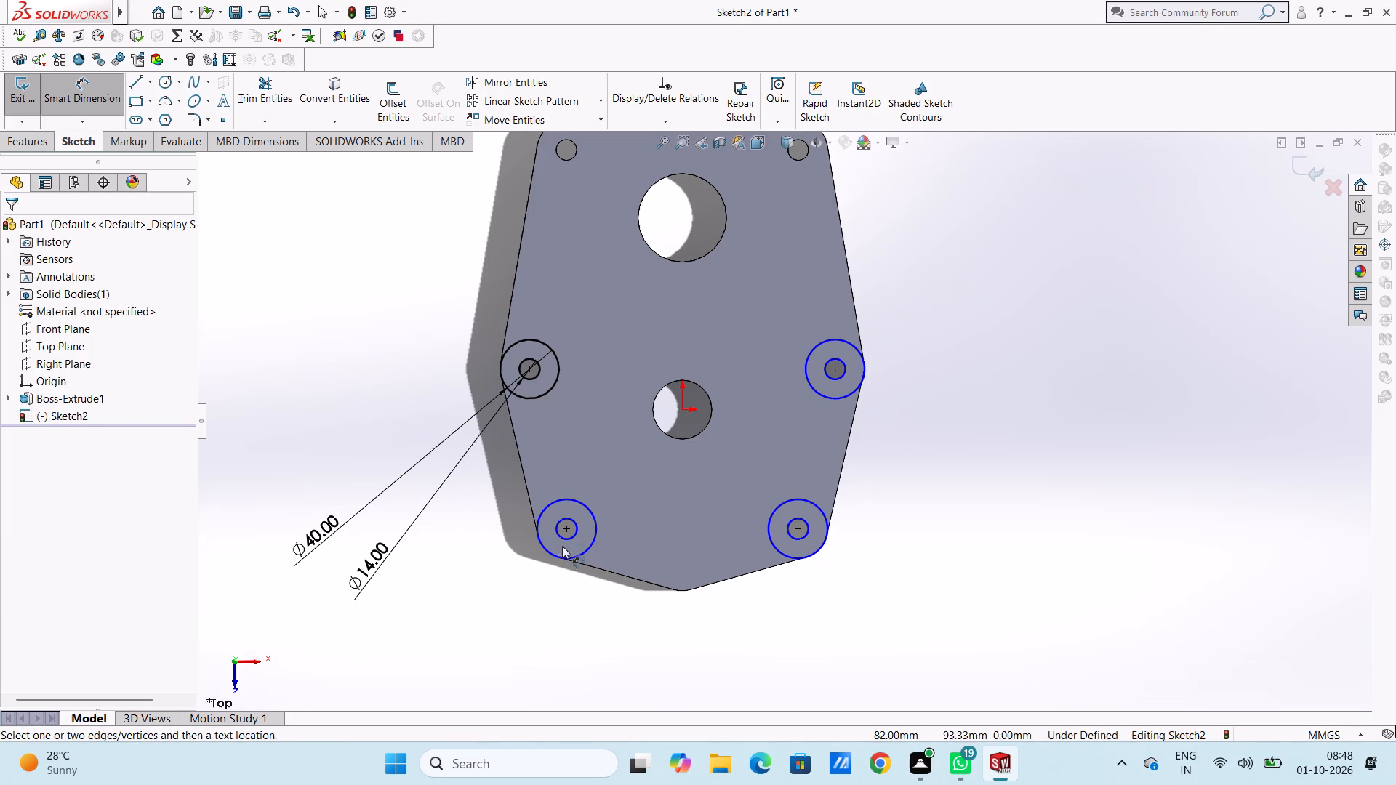
Dimension the diameter of the inner circle at the lower-left hole.
click(565, 541)
click(404, 670)
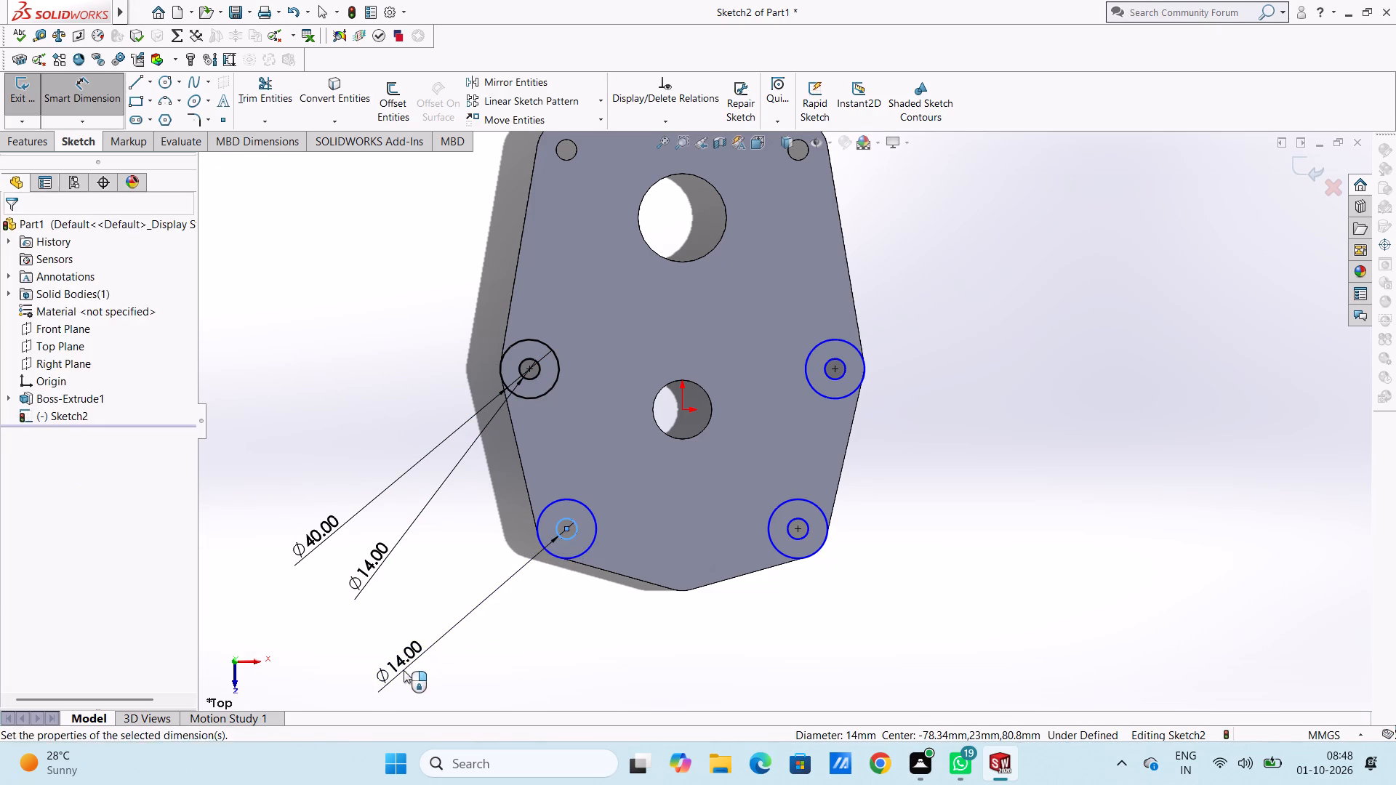
click(345, 646)
click(441, 594)
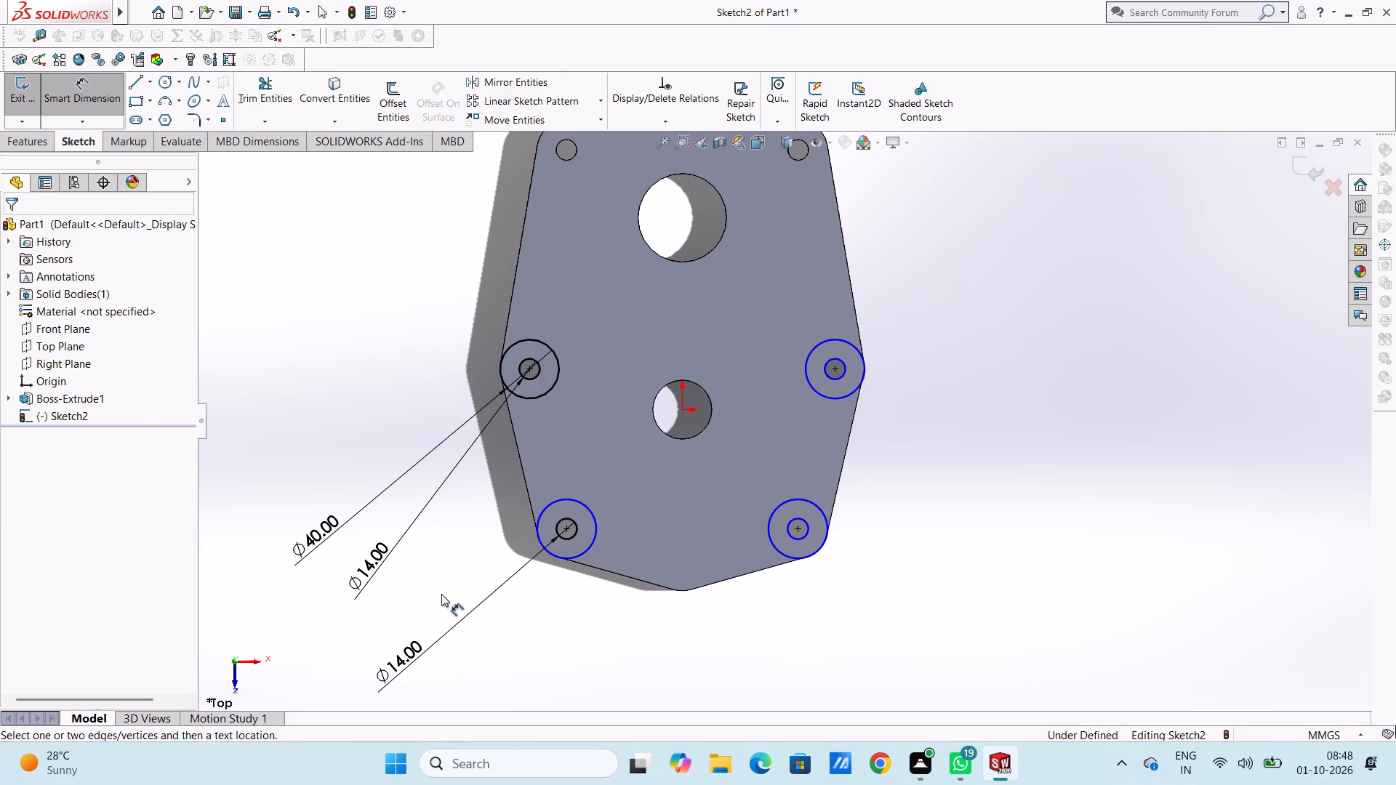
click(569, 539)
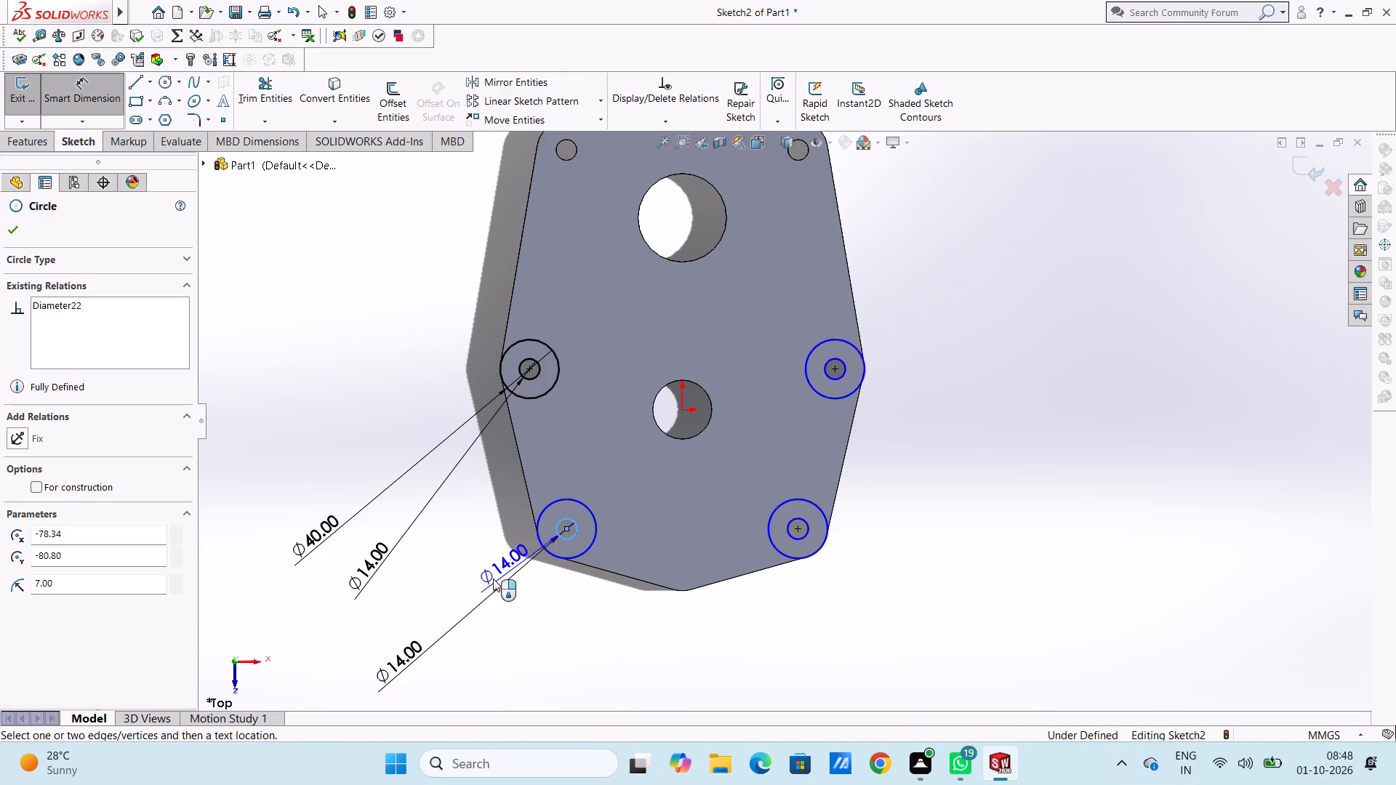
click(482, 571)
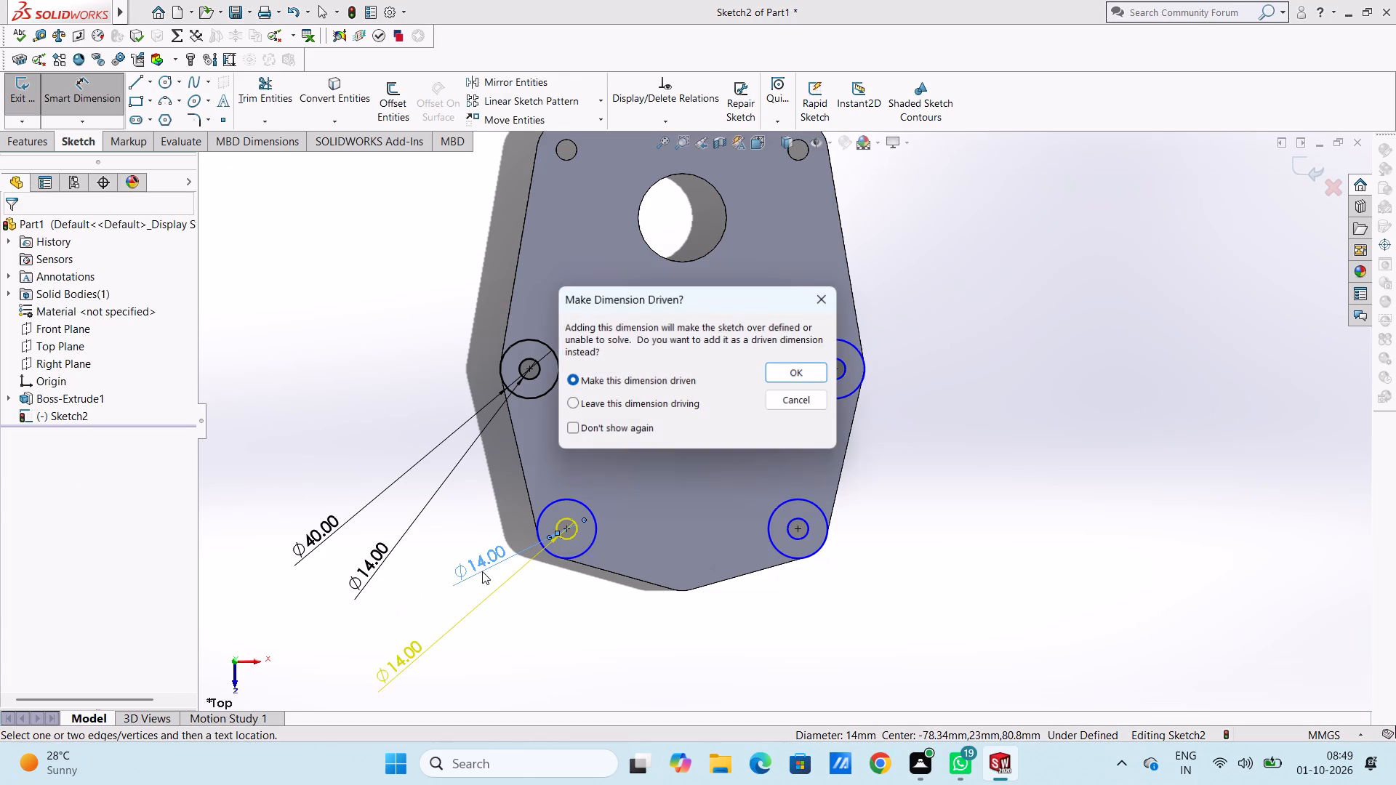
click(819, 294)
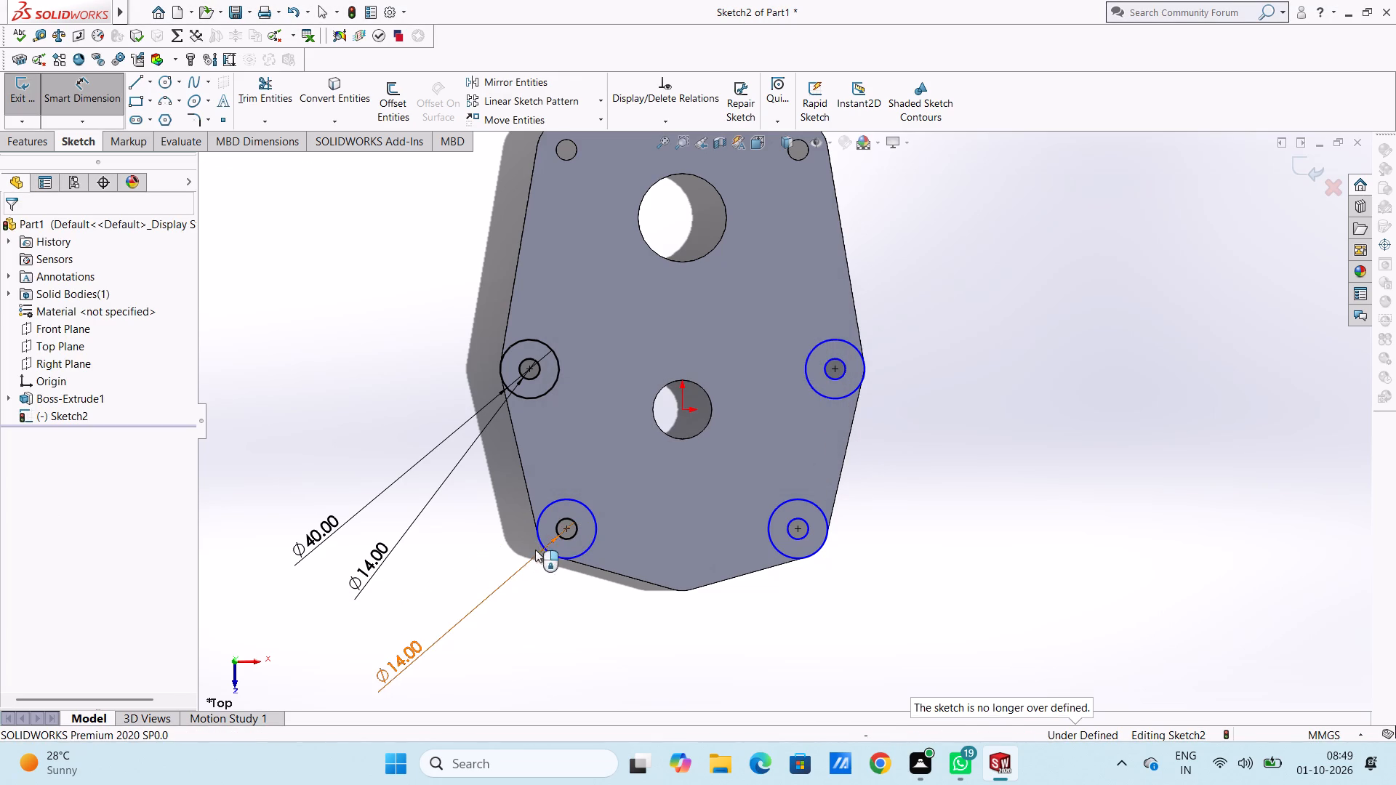
Dimension the diameter of the outer circle at the lower-left hole.
click(537, 544)
click(342, 664)
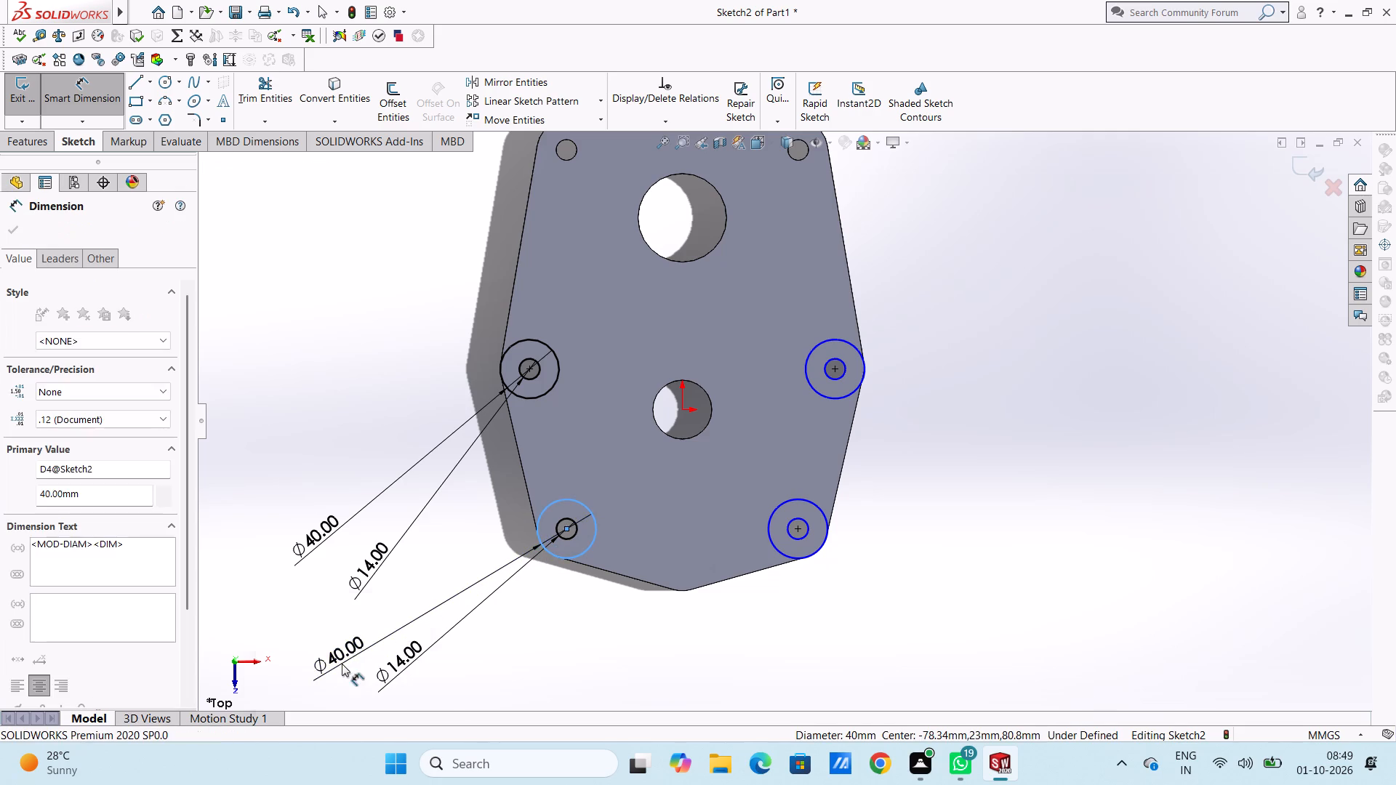
click(278, 643)
click(285, 613)
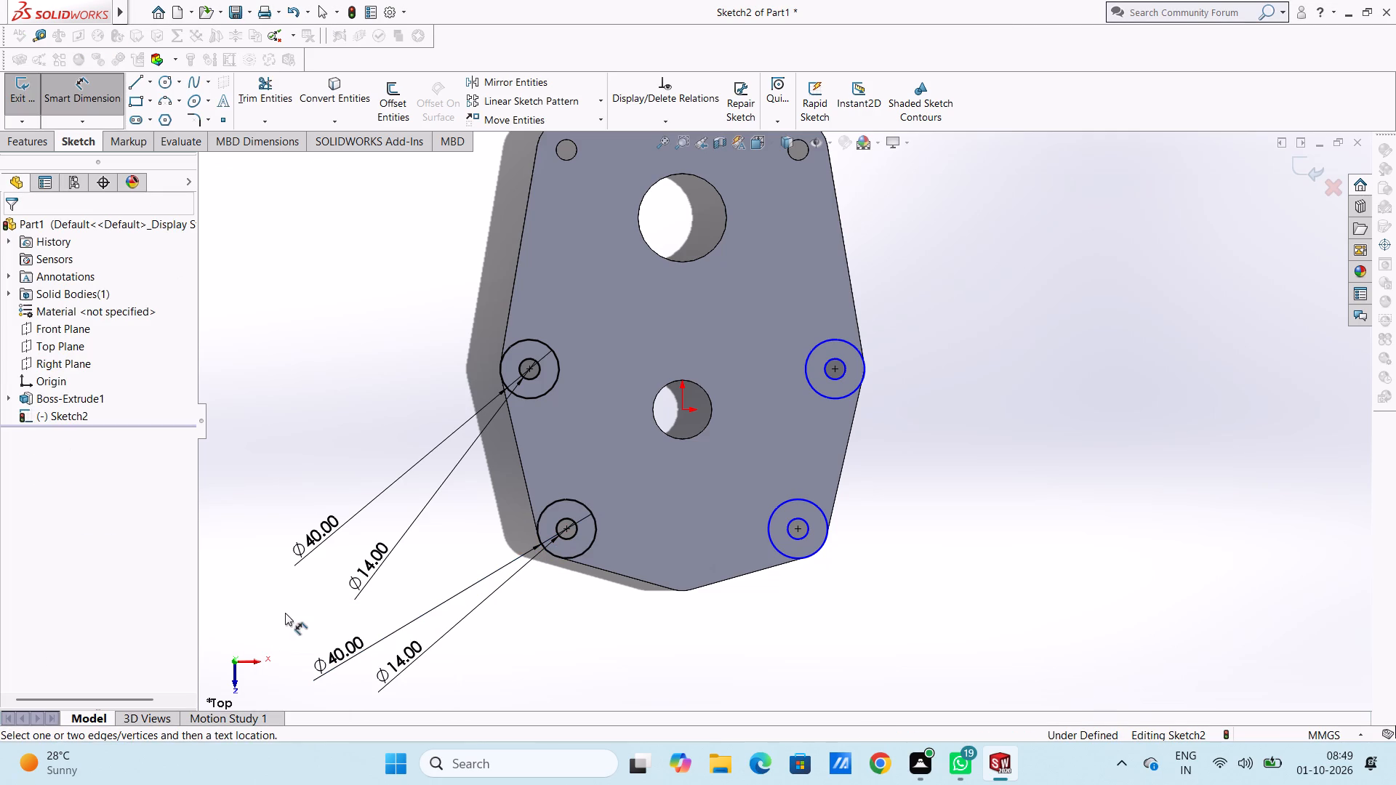
Dimension the diameters of the outer and inner circles at the lower-right hole.
click(810, 558)
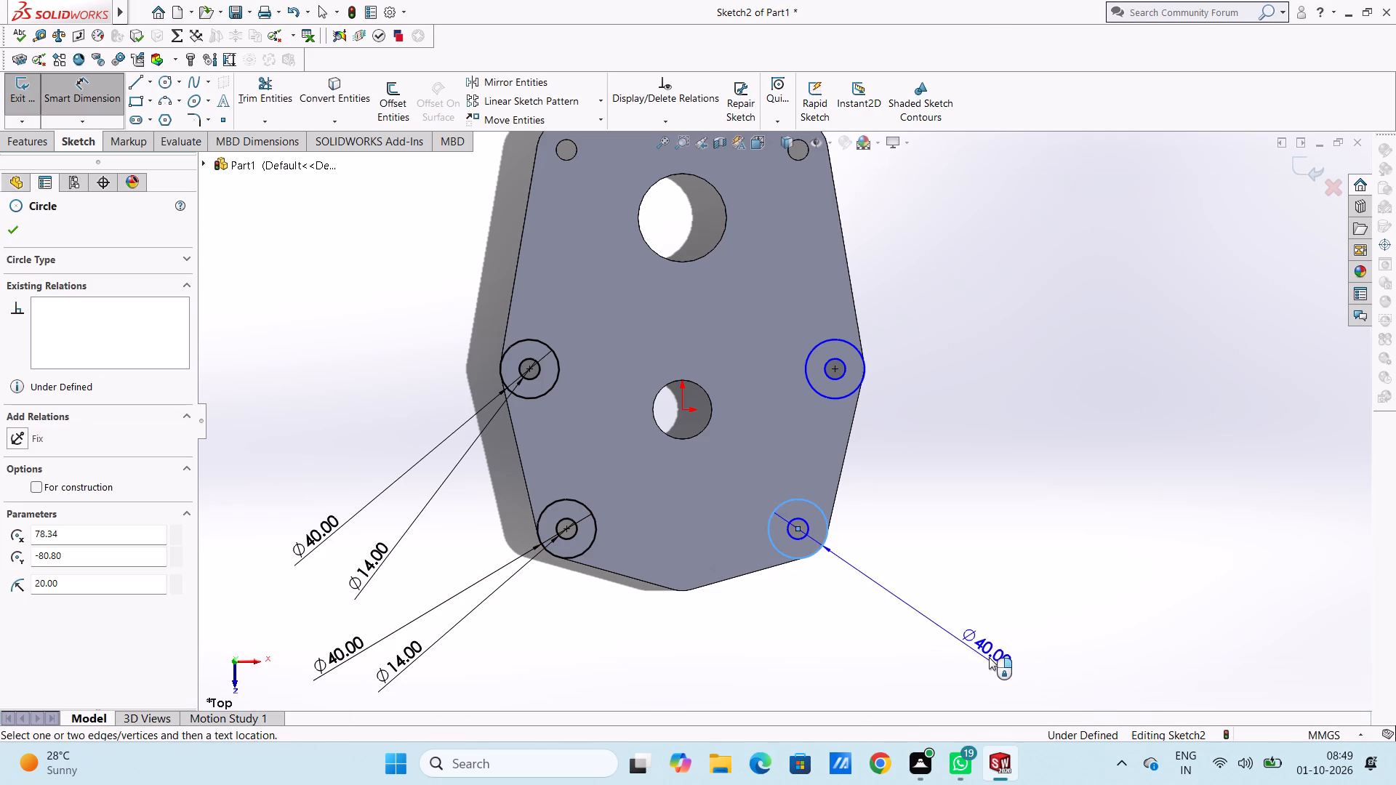
click(1003, 661)
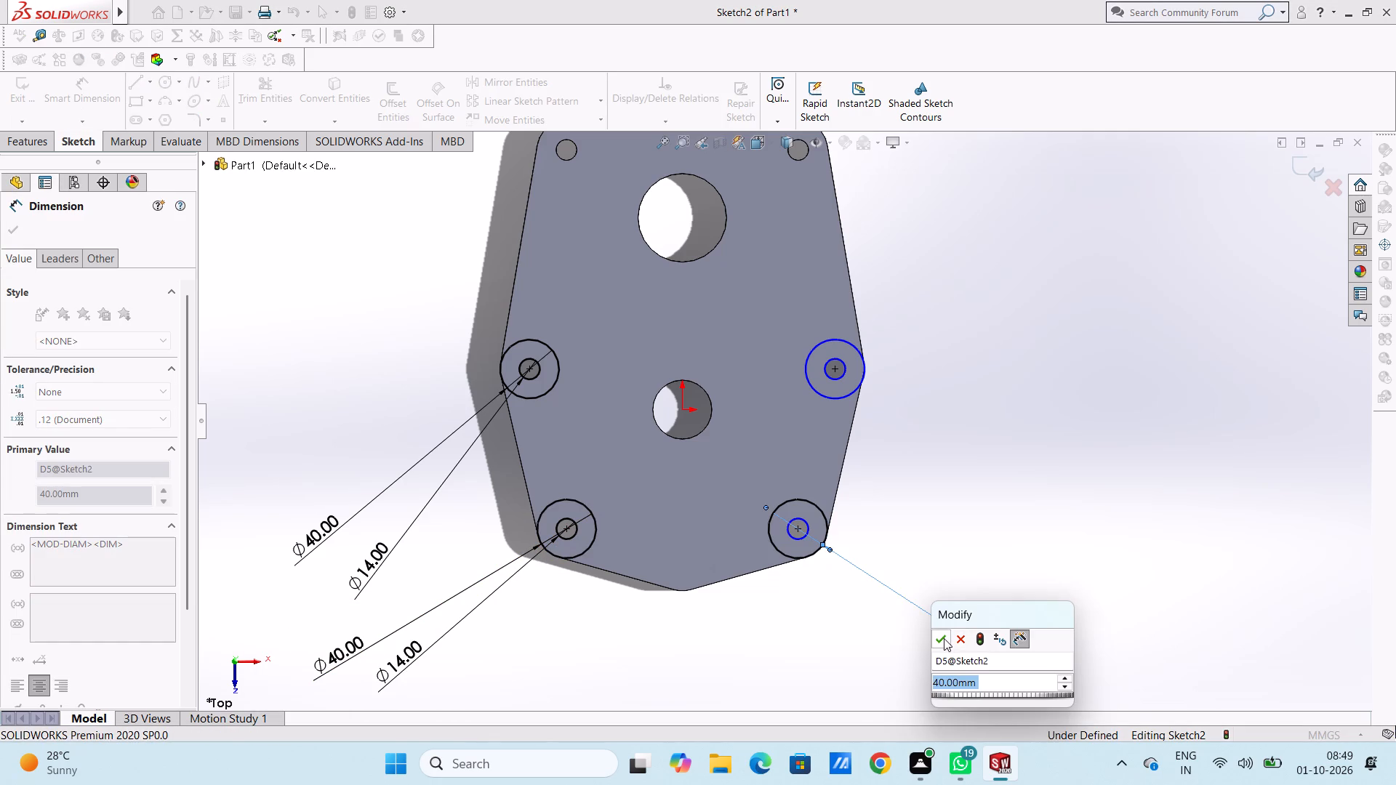
click(944, 637)
click(880, 634)
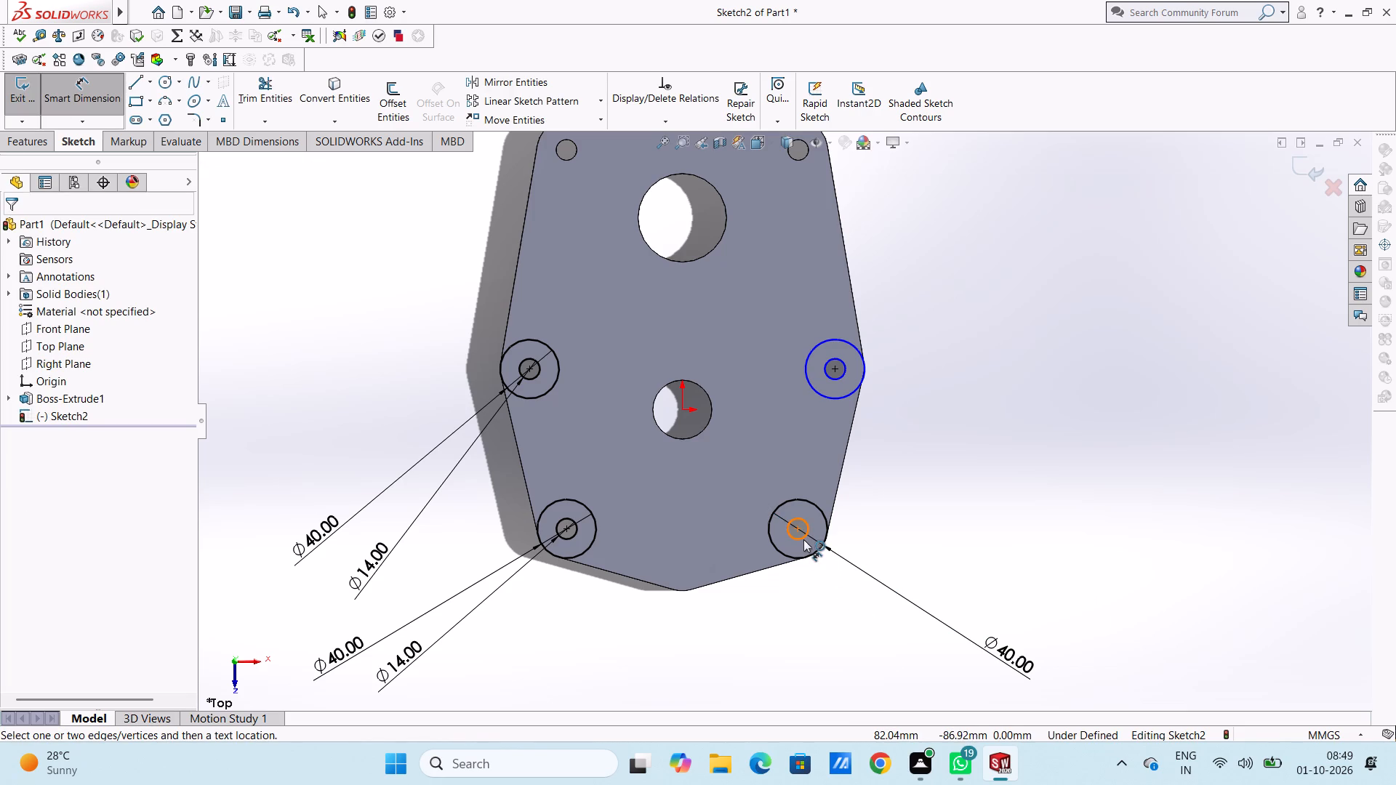
click(803, 539)
click(1074, 589)
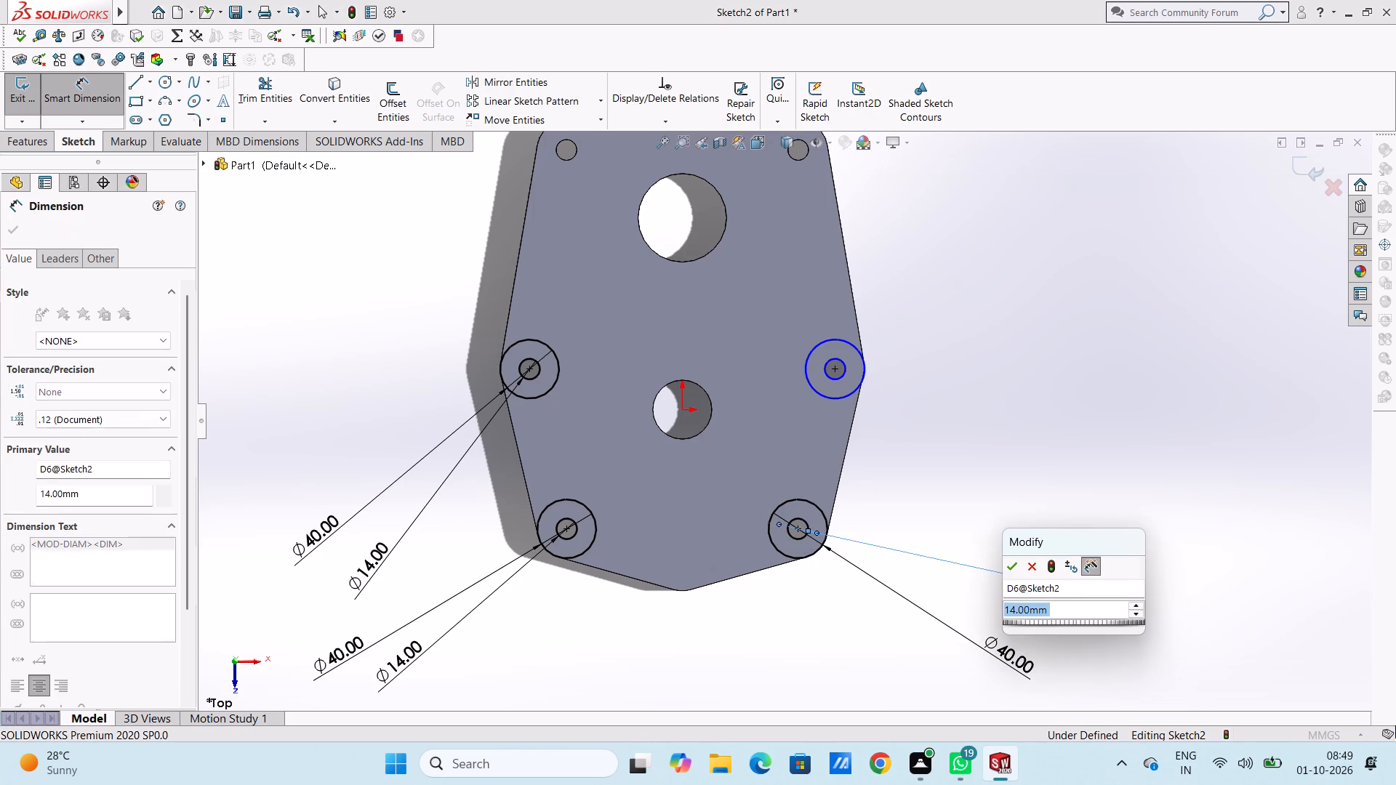
click(1008, 571)
click(979, 549)
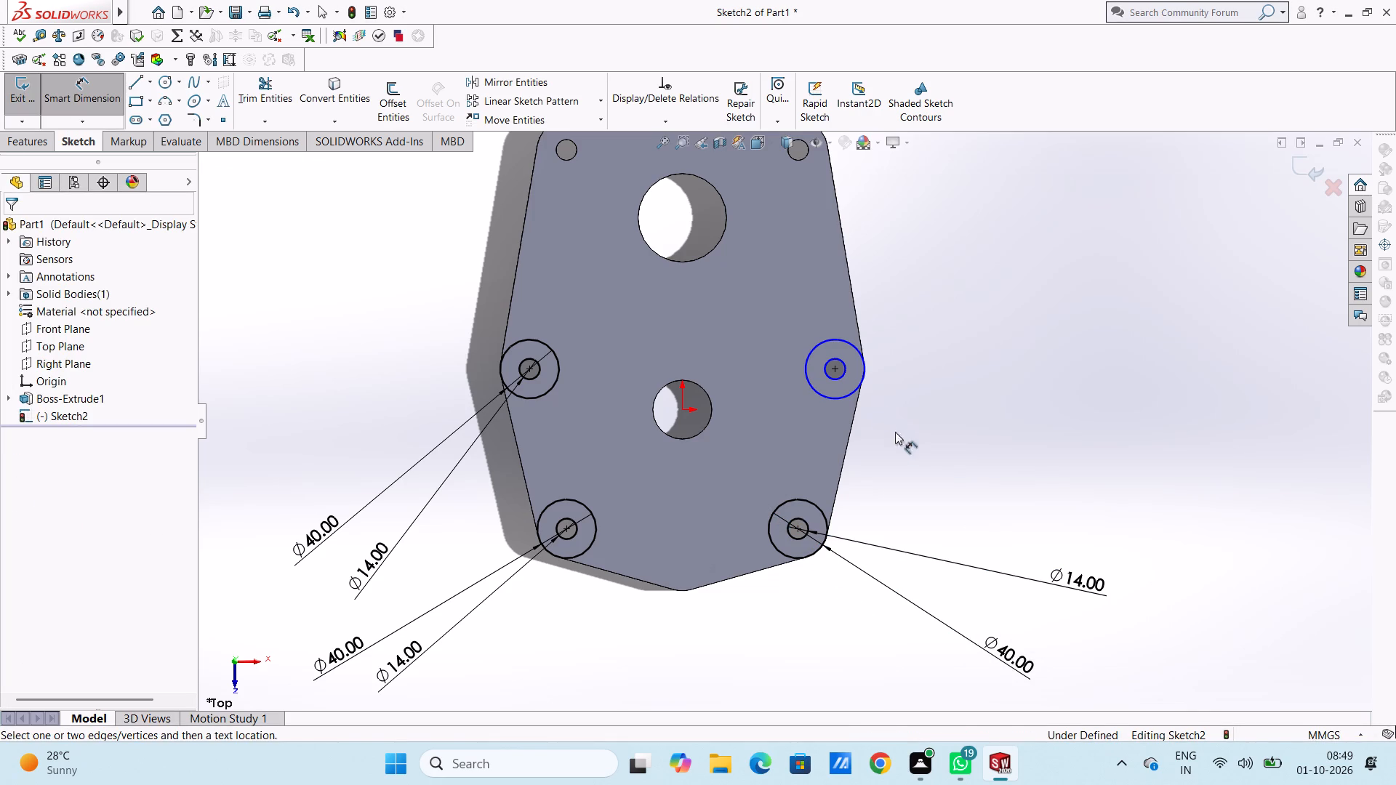
Dimension the diameters of the outer and inner circles at the plate's right side hole.
click(864, 384)
click(1136, 468)
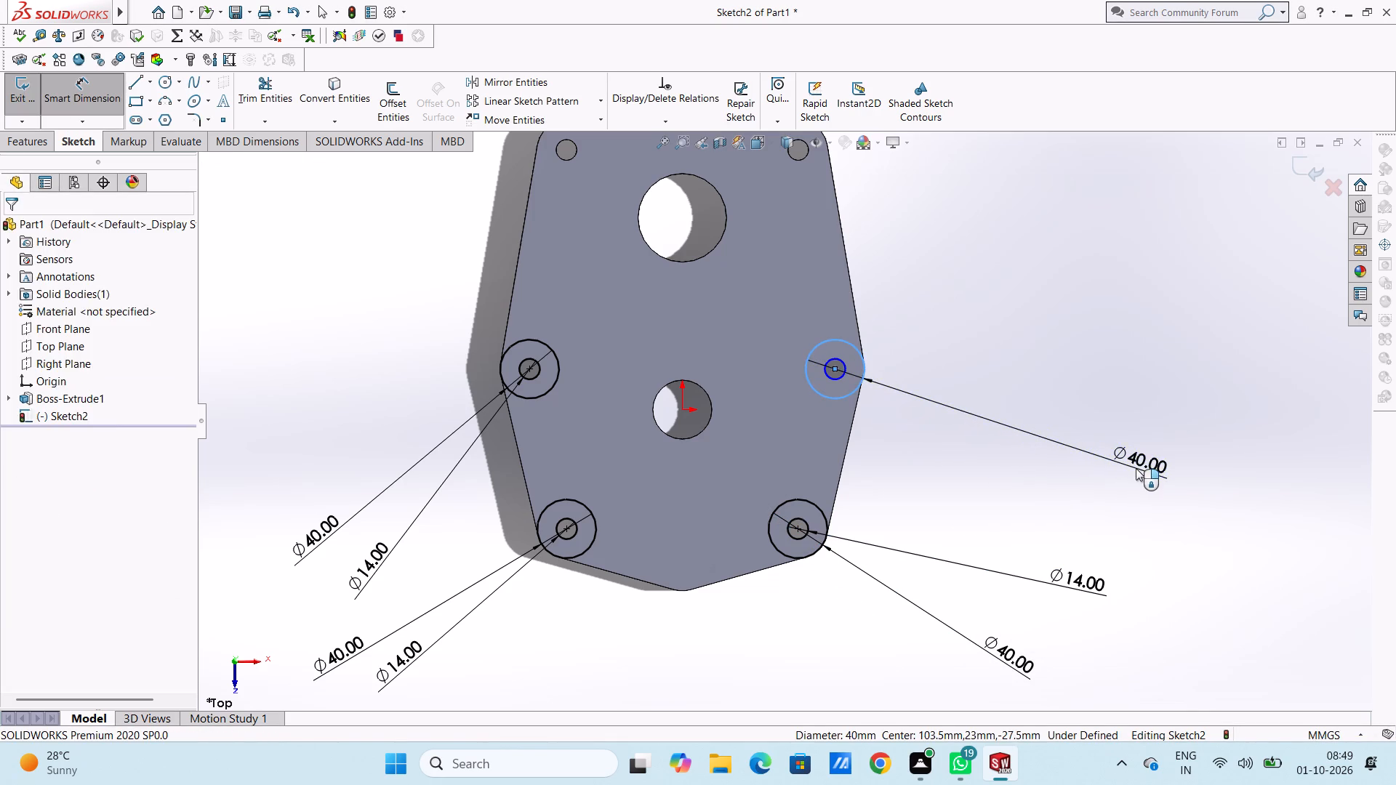
click(1084, 448)
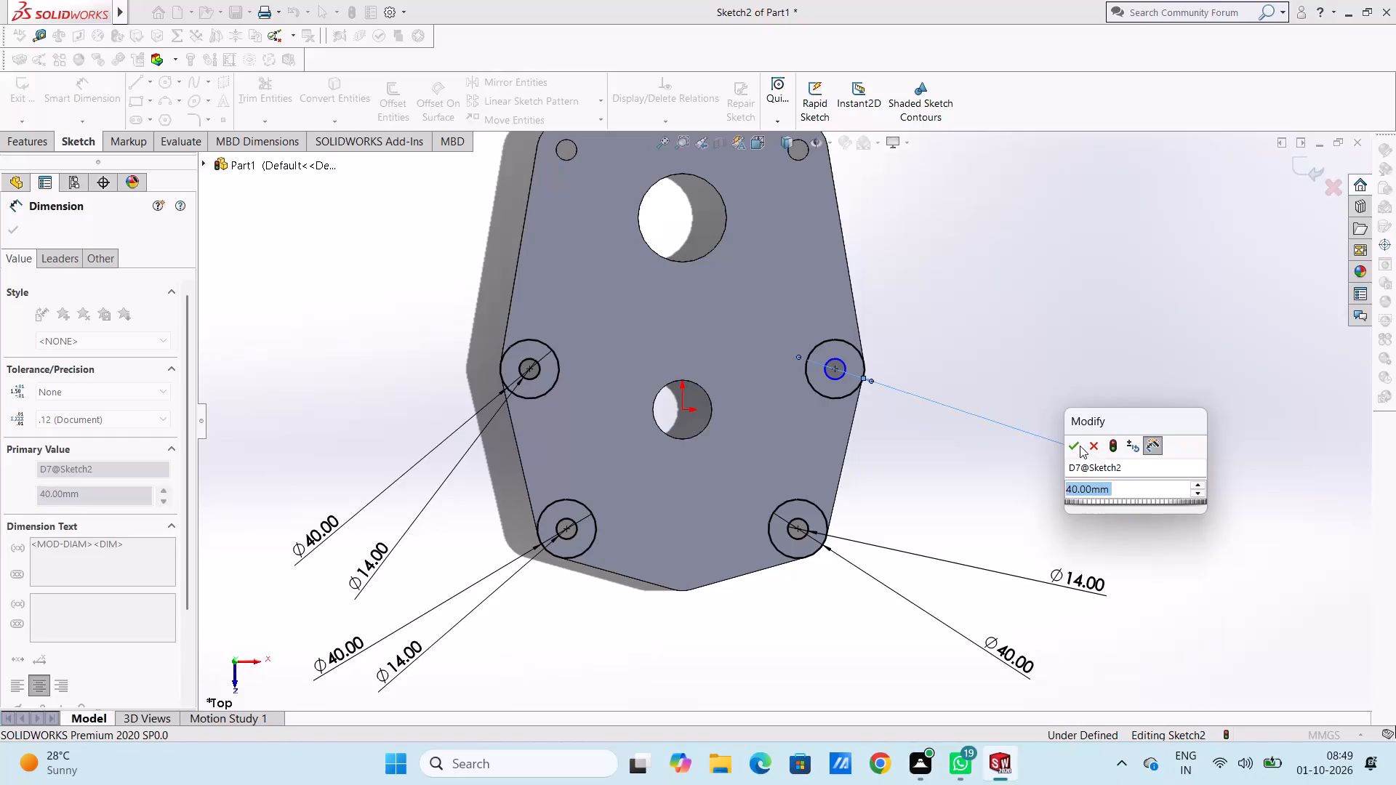
click(1079, 445)
click(1014, 486)
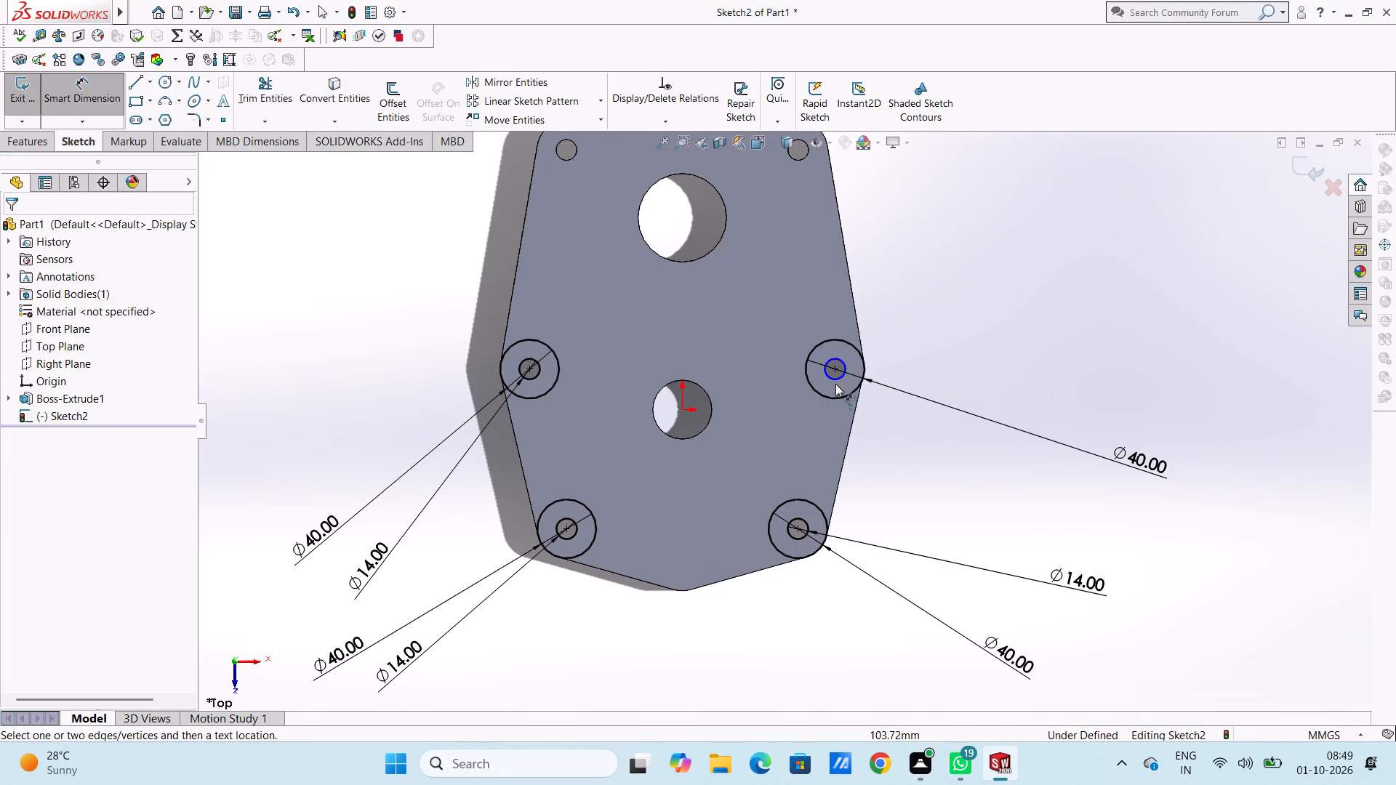
click(836, 382)
click(1152, 535)
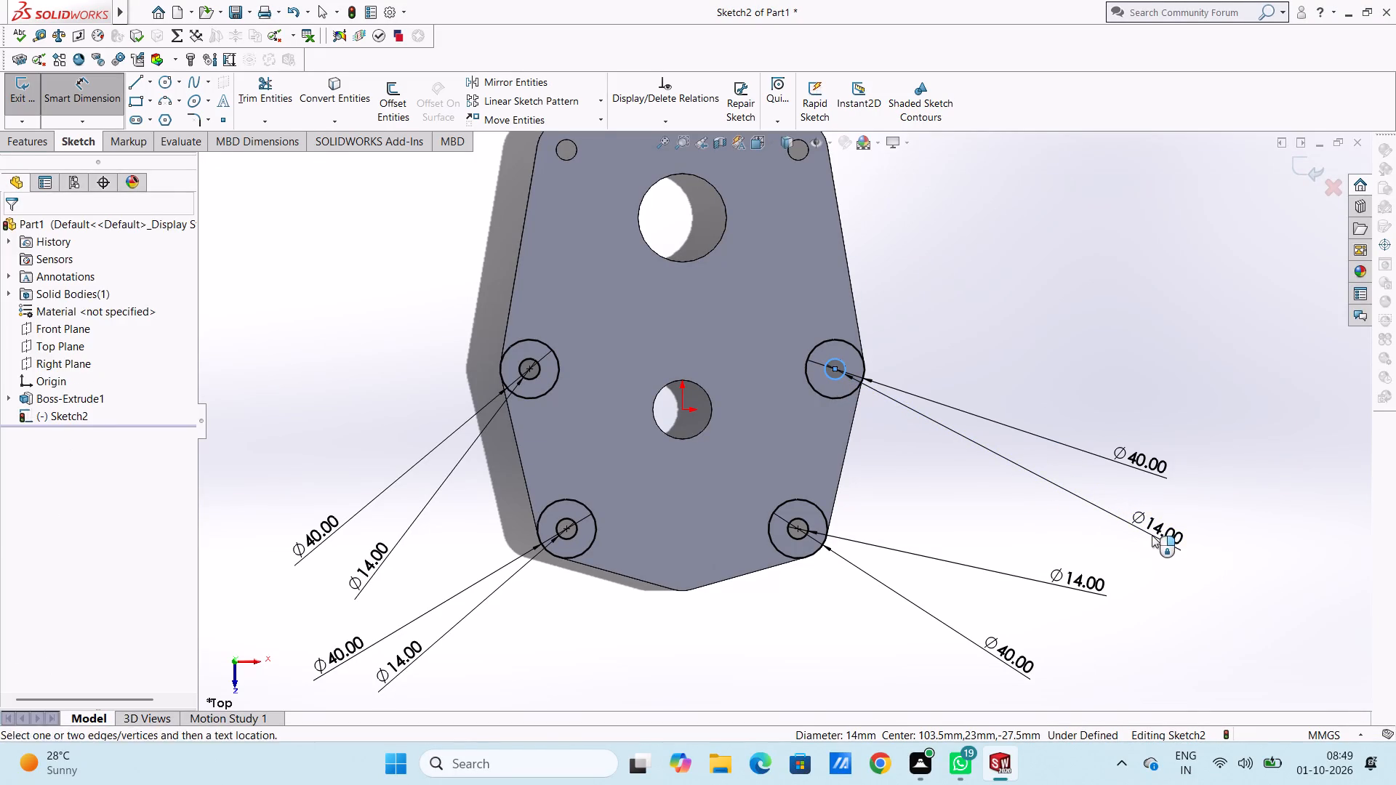
click(1086, 515)
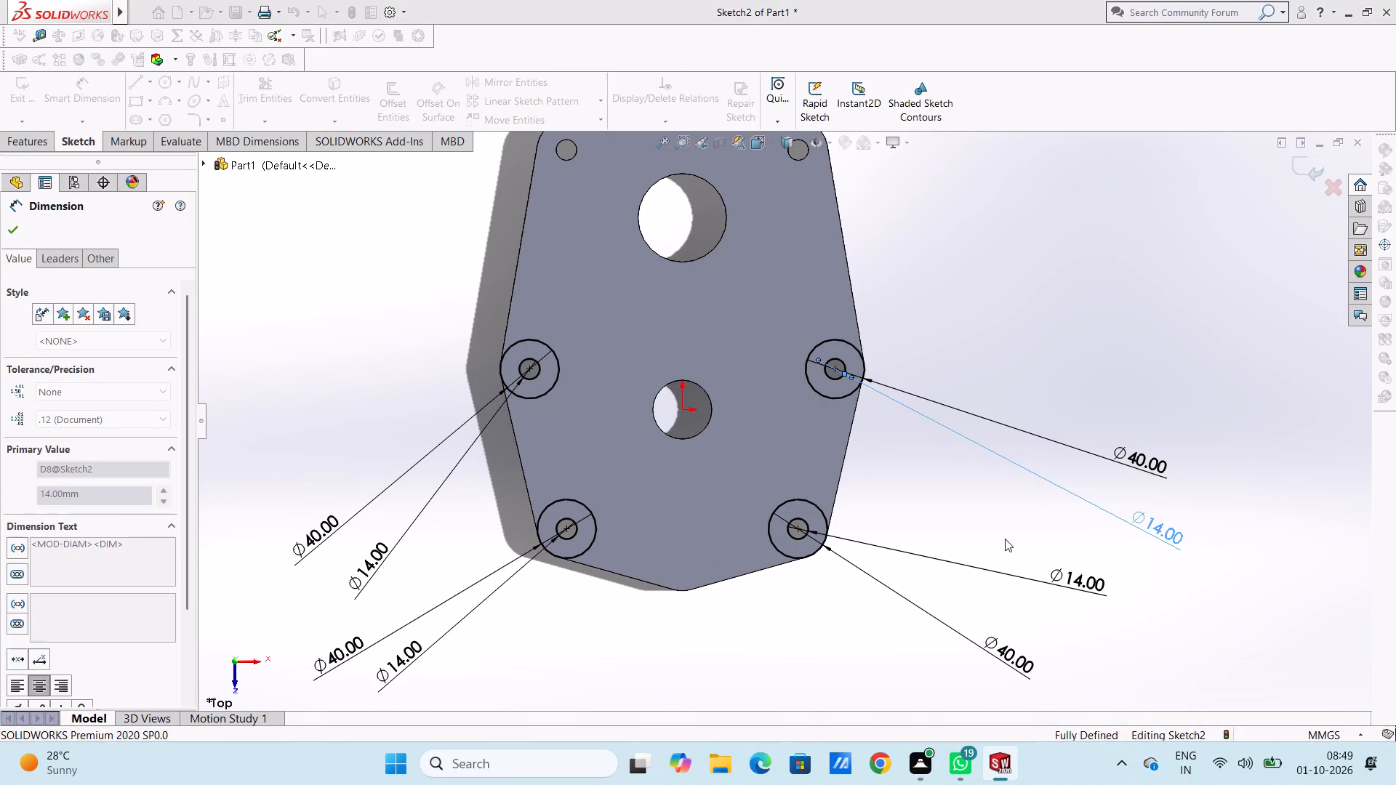
click(993, 539)
key(Escape)
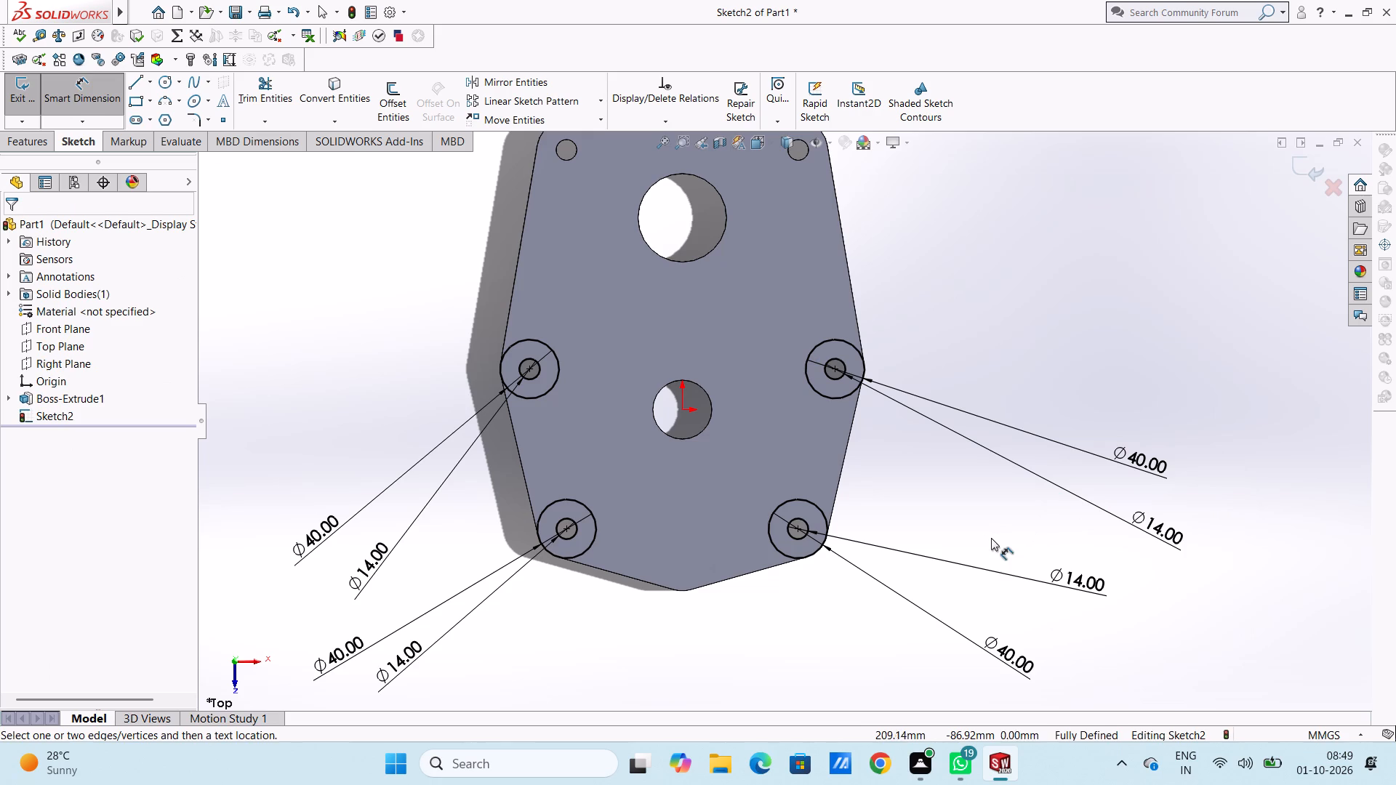
key(Escape)
Extrude the four ring profiles as a boss, blind 3 mm in the reversed direction into the plate, with a 45° draft.
scroll(826, 560, up, 2)
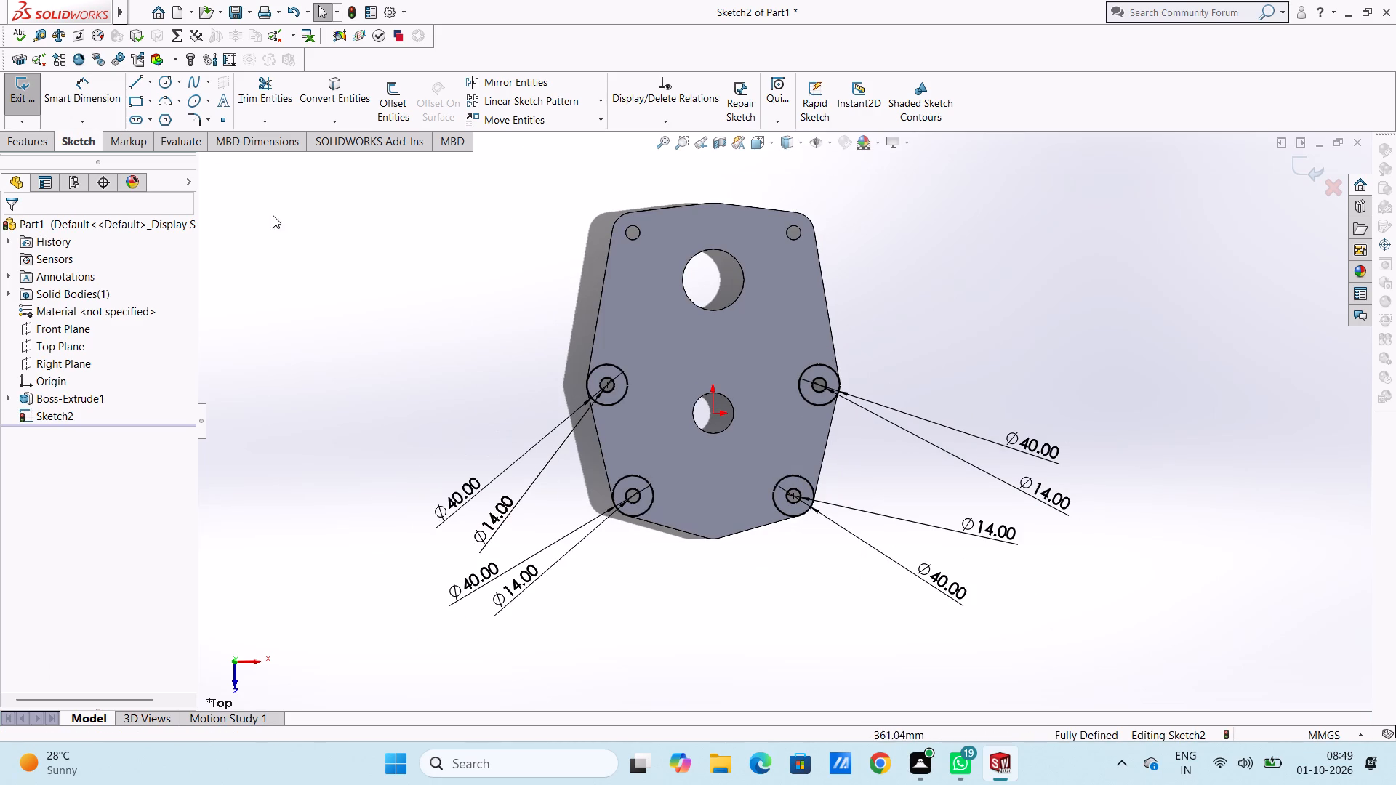
click(34, 140)
click(31, 92)
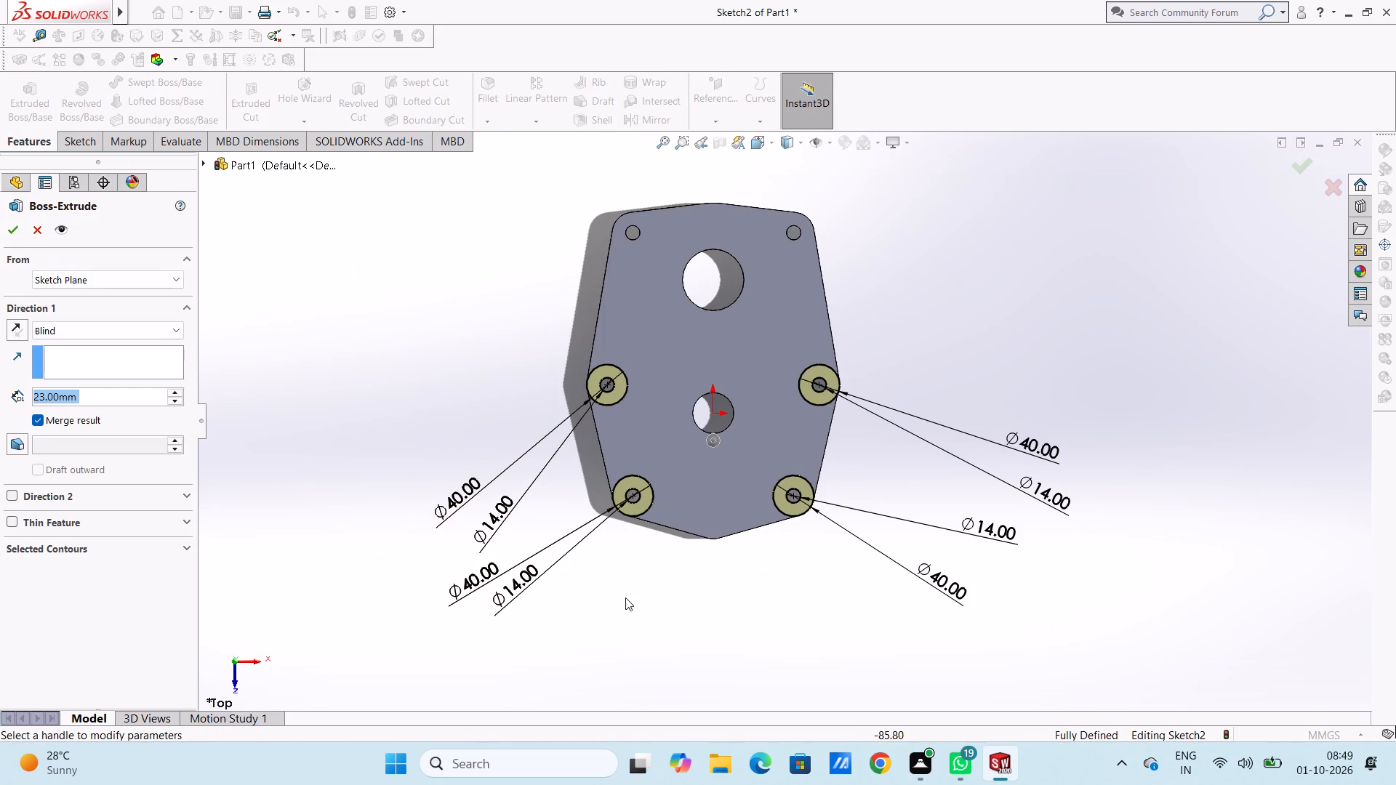
middle_drag(625, 597, 548, 462)
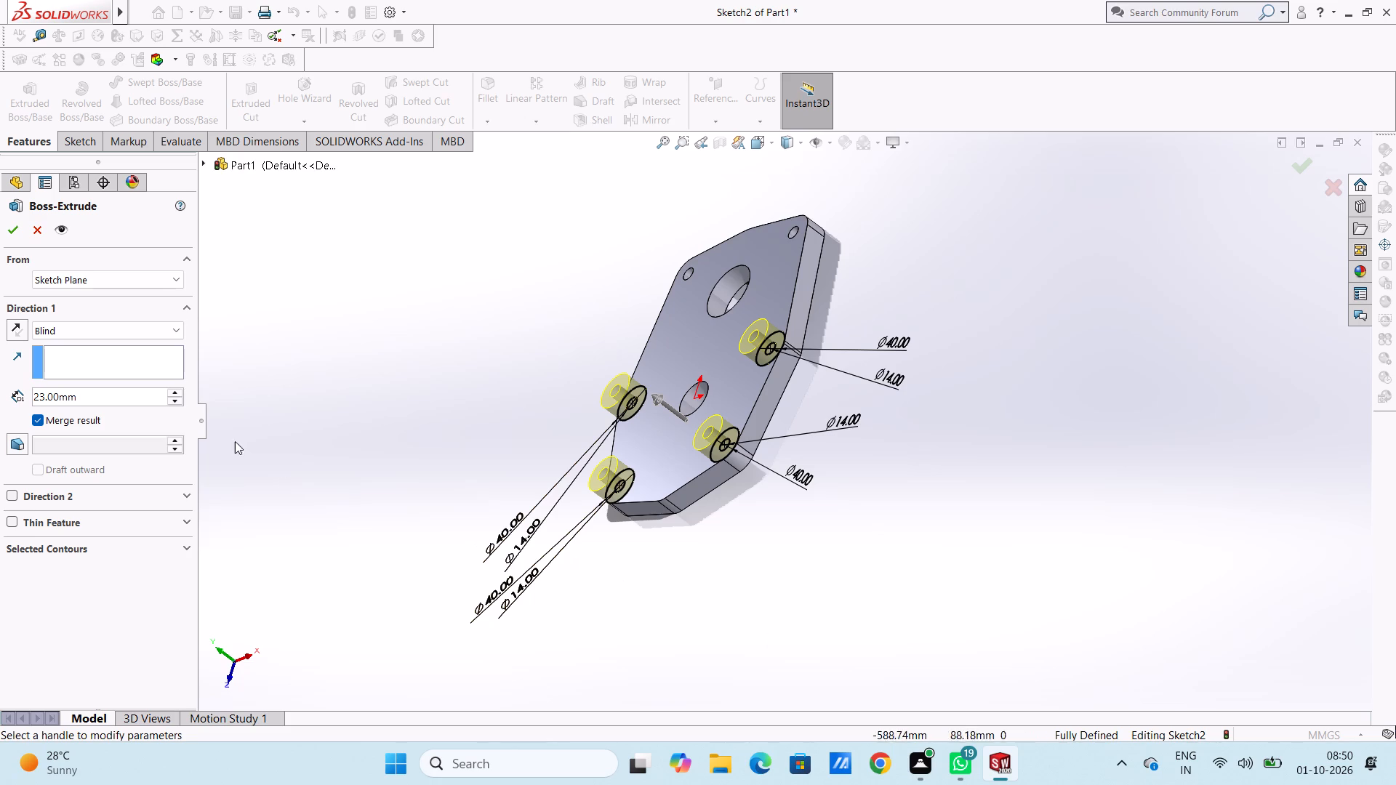
click(12, 329)
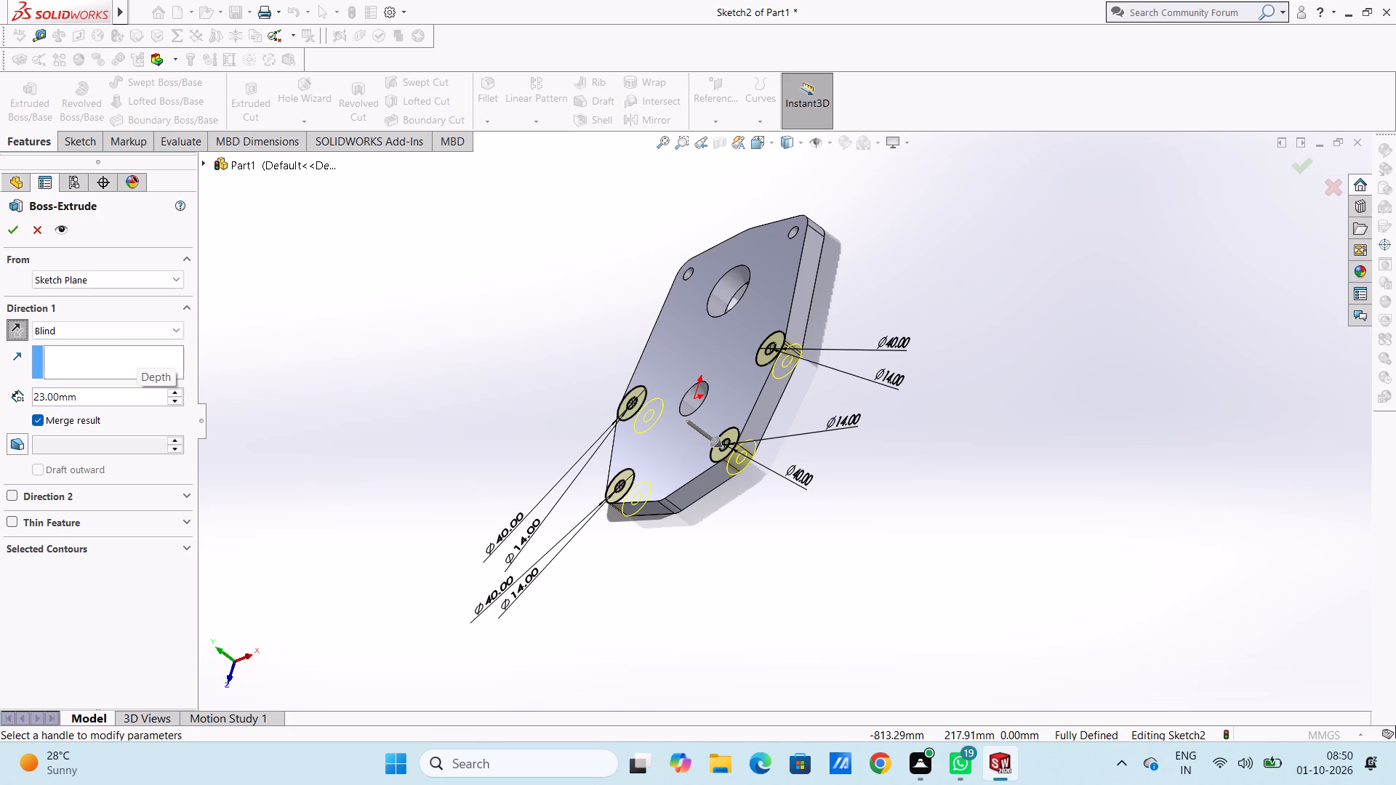
double_click(135, 395)
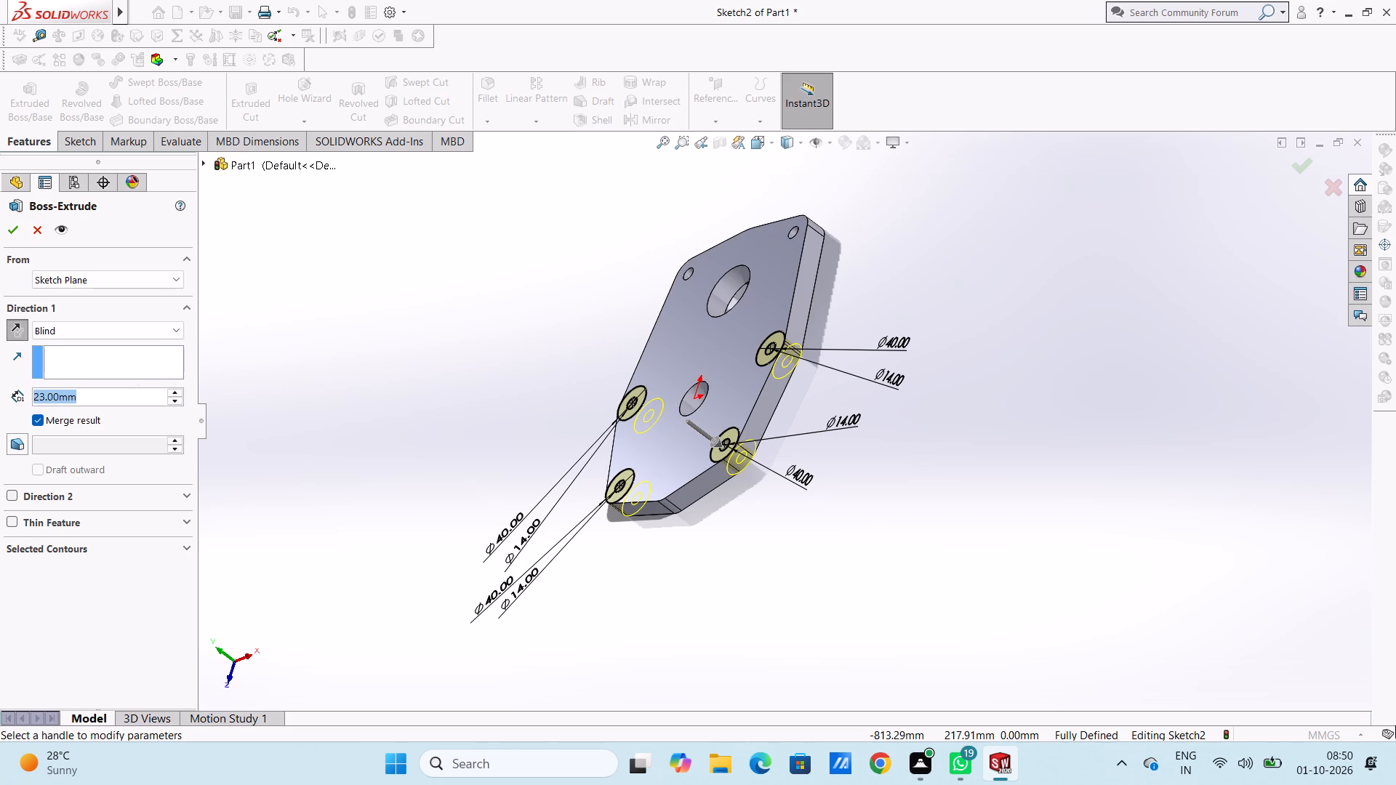
key(3)
key(Return)
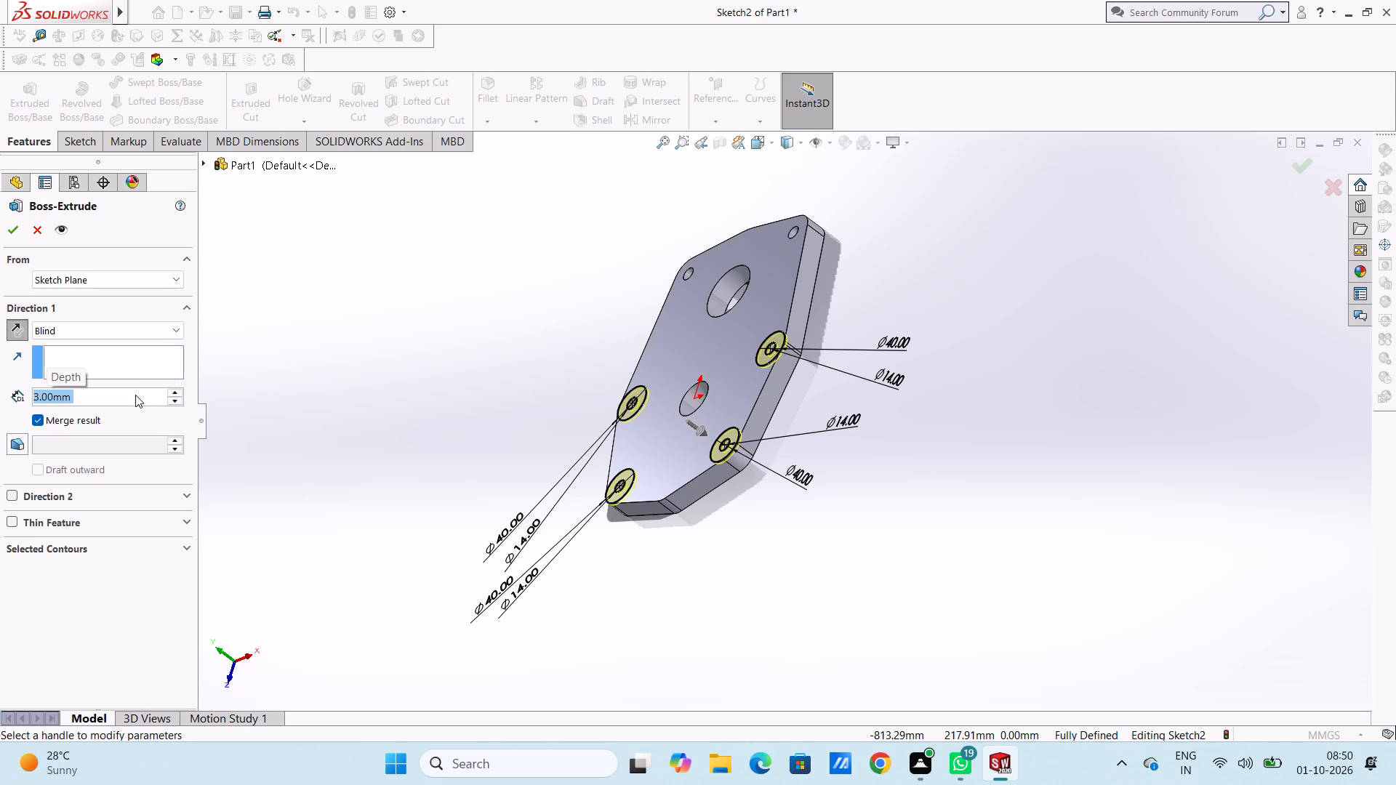
click(20, 439)
text(45)
key(Return)
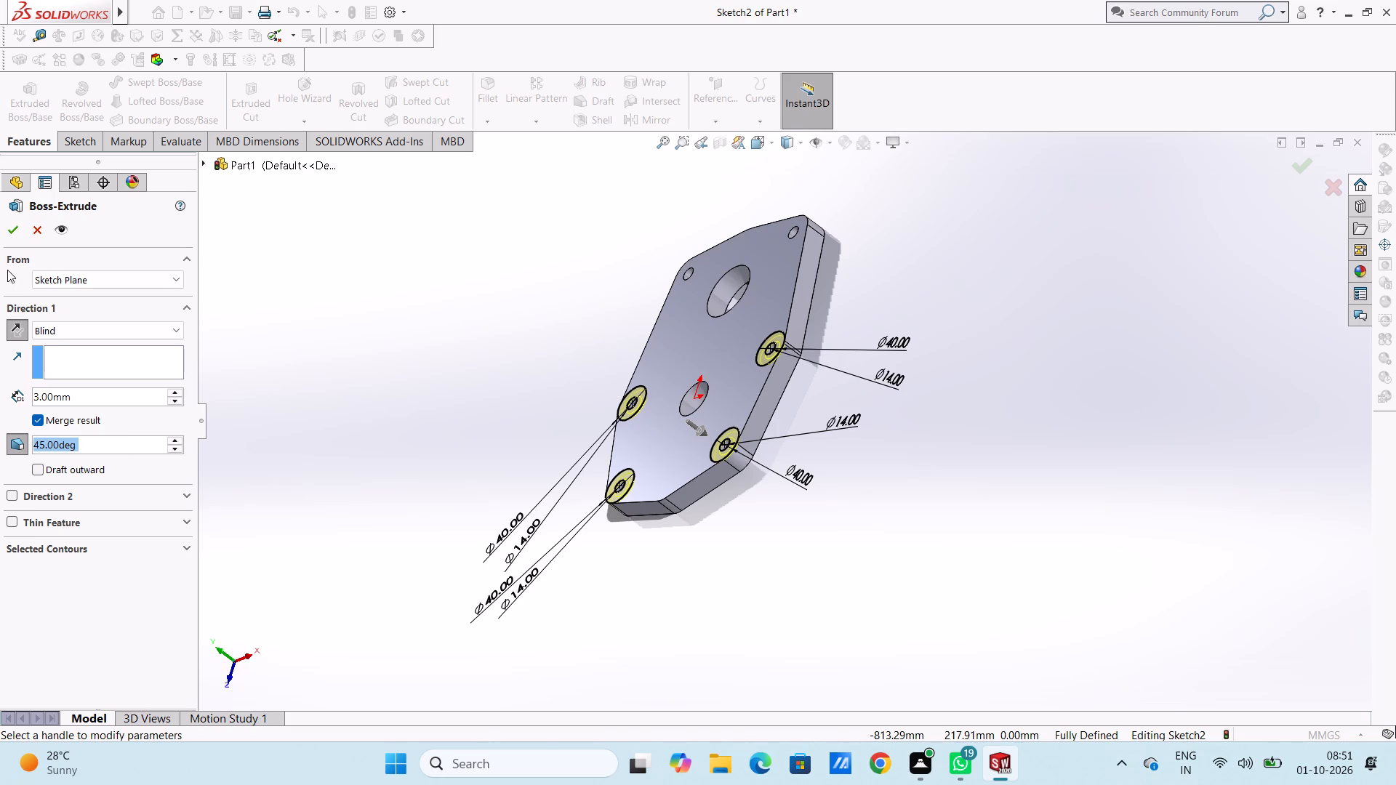
click(18, 228)
click(326, 346)
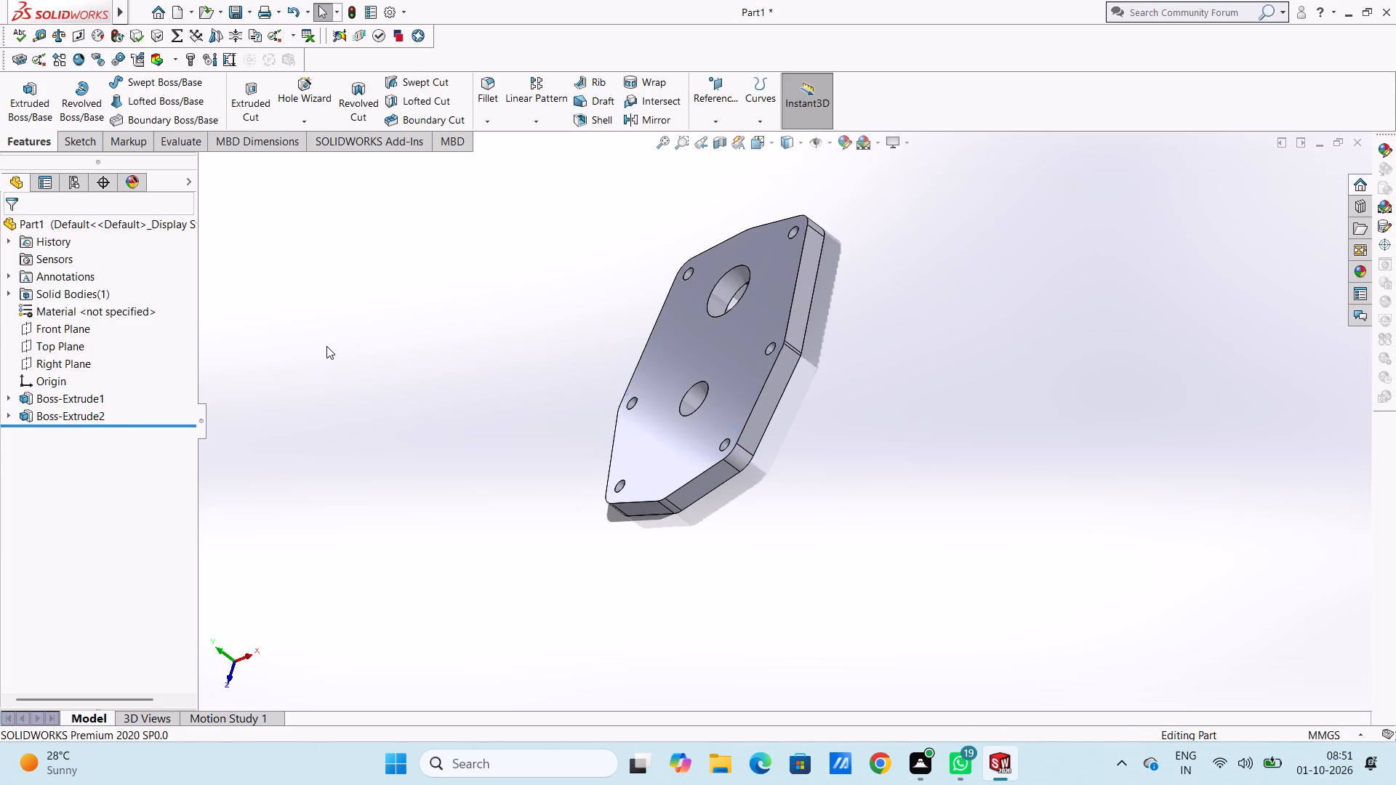
middle_drag(334, 350, 356, 337)
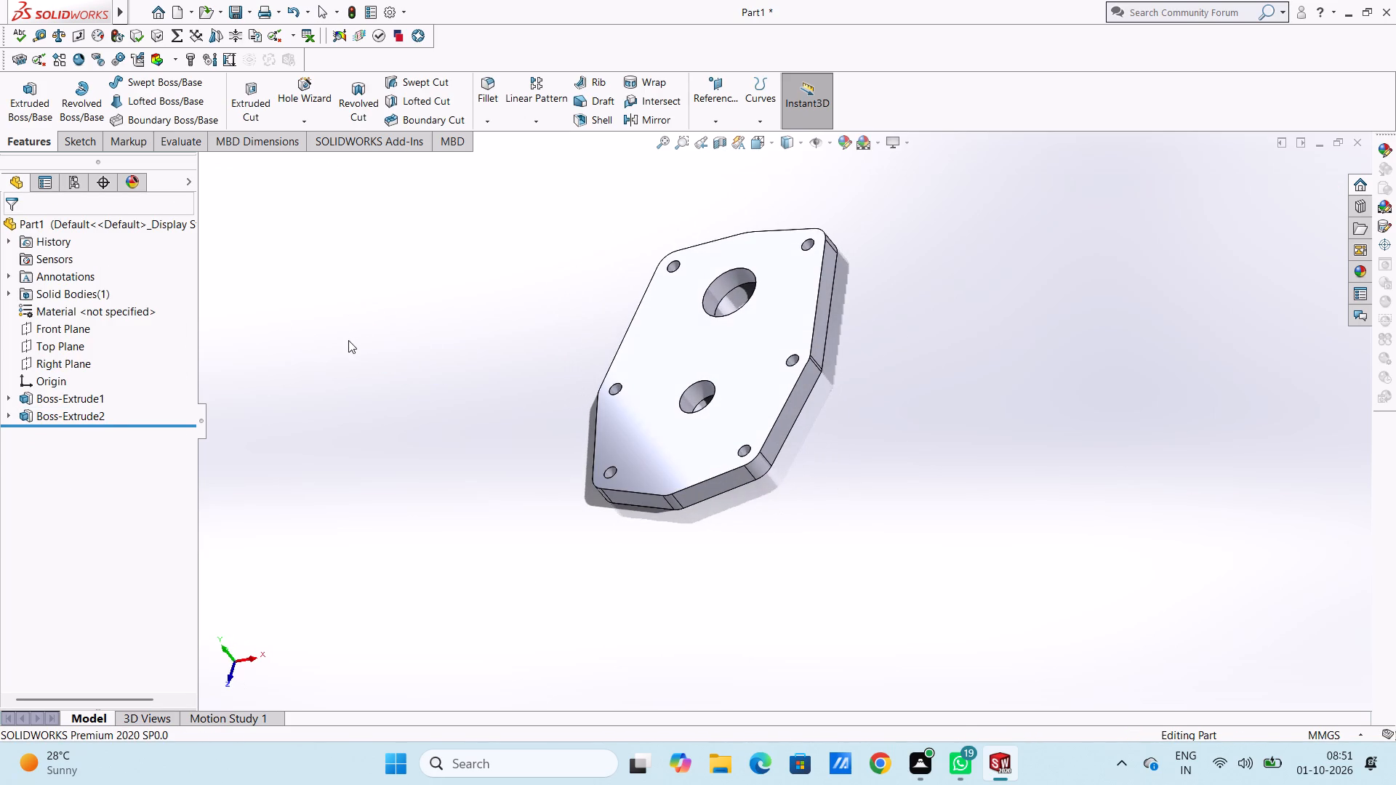
Undo the drafted boss extrusion of the four ring profiles.
key(ctrl+z)
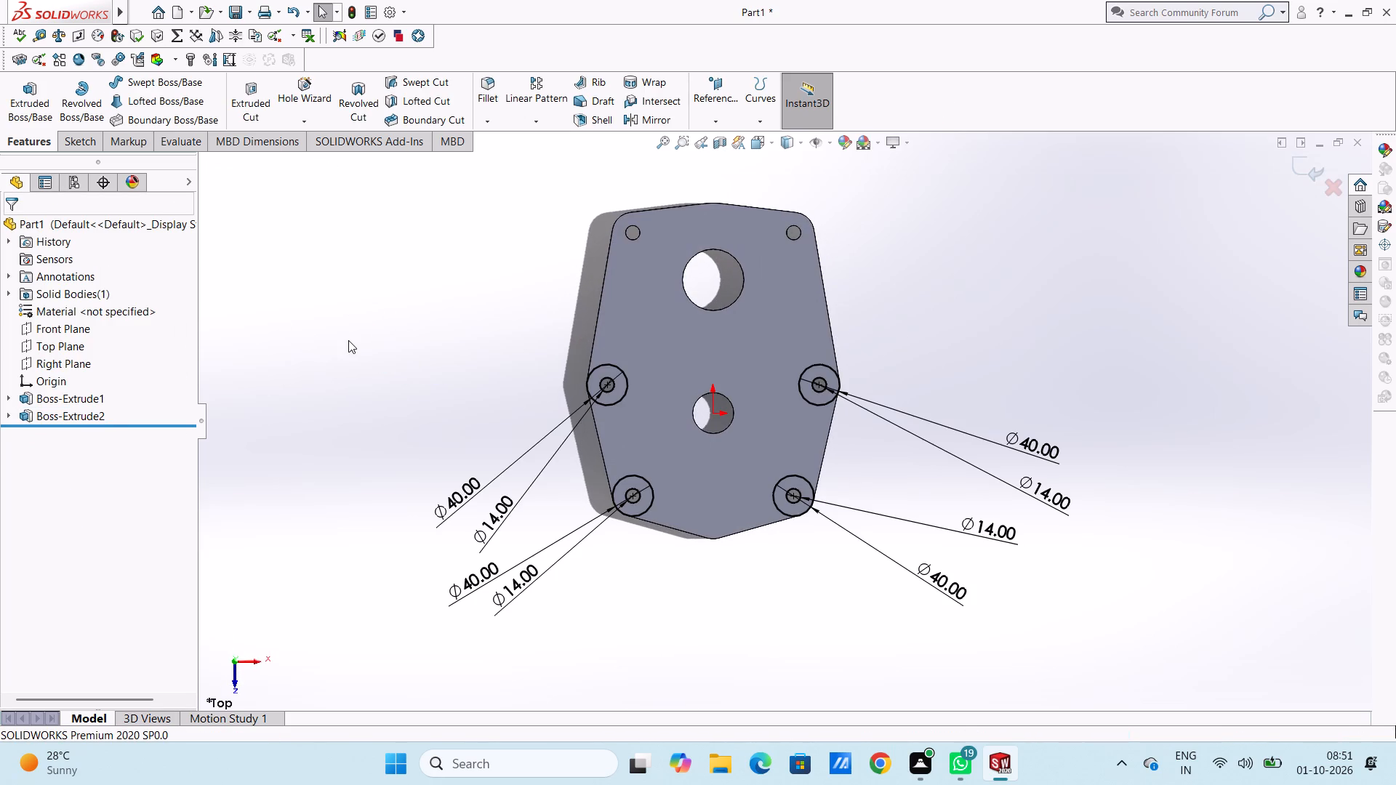
Delete the four inner 14 mm circles at the side and lower holes, together with their diameter dimensions.
click(611, 395)
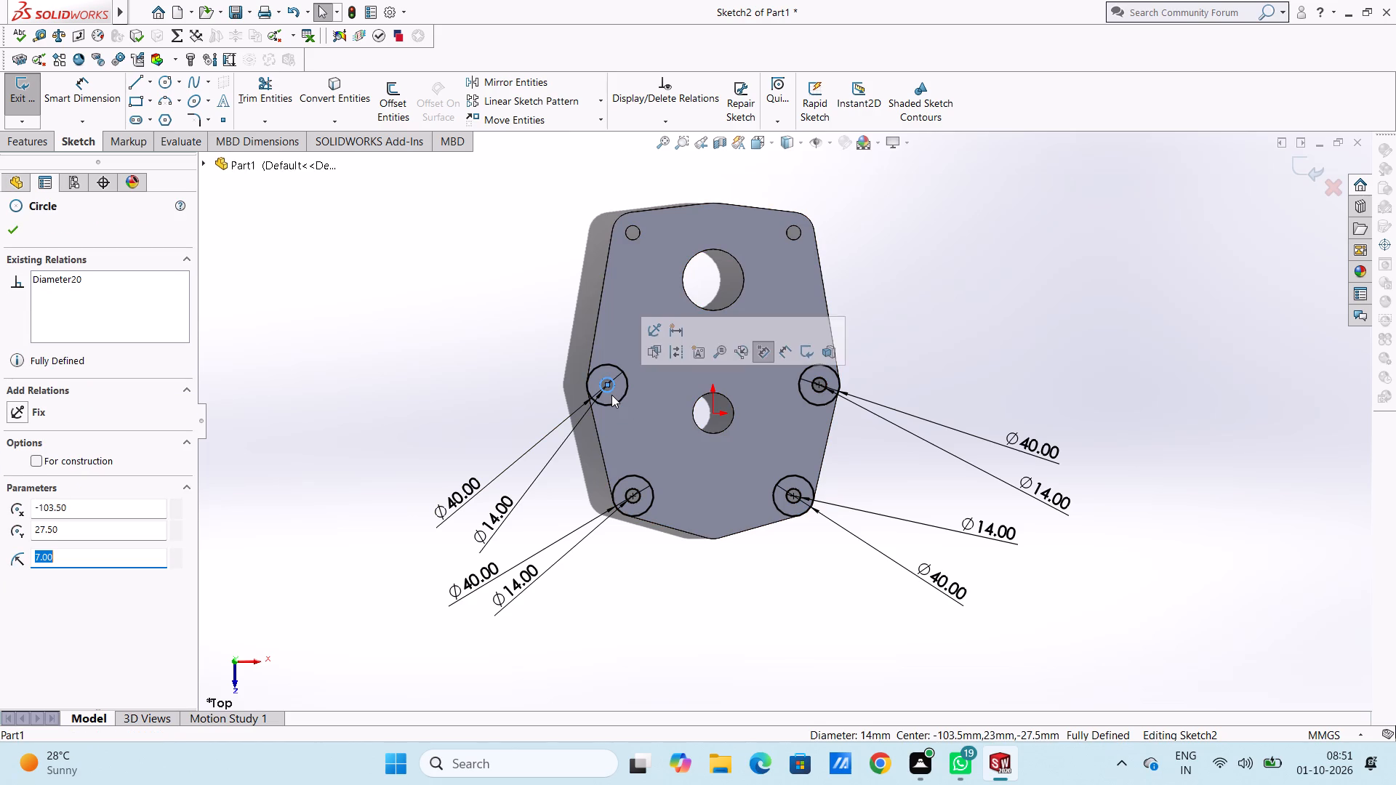
ctrl+click(819, 392)
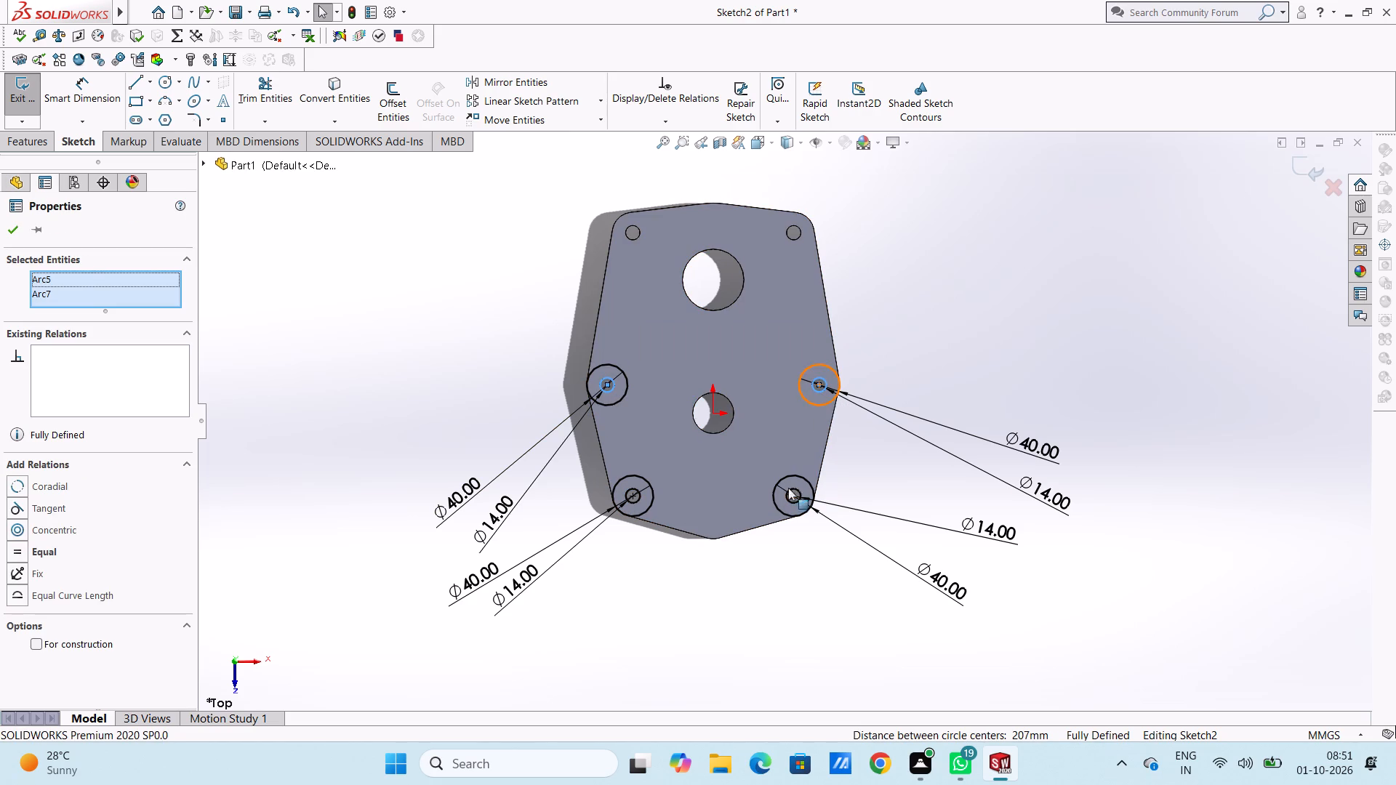
ctrl+click(788, 489)
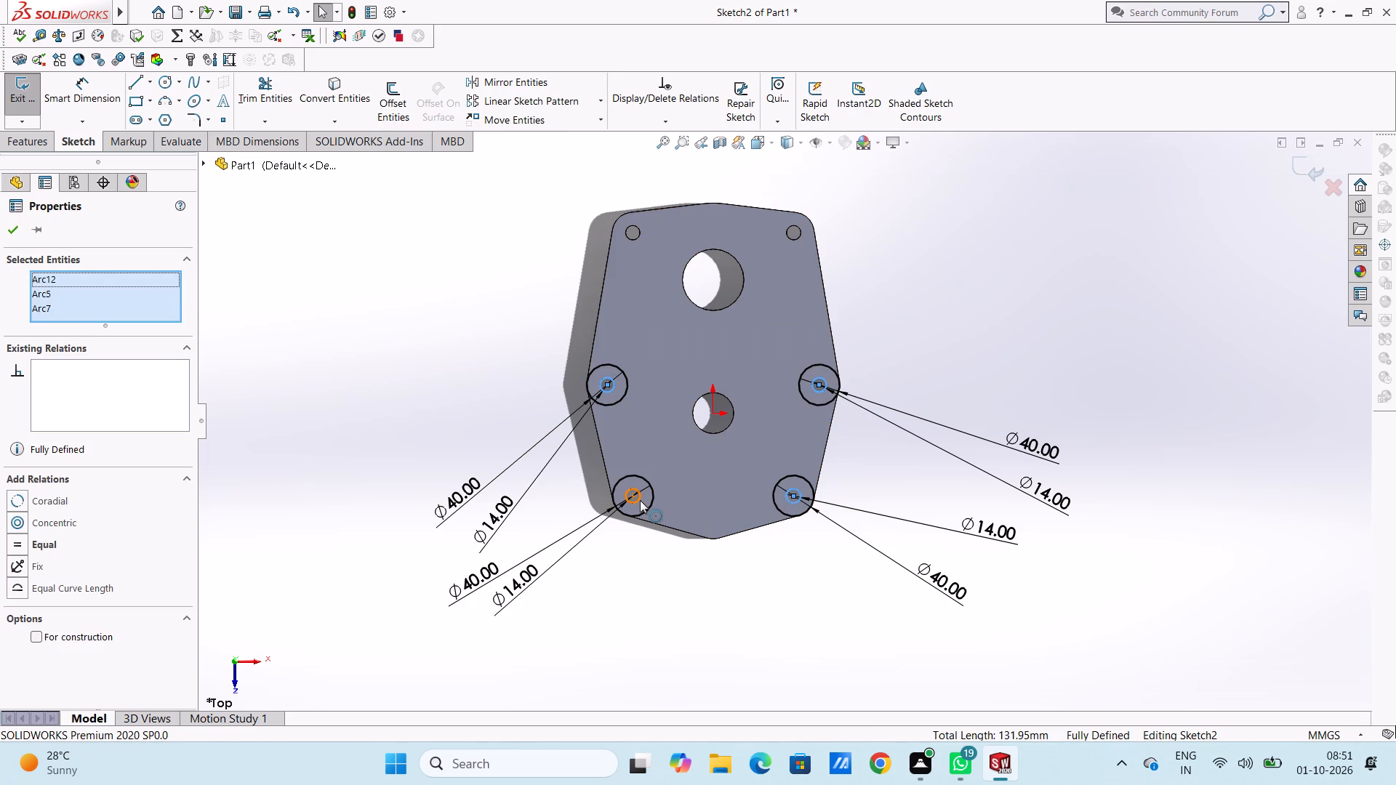
ctrl+click(640, 500)
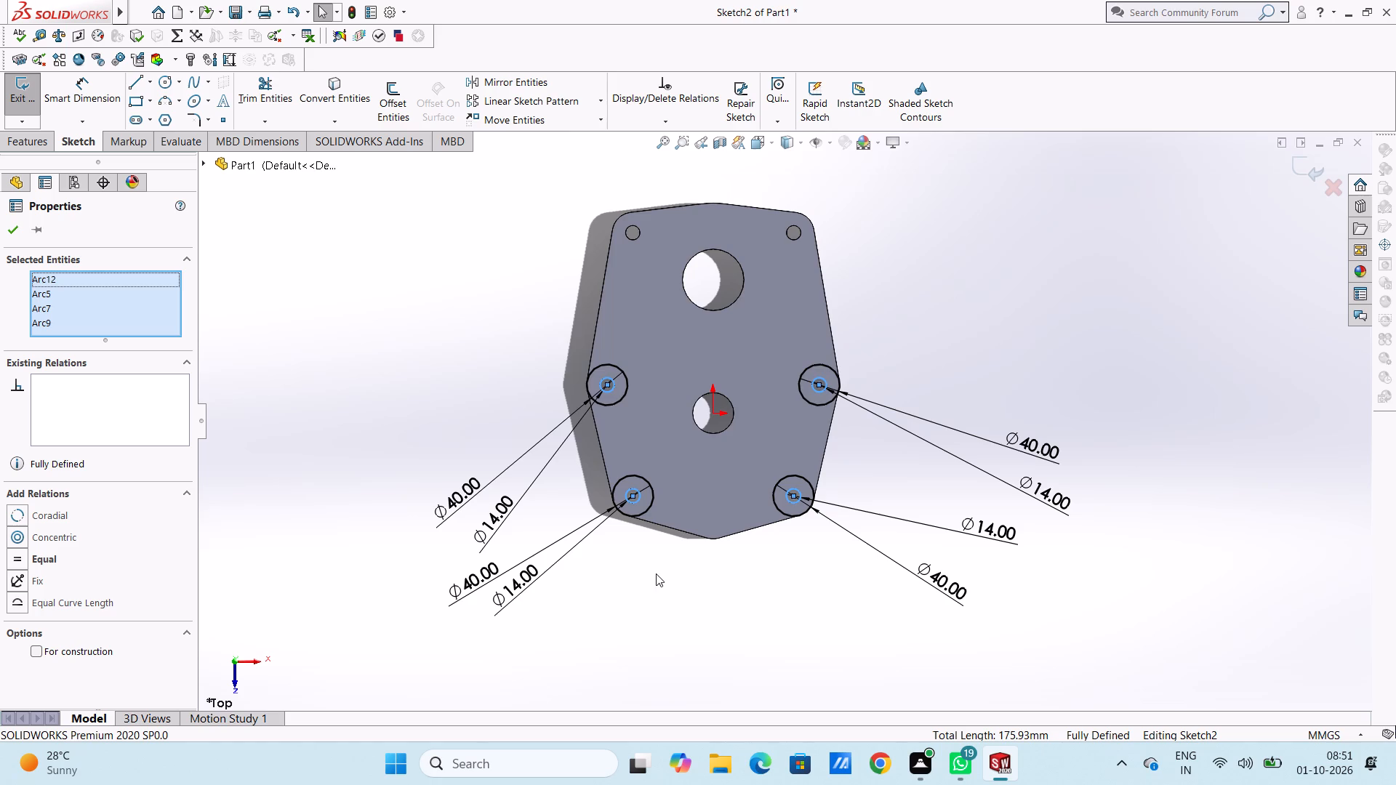
key(Delete)
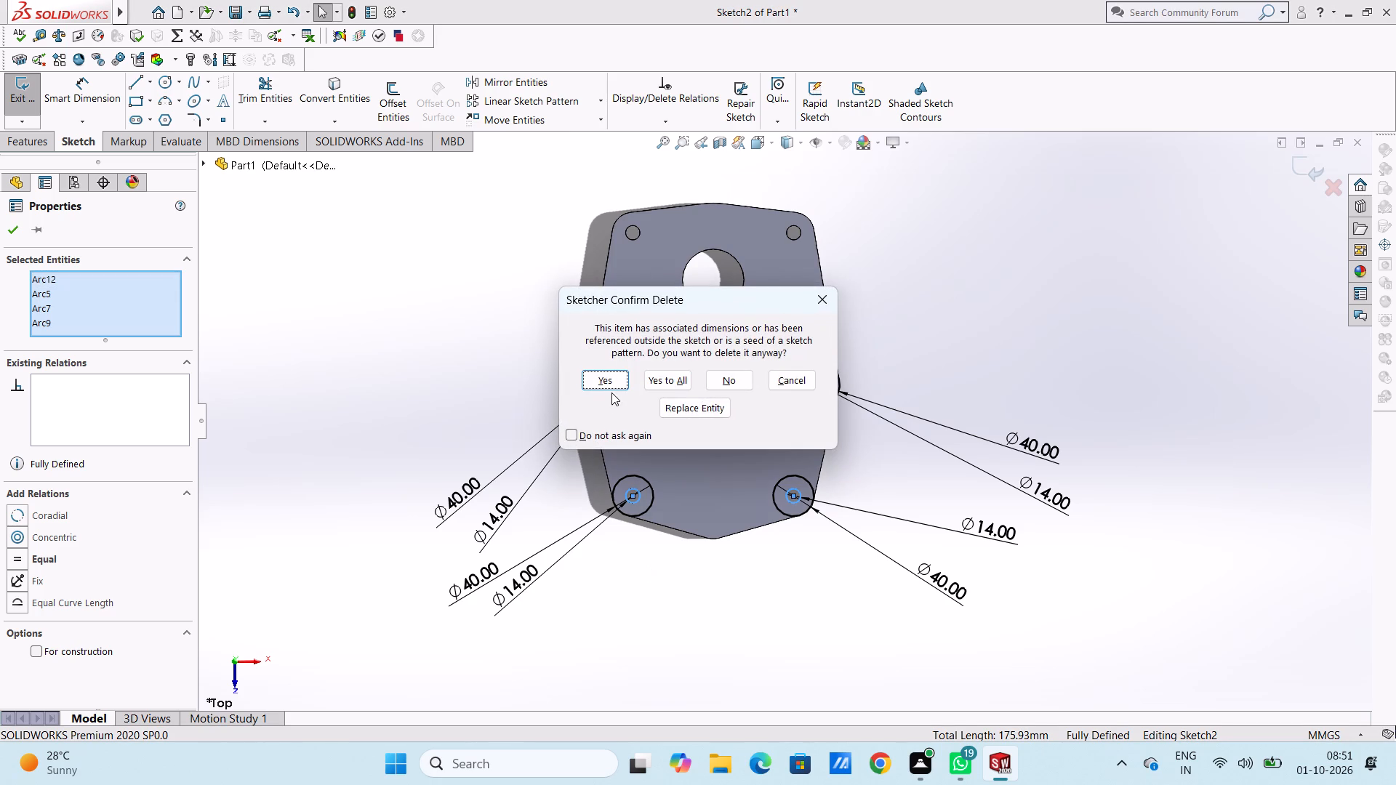
click(609, 382)
click(604, 381)
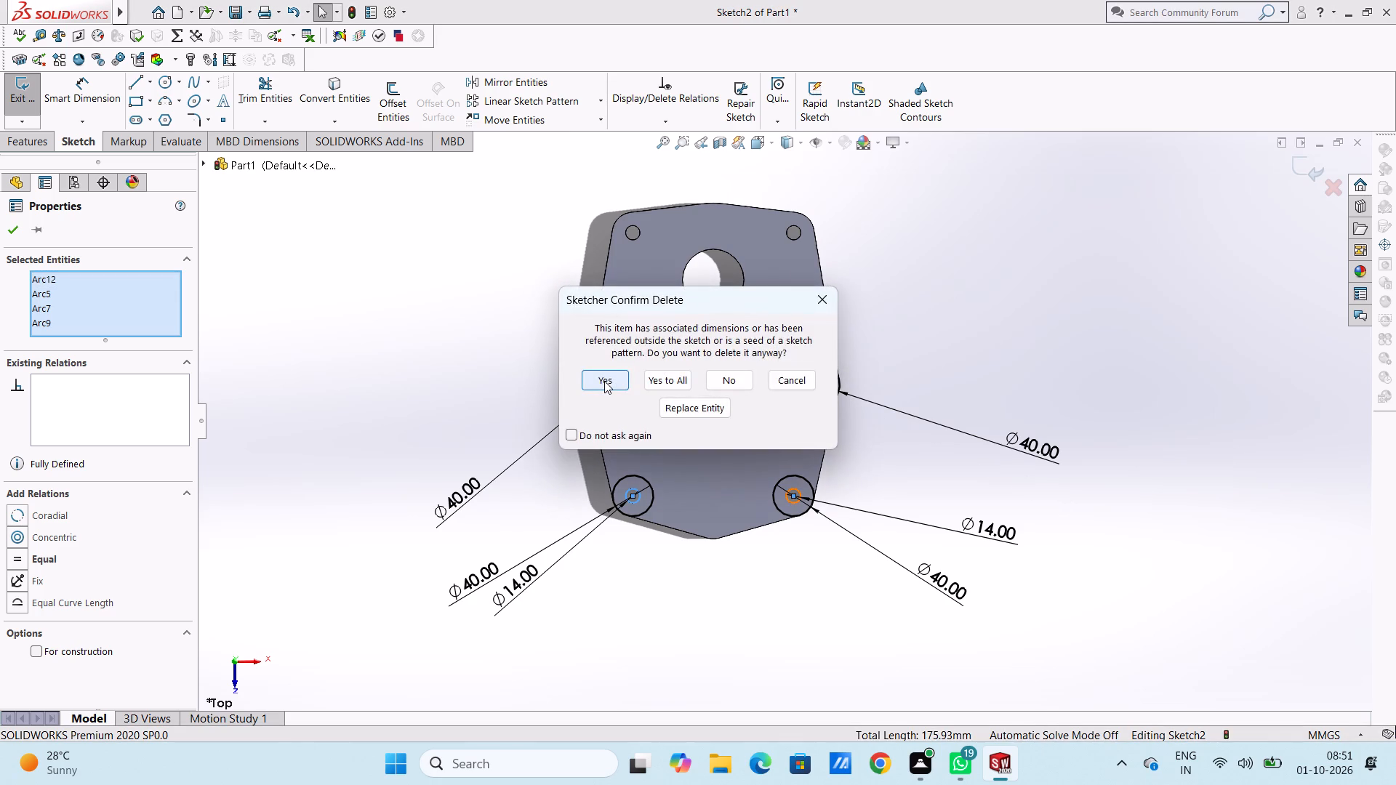
click(604, 381)
click(604, 381)
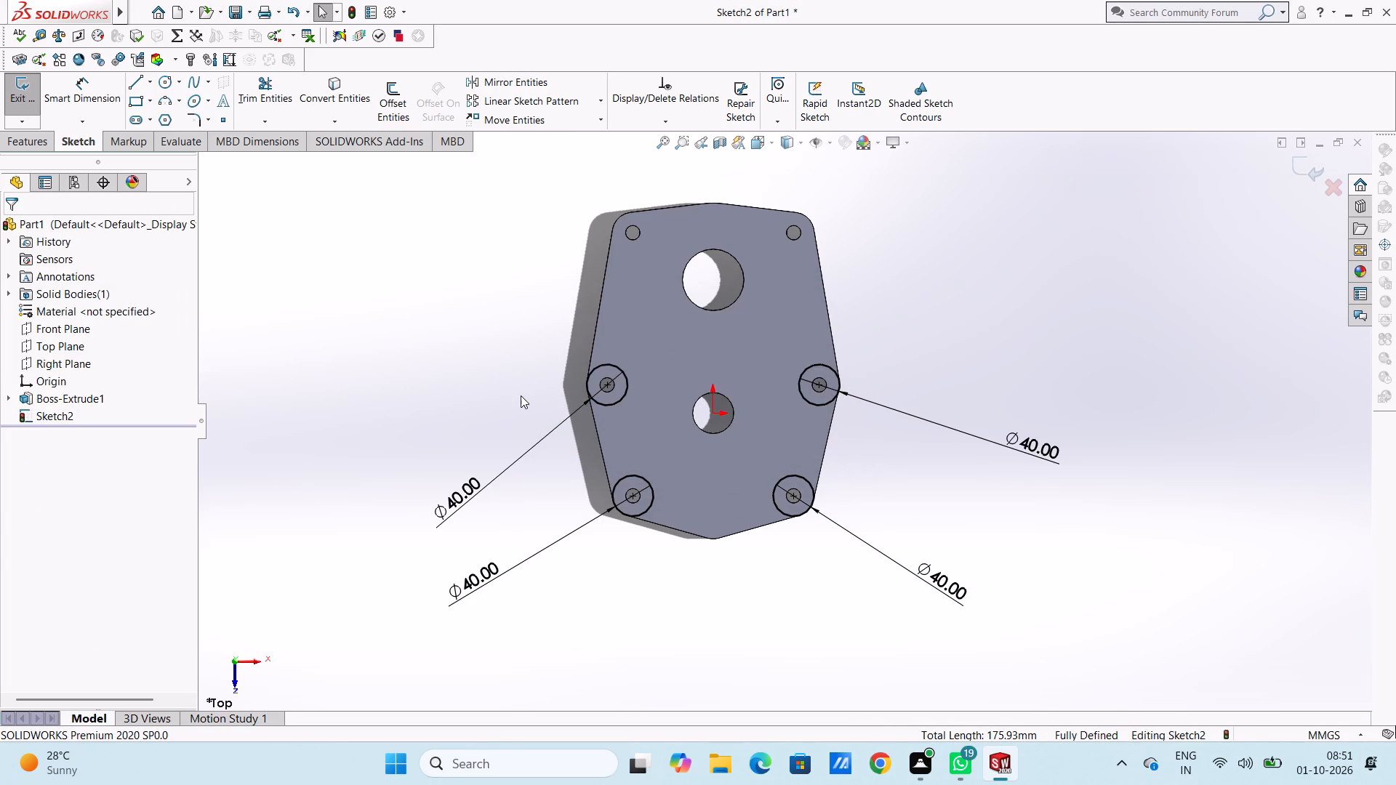
Cut-extrude the four 40 mm circles into the plate, blind 3 mm deep with a 45° draft.
click(37, 144)
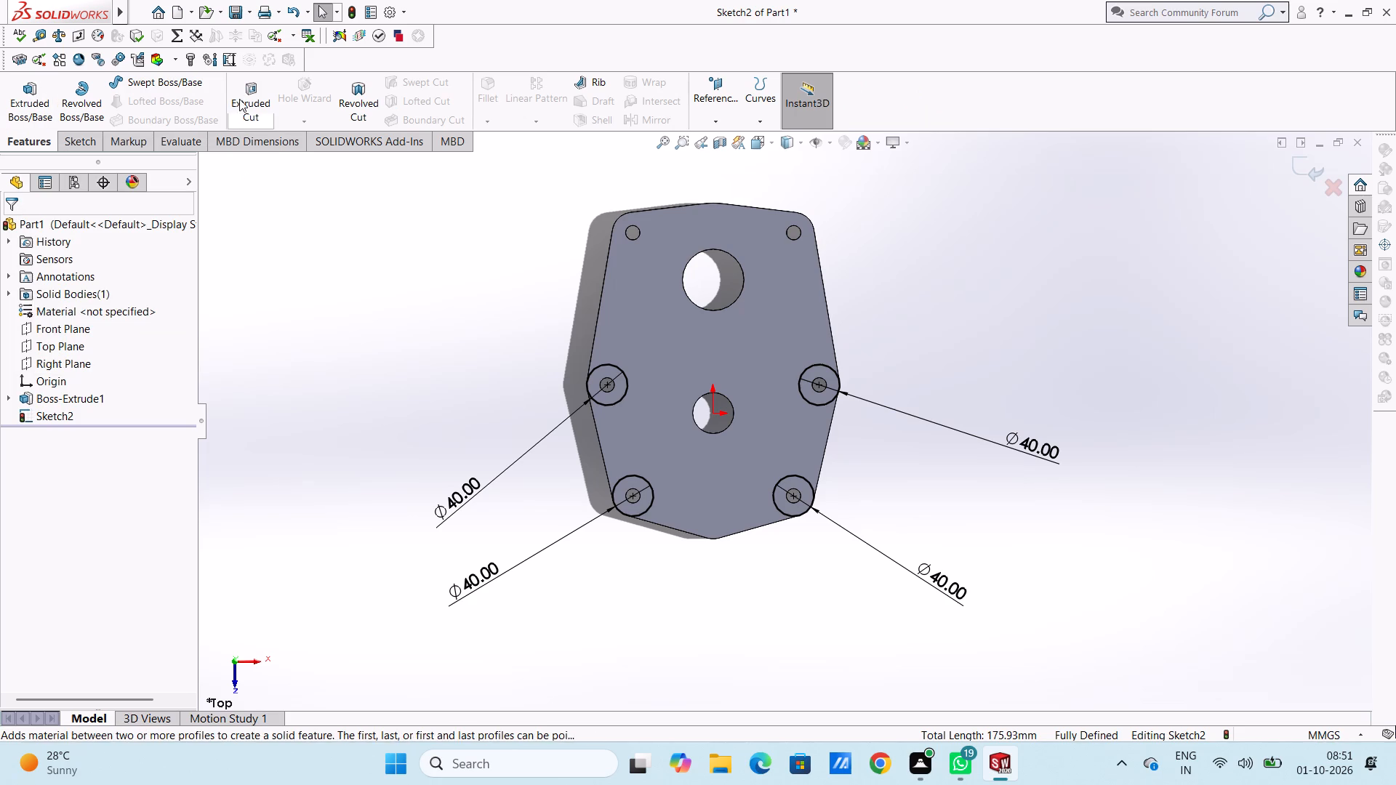
click(240, 98)
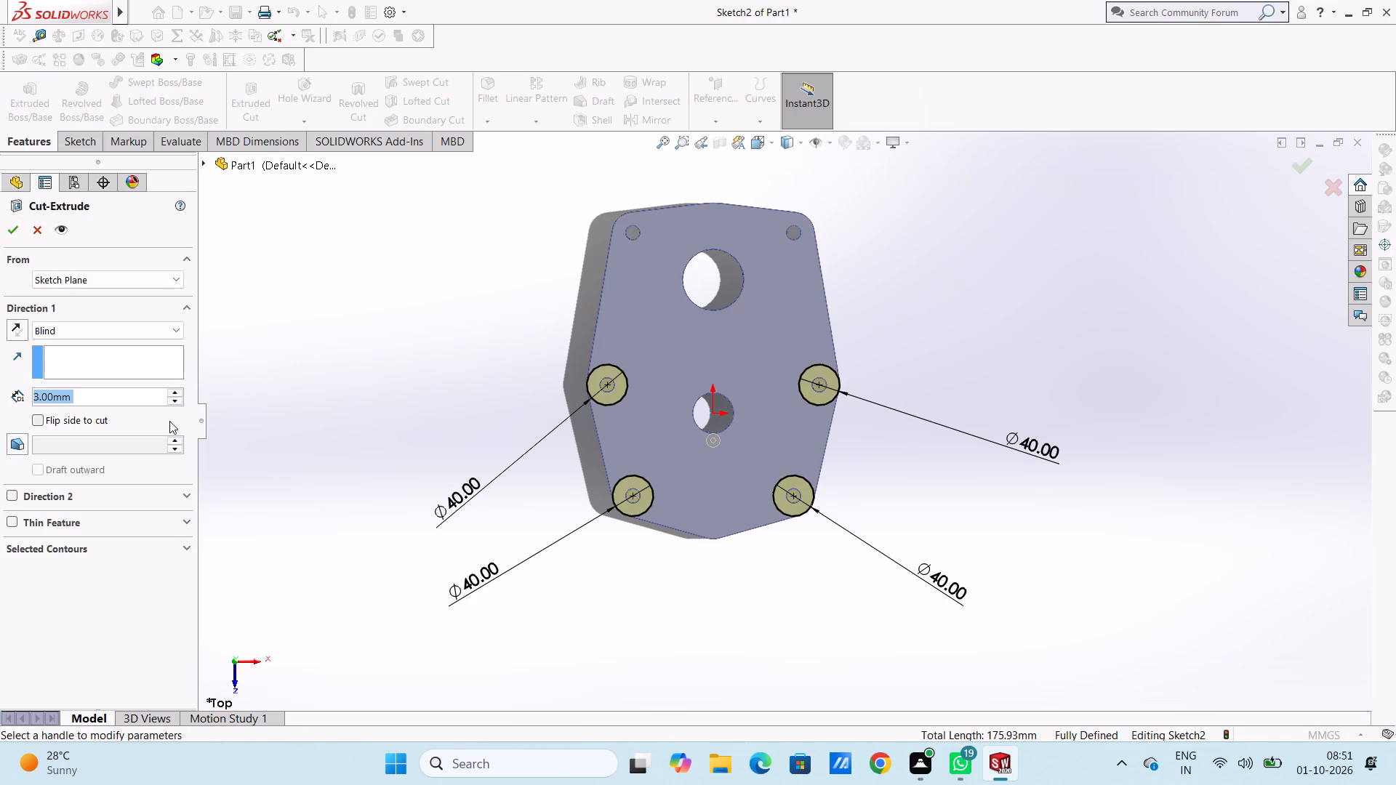
middle_drag(321, 410, 263, 295)
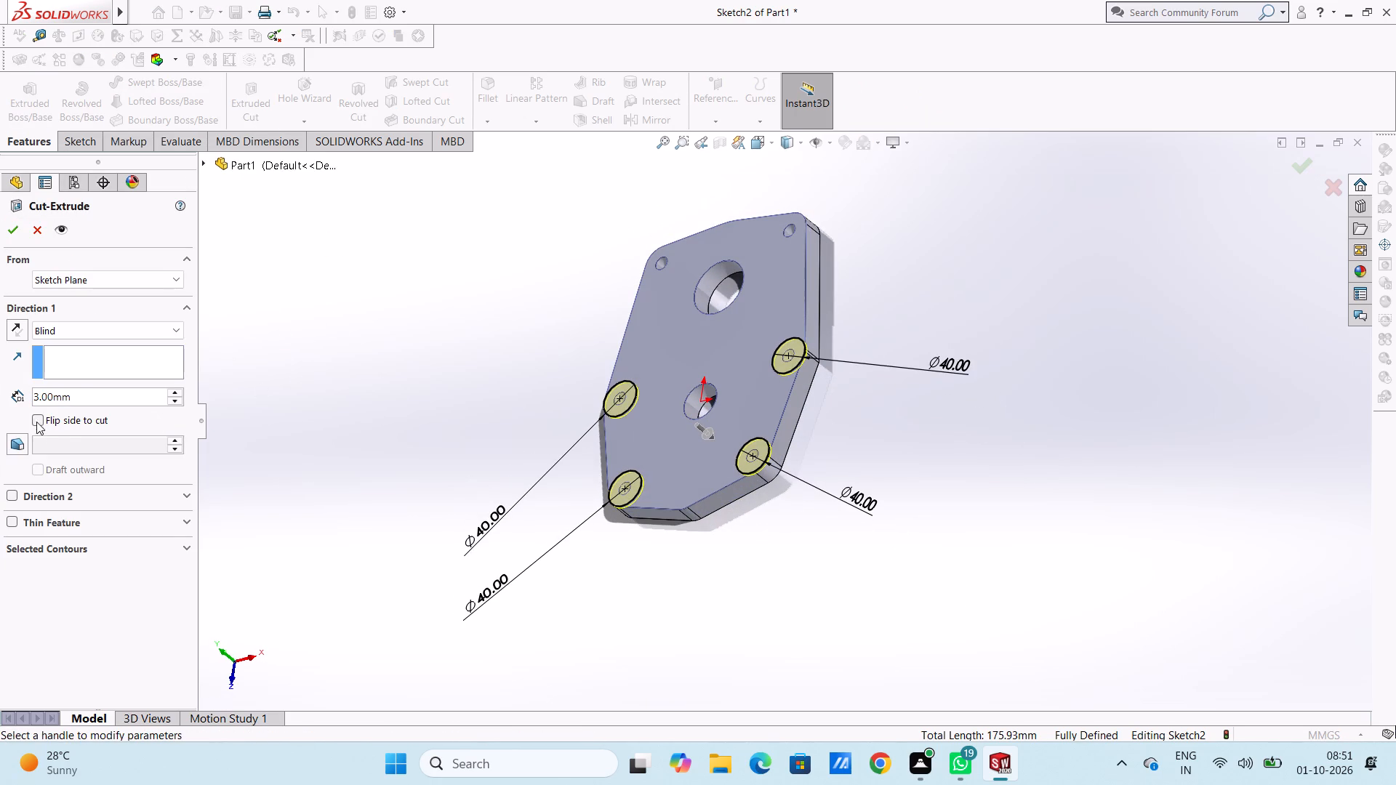
click(25, 440)
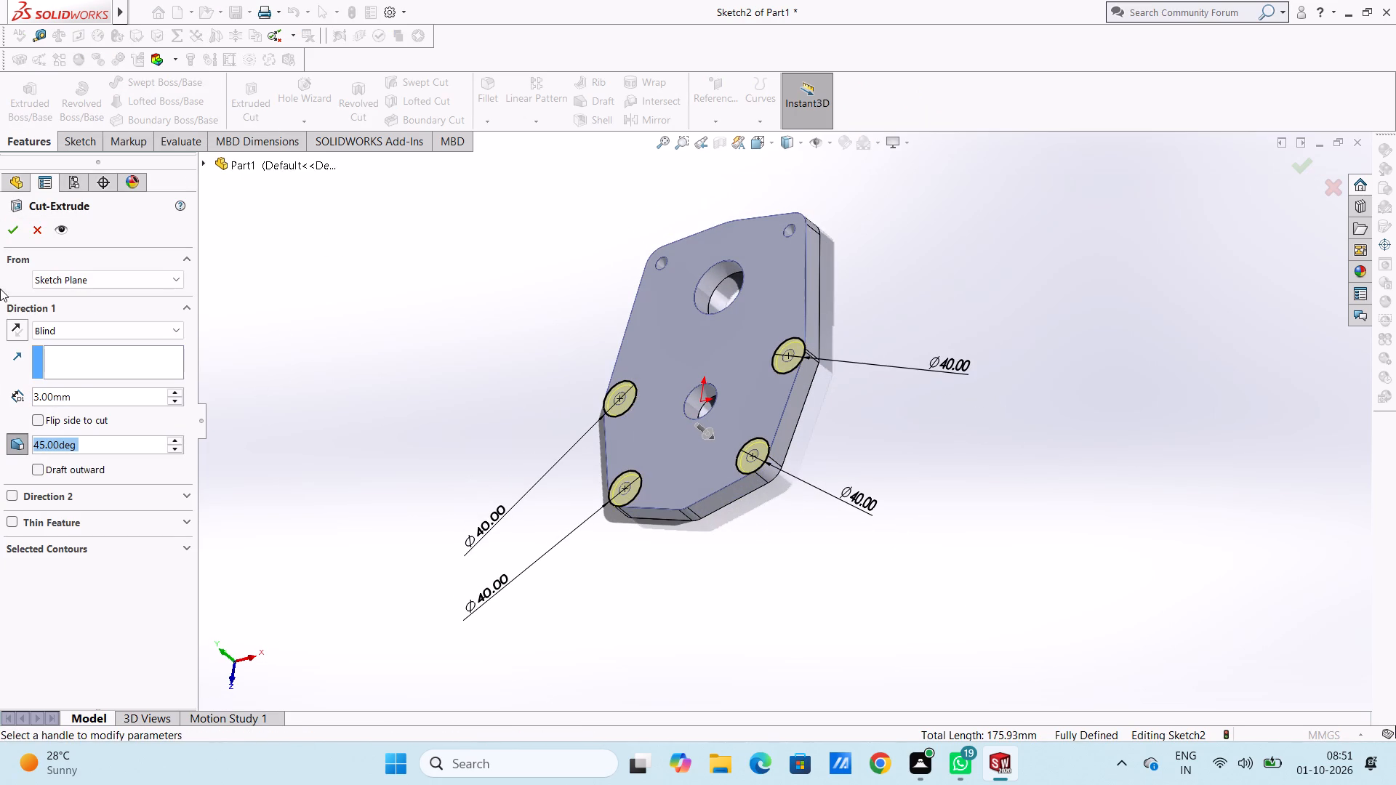
click(12, 230)
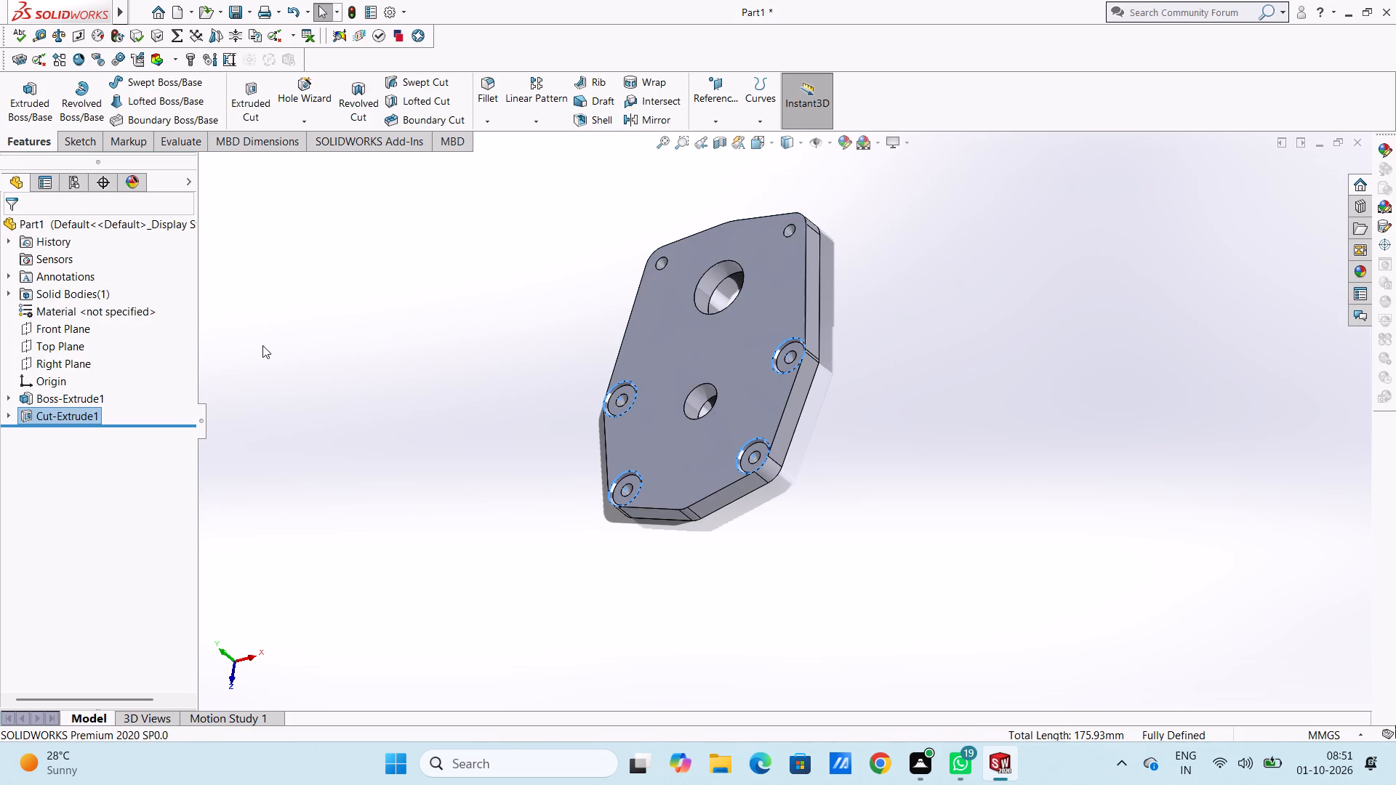
click(262, 345)
Start a sketch on the plate's top face and draw concentric circles of radius 7 and 20 mm at the upper-left hole.
middle_drag(334, 376, 354, 305)
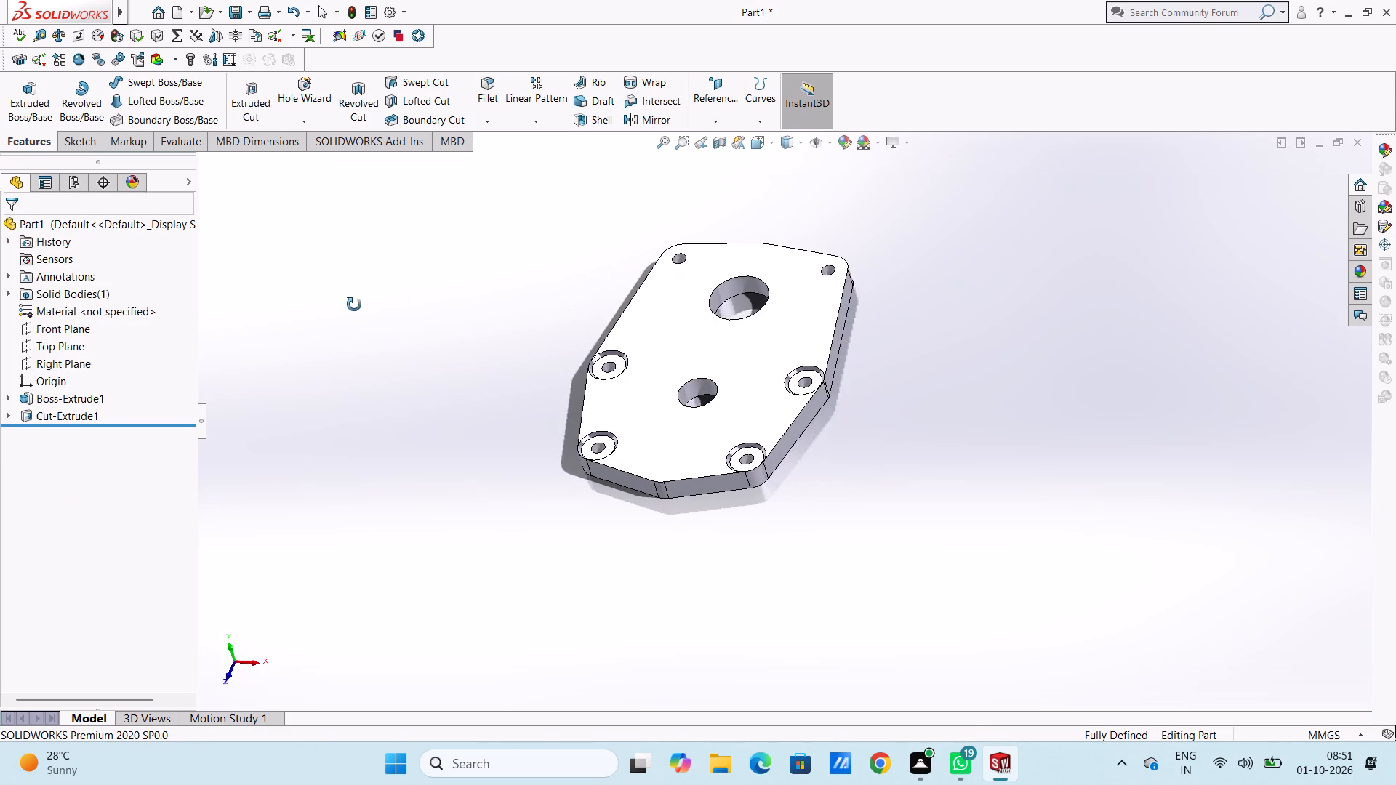
middle_drag(354, 305, 375, 322)
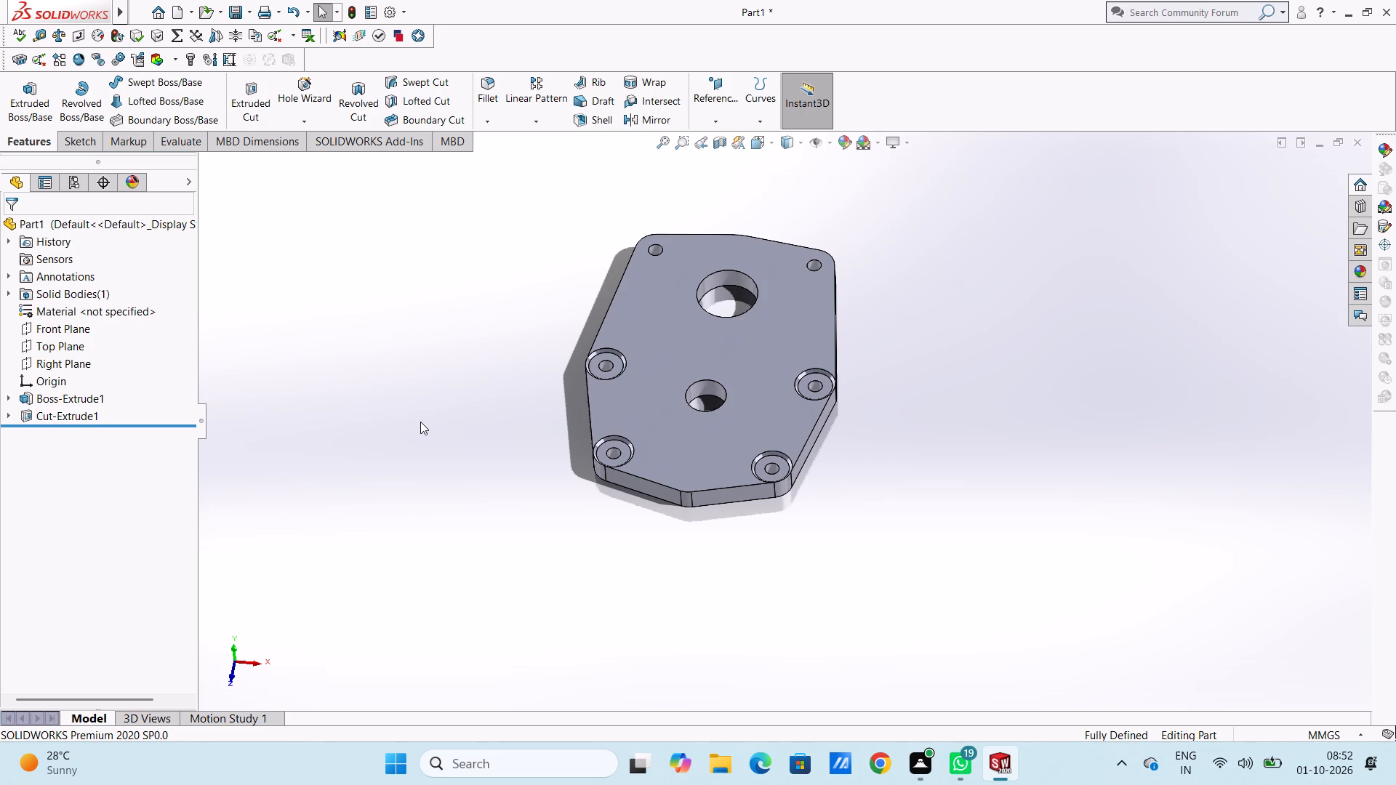
scroll(420, 422, up, 2)
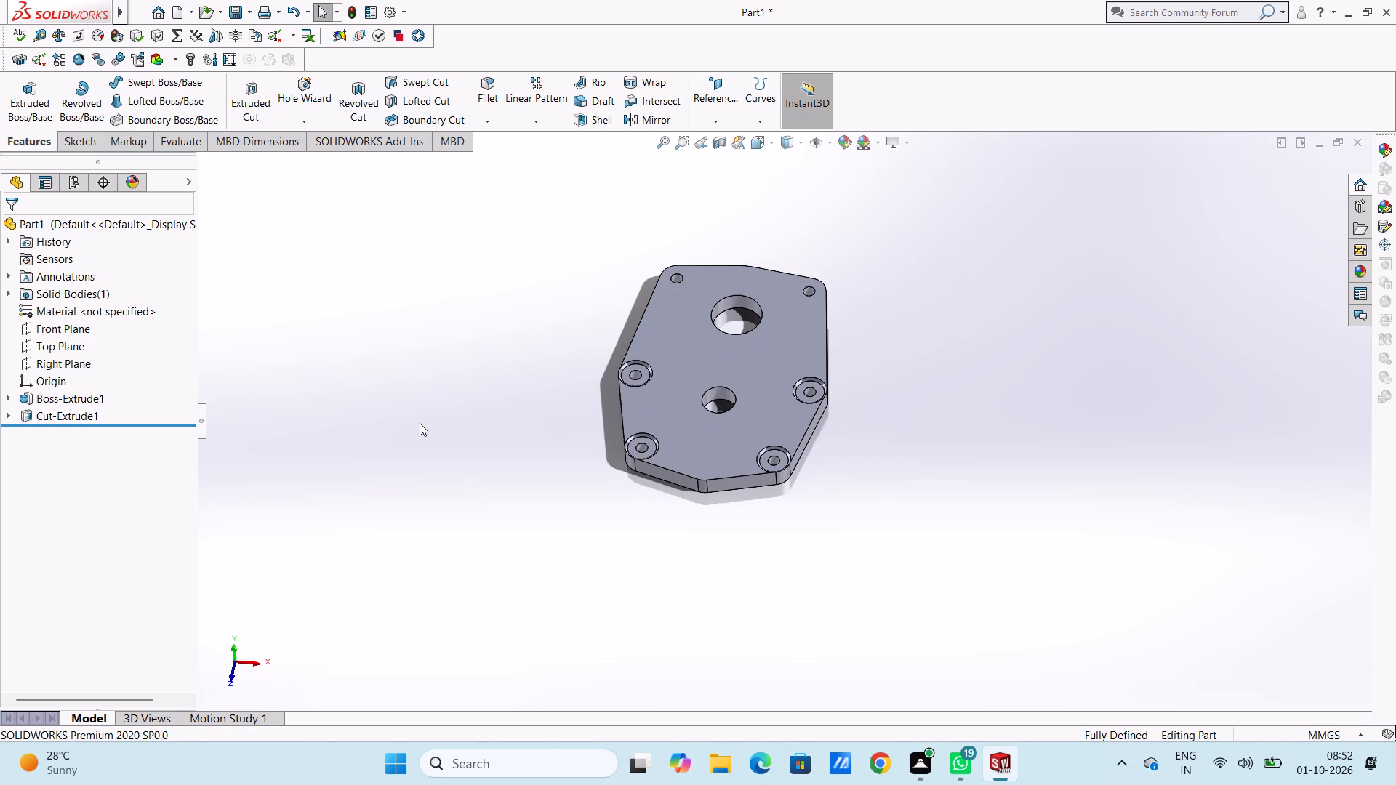
key(ctrl+5)
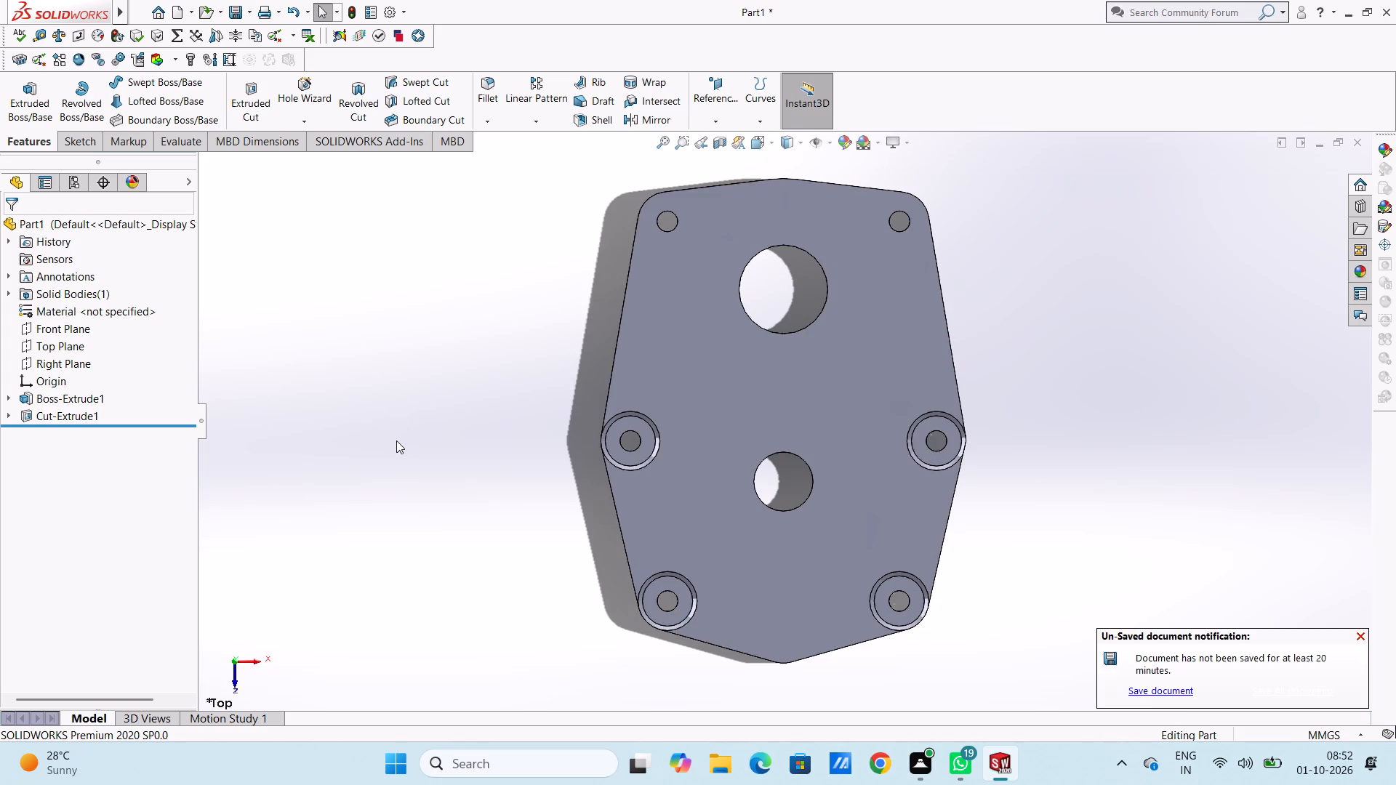
click(670, 279)
click(731, 241)
click(474, 336)
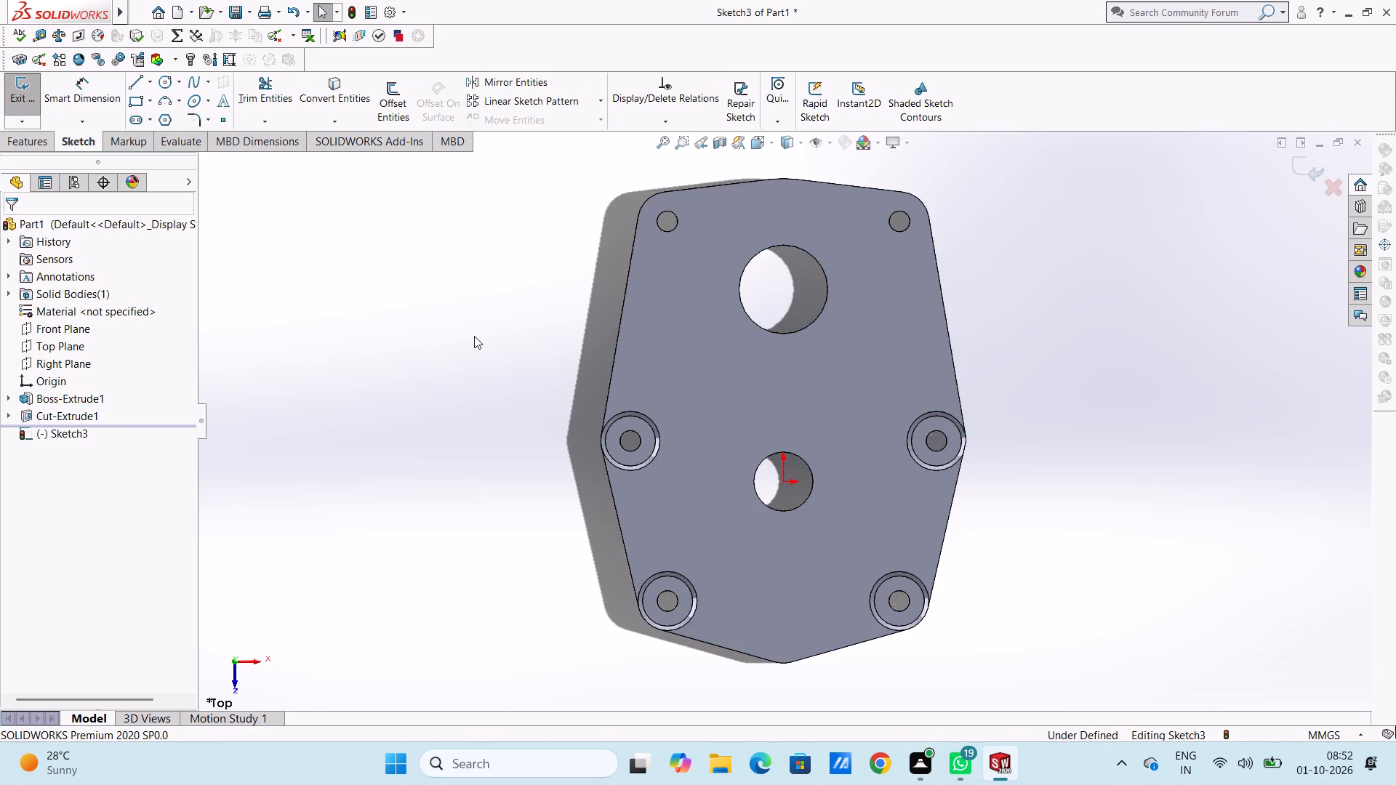
click(166, 85)
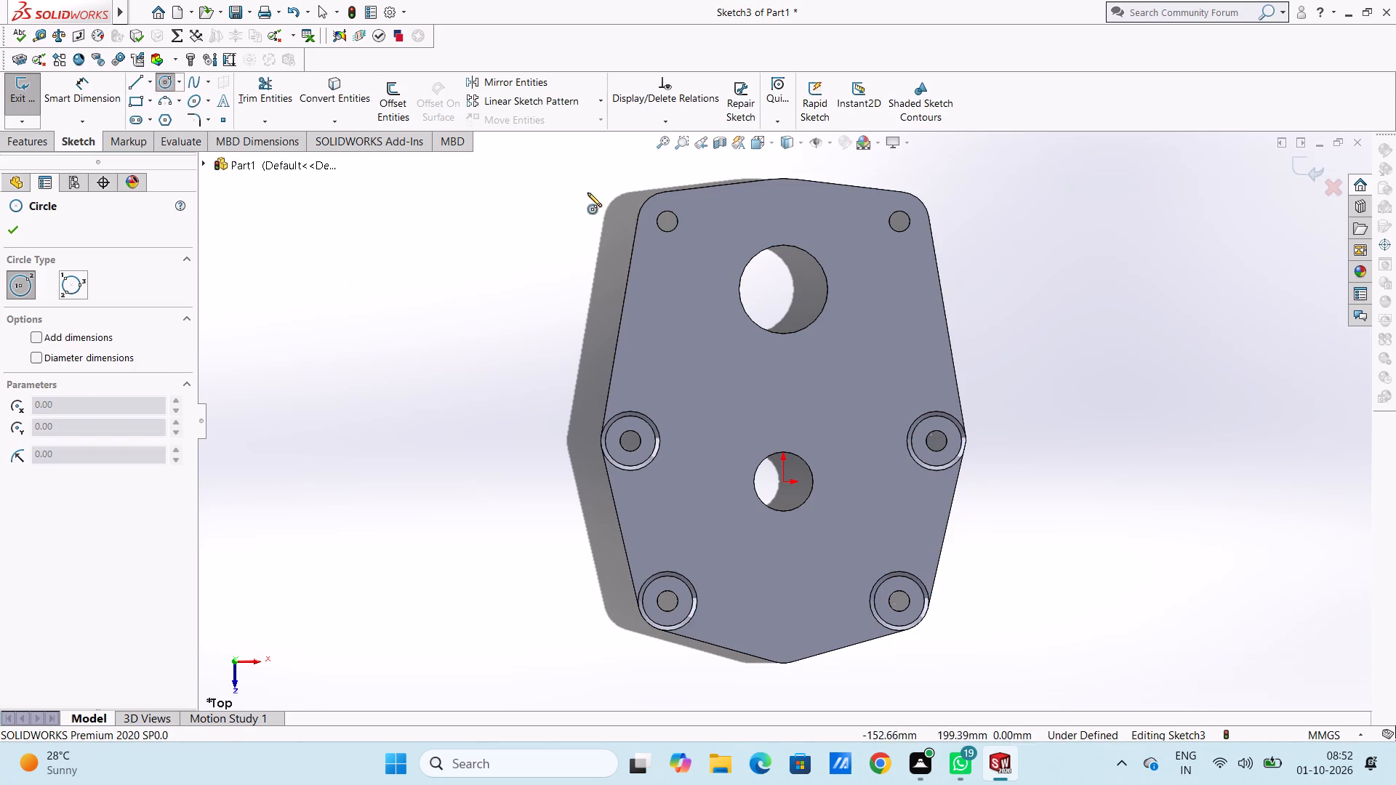
click(666, 220)
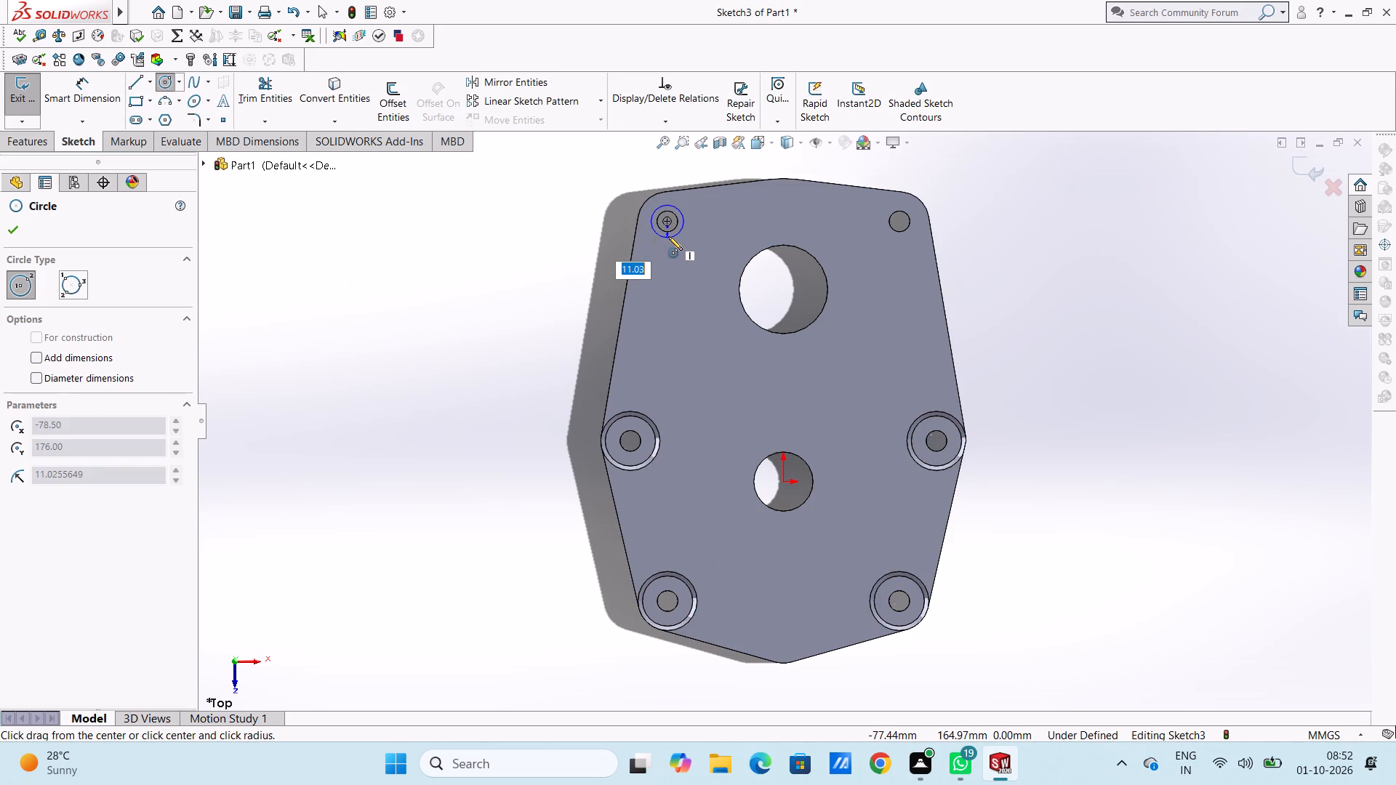
scroll(668, 231, down, 5)
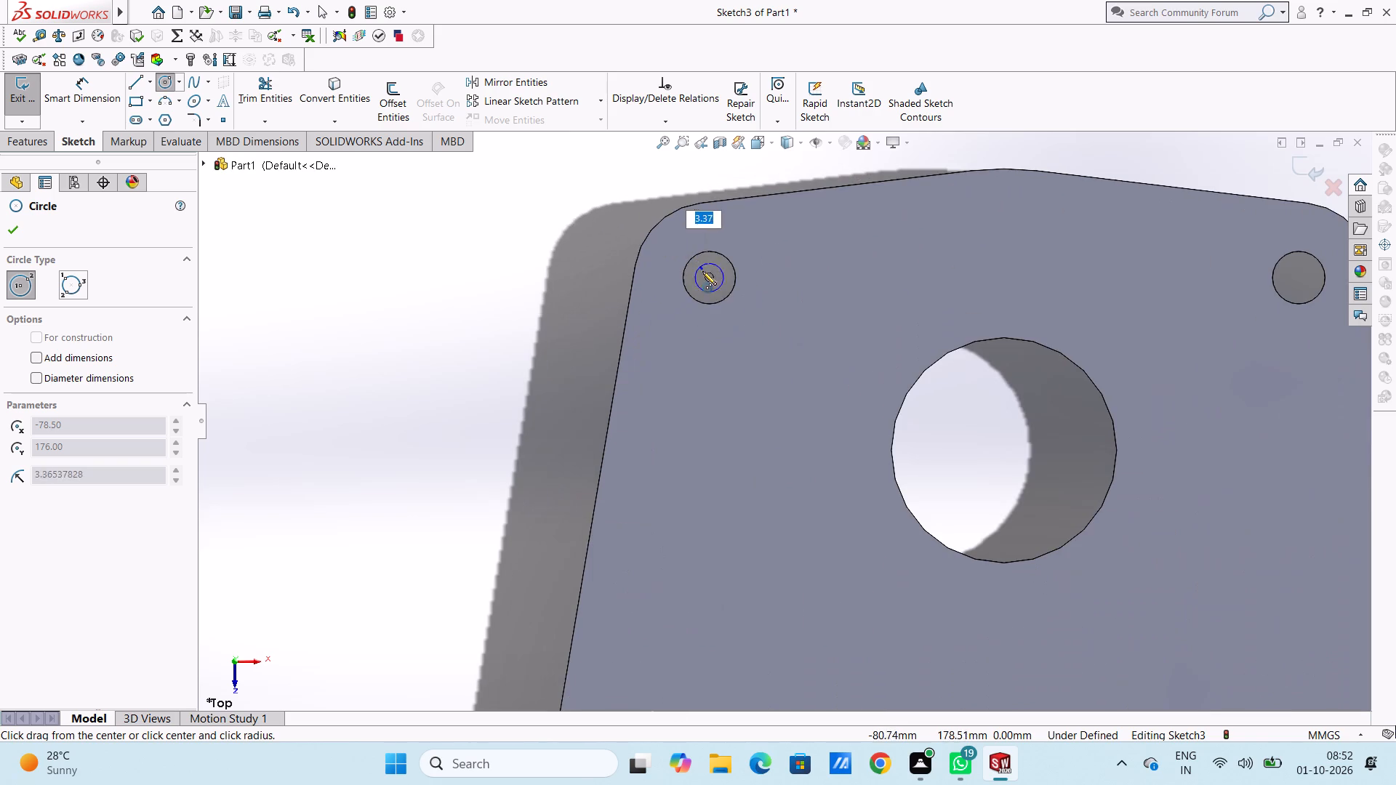
click(698, 303)
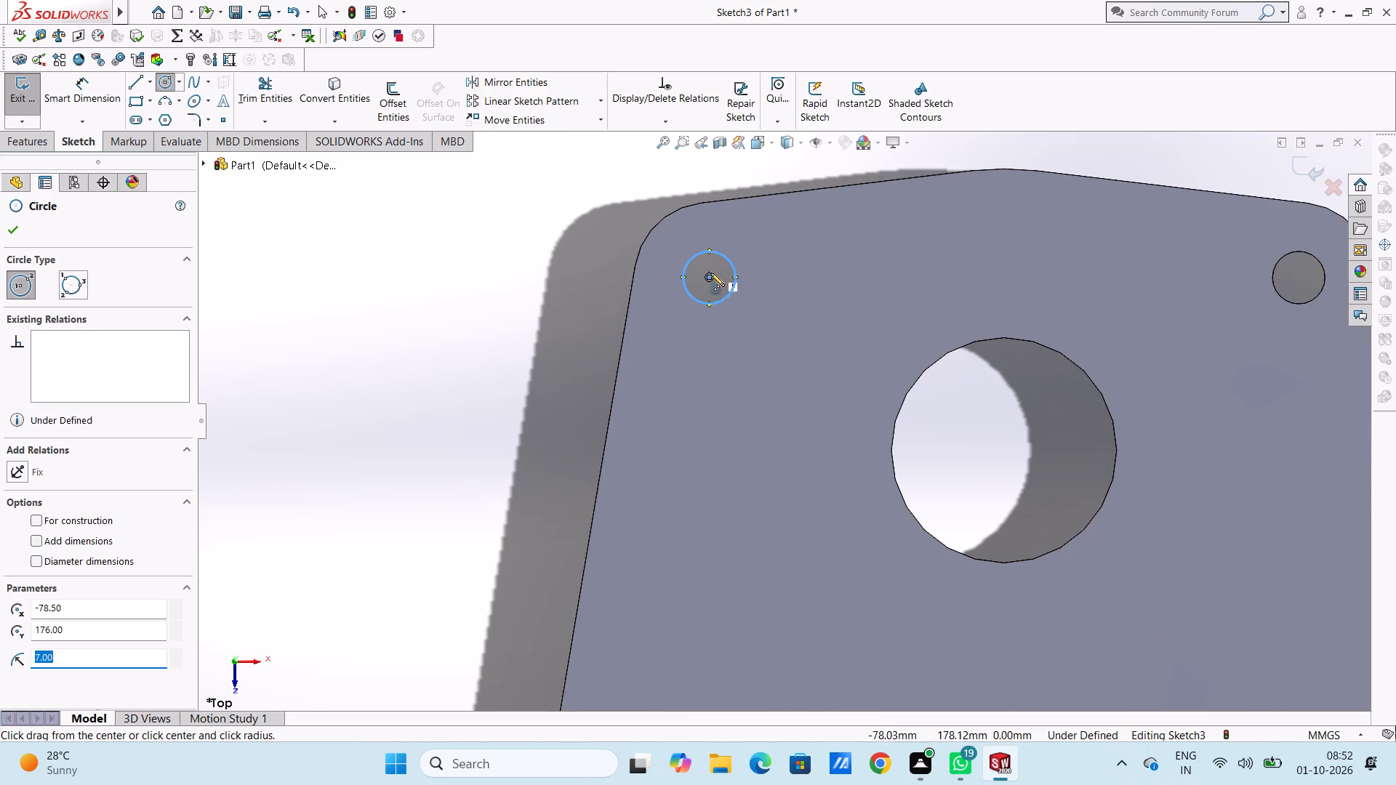
click(709, 276)
click(654, 228)
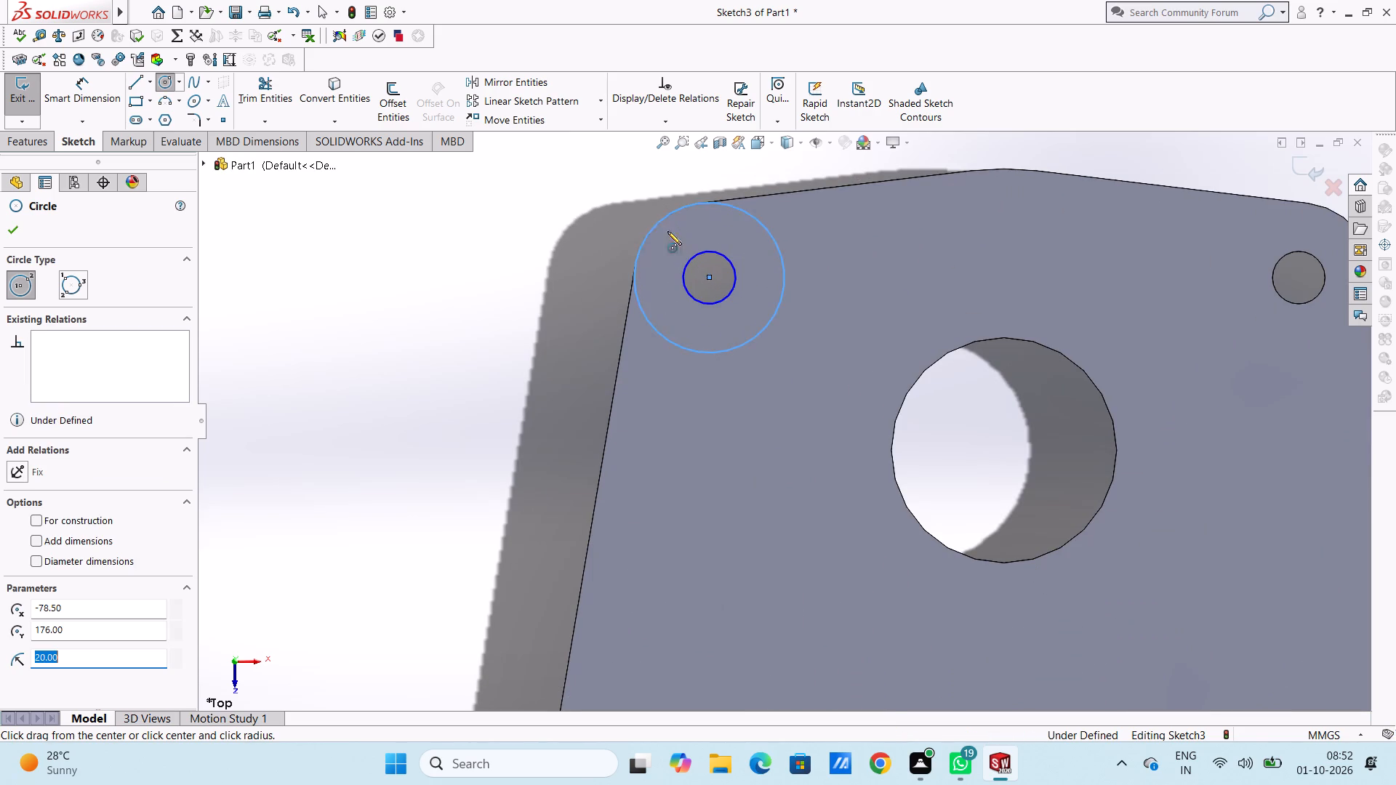
Draw concentric circles of radius 7 mm and 20 mm at the plate's upper-right hole.
scroll(928, 268, up, 4)
scroll(1013, 370, down, 4)
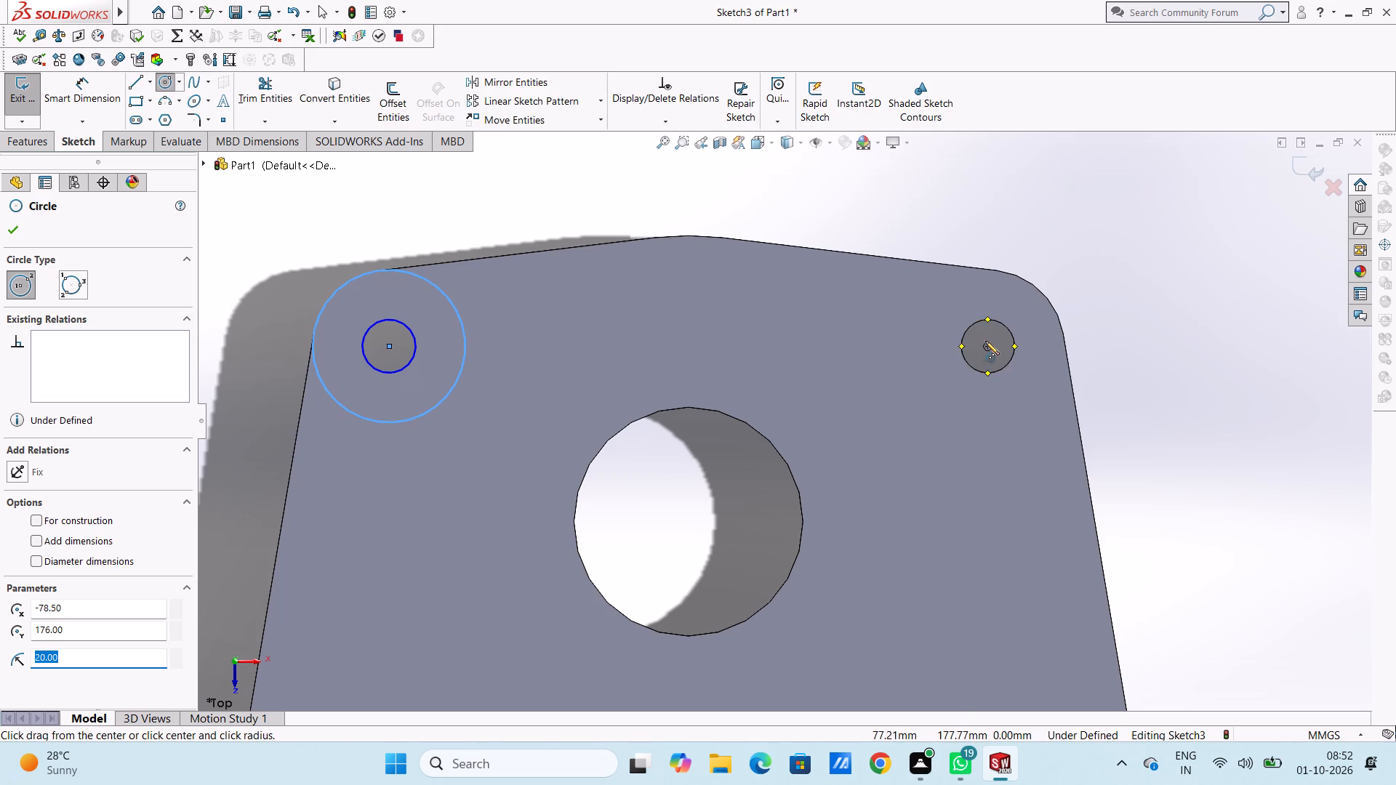
click(988, 347)
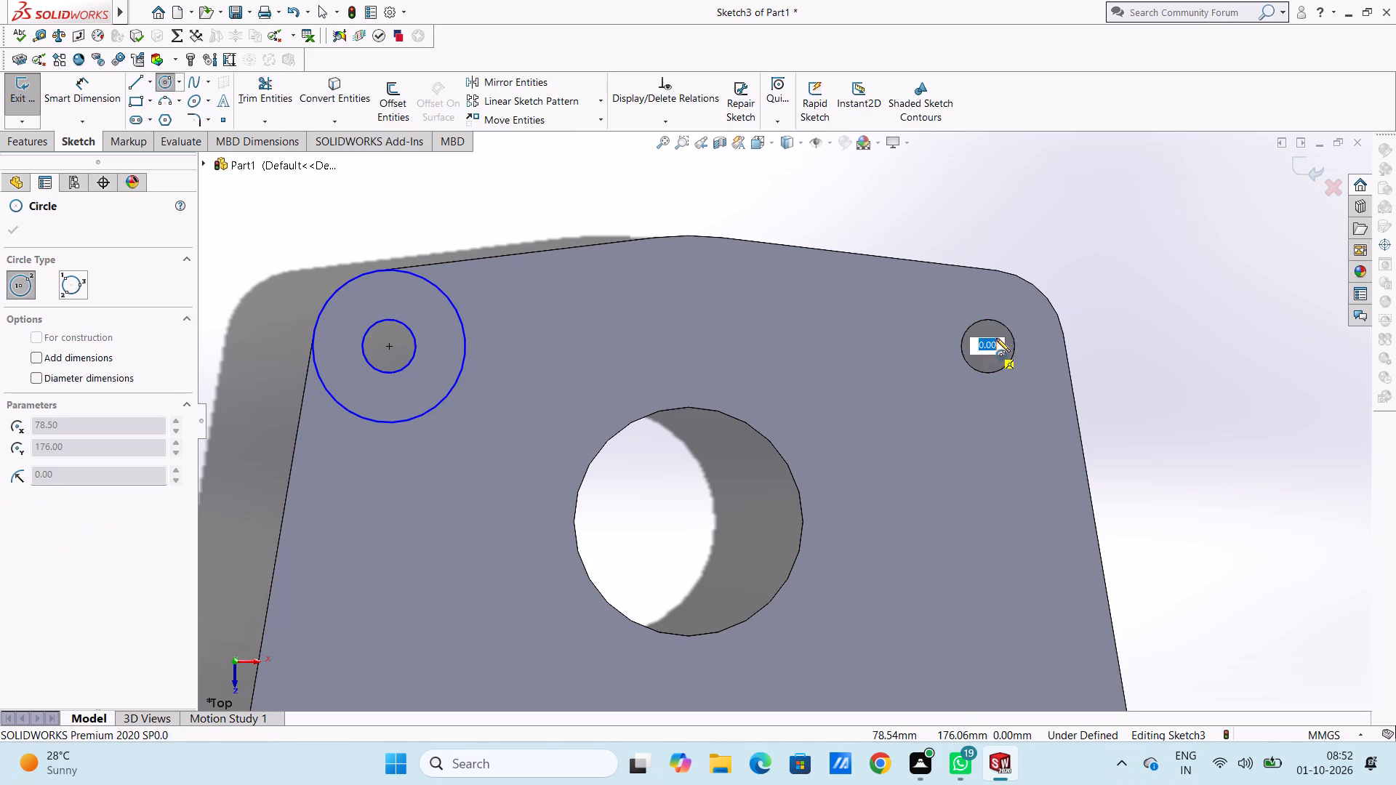
click(1005, 328)
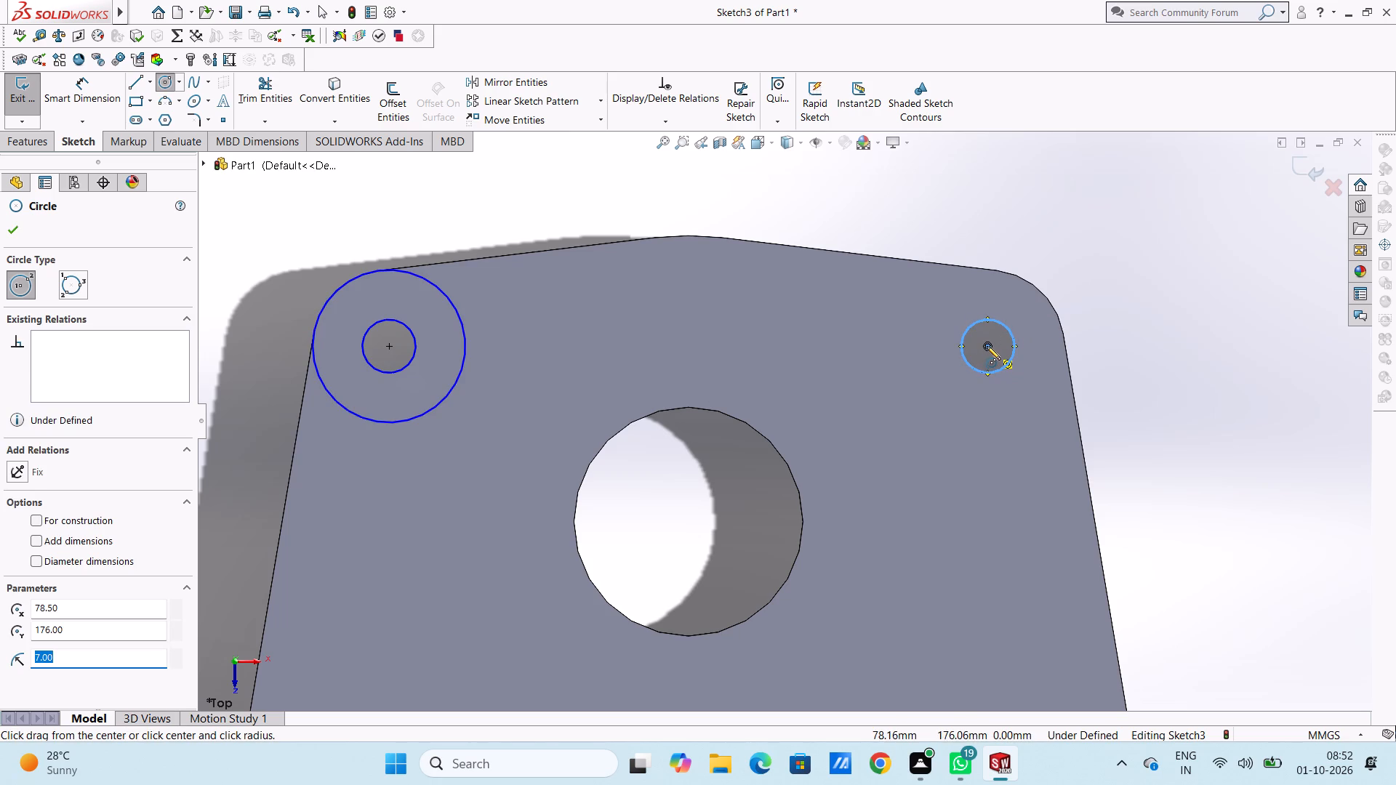
click(987, 346)
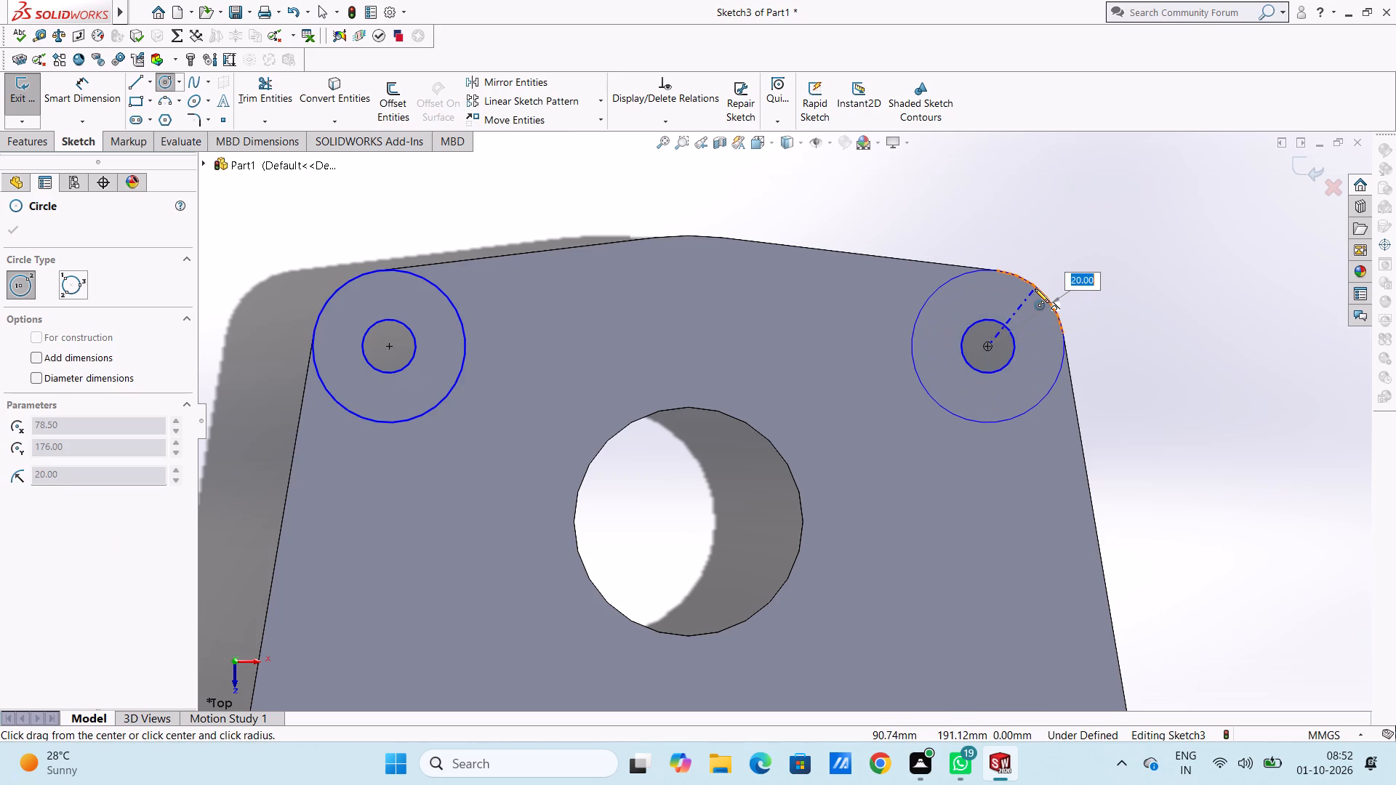
click(1035, 289)
Draw three concentric circles at the large upper hole, with radii of 30 mm, about 57 mm and about 72 mm.
scroll(681, 546, up, 5)
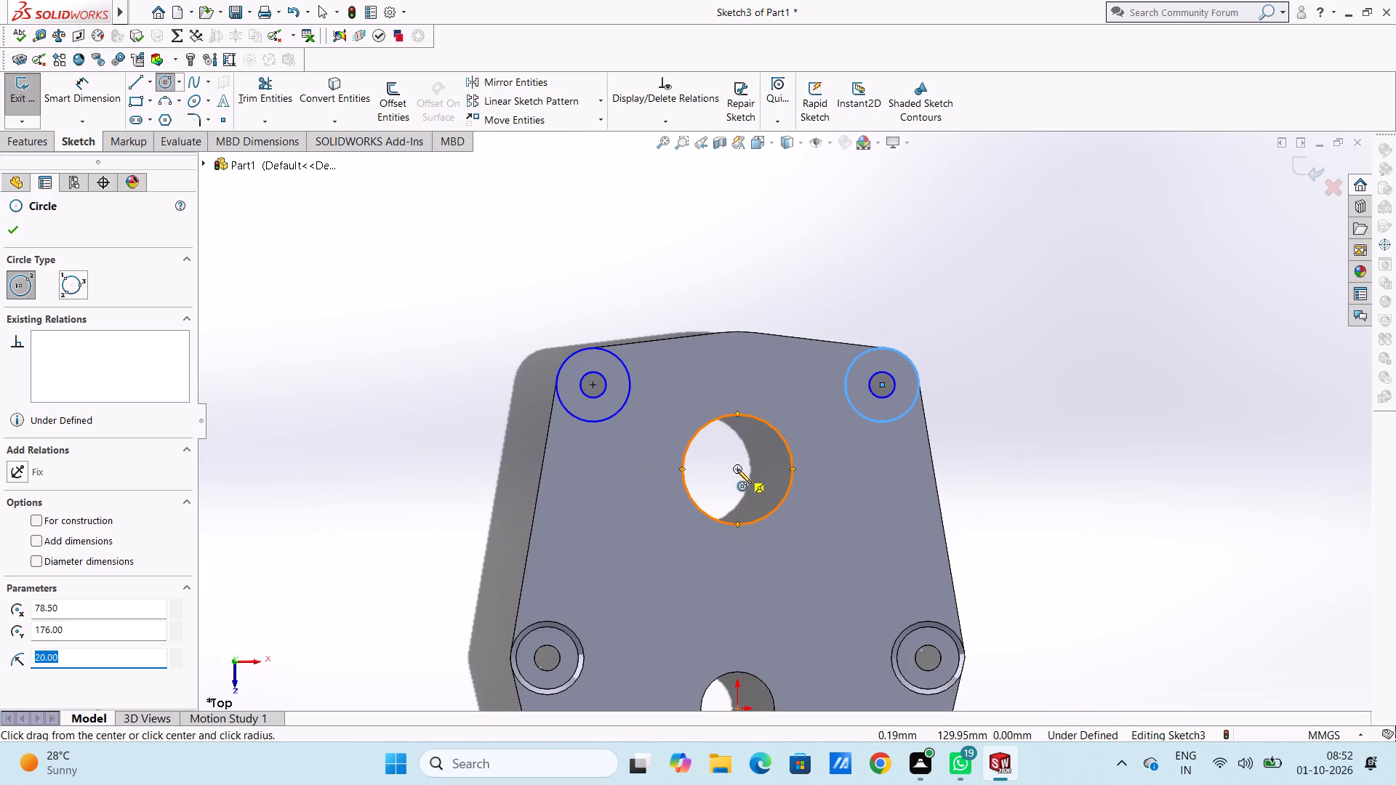
click(736, 468)
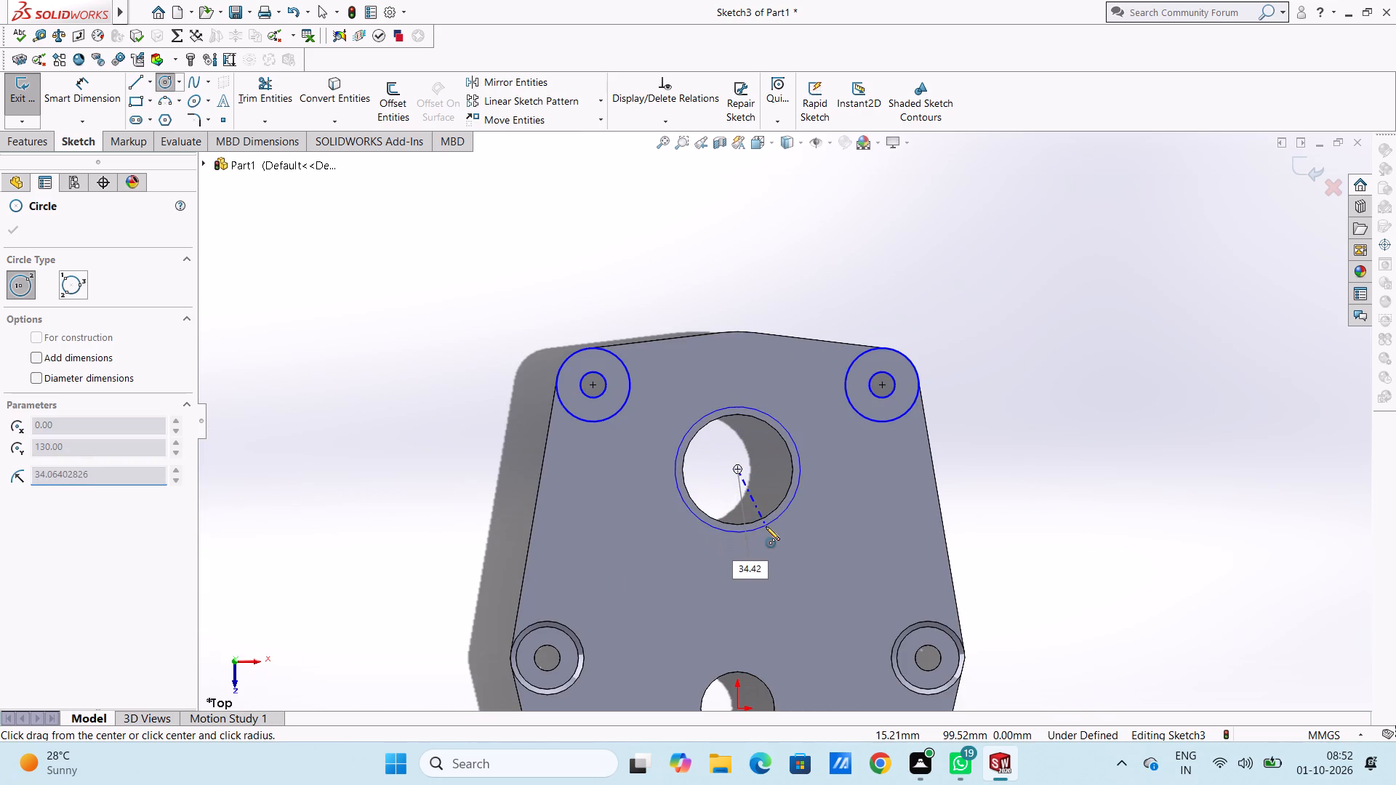
click(759, 520)
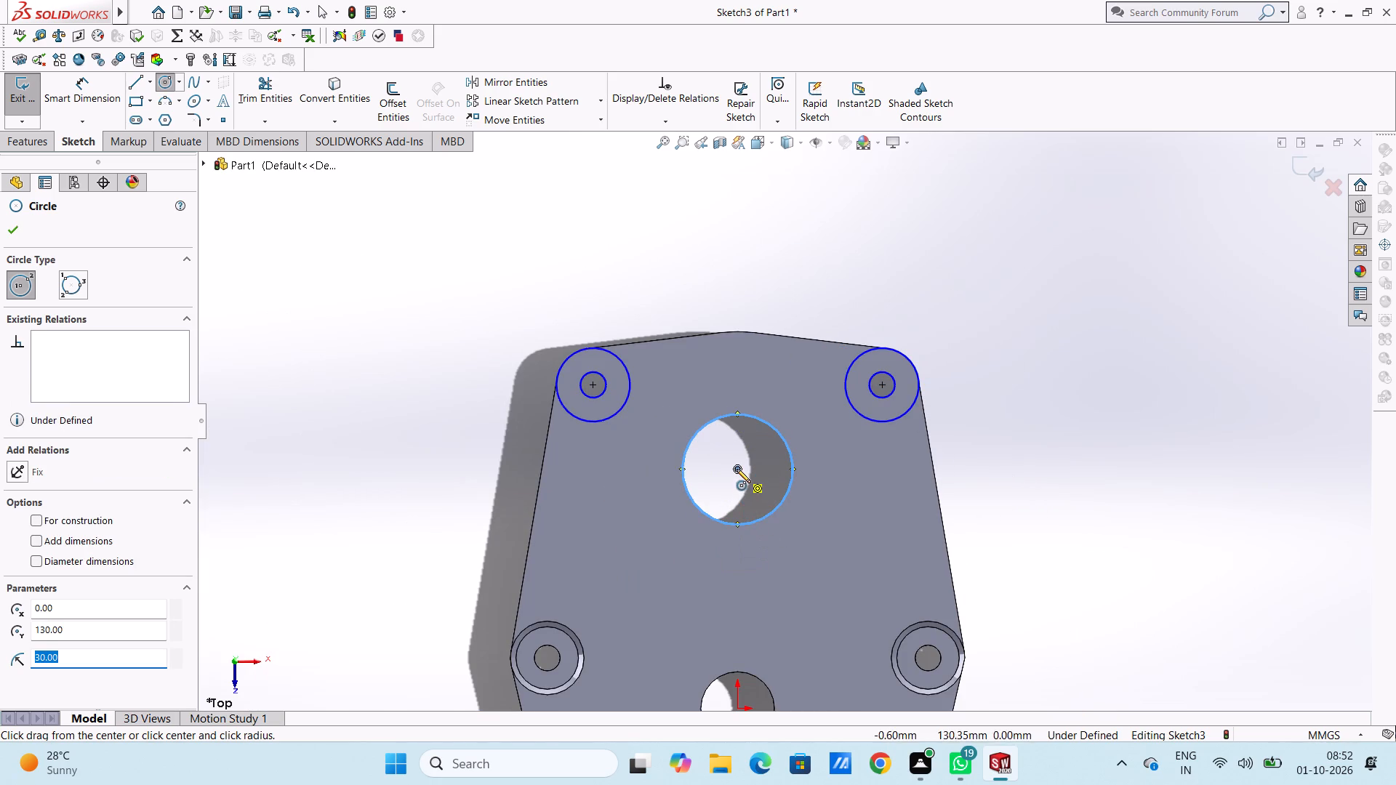
click(737, 469)
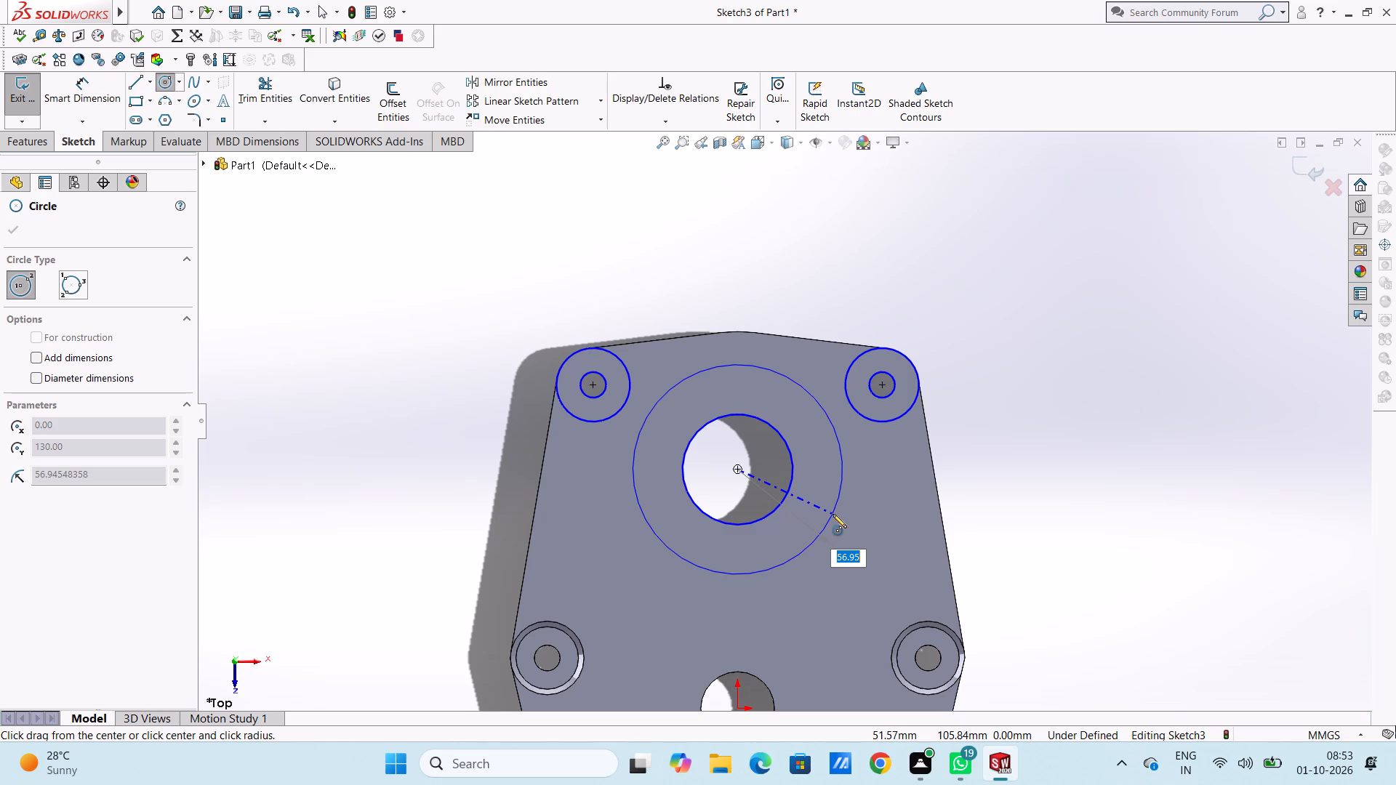
click(833, 514)
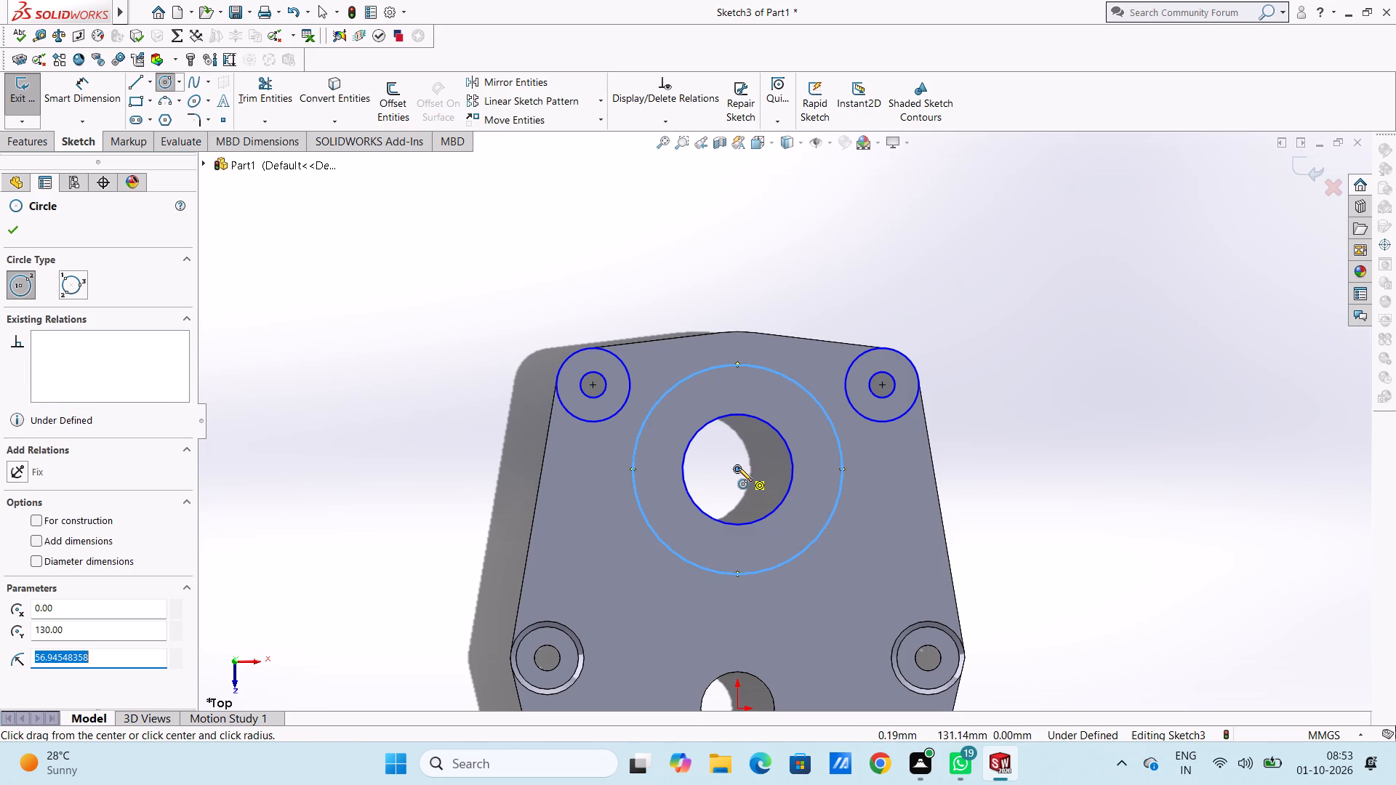
click(738, 467)
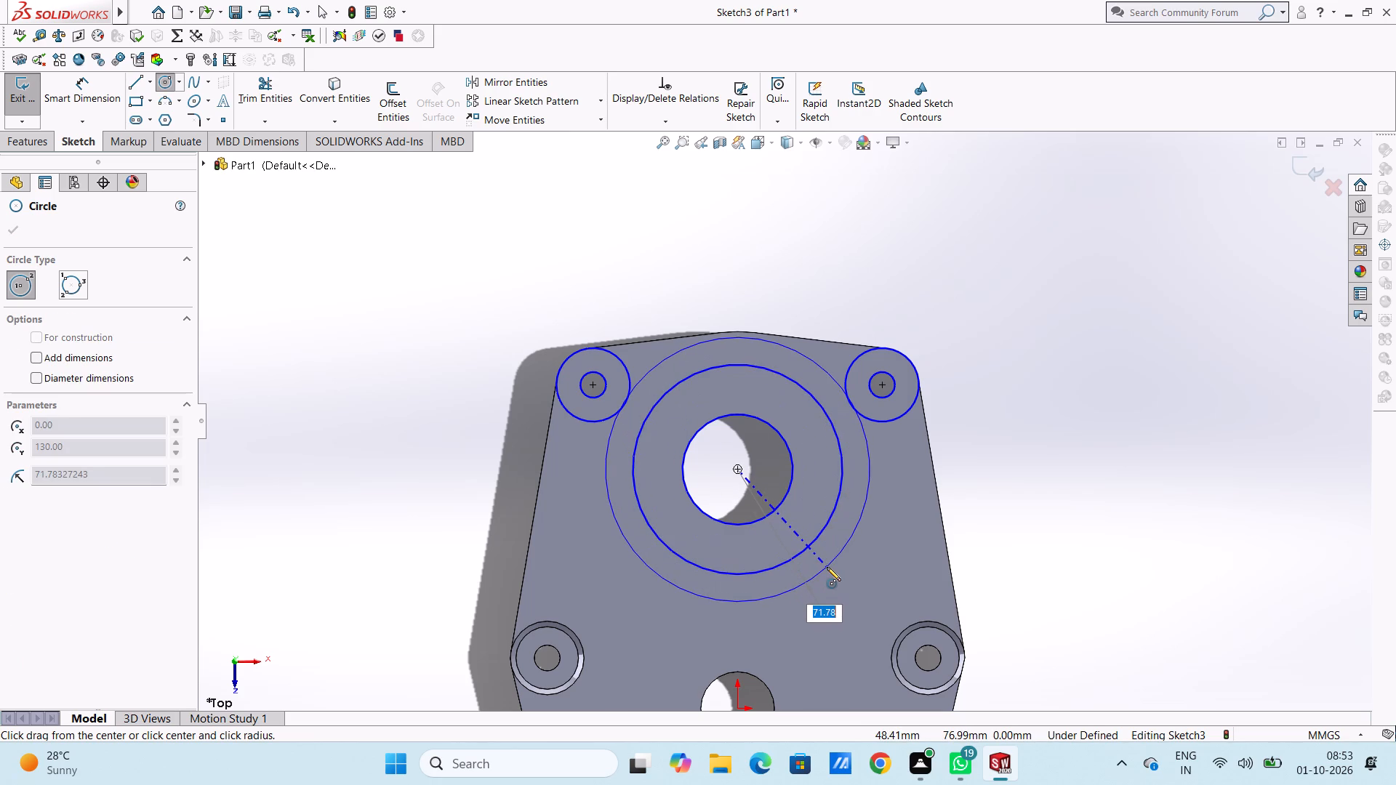
click(827, 567)
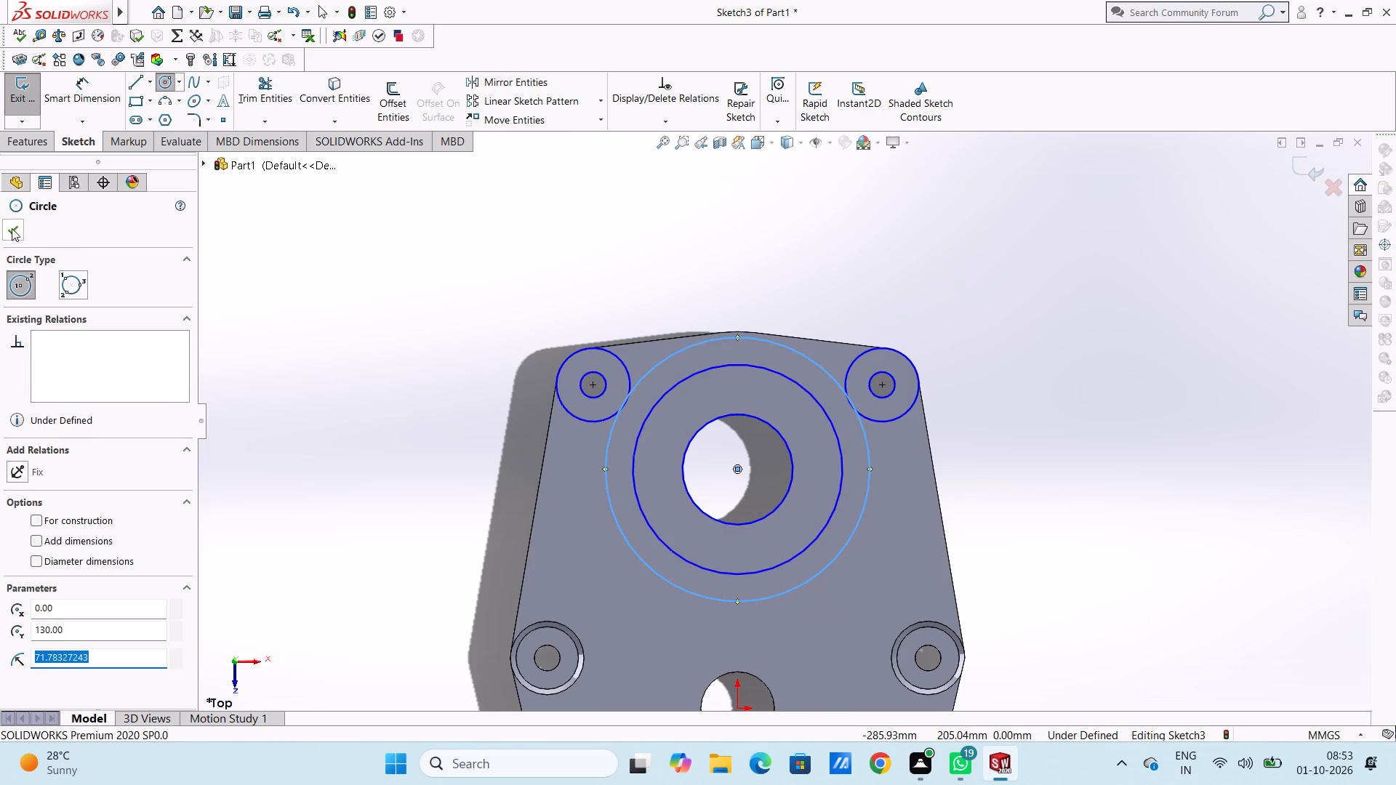
click(12, 228)
Dimension the two concentric circles at the upper-left hole with diameters of 40 mm and 14 mm.
click(87, 92)
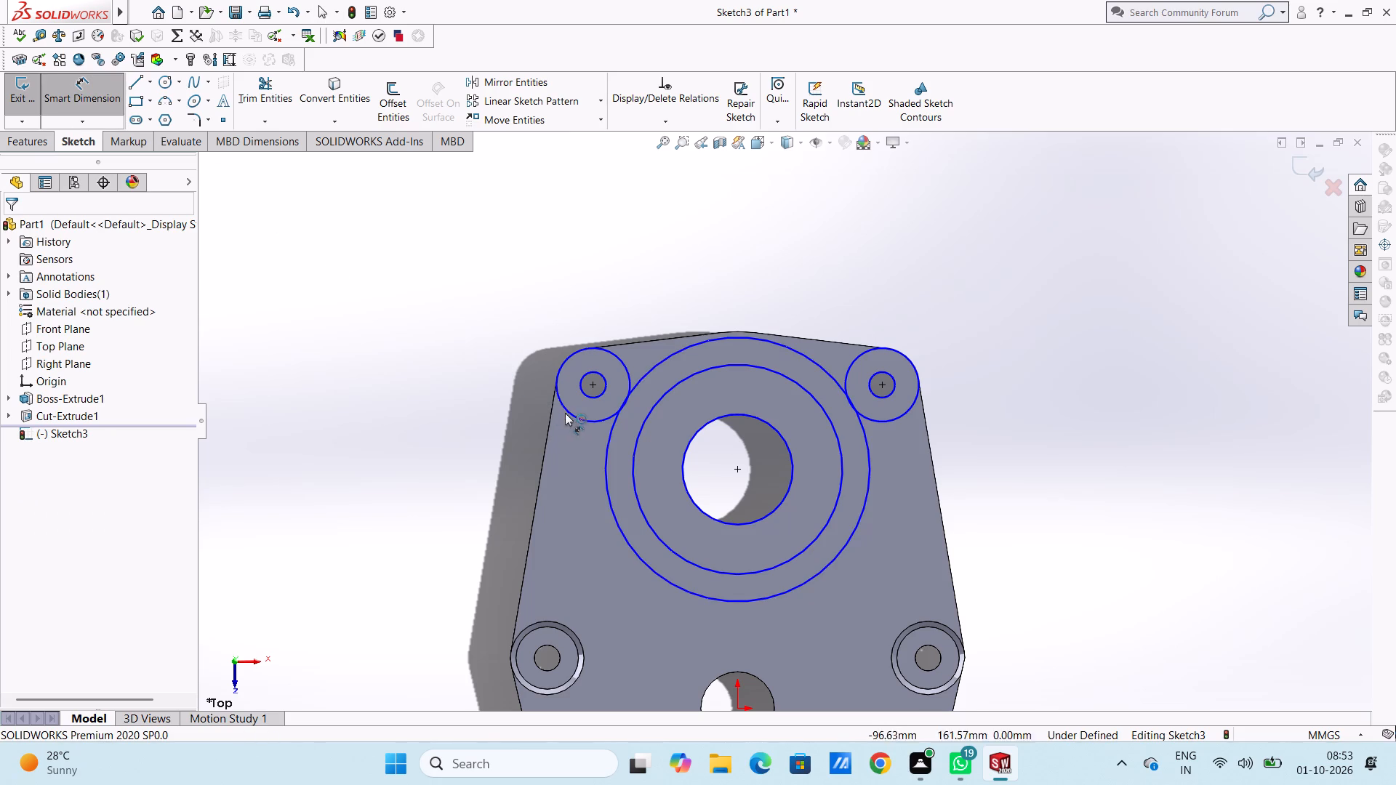
click(577, 416)
click(359, 471)
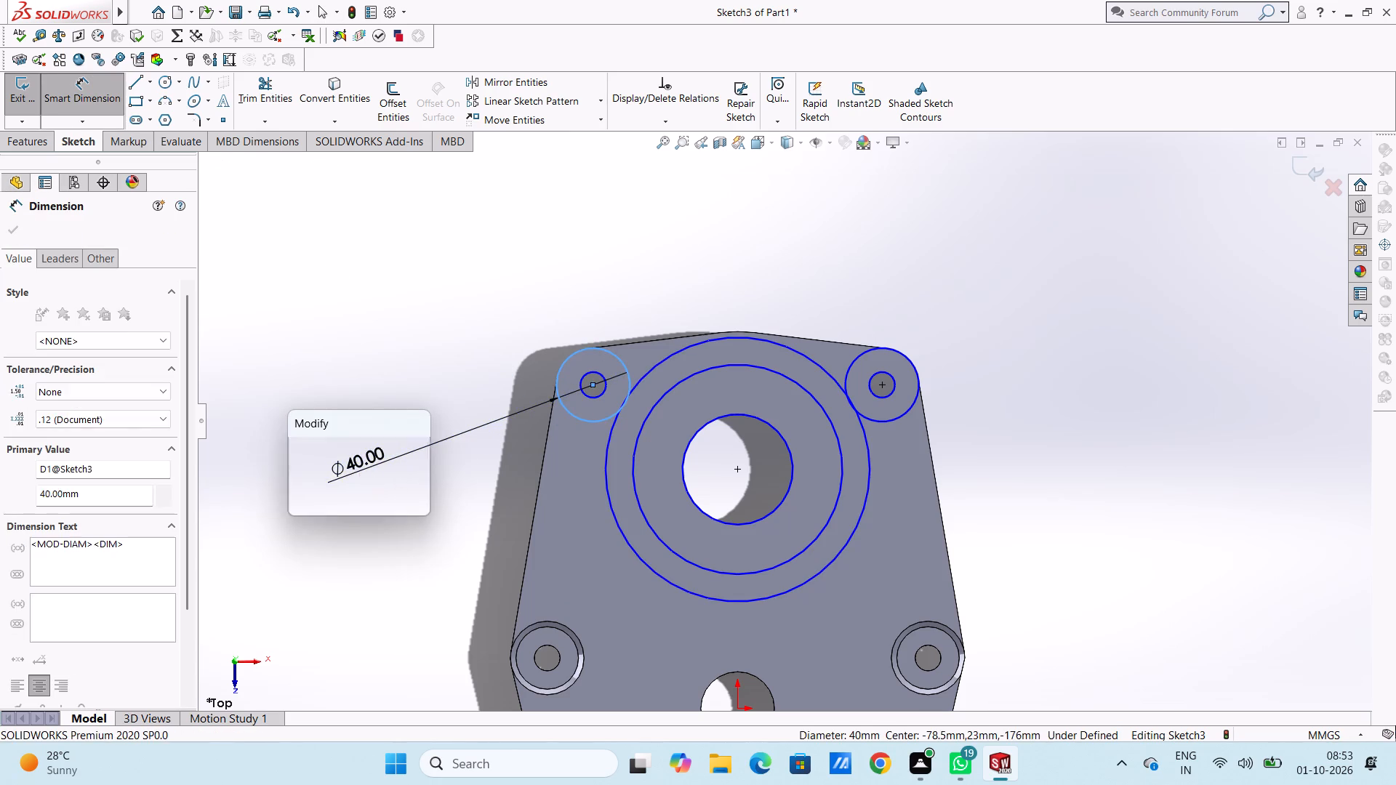
click(292, 455)
click(308, 394)
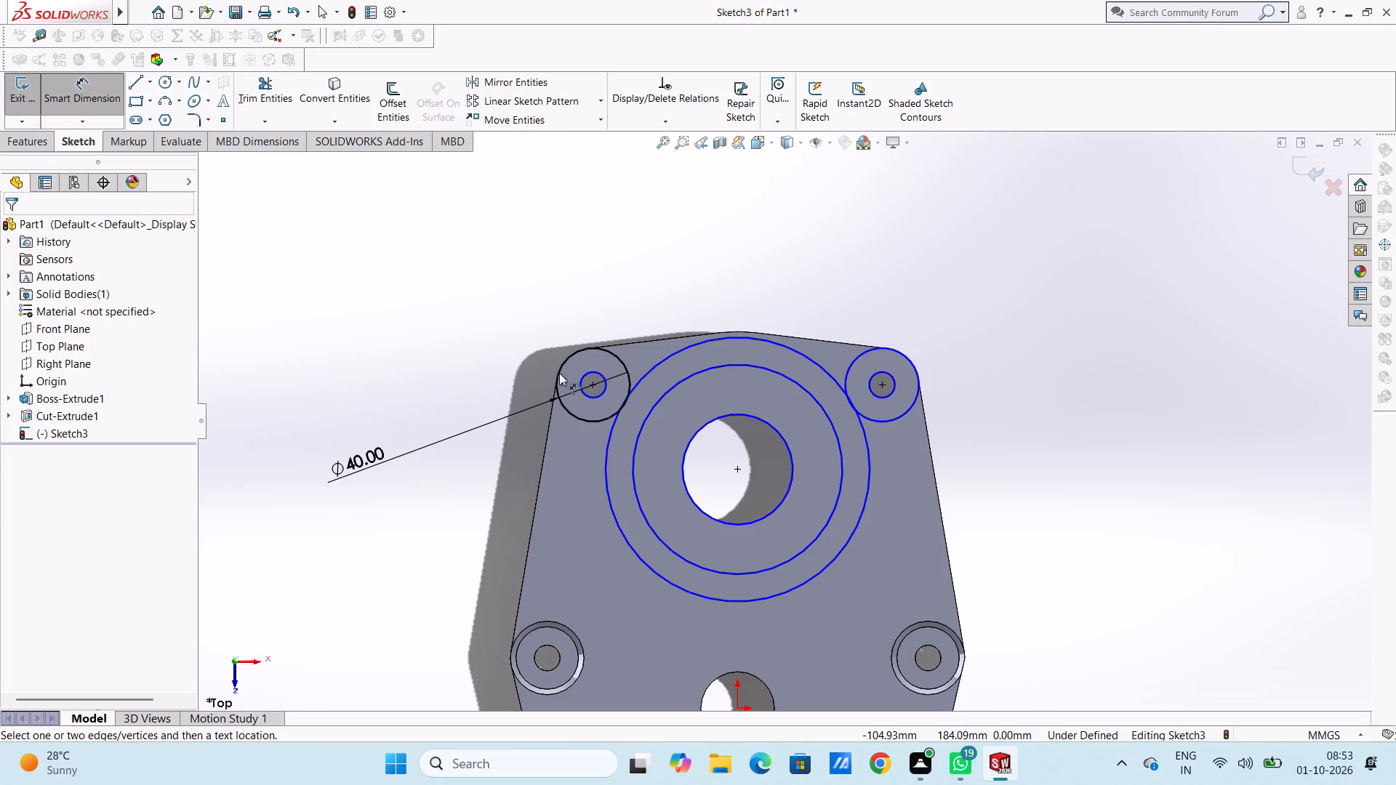
click(579, 384)
click(472, 281)
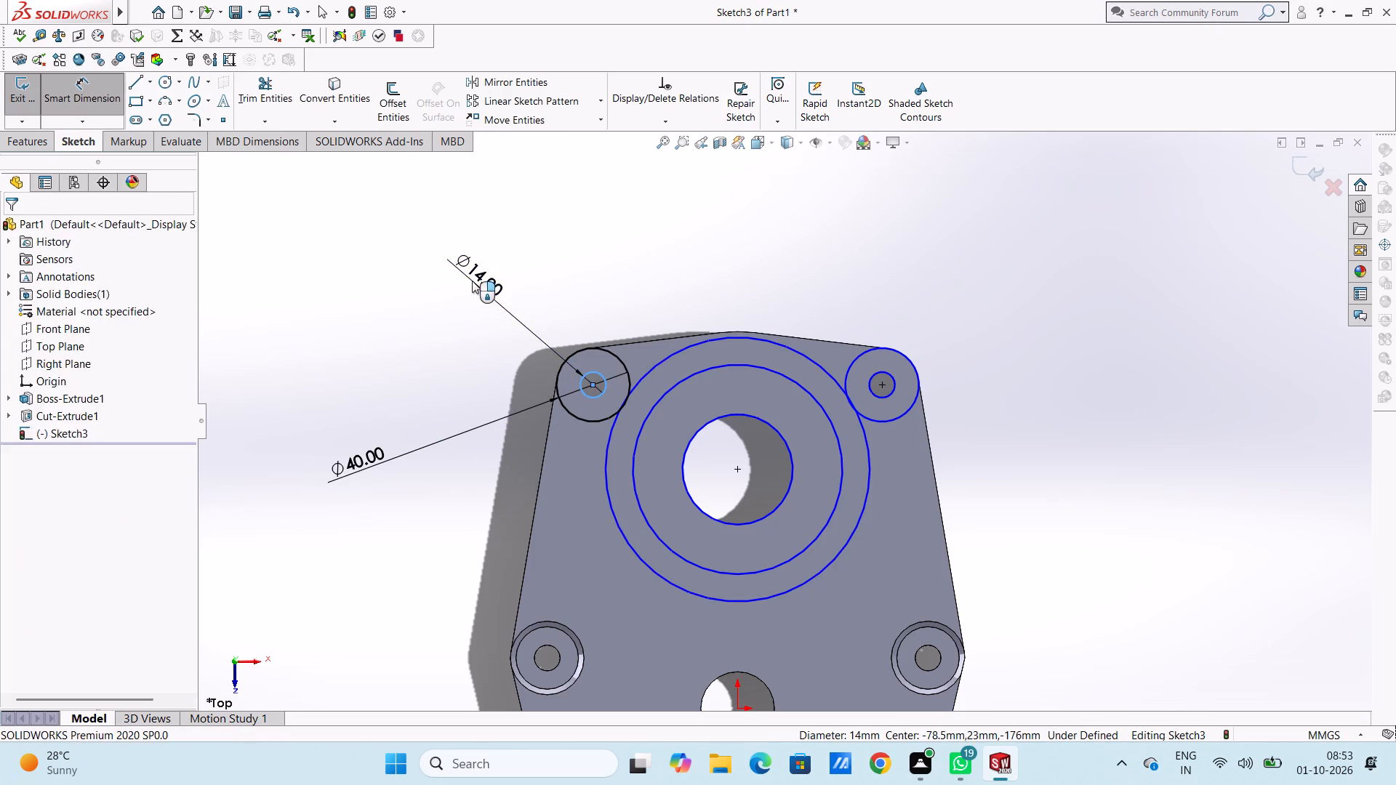
click(414, 259)
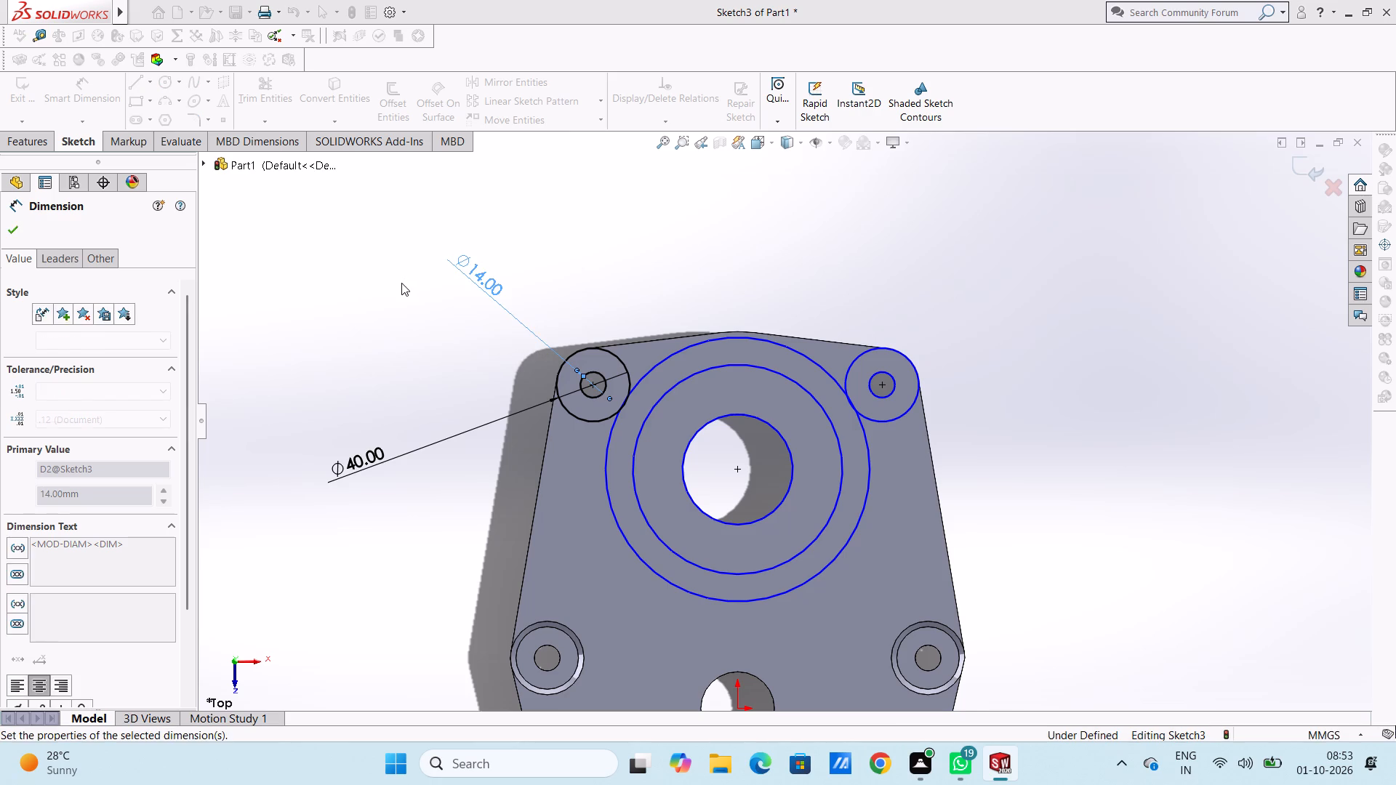
click(401, 283)
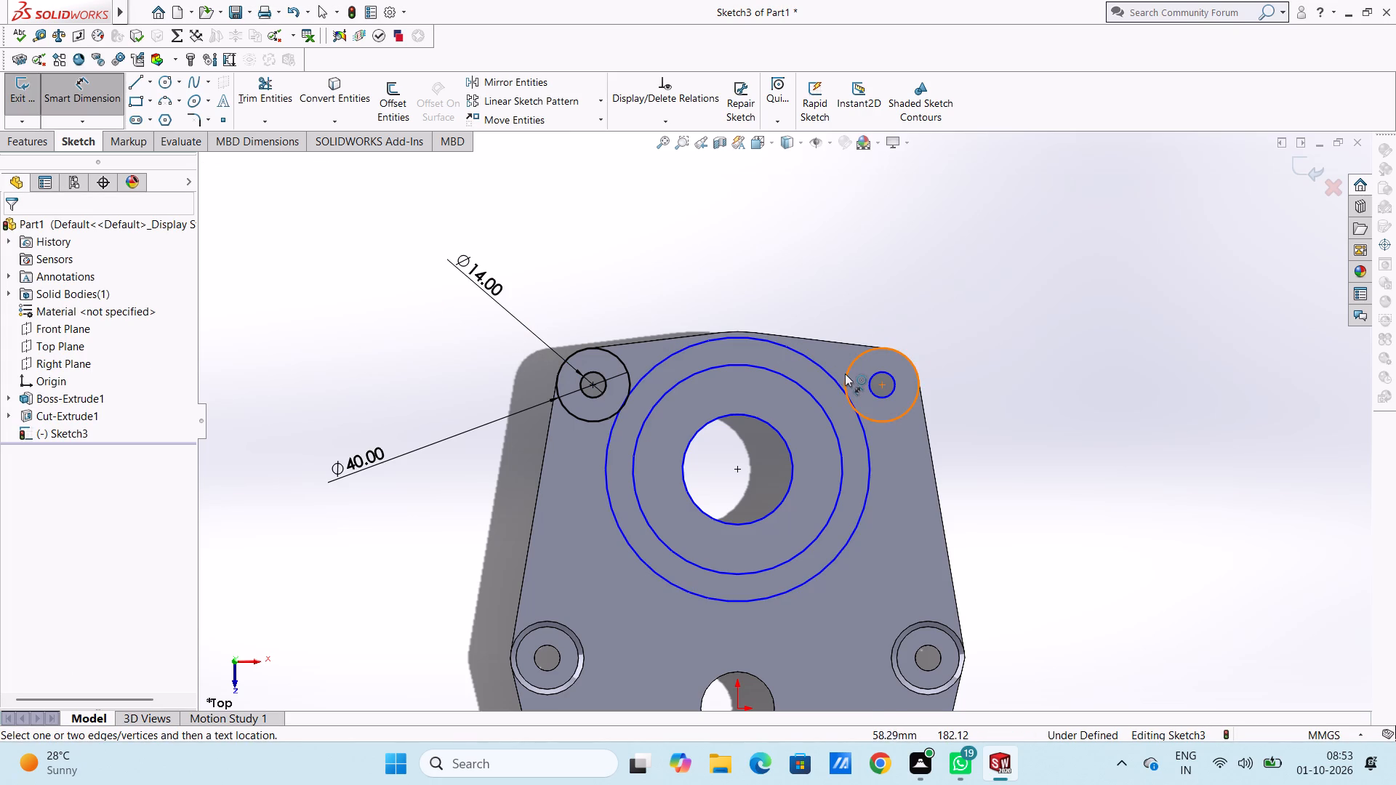
Dimension the outer circle at the upper-right hole with a diameter of 40 mm.
click(846, 374)
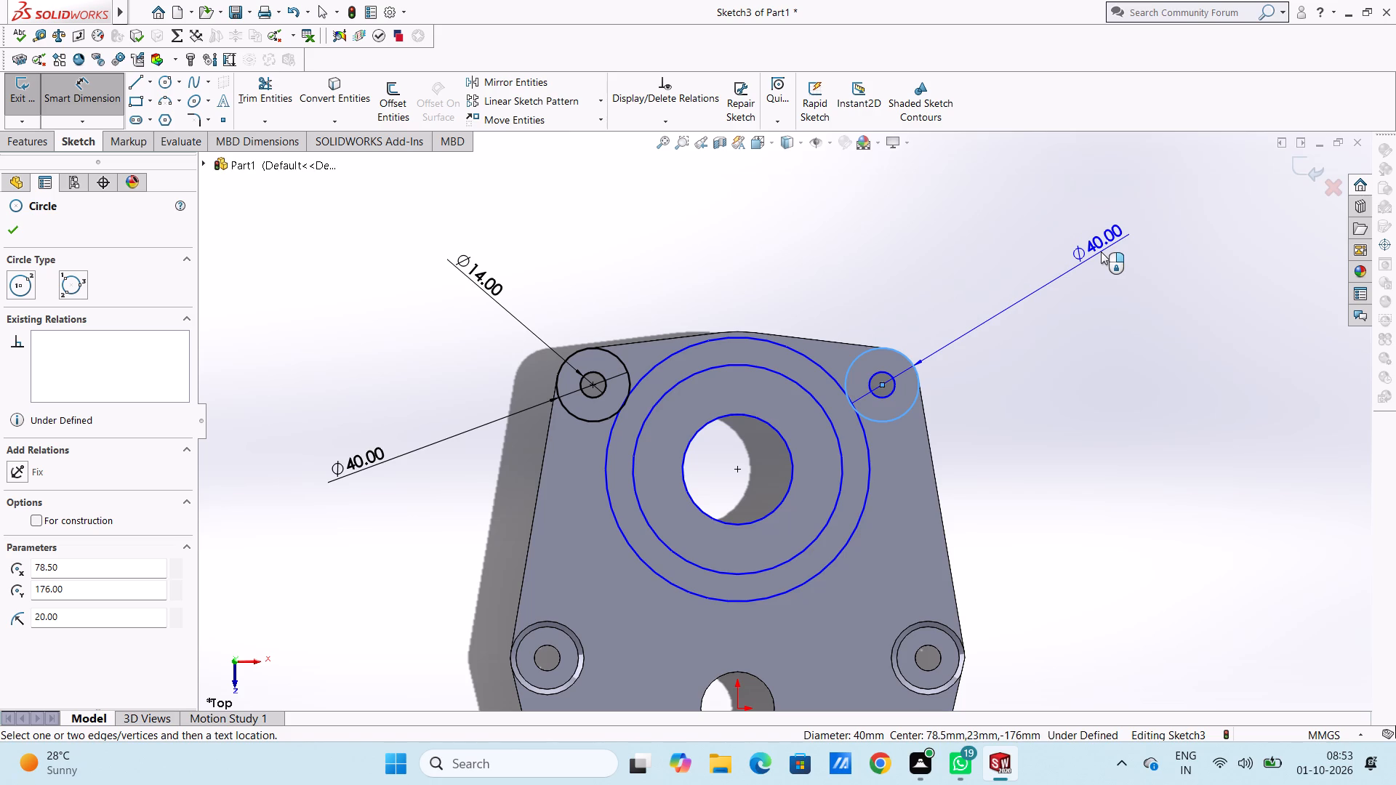
click(1121, 272)
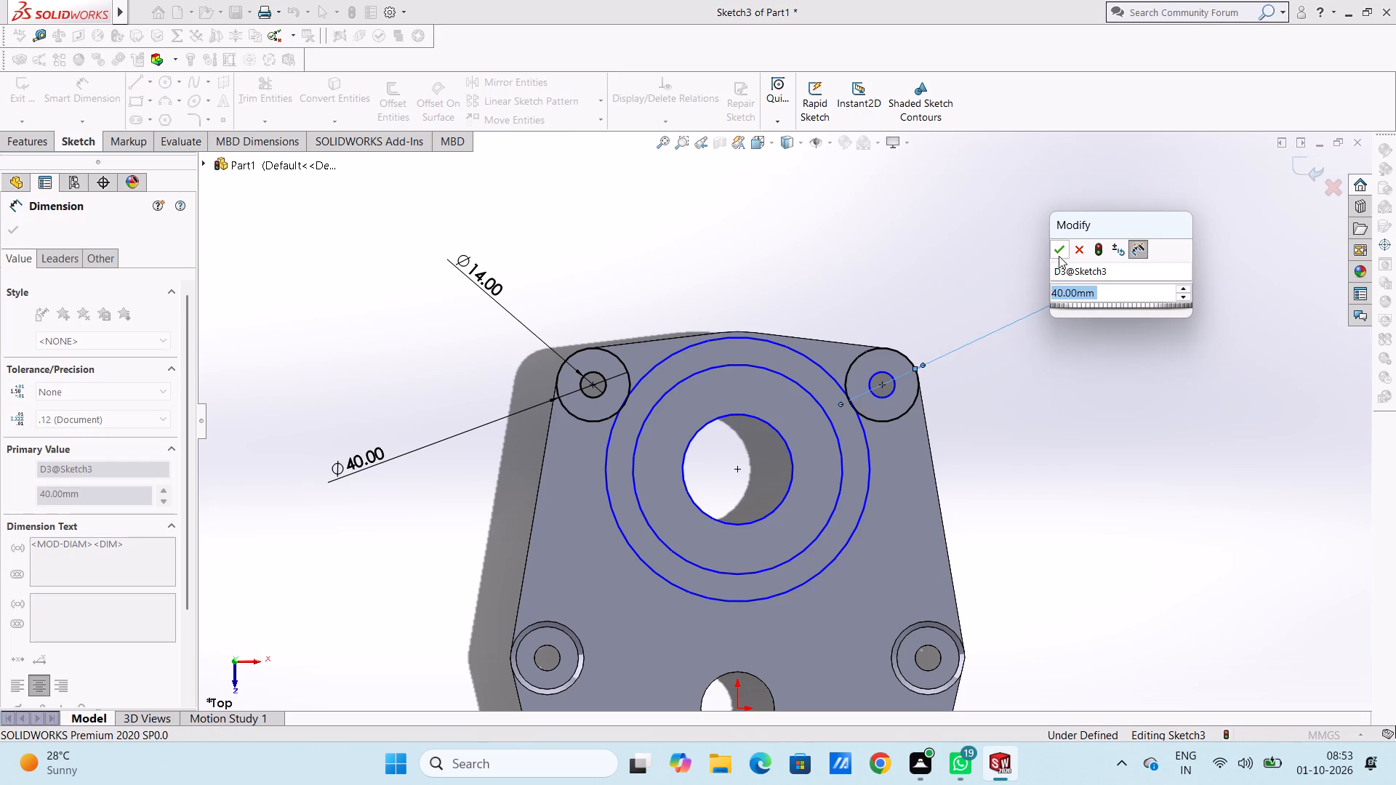
click(1059, 256)
click(1048, 256)
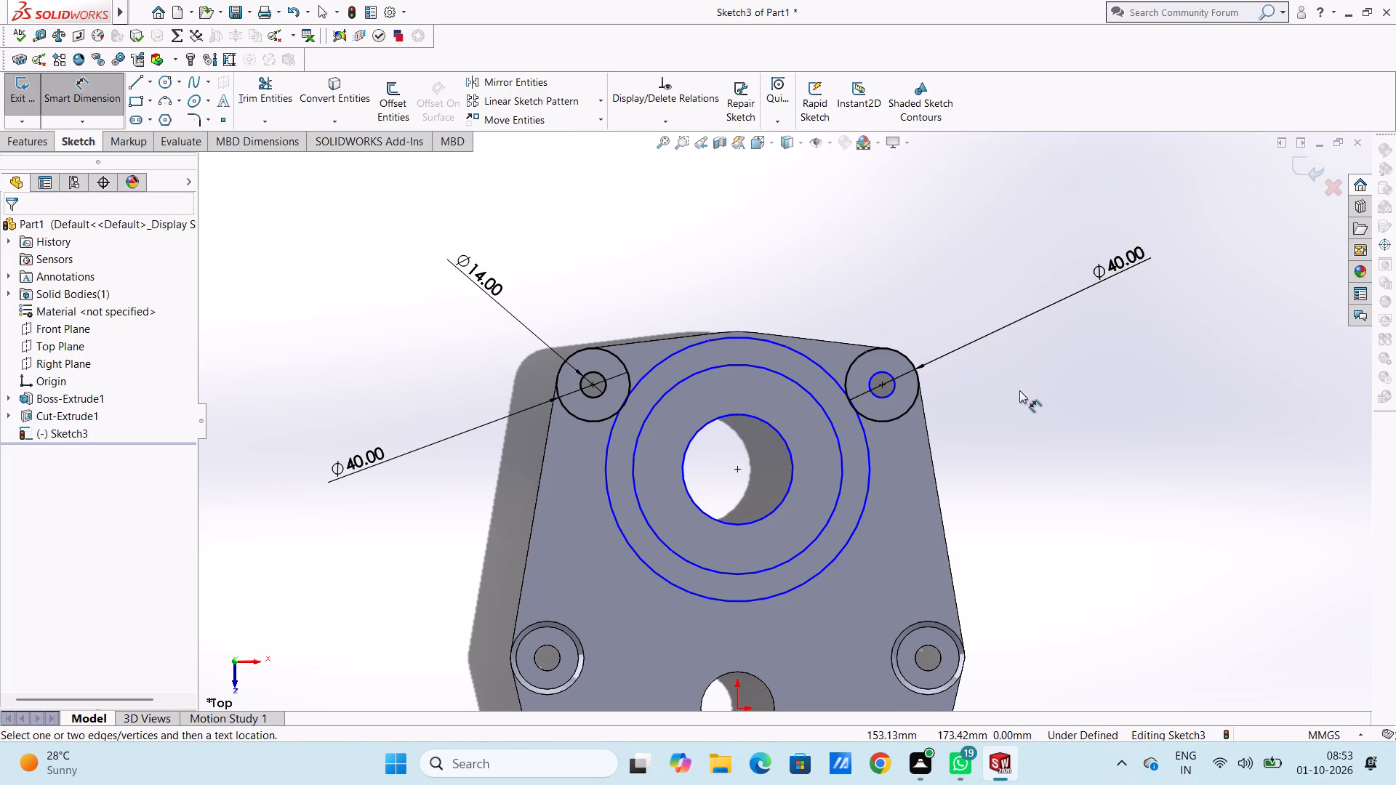
Dimension the large upper hole's outermost circle to a diameter of 150 mm and its innermost circle to 60 mm.
click(868, 456)
drag(1209, 563, 1219, 597)
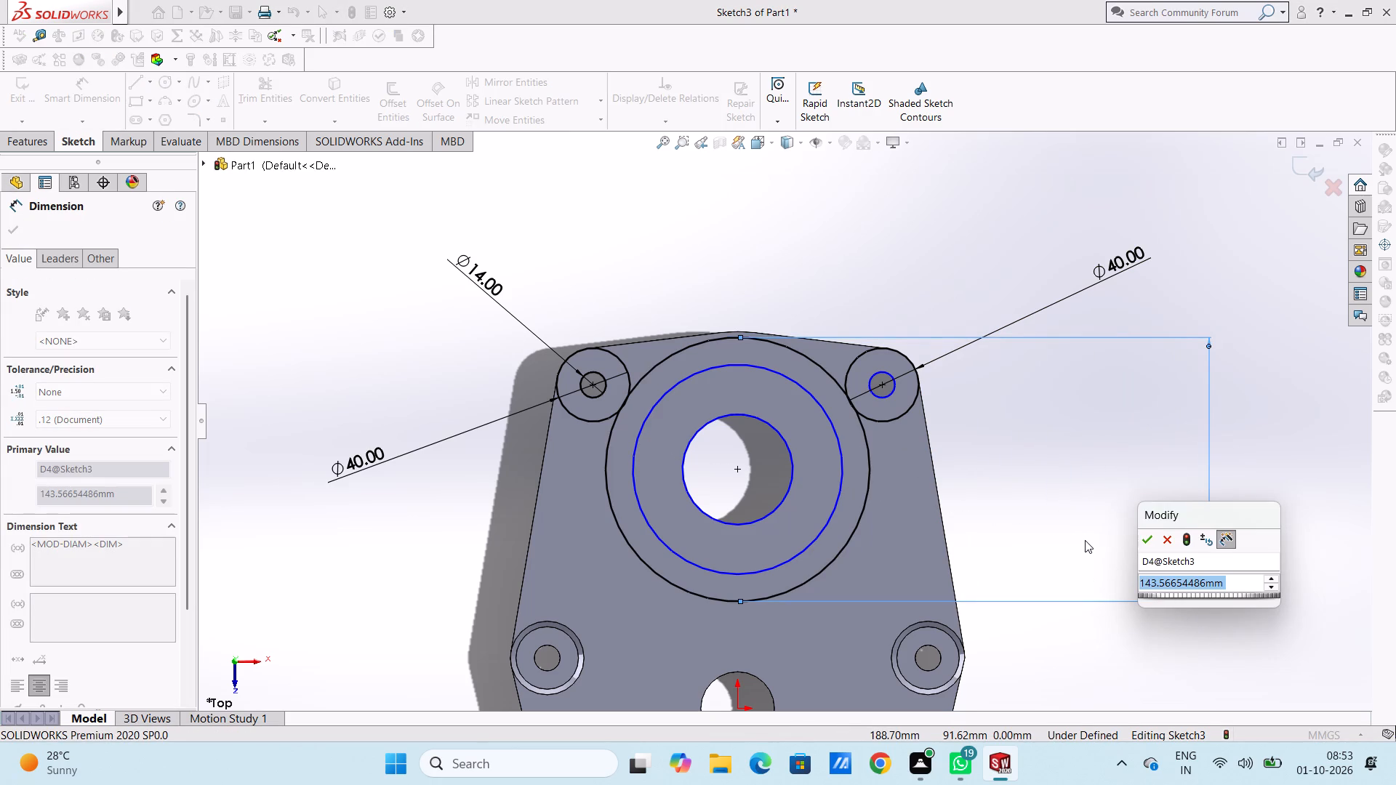
text(150)
key(Return)
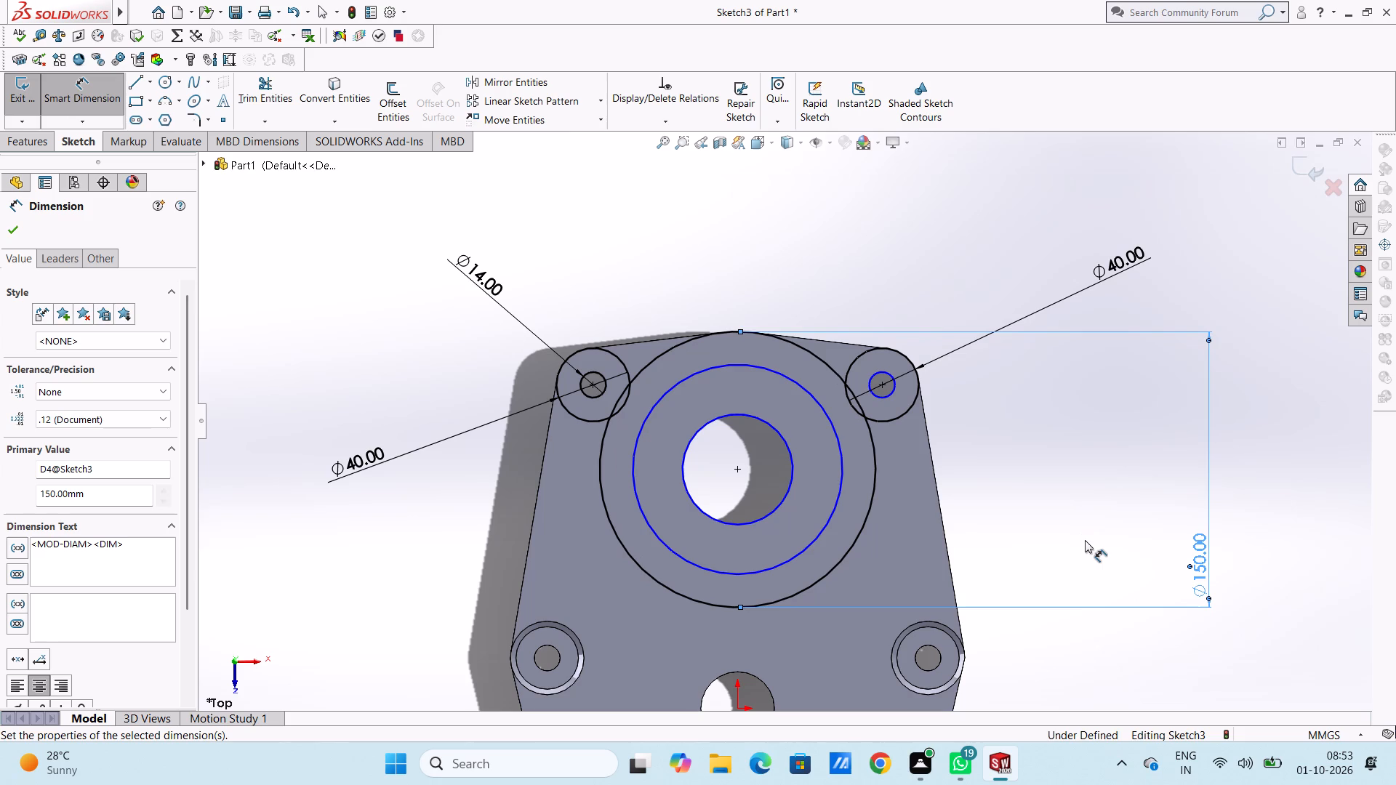
click(1024, 472)
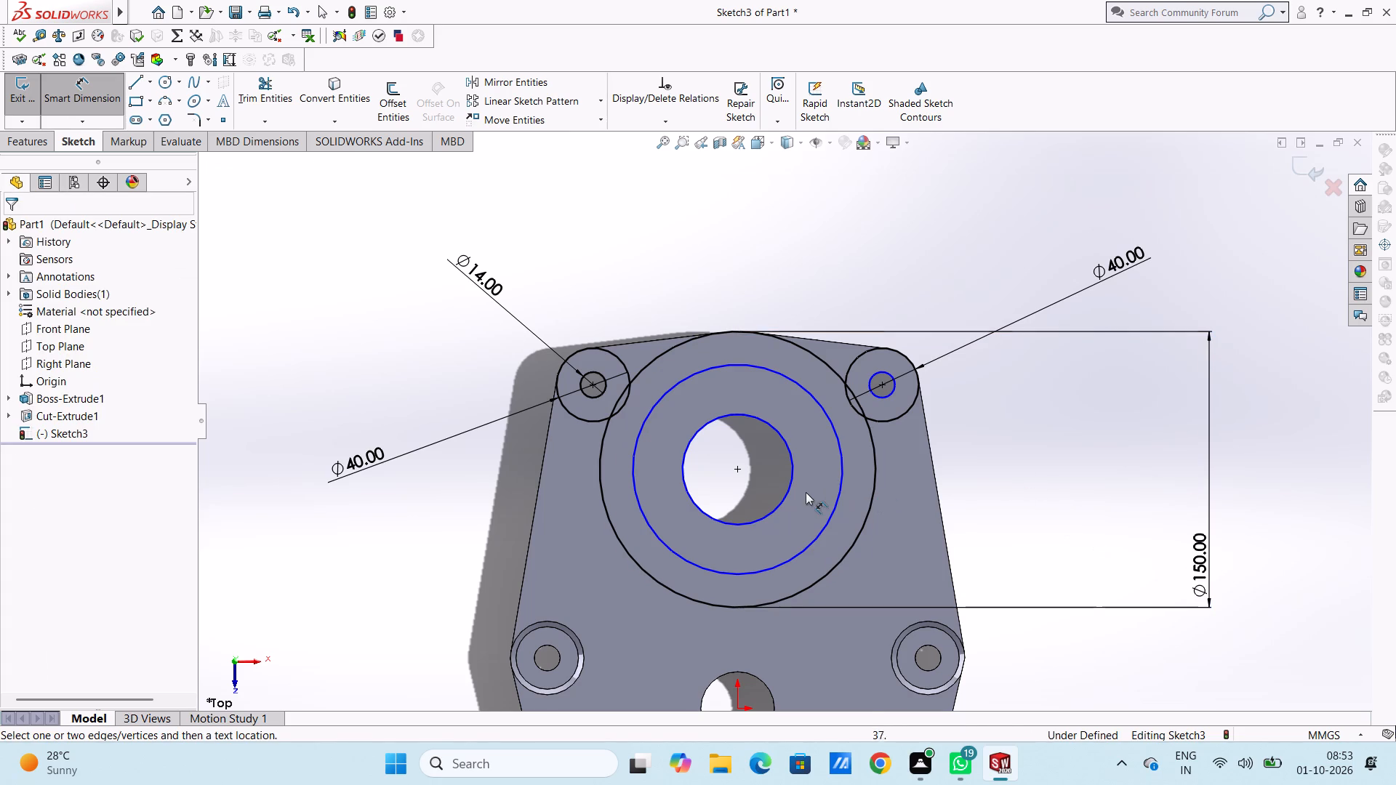
click(787, 495)
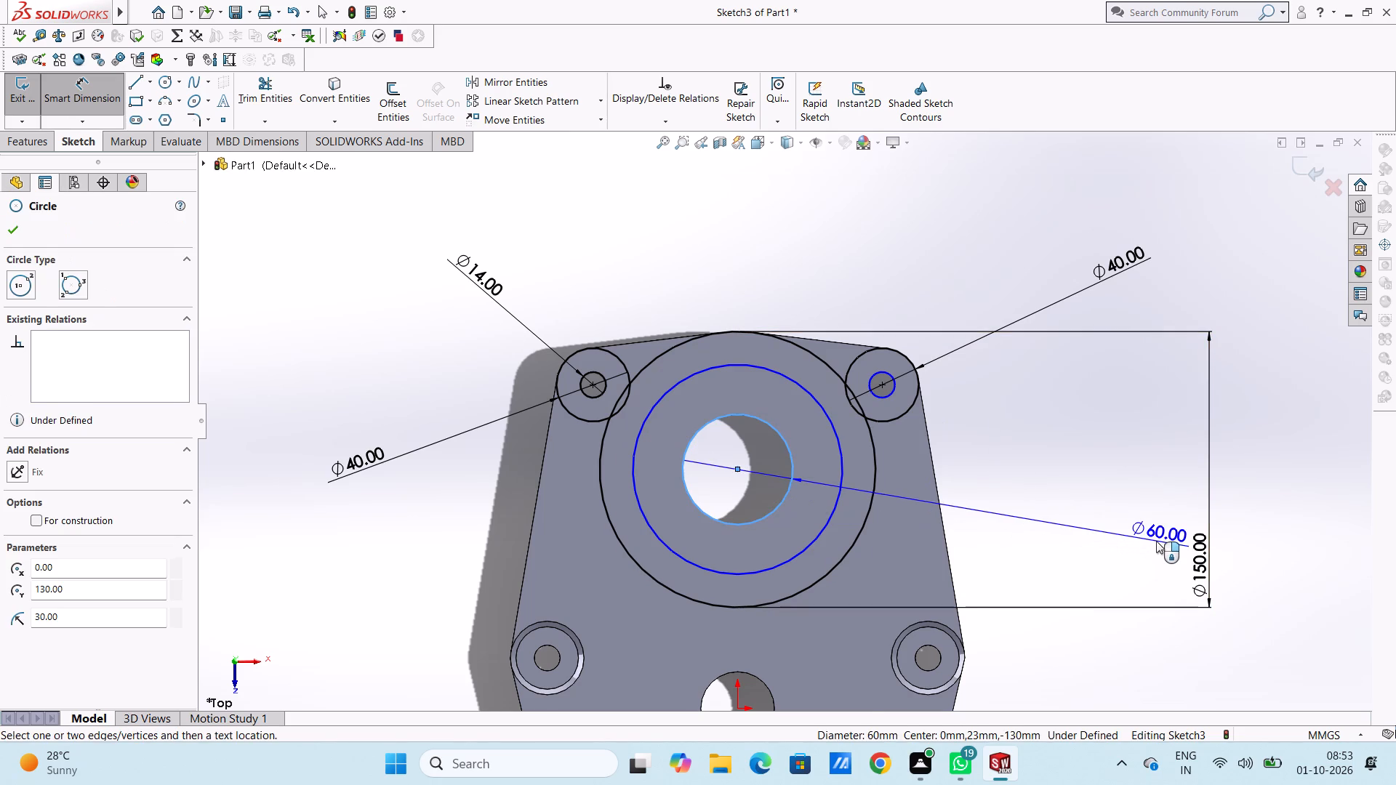
click(1156, 541)
click(1094, 520)
click(1078, 495)
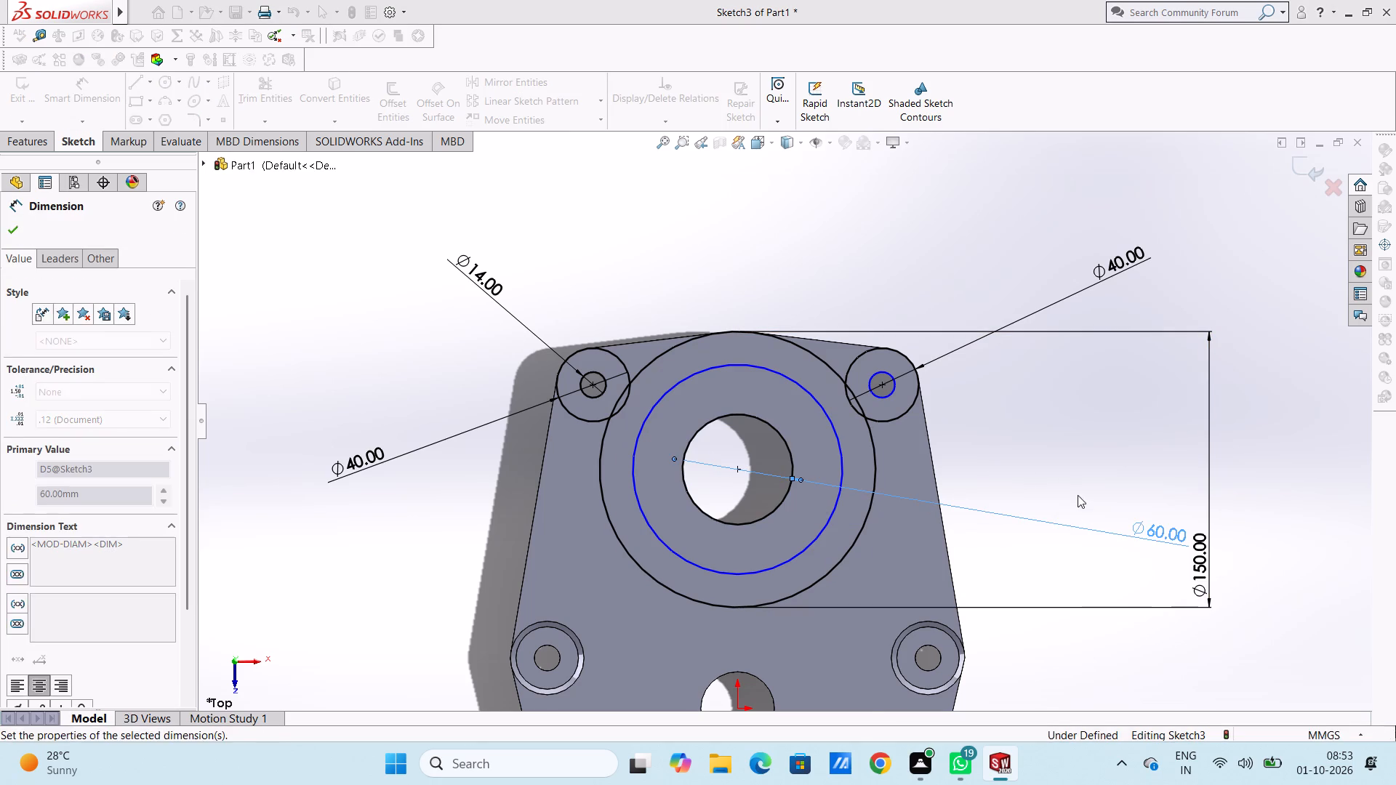
Dimension the inner circle at the upper-right hole with a diameter of 14 mm.
click(890, 398)
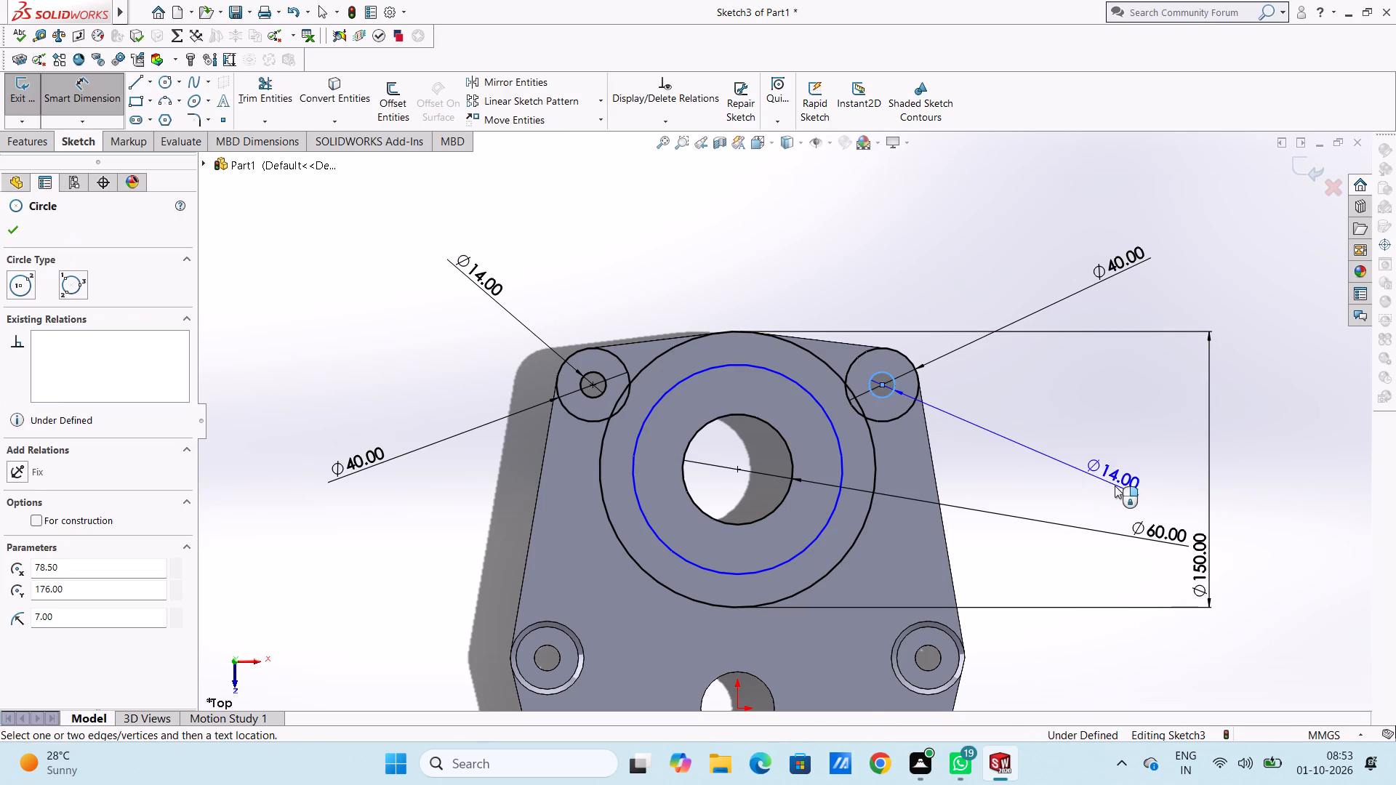
click(1118, 487)
click(1050, 465)
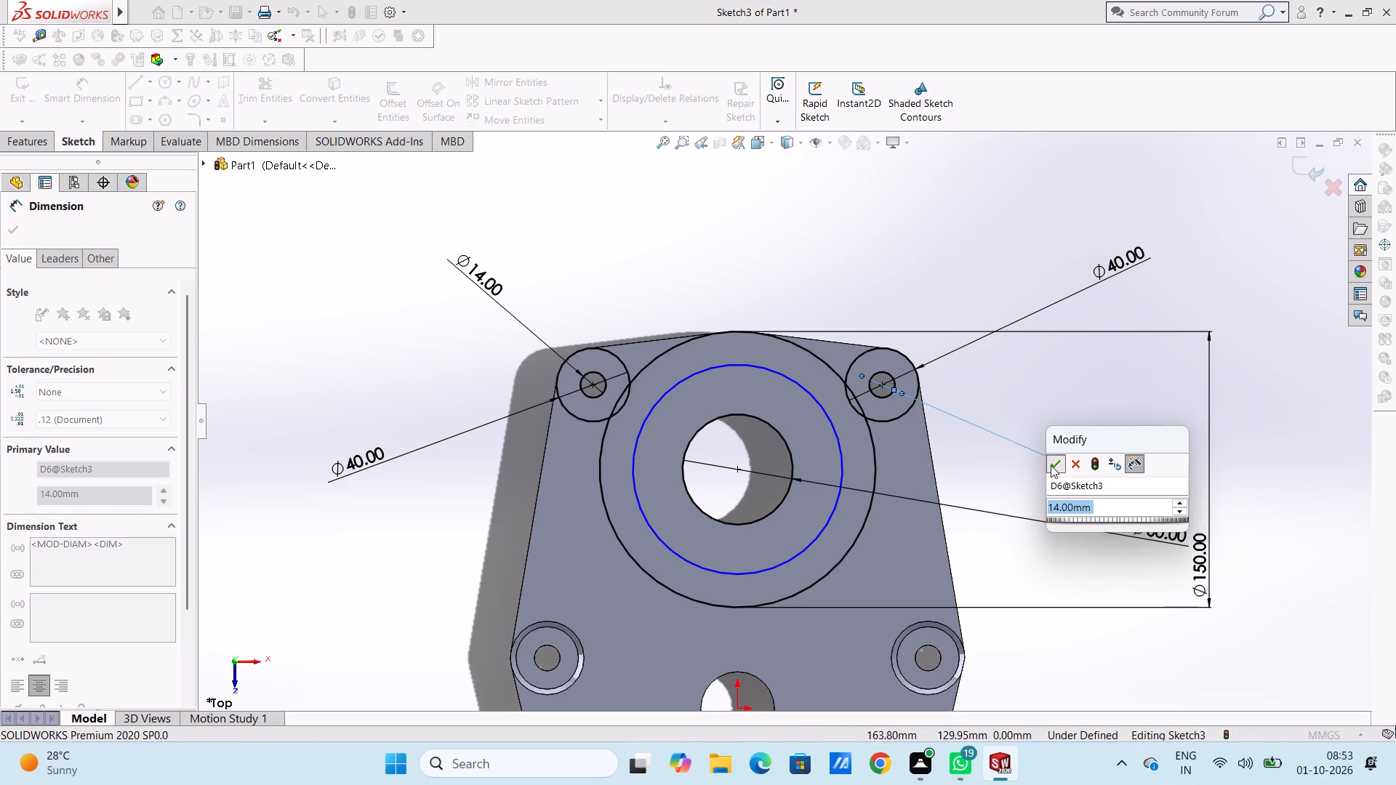
click(1040, 471)
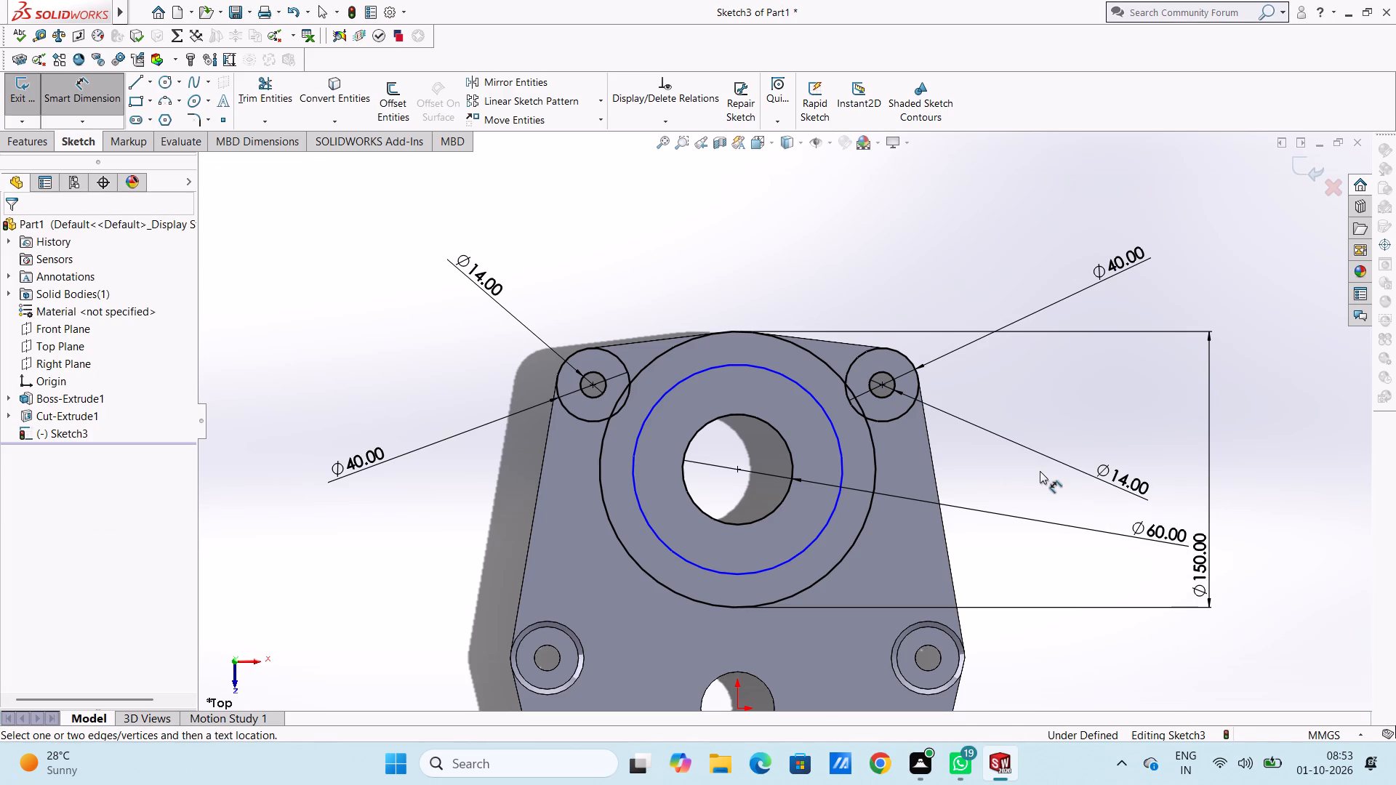
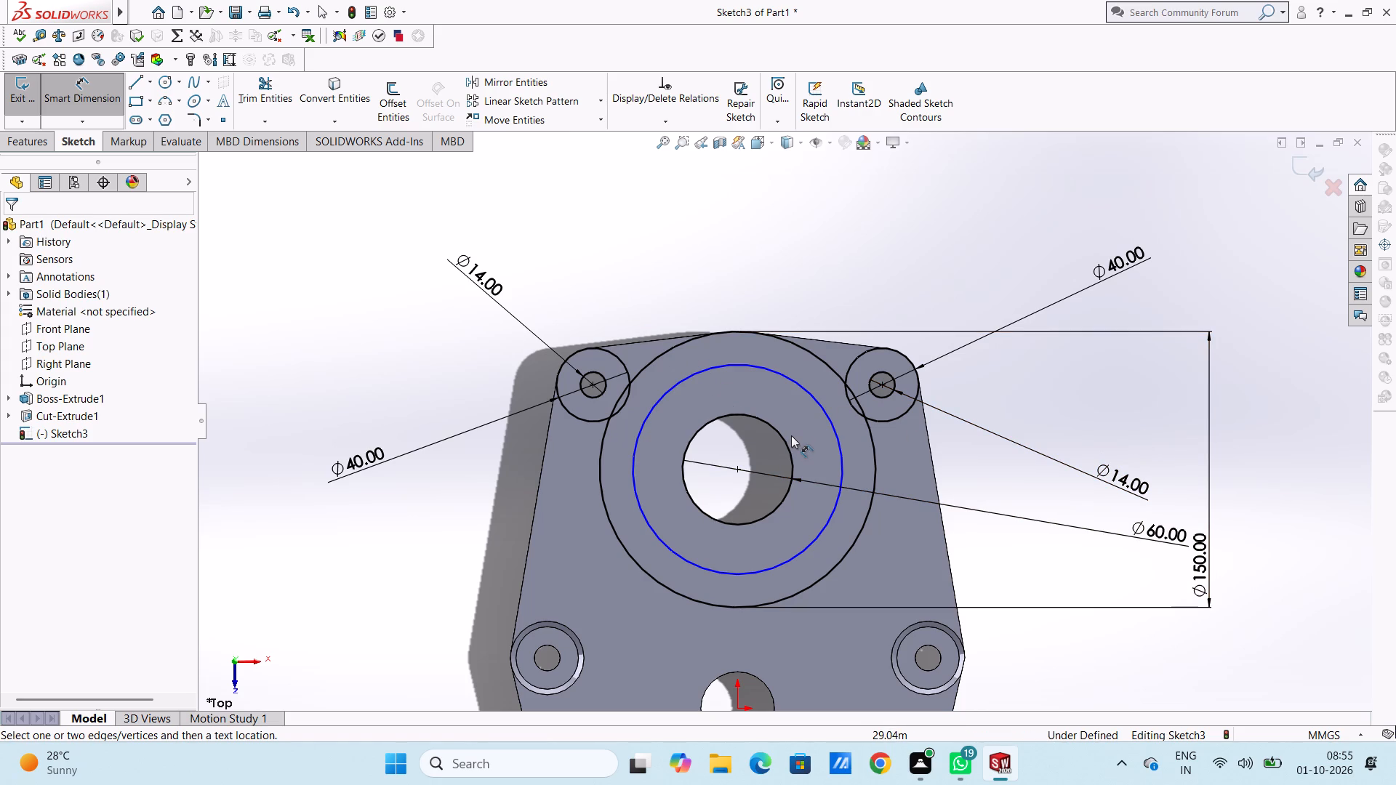
Dimension the undefined middle concentric circle around the large upper bore to a diameter of 125 mm.
scroll(759, 395, up, 4)
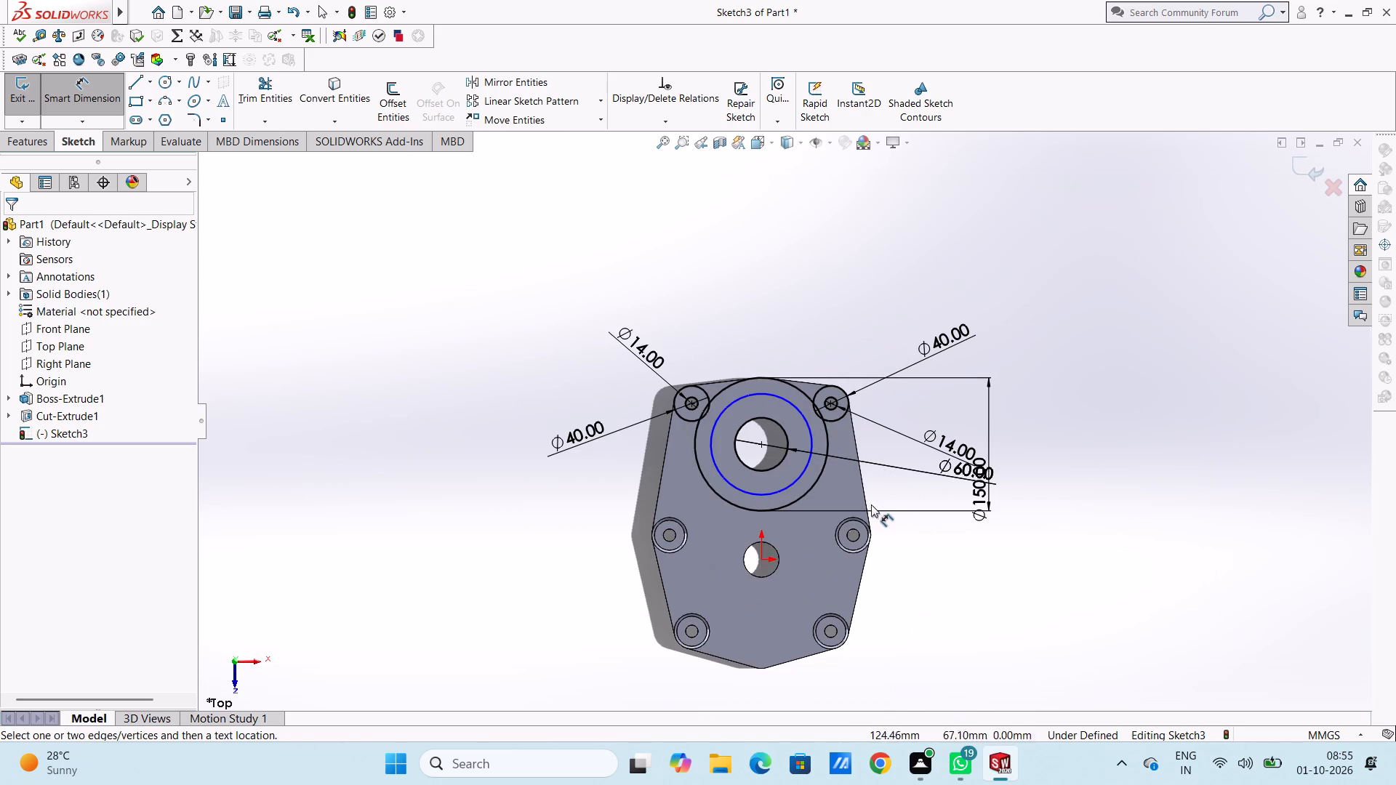
scroll(871, 506, down, 3)
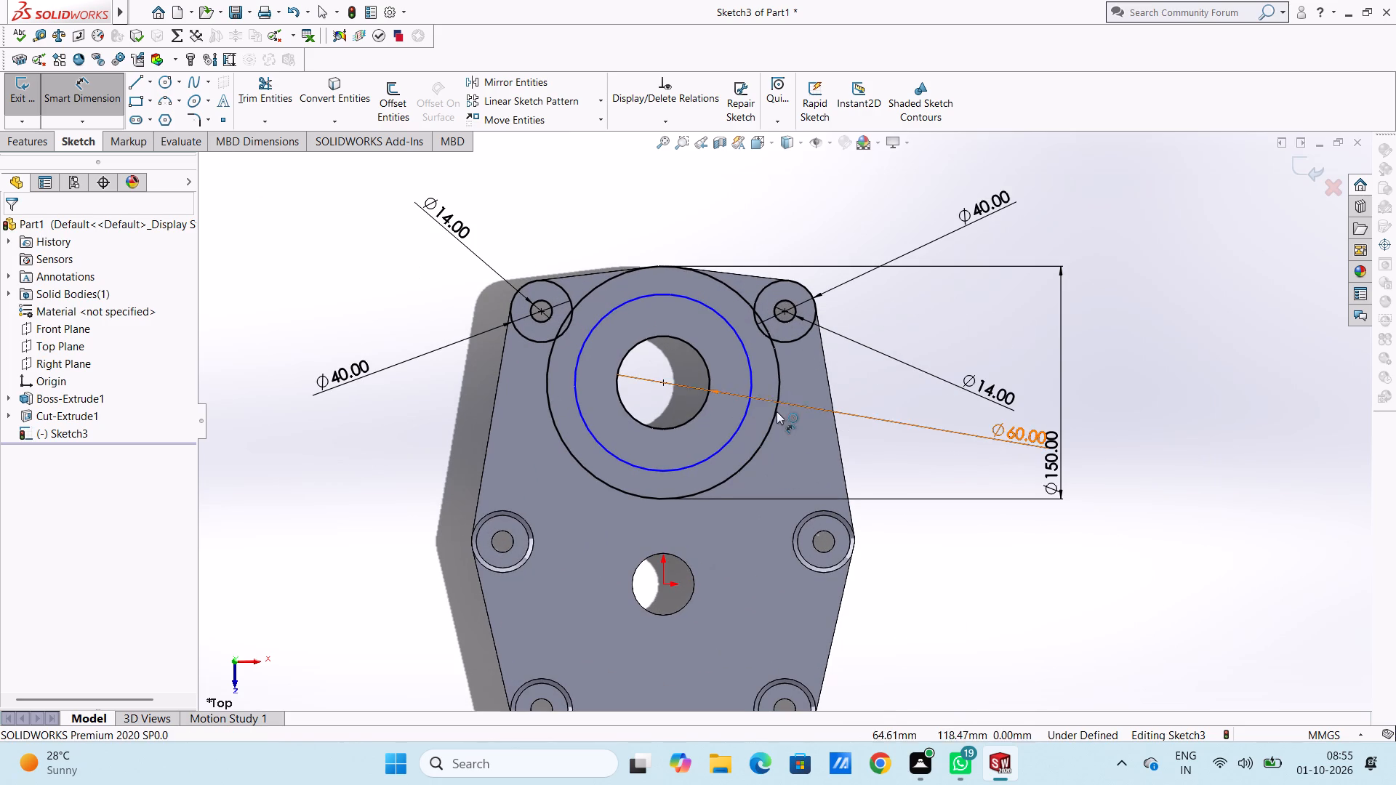
click(751, 375)
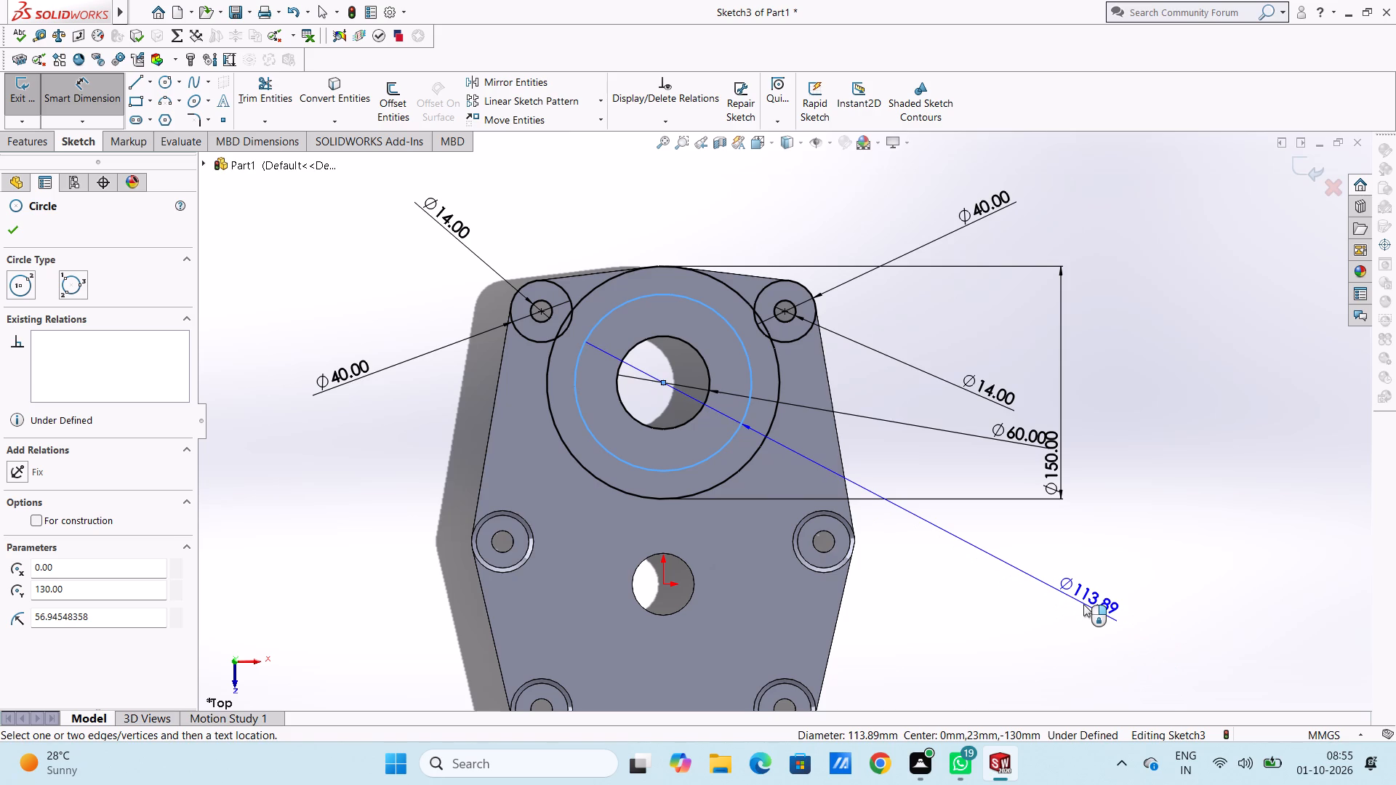
click(1074, 587)
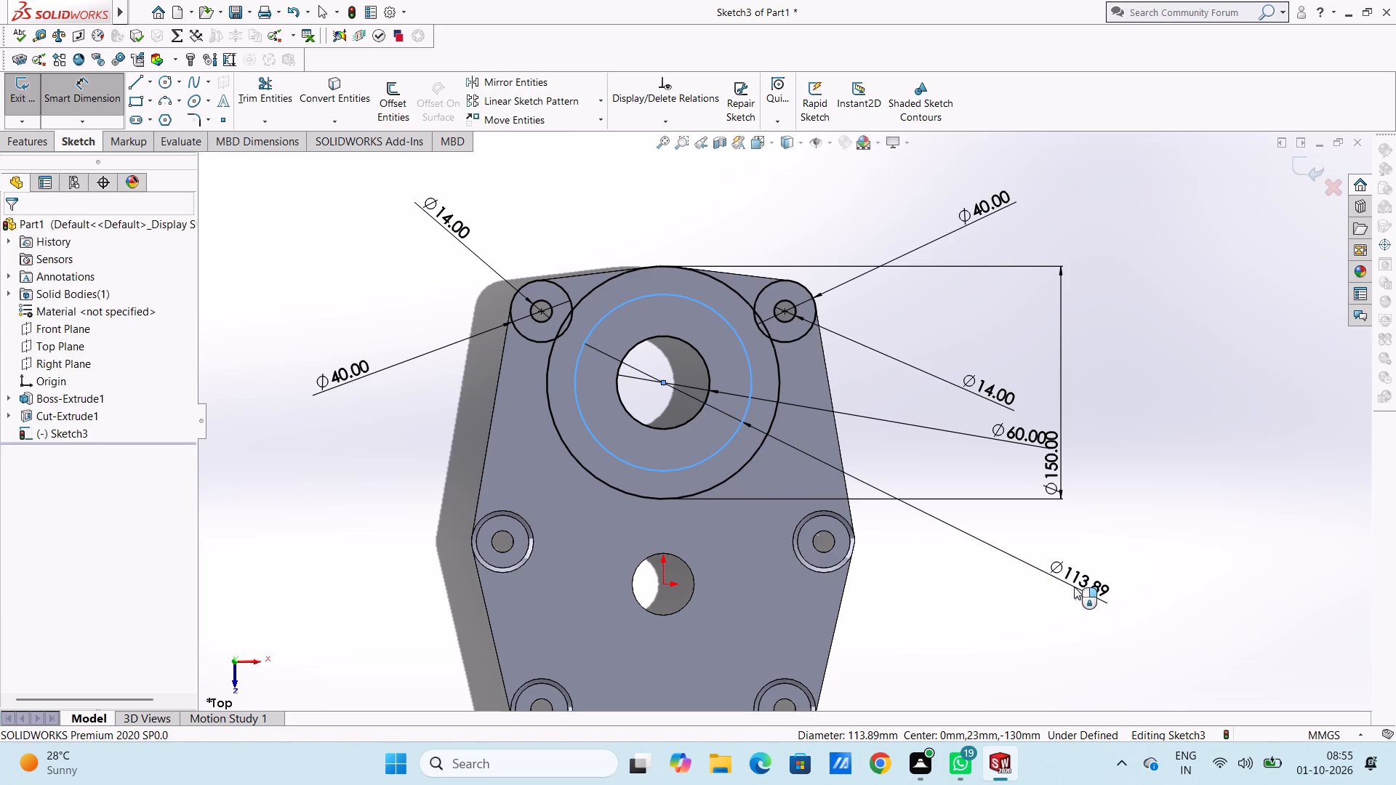
text(125)
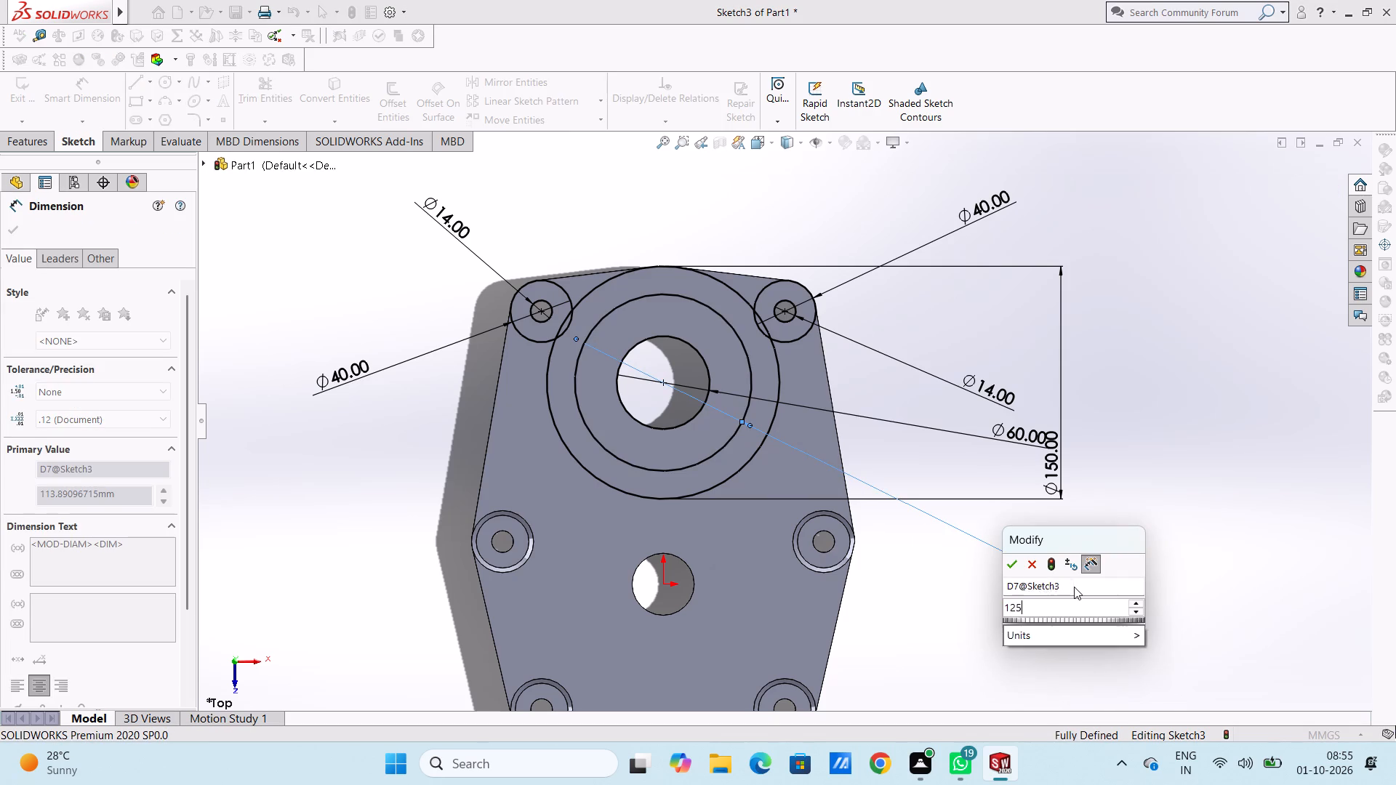
key(Return)
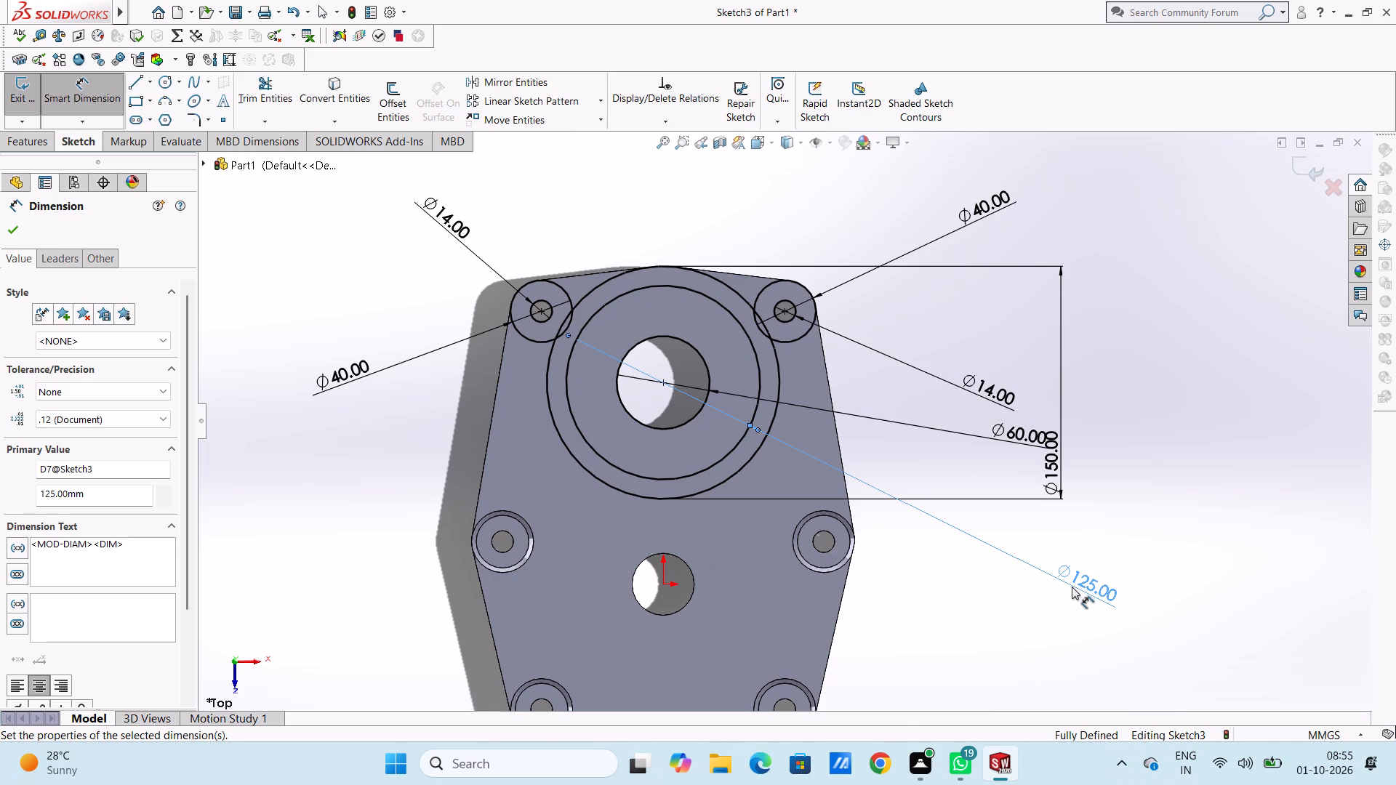
click(1099, 527)
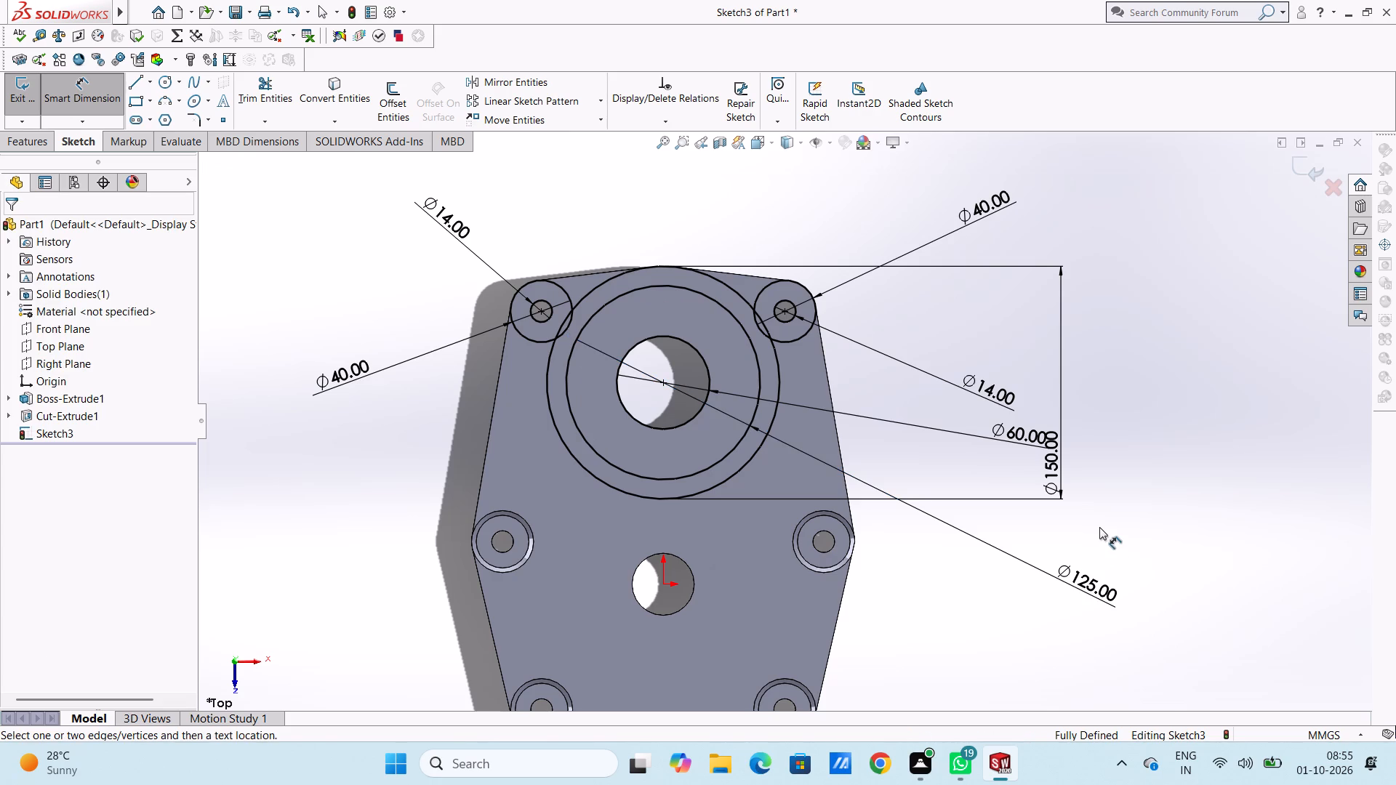
key(Escape)
key(Escape)
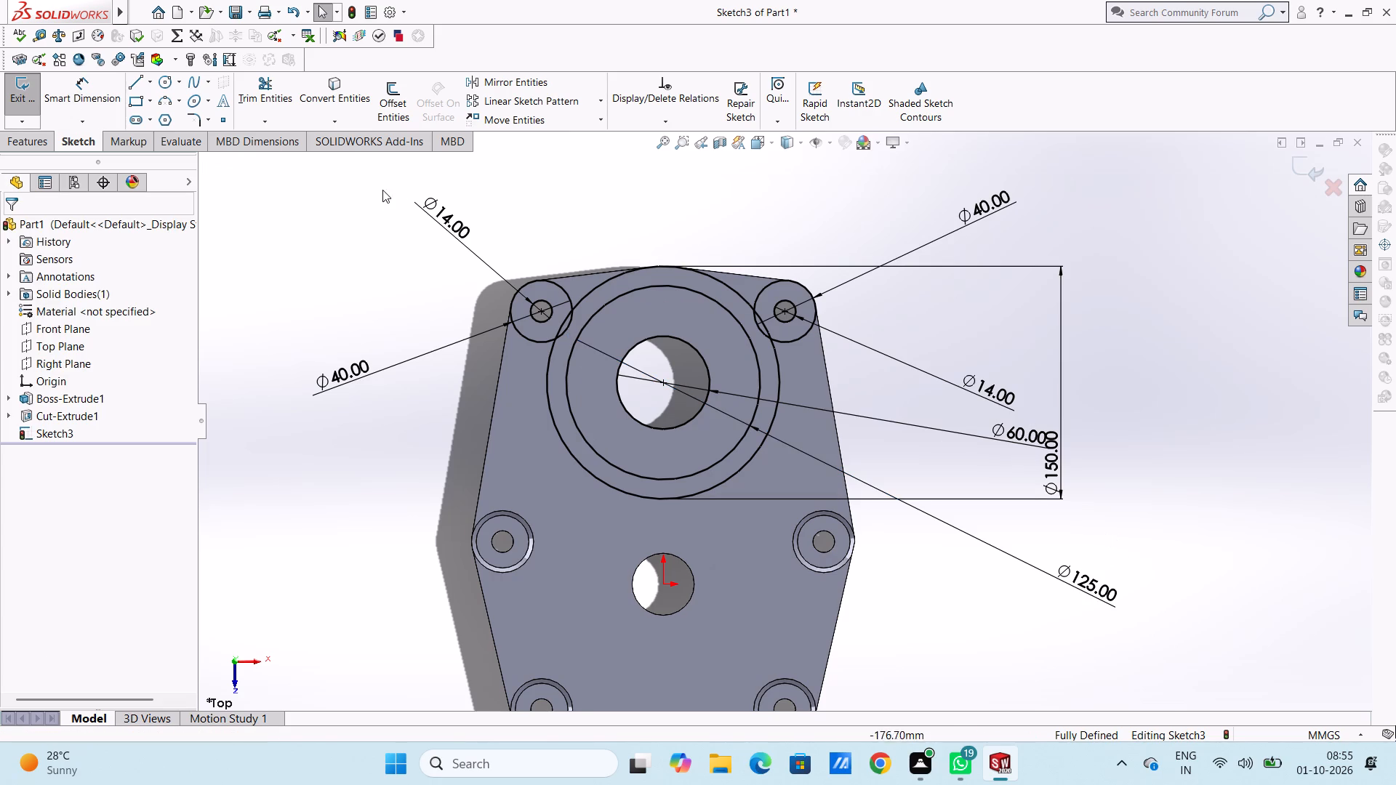
Sketch a horizontal line about 165 mm long from the centre of the concentric circles out past the plate's edge.
click(129, 80)
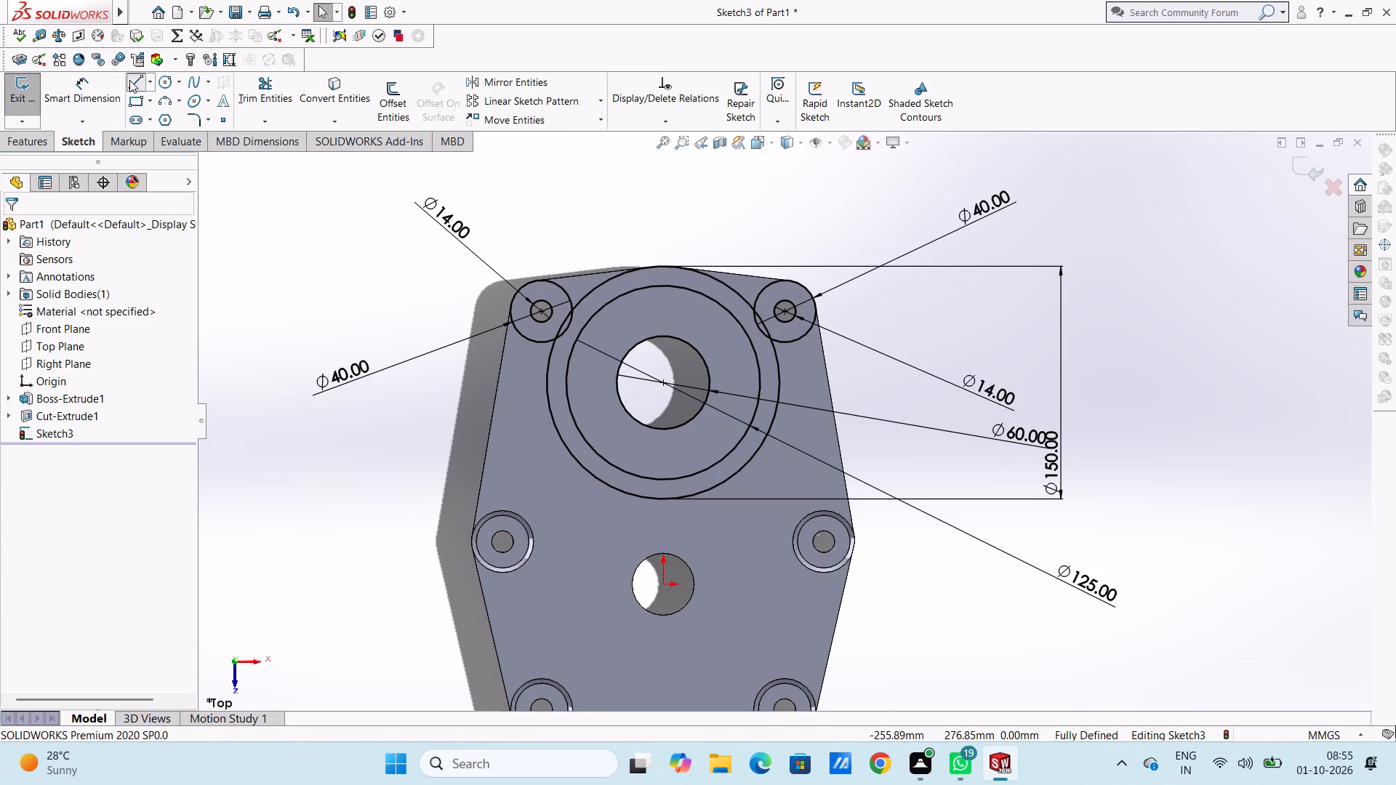
click(666, 386)
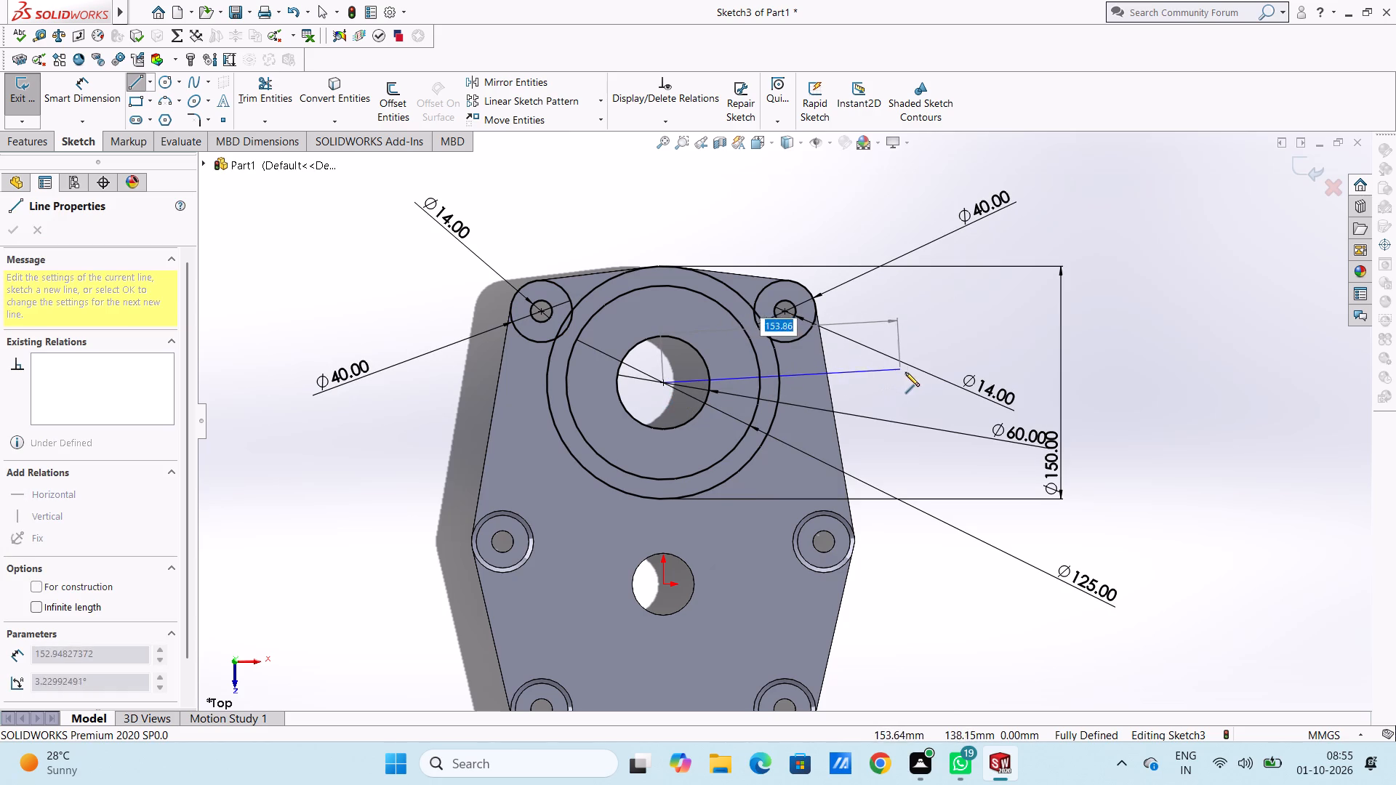
click(920, 380)
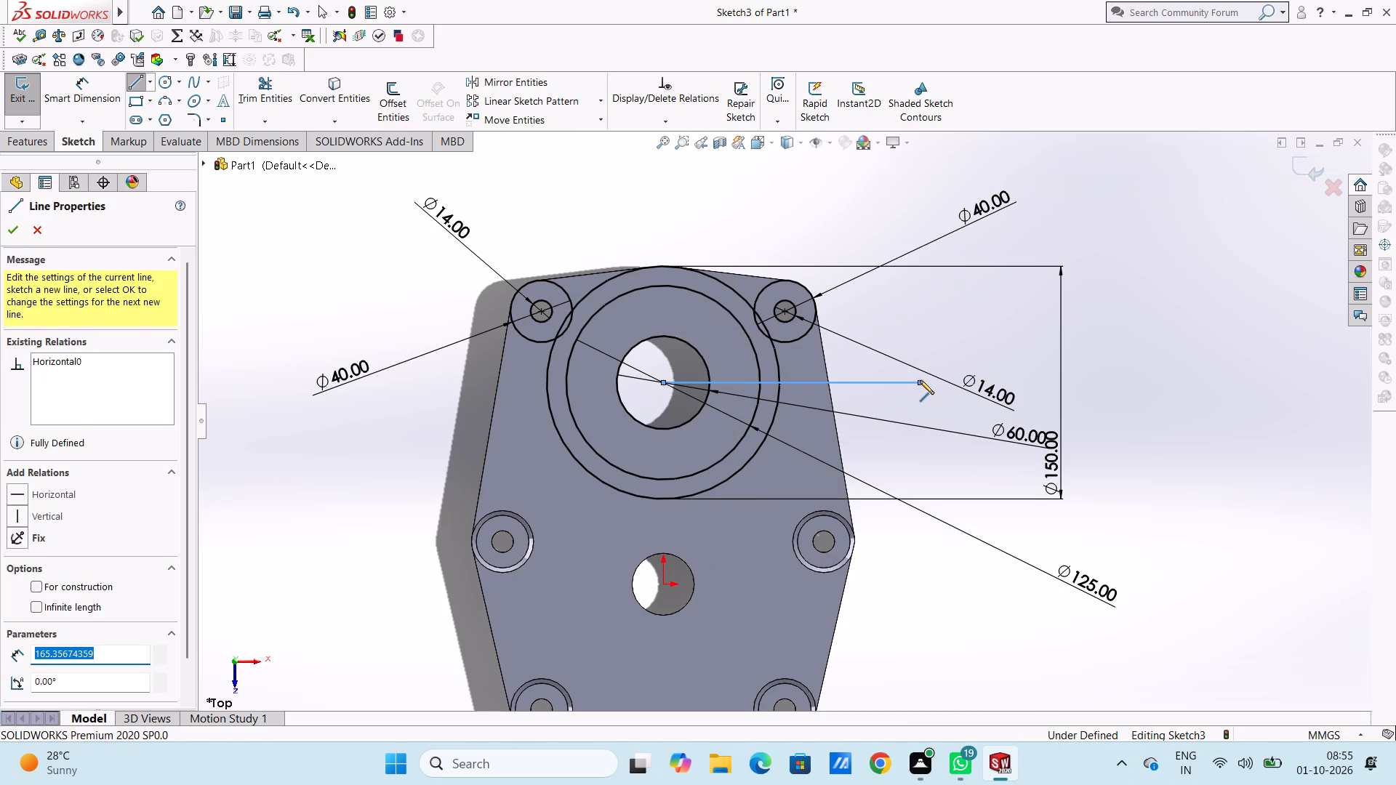
key(Escape)
key(Escape)
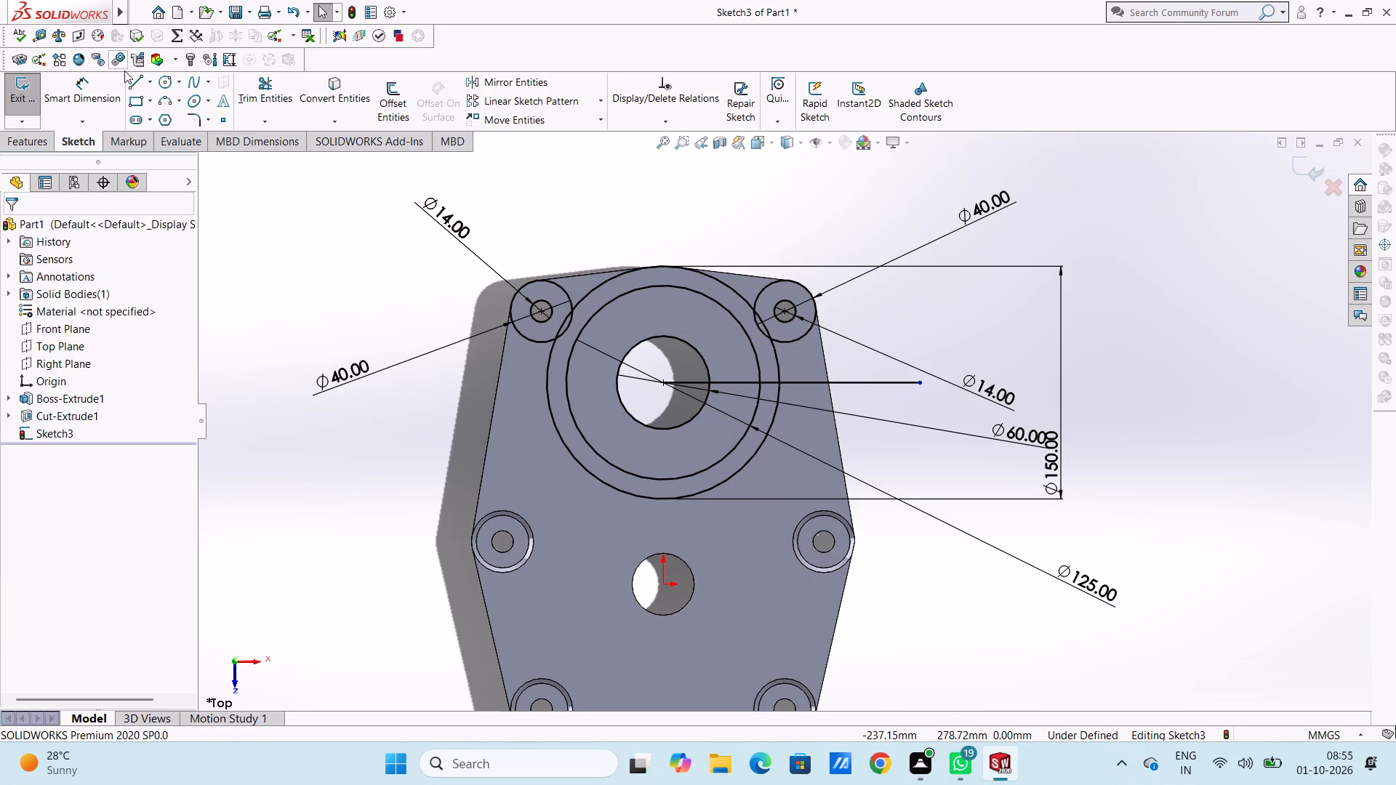
Sketch a slanted line about 175 mm long from the same centre, rising at about 69° beyond the plate's upper edge.
click(132, 78)
scroll(691, 353, up, 2)
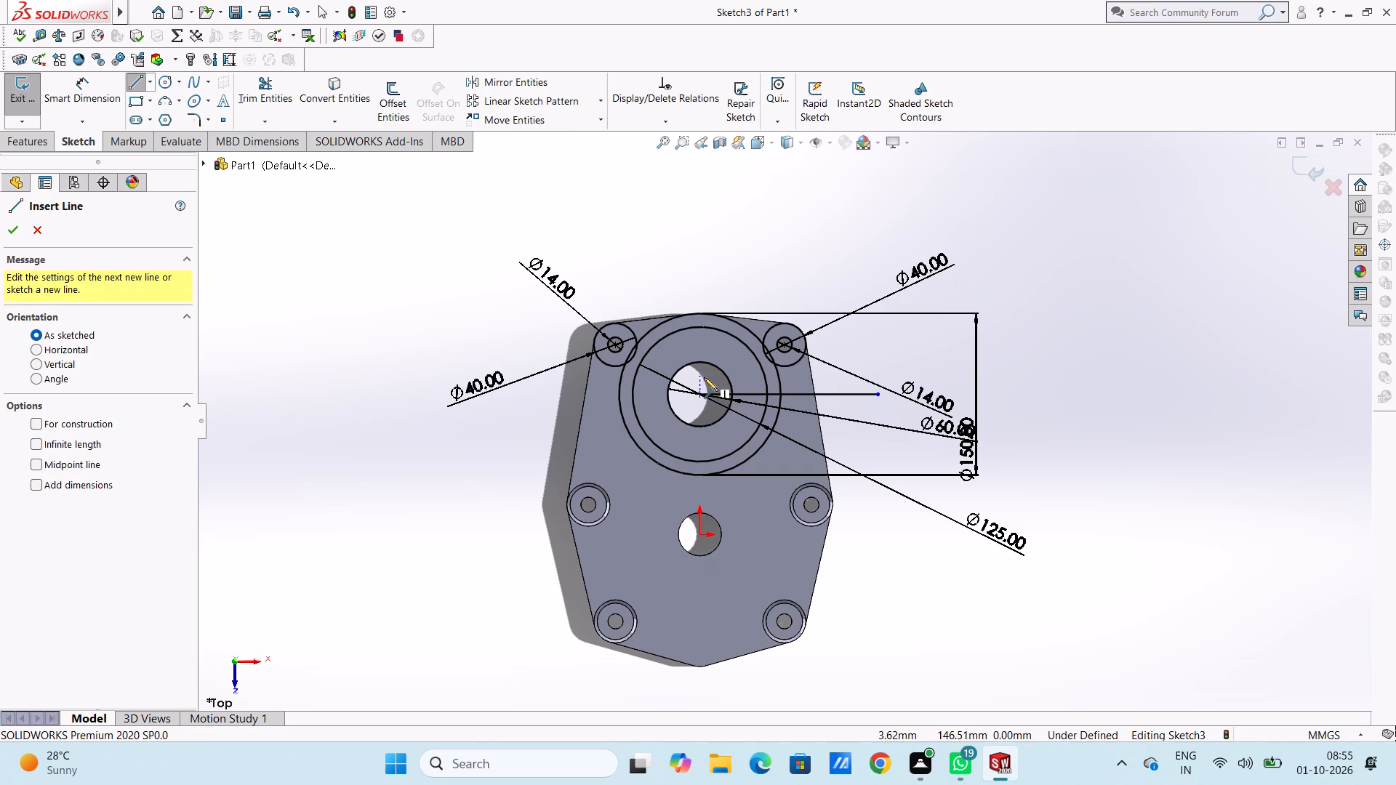
click(700, 392)
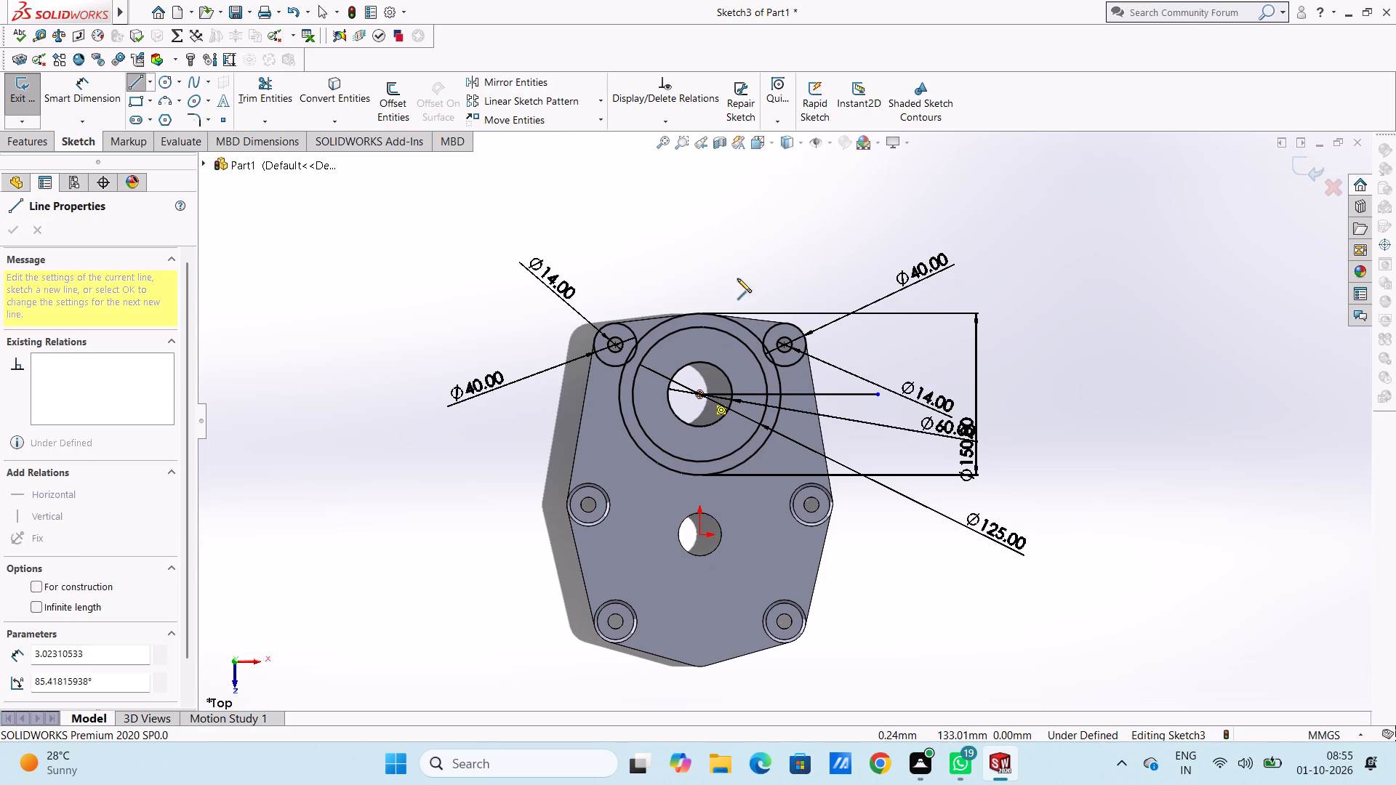
click(766, 218)
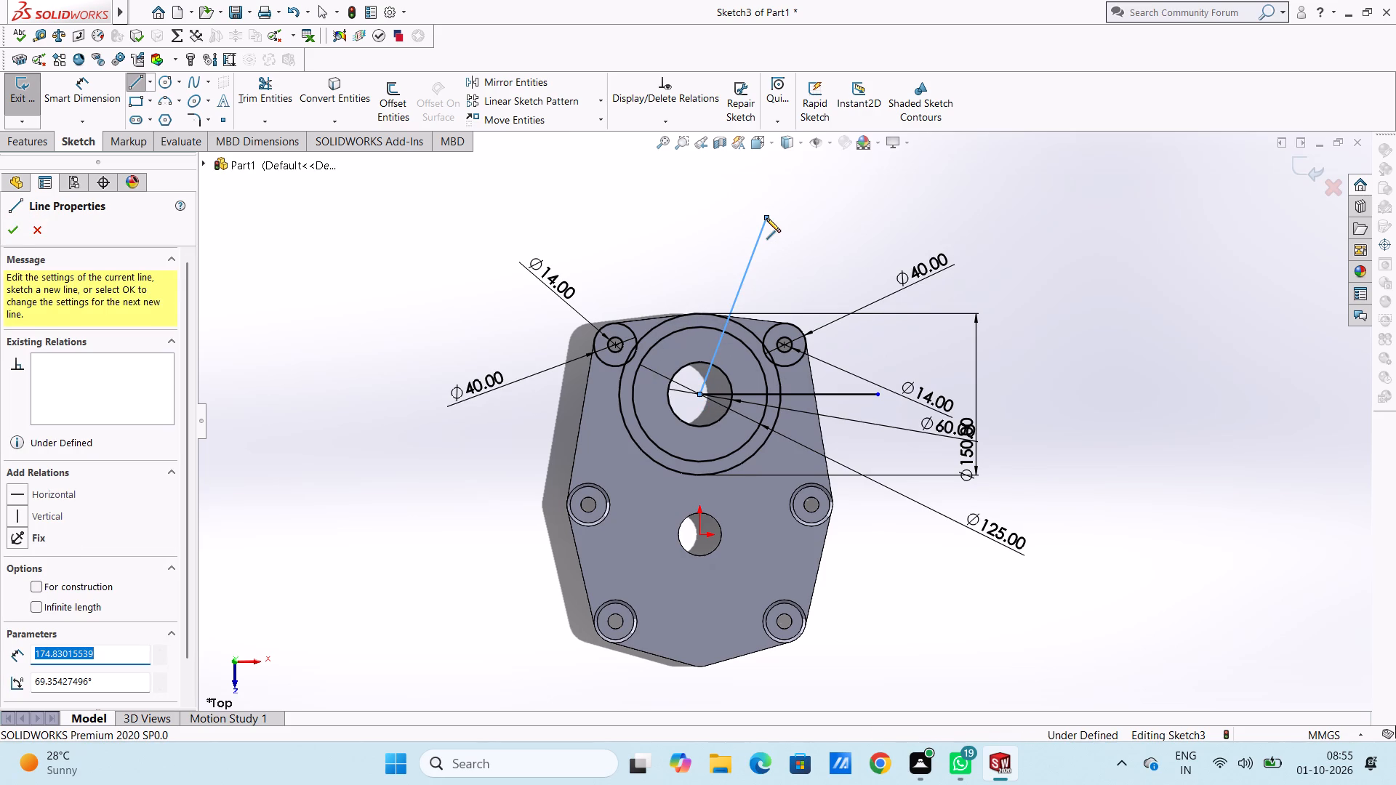
key(Escape)
key(Escape)
key(Escape)
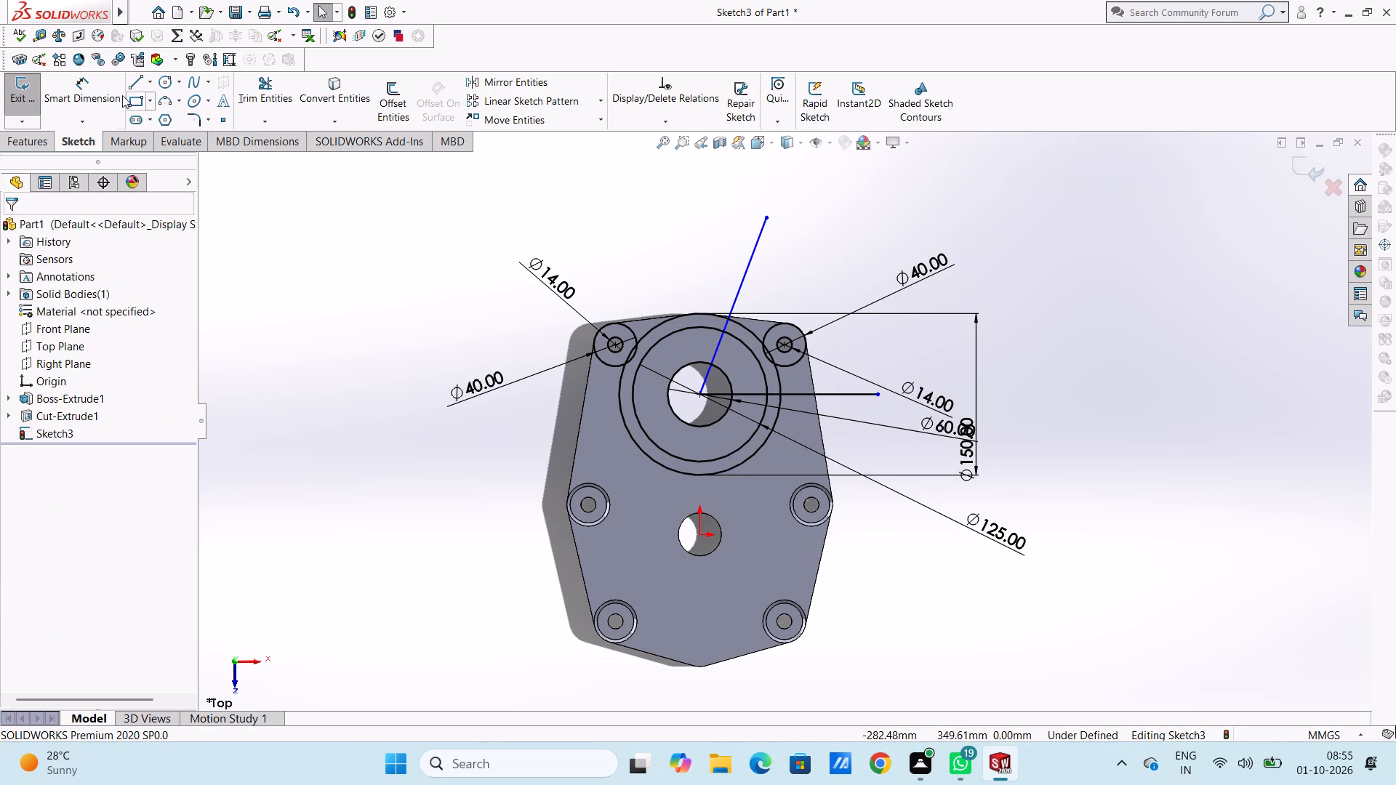
Set the angle between the slanted line and the horizontal line to 45°.
click(97, 95)
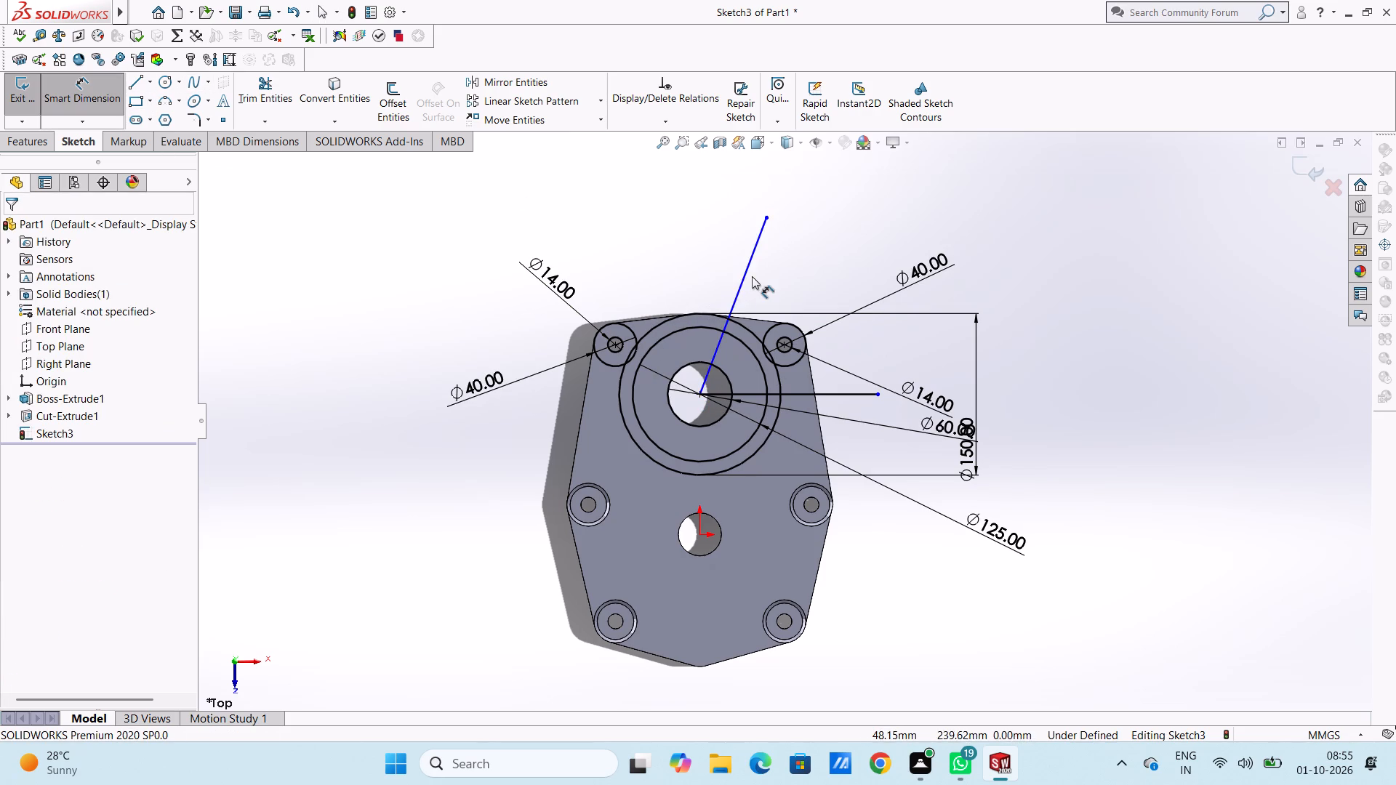
click(747, 273)
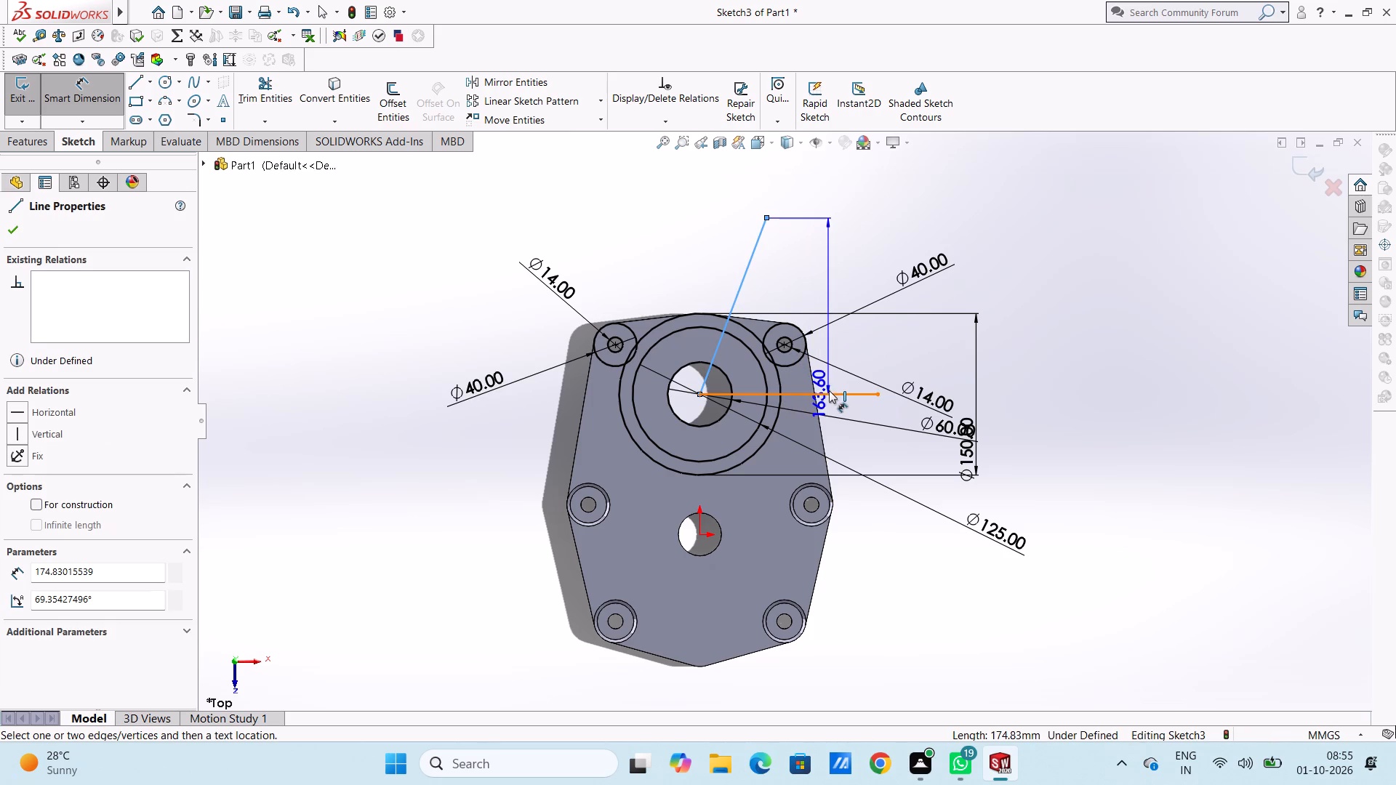
click(830, 391)
click(979, 228)
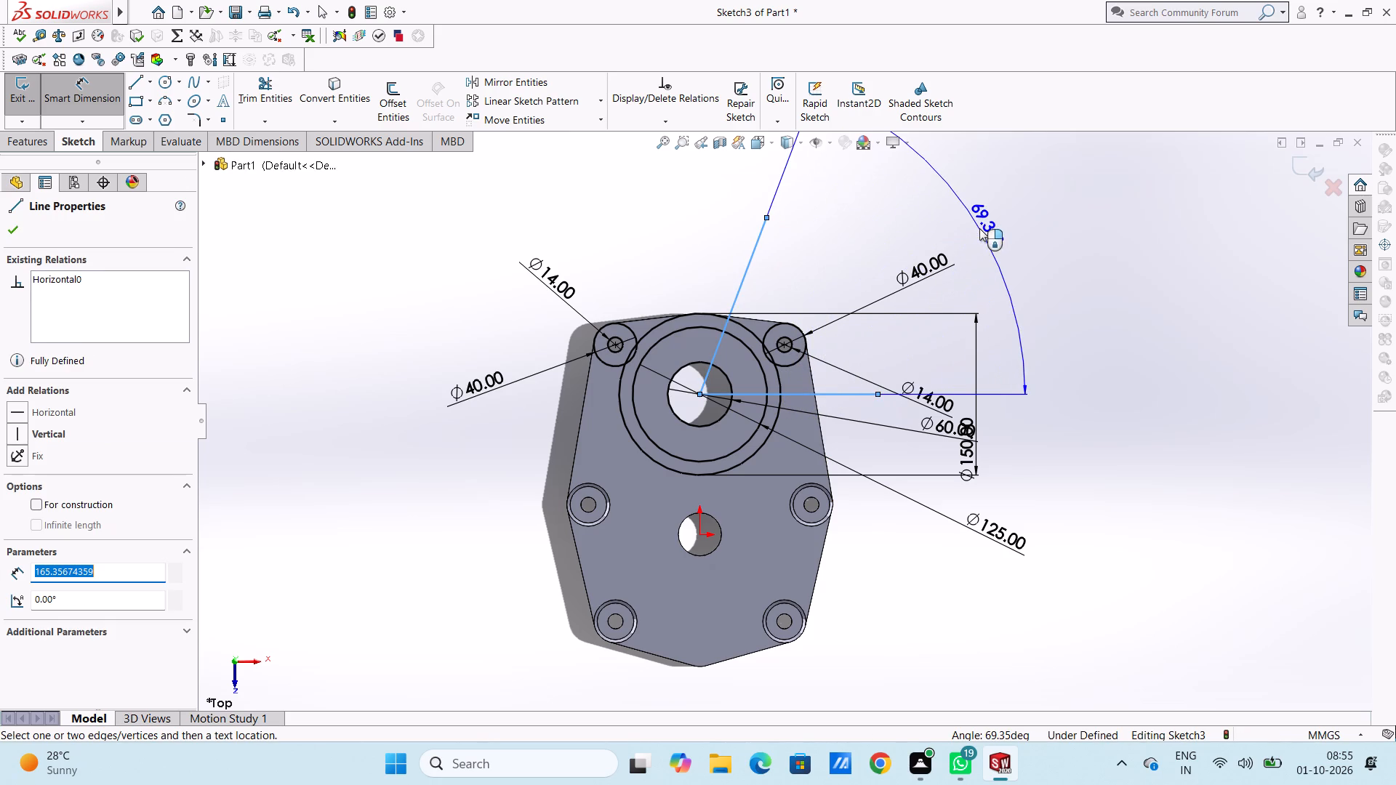
text(45)
key(Return)
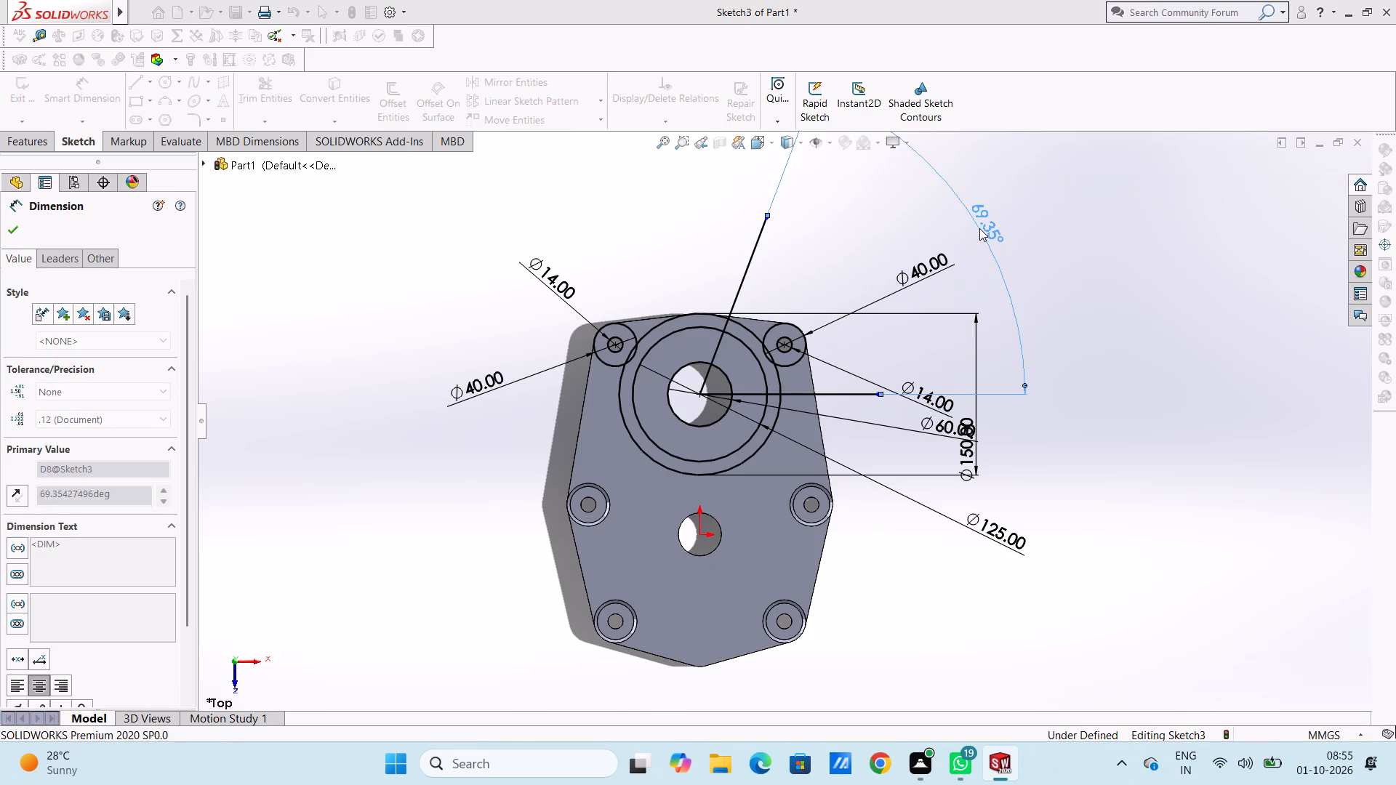
click(783, 226)
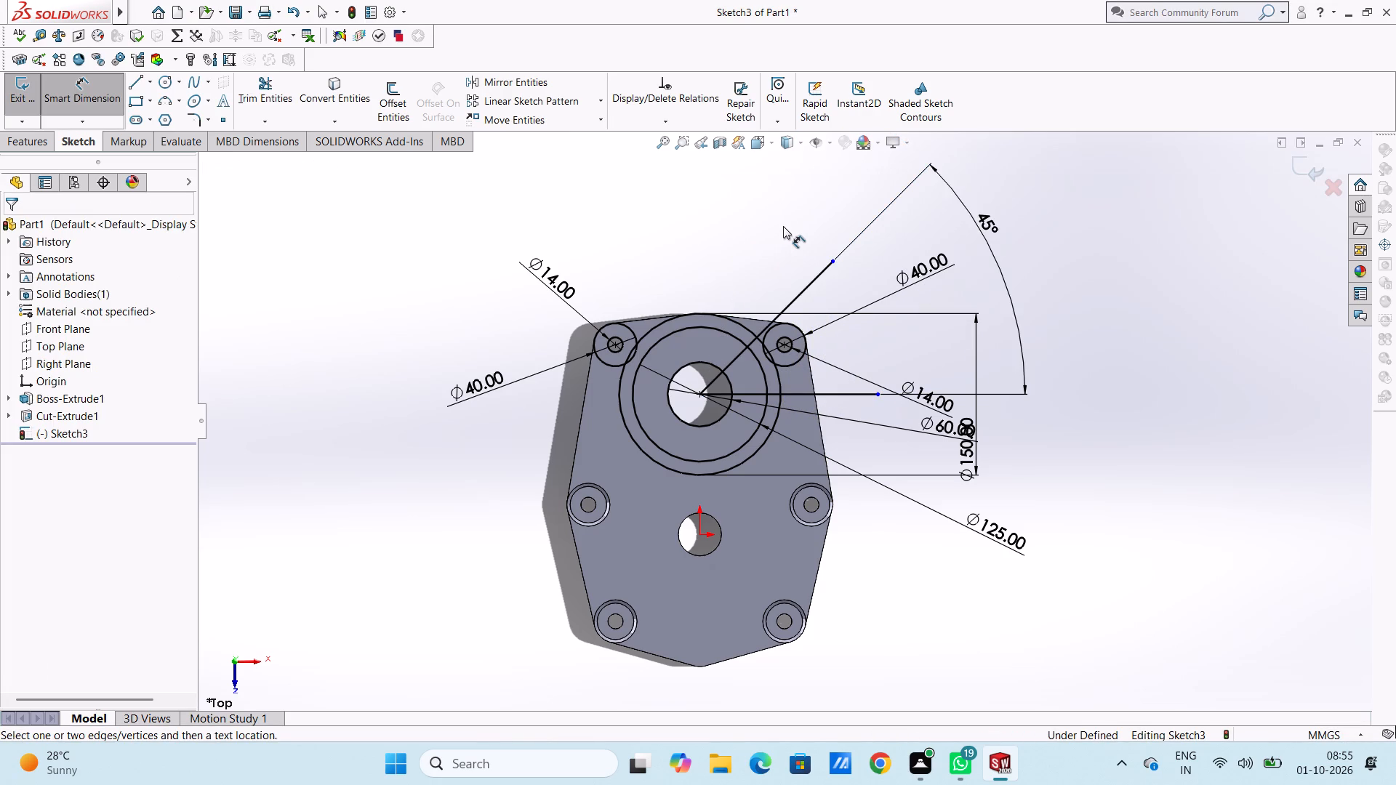
key(Escape)
key(Escape)
Sketch a circle of 5 mm radius centred where the 45° line crosses the 125 mm circle.
scroll(778, 374, down, 3)
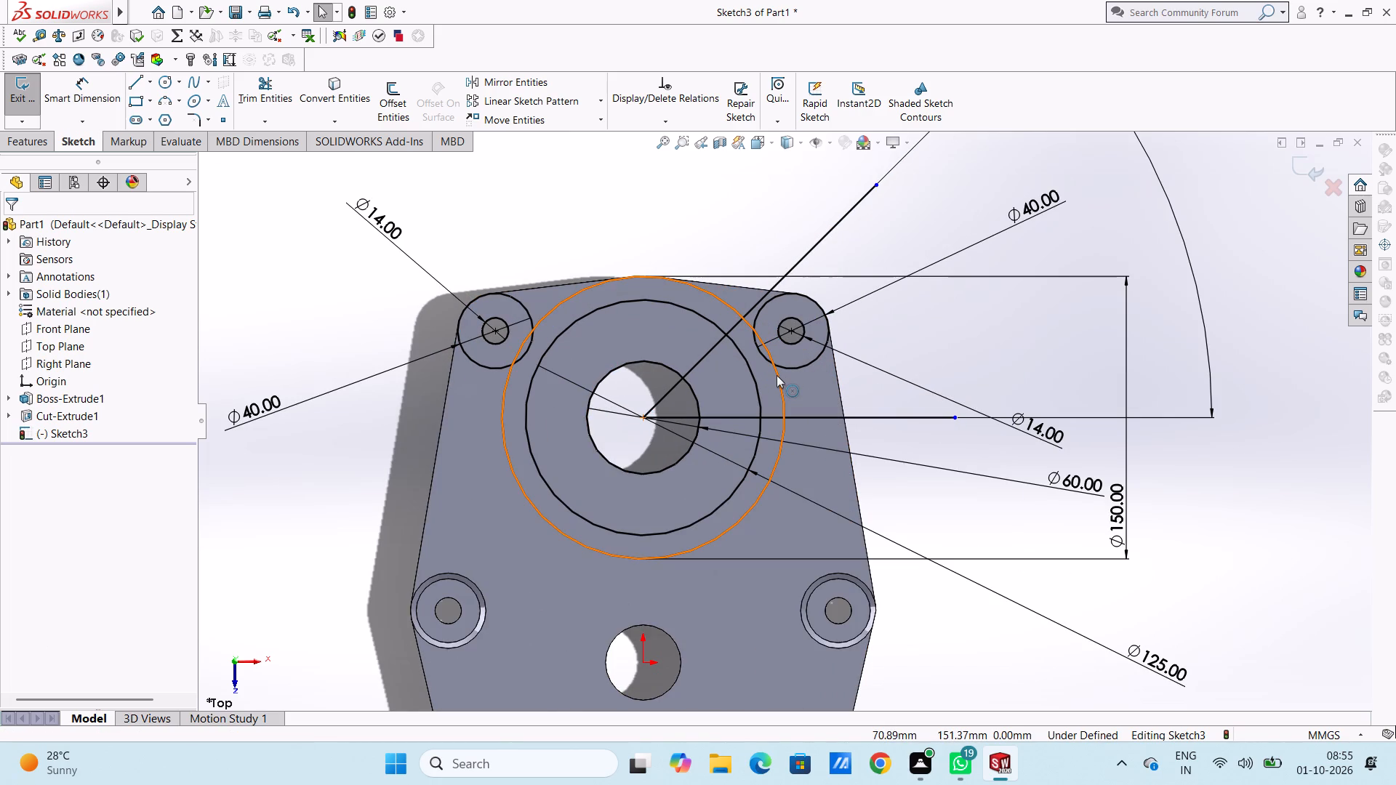
scroll(754, 318, down, 5)
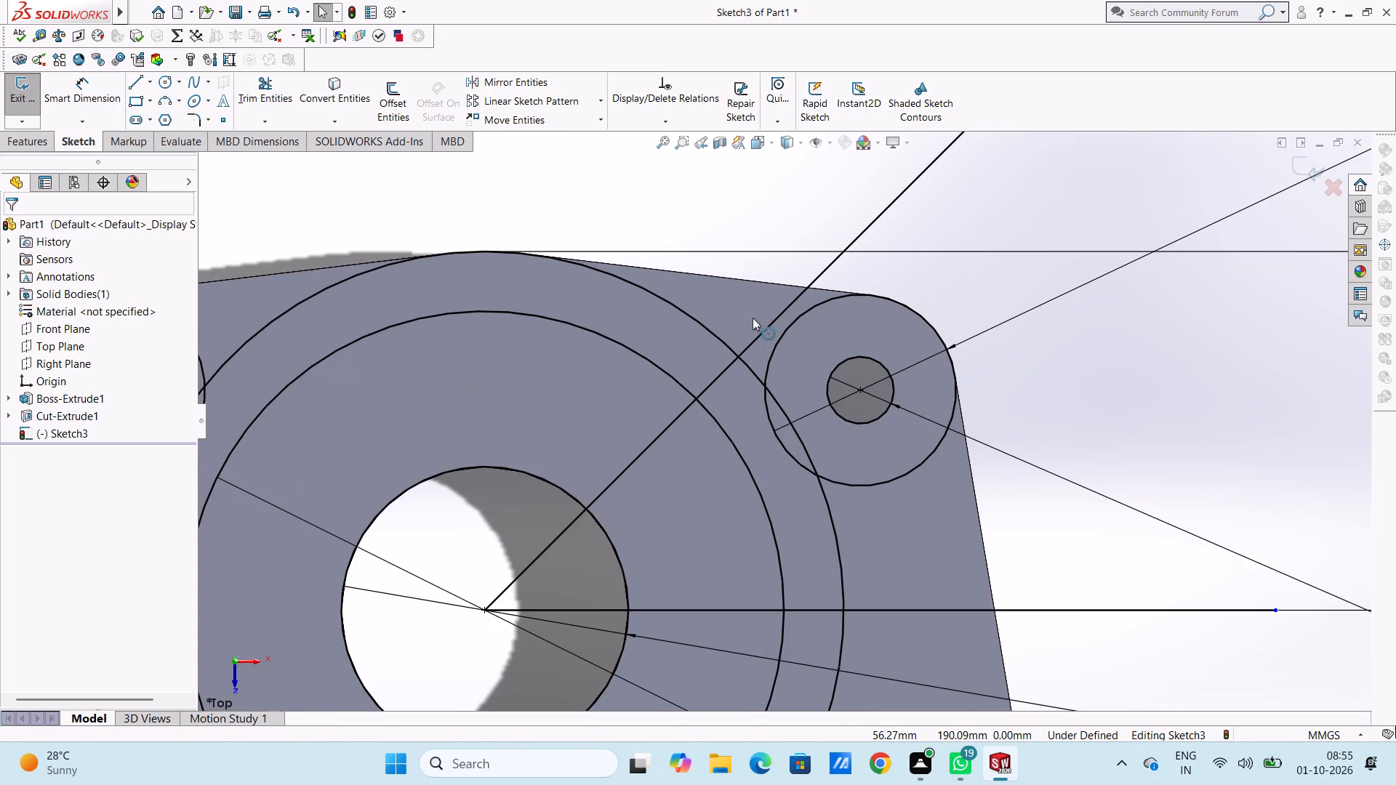
click(167, 78)
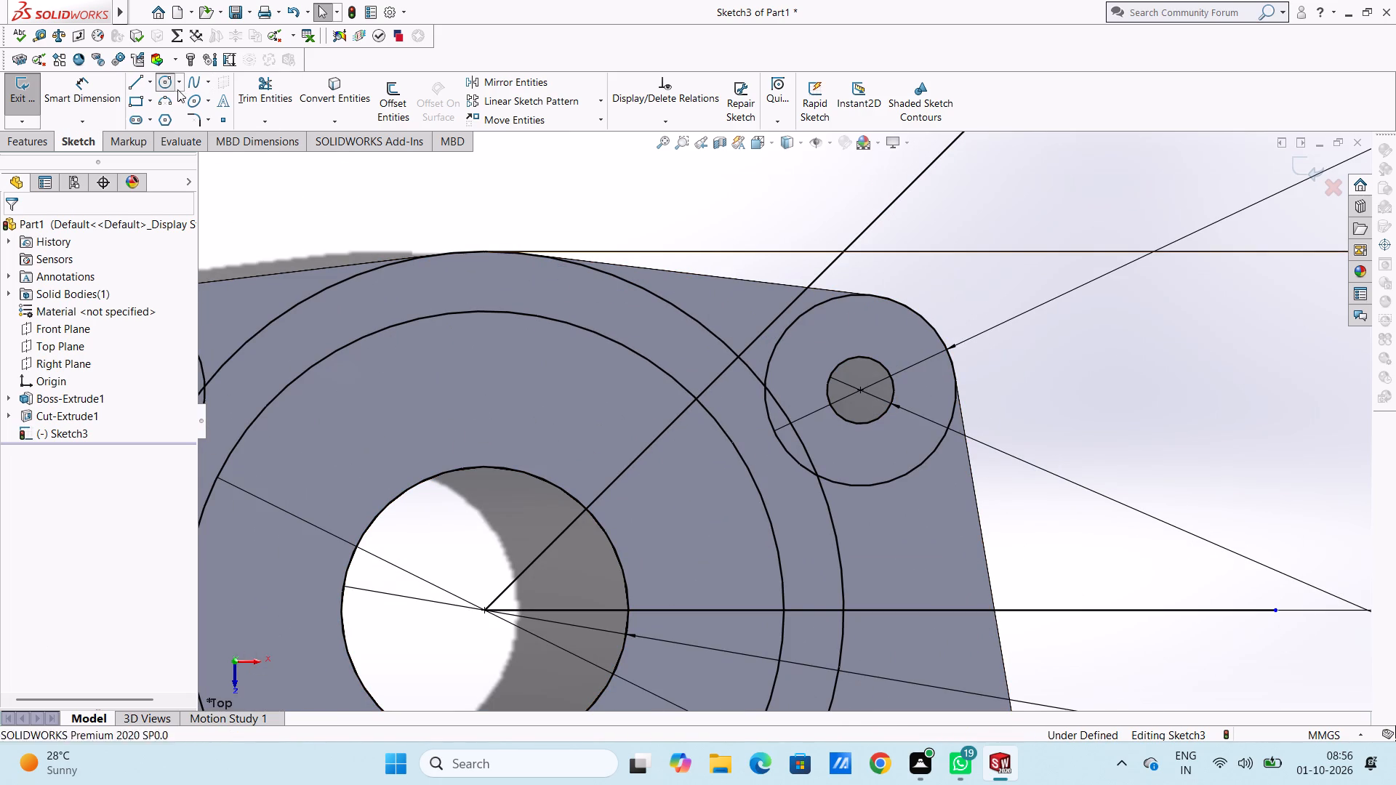
click(696, 398)
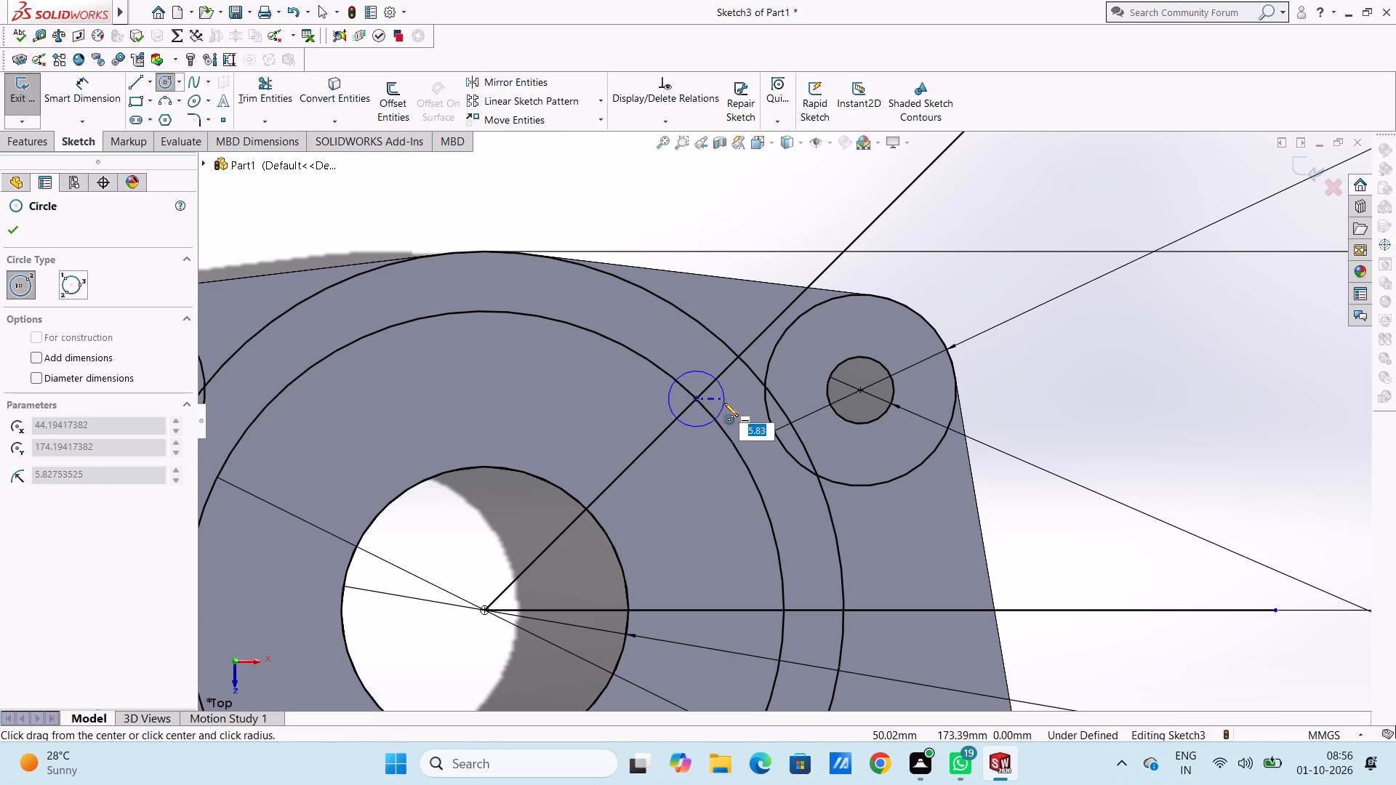
key(5)
key(Return)
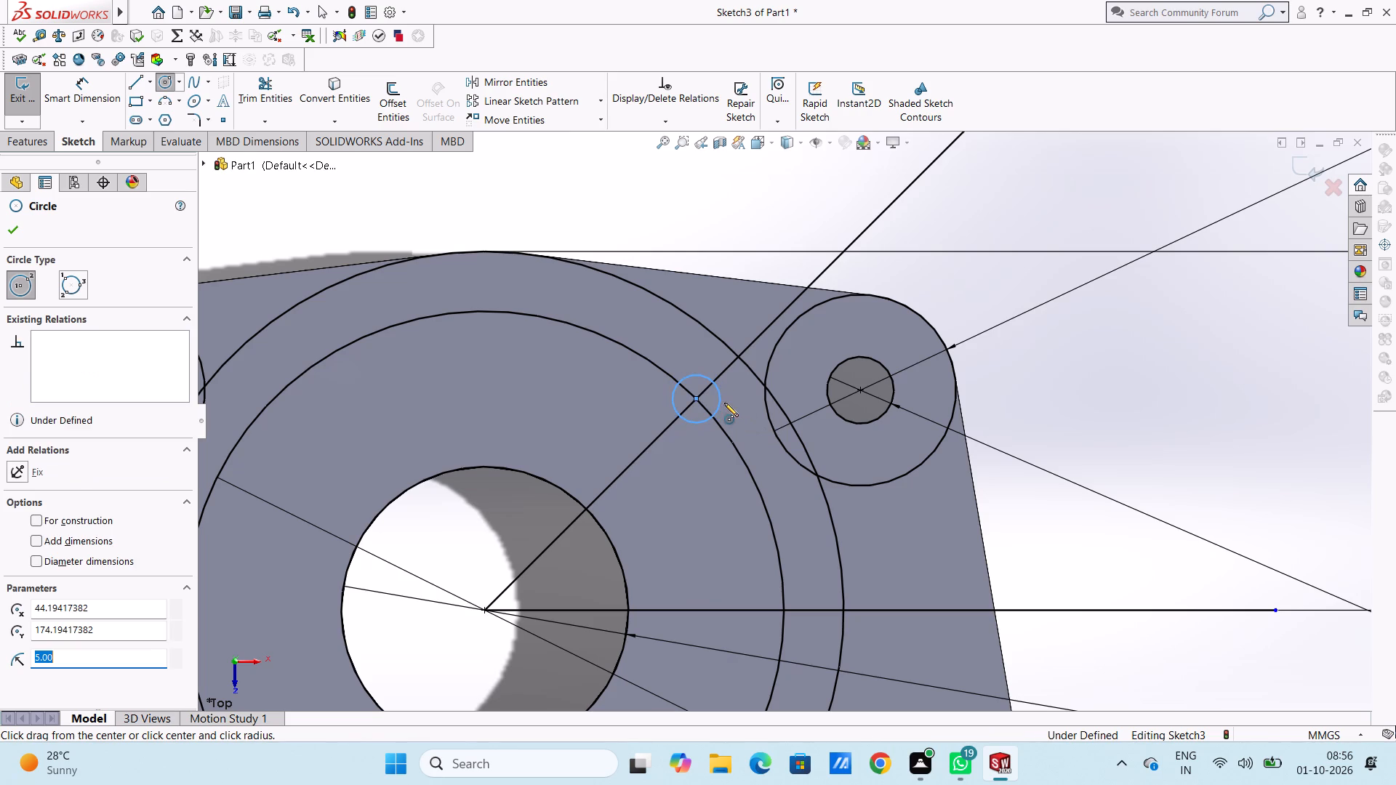
scroll(724, 403, up, 13)
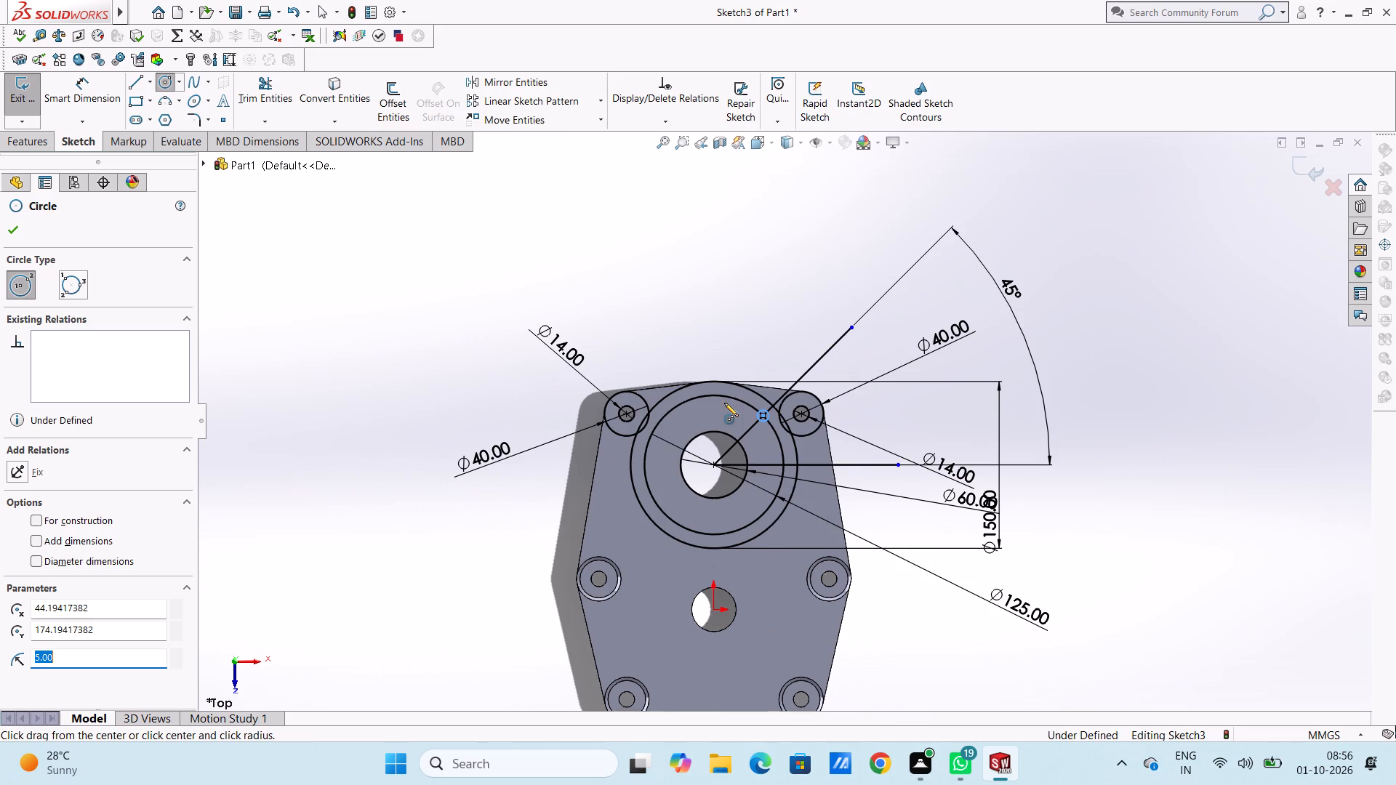
click(7, 226)
Add a diameter dimension to the small circle on the 45° line, placing it above the plate.
scroll(763, 472, down, 4)
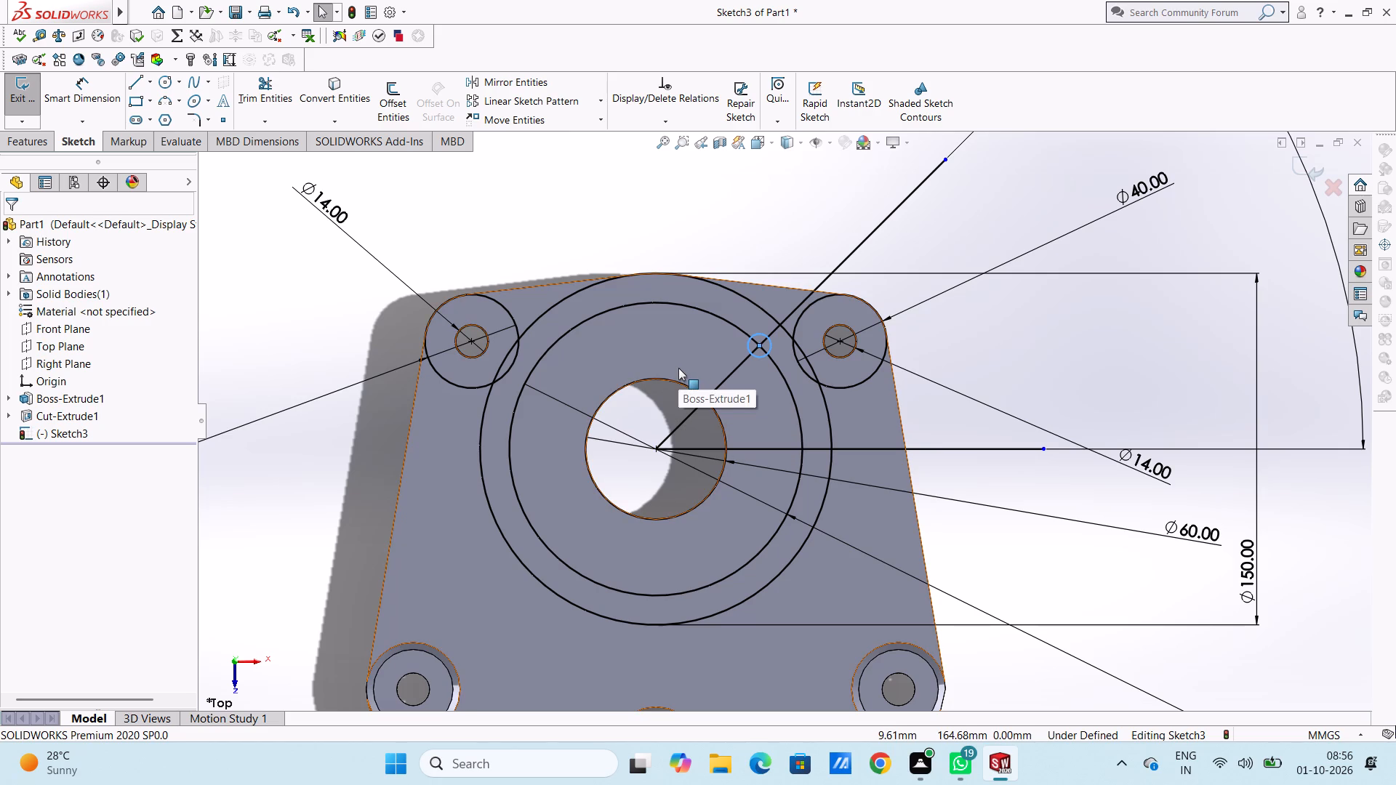
scroll(888, 425, up, 4)
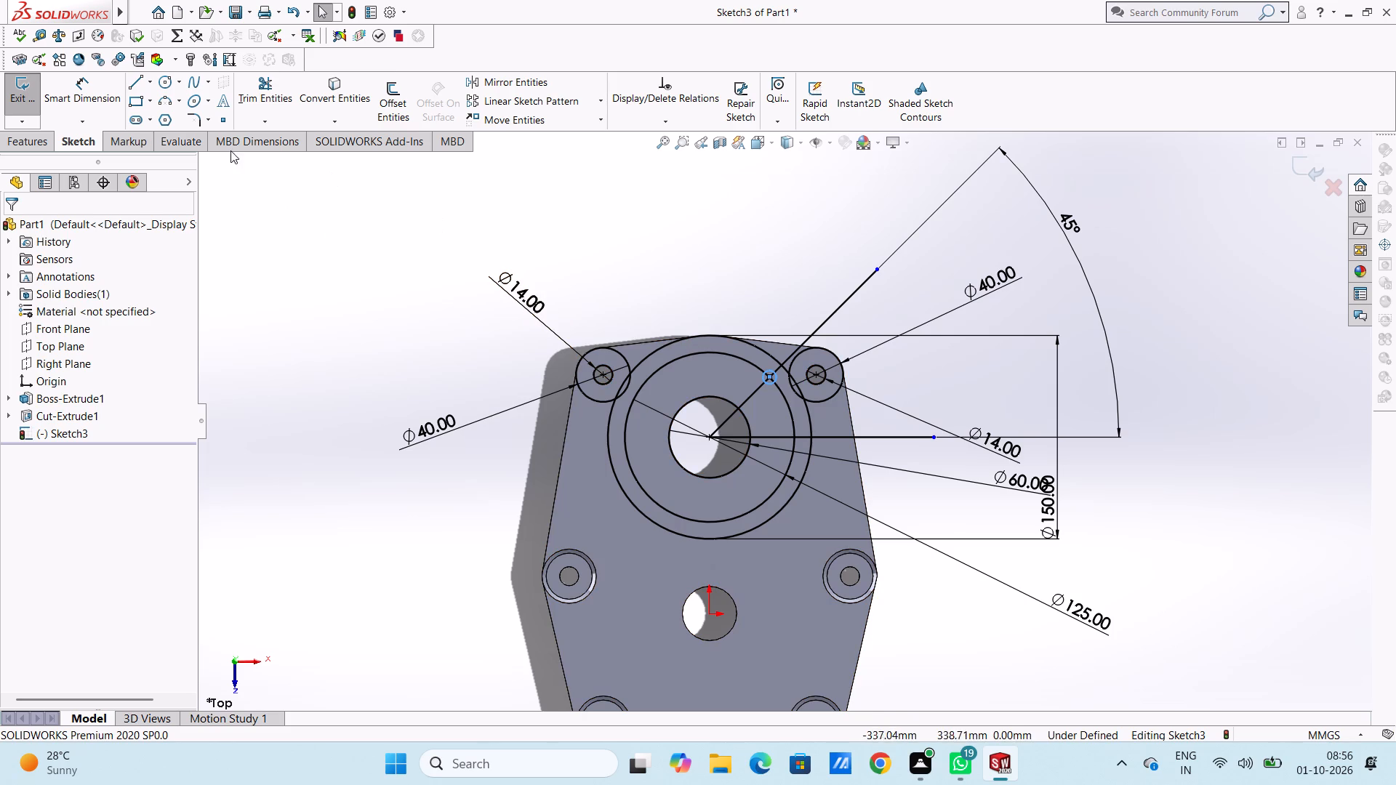
click(97, 84)
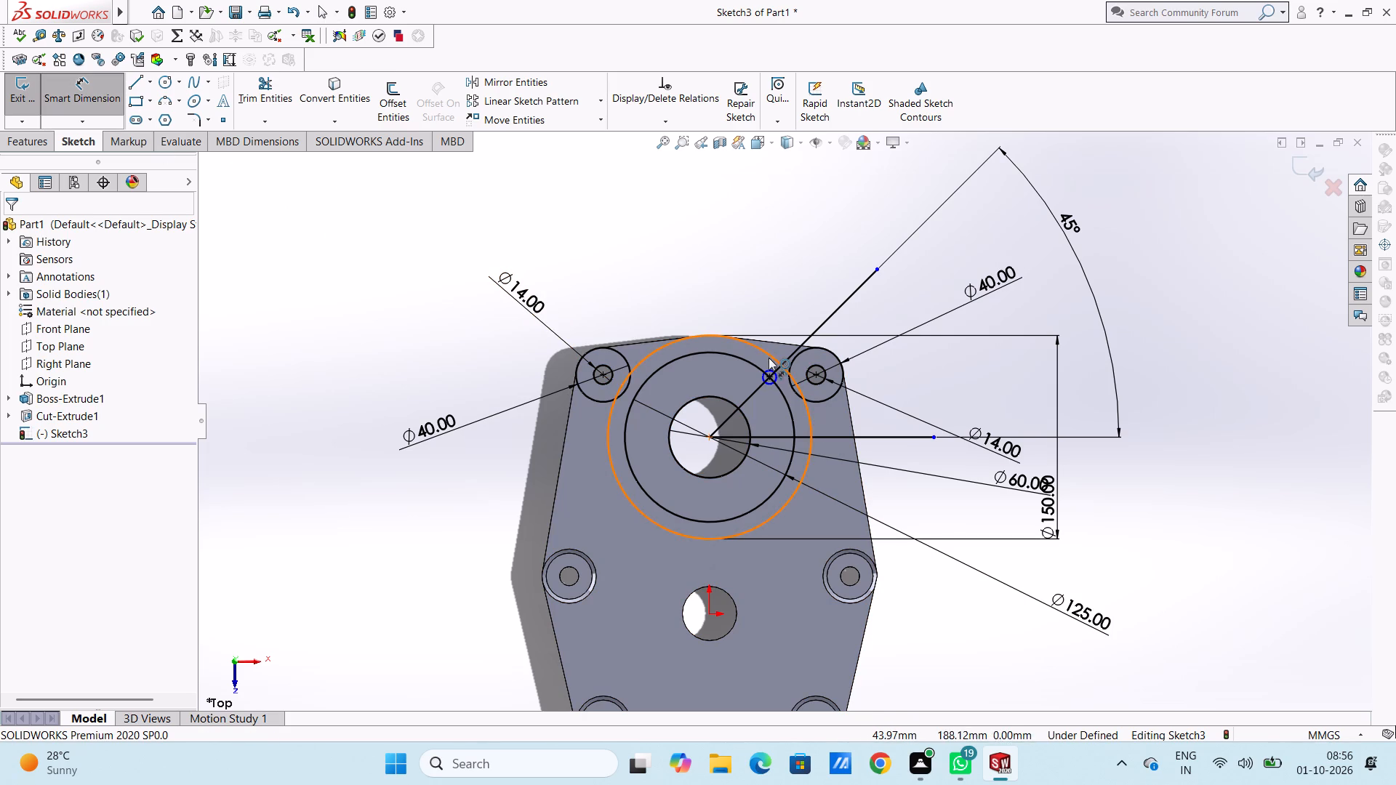
click(769, 369)
click(793, 225)
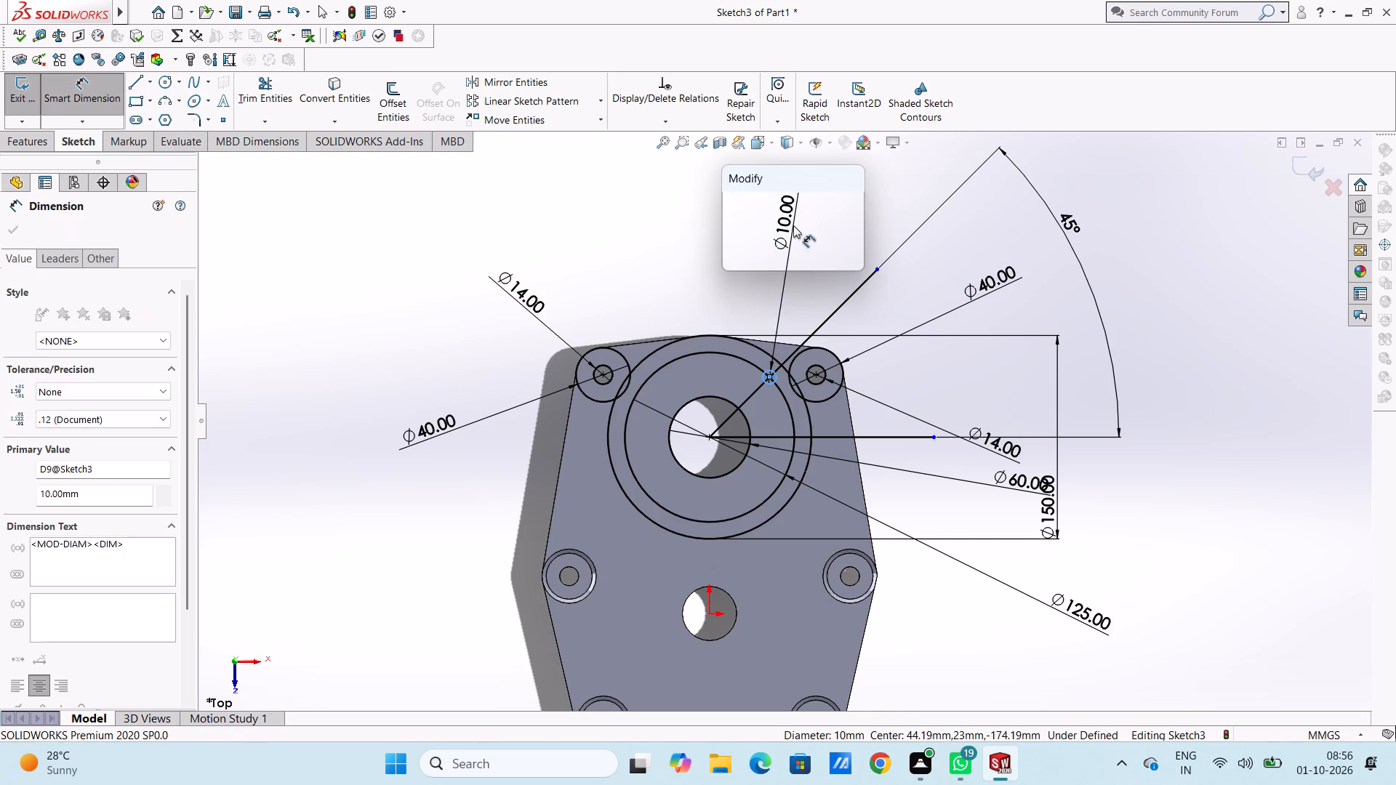
click(736, 204)
click(720, 239)
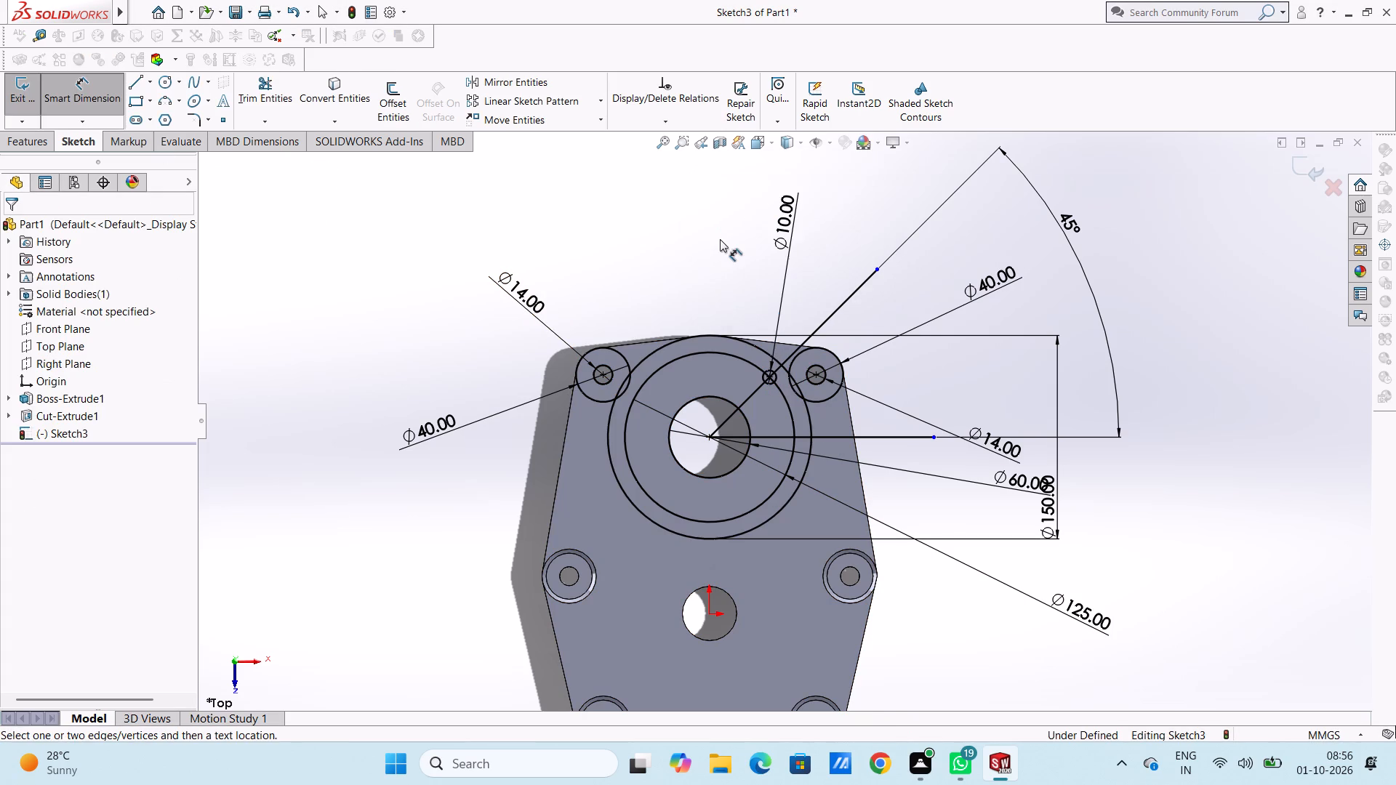
key(Escape)
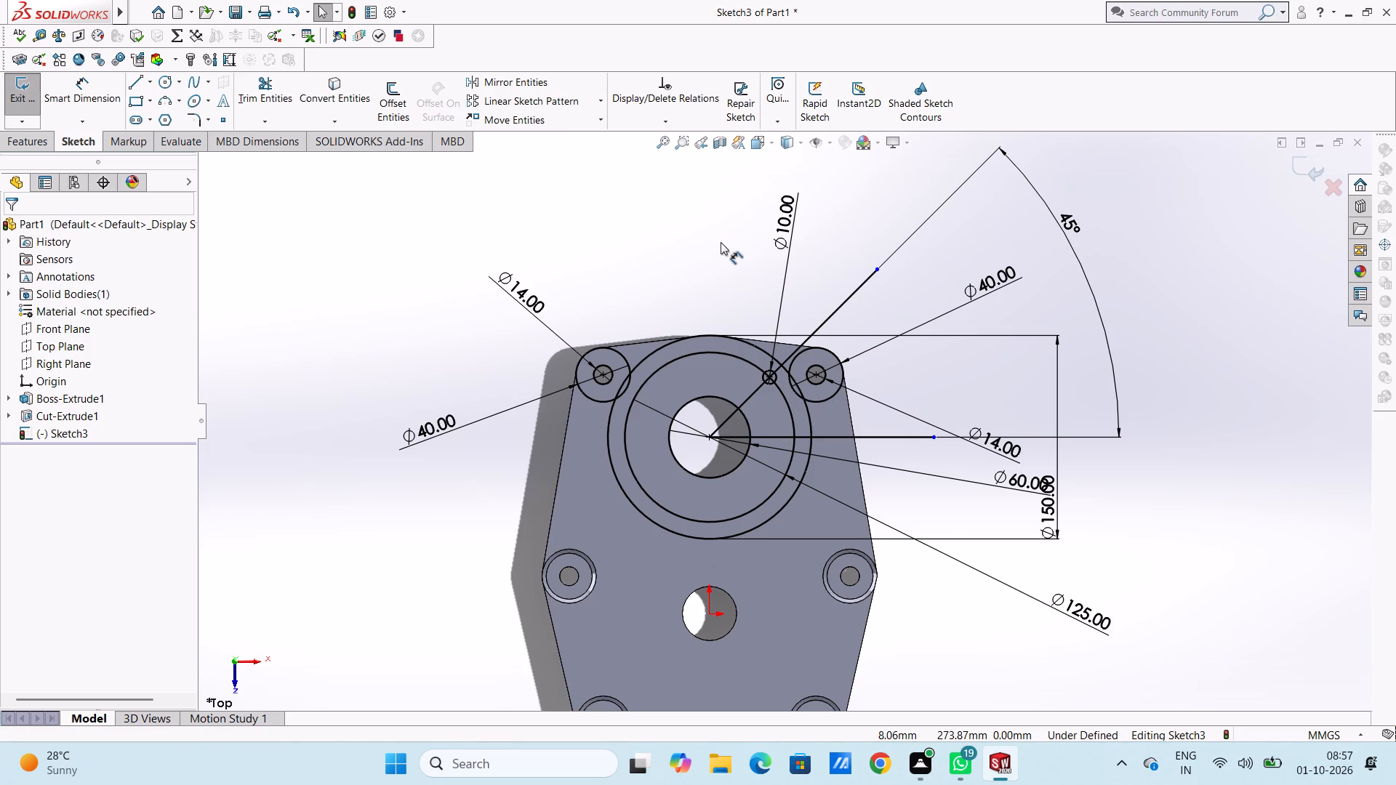
key(Escape)
Circular-pattern the 10 mm circle into 4 equally spaced instances over 360° about the centre of the 125 mm circle.
scroll(794, 396, down, 5)
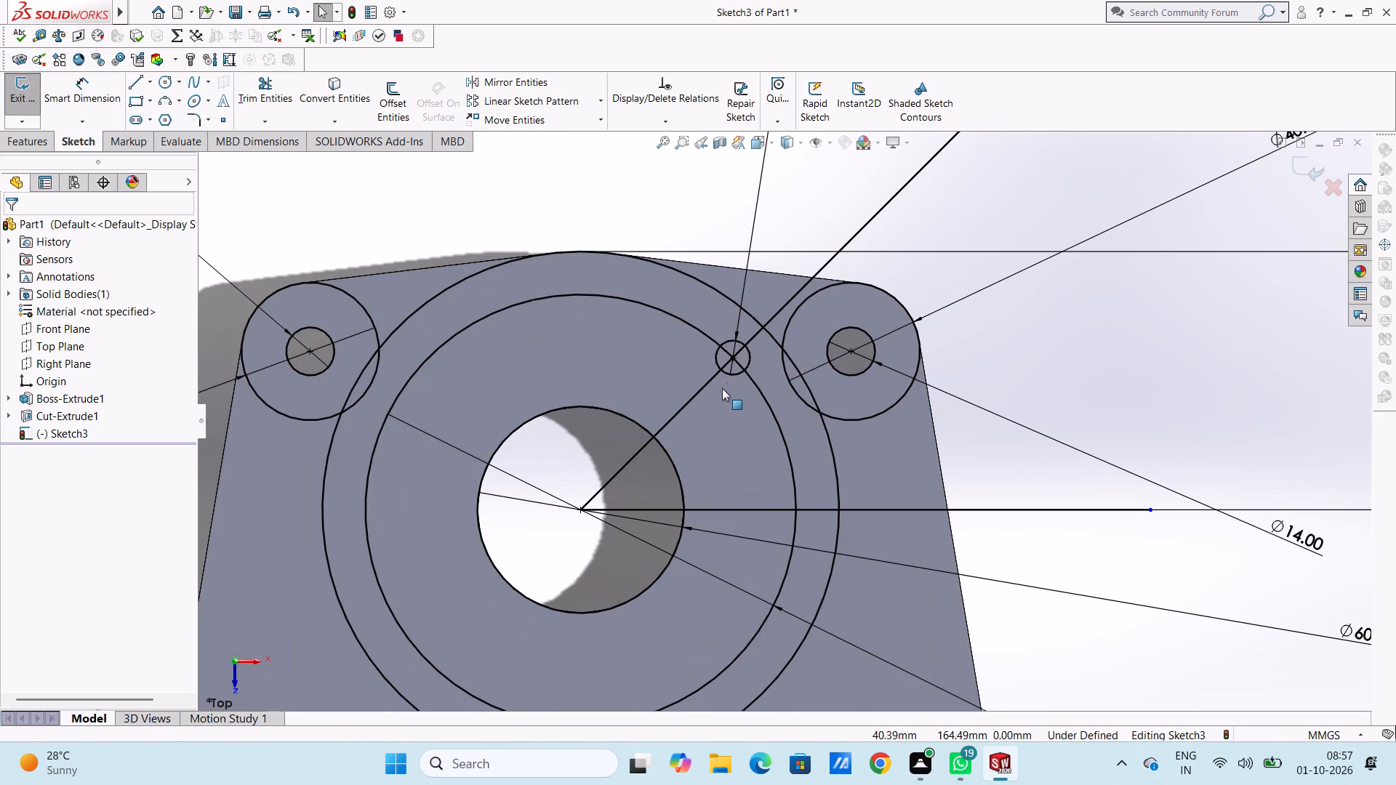
click(731, 377)
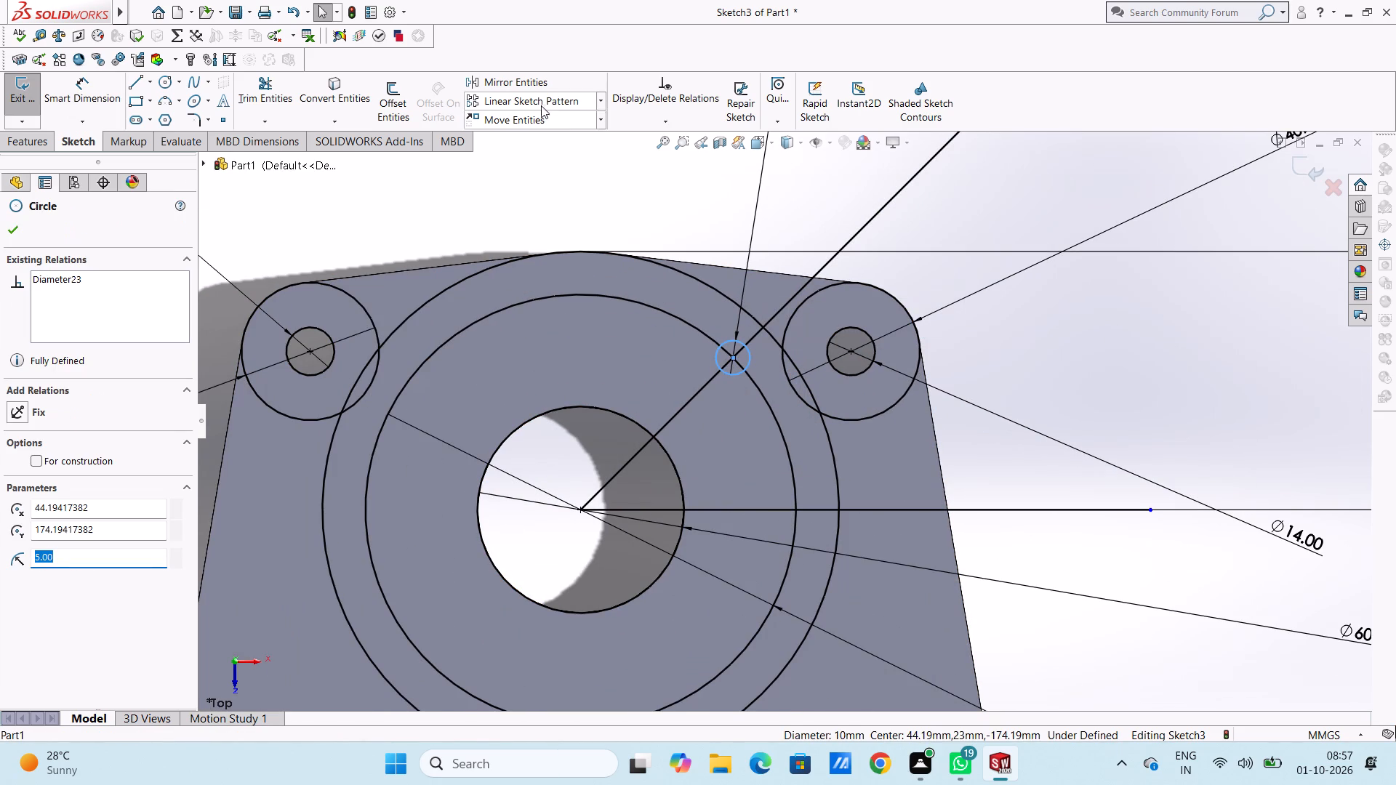
click(603, 99)
click(586, 144)
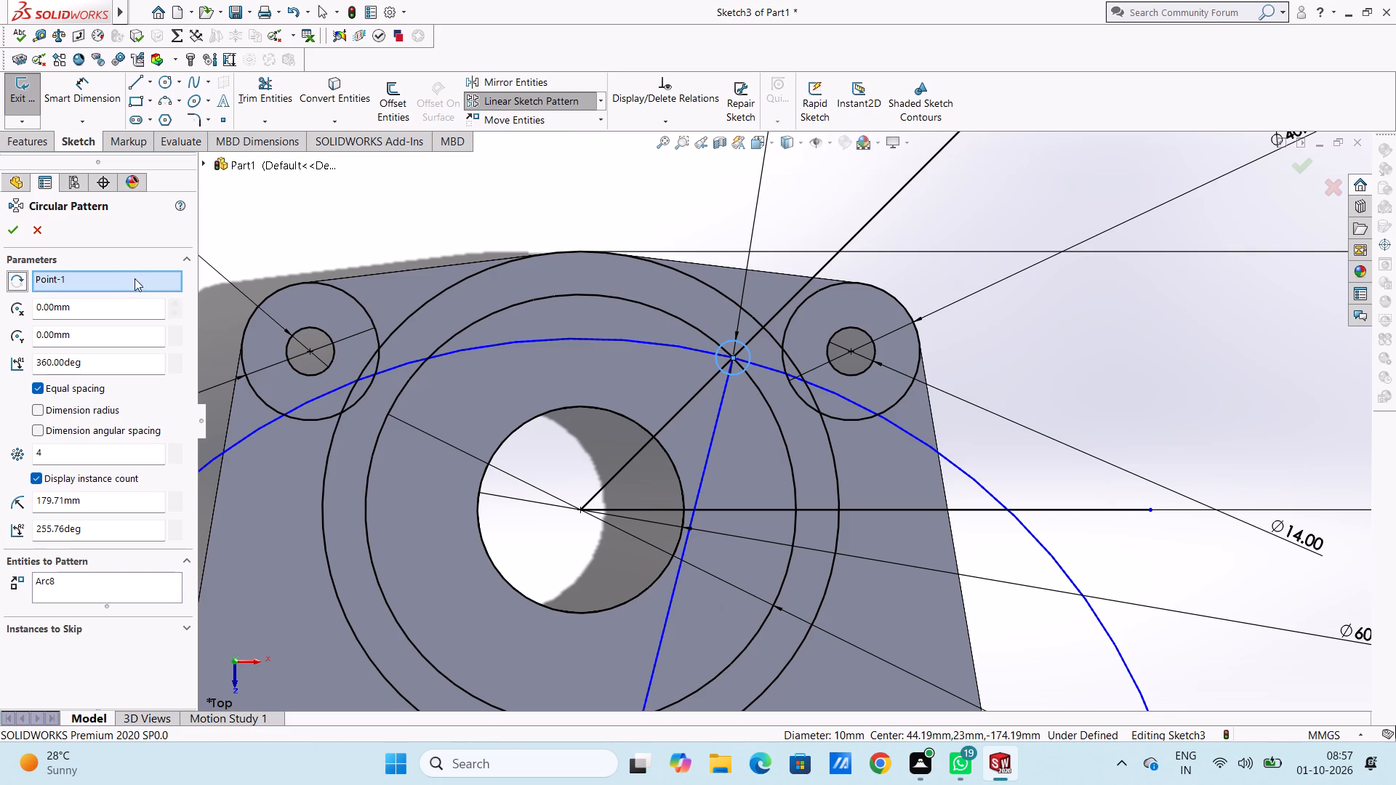
right_click(144, 284)
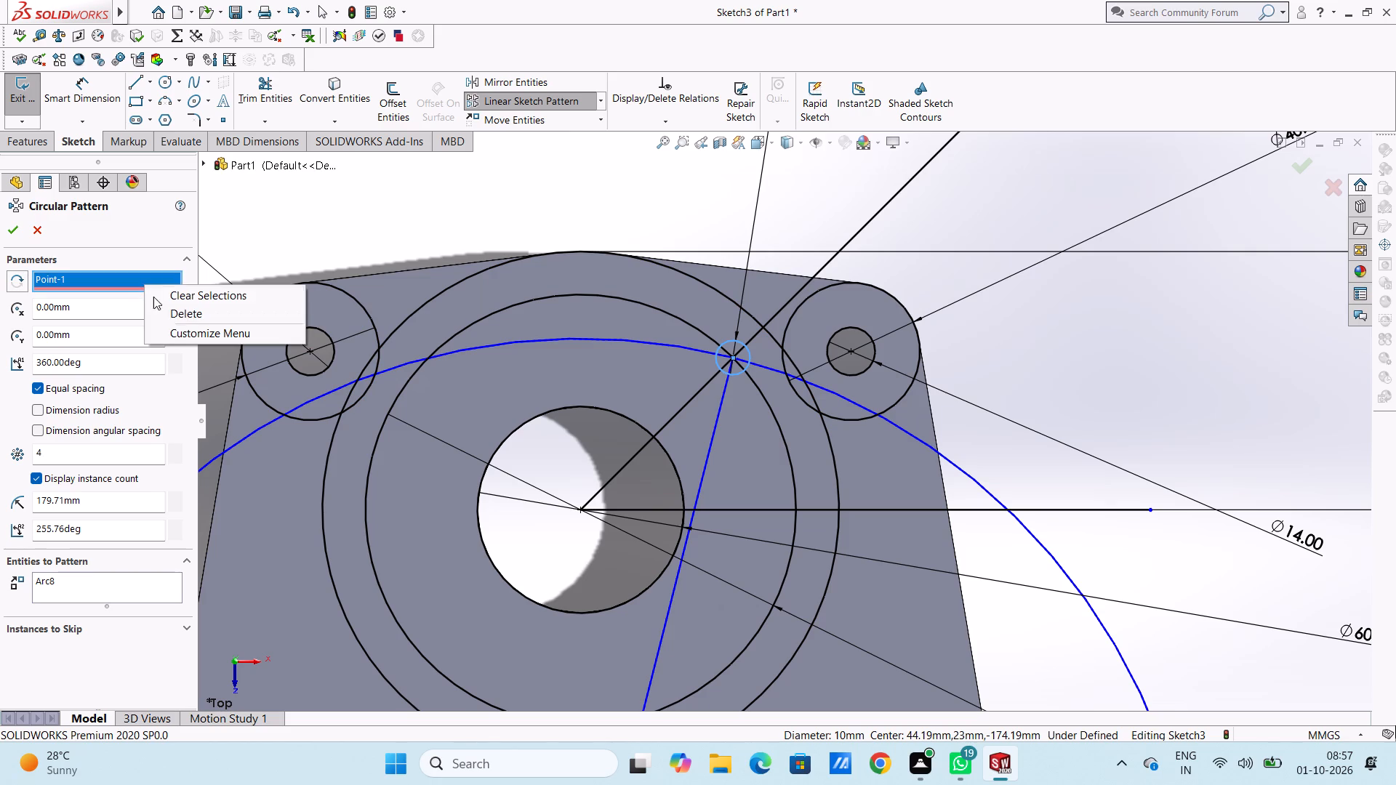
click(174, 310)
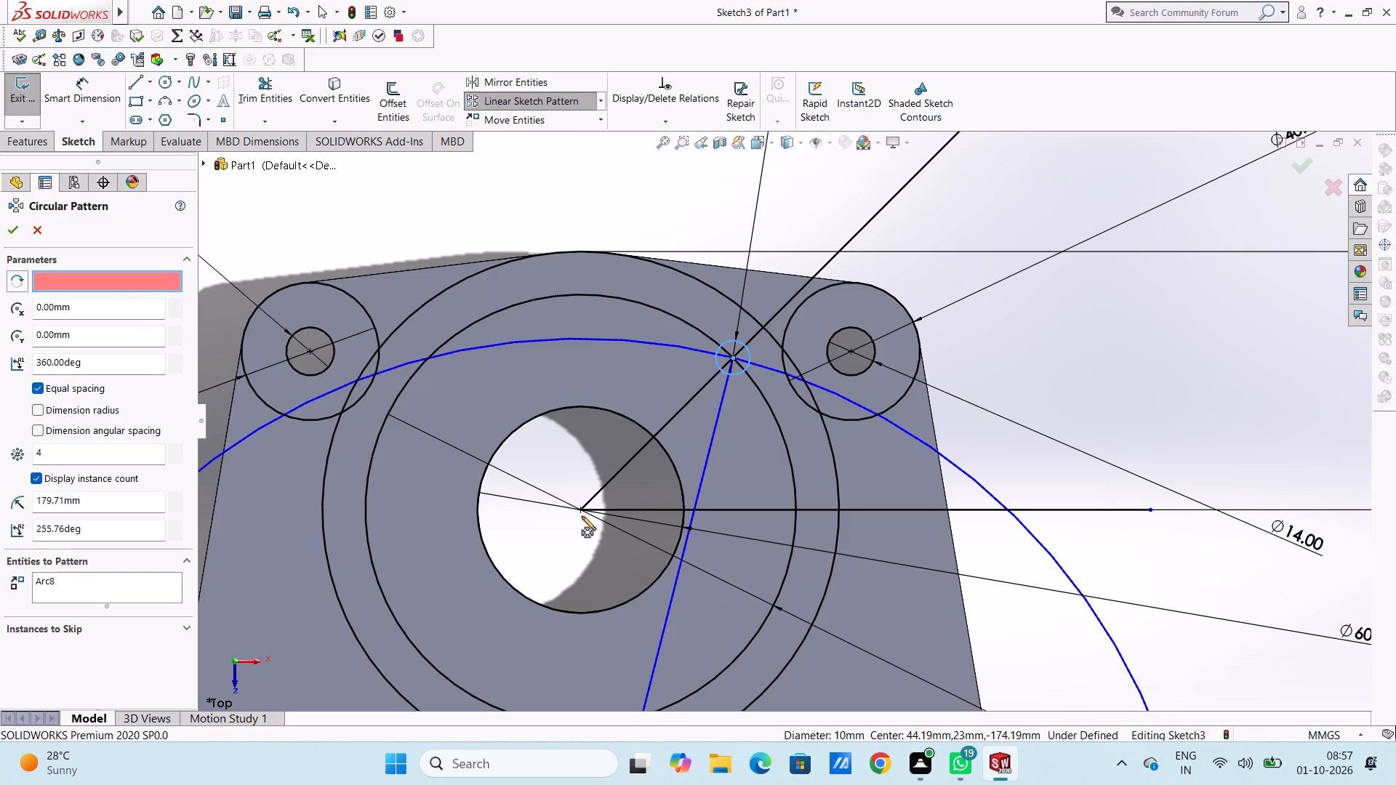
click(580, 510)
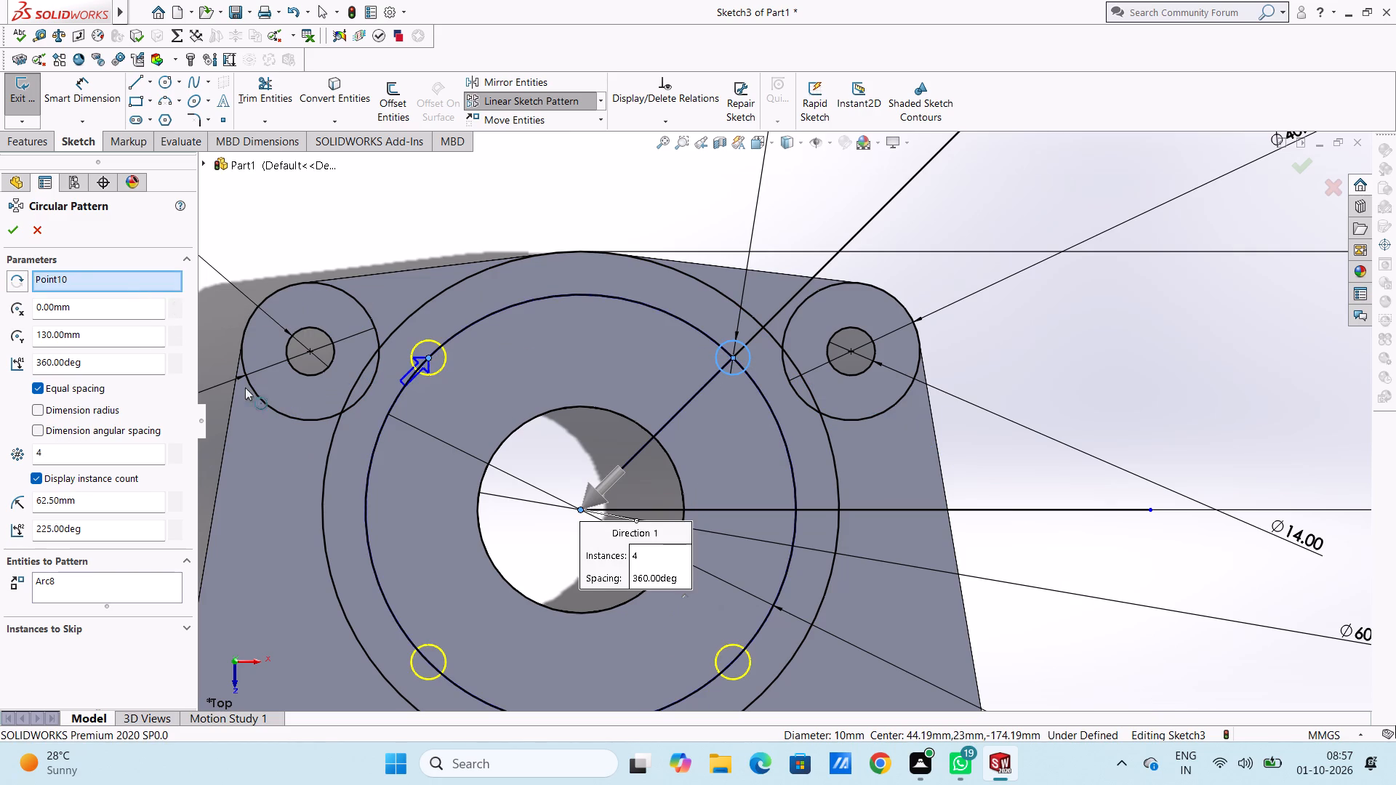
click(4, 230)
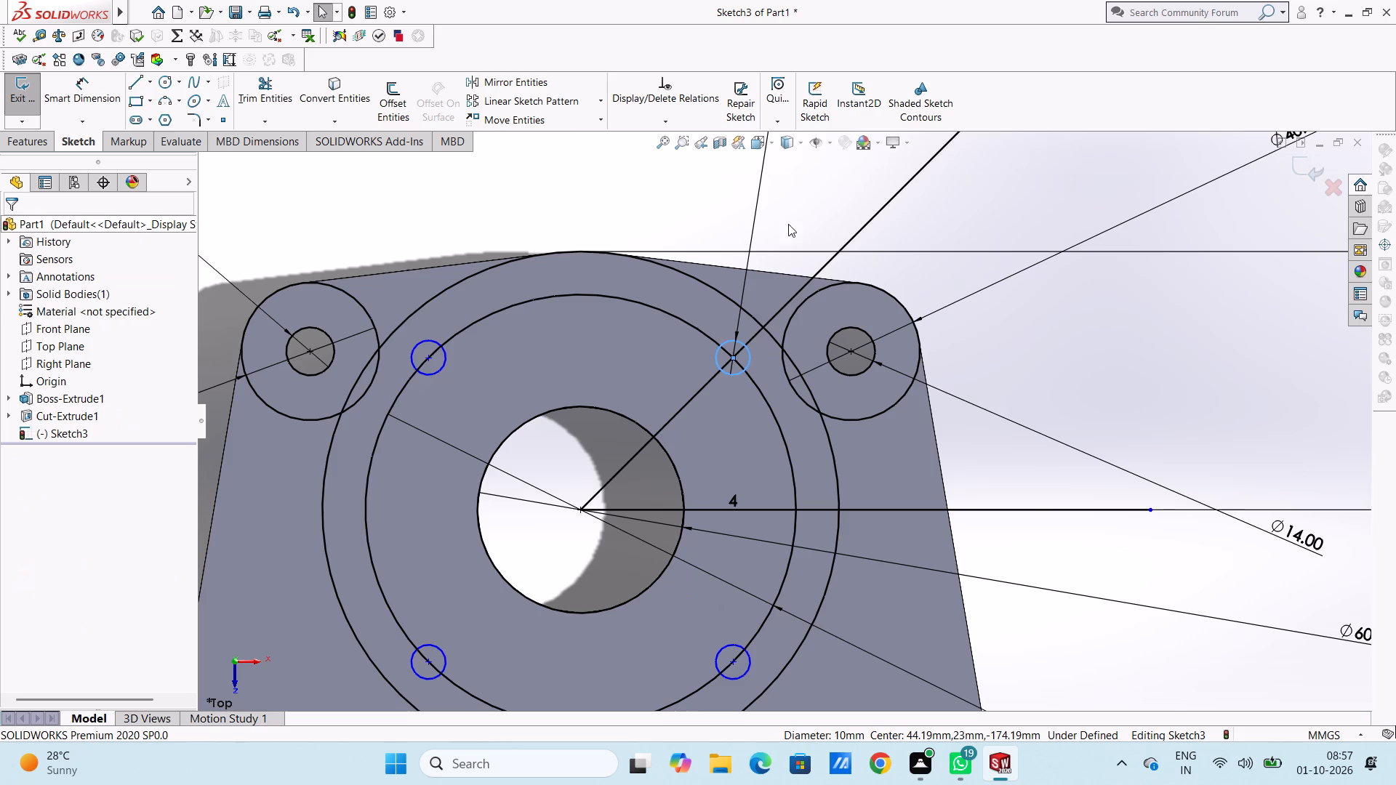
Delete the 45° slanted line and the horizontal reference line from the sketch.
click(860, 228)
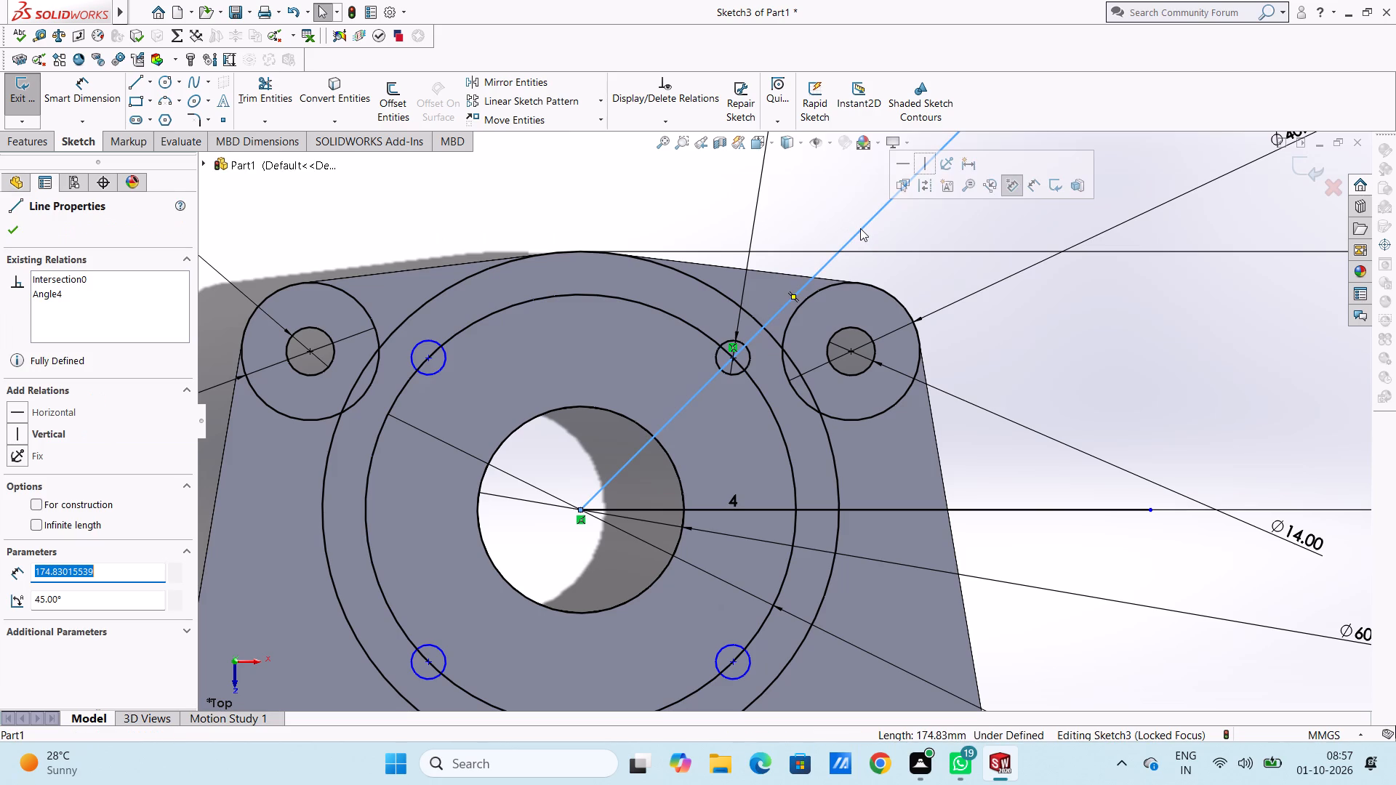
key(Delete)
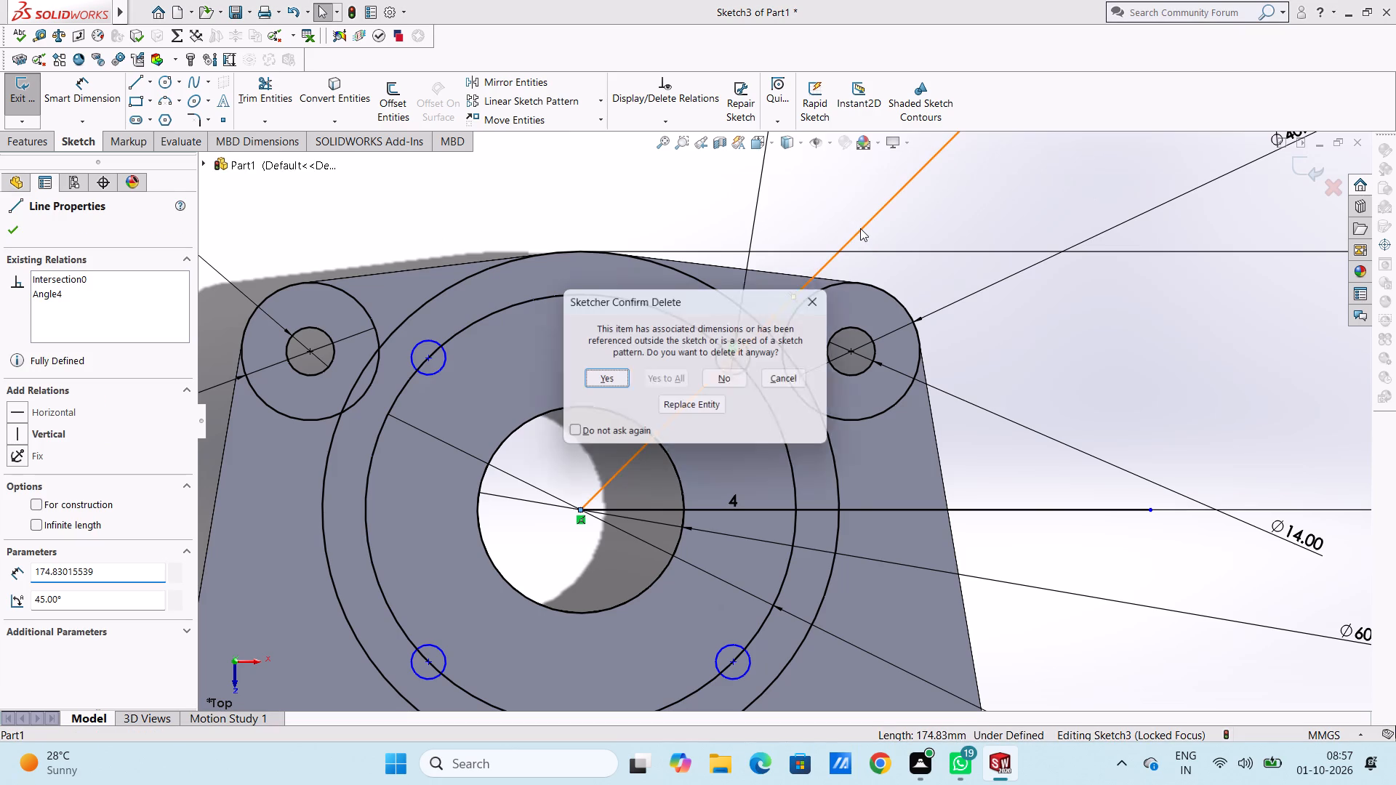
click(606, 382)
click(1139, 509)
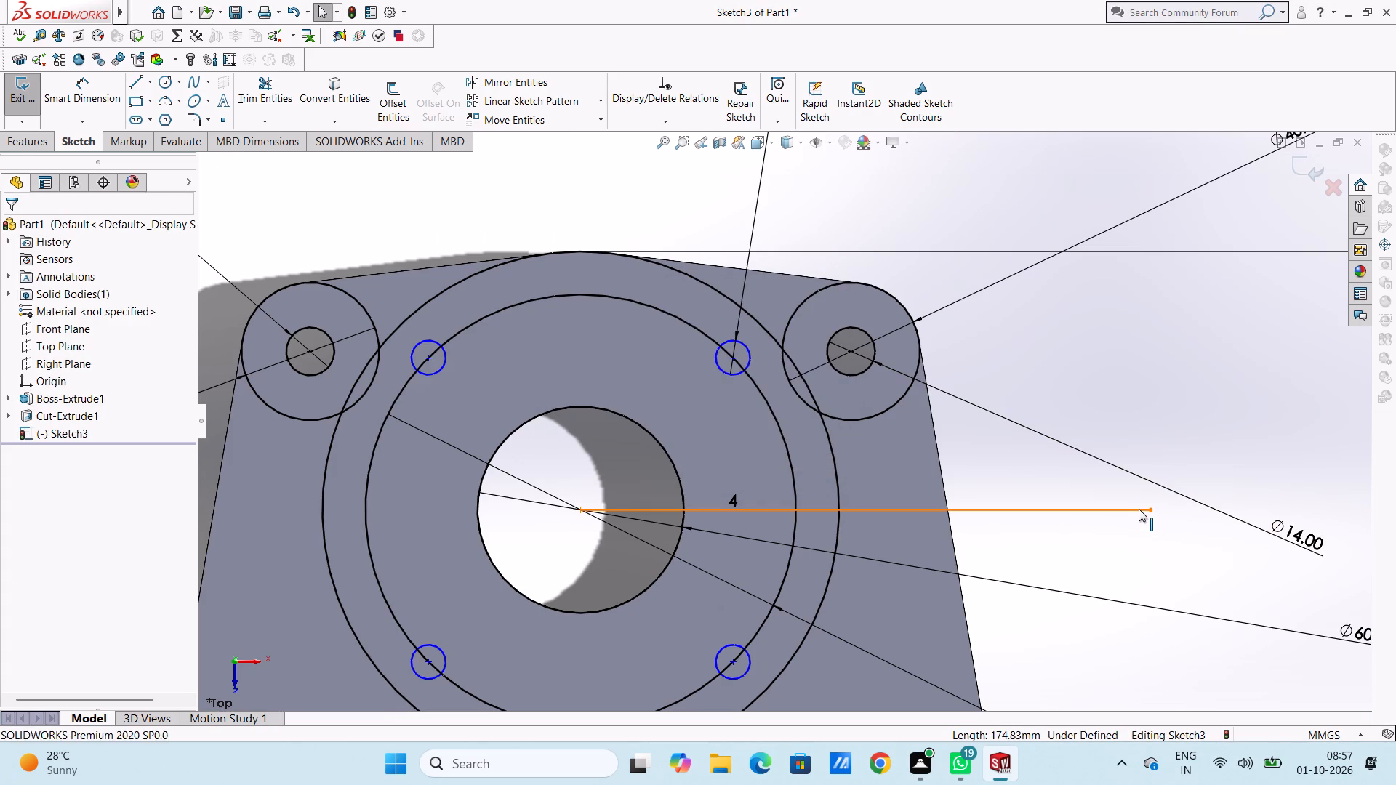
key(Delete)
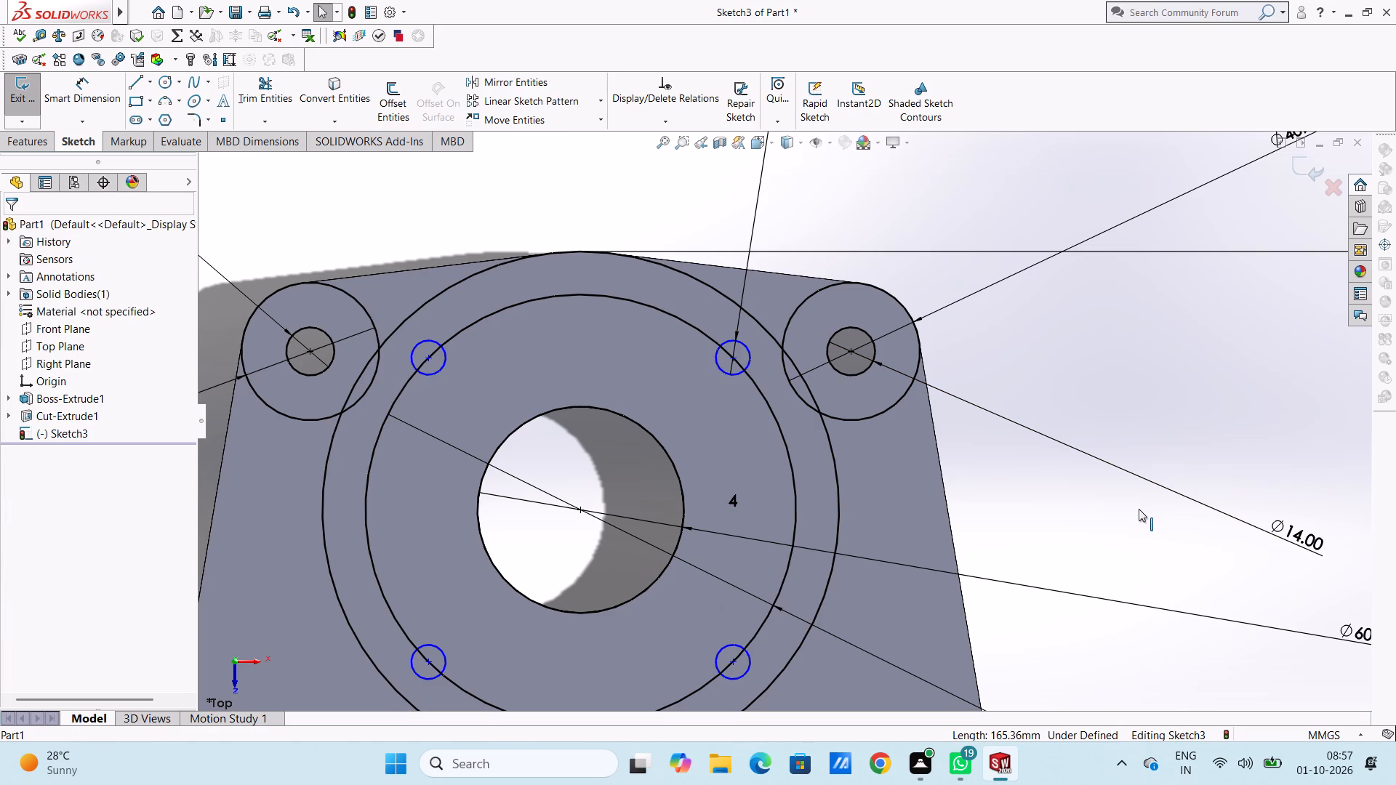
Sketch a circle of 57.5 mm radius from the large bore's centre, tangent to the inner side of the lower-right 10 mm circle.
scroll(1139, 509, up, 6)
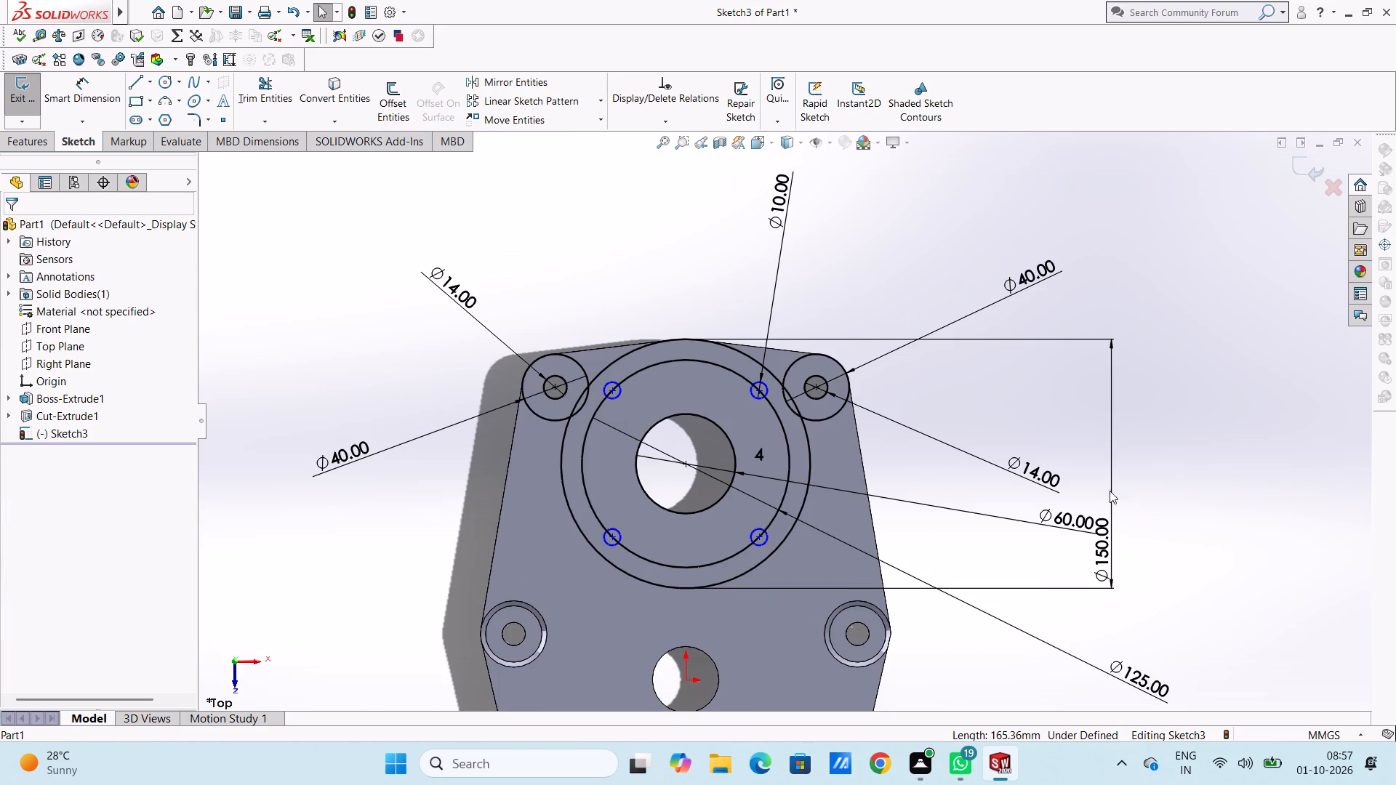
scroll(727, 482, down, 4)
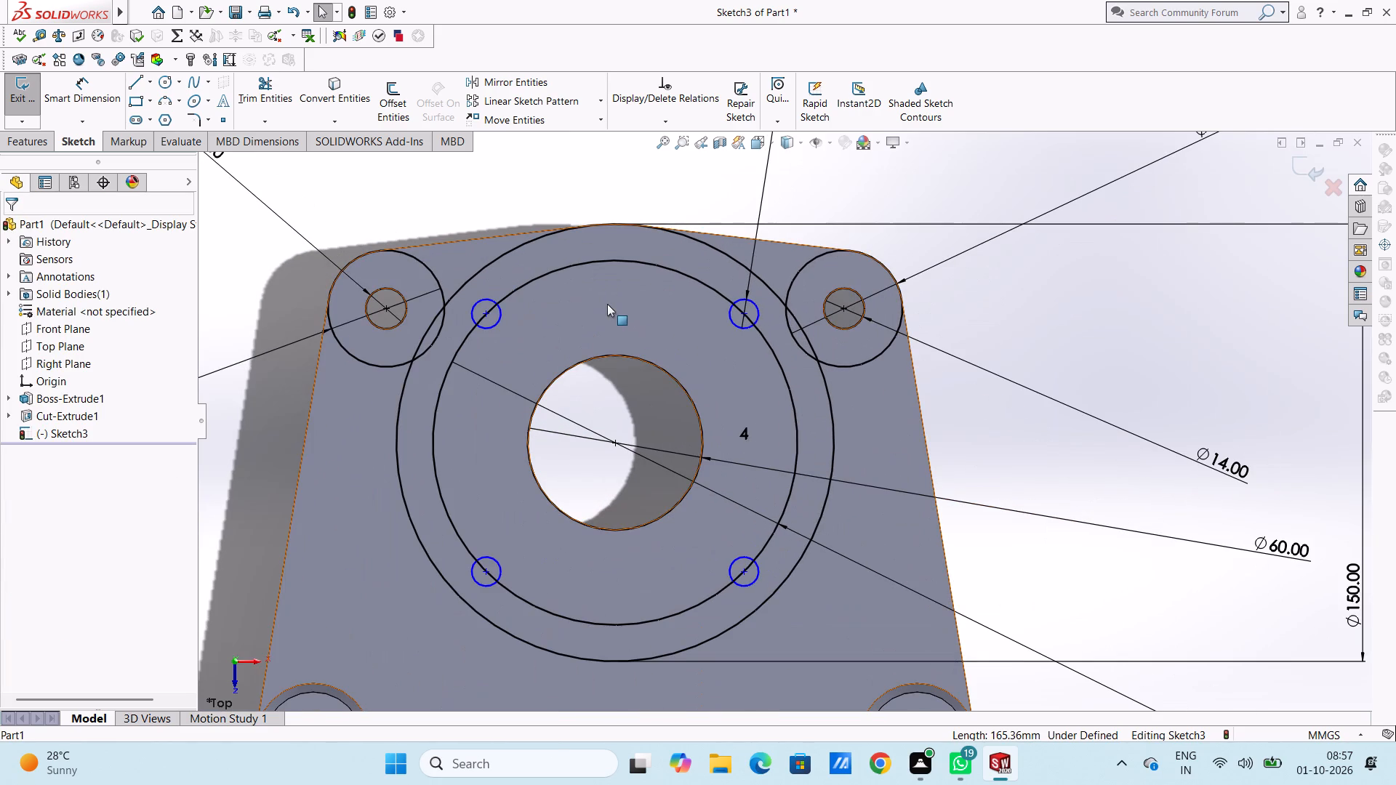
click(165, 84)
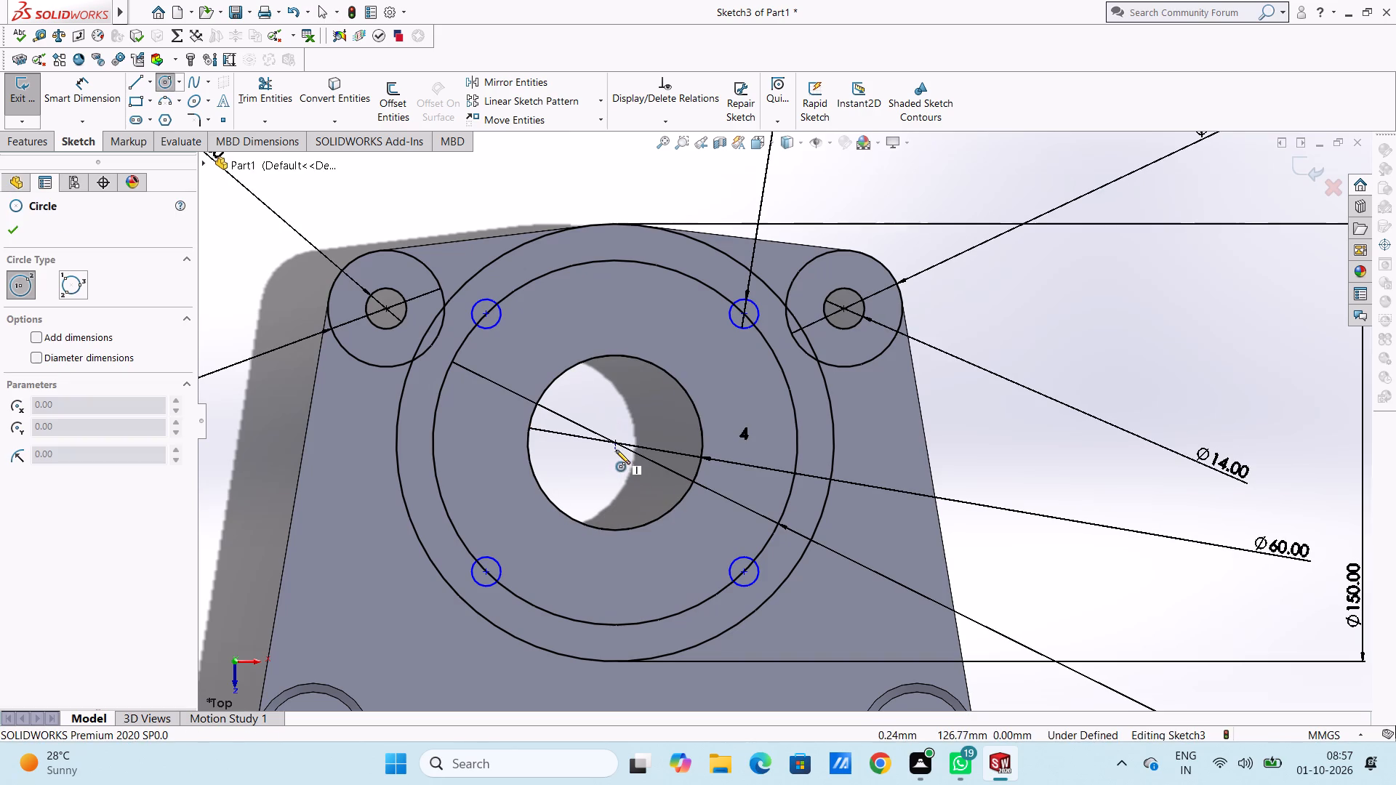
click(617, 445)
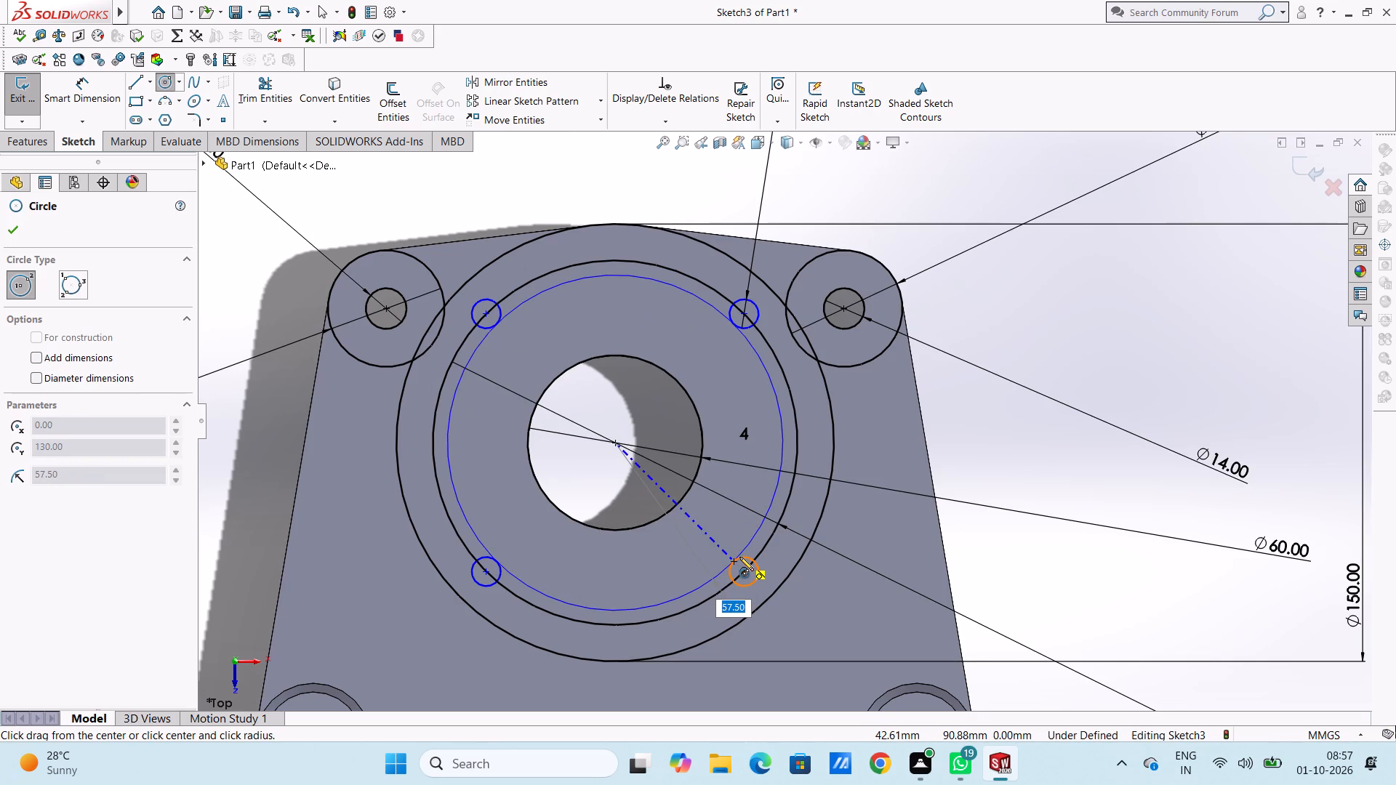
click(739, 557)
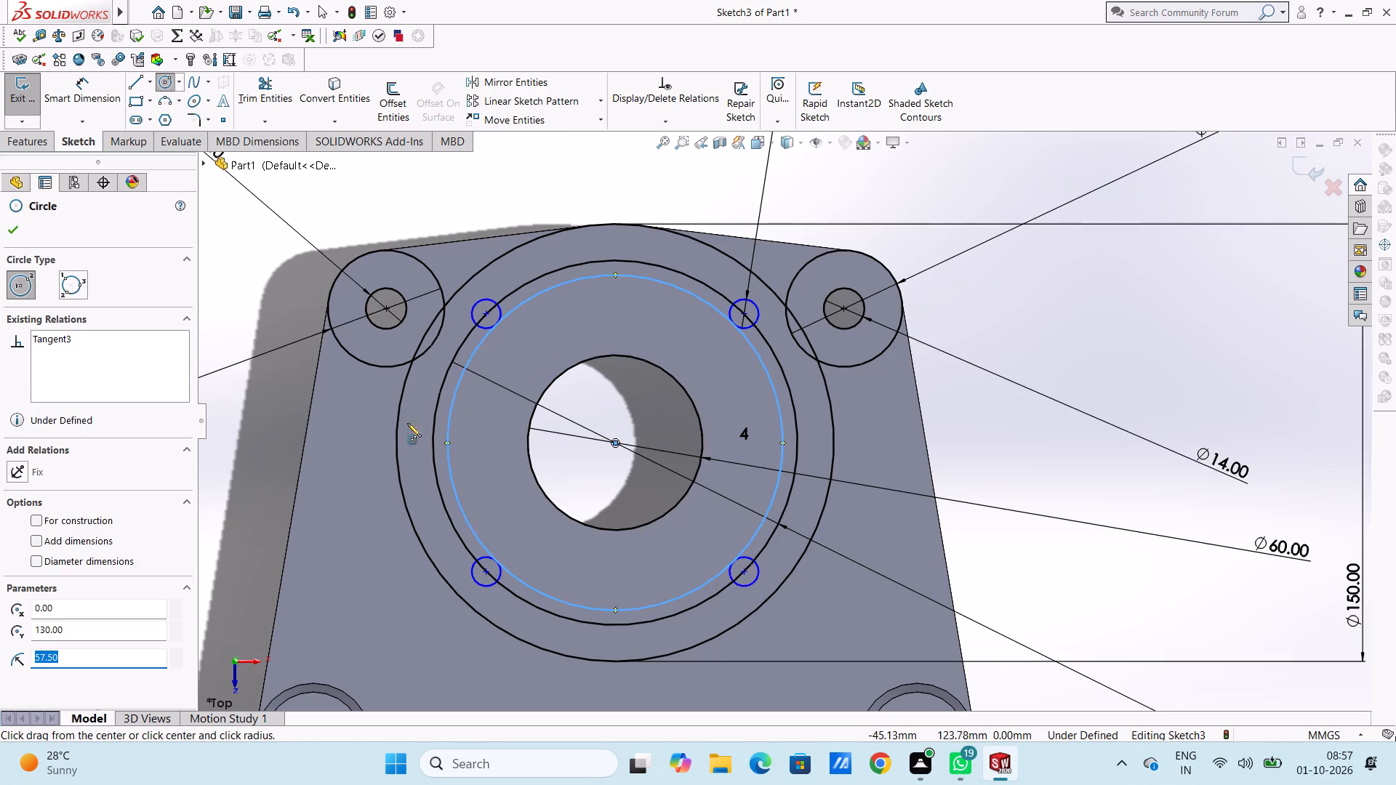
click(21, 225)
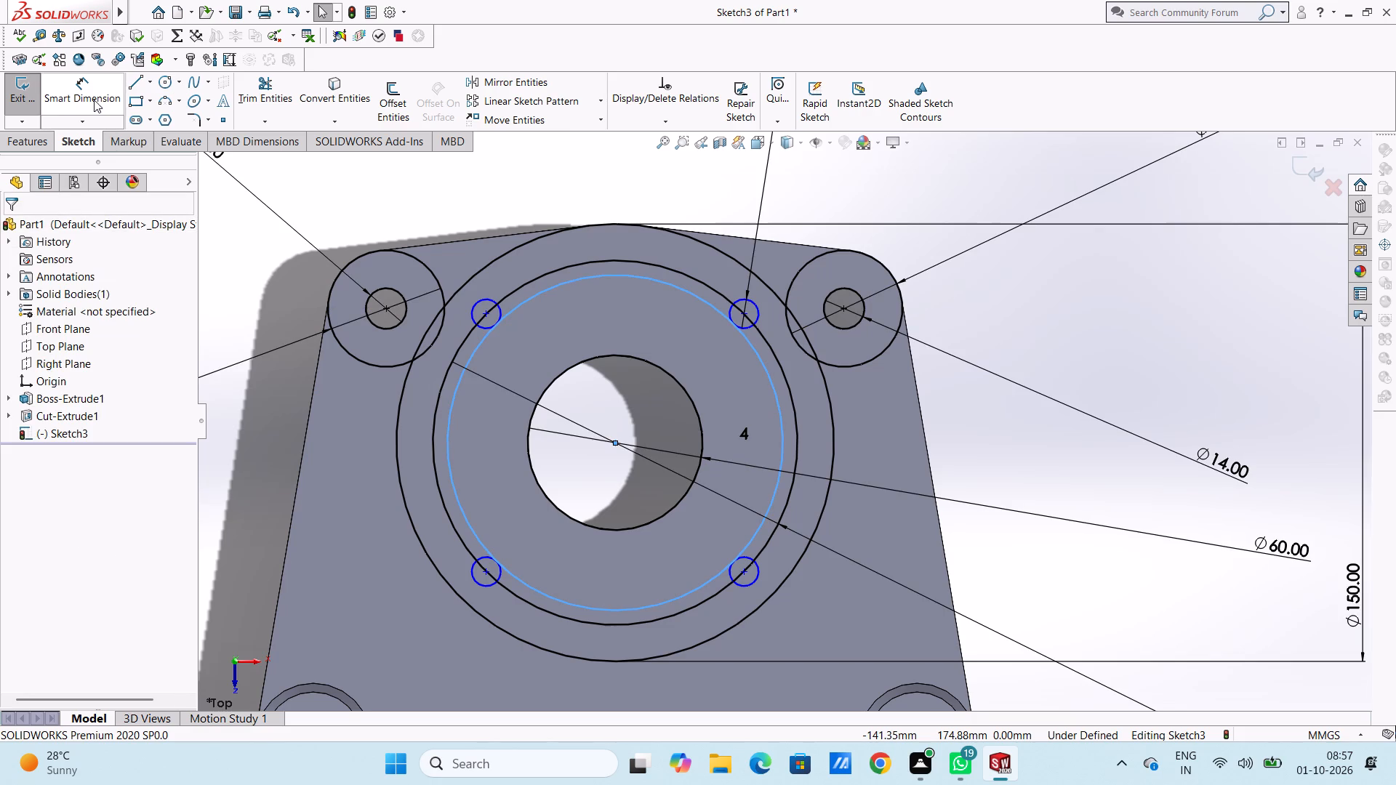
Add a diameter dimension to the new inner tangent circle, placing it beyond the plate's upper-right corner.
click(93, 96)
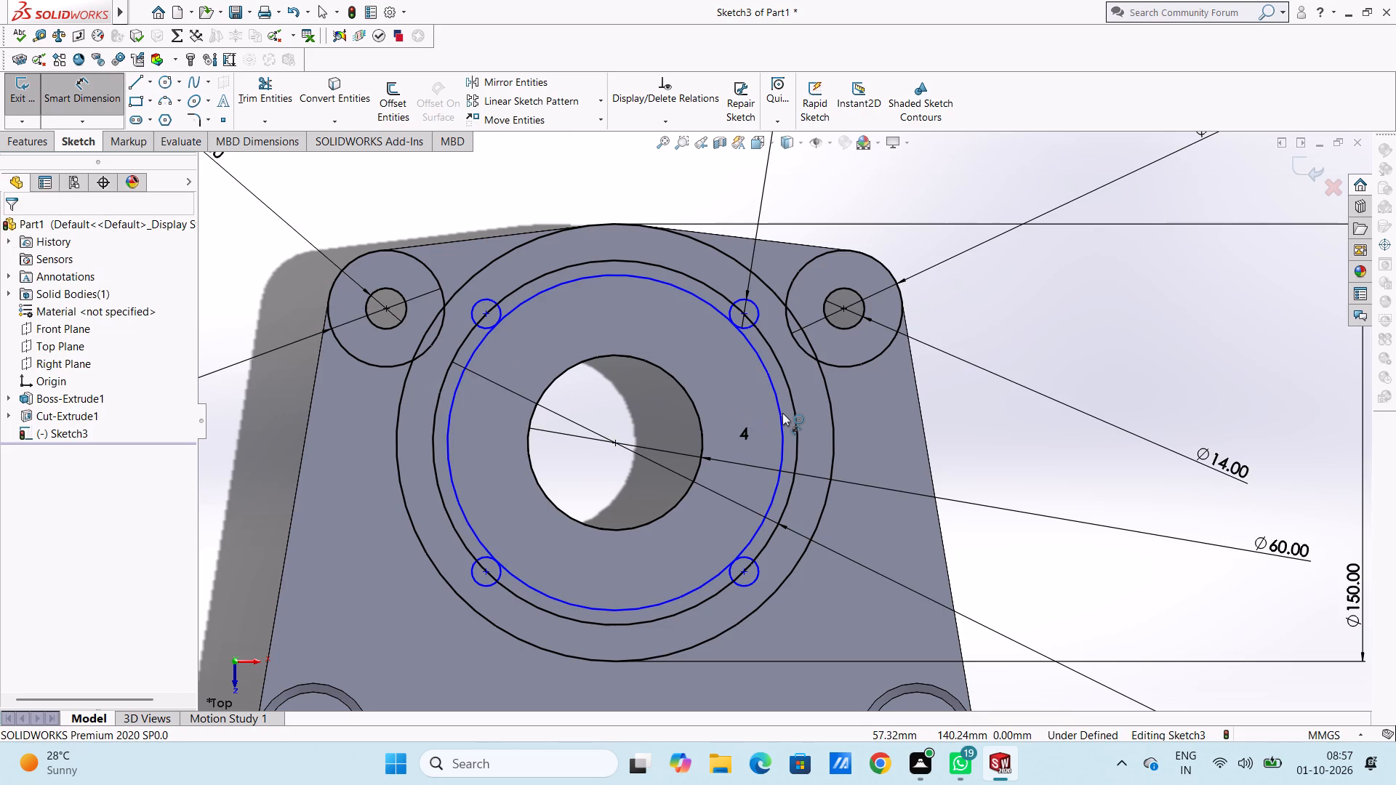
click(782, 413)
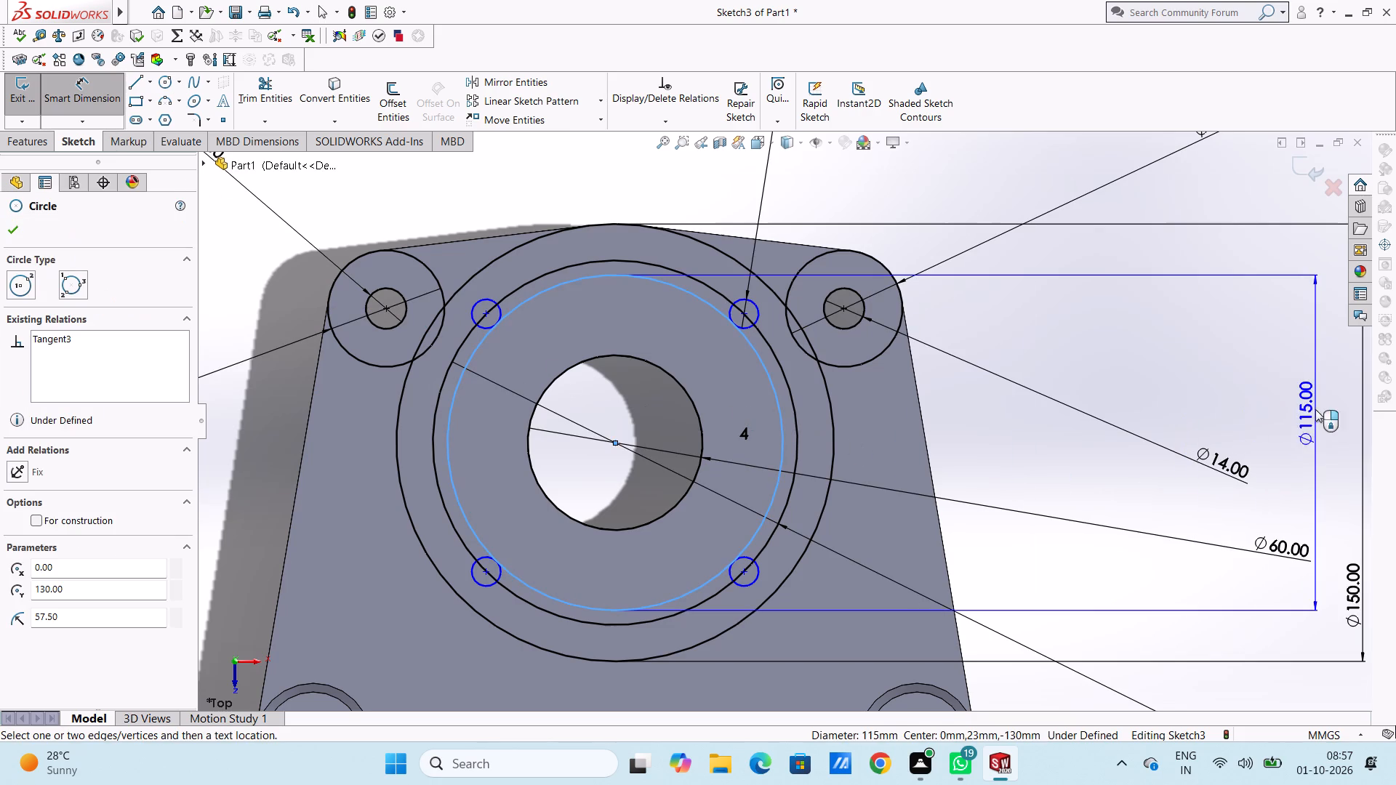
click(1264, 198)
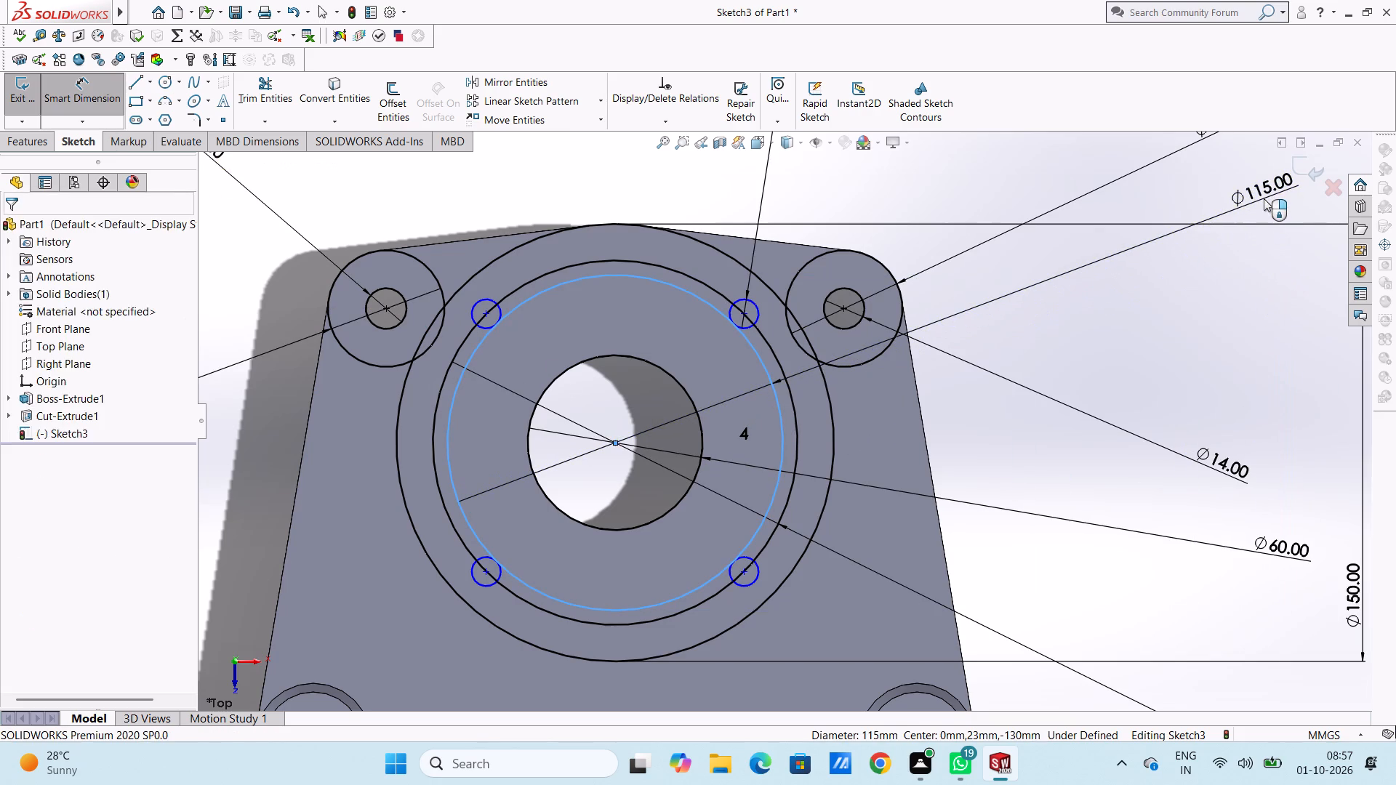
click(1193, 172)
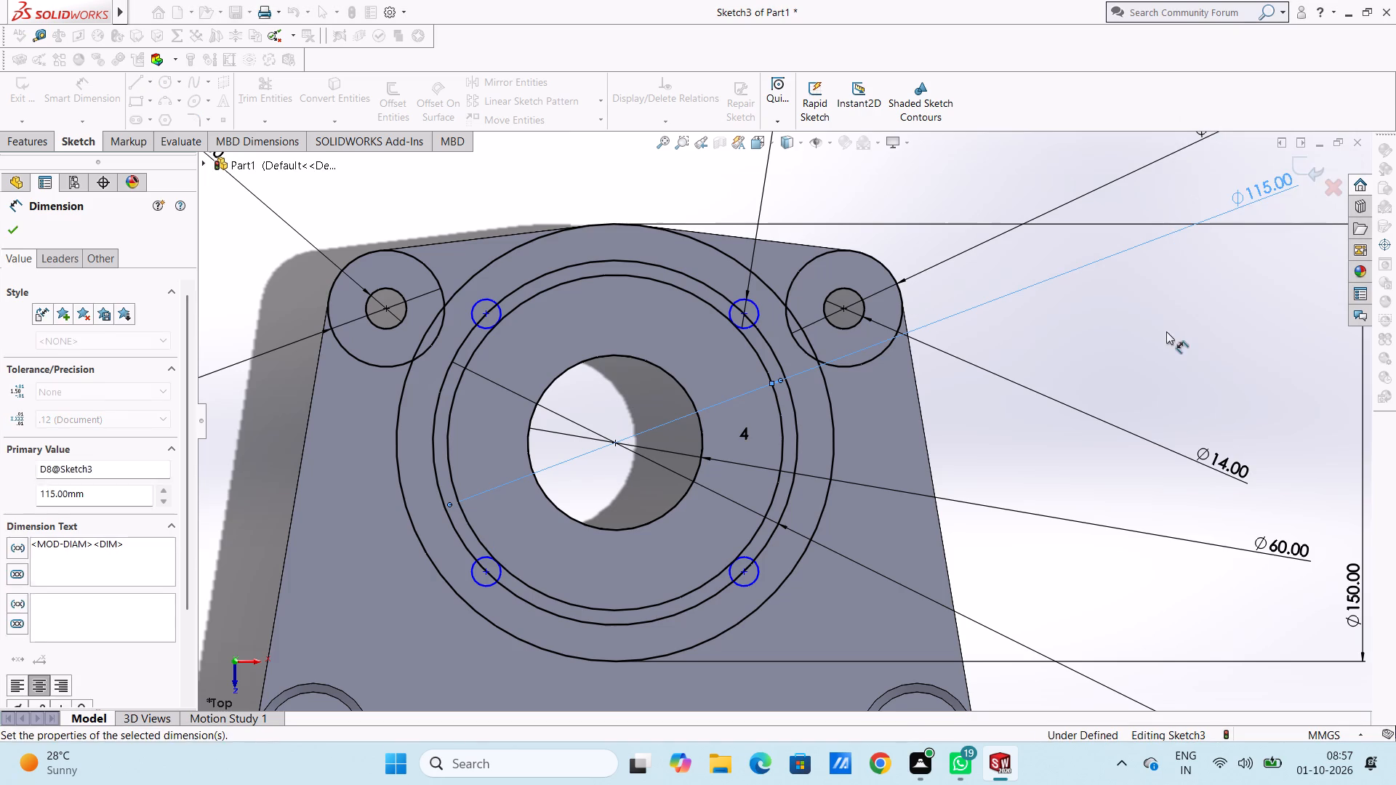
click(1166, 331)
Delete the 125 mm bolt circle together with its diameter dimension.
click(790, 406)
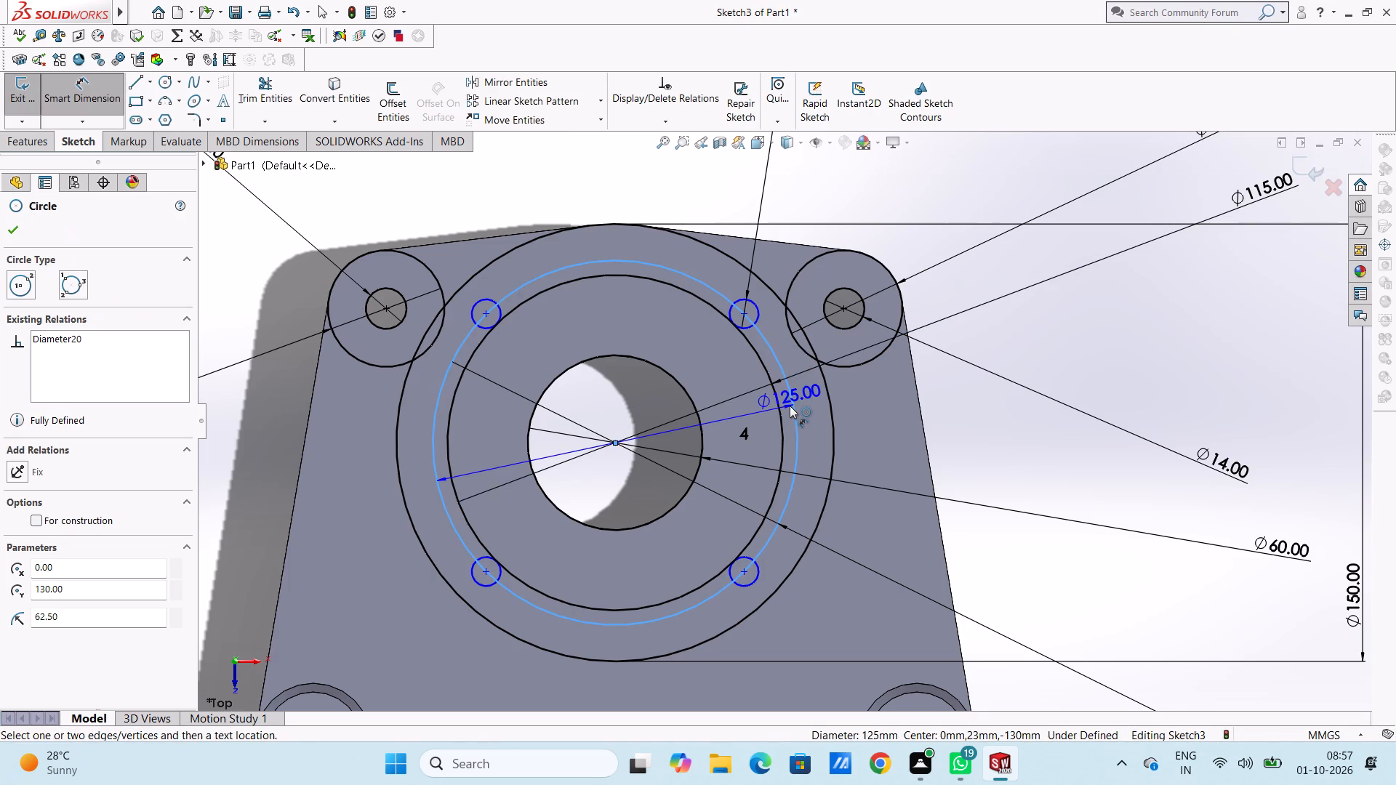
key(Delete)
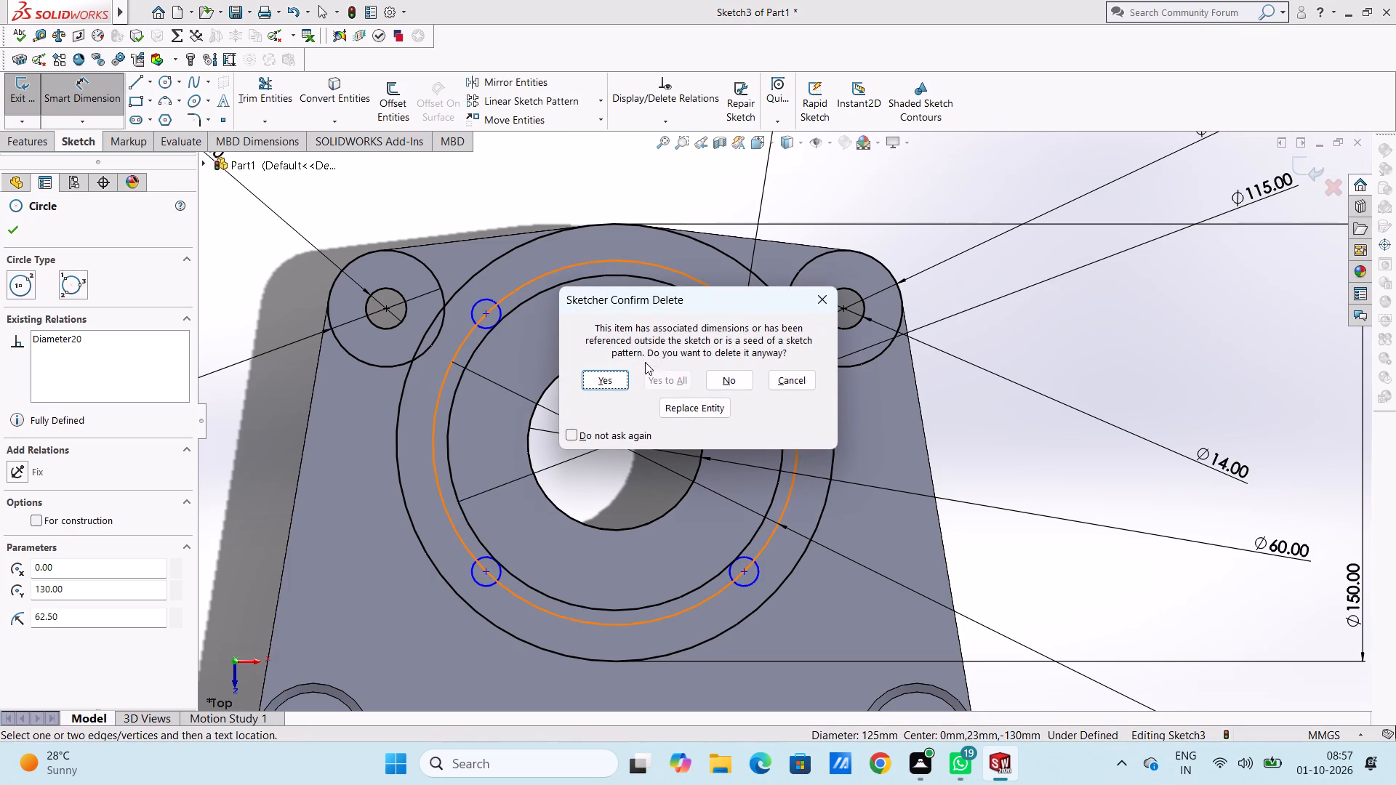
click(596, 378)
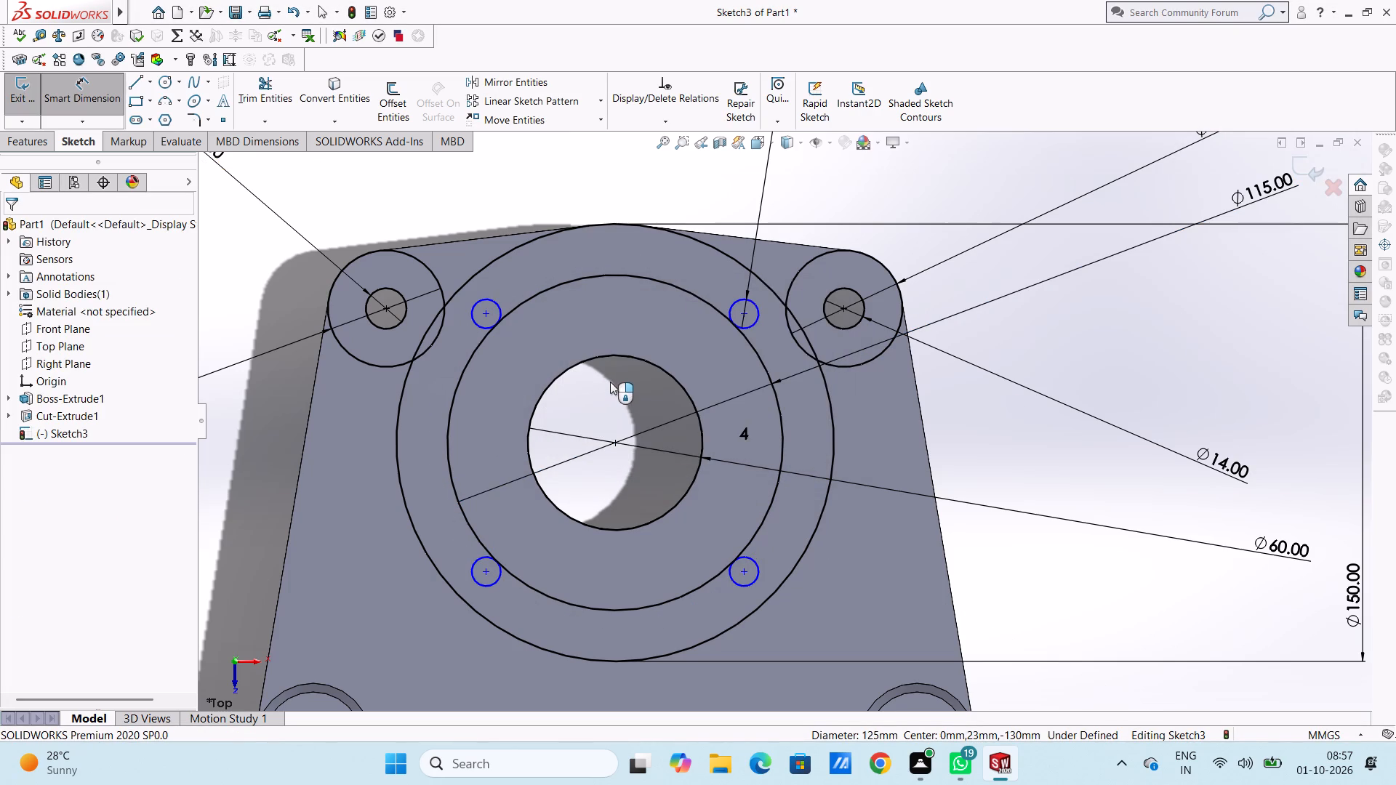
key(Escape)
key(Escape)
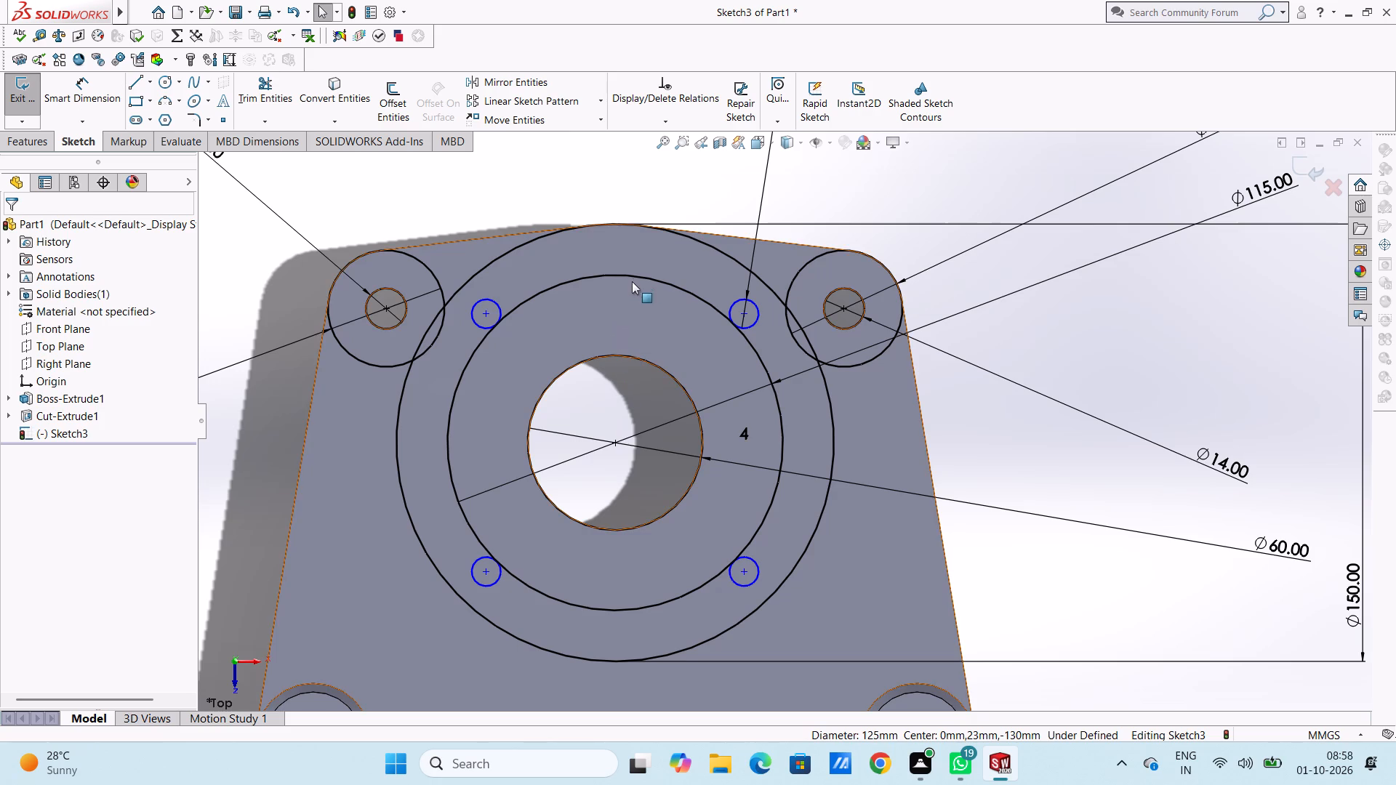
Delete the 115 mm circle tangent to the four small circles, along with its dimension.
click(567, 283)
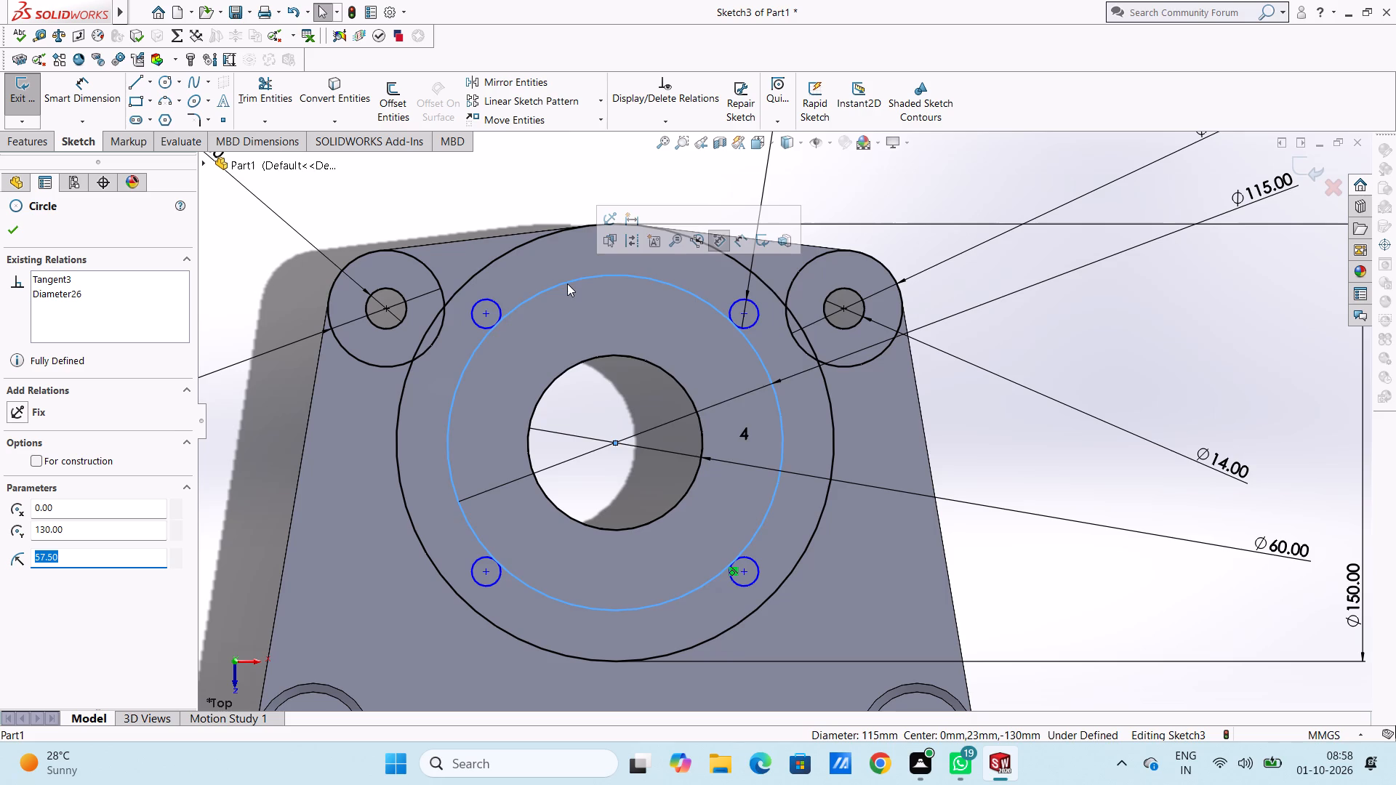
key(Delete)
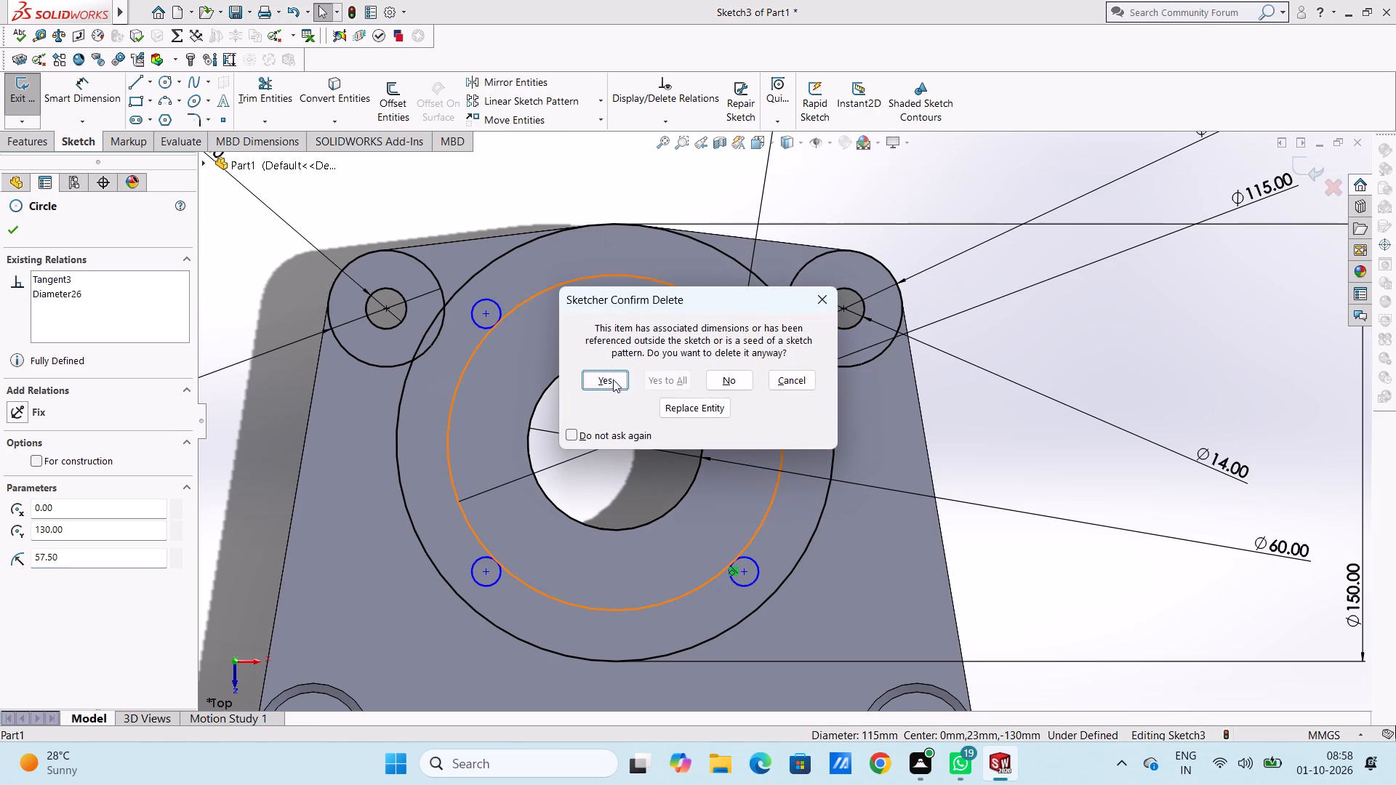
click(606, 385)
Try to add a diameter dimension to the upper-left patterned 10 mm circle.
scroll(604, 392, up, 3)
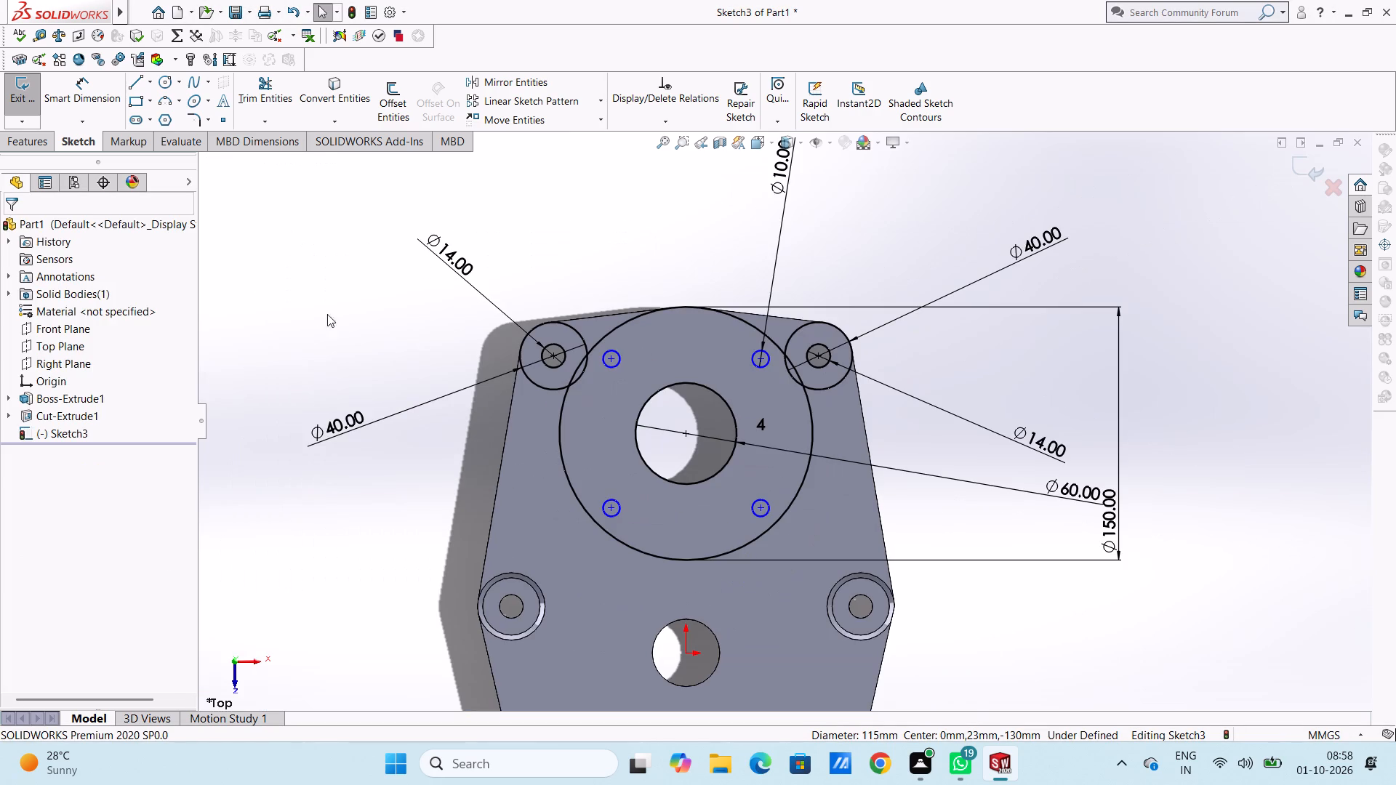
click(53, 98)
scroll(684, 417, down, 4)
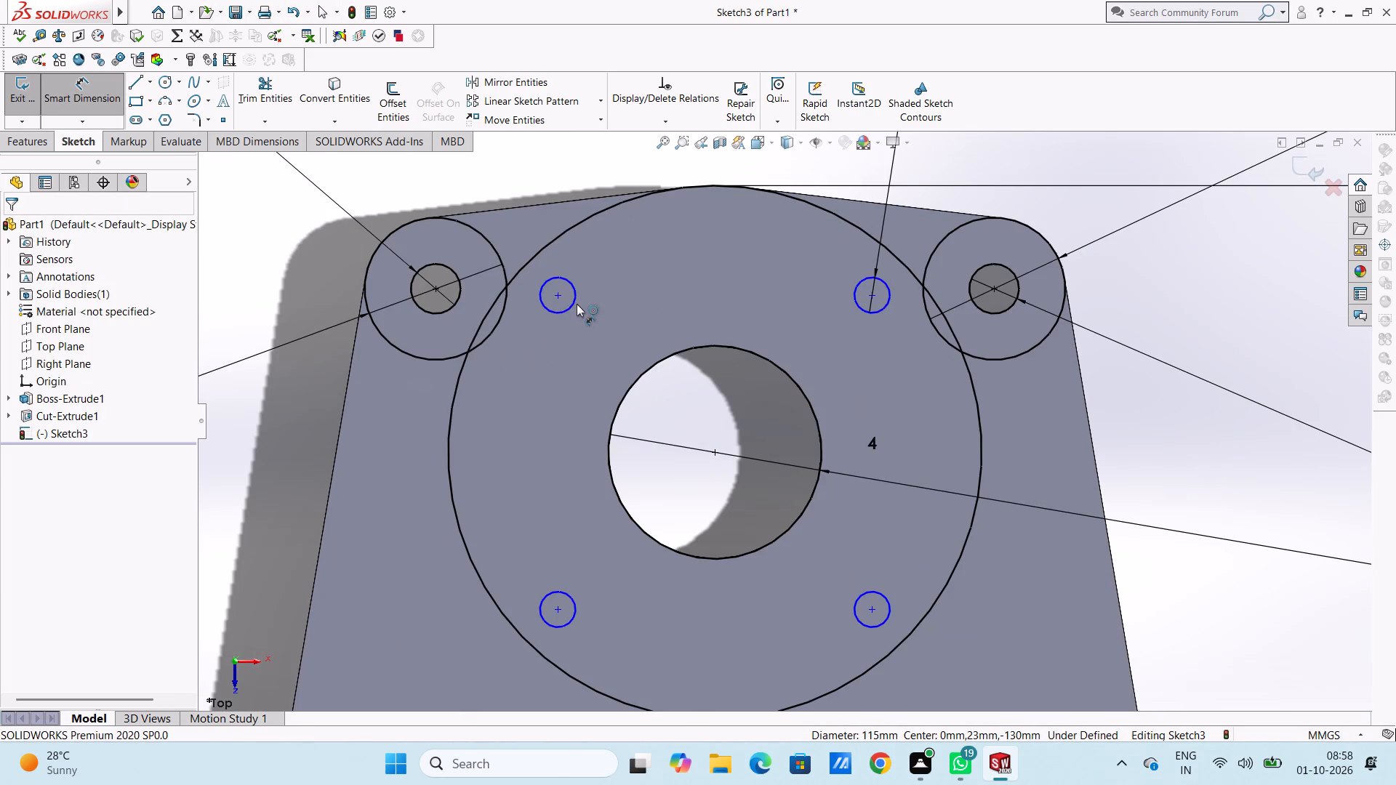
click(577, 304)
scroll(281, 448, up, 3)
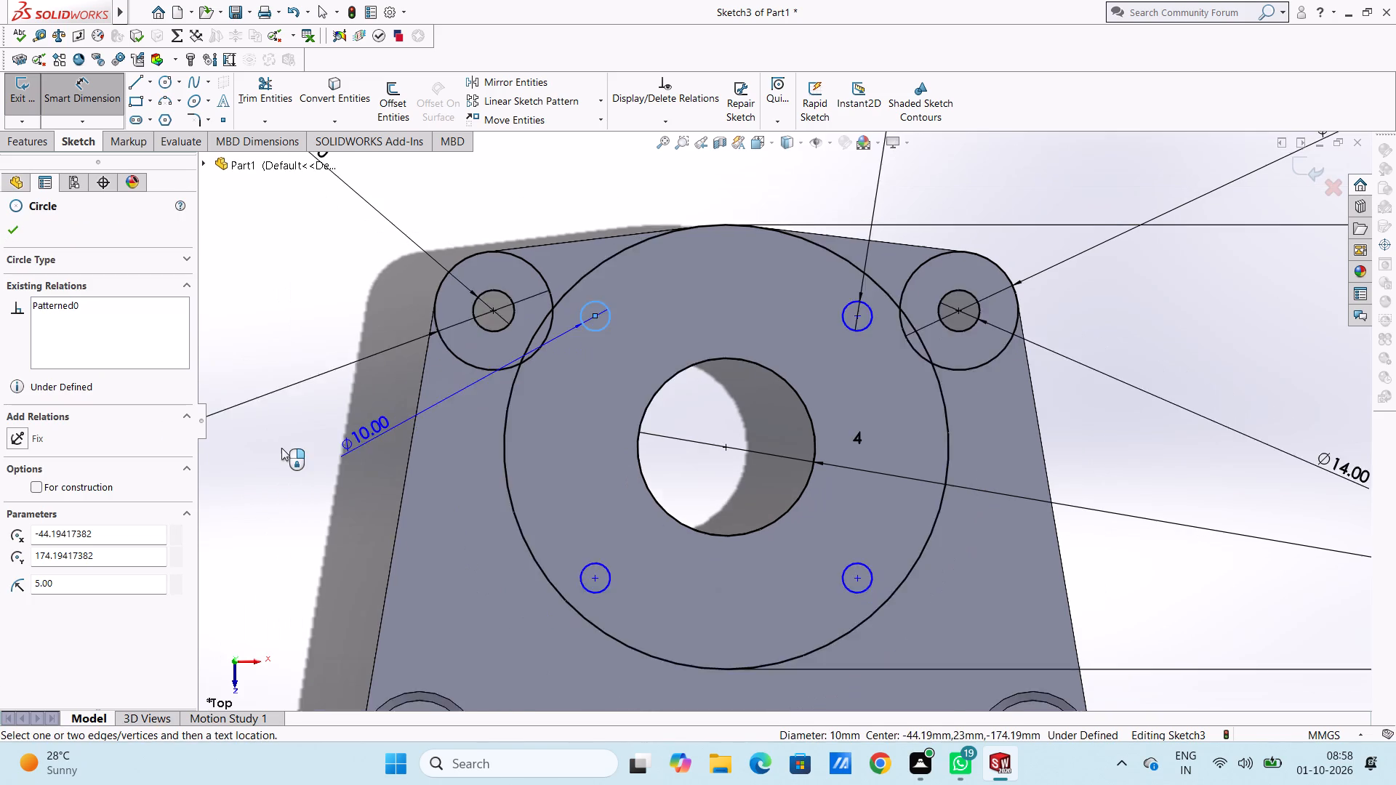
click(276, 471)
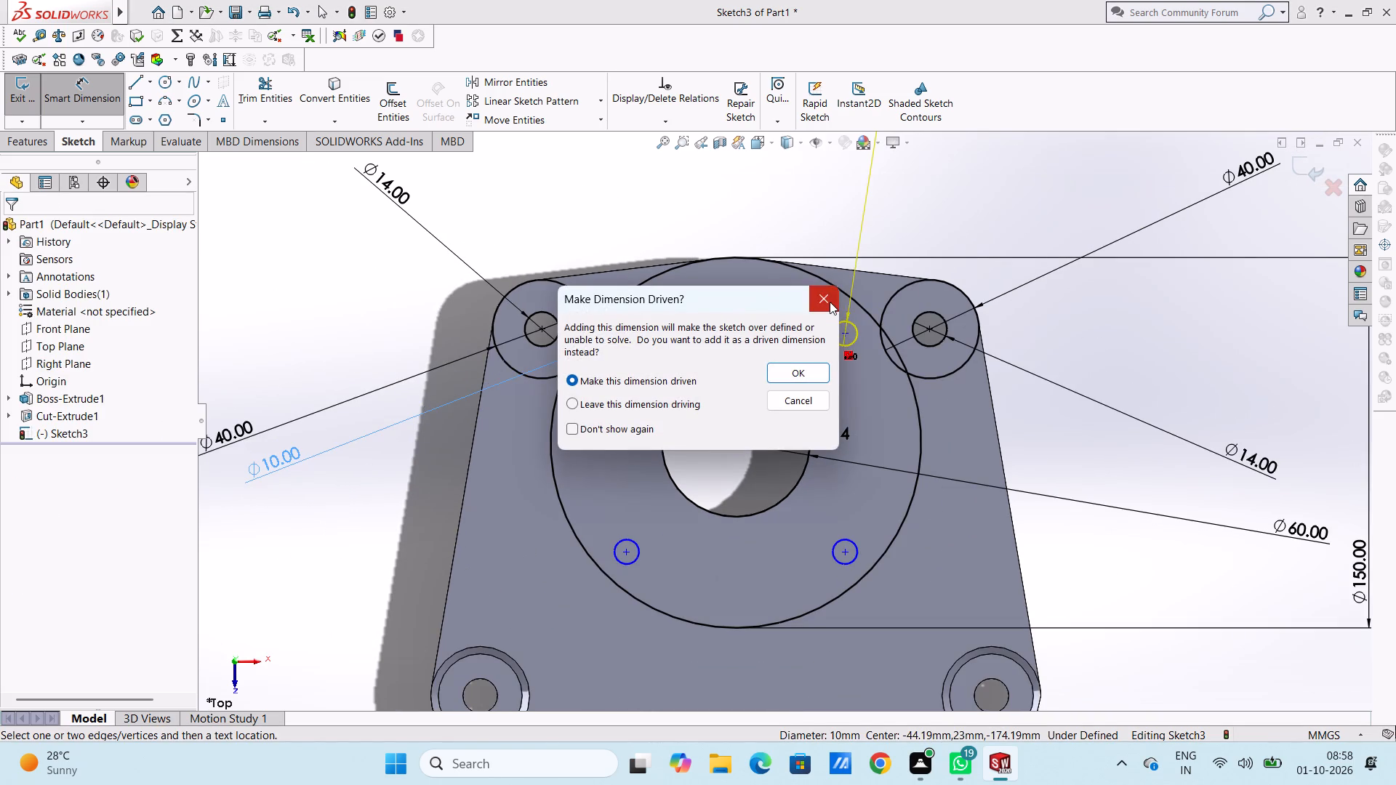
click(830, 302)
Dimension the horizontal distance between the upper-left 10 mm circle's centre and the origin, placing it below the plate.
click(625, 333)
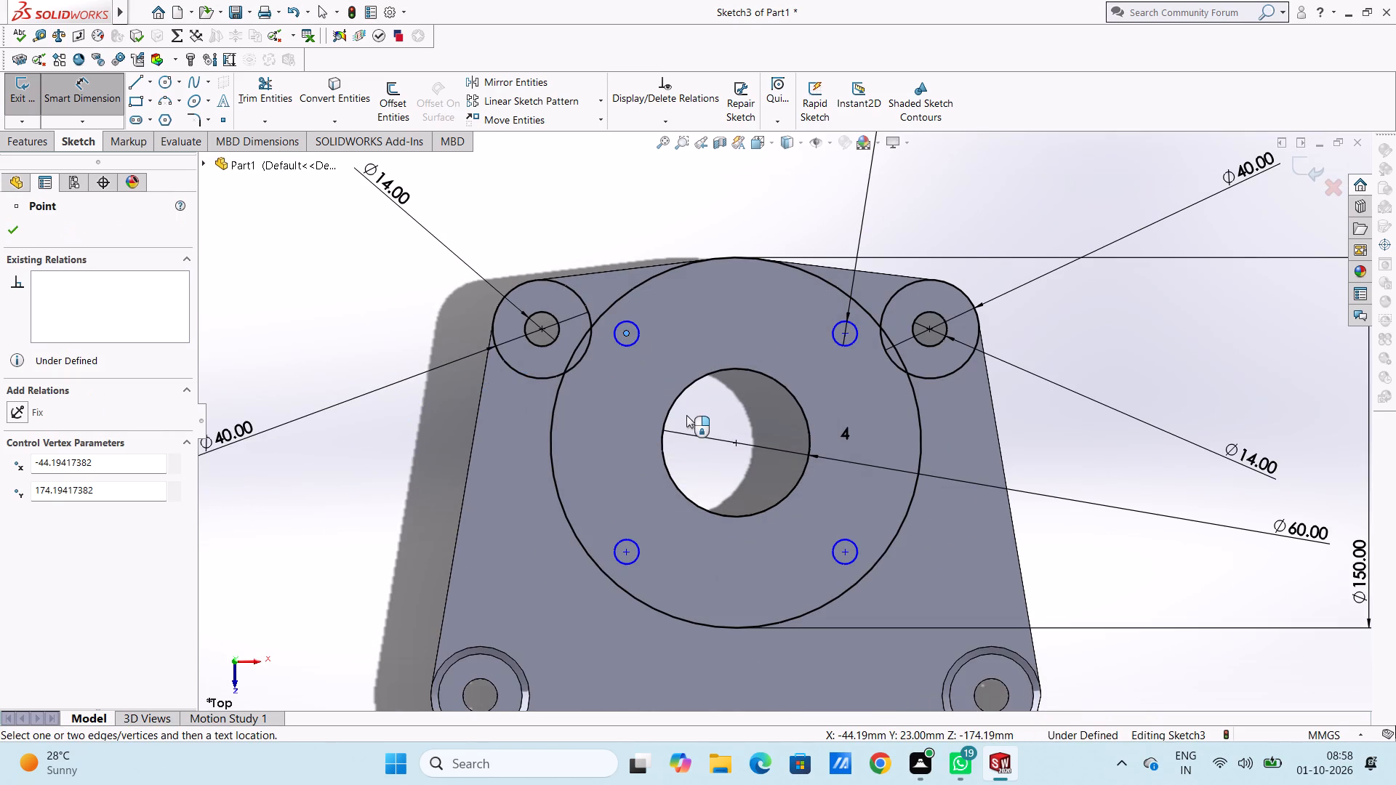
scroll(686, 415, up, 6)
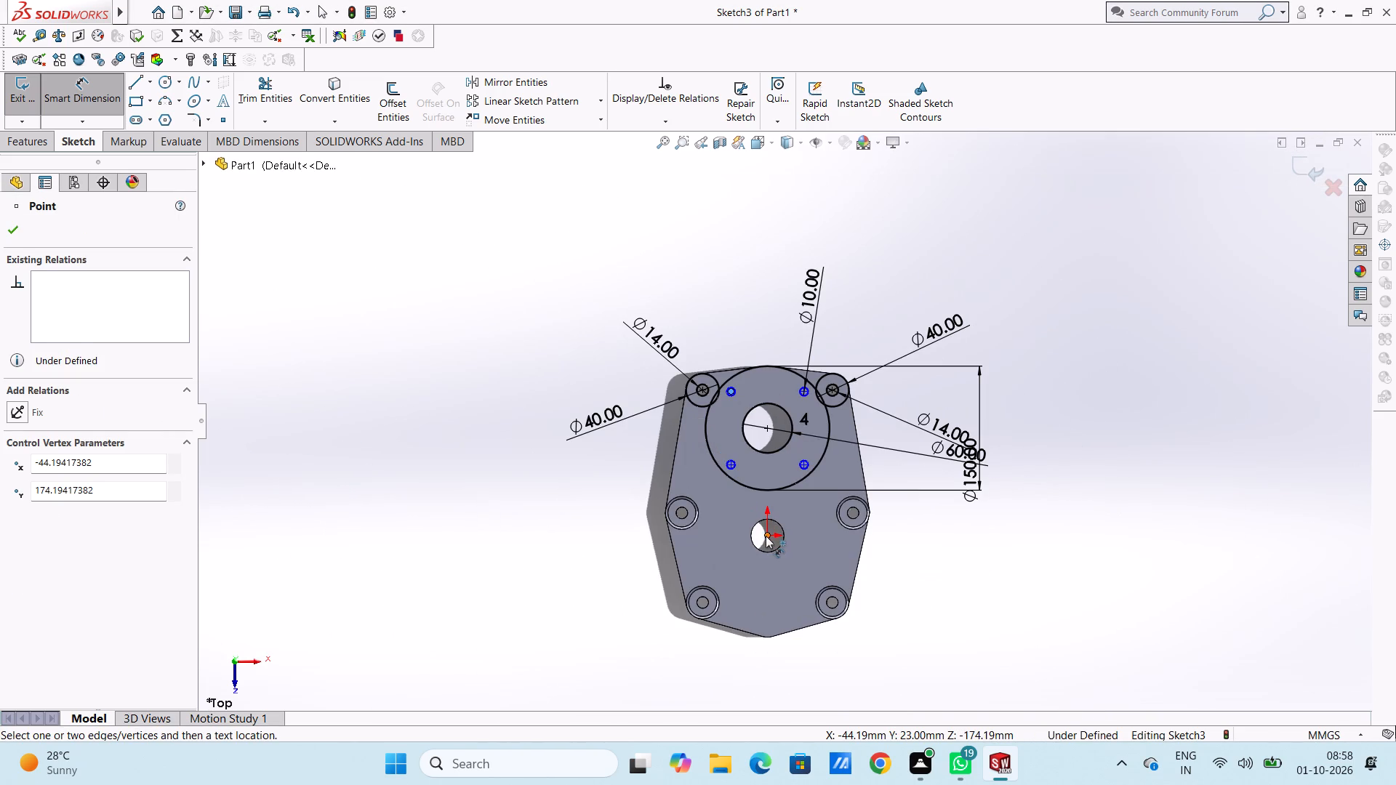
click(766, 536)
click(758, 677)
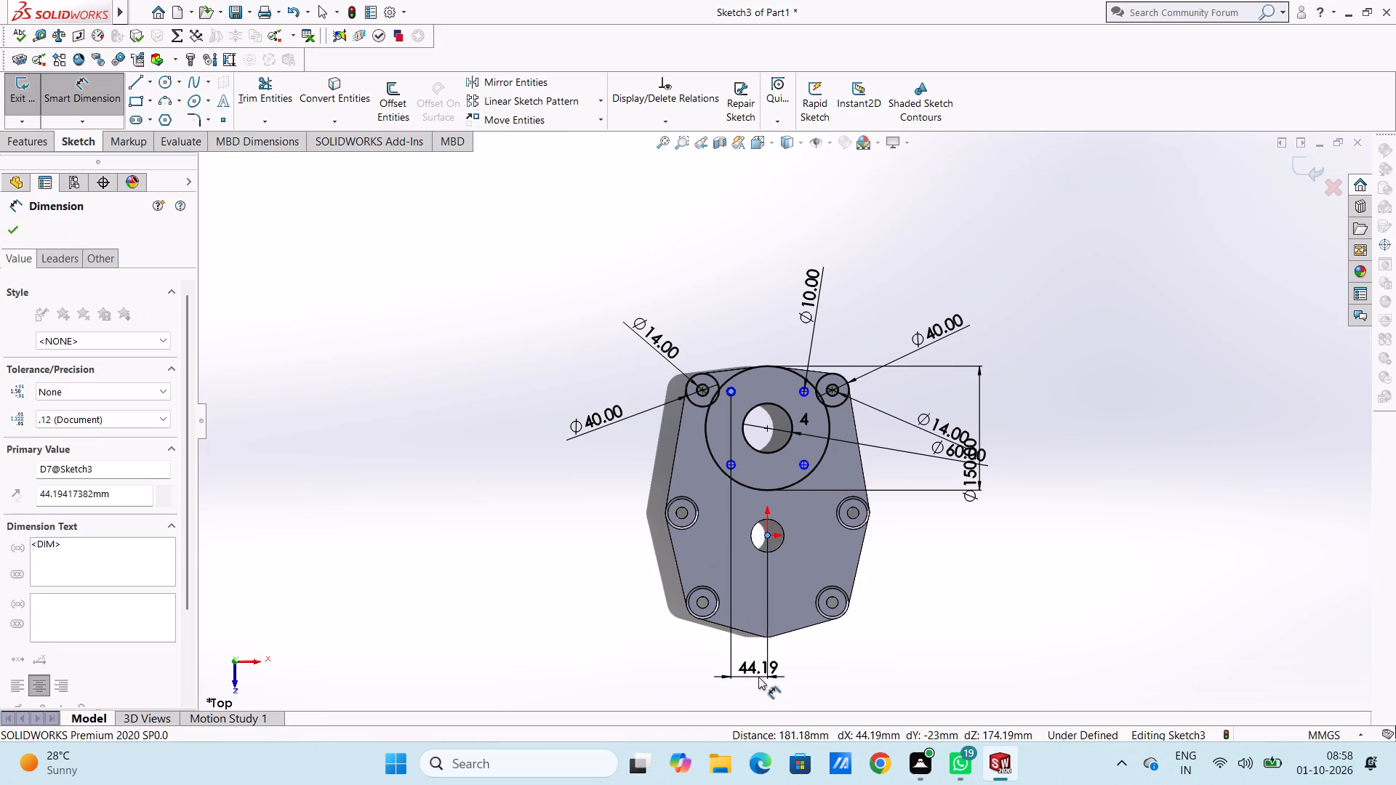
click(697, 656)
click(583, 624)
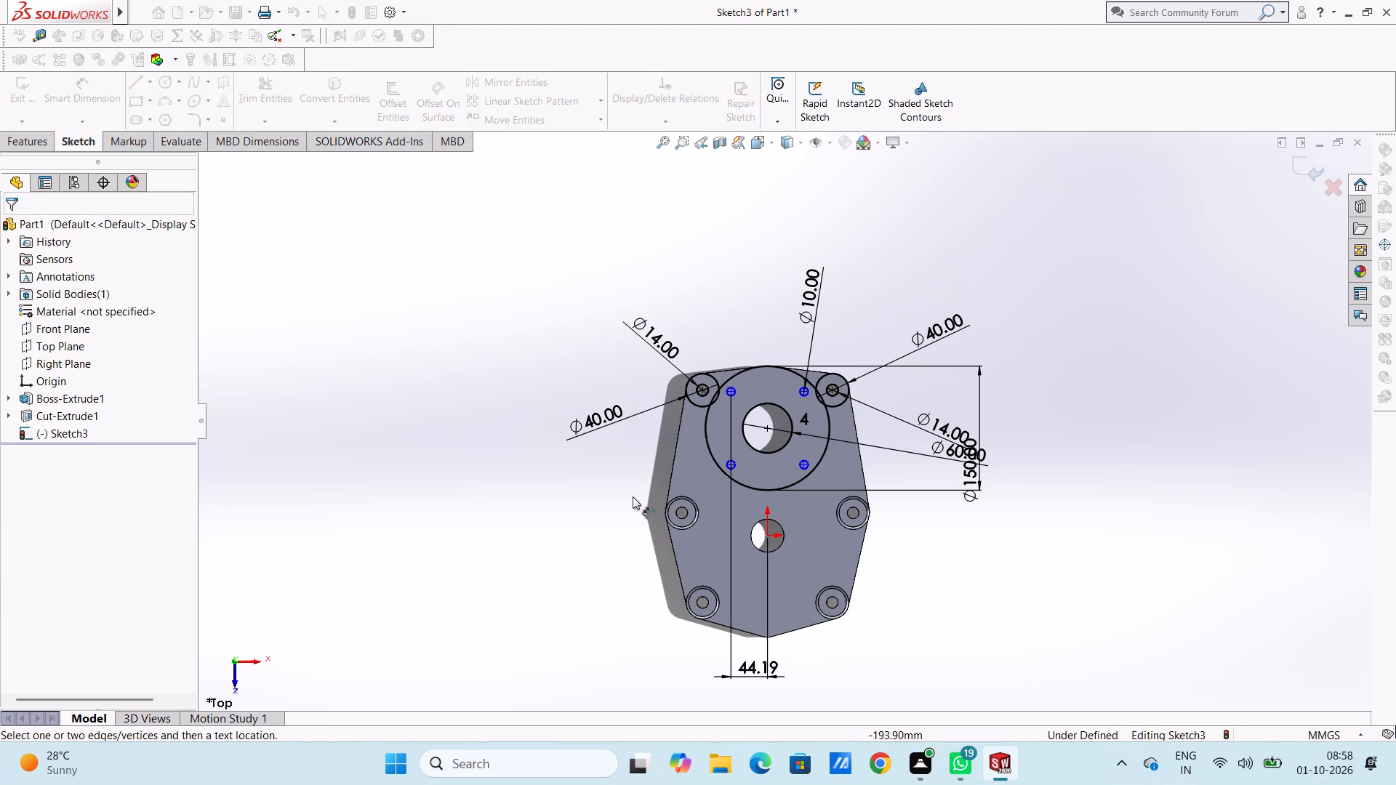
Dimension the vertical distance between the upper-left 10 mm circle's centre and the origin, placing it left of the plate.
click(732, 393)
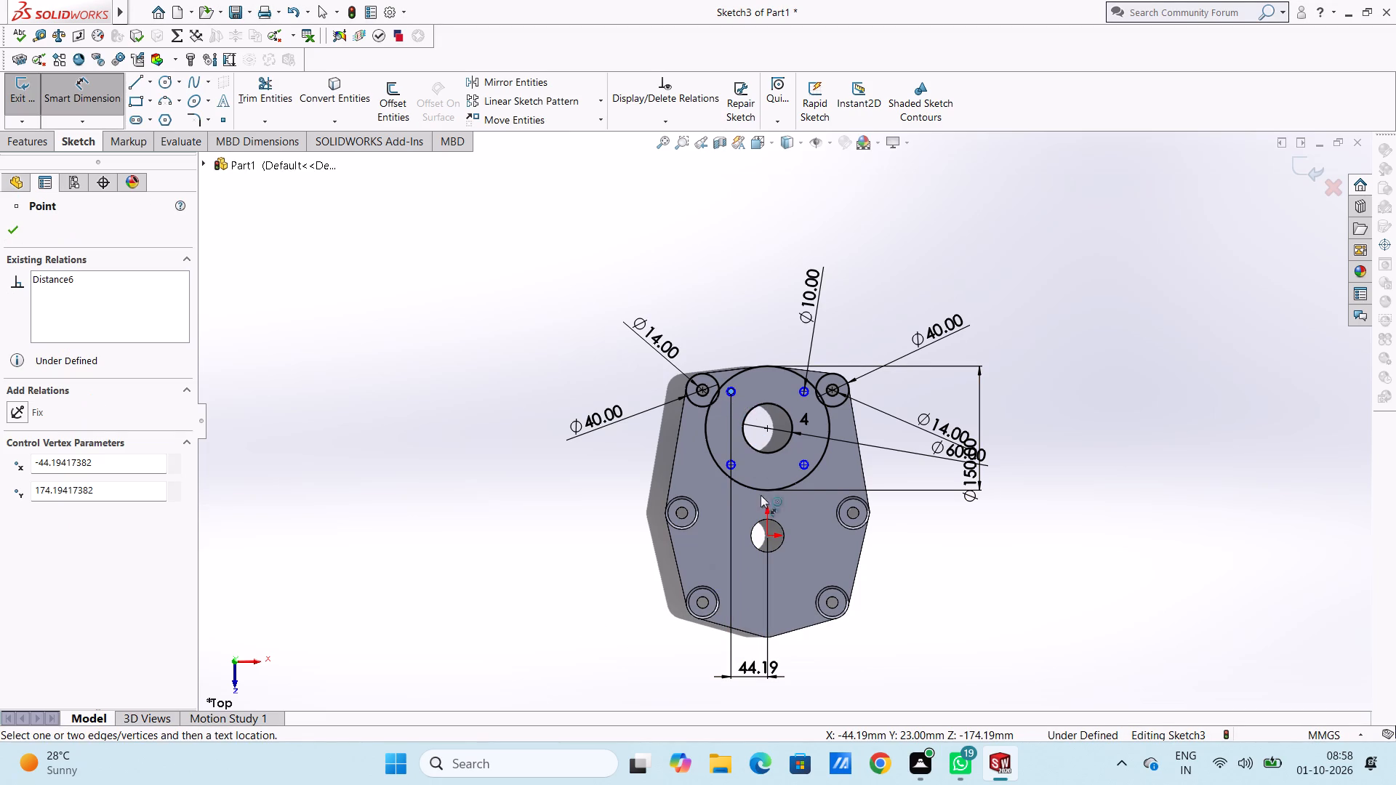
click(766, 538)
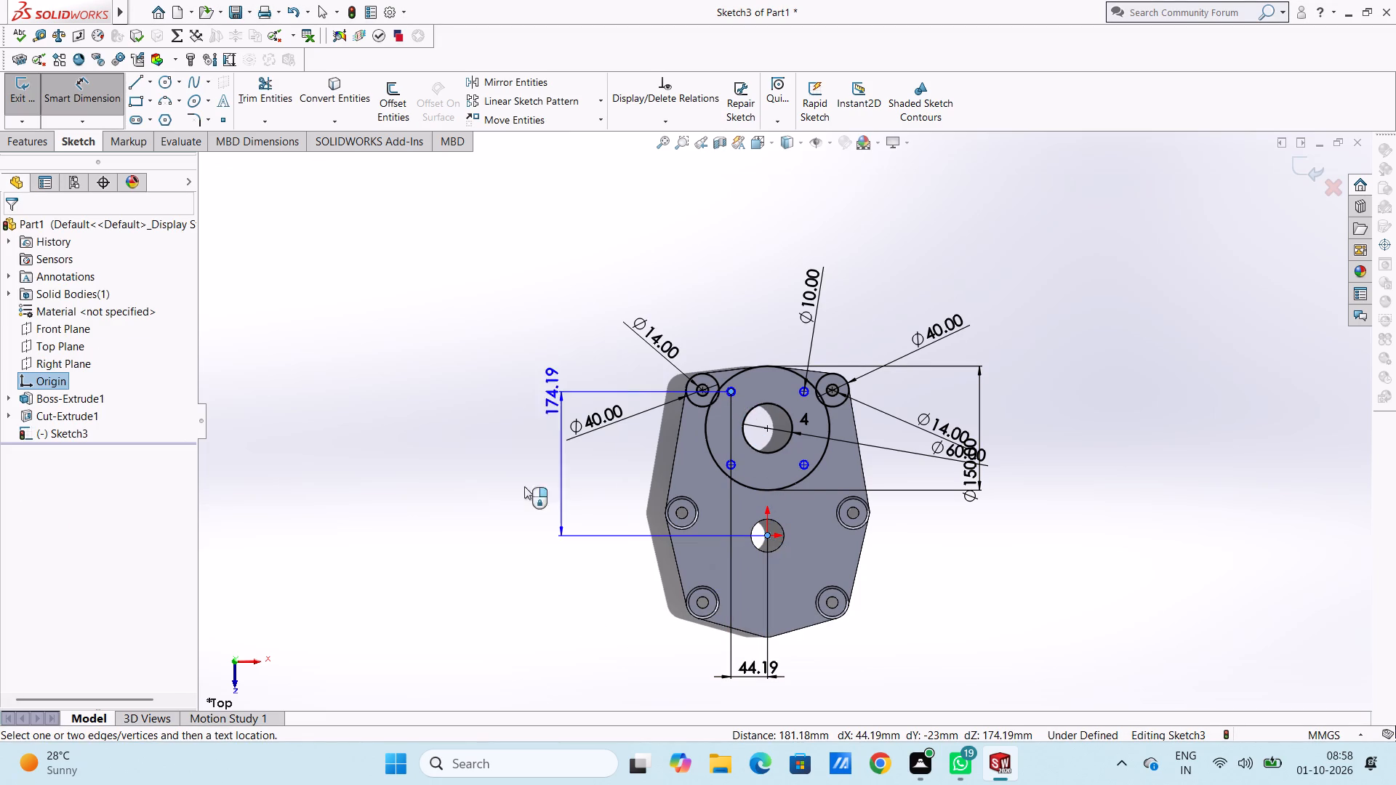
click(368, 470)
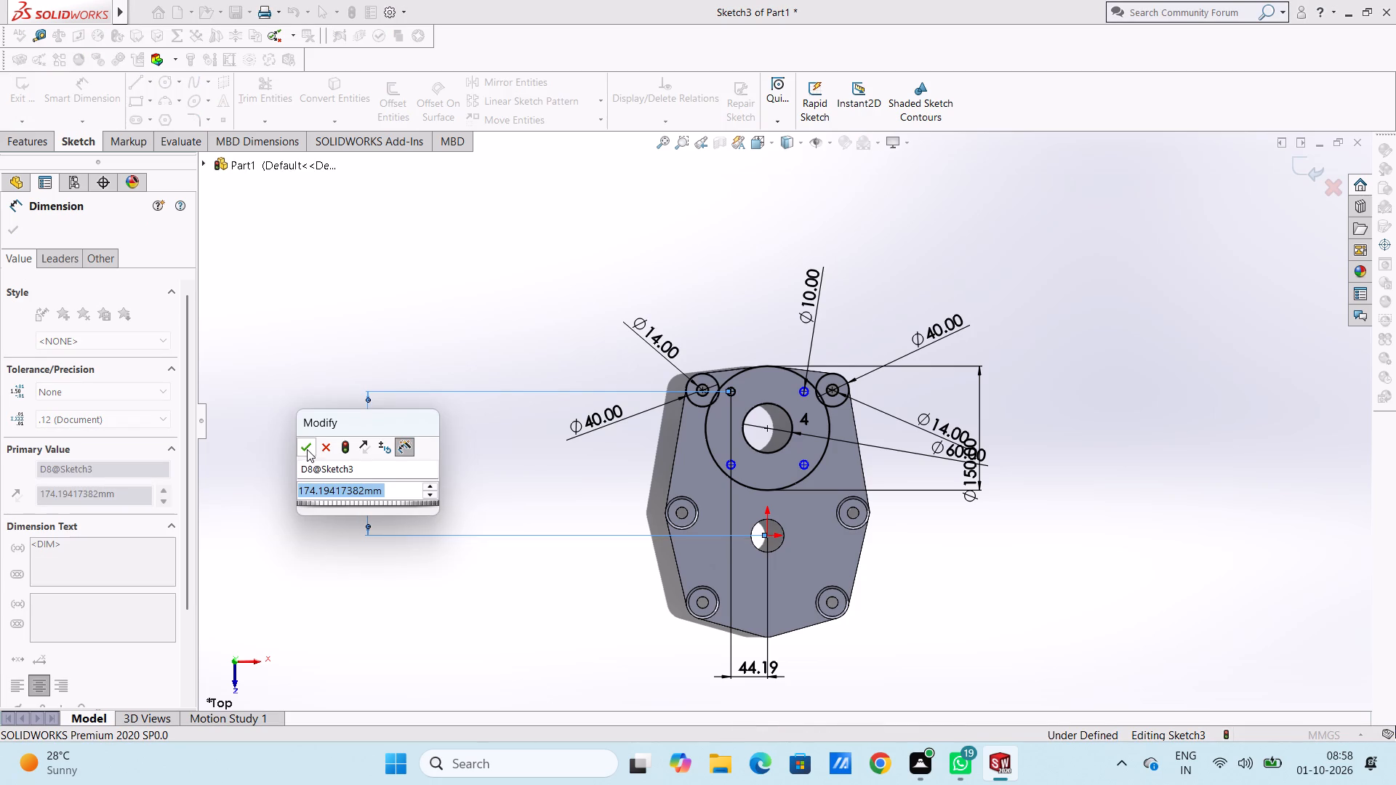
click(307, 449)
click(414, 318)
Dimension the horizontal distance between the upper-right 10 mm circle's centre and the origin, placing it just below the origin bore.
scroll(742, 508, down, 5)
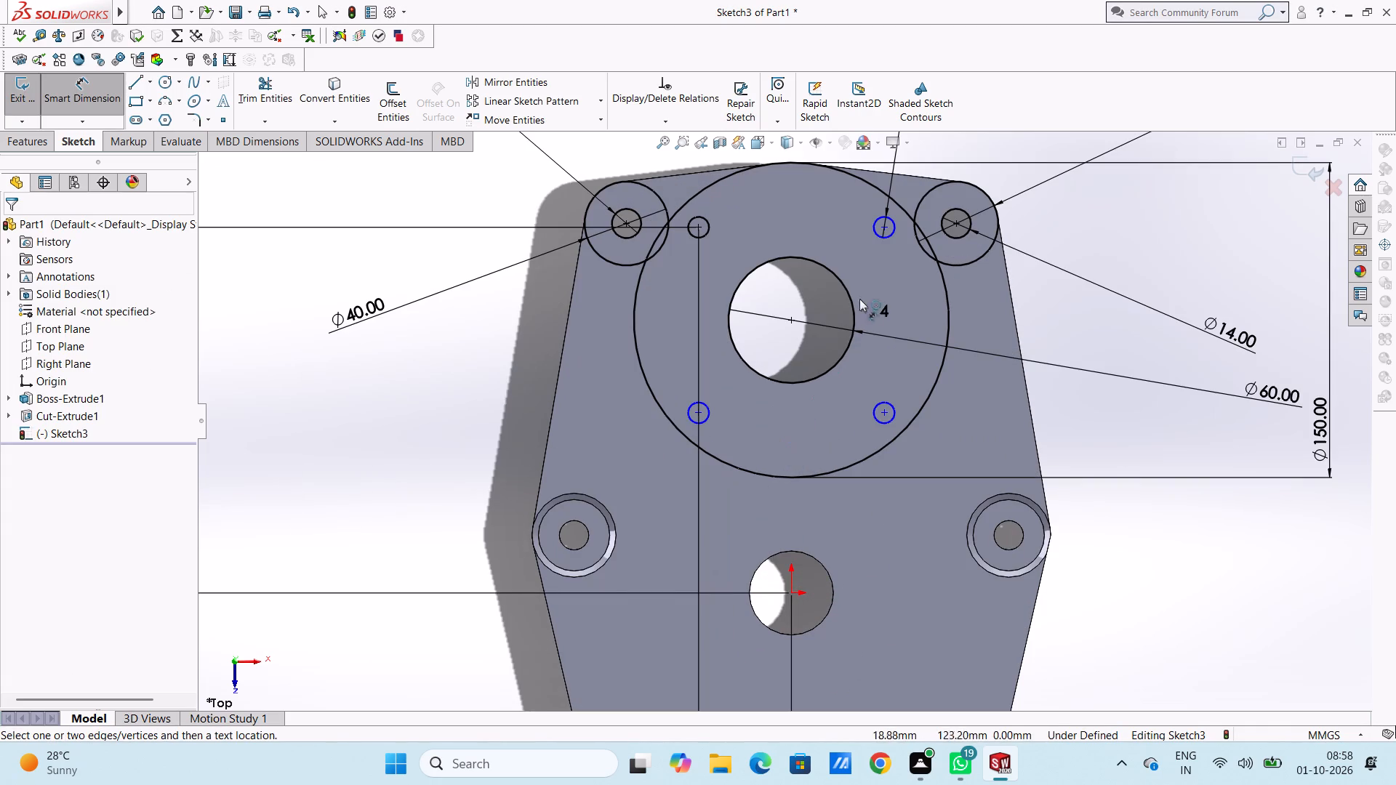
click(883, 228)
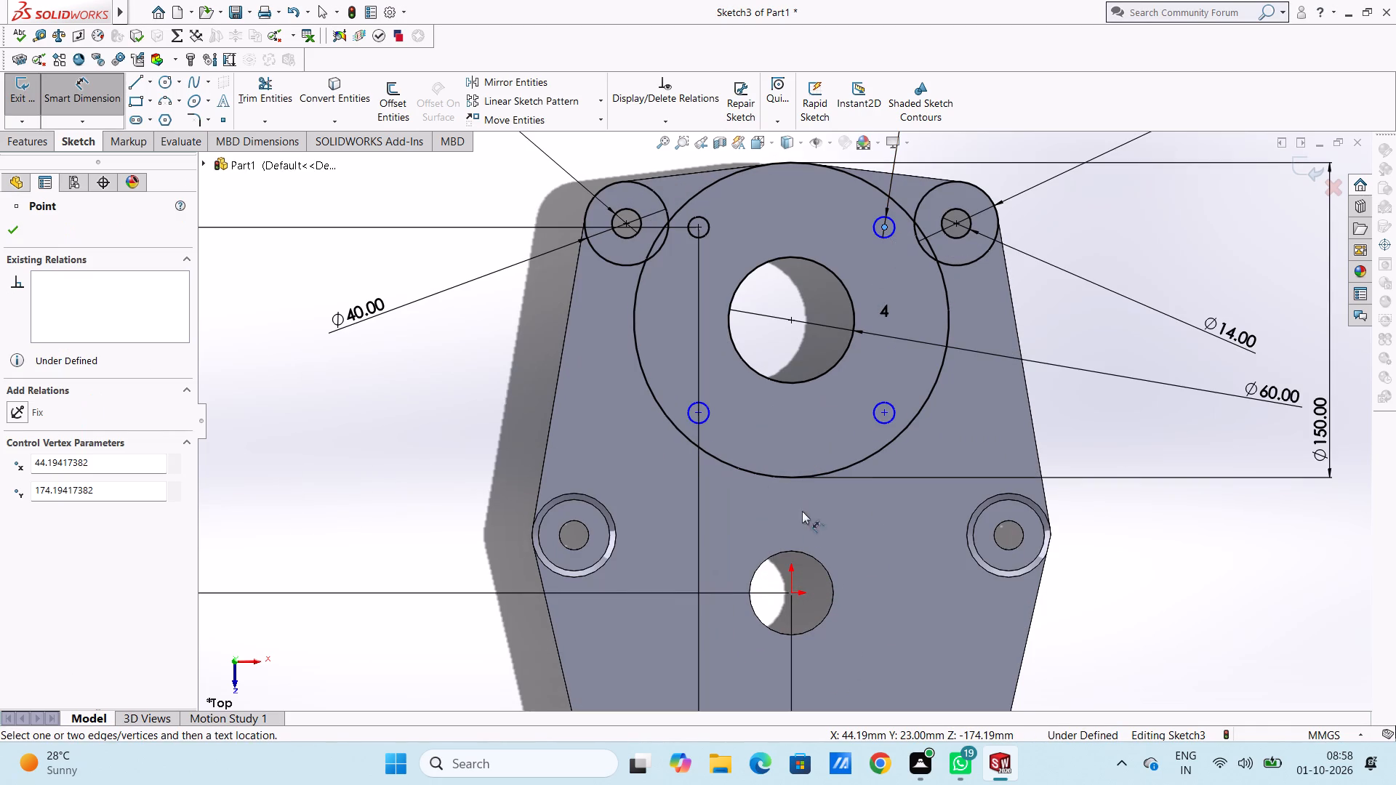
click(790, 595)
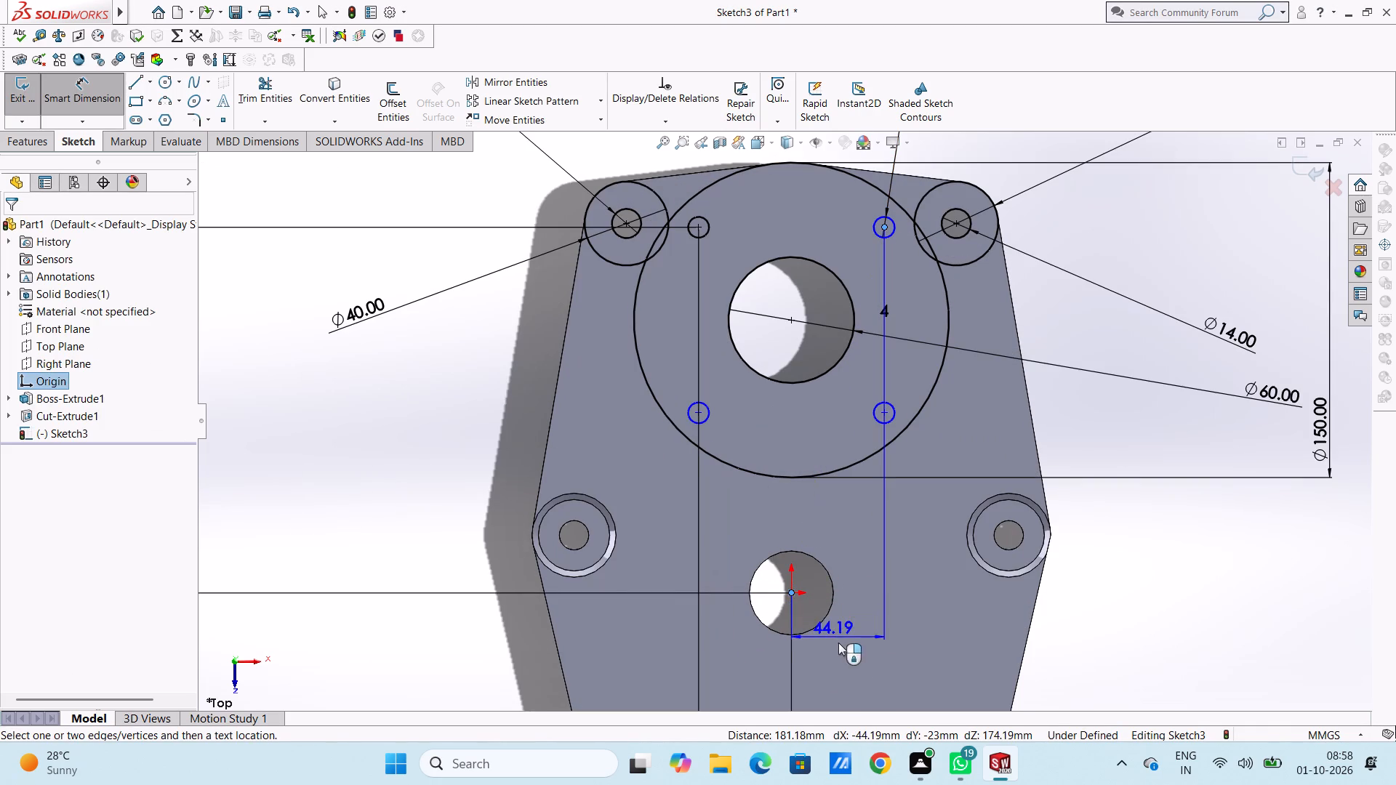
click(859, 661)
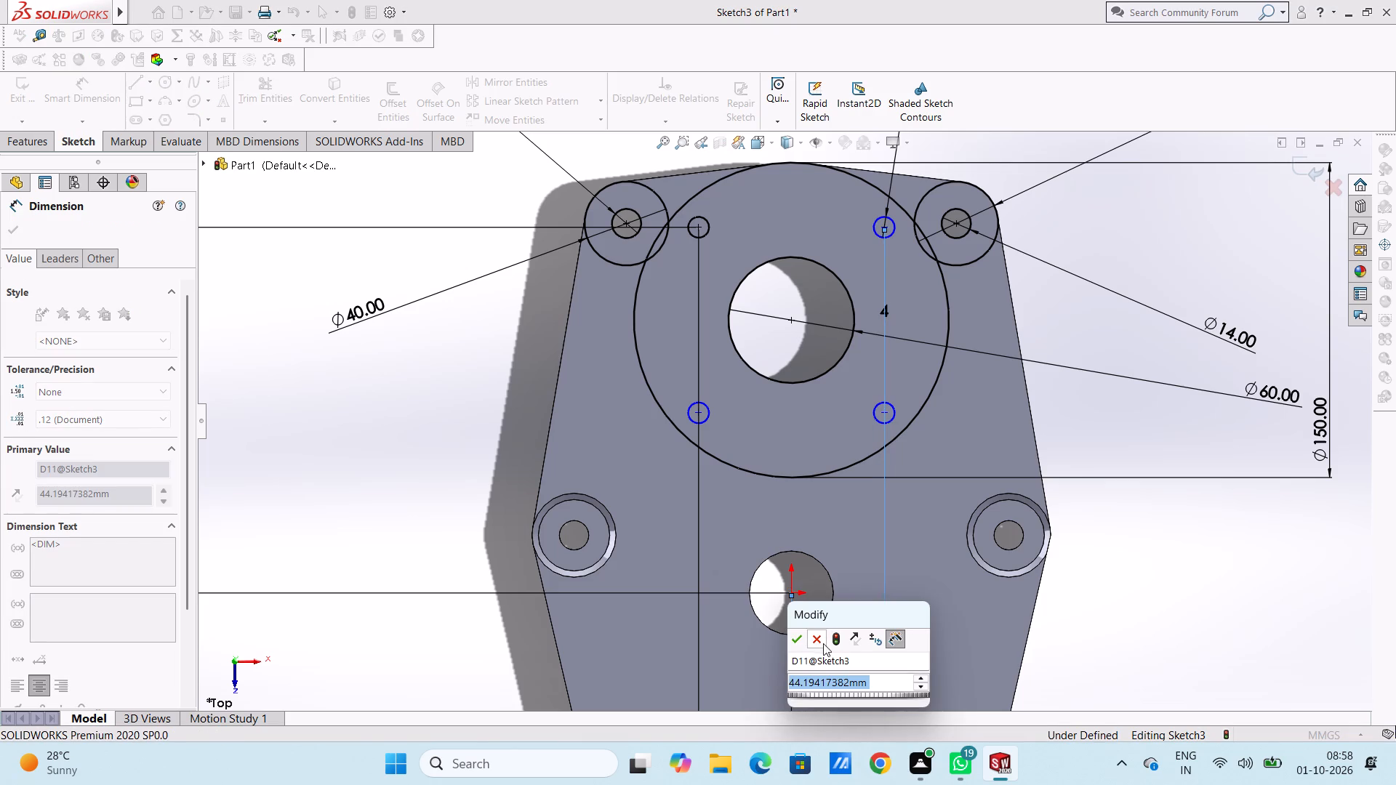
click(795, 642)
click(777, 617)
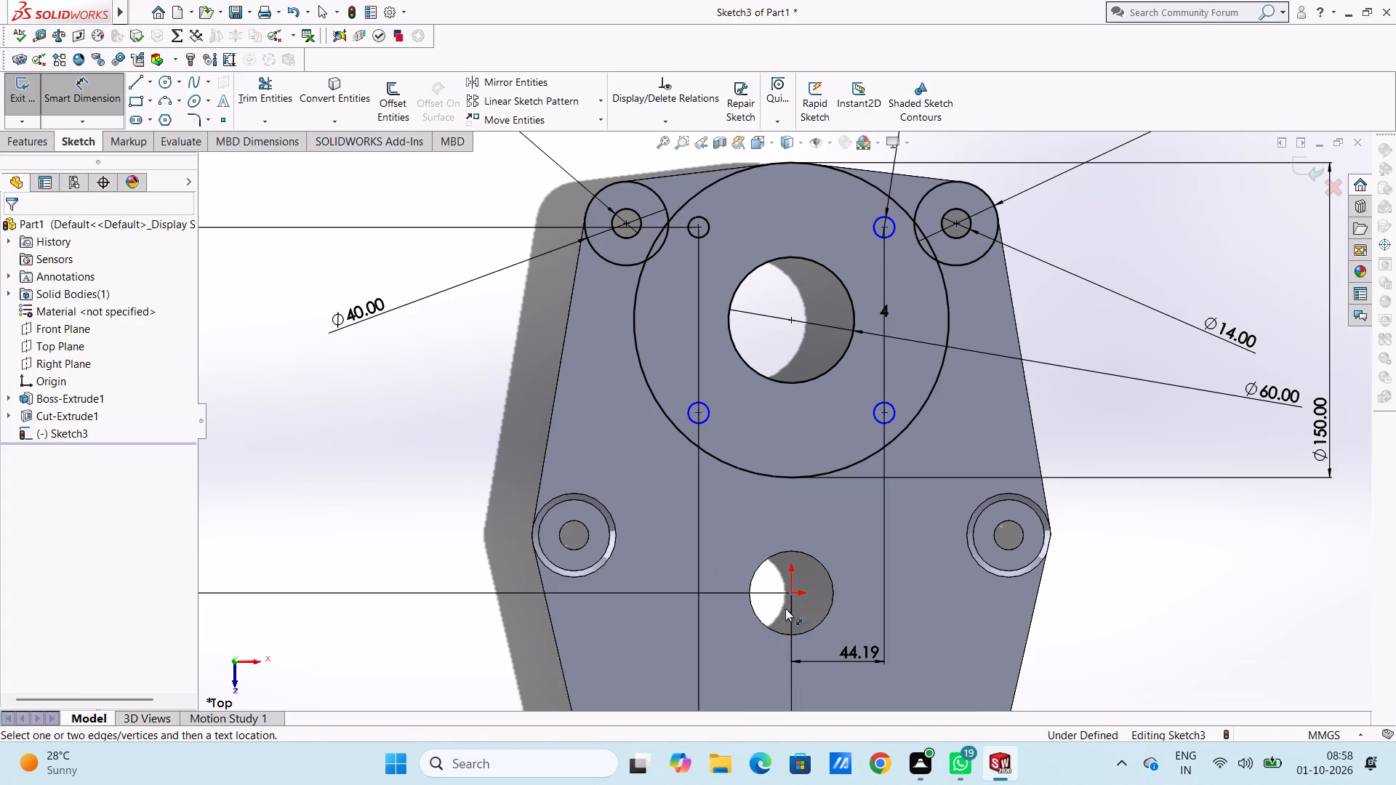
Dimension the vertical distance between the upper-right 10 mm circle's centre and the origin, placing it right of the plate.
click(790, 594)
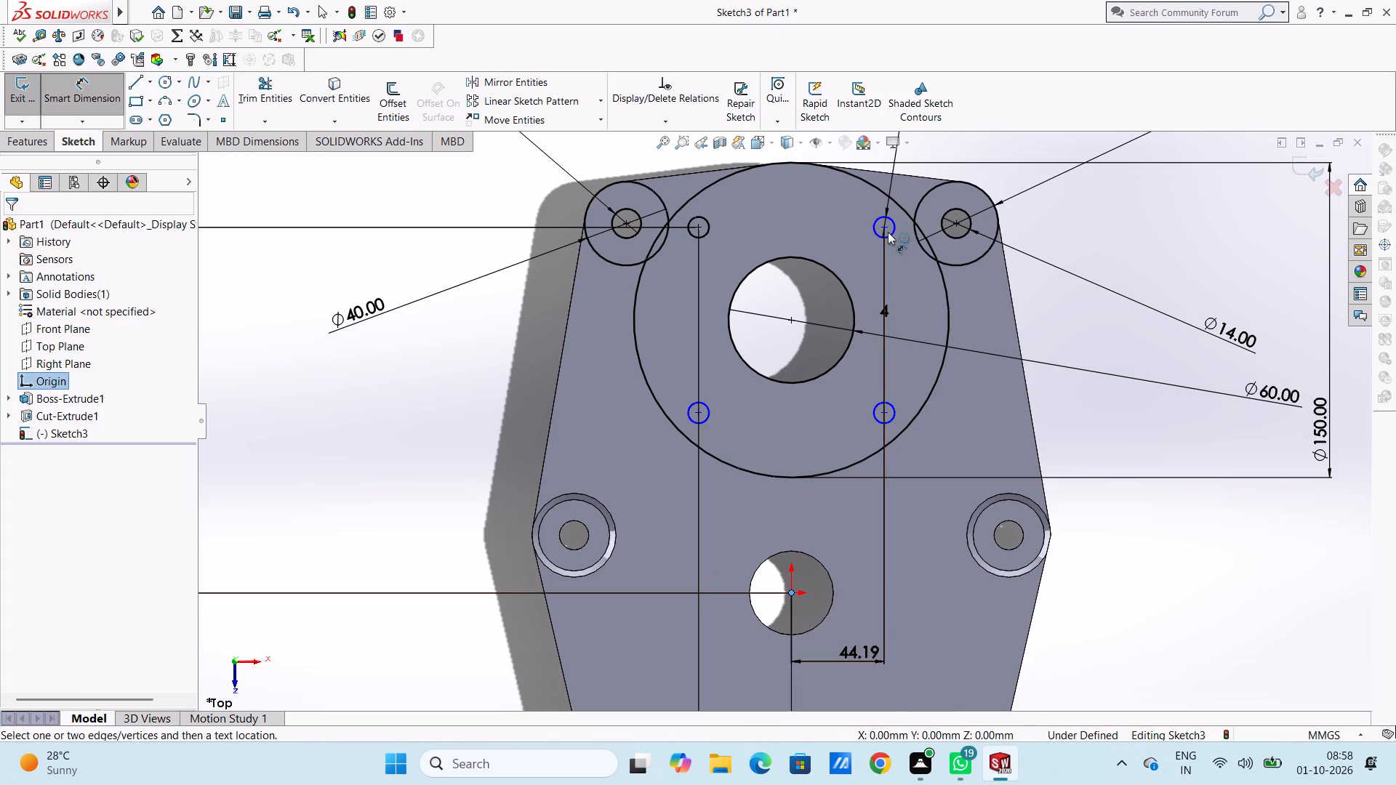
click(883, 228)
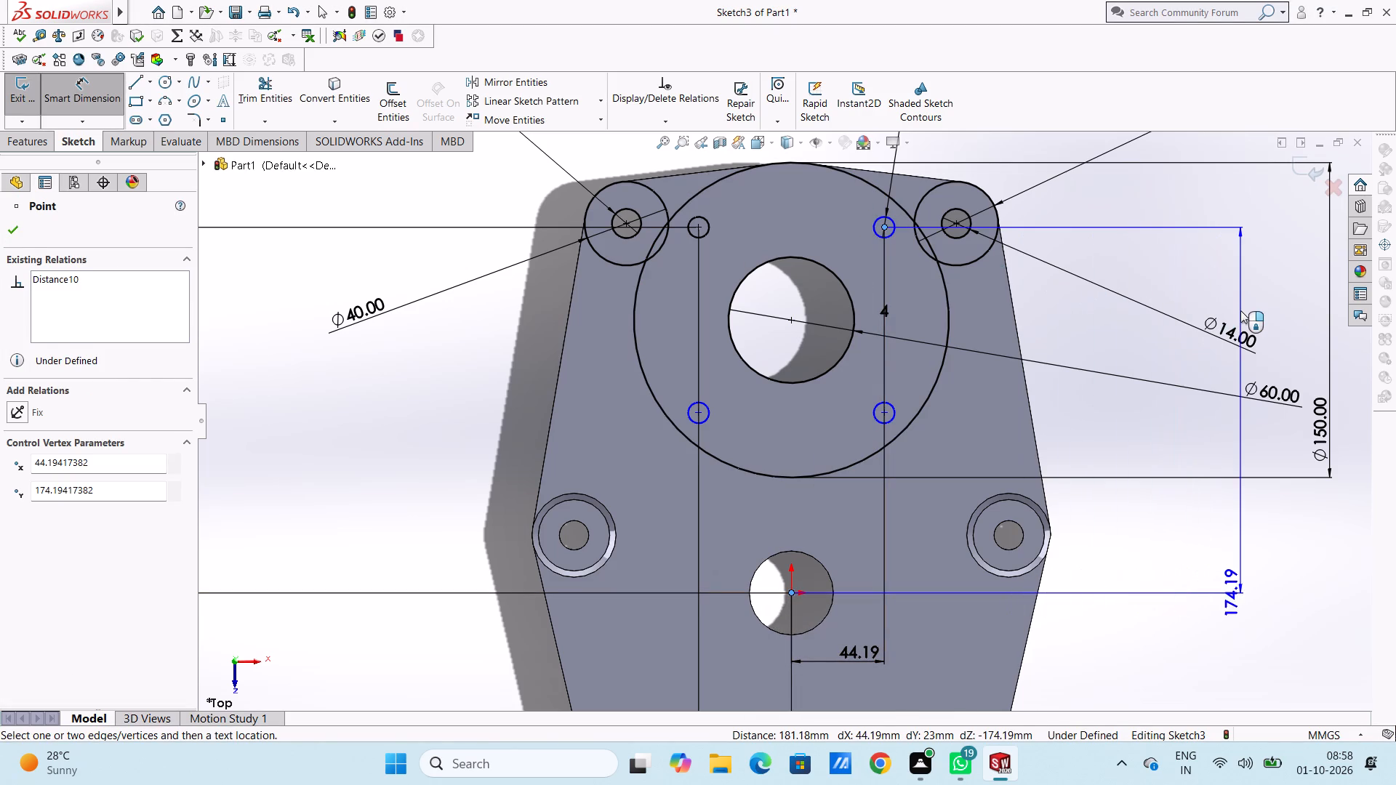
click(1240, 310)
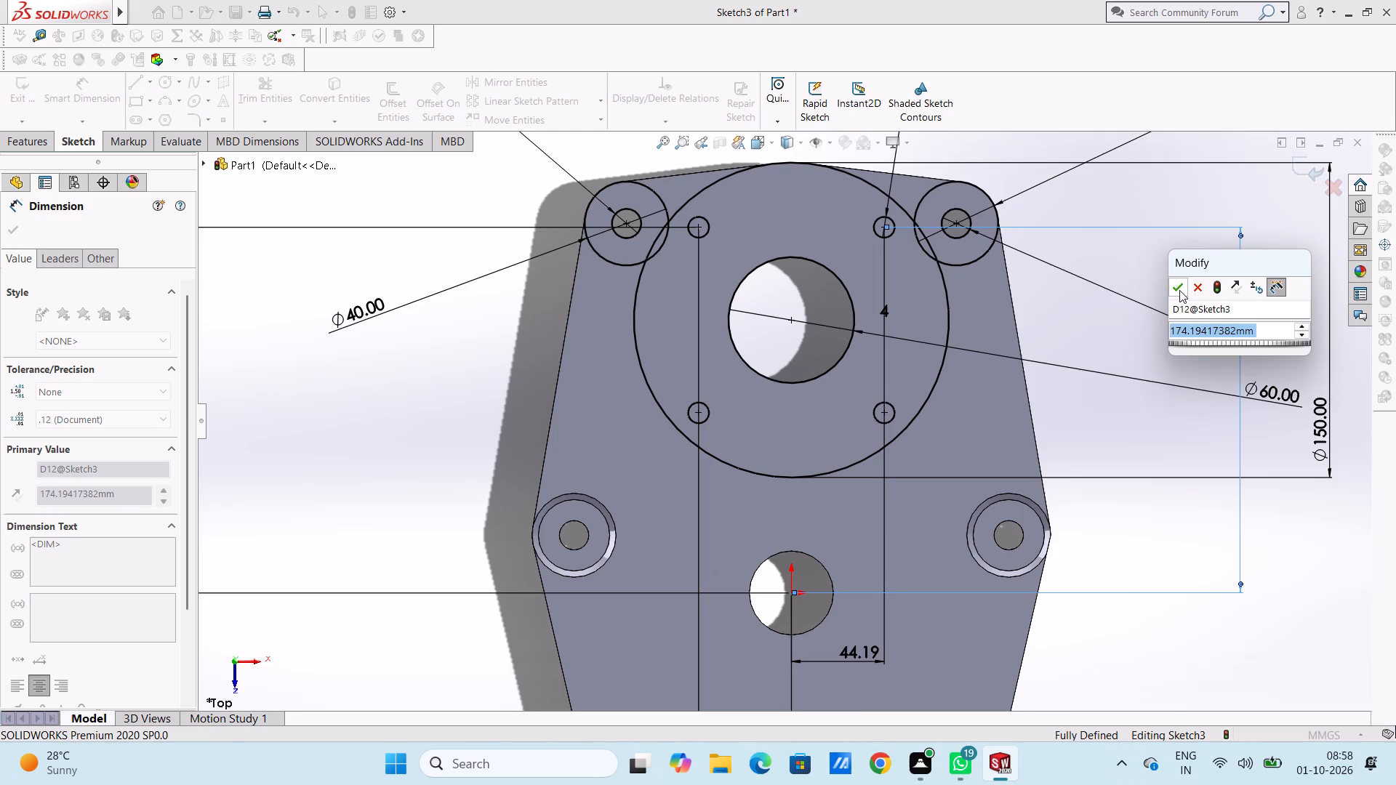
click(1179, 290)
click(1133, 350)
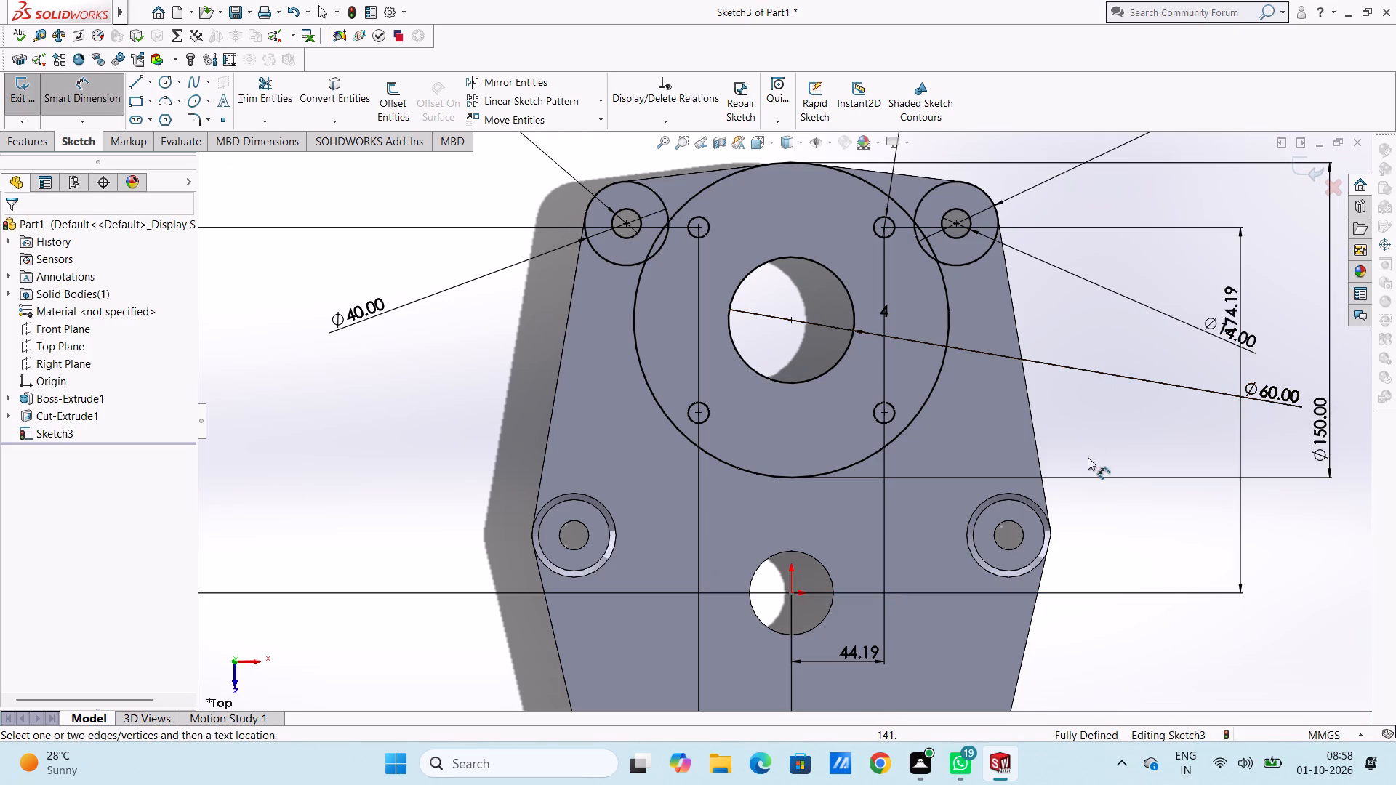
key(Escape)
key(Escape)
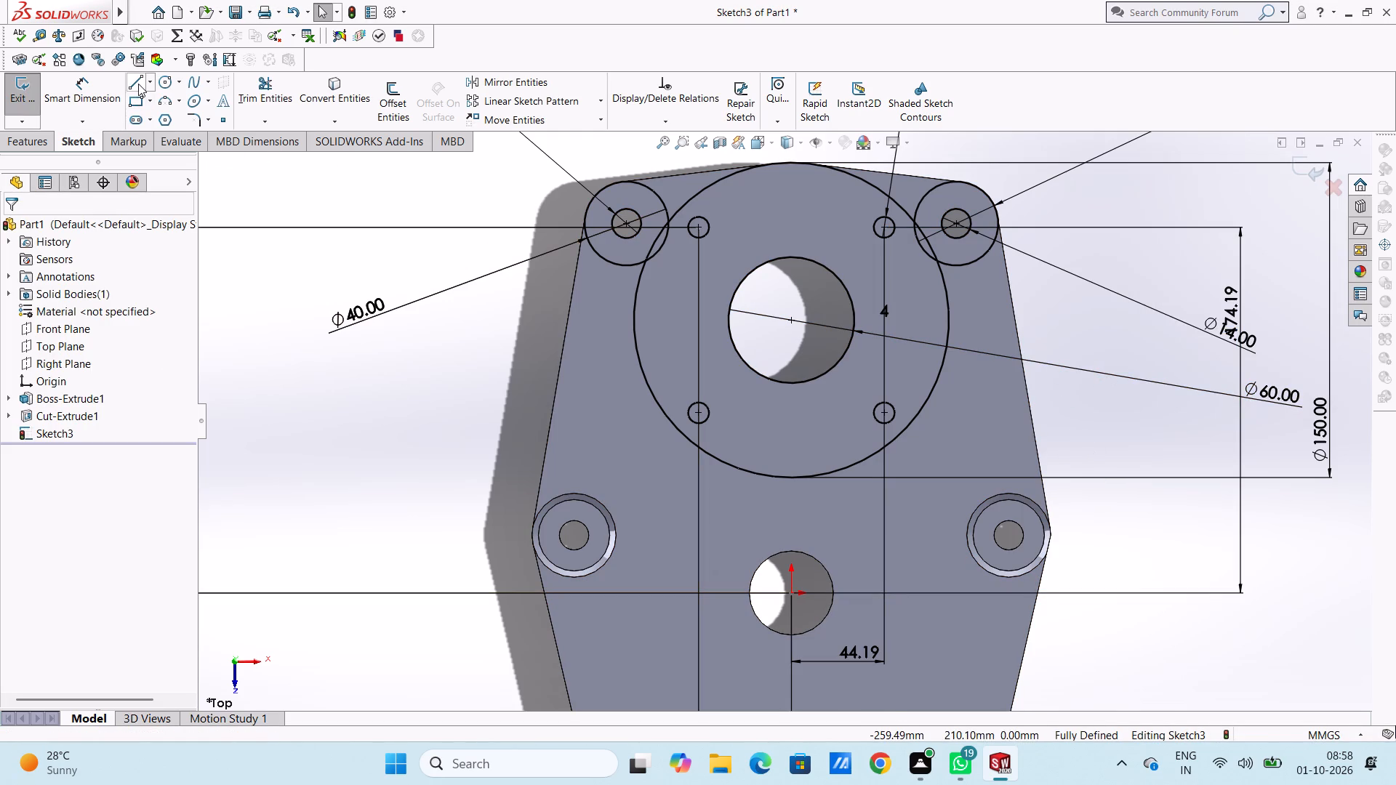
Sketch two connected lines from the upper-left boss centre to the large bore's centre and on to the upper-right boss centre.
click(138, 83)
click(625, 224)
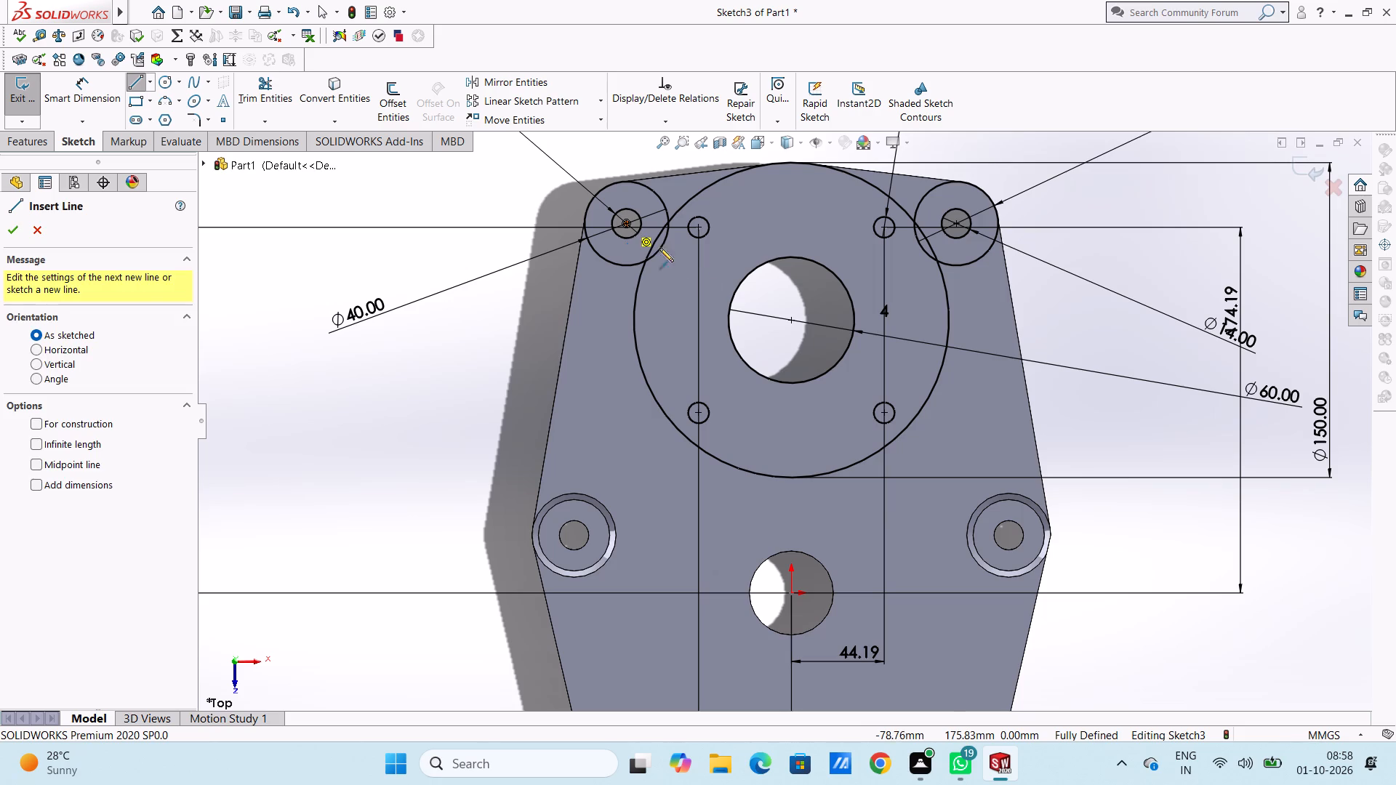
click(793, 320)
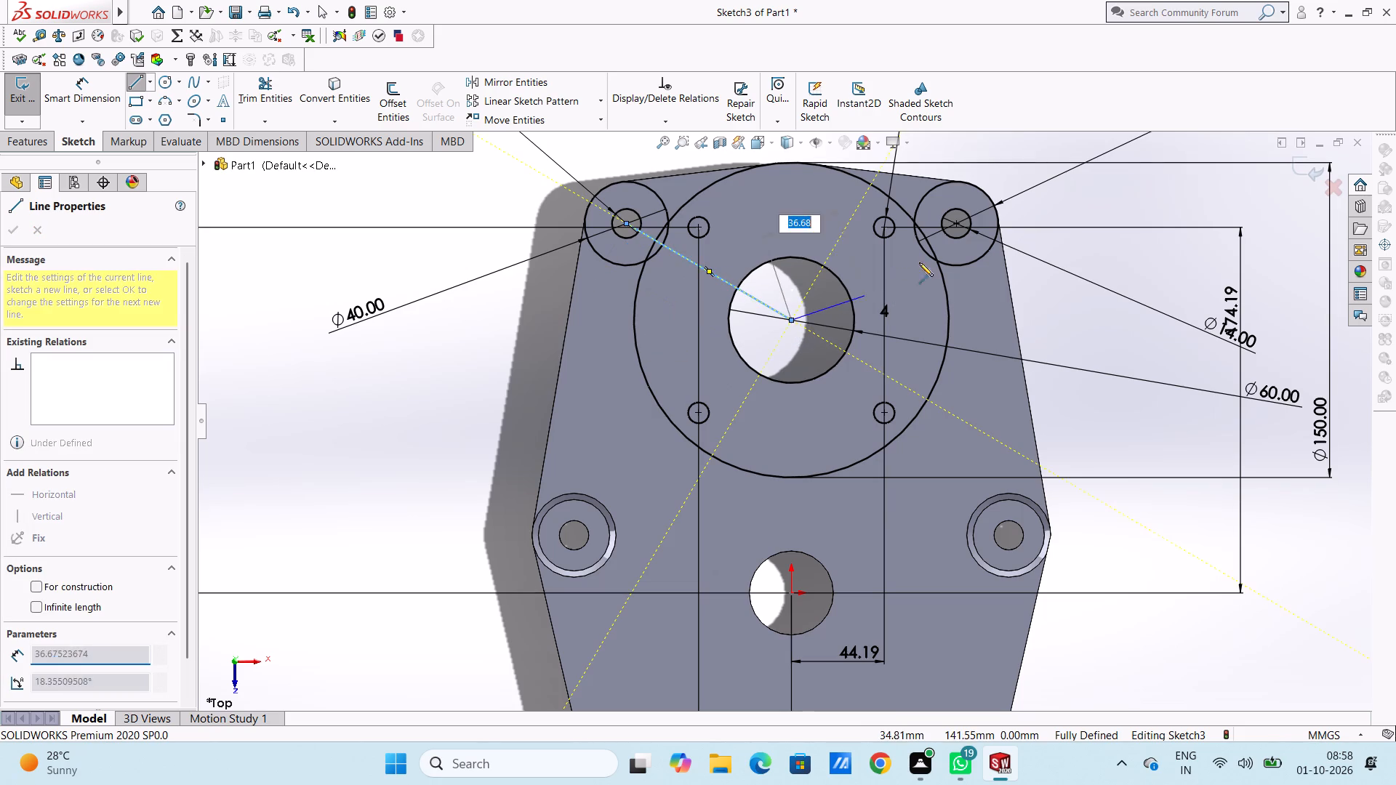
click(958, 220)
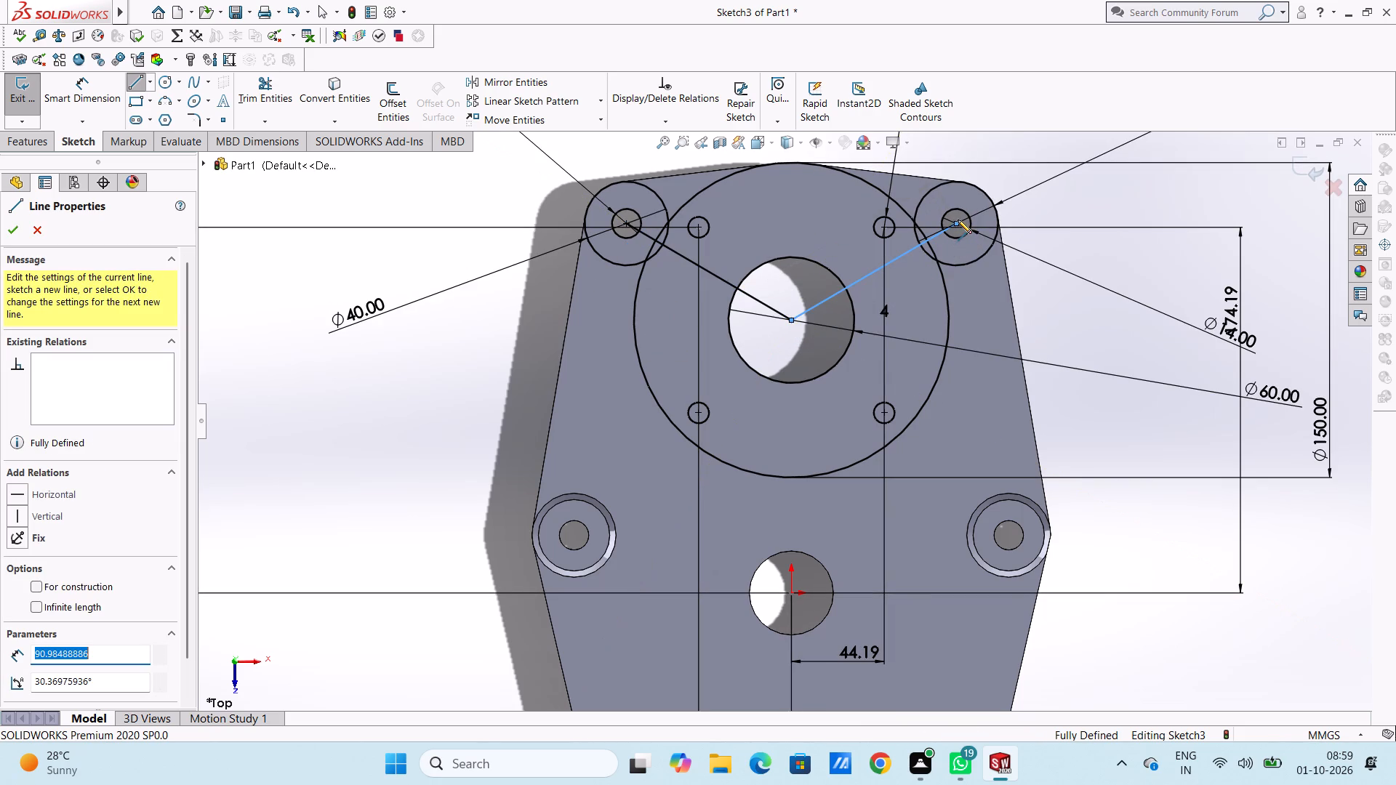
key(Escape)
key(Escape)
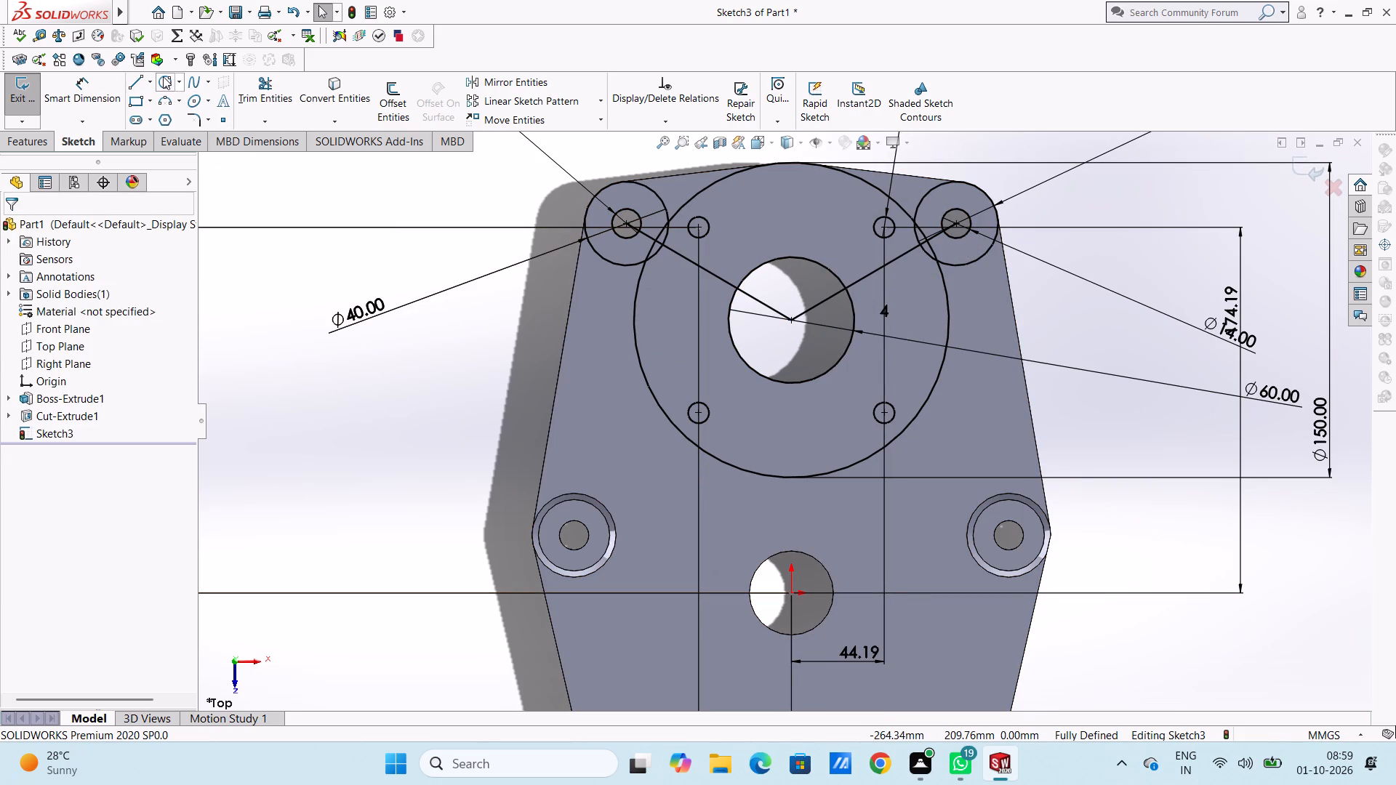
Offset the chain of two centre lines 20 mm bi-directionally, with dimensions added.
click(402, 91)
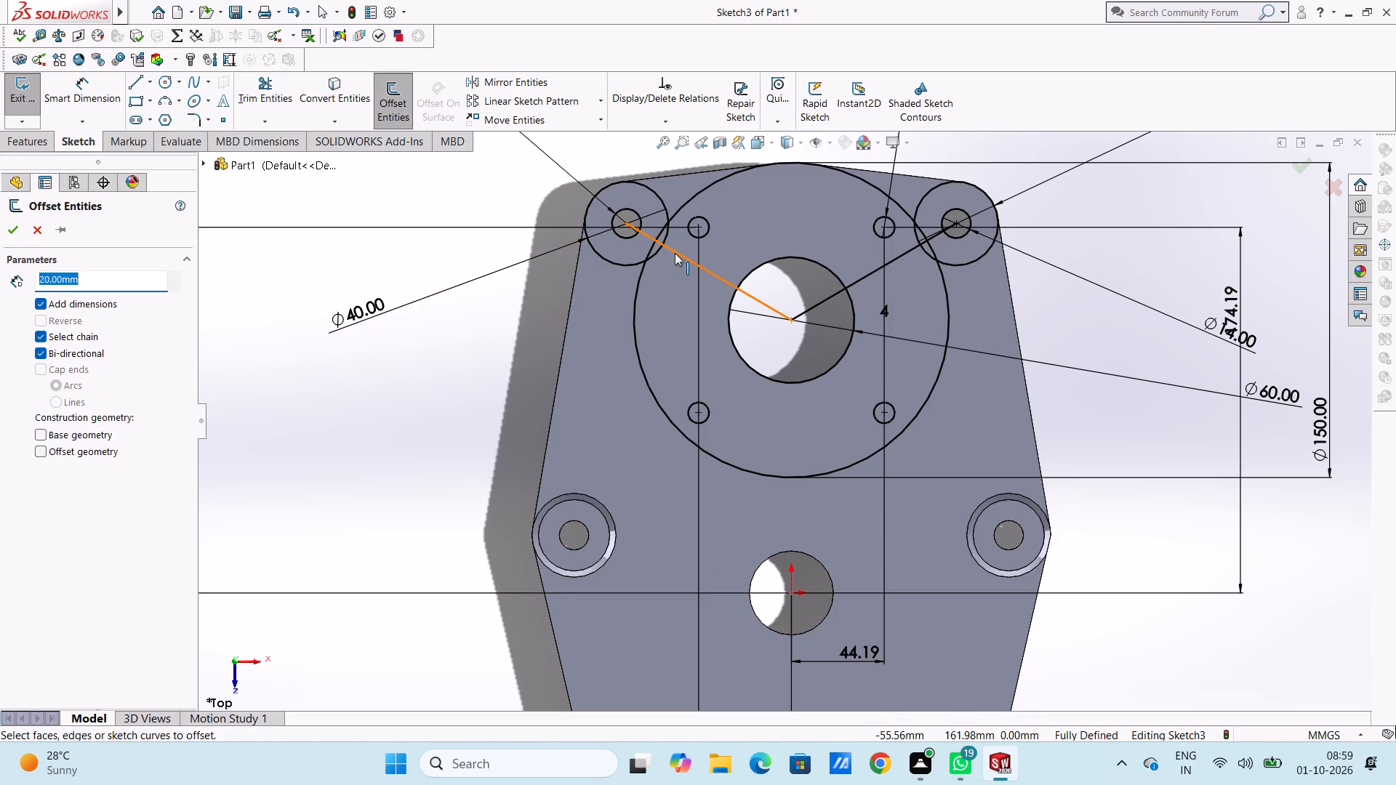
click(678, 250)
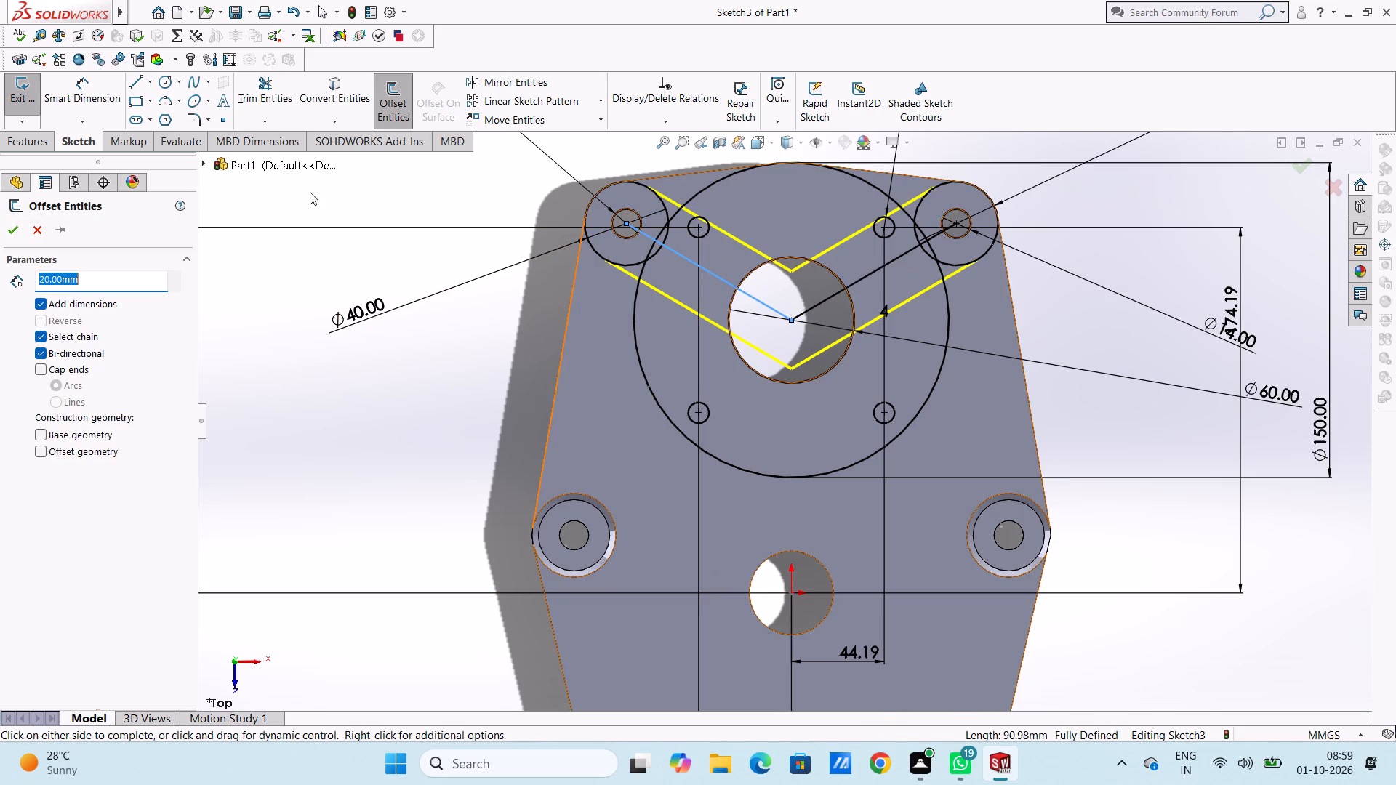
click(9, 229)
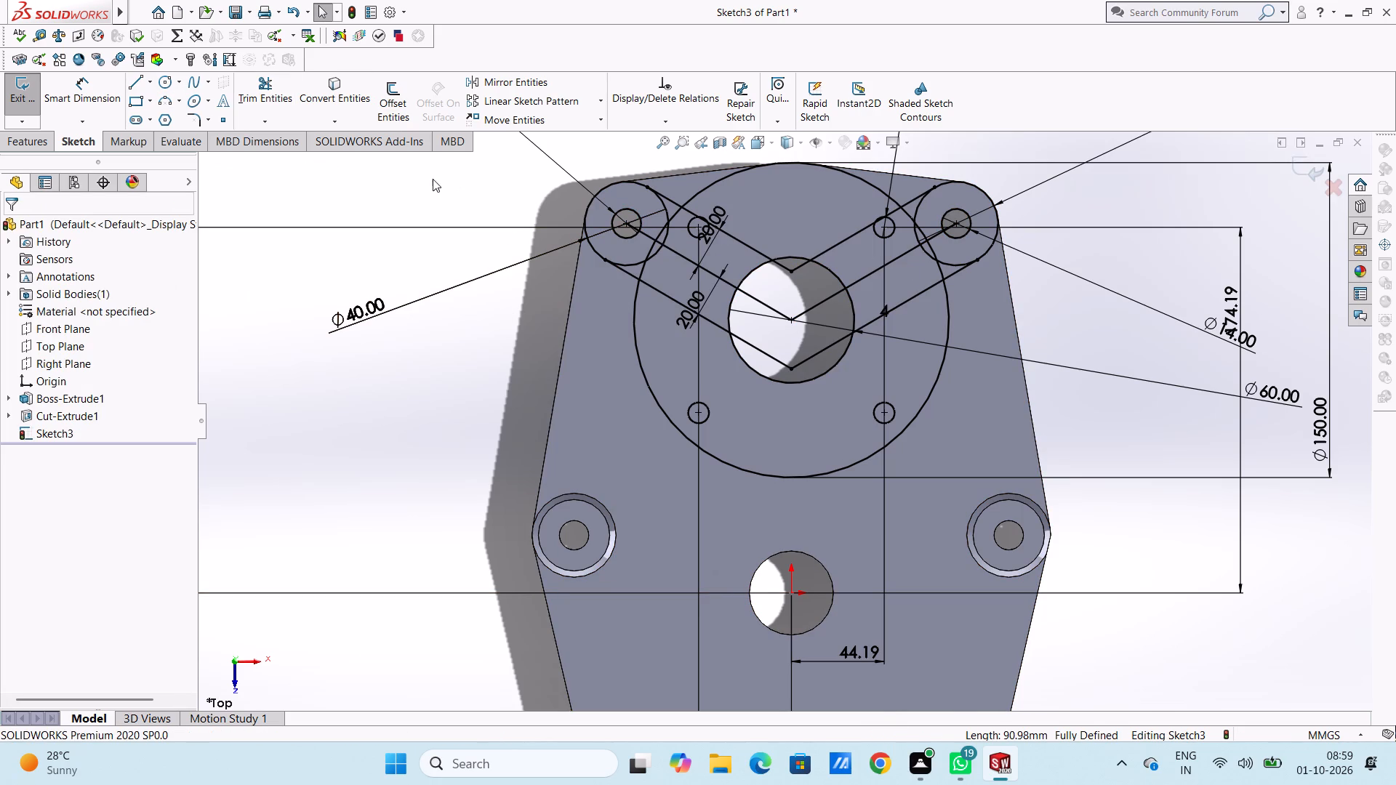
Delete the two original centre lines joining the bosses to the bore, keeping their offset copies.
click(689, 259)
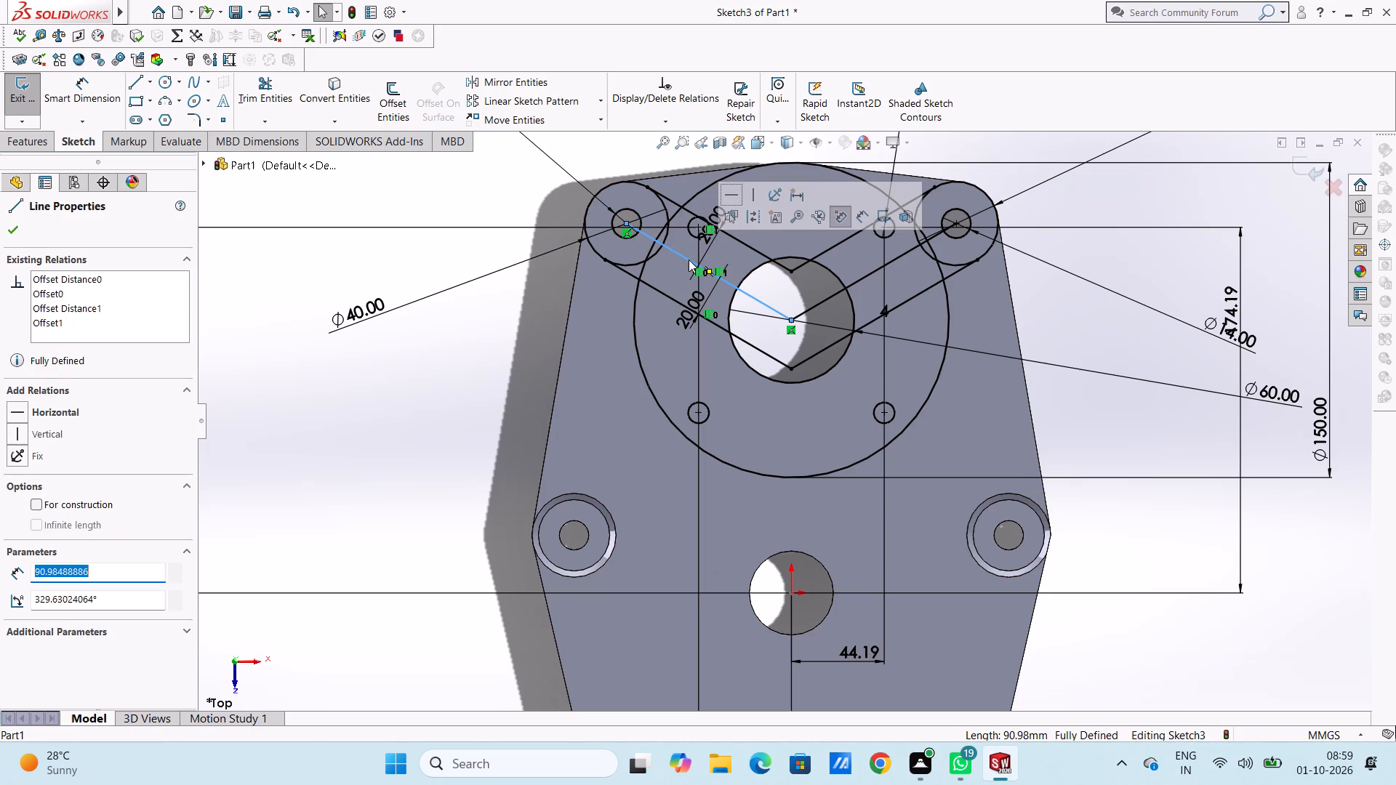
key(Delete)
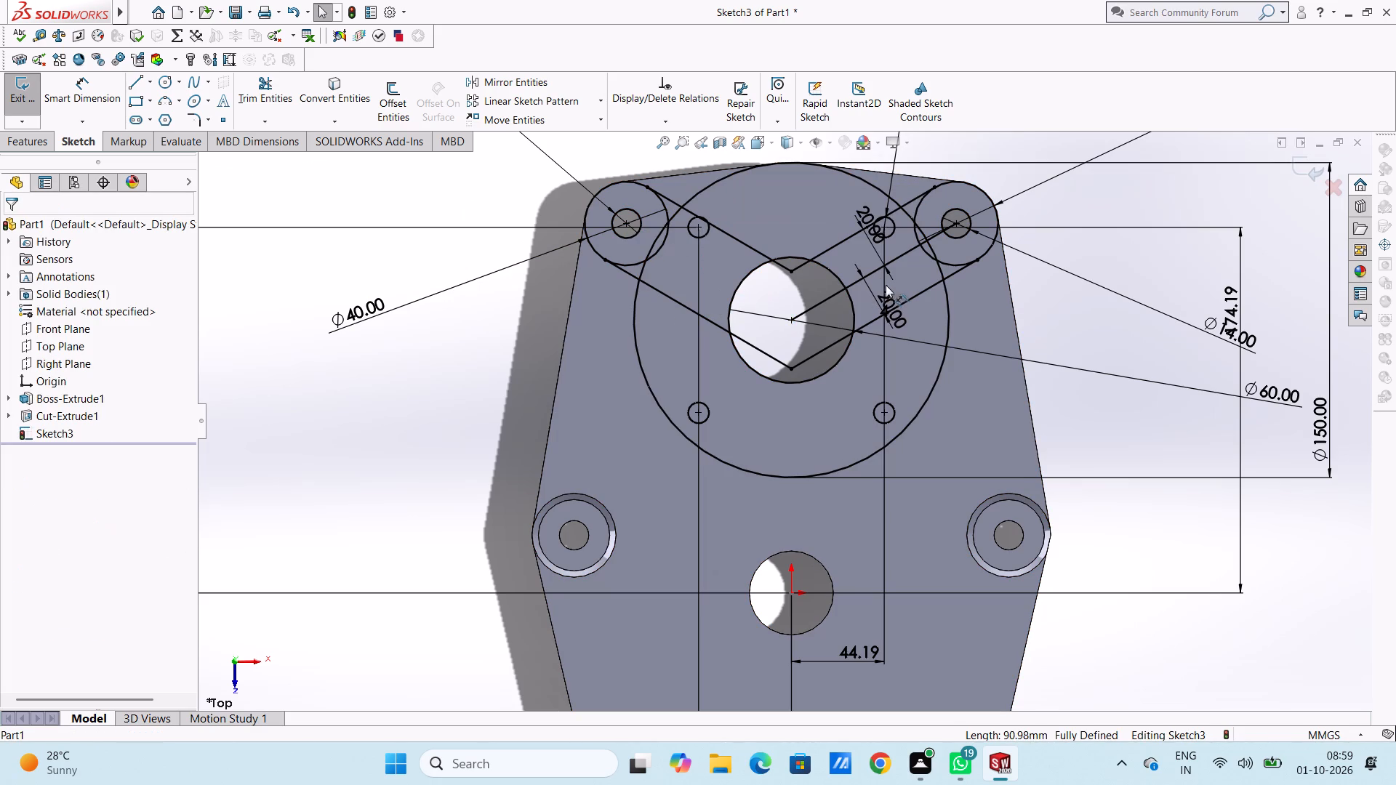
click(879, 271)
key(Delete)
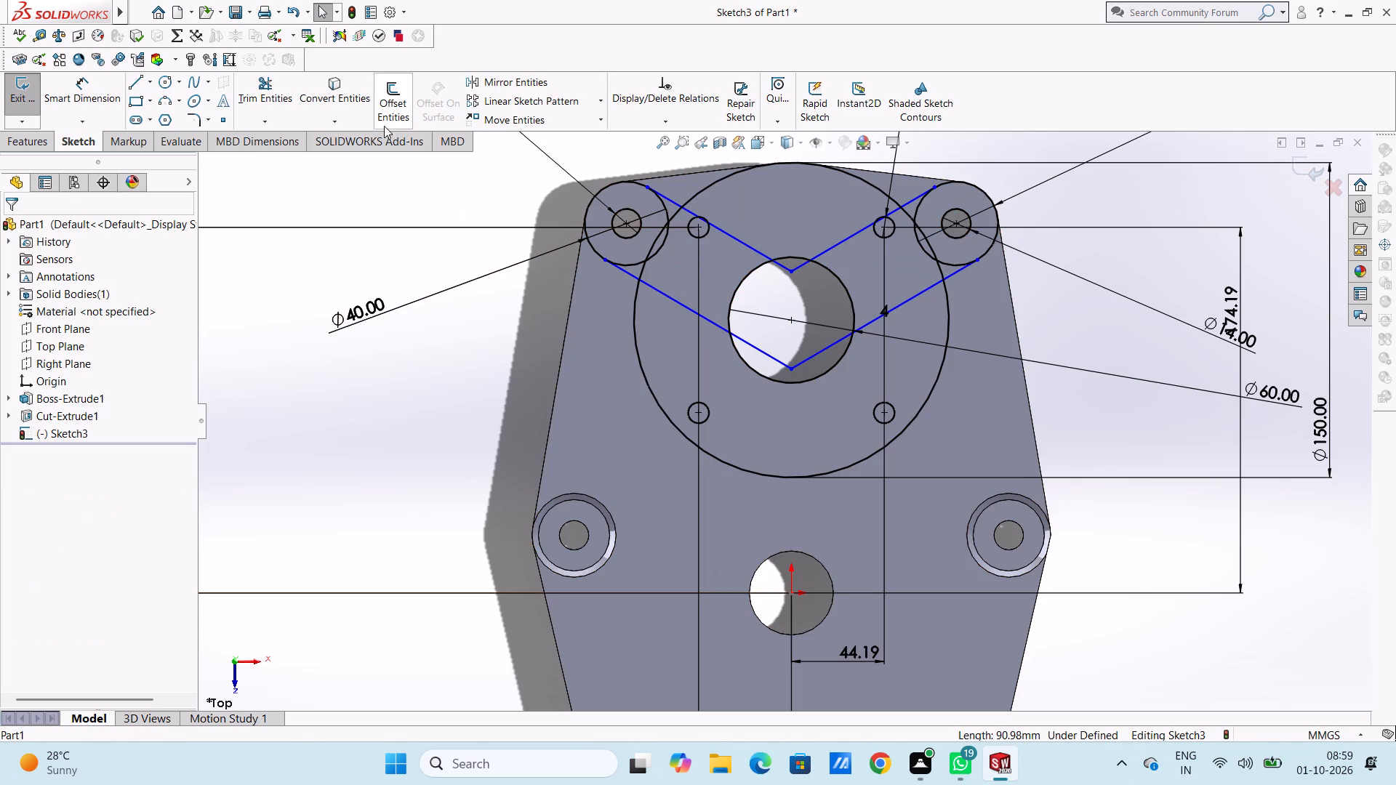
Trim the inner arcs of the upper-left 40 mm circle and the 150 mm circle's arc between the offset lines.
click(267, 78)
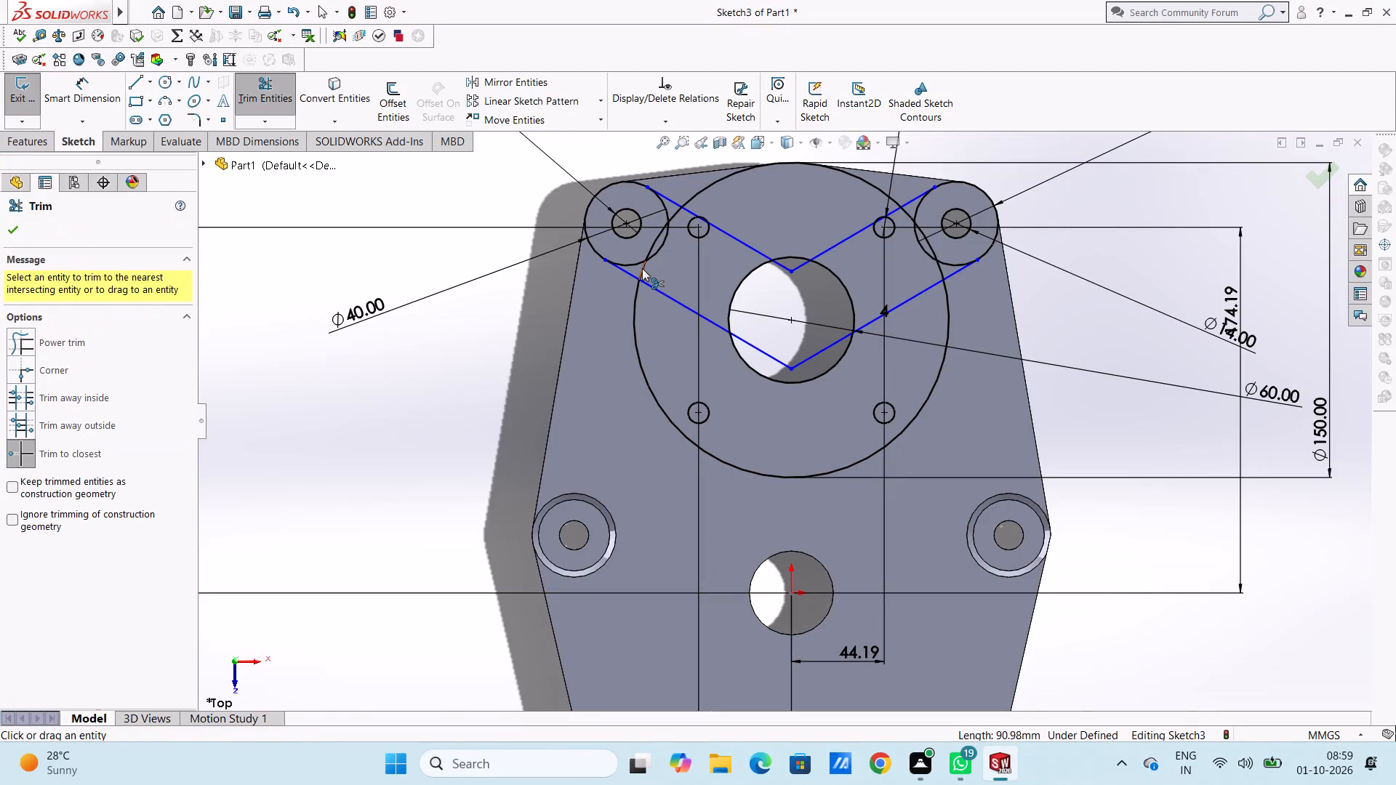
click(638, 262)
click(640, 263)
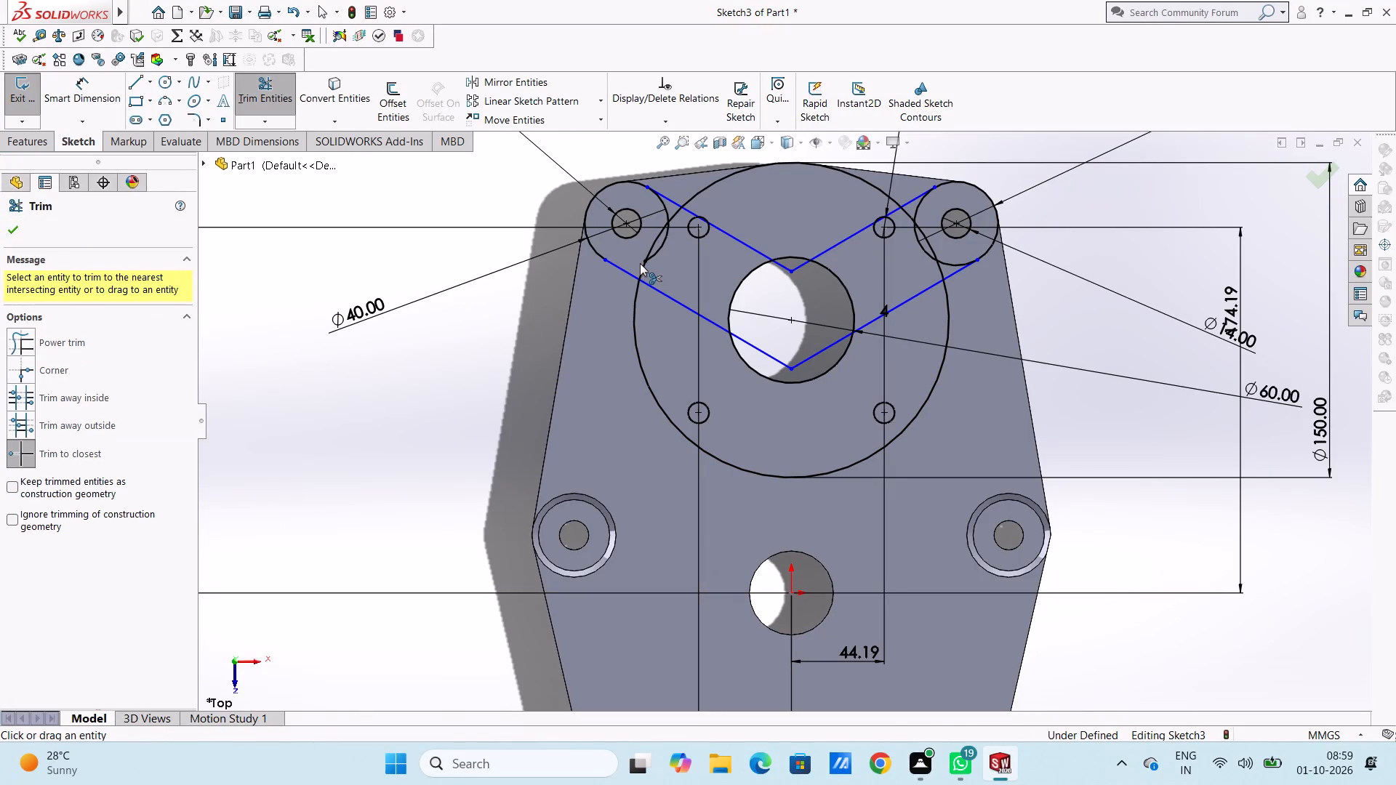
click(647, 256)
click(650, 247)
click(667, 212)
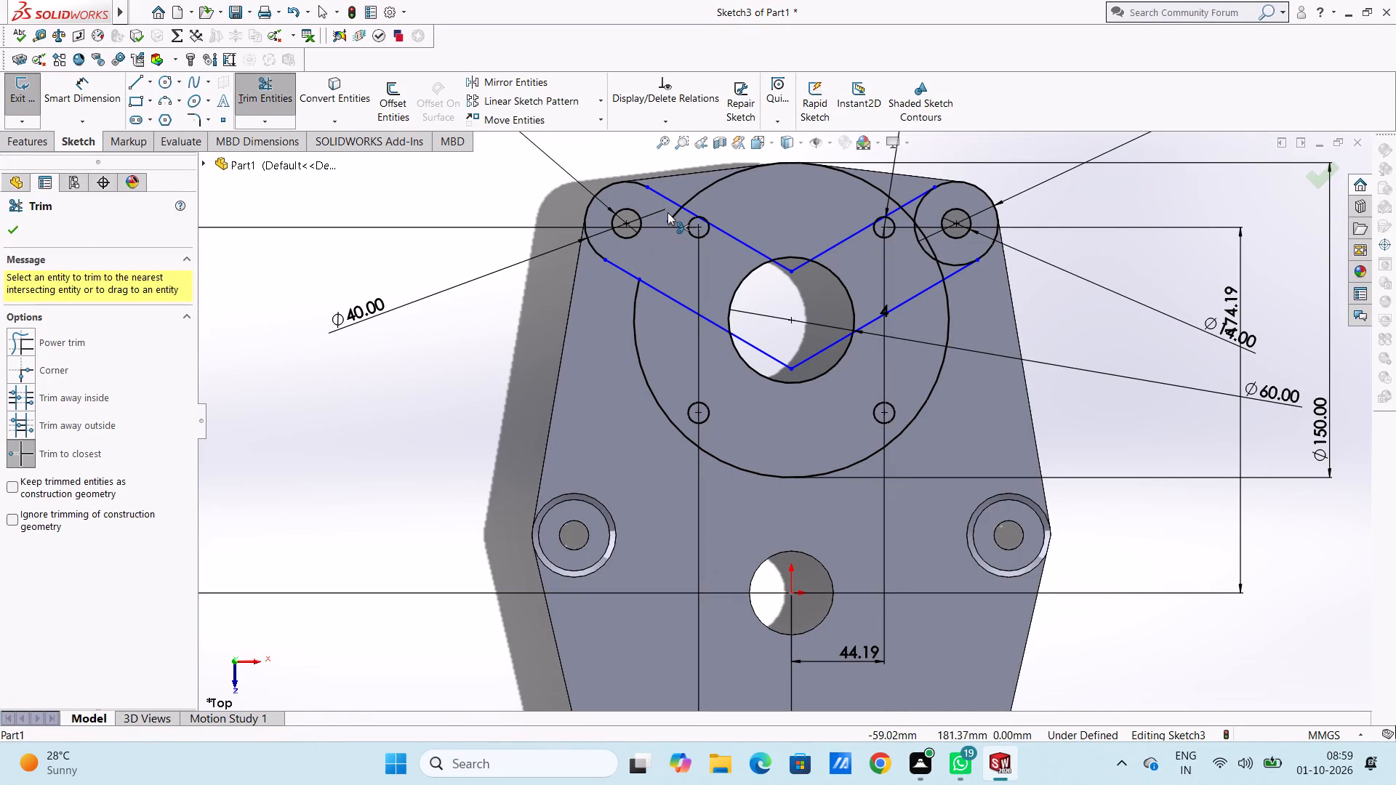
click(670, 213)
click(670, 220)
Trim the offset lines across the inside of the 150 mm circle, including the pieces crossing the 60 mm bore.
click(863, 232)
click(755, 250)
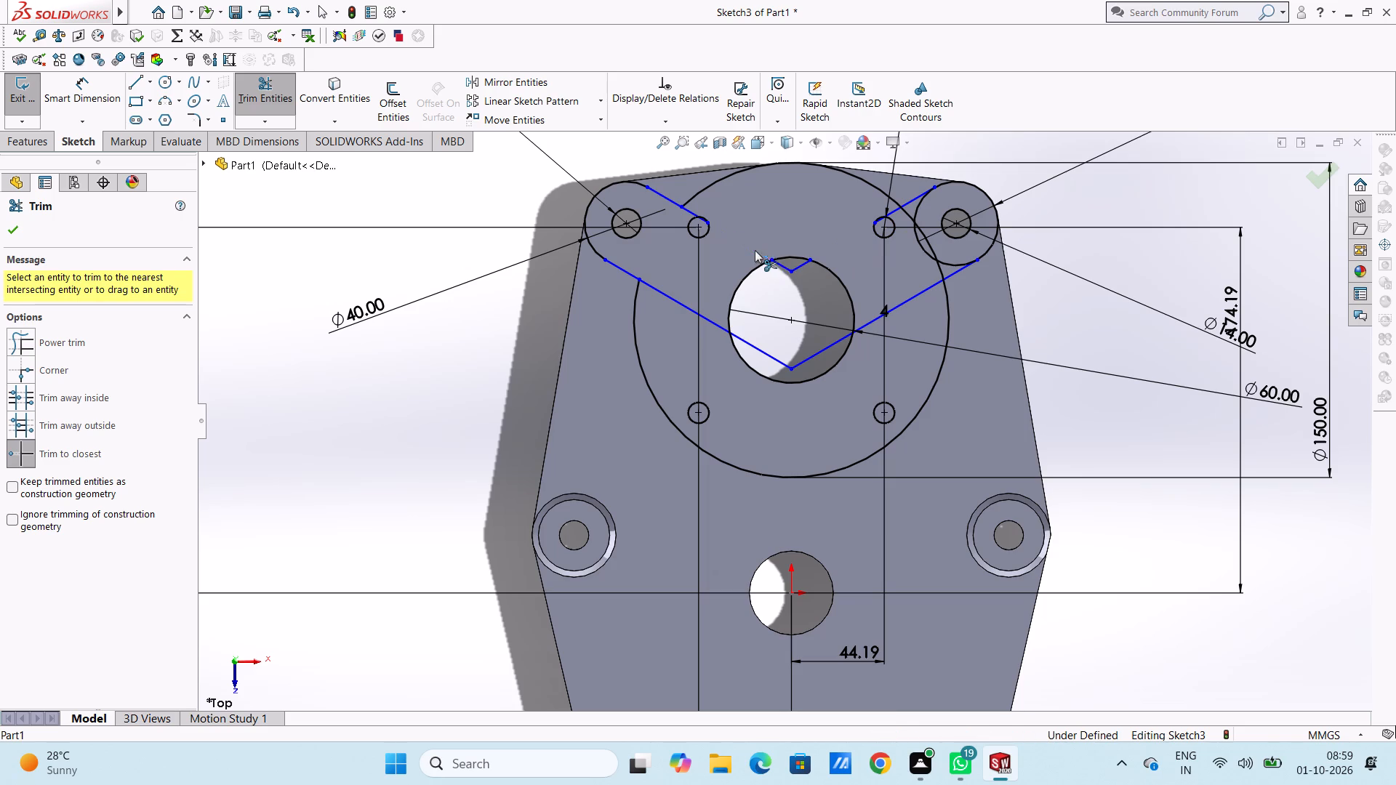
click(777, 265)
click(795, 265)
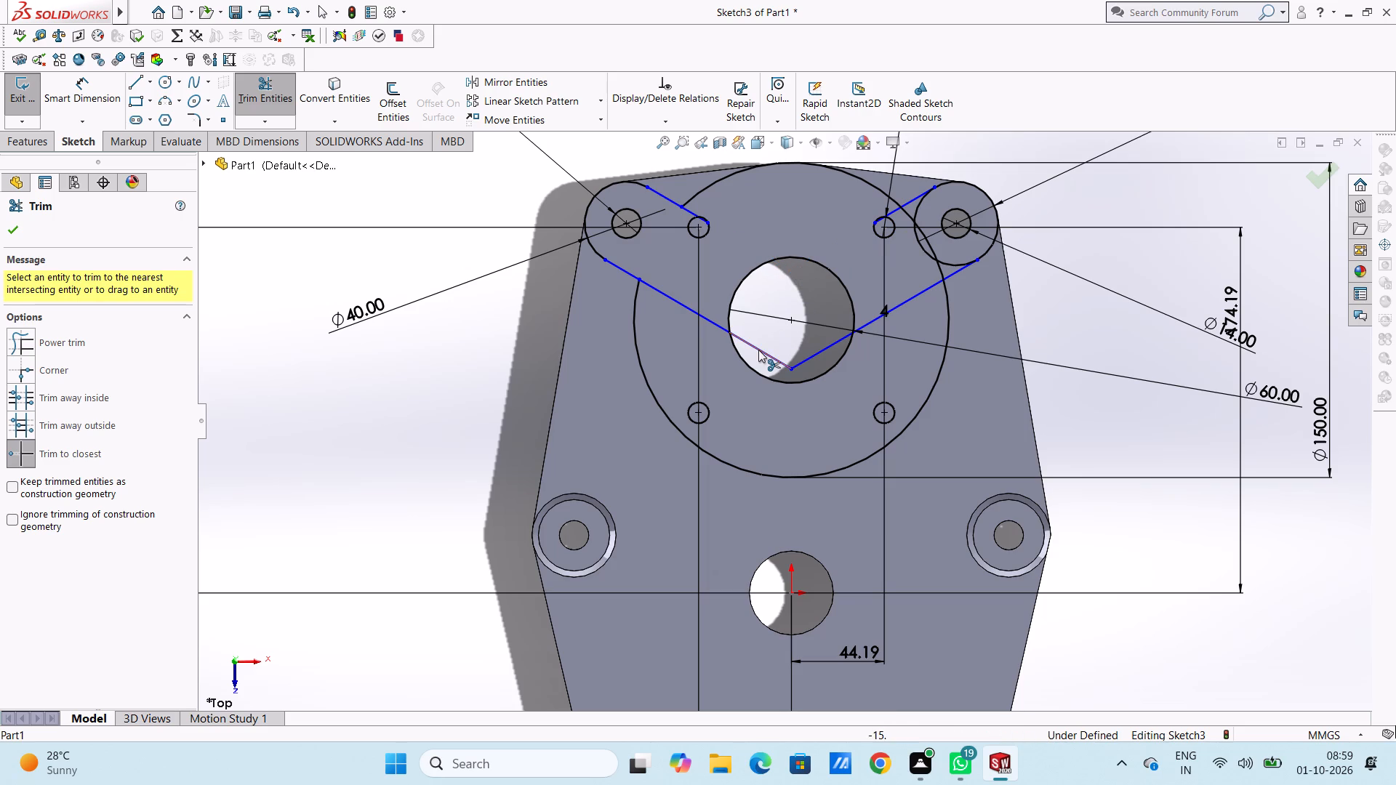
click(758, 350)
click(714, 325)
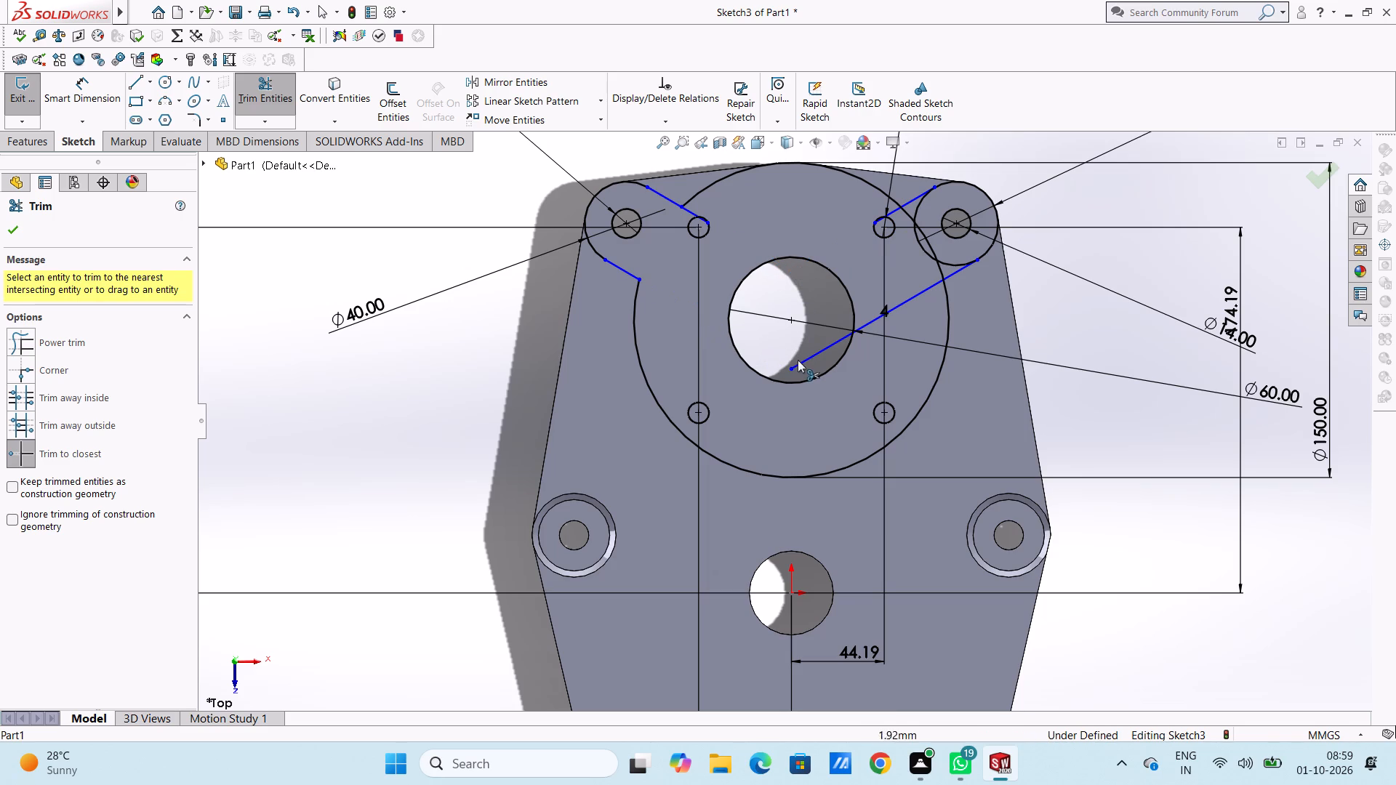
click(799, 361)
click(878, 318)
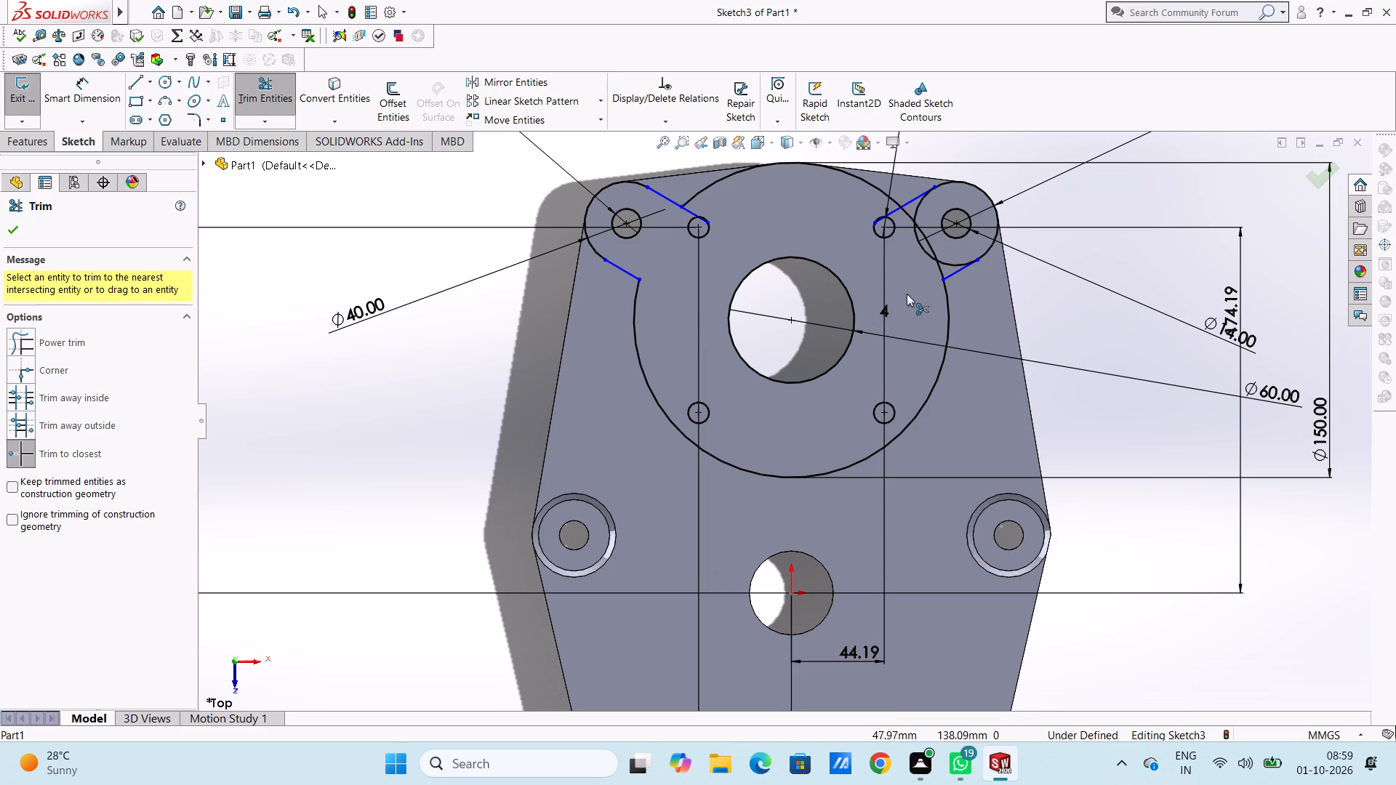
Trim the 150 mm circle's arcs around its overlap with the upper-right 40 mm boss circle.
click(934, 259)
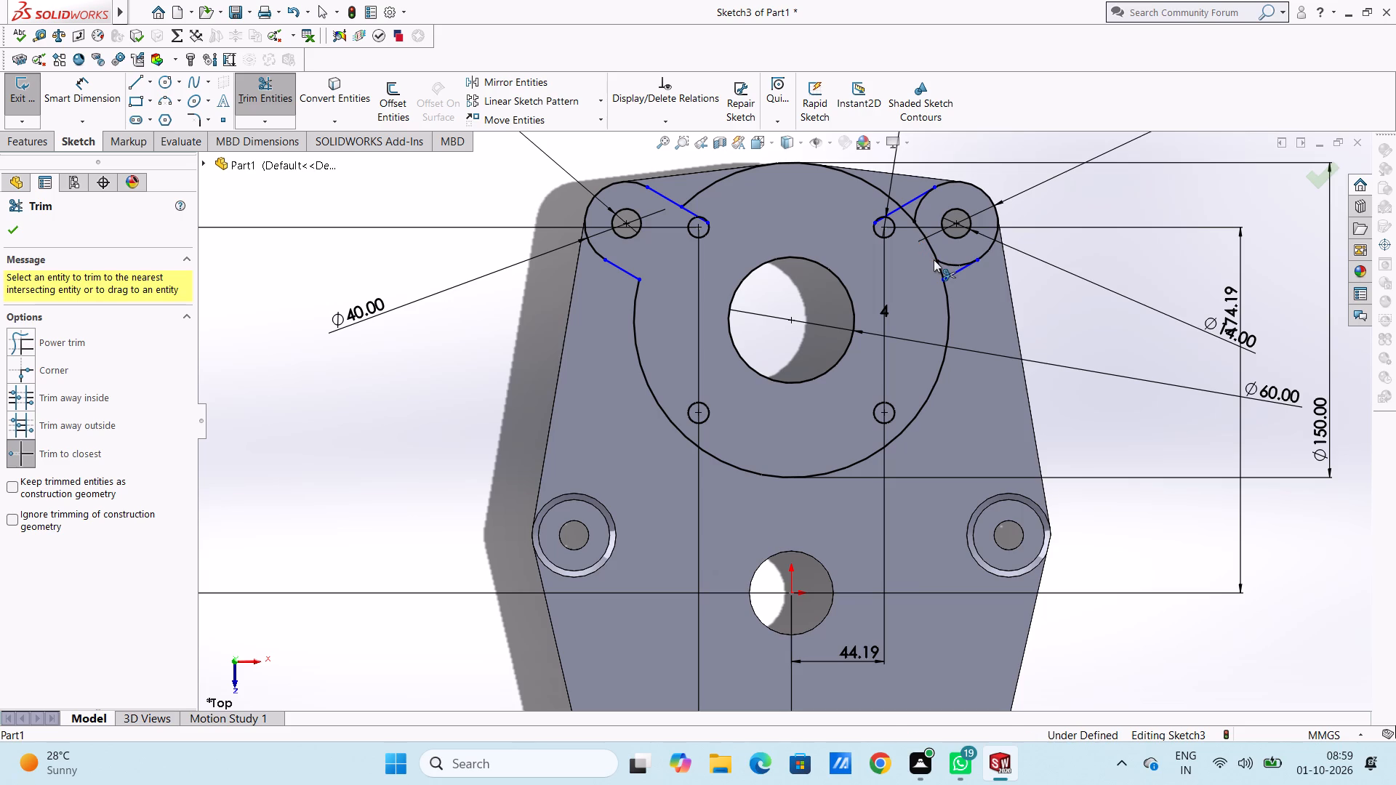
click(931, 247)
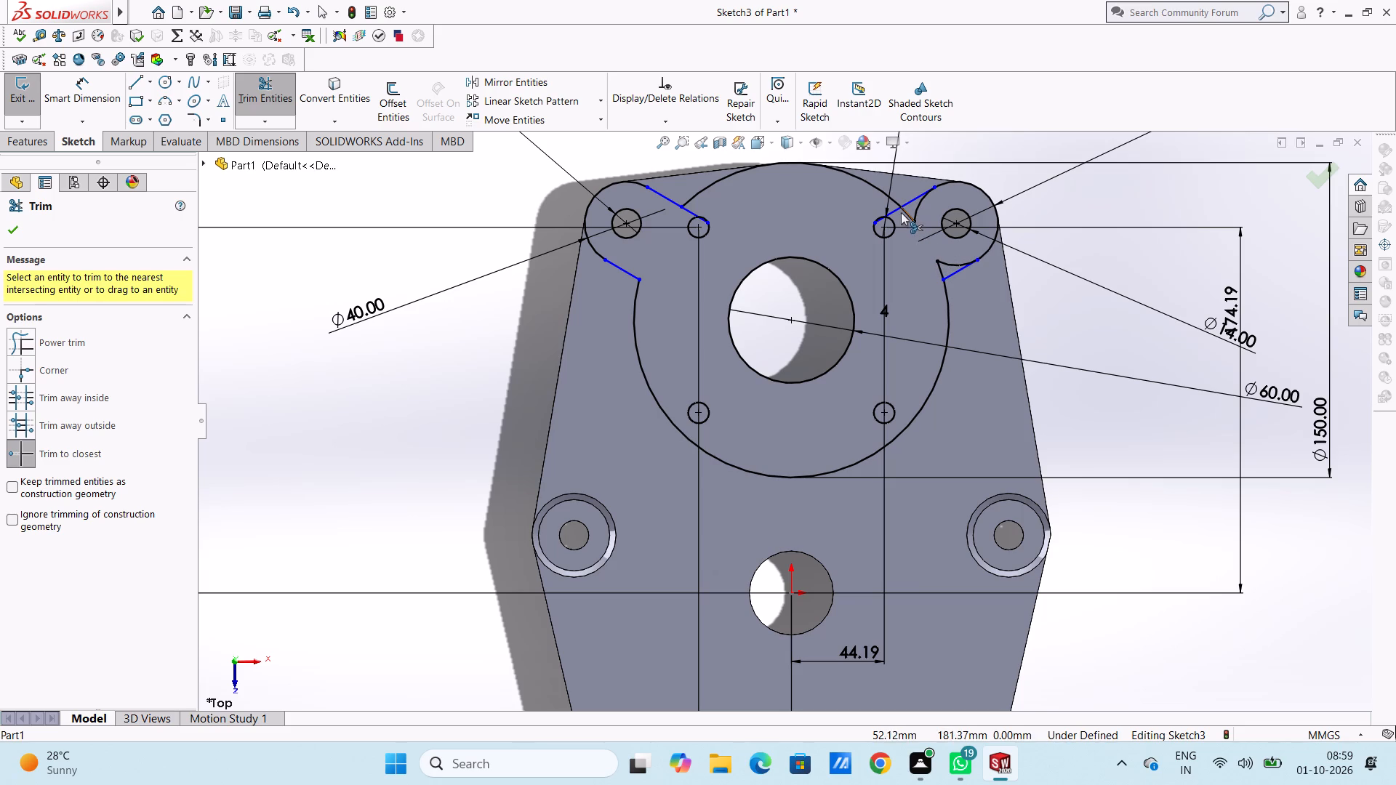
Trim the offset-line remnants between the 150 mm circle and the two upper 10 mm holes, including the short pieces inside those holes.
click(898, 212)
scroll(720, 261, down, 2)
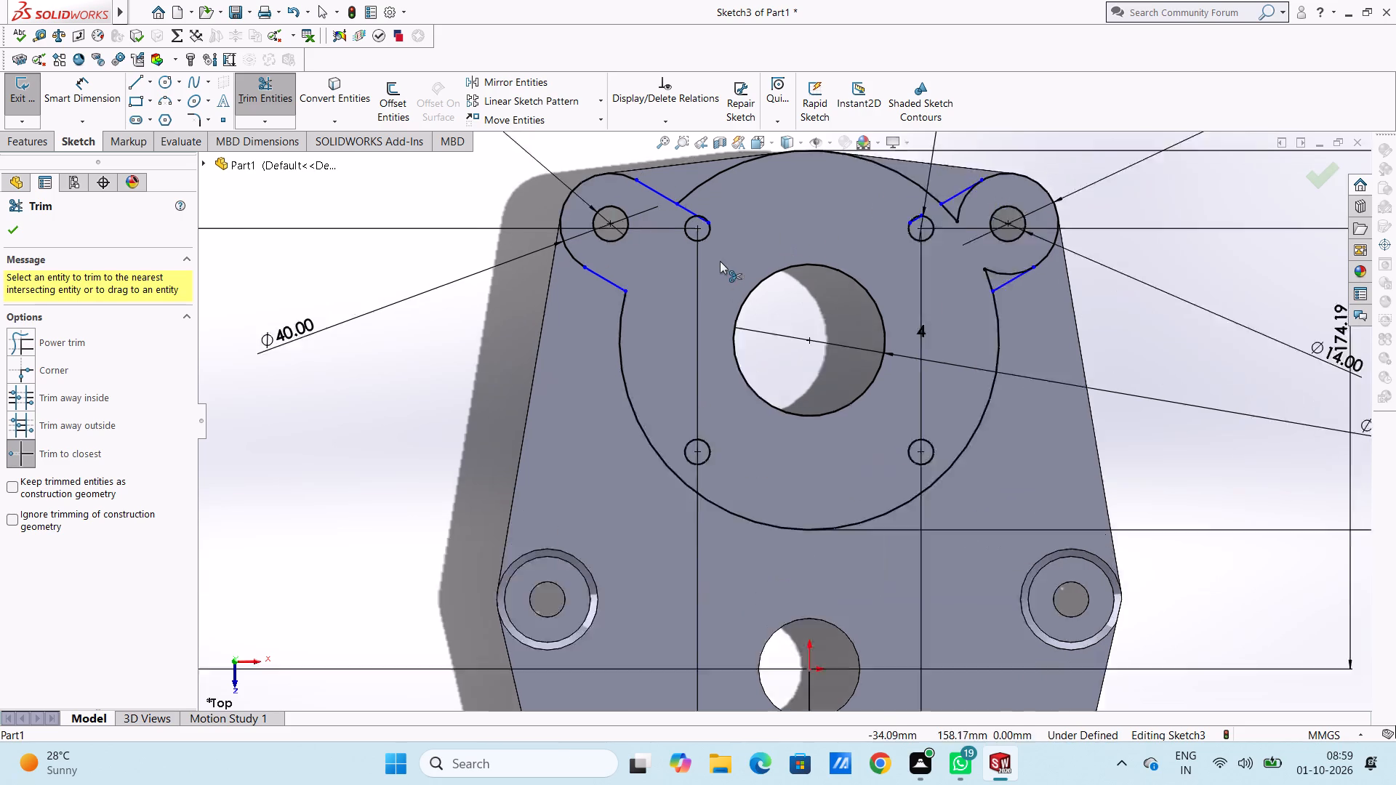
scroll(720, 261, down, 2)
click(681, 204)
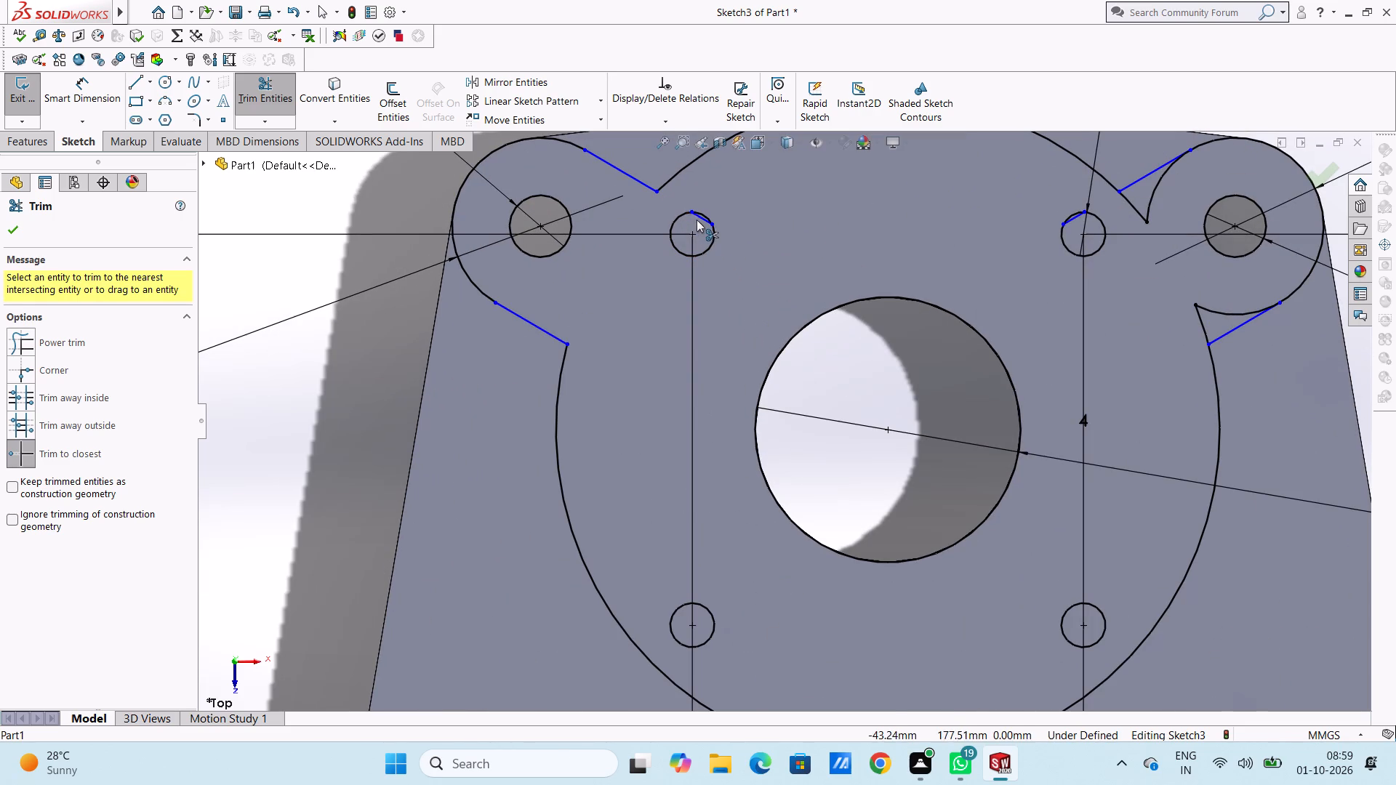
click(699, 217)
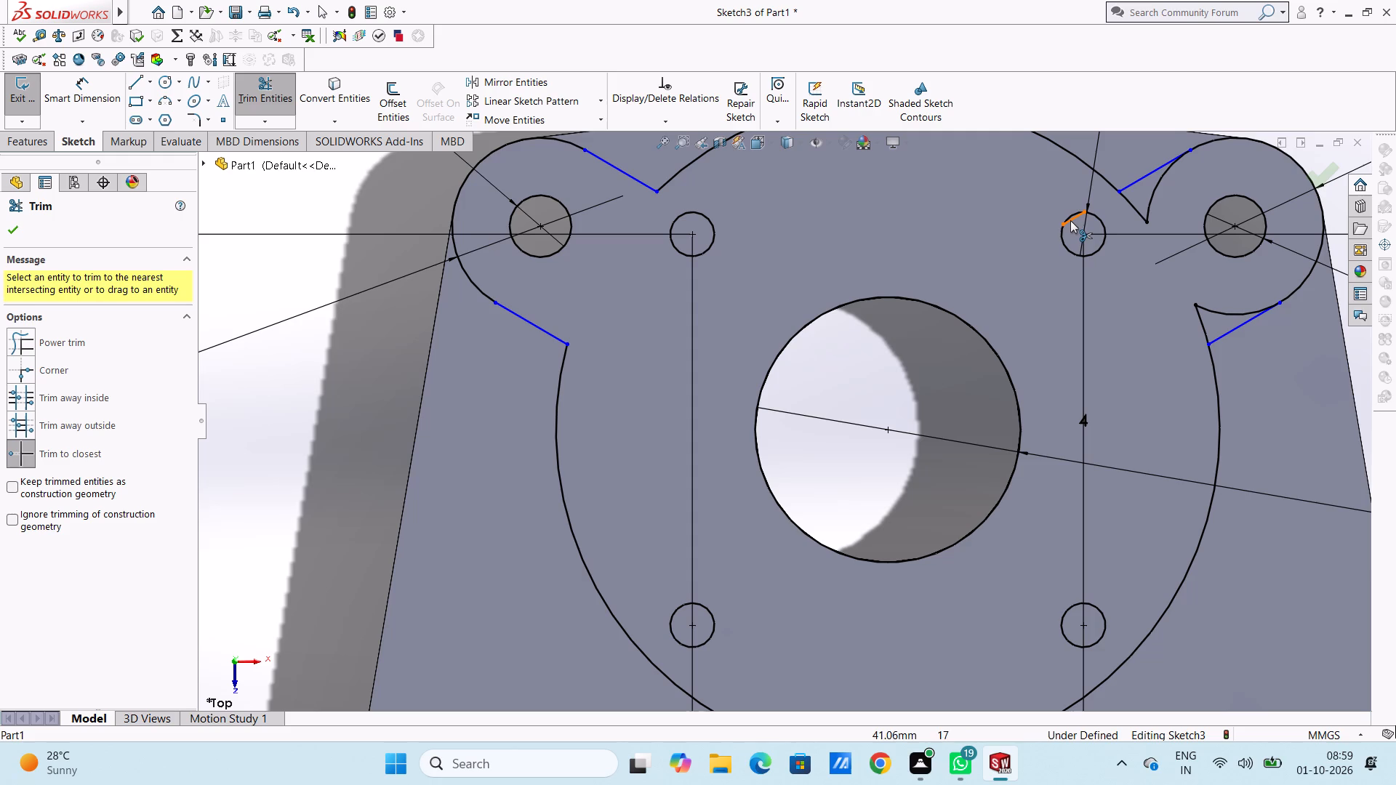
click(1070, 220)
Trim the inner arcs of the upper-right 40 mm boss circle and the leftover 150 mm circle arc between its offset lines.
click(1138, 215)
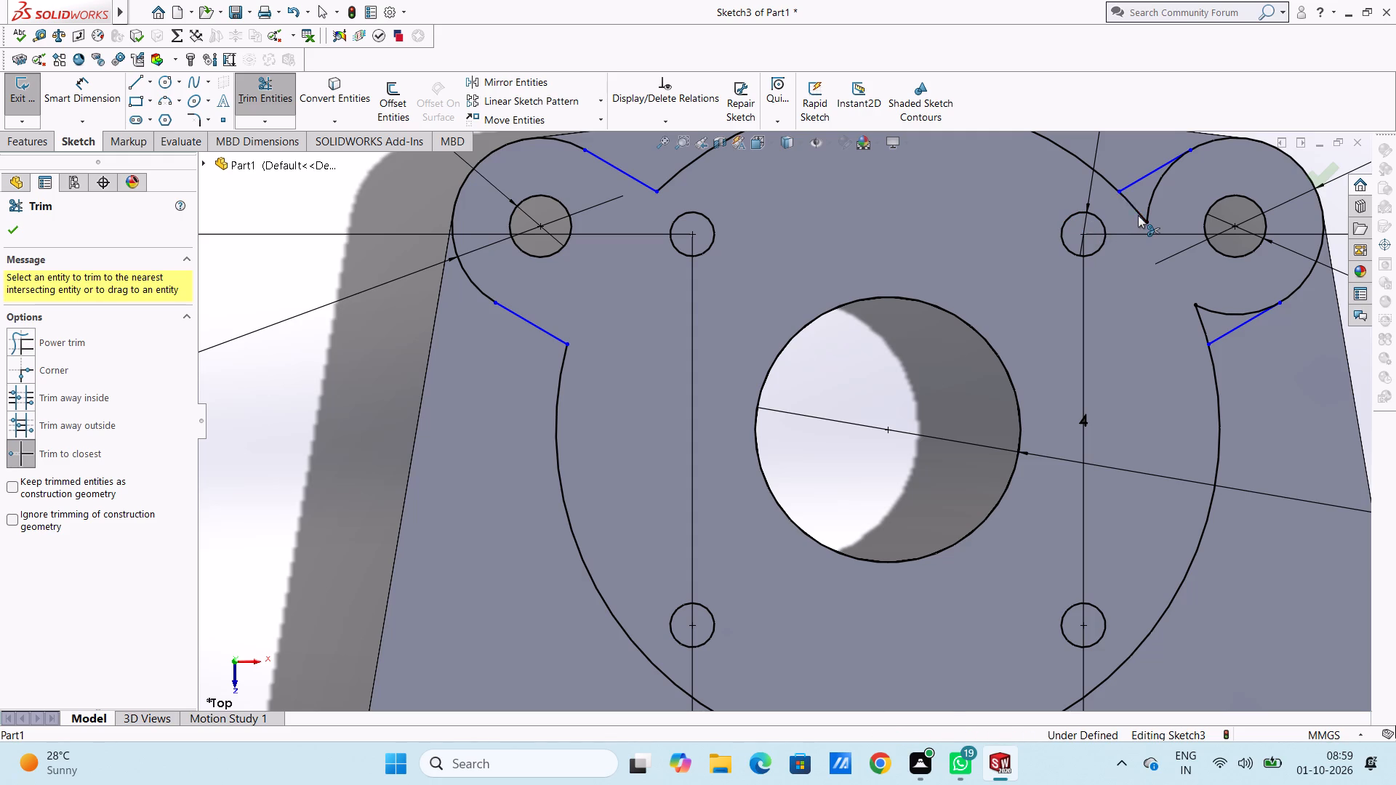
click(1148, 215)
click(1215, 311)
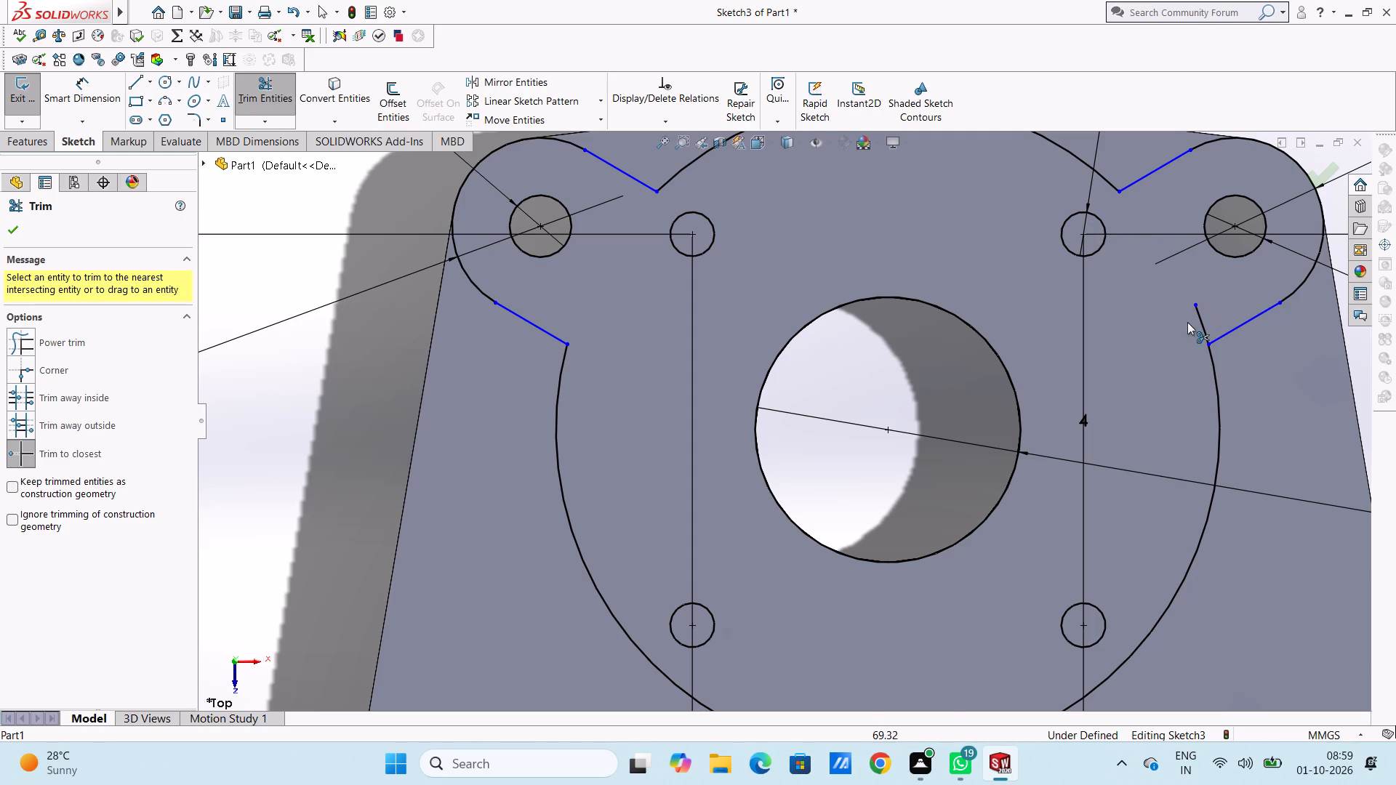
click(1203, 321)
click(1203, 321)
scroll(1160, 342, up, 6)
key(Escape)
key(Escape)
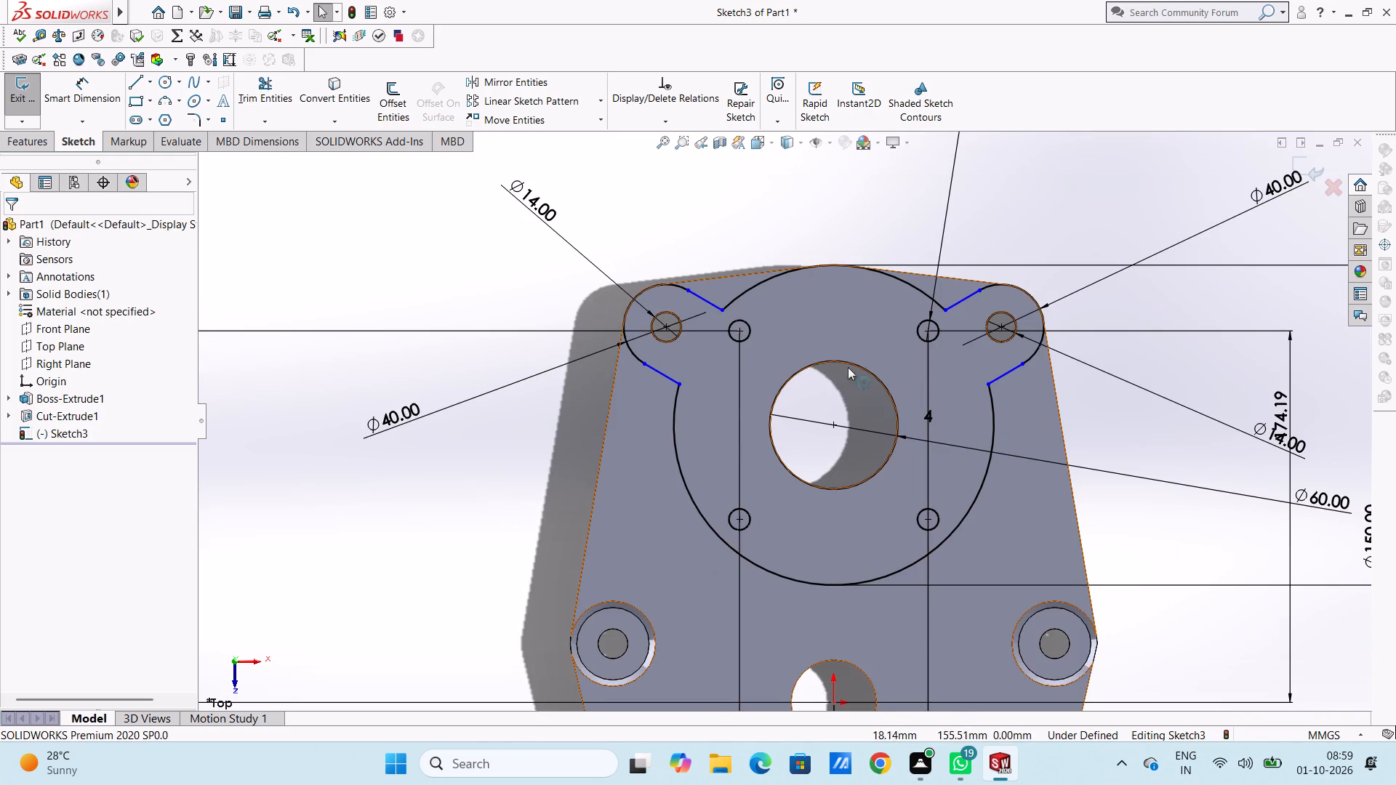
Dimension the lengths of the two short lines joining the upper-left boss to the 150 mm circle.
click(88, 100)
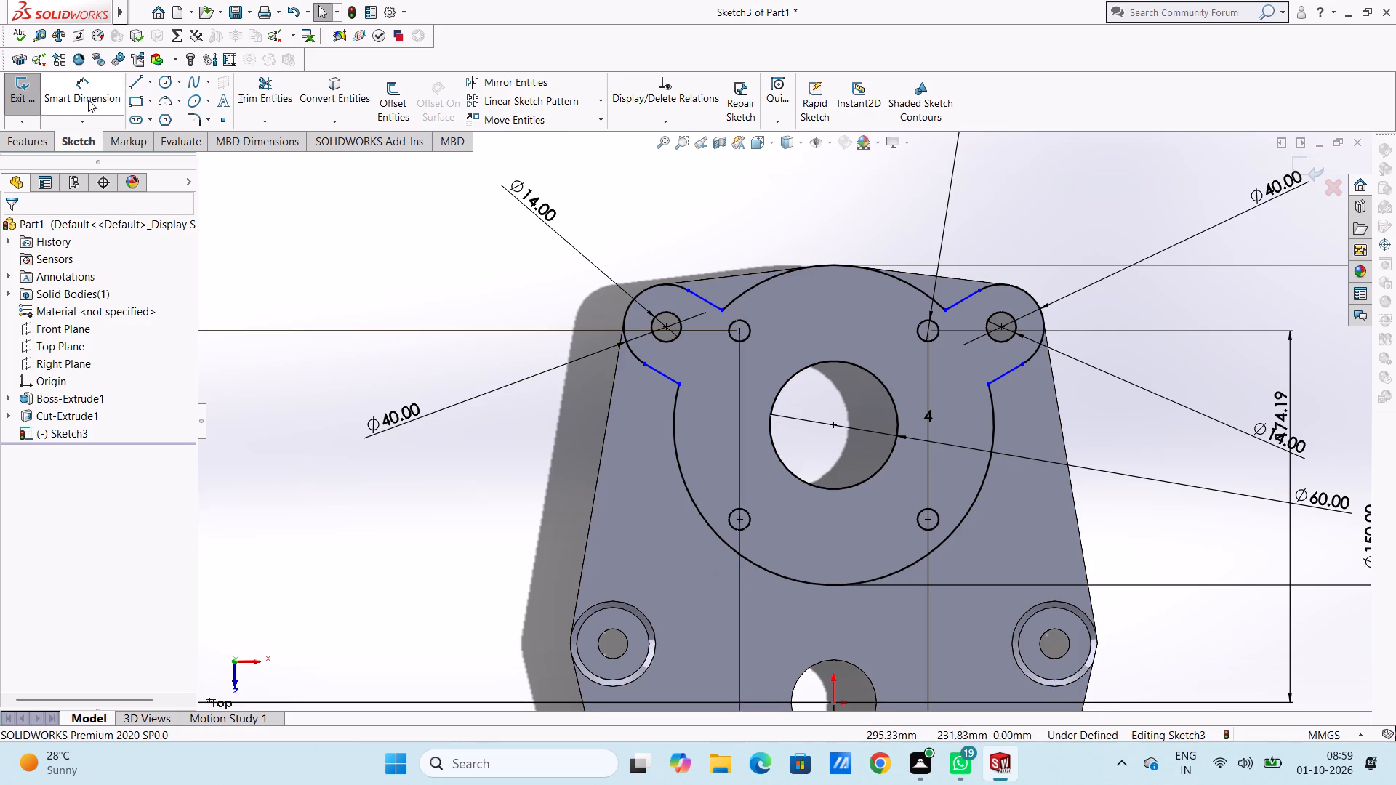
scroll(783, 439, down, 2)
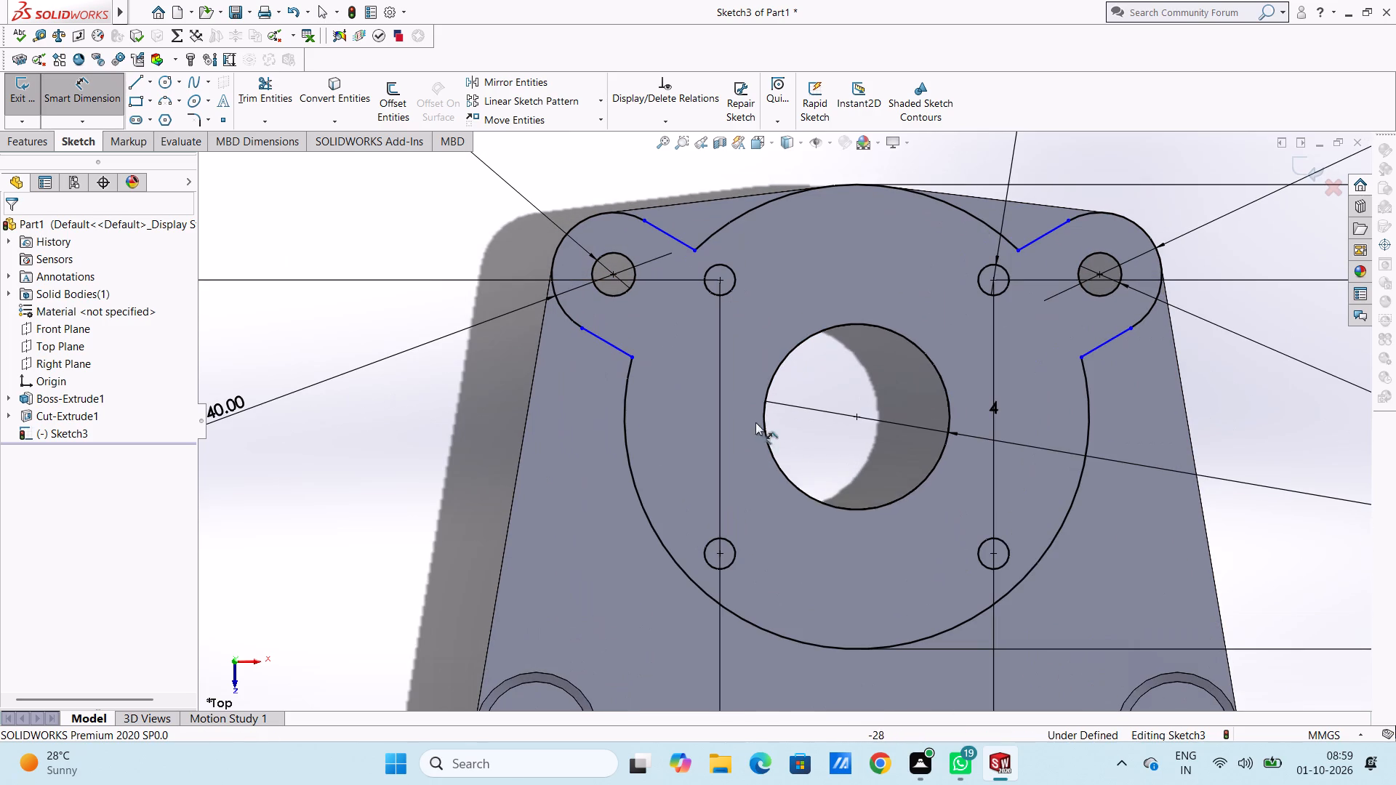
click(603, 340)
scroll(440, 491, up, 4)
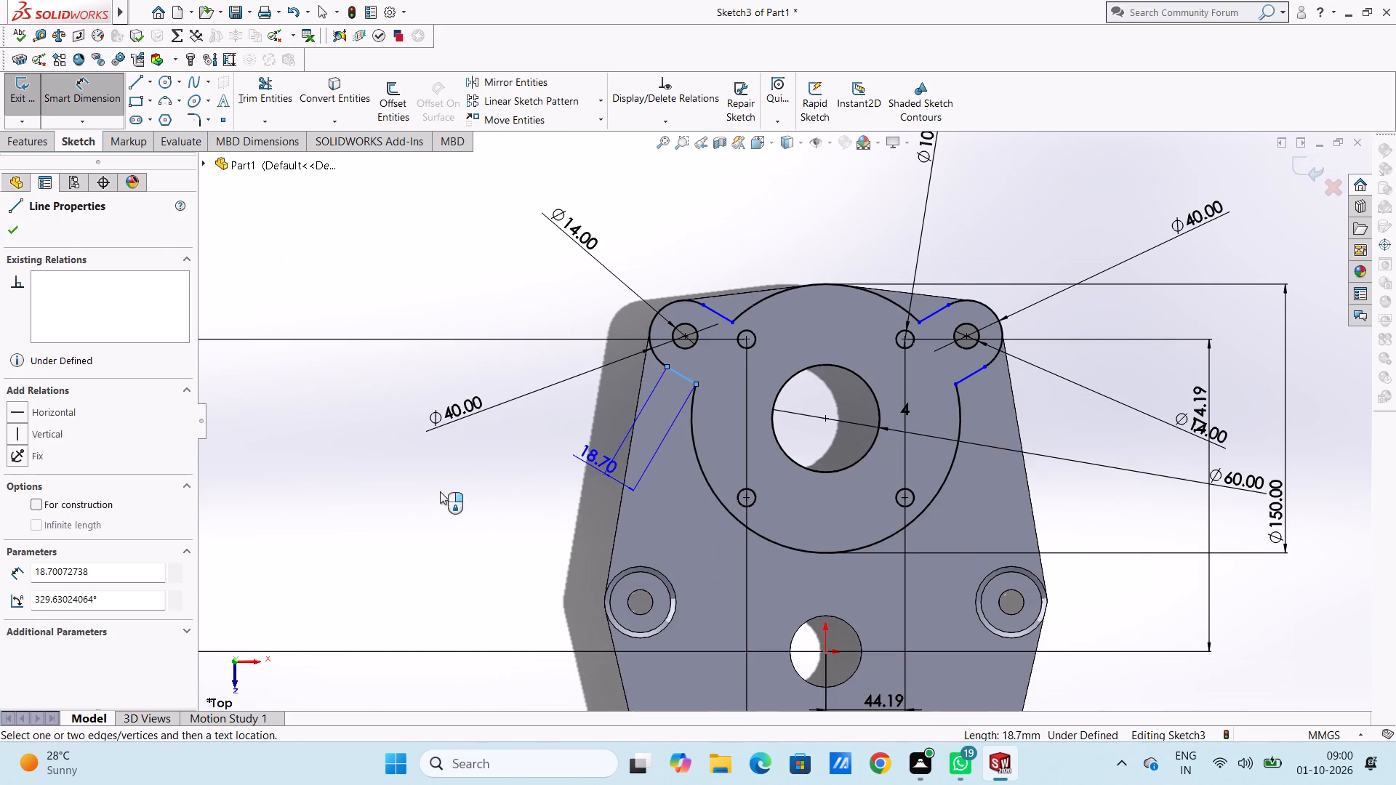
click(446, 494)
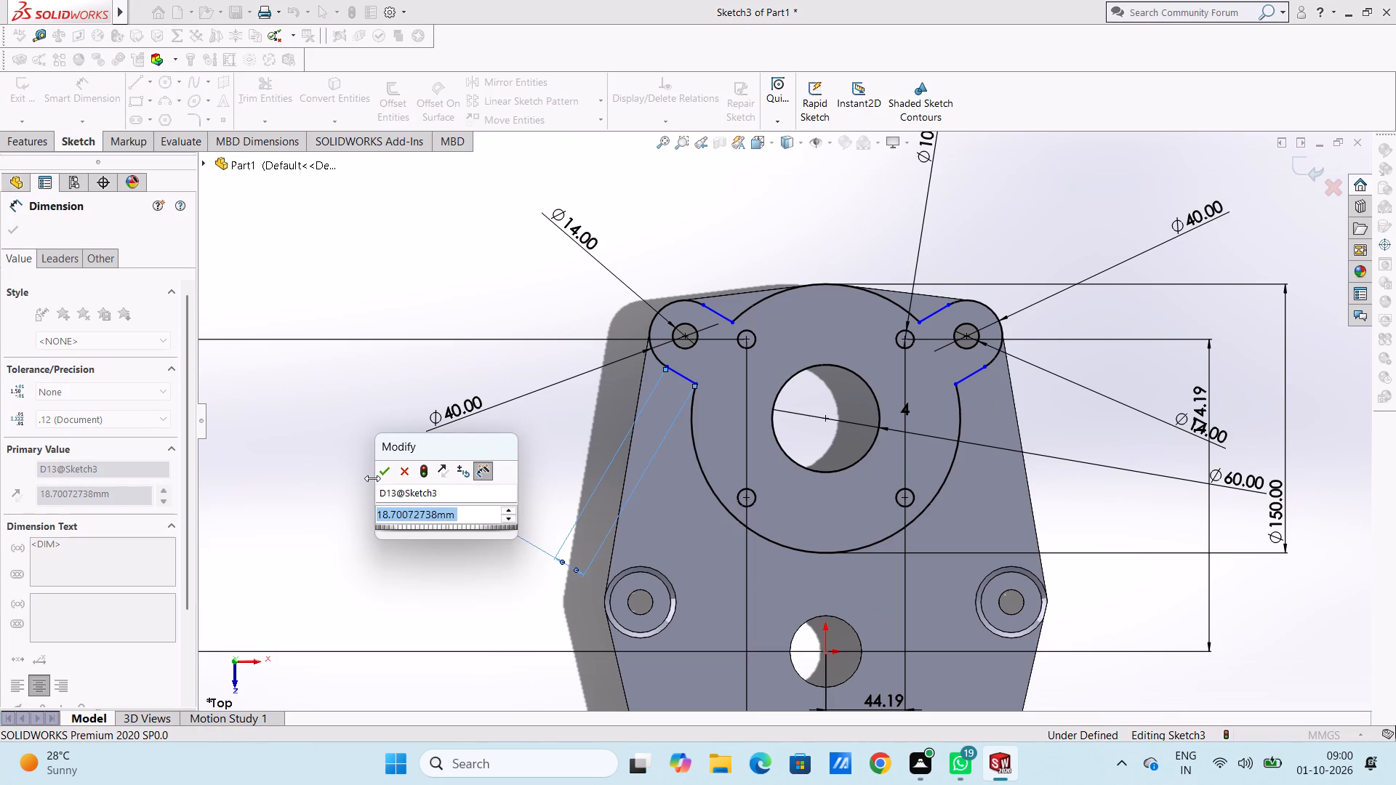
click(385, 474)
click(374, 478)
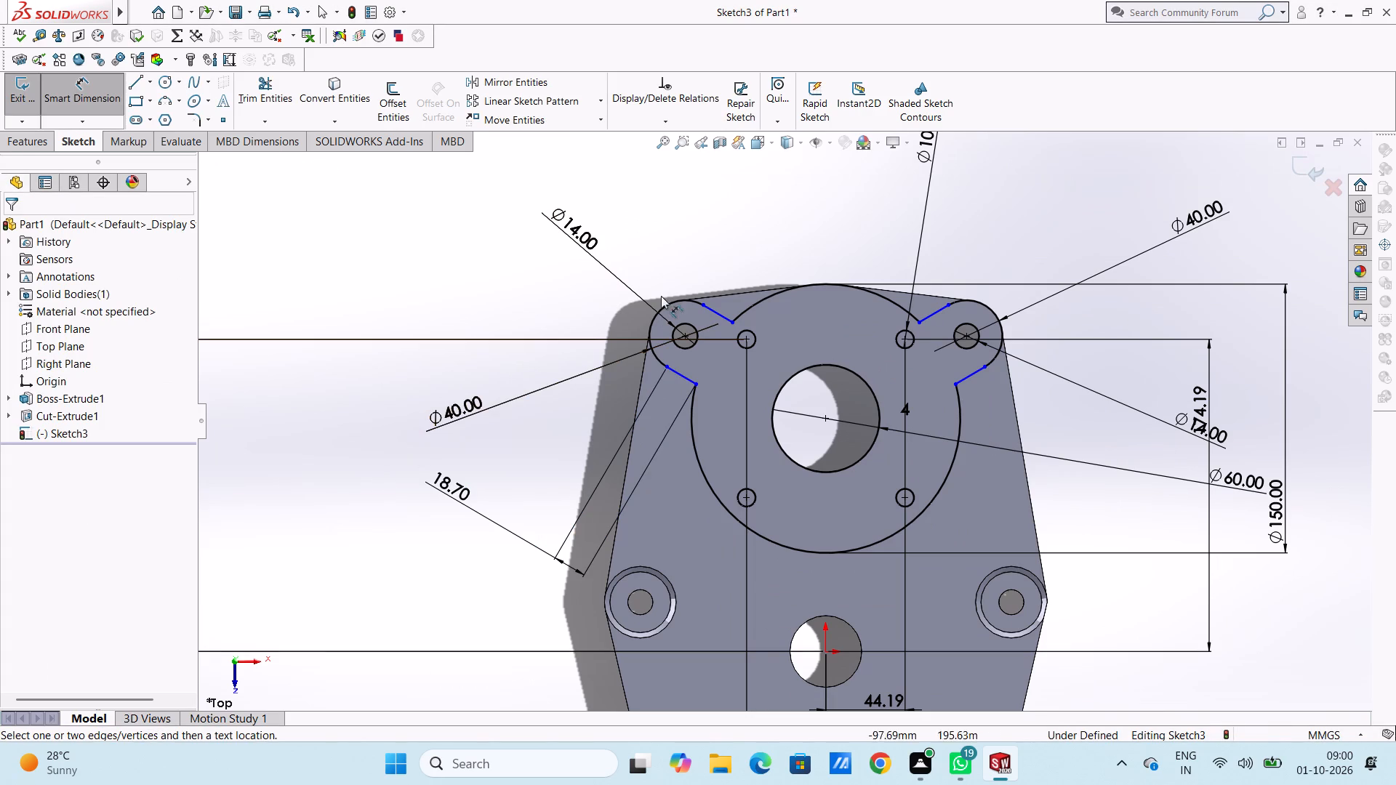
click(720, 318)
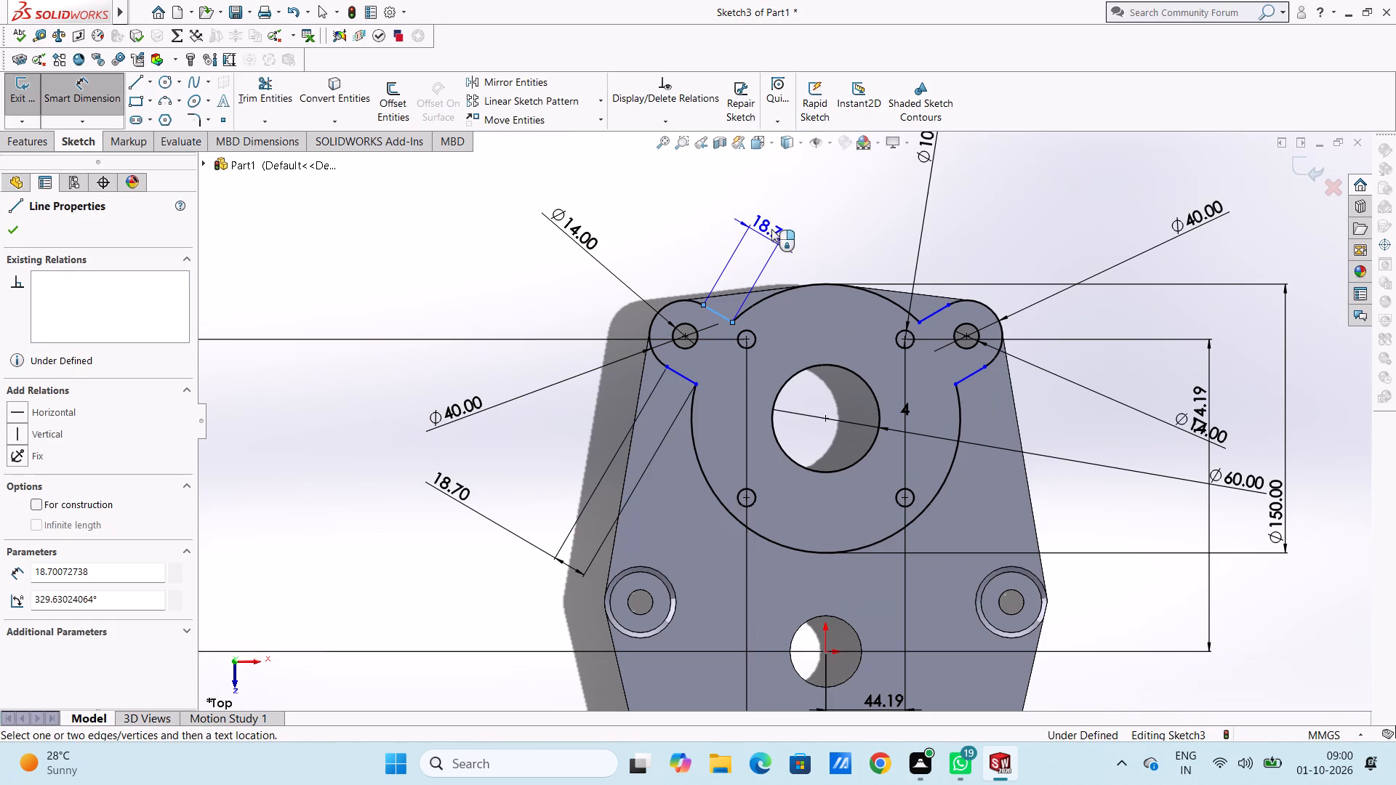
click(801, 203)
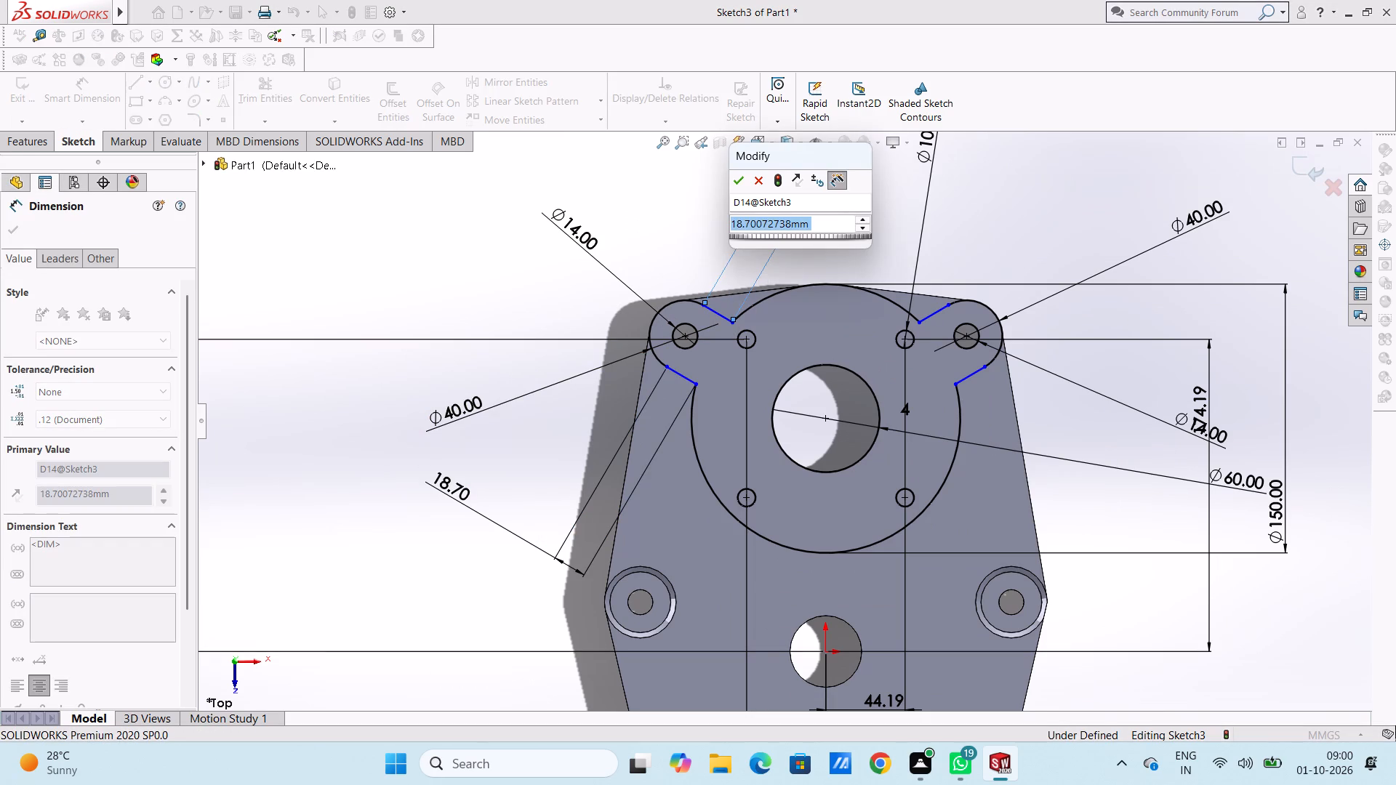
click(735, 182)
click(705, 215)
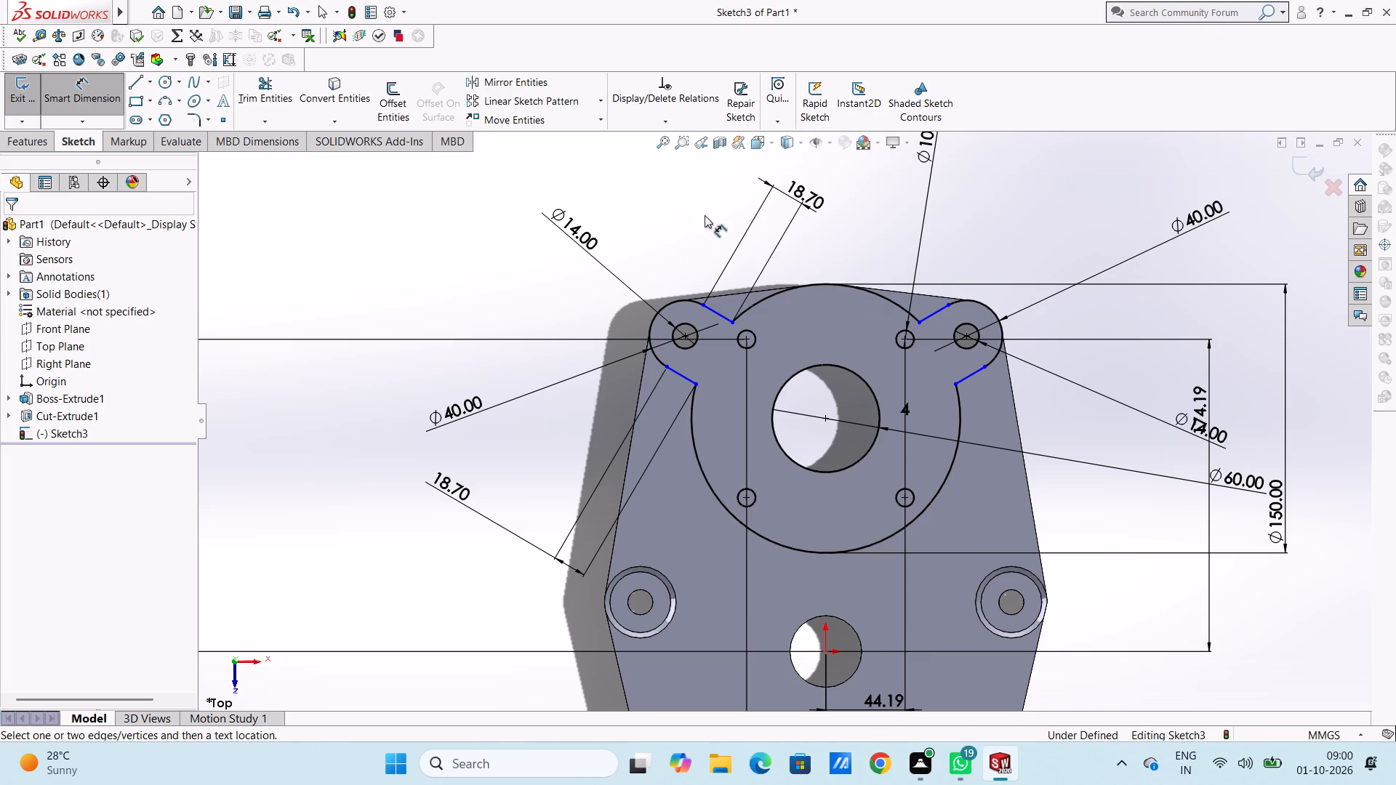
Dimension the lengths of the two short lines joining the upper-right boss to the 150 mm circle.
click(936, 315)
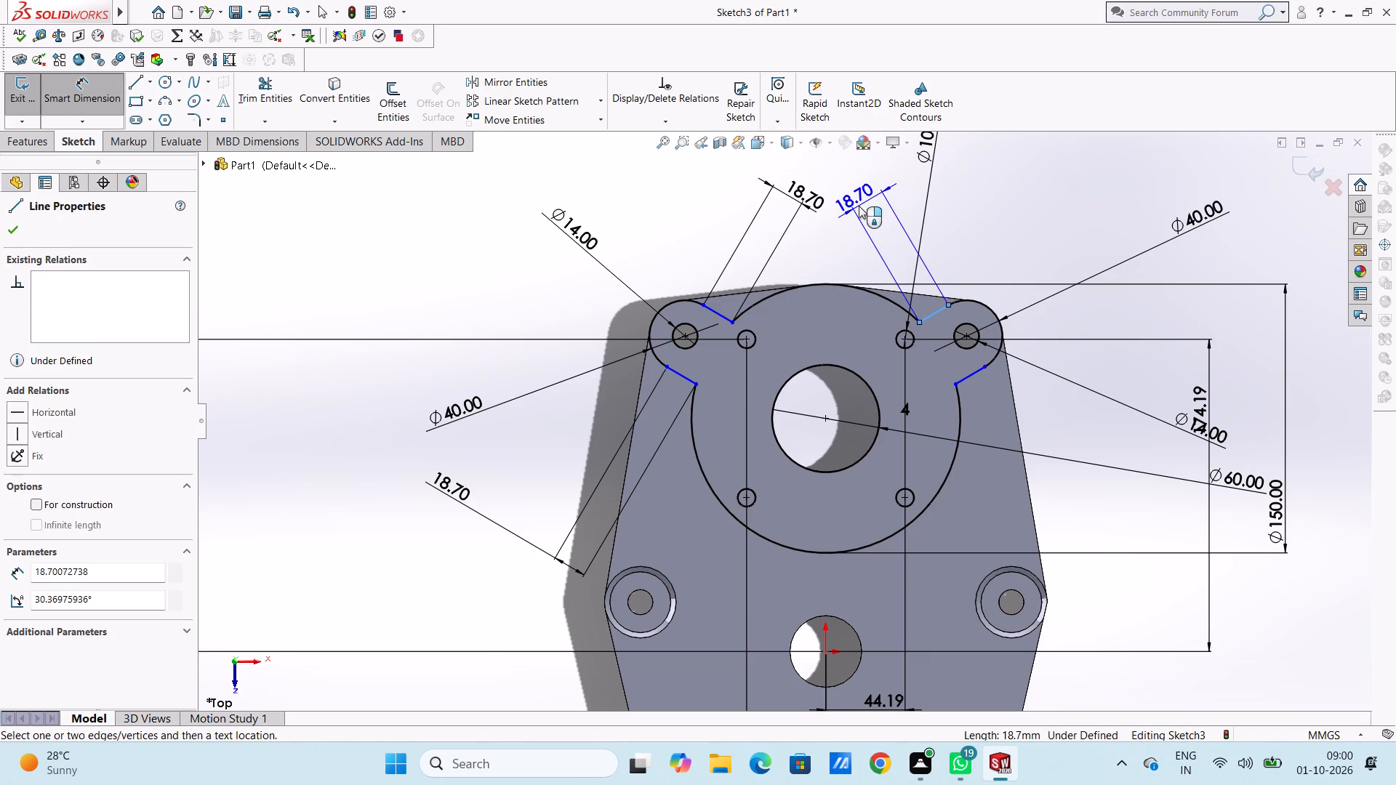
click(859, 206)
click(798, 184)
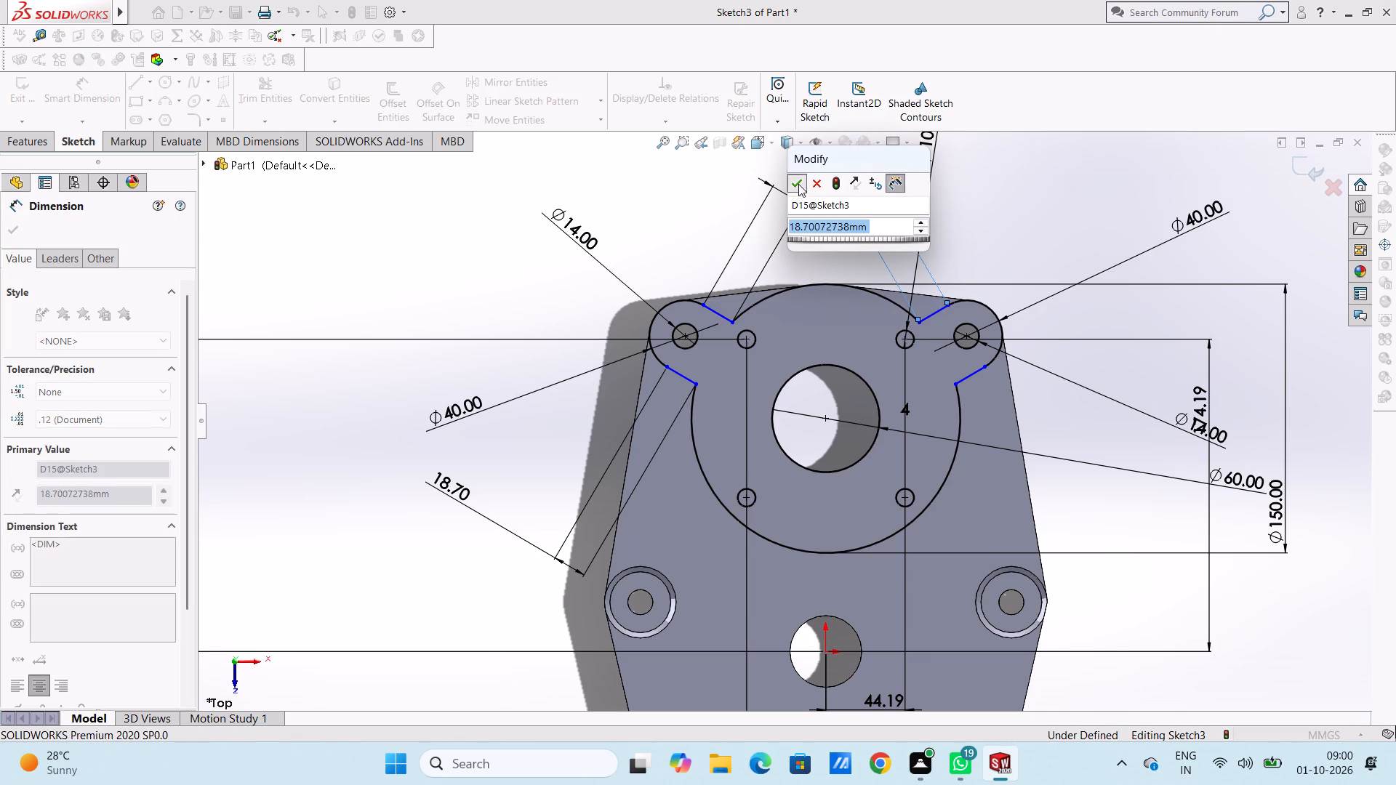
click(744, 192)
click(963, 376)
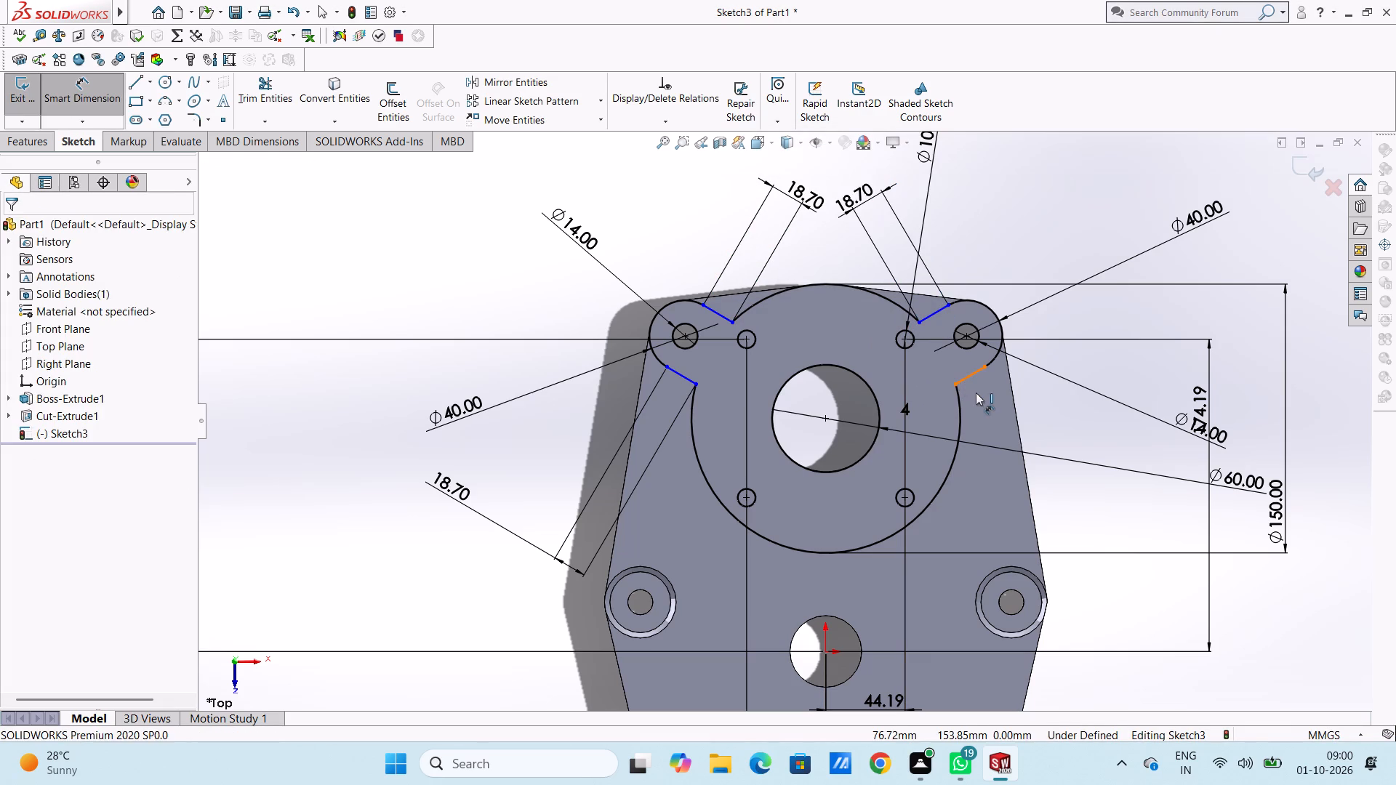
click(1143, 621)
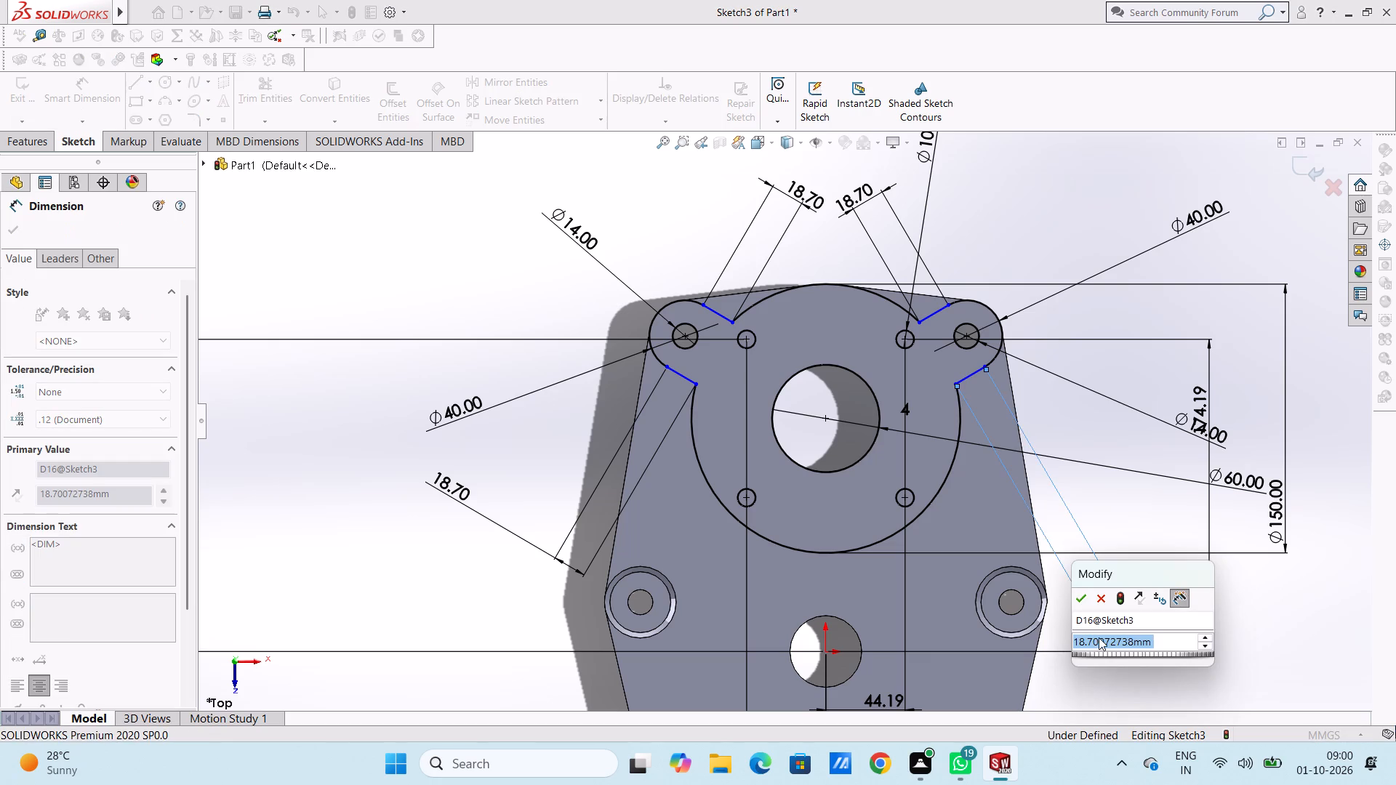
click(1077, 597)
click(1117, 494)
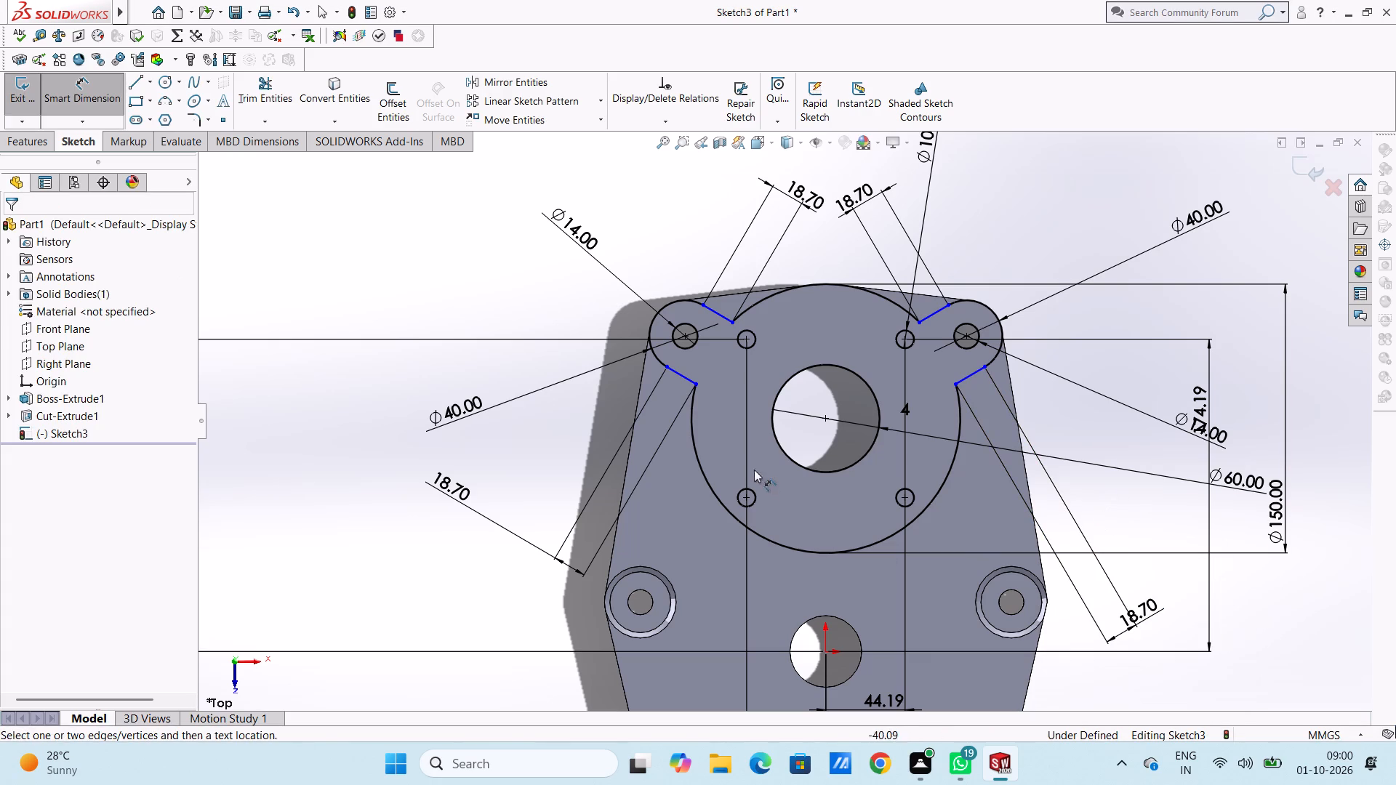
Dimension from the origin the vertical distance to the upper-left boss's lower line end and the horizontal distance to its upper line end at the 150 mm circle.
click(824, 651)
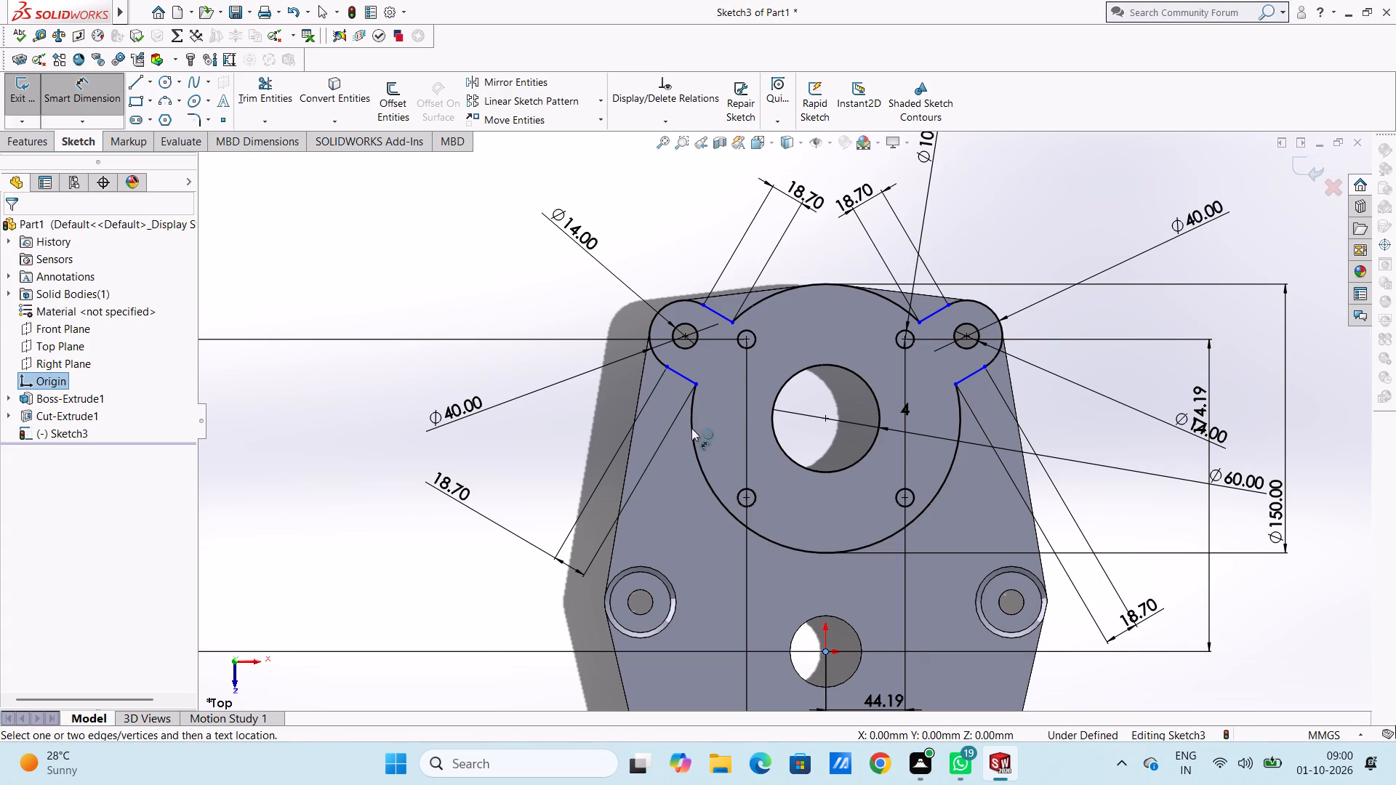
click(694, 383)
click(356, 412)
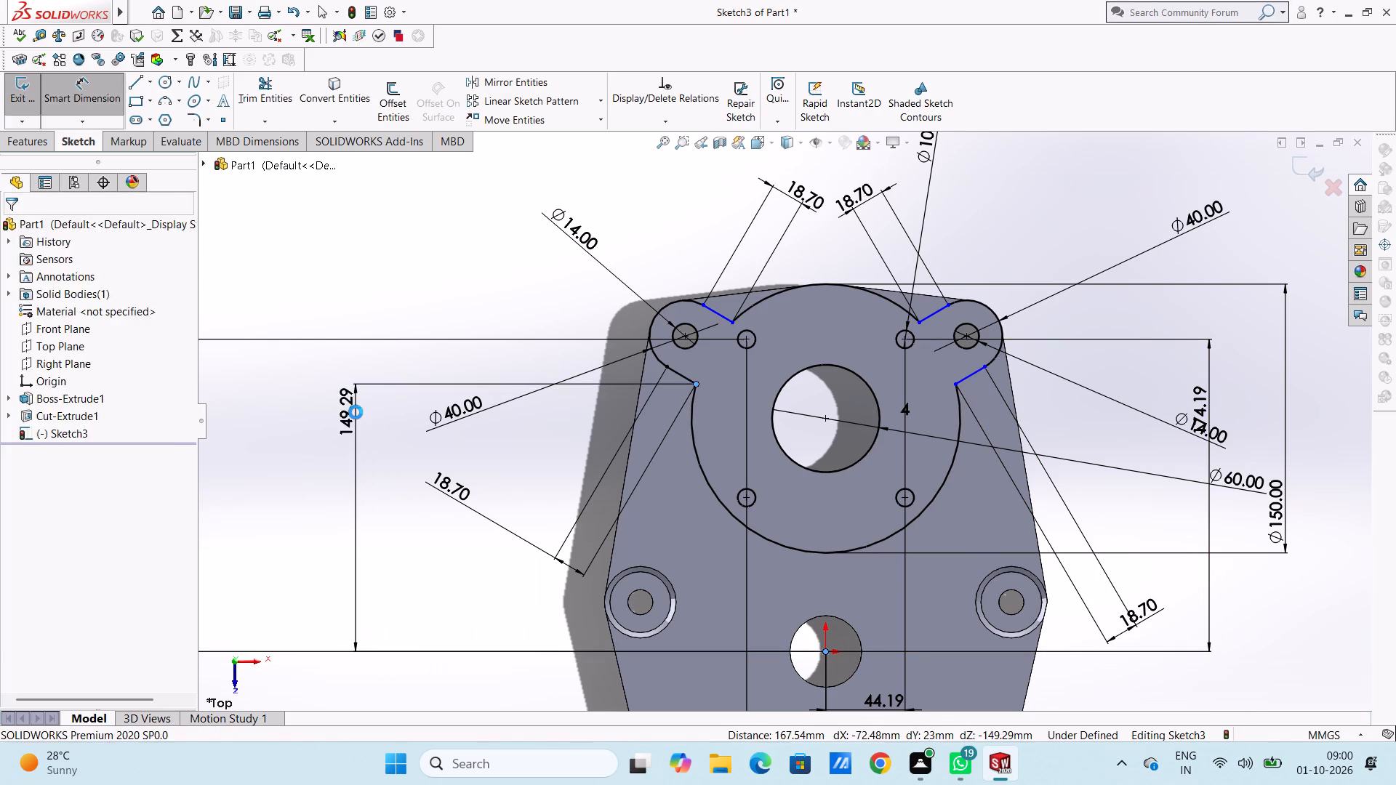
double_click(292, 394)
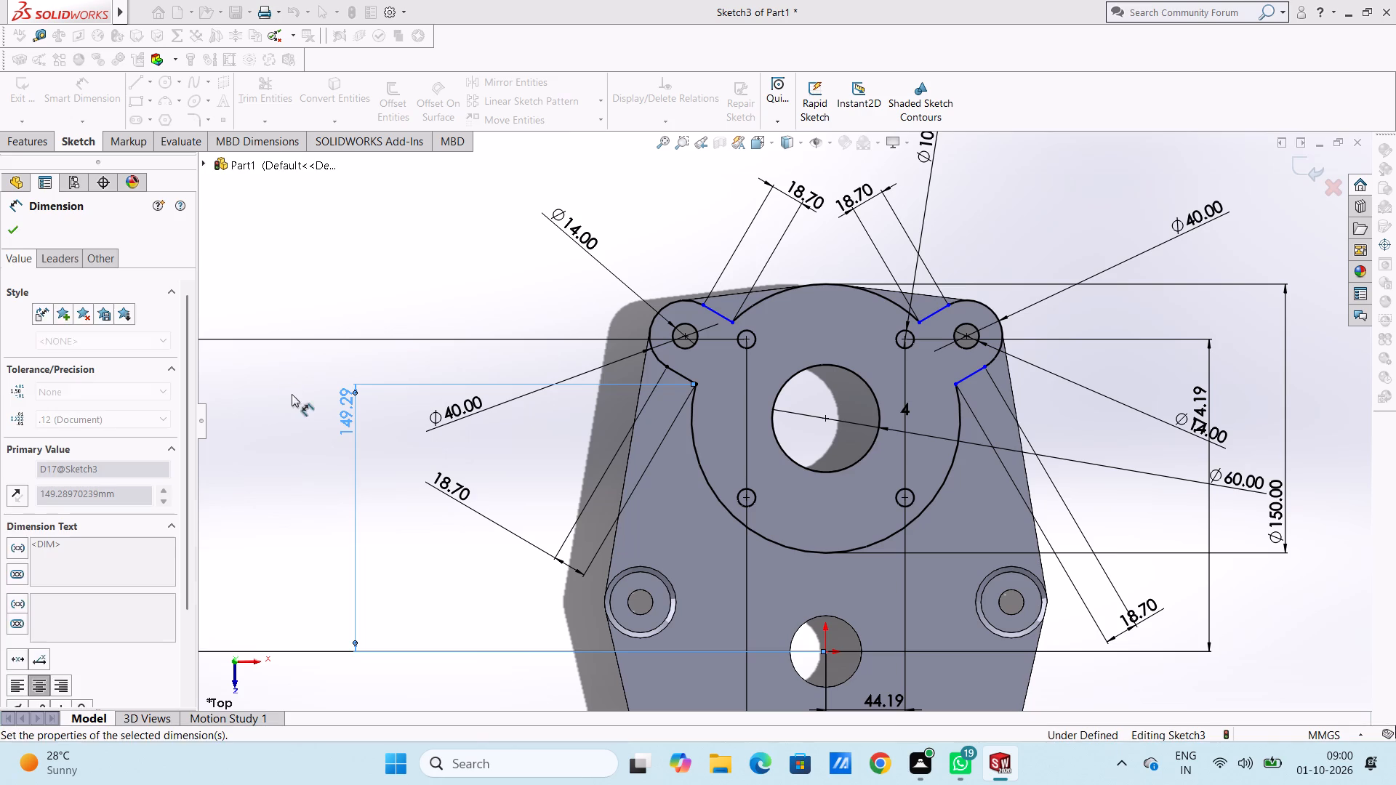
click(731, 324)
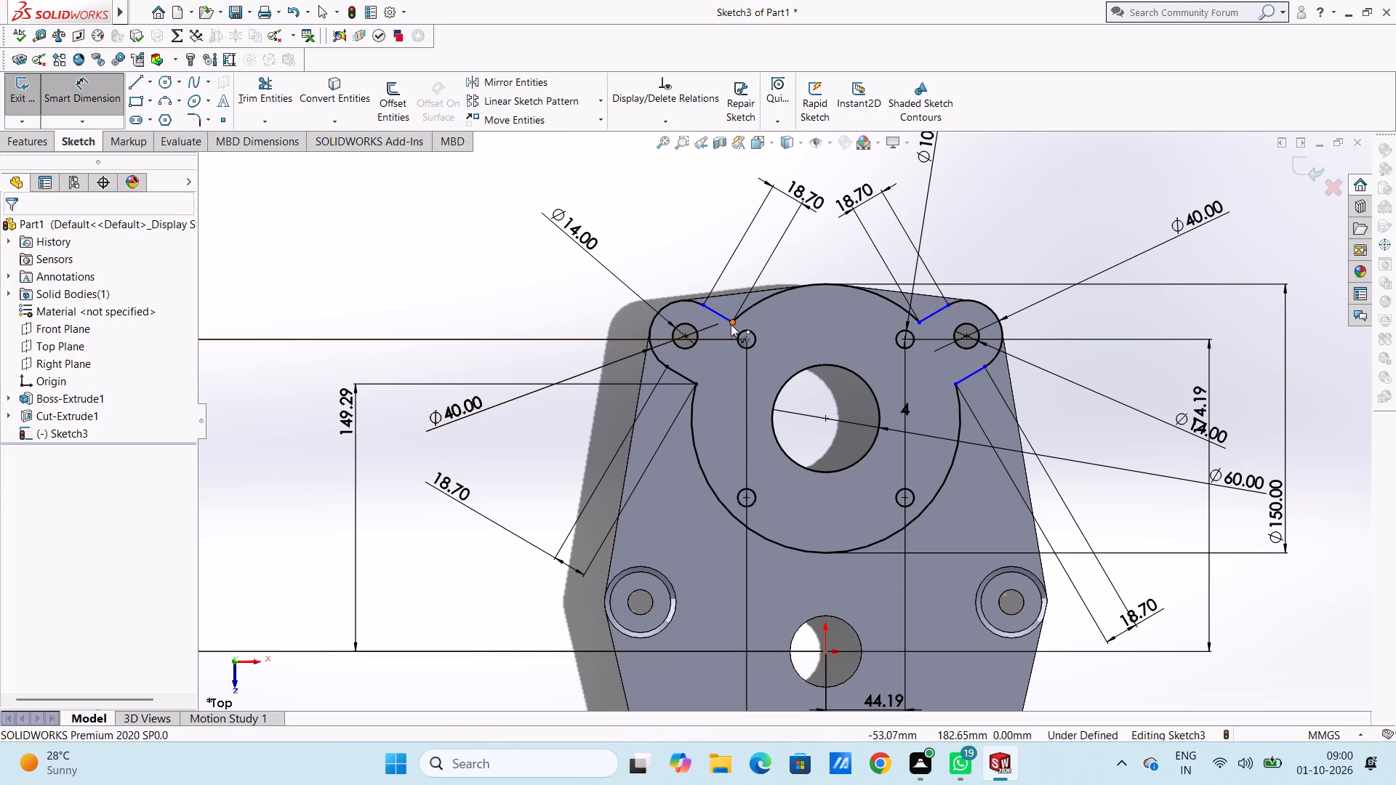
click(825, 651)
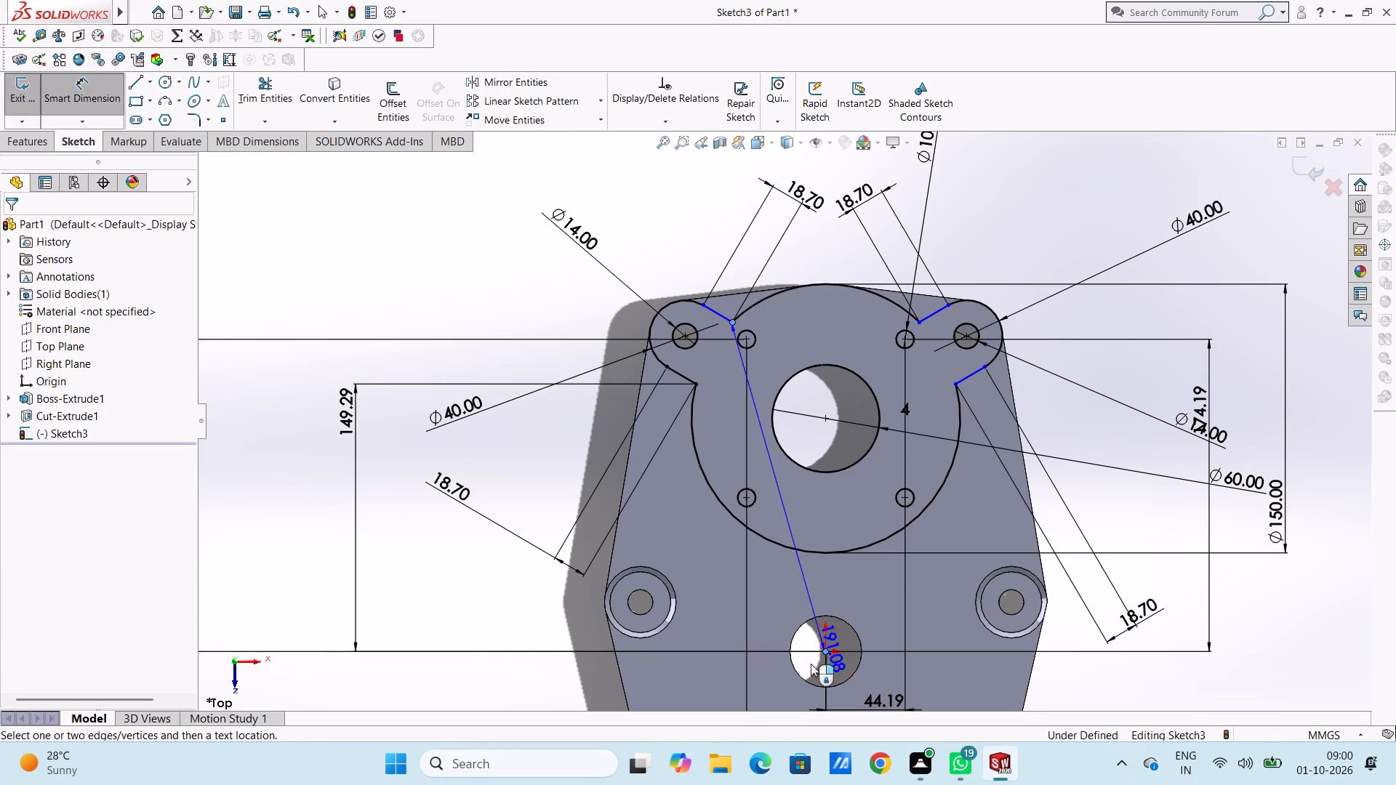
click(769, 688)
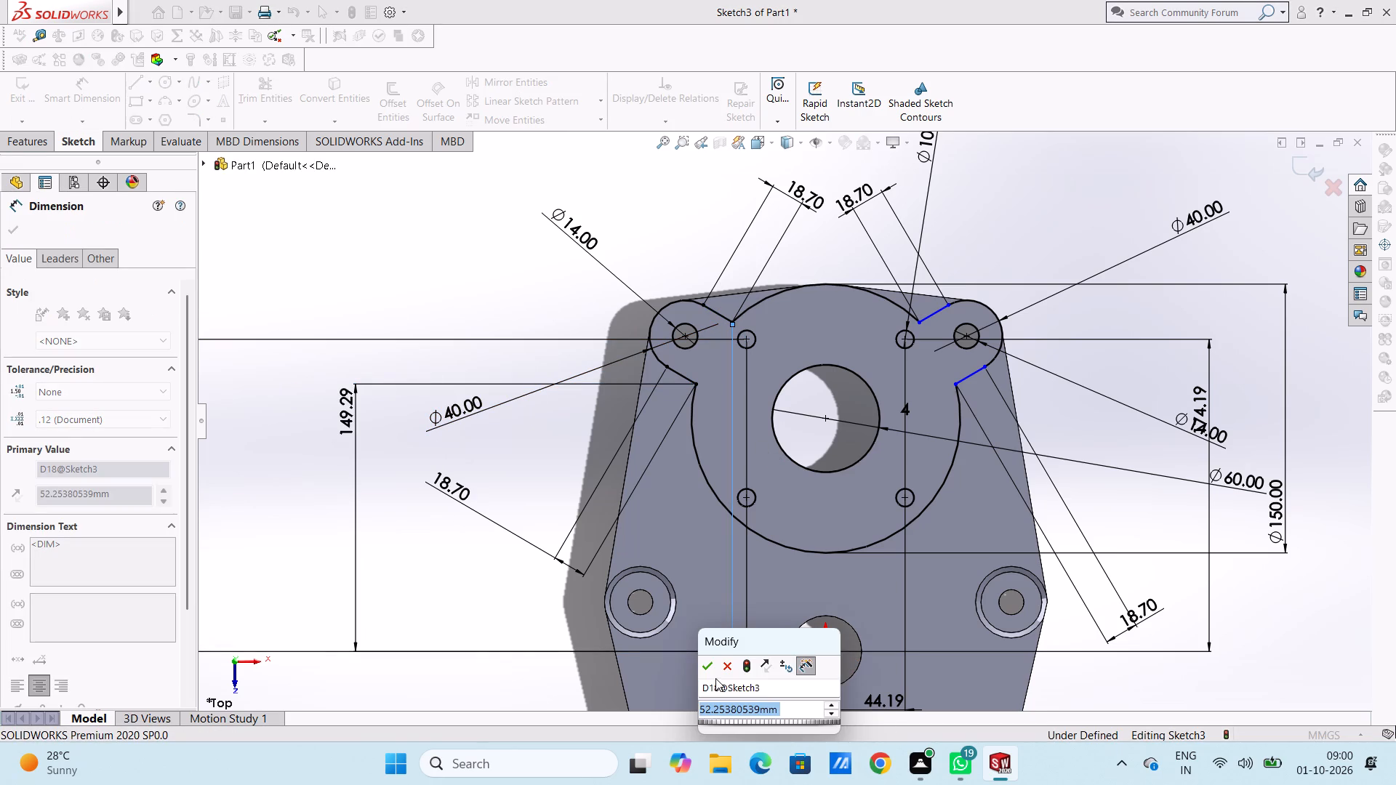
double_click(707, 670)
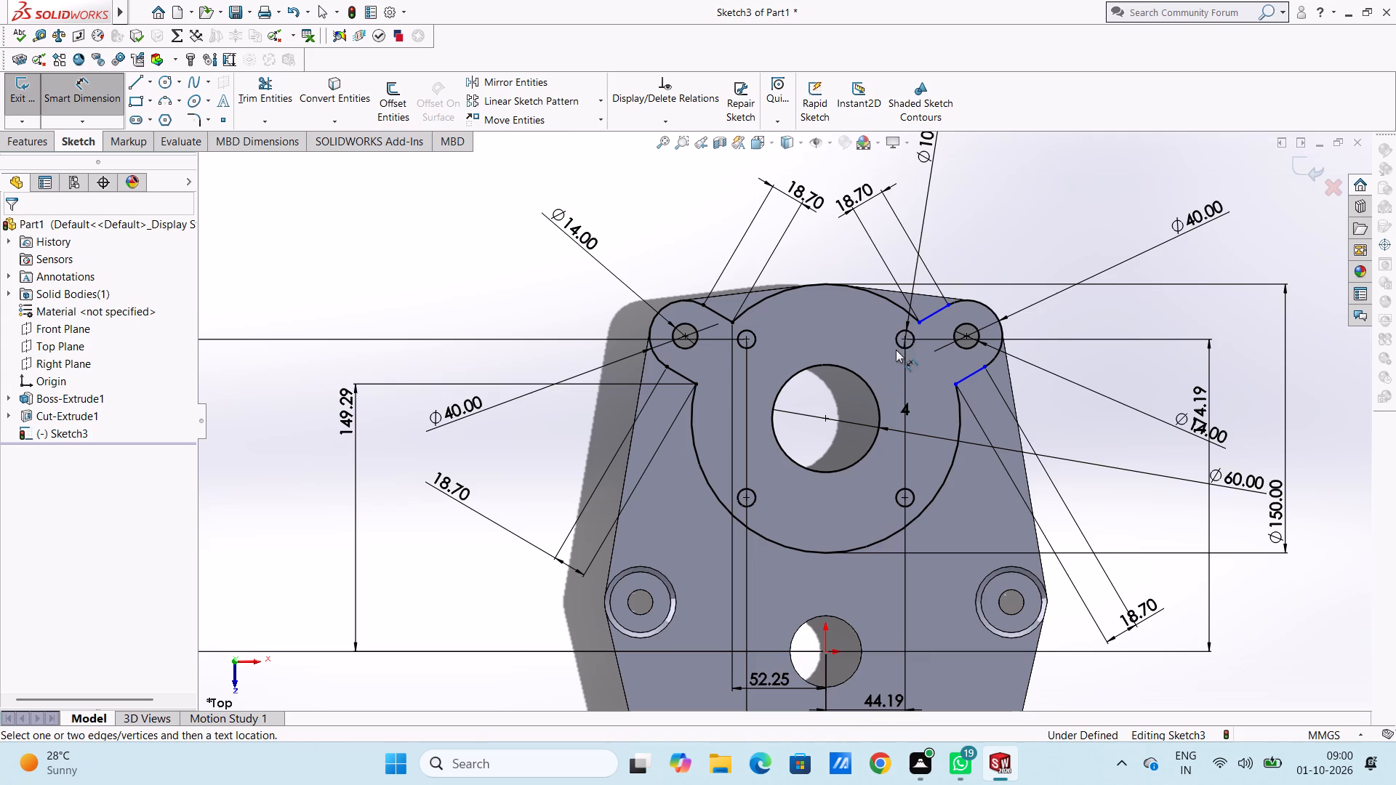
Dimension from the origin the vertical distance to the upper-right boss's lower line end and the horizontal distance to its upper line end at the 150 mm circle.
click(822, 653)
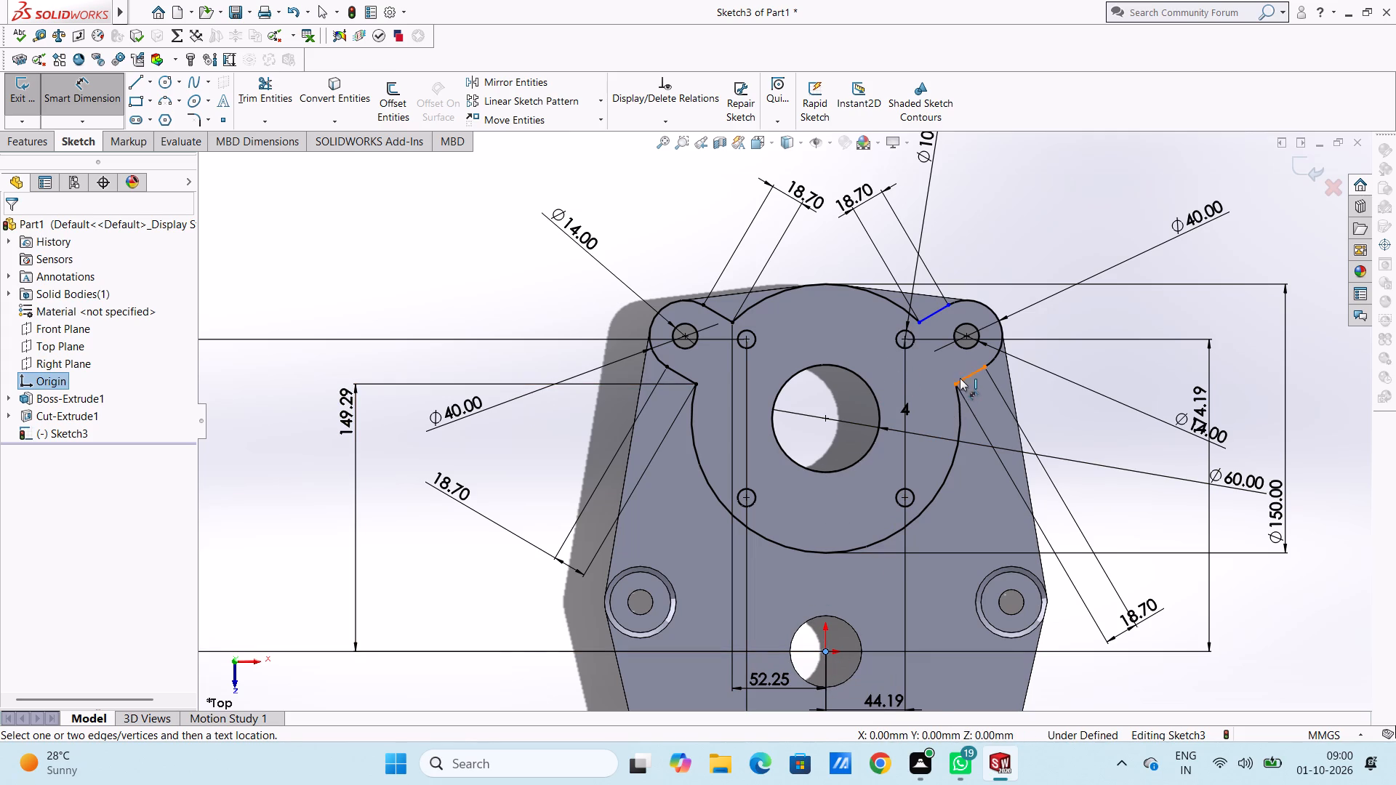
click(953, 384)
click(1300, 432)
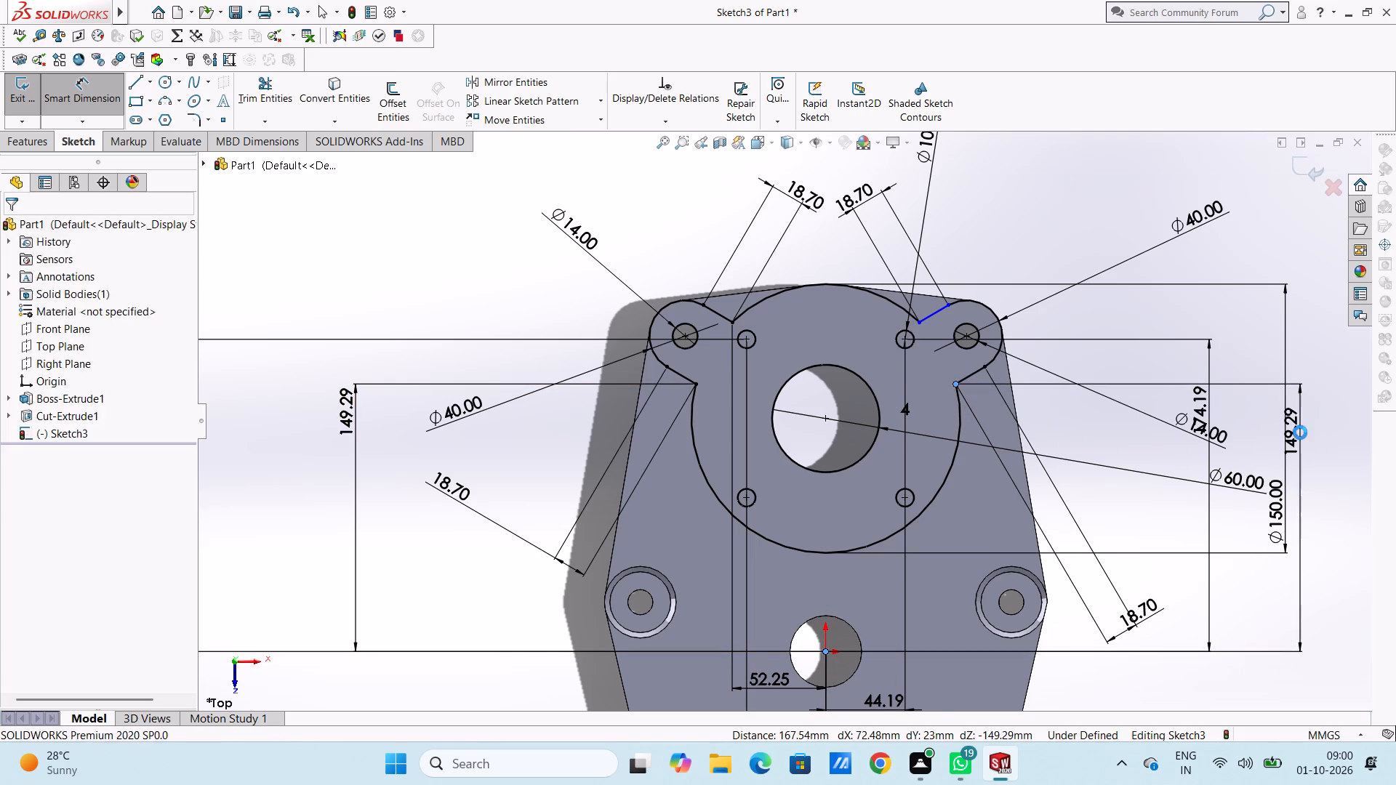
click(1237, 410)
click(1107, 454)
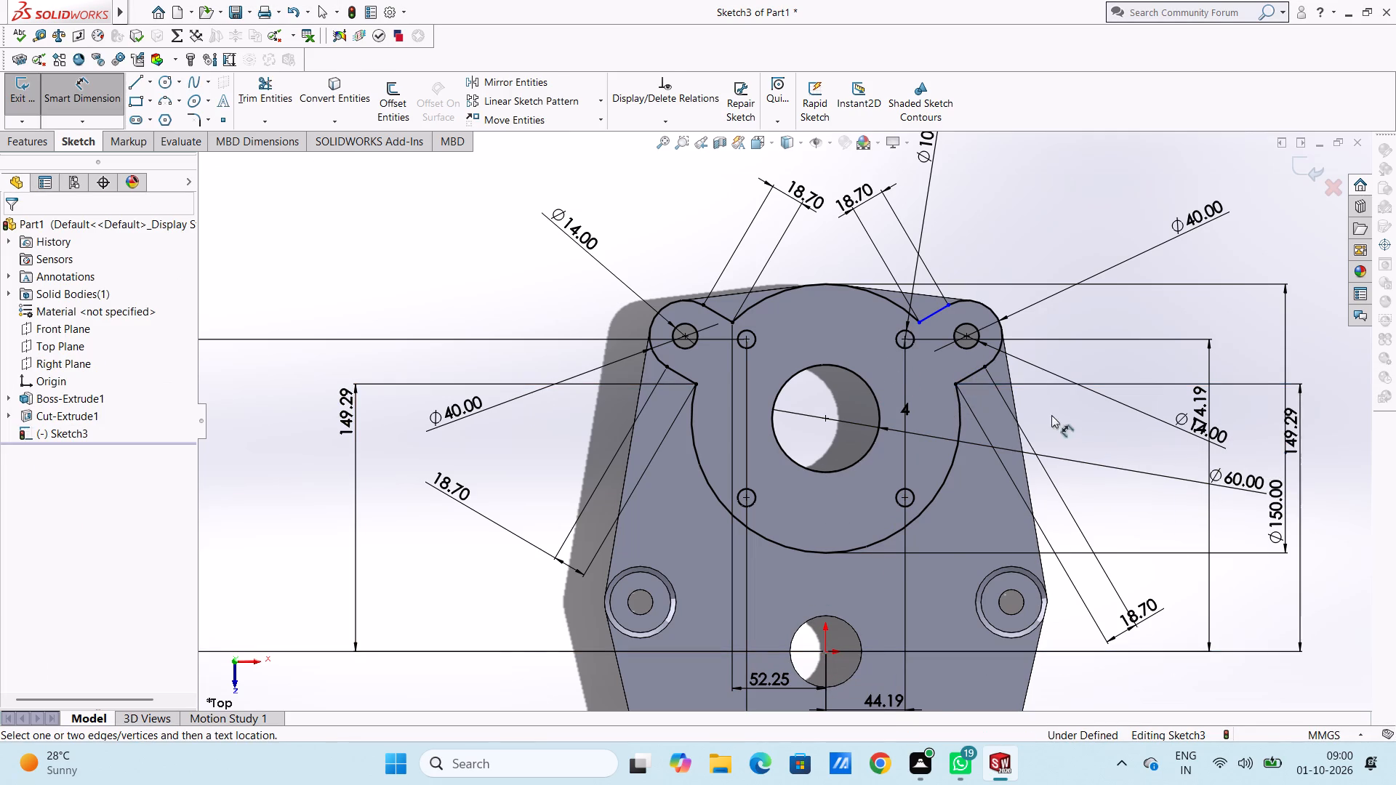
click(827, 652)
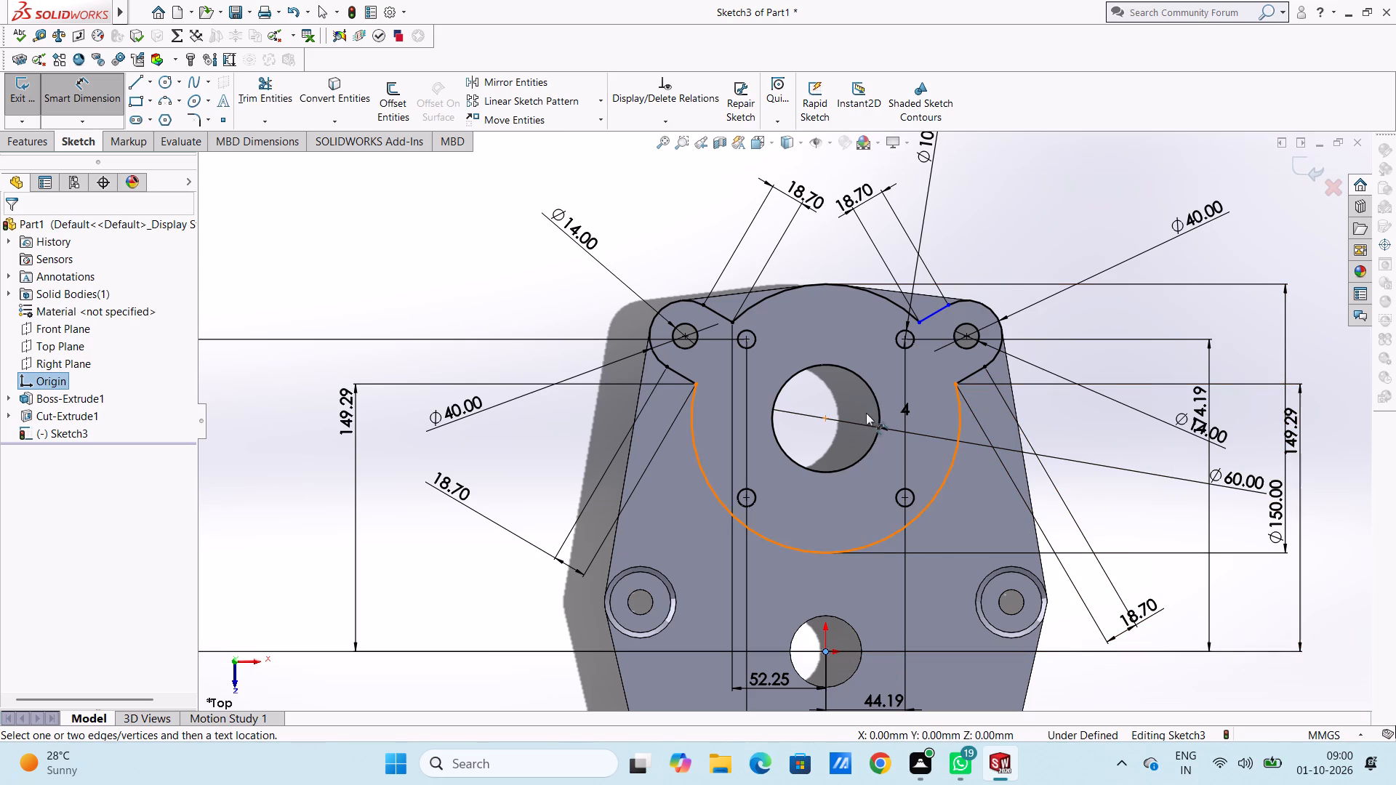
click(921, 318)
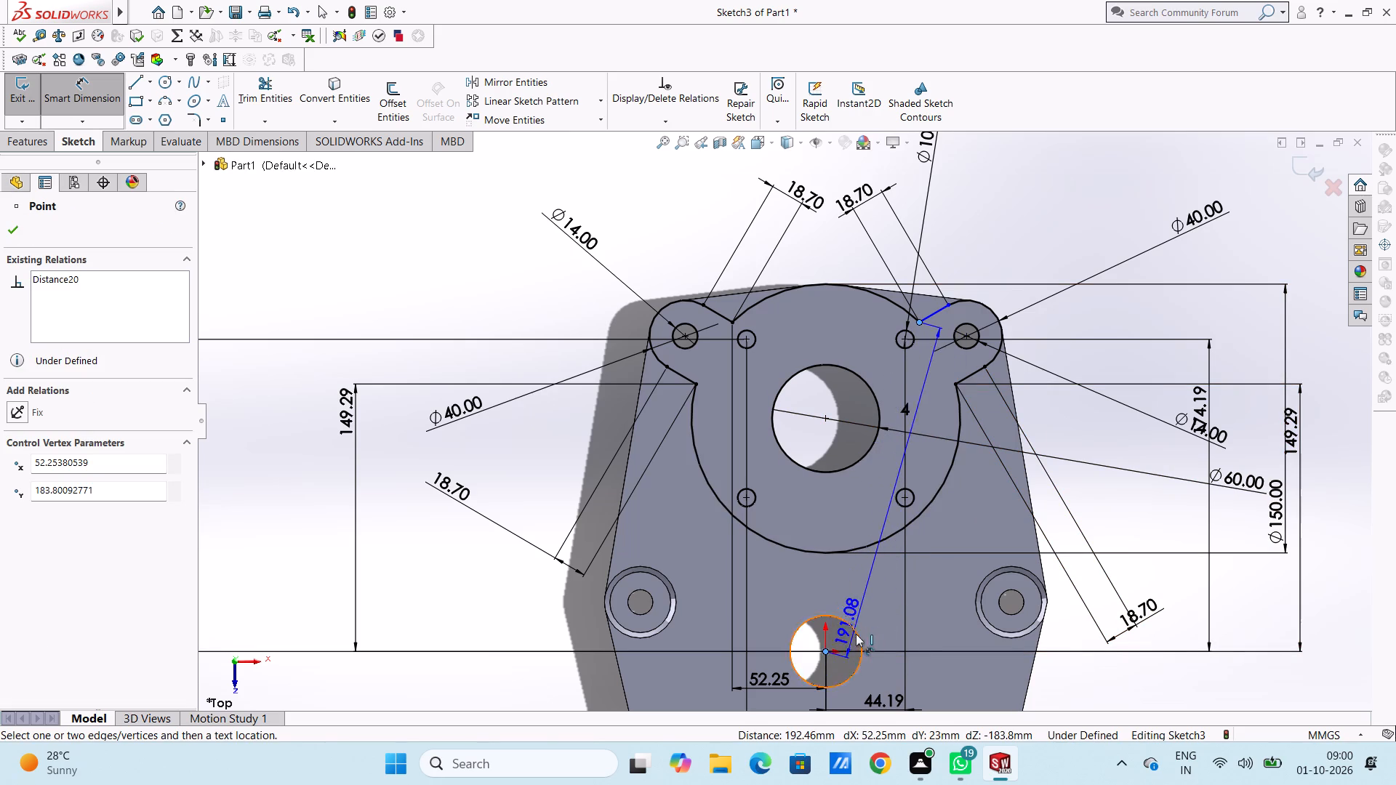
click(868, 671)
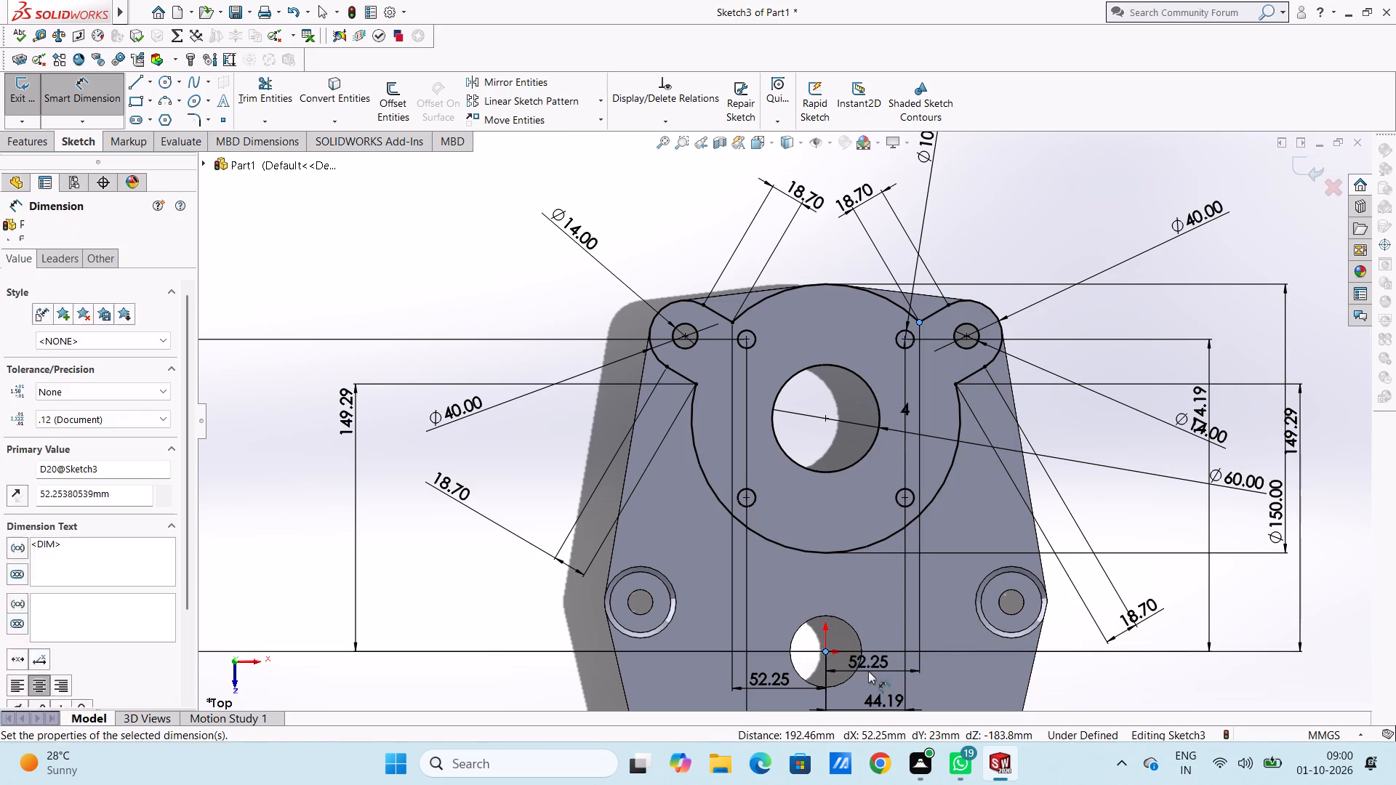
click(803, 640)
click(803, 644)
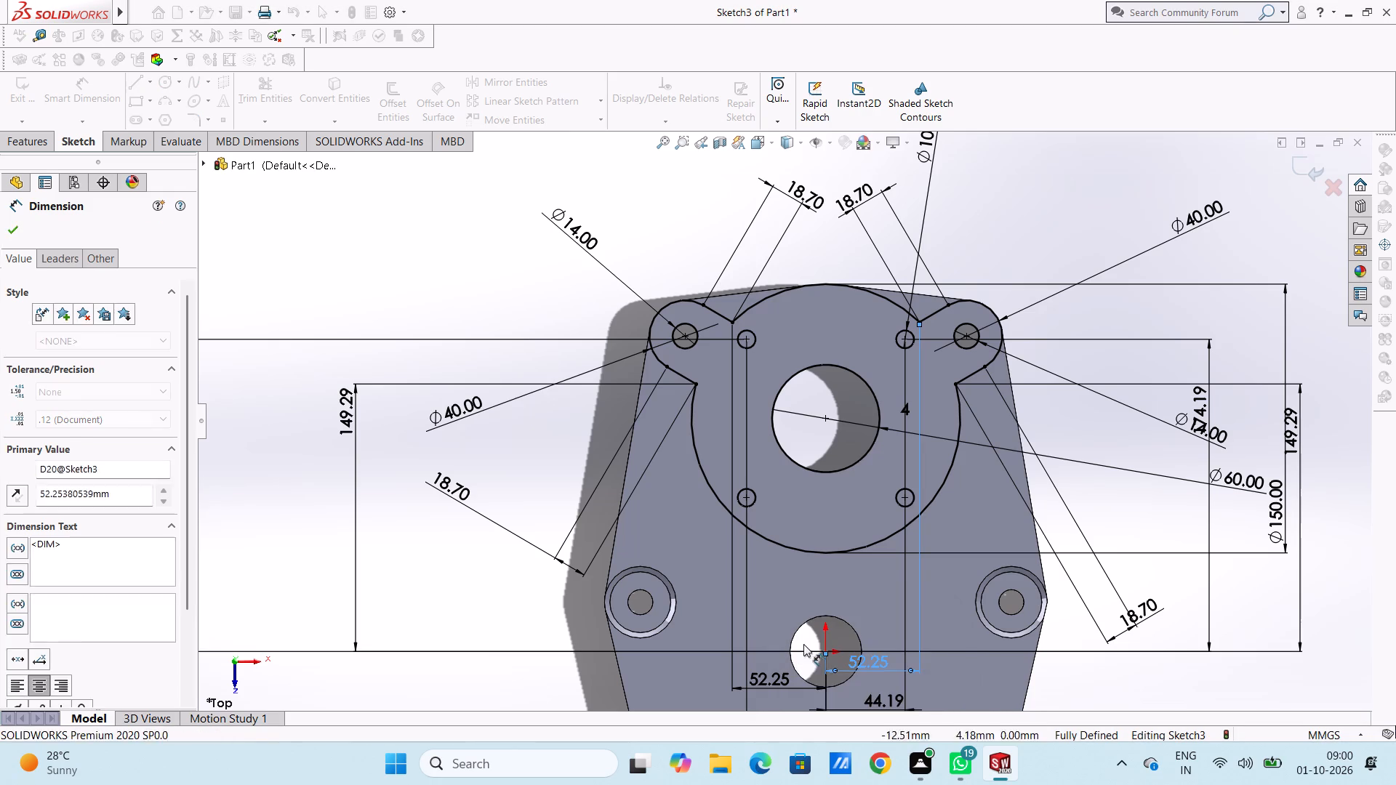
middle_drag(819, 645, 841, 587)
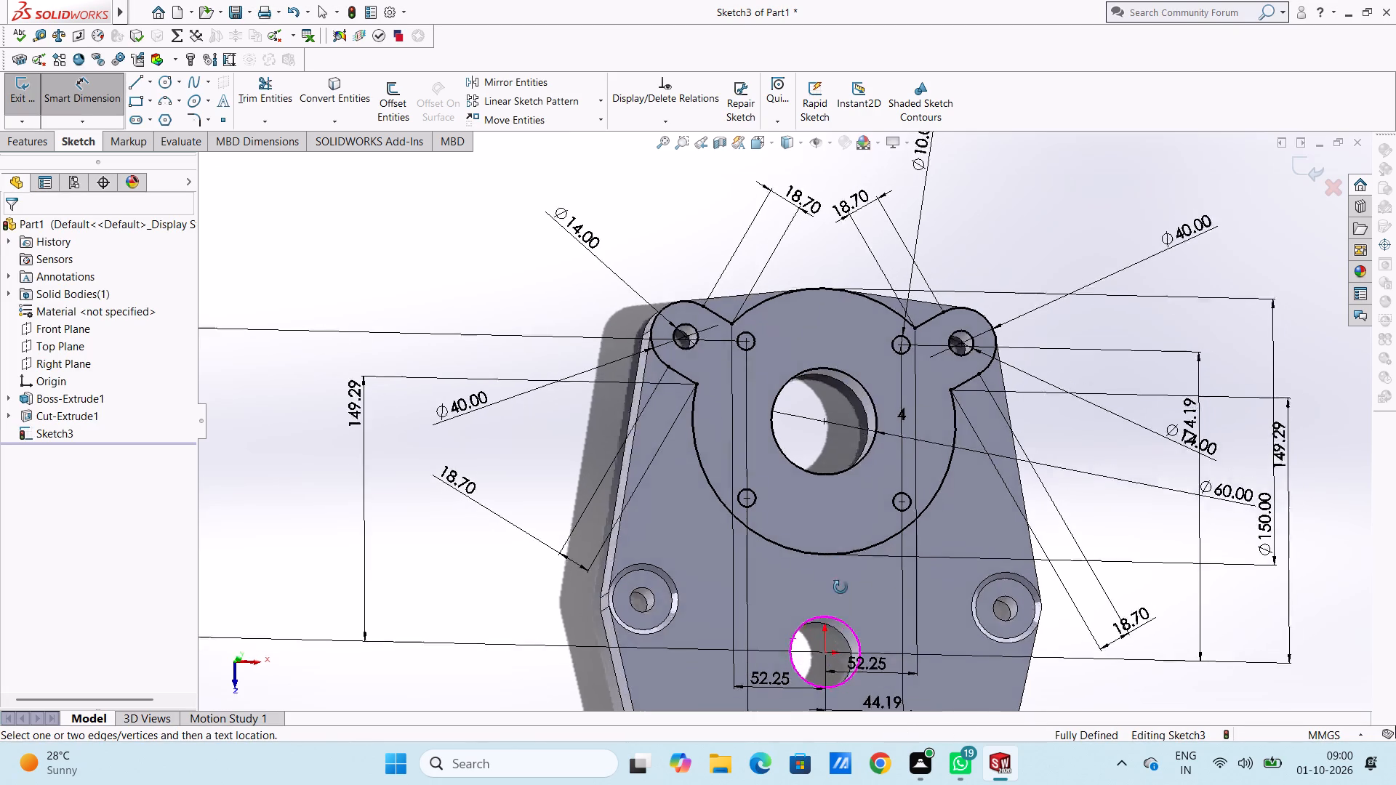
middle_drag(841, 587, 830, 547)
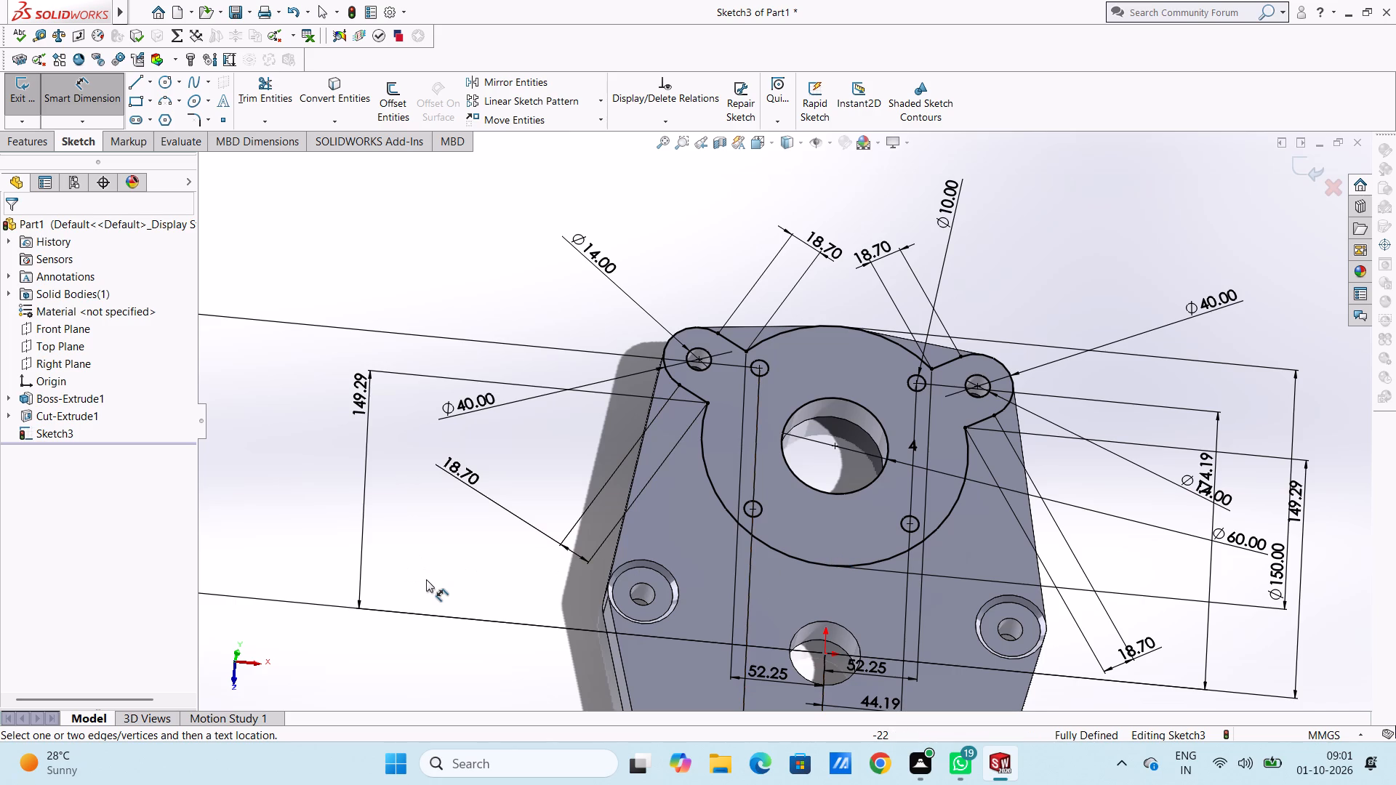
Extrude the finished top-face sketch as a blind boss 3 mm high, merged with the plate.
middle_drag(426, 579, 380, 526)
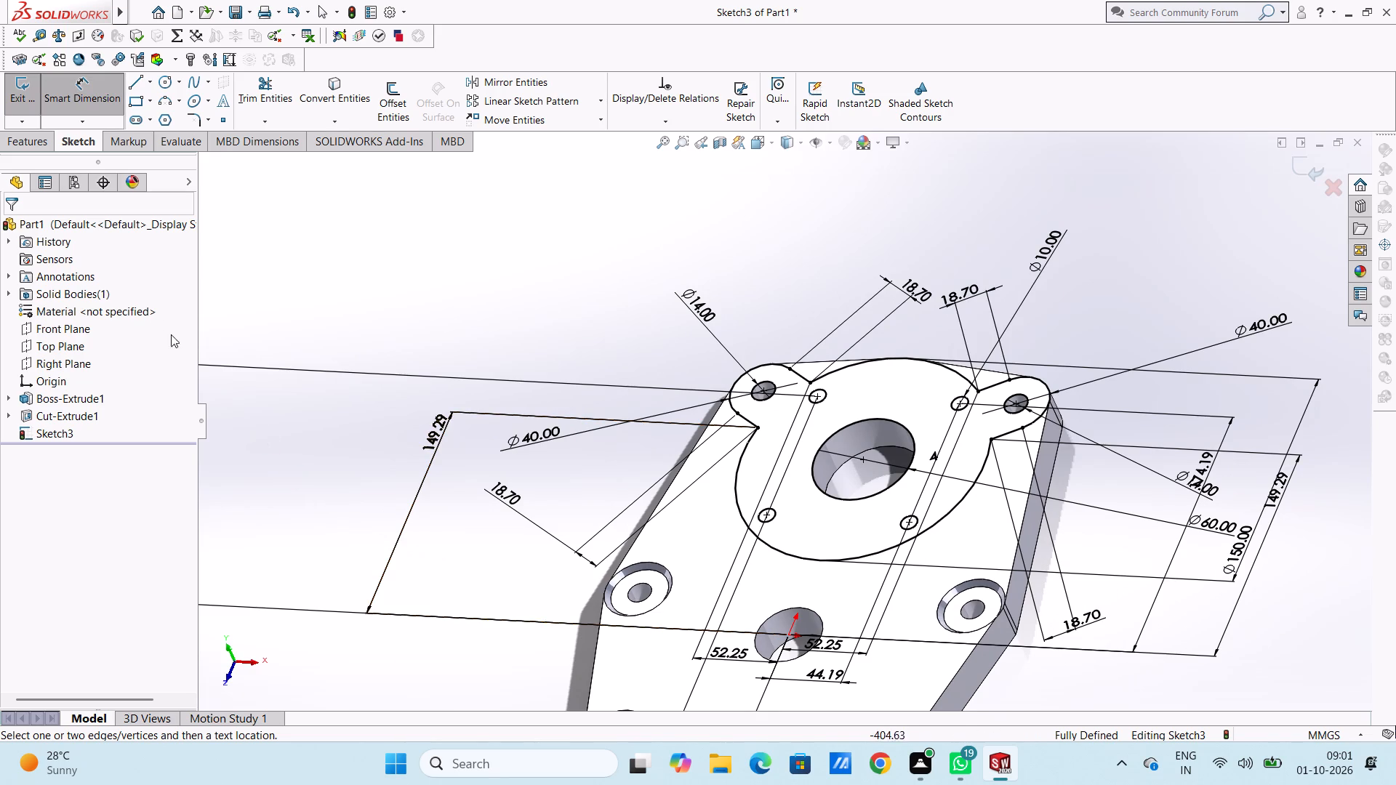
click(47, 142)
click(38, 93)
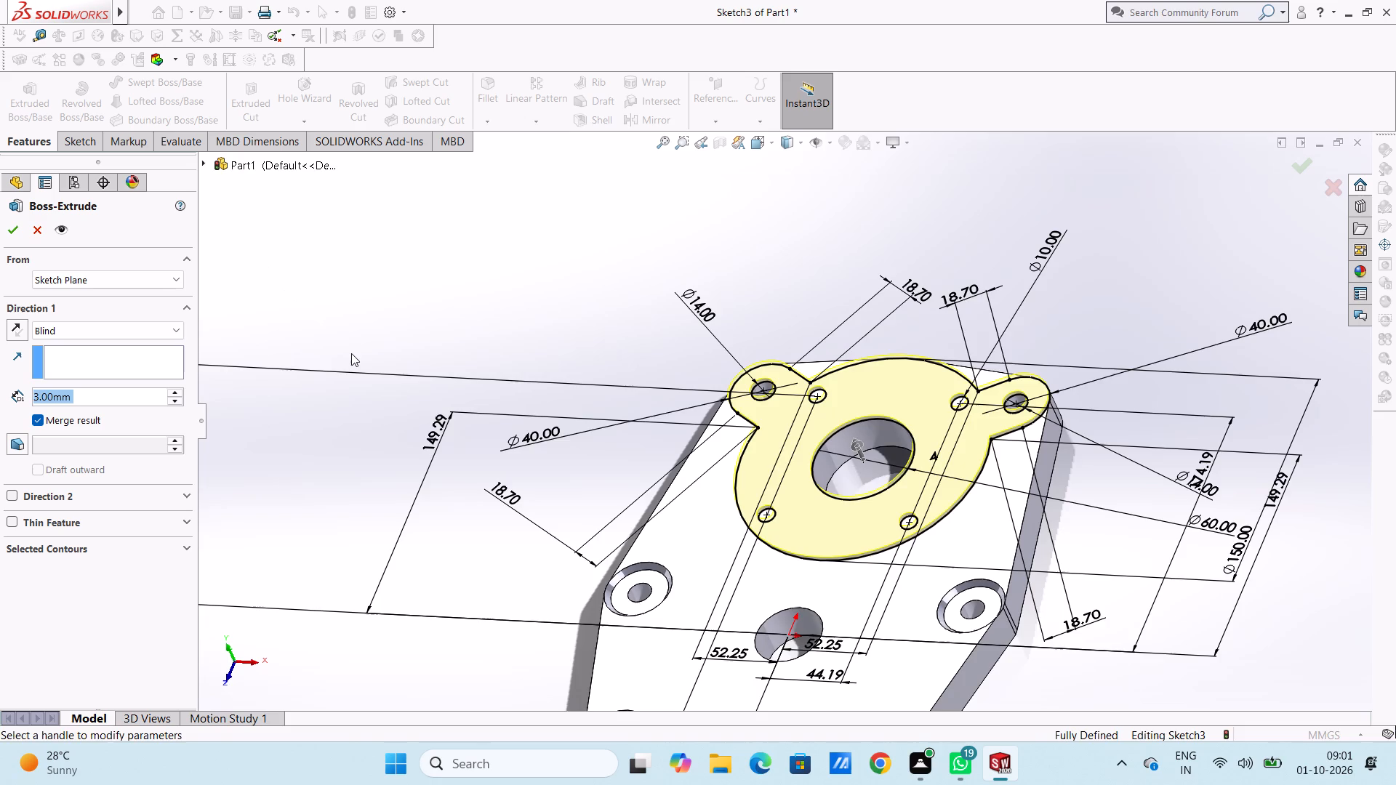
middle_drag(352, 353, 324, 265)
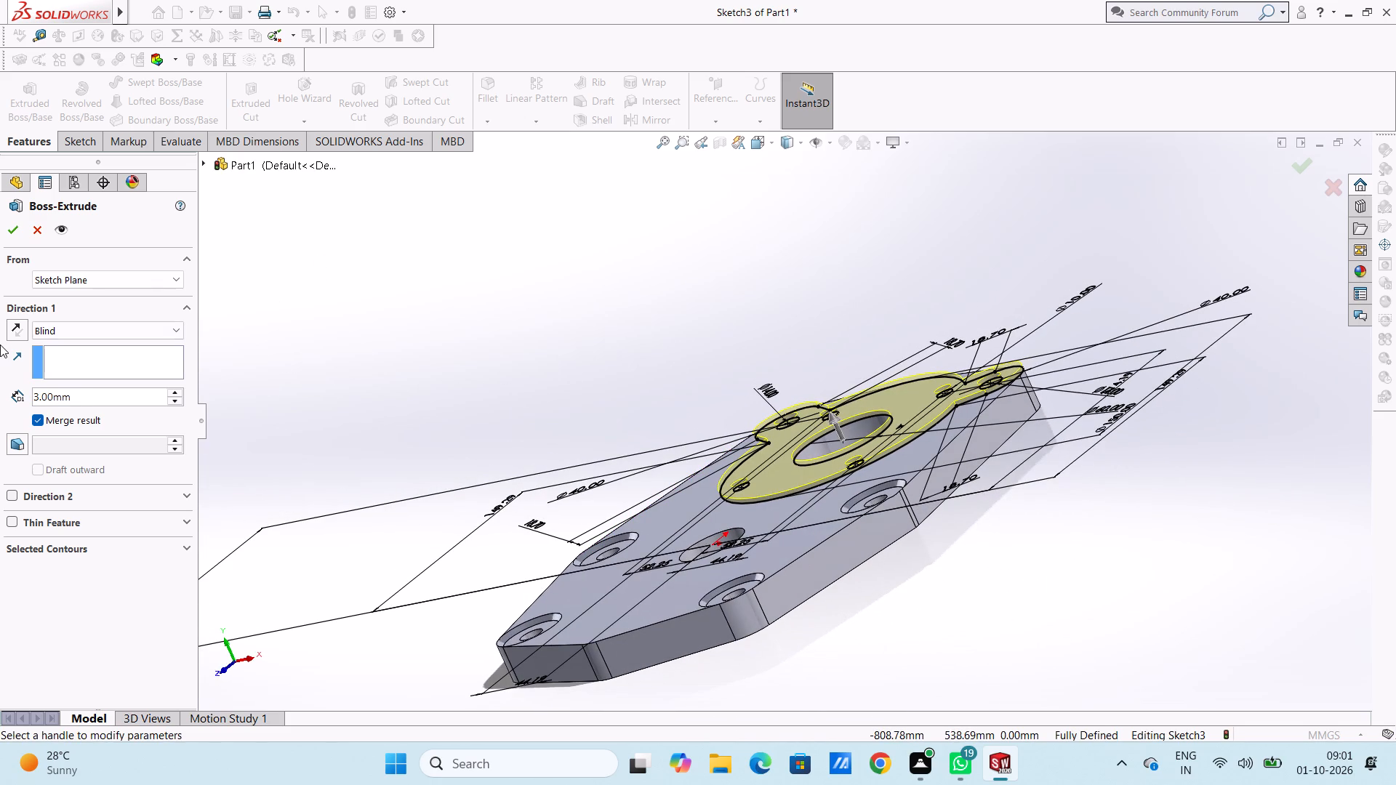
click(14, 235)
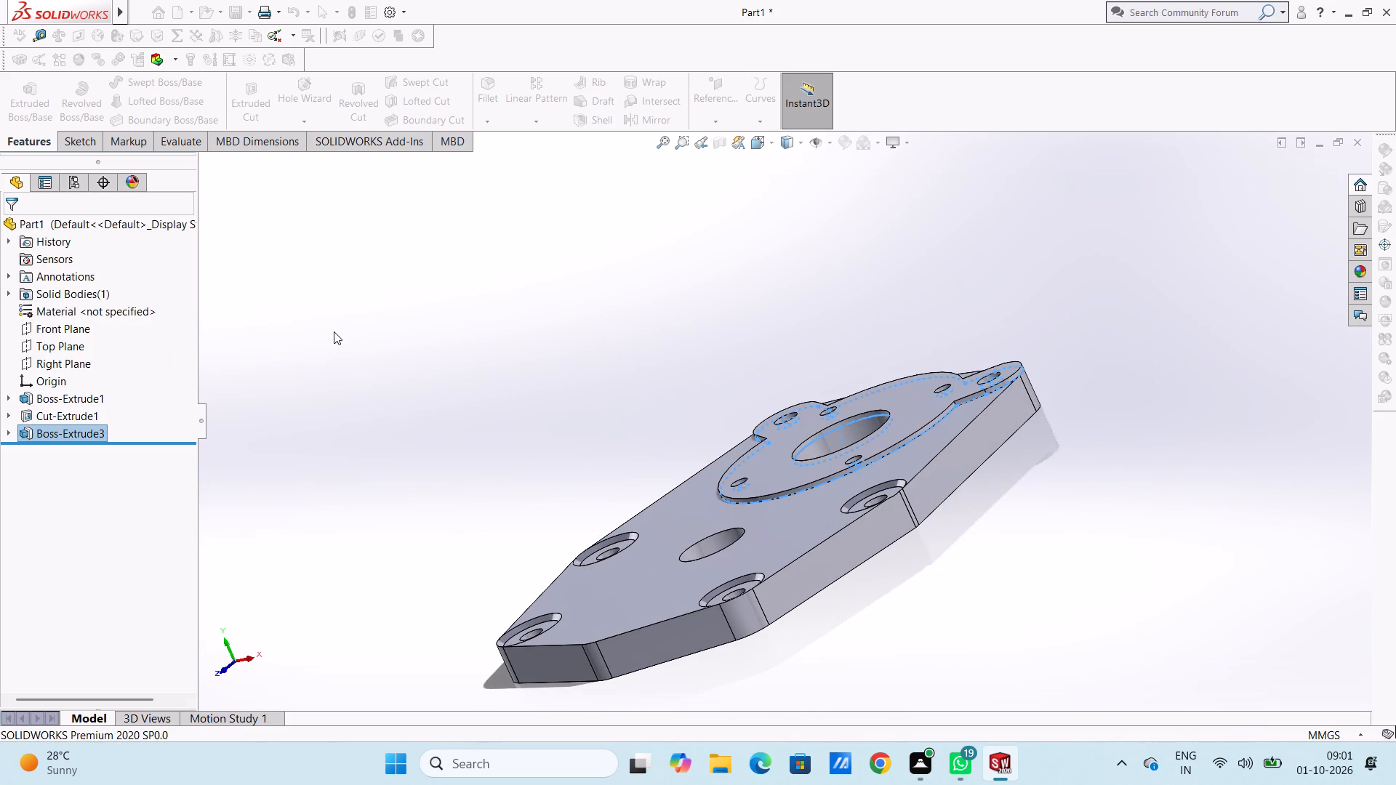
click(334, 331)
Start a sketch on the raised pad's top face and draw a circle about 115 mm in diameter, centred on the 60 mm bore.
middle_drag(340, 334, 436, 362)
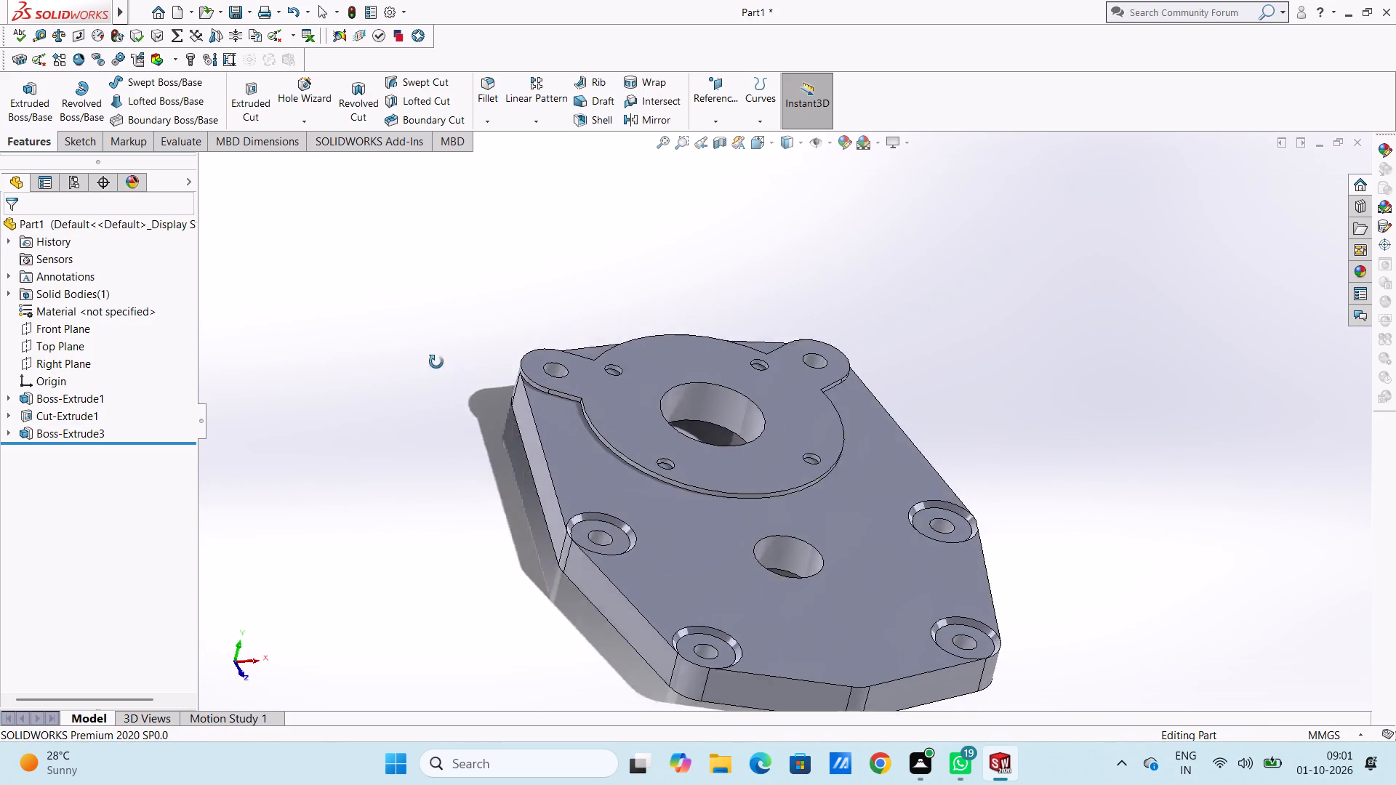
middle_drag(436, 362, 411, 507)
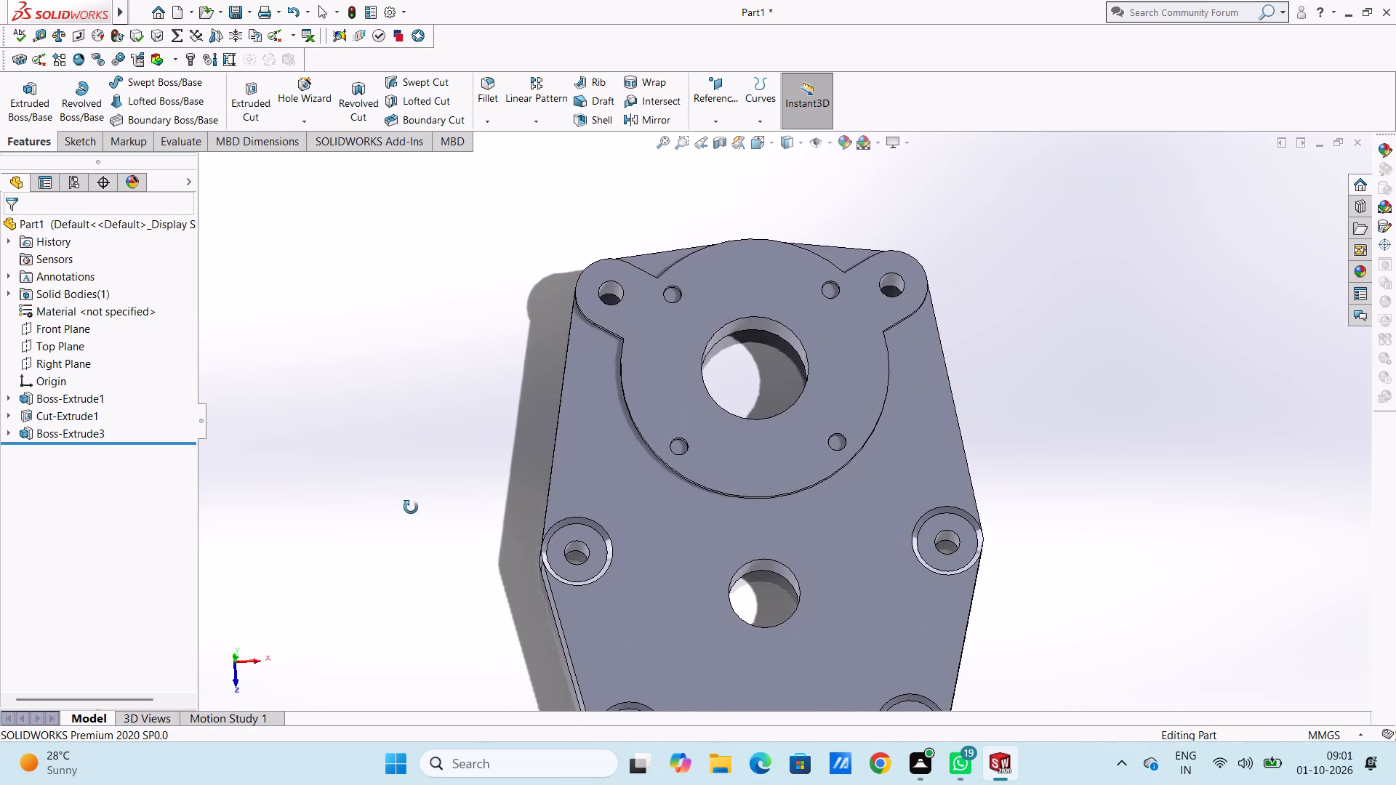
middle_drag(411, 507, 415, 556)
scroll(408, 556, down, 1)
scroll(415, 556, up, 3)
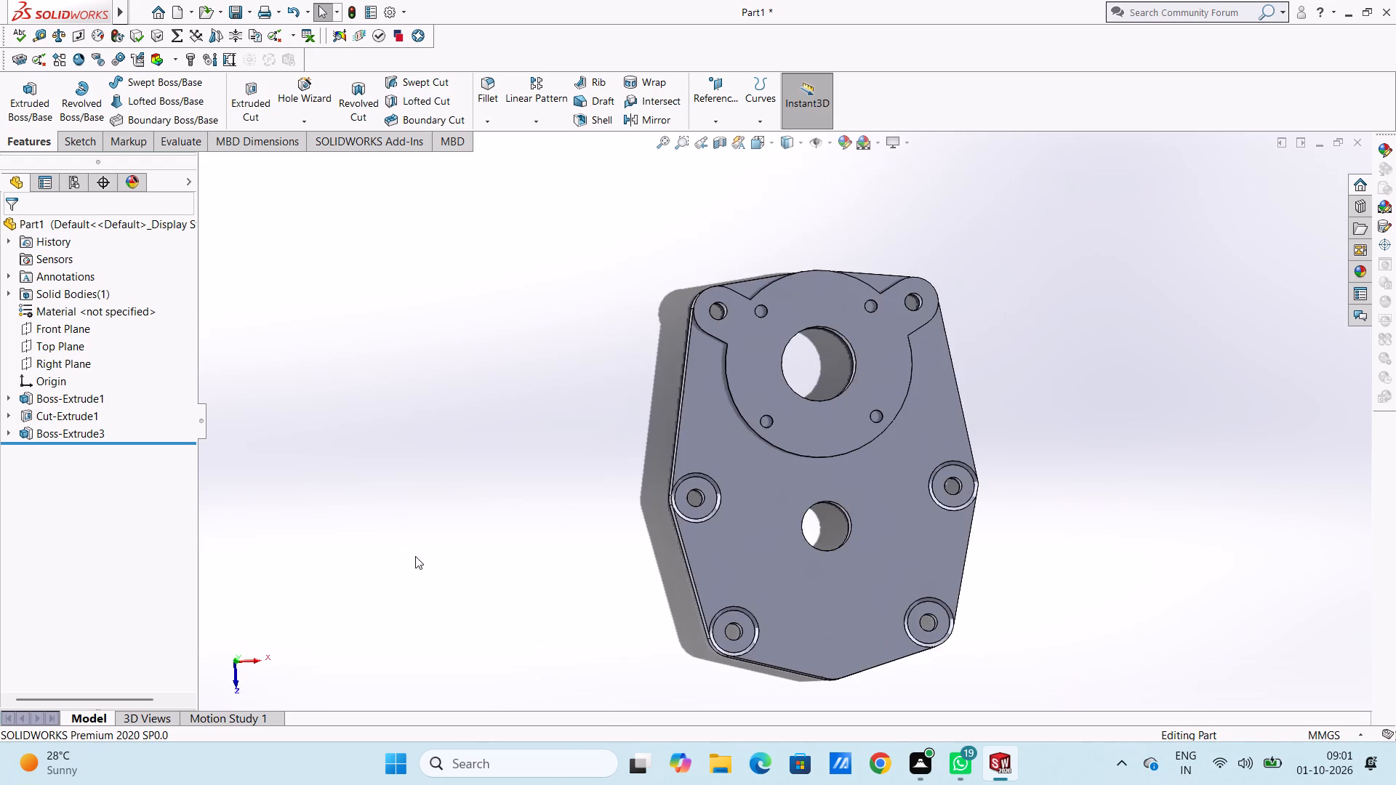
middle_drag(465, 542, 481, 471)
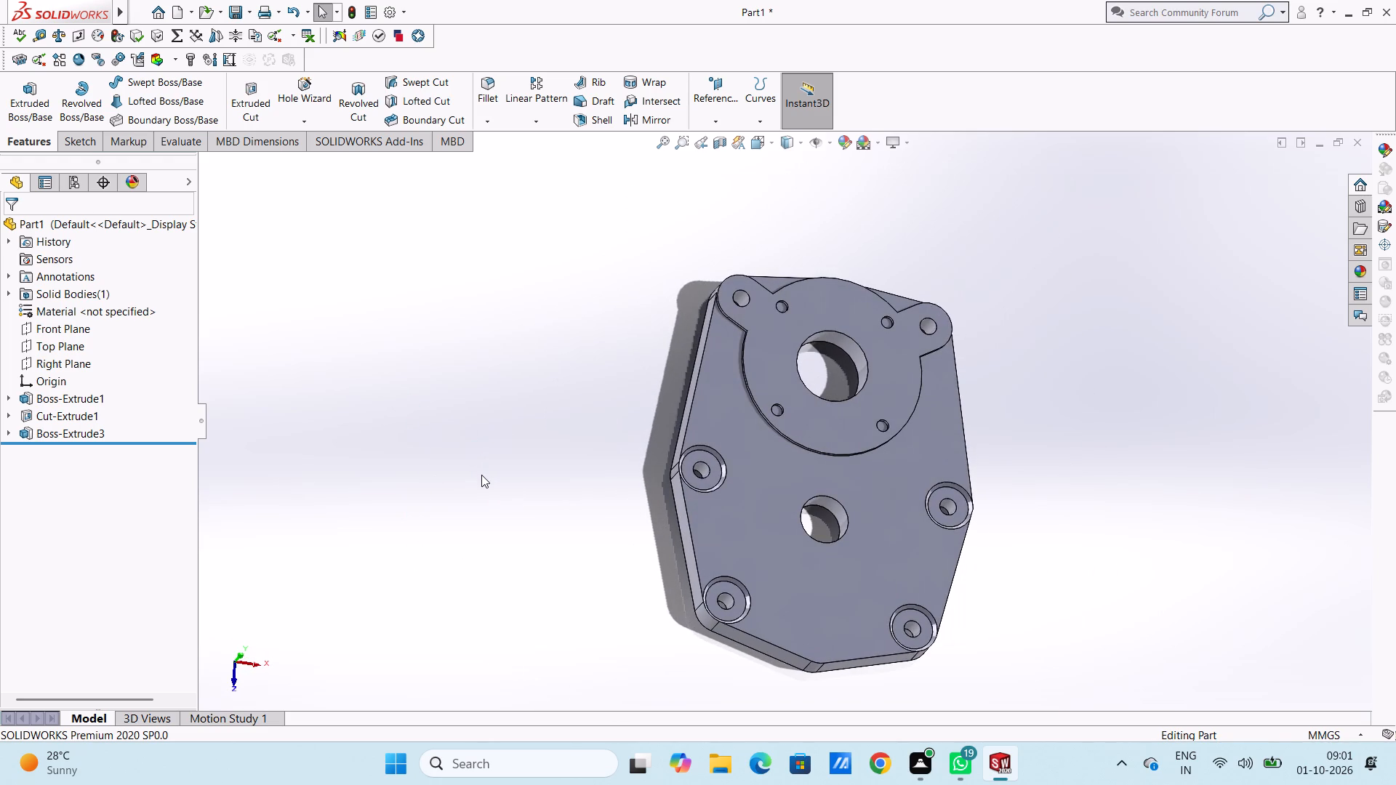
key(ctrl+5)
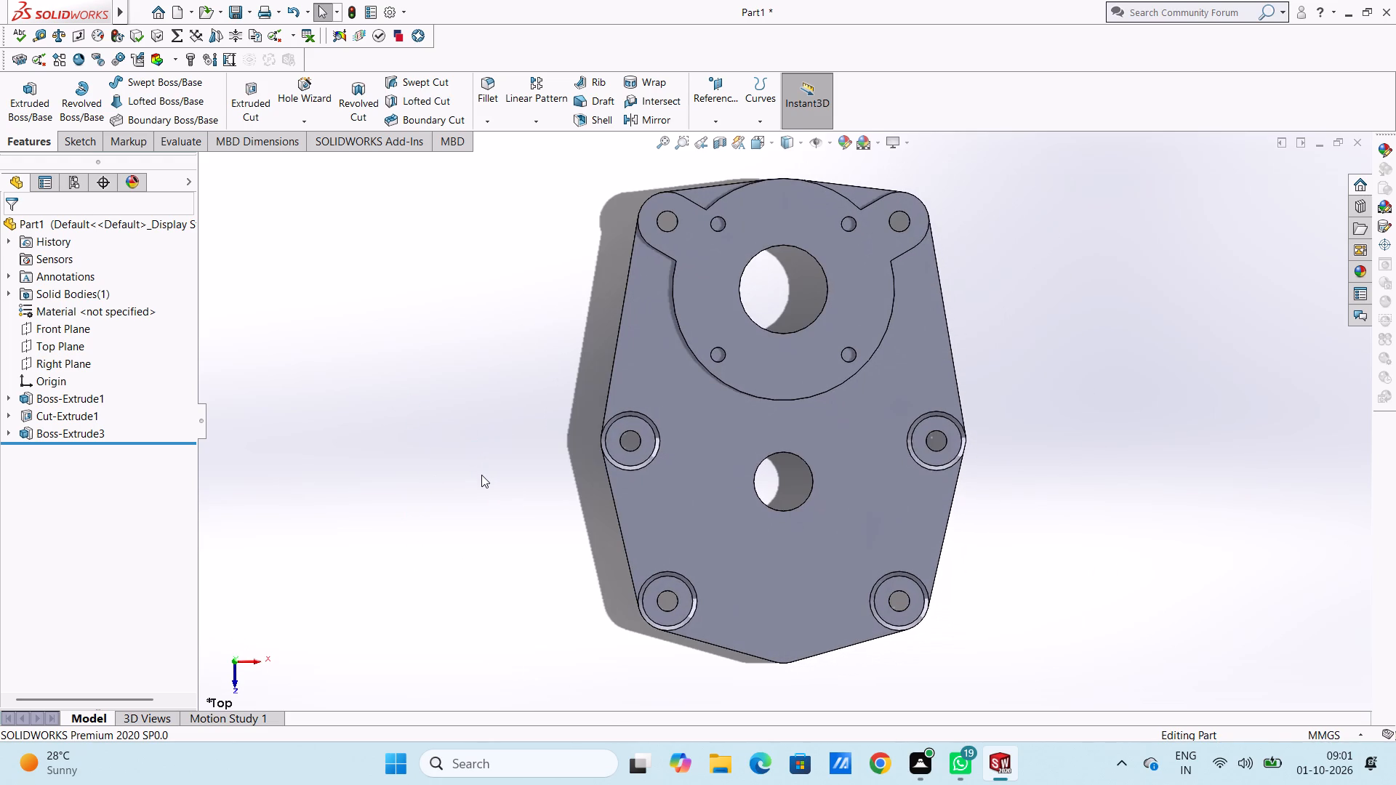
click(790, 371)
click(854, 334)
click(801, 319)
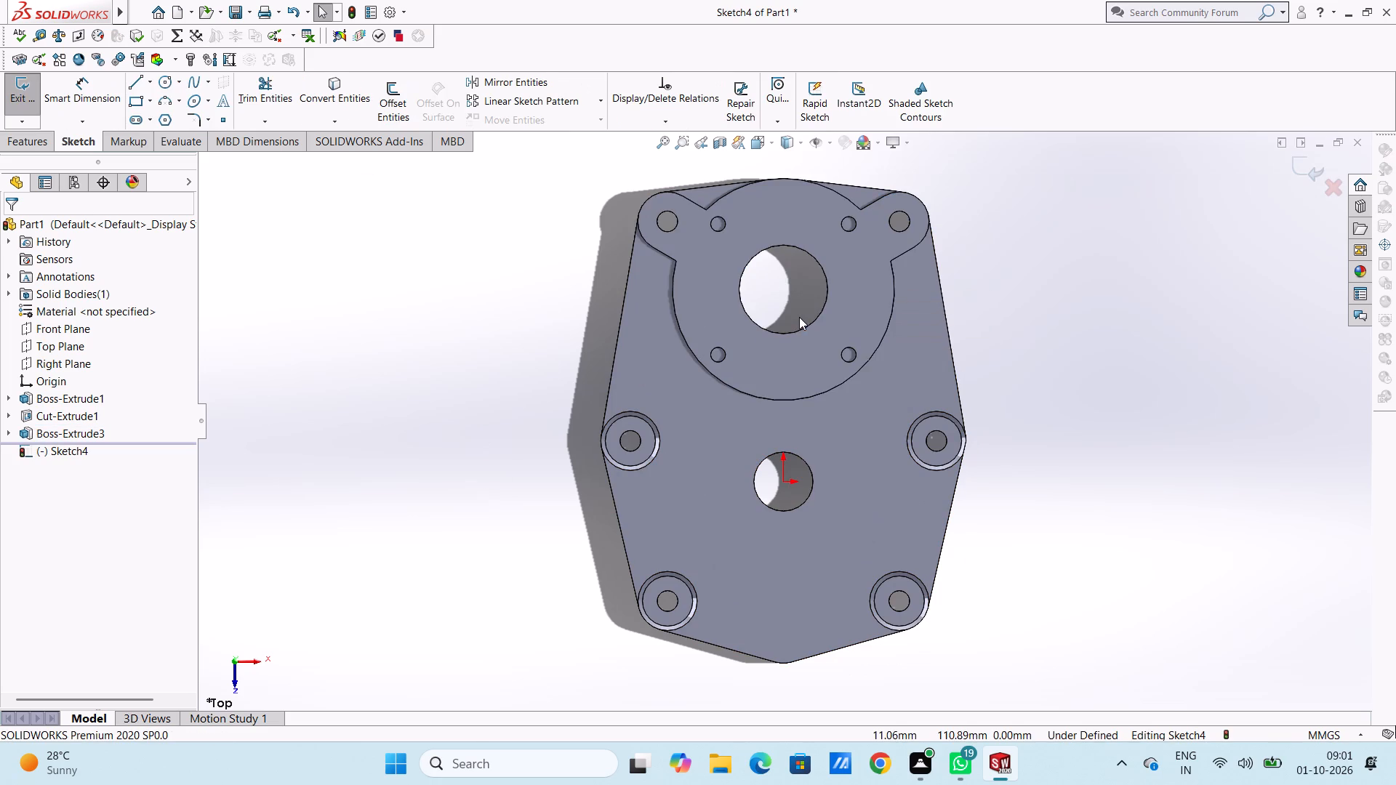
scroll(799, 317, up, 3)
scroll(799, 307, down, 4)
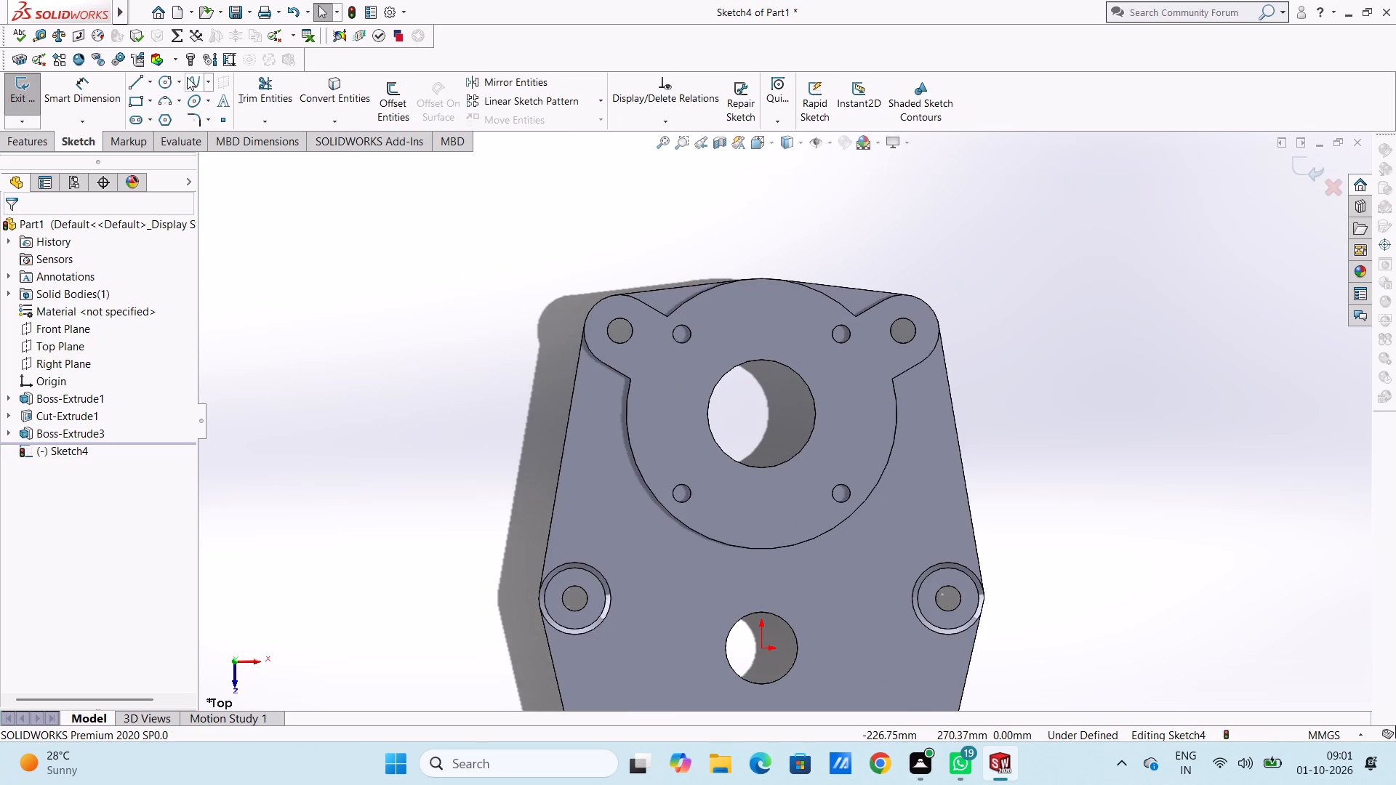
click(162, 82)
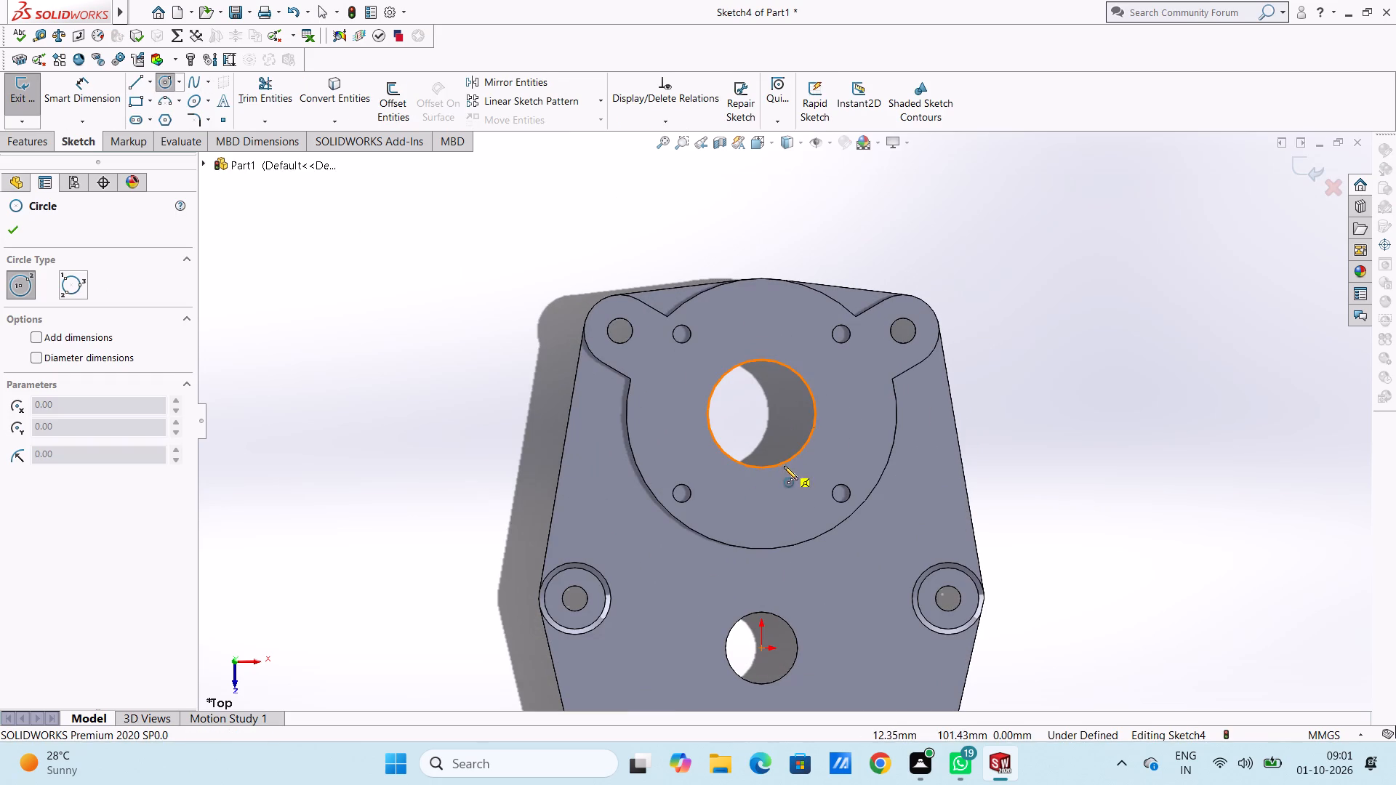
click(761, 411)
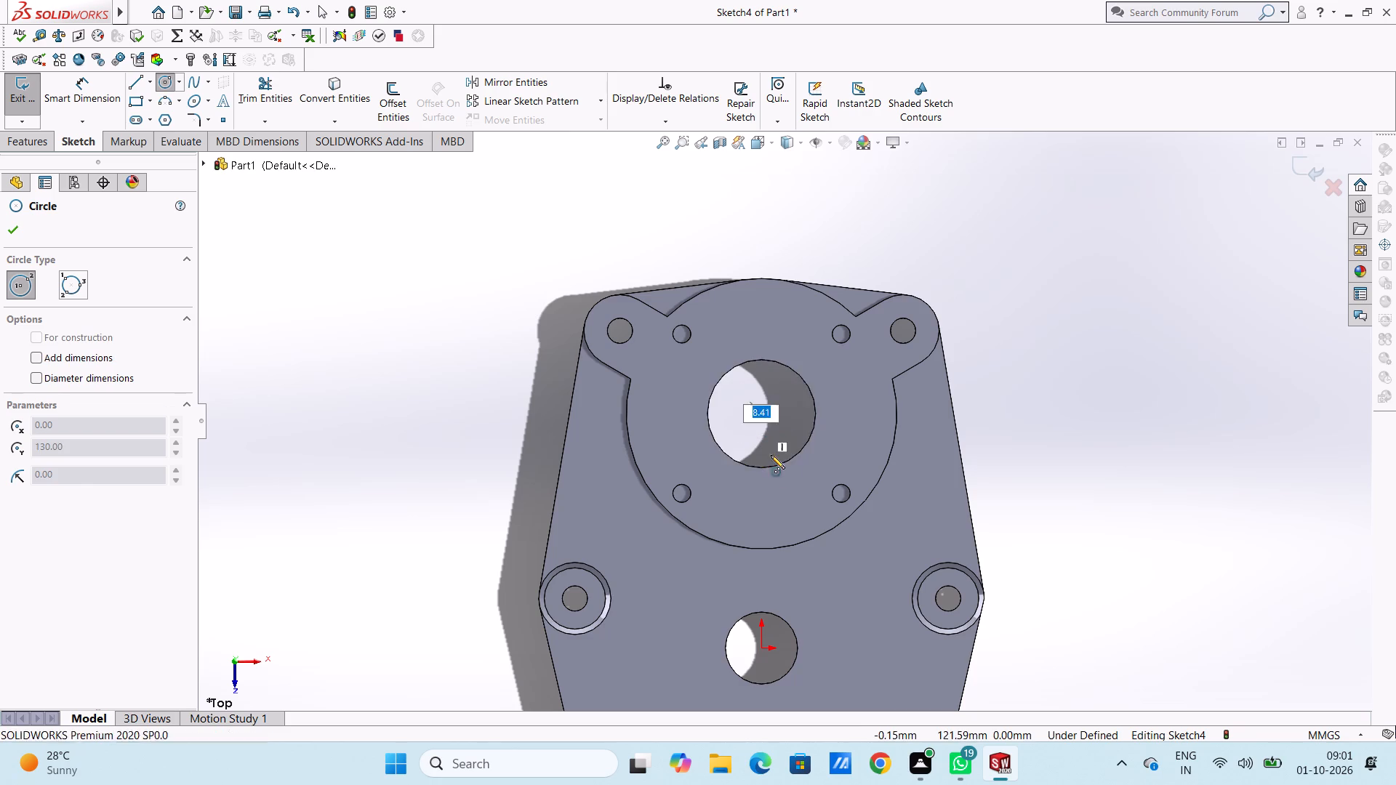
click(831, 490)
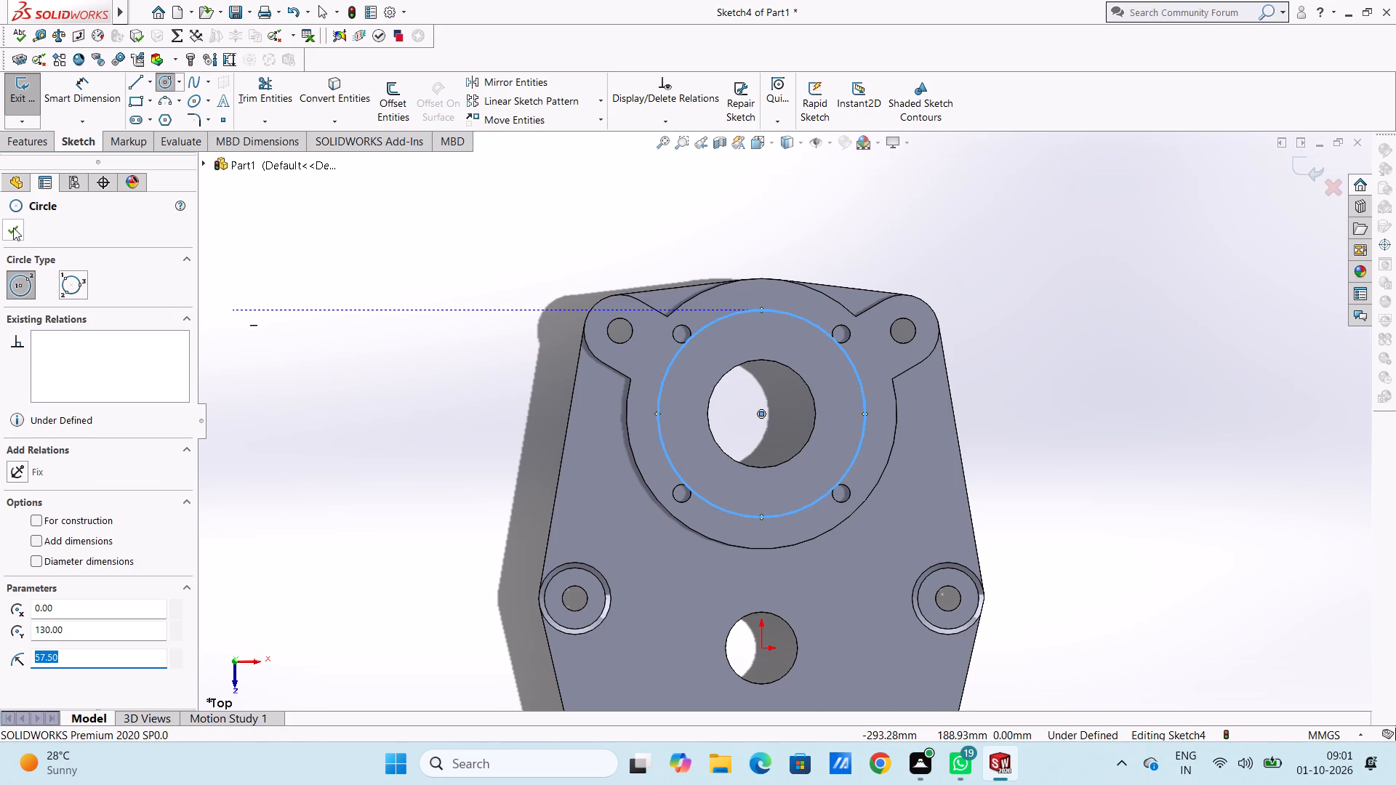
click(13, 228)
Dimension the diameter of the new circle around the 60 mm bore.
click(81, 91)
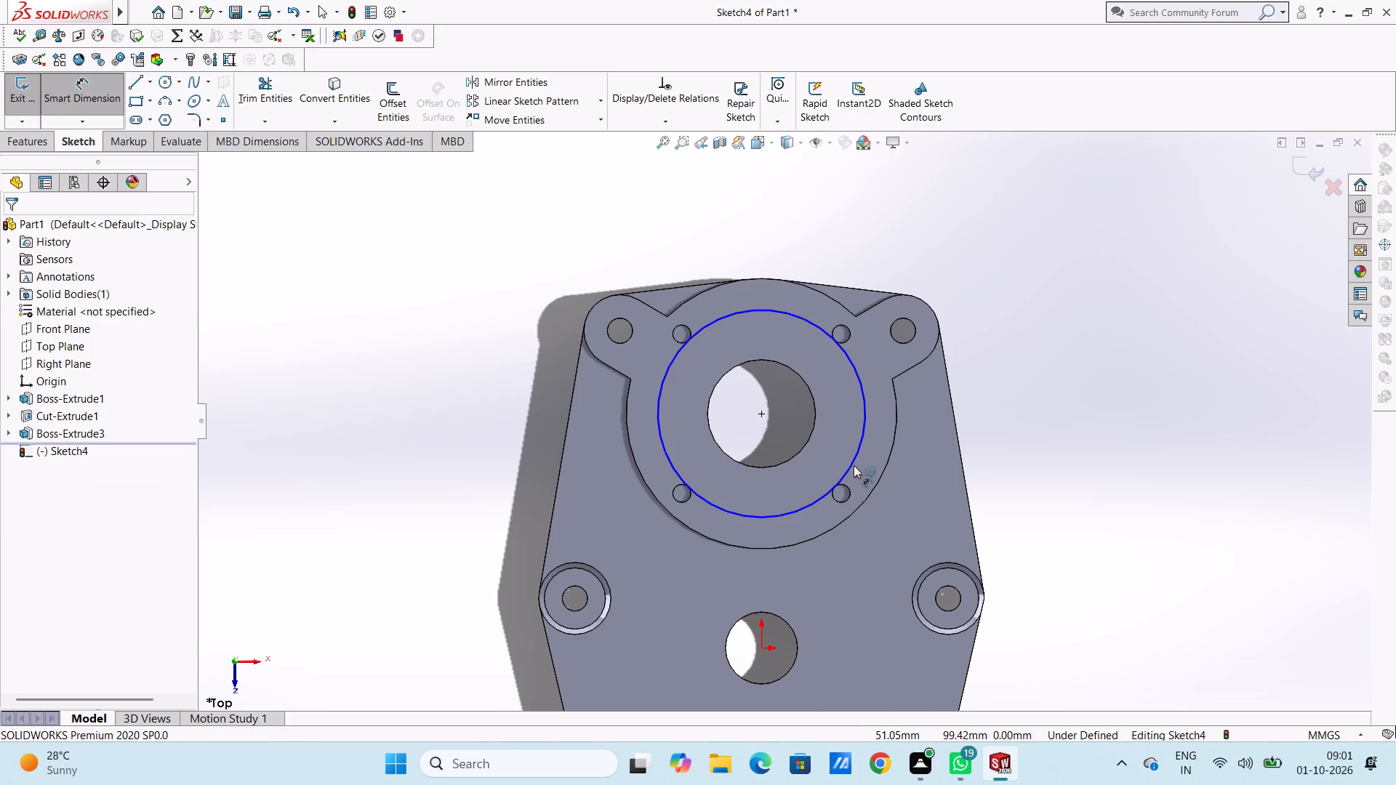
click(854, 462)
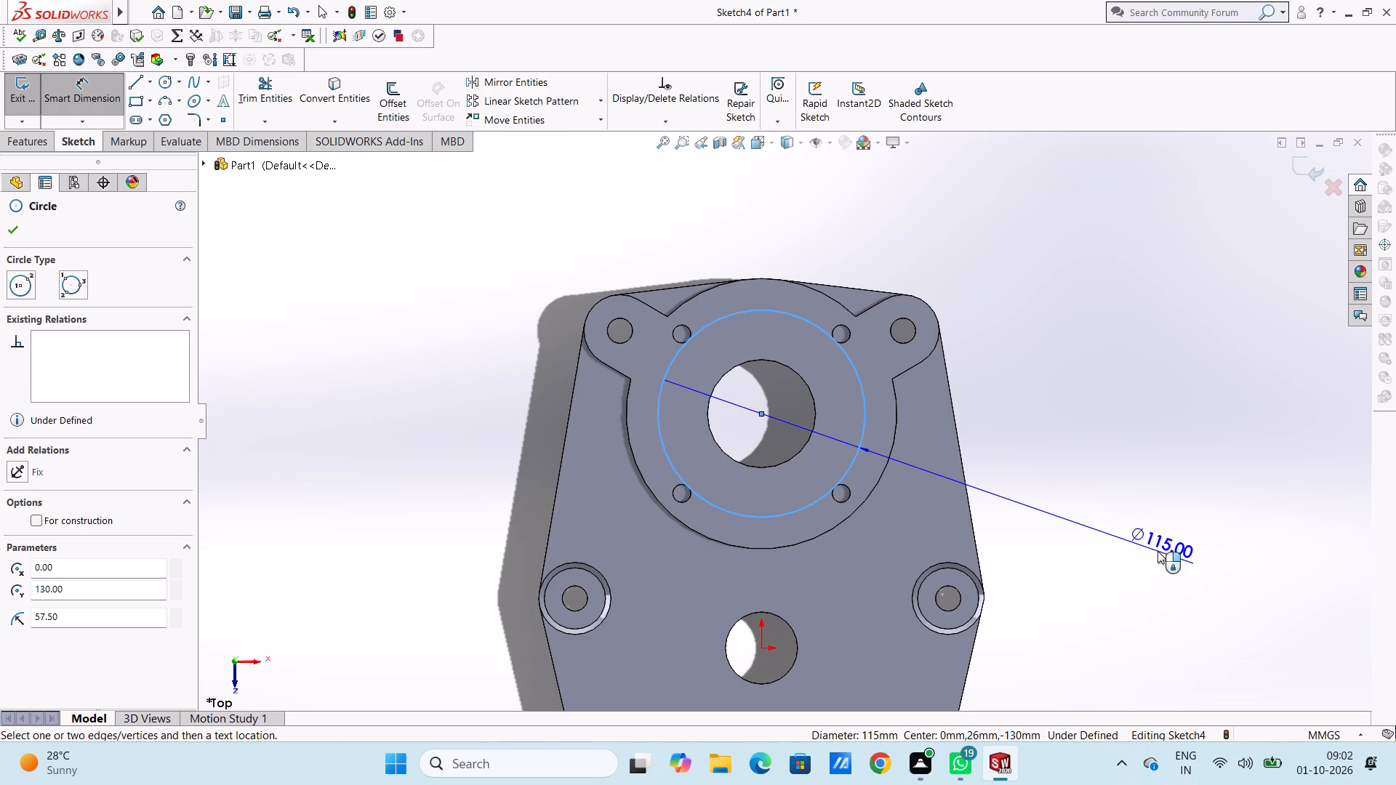
click(1158, 551)
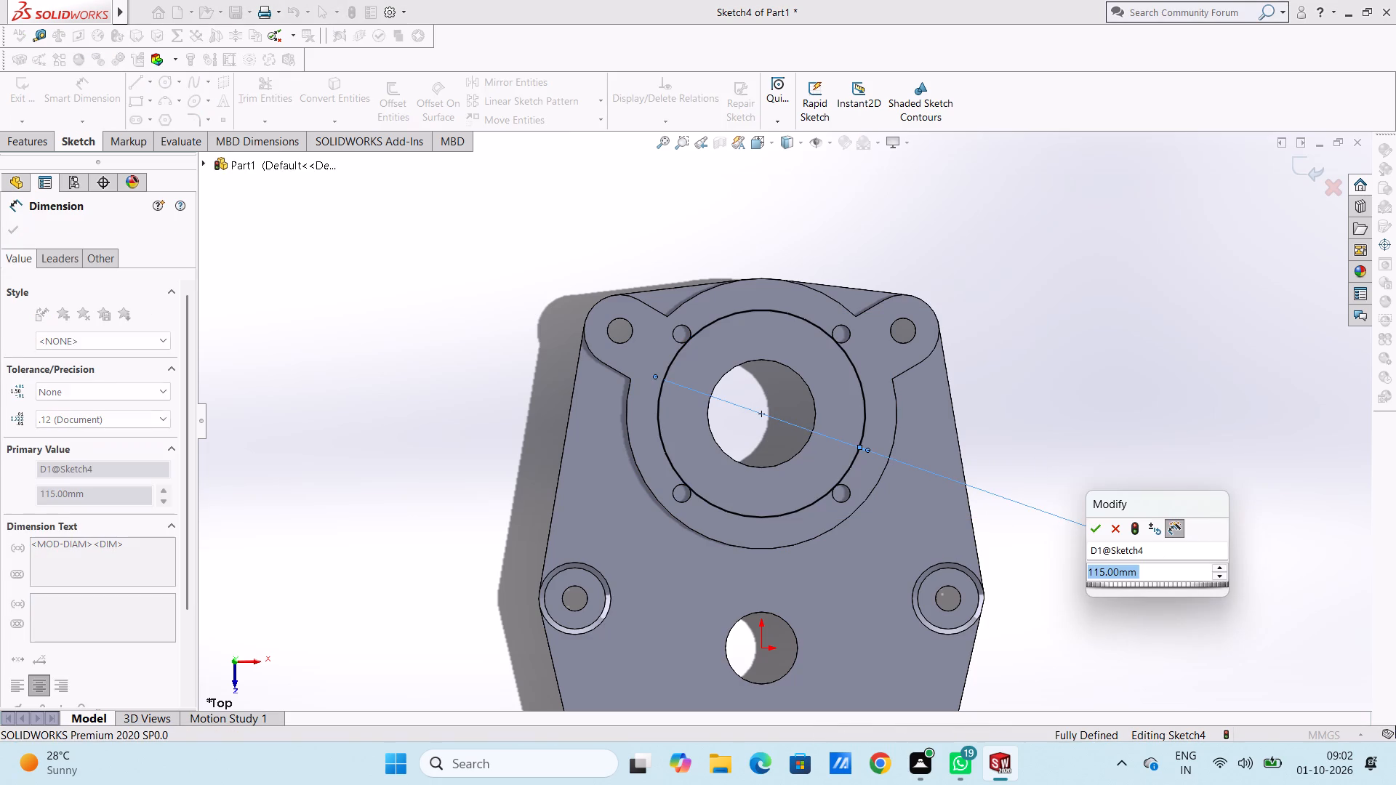
click(1091, 531)
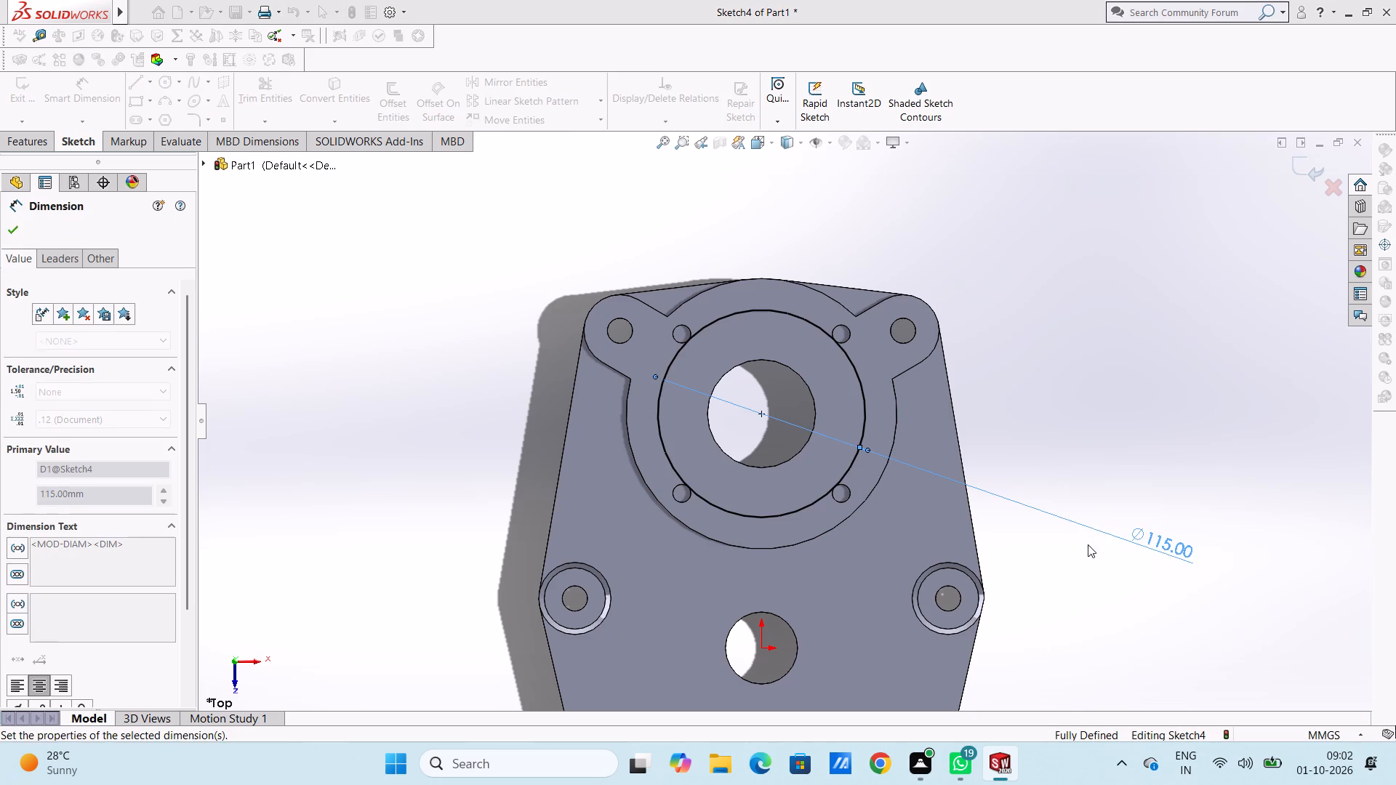
click(1086, 557)
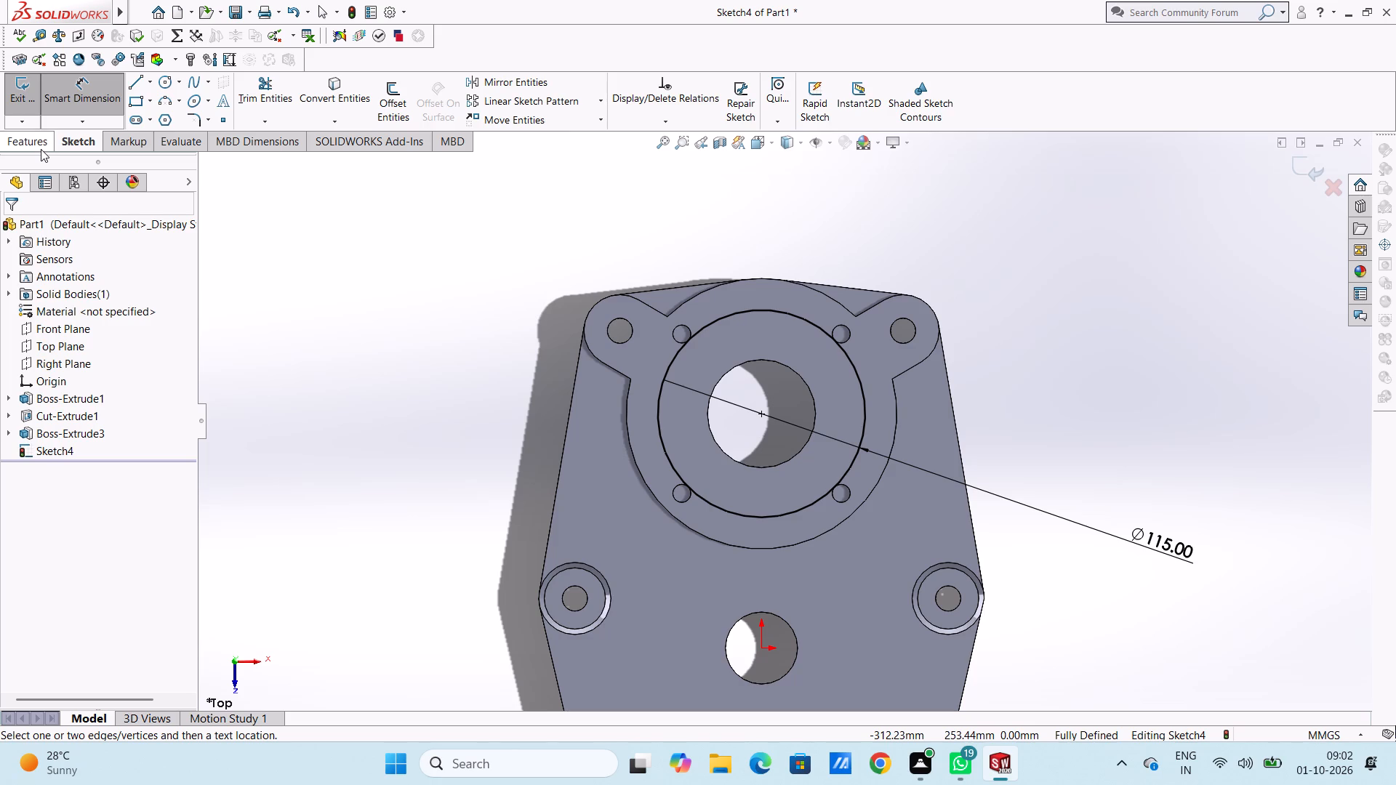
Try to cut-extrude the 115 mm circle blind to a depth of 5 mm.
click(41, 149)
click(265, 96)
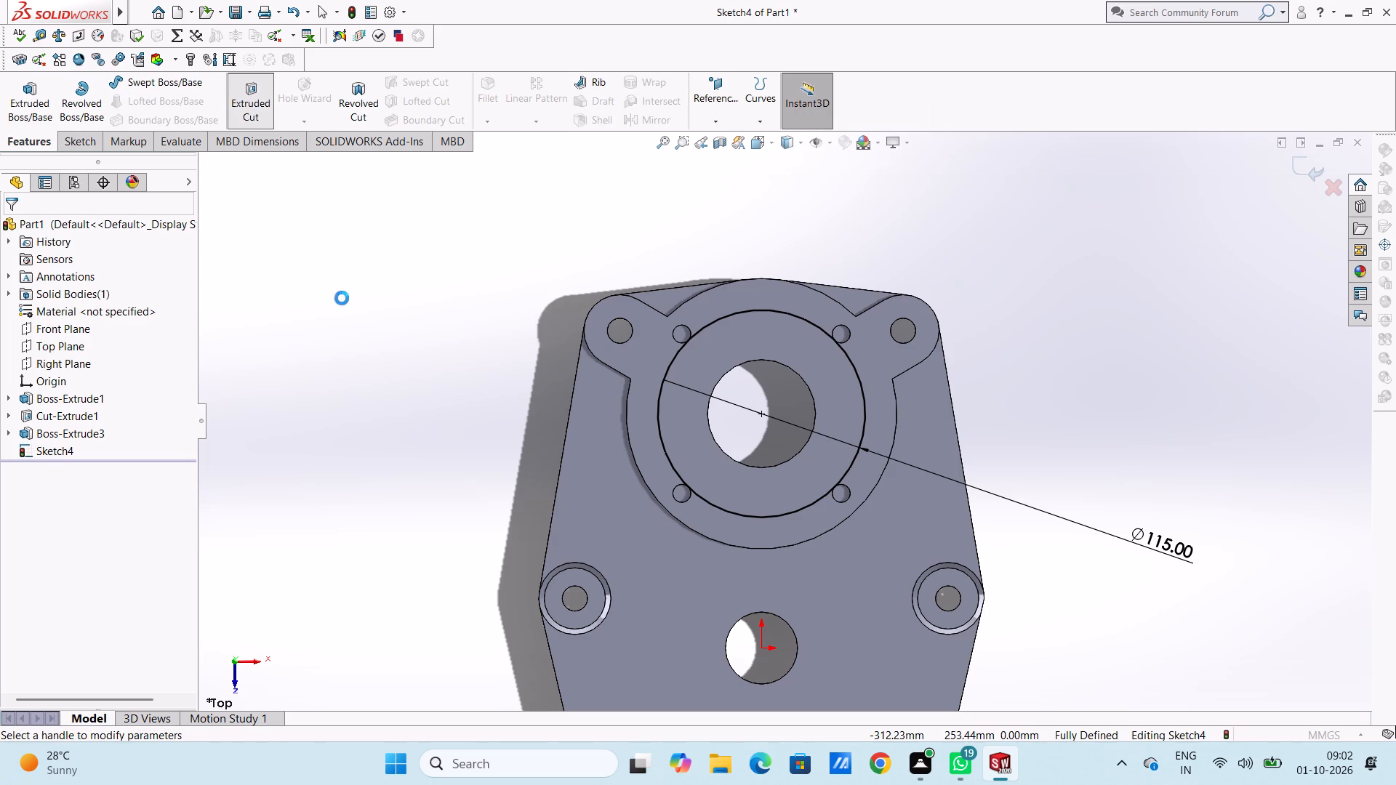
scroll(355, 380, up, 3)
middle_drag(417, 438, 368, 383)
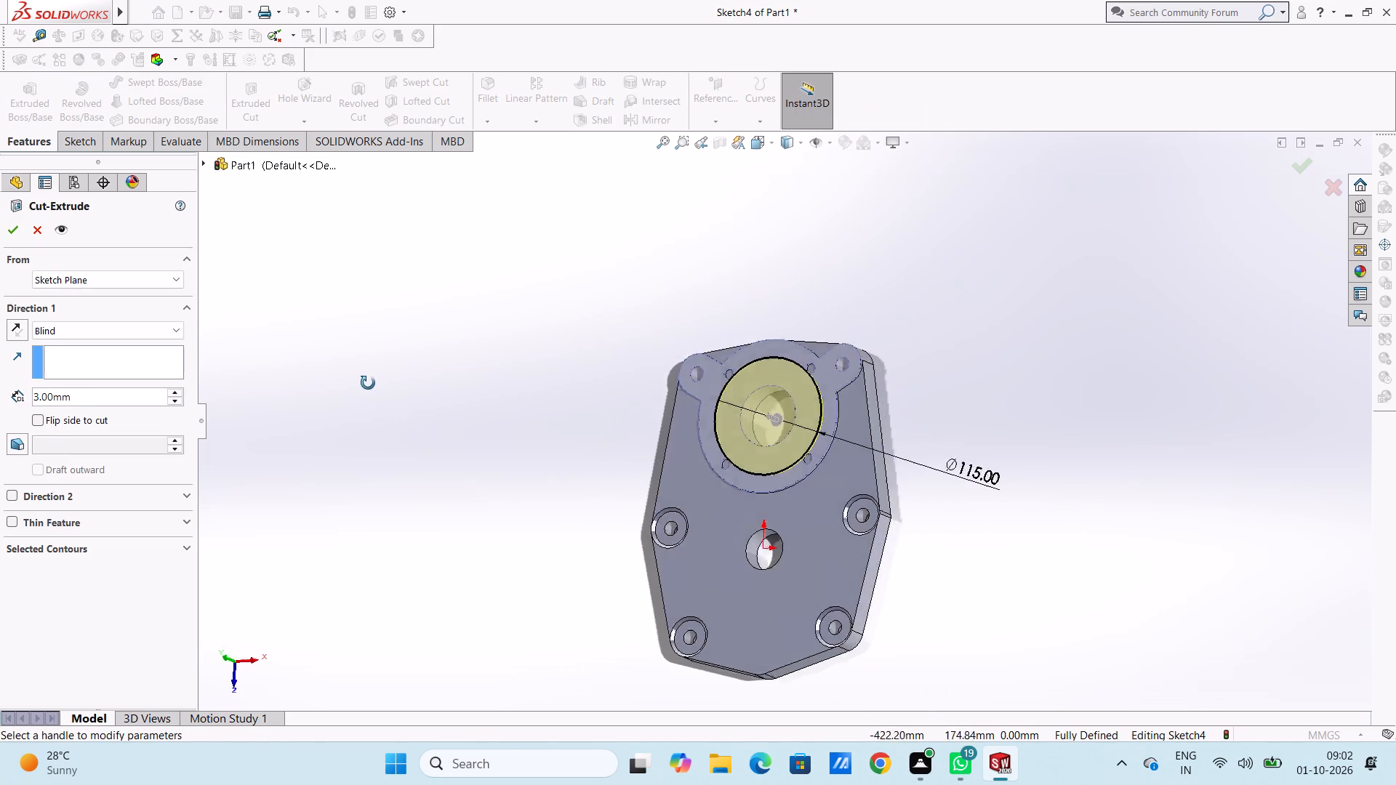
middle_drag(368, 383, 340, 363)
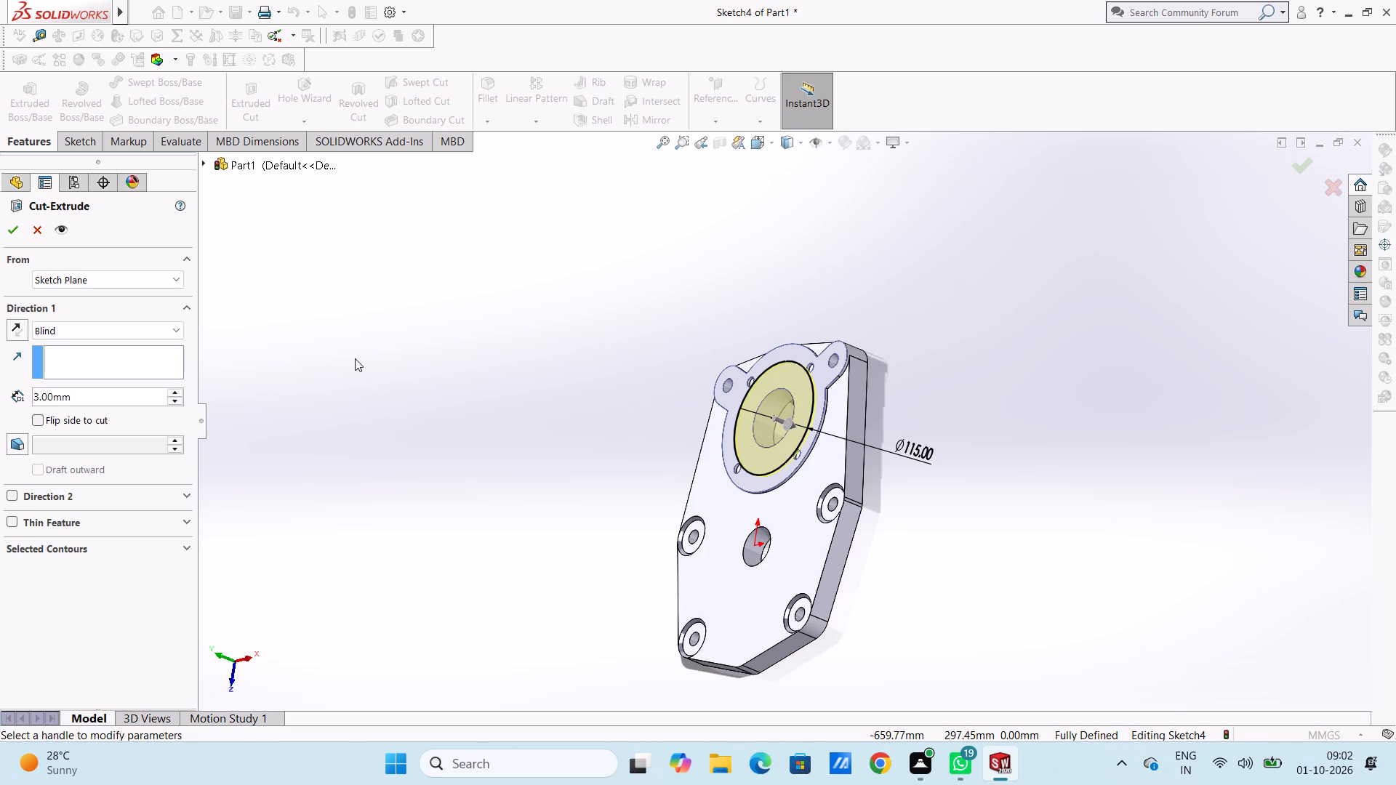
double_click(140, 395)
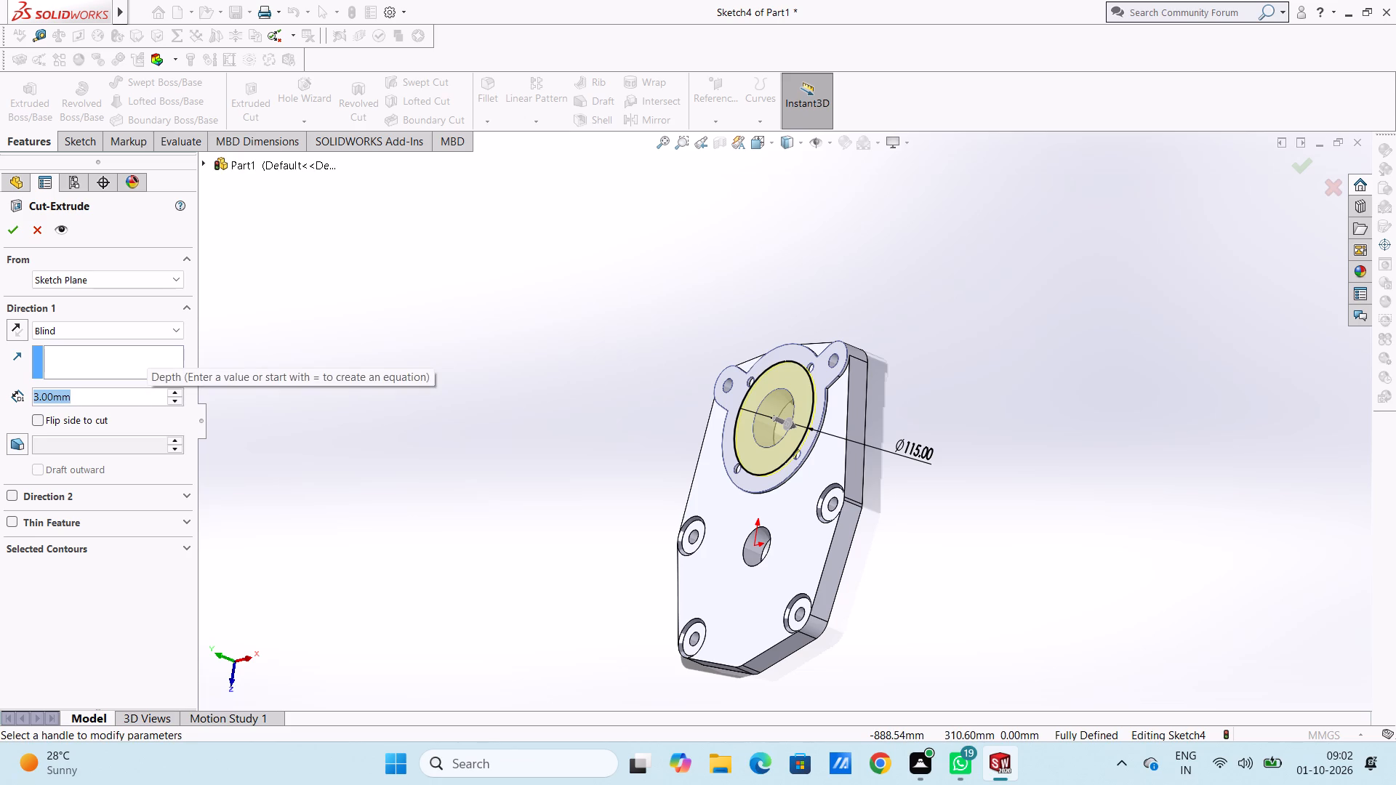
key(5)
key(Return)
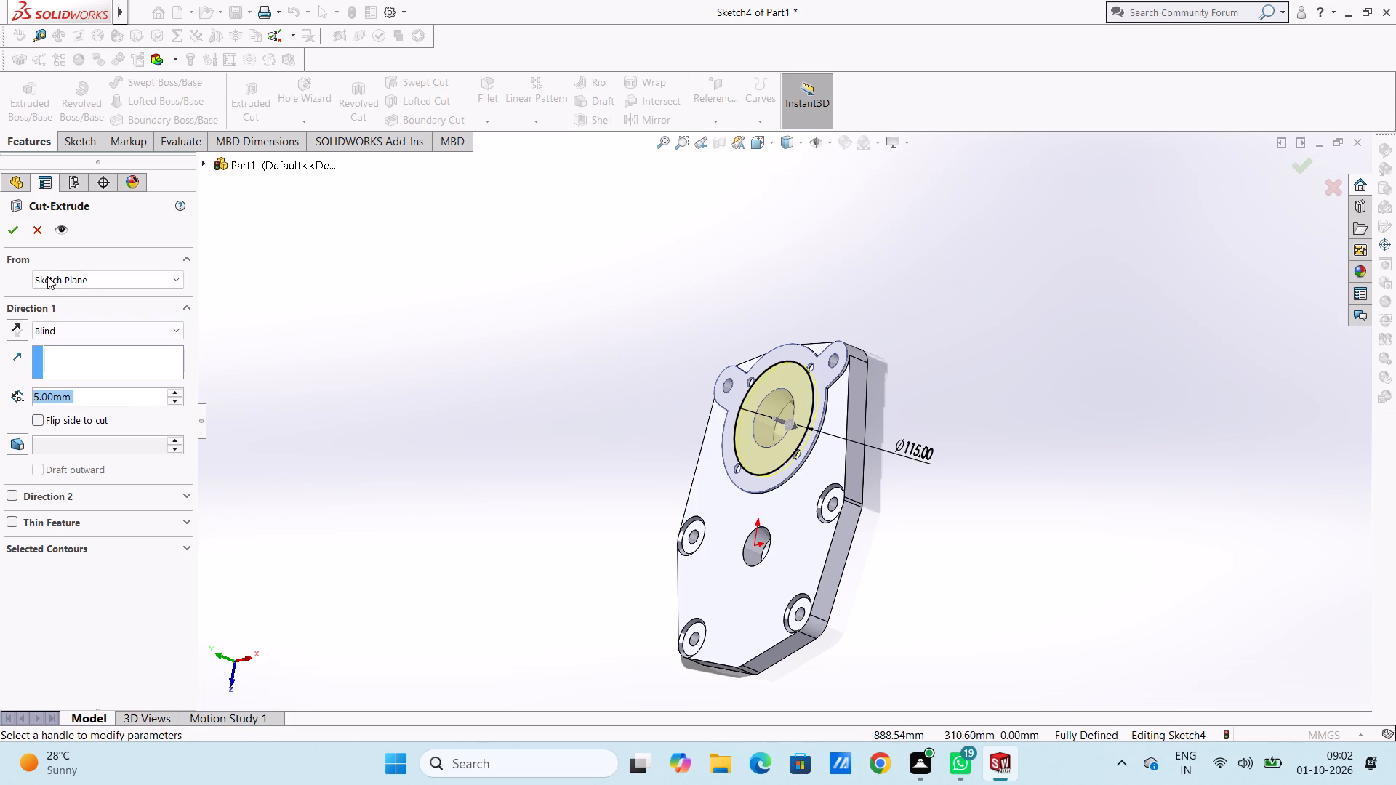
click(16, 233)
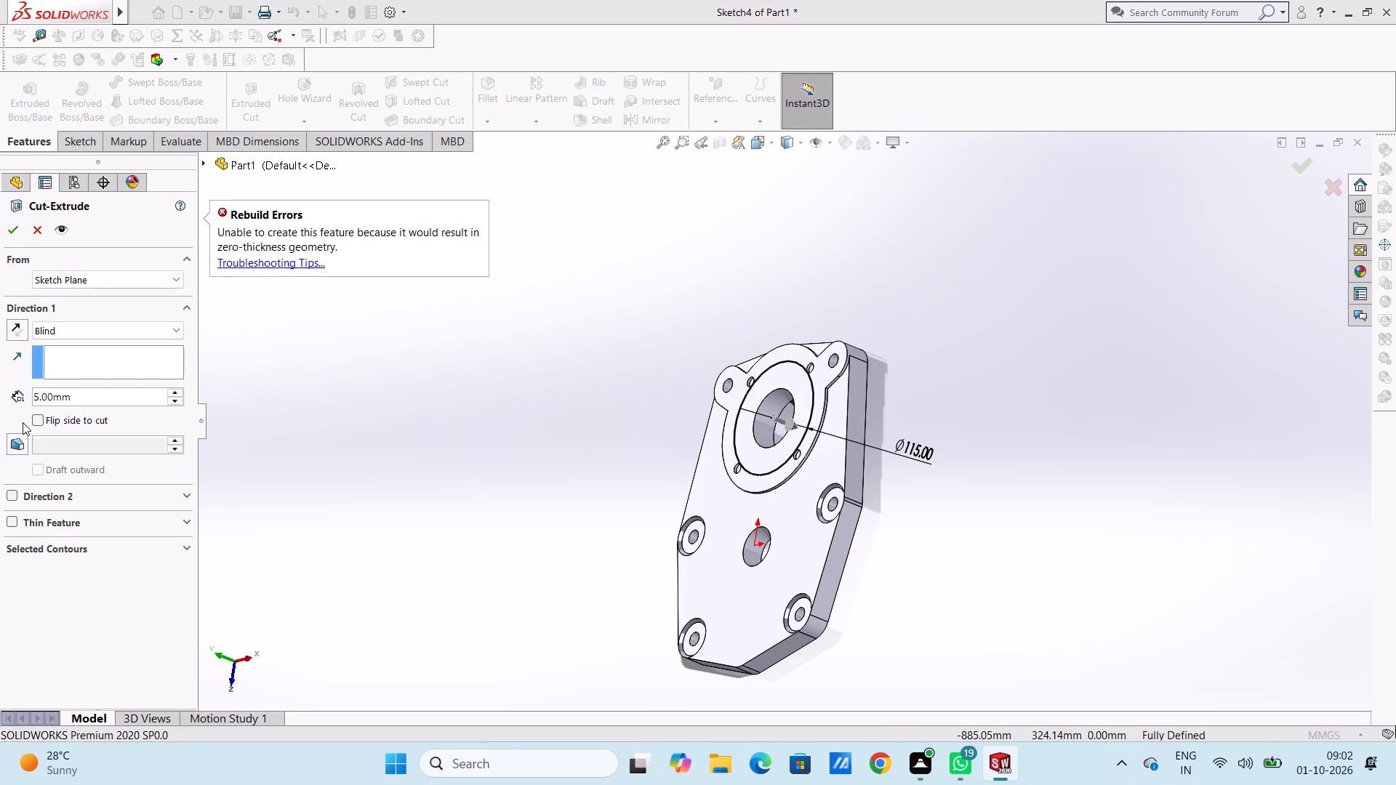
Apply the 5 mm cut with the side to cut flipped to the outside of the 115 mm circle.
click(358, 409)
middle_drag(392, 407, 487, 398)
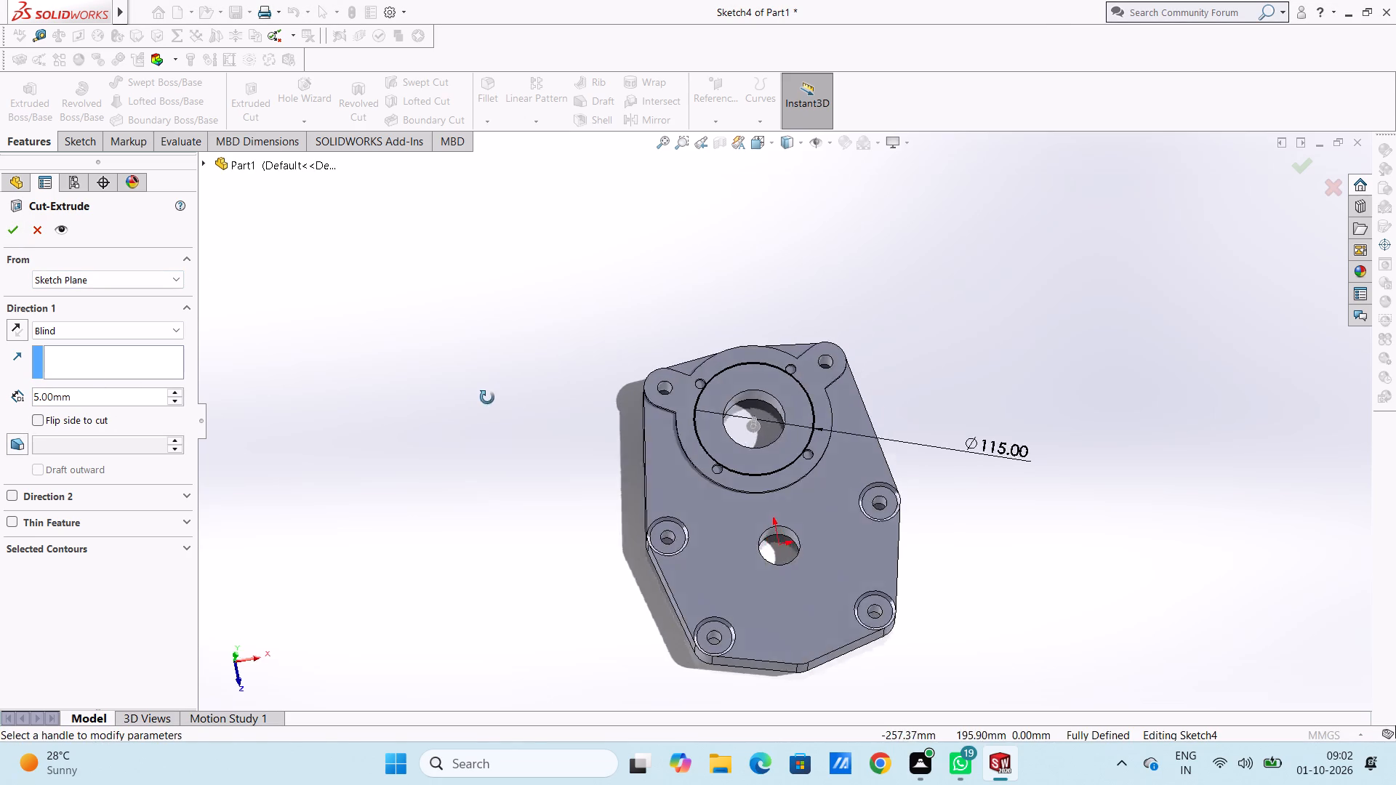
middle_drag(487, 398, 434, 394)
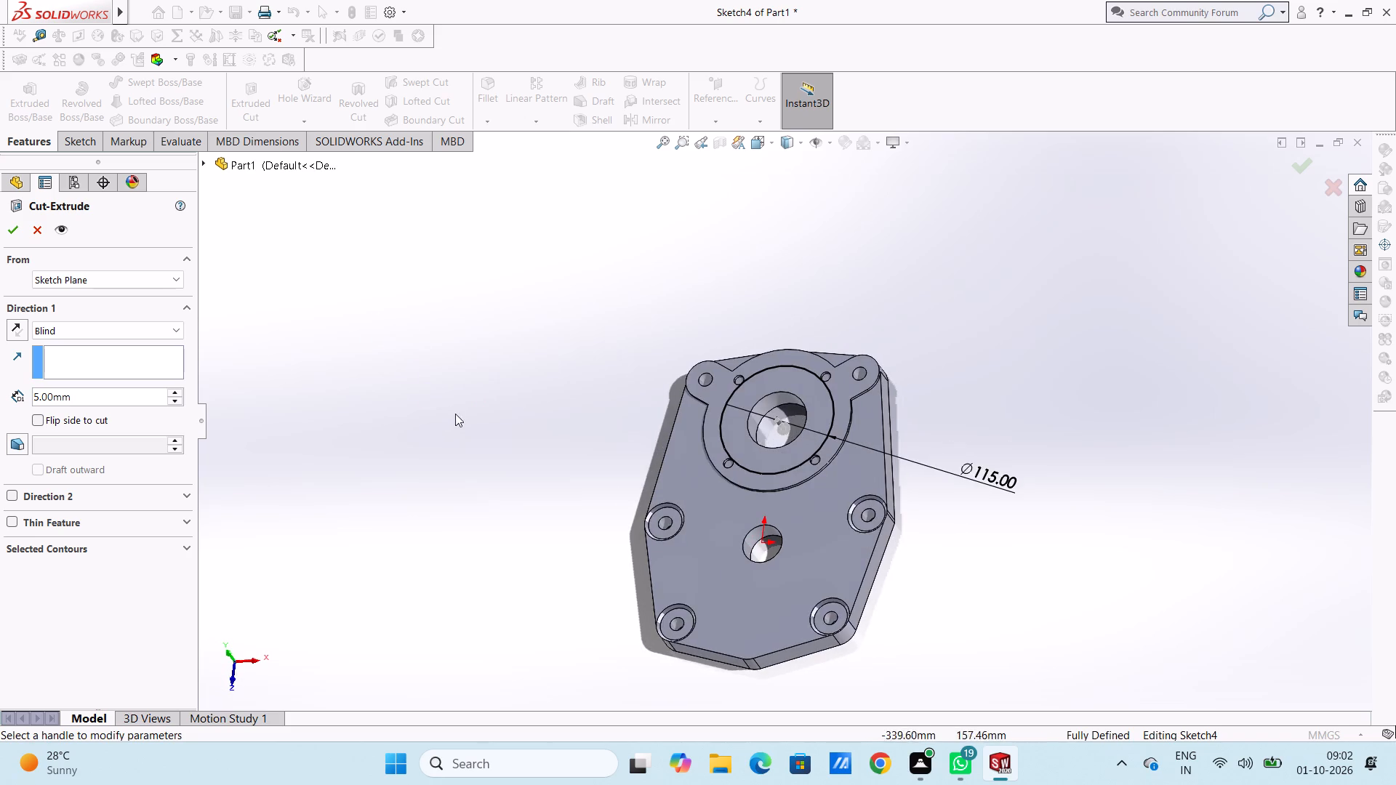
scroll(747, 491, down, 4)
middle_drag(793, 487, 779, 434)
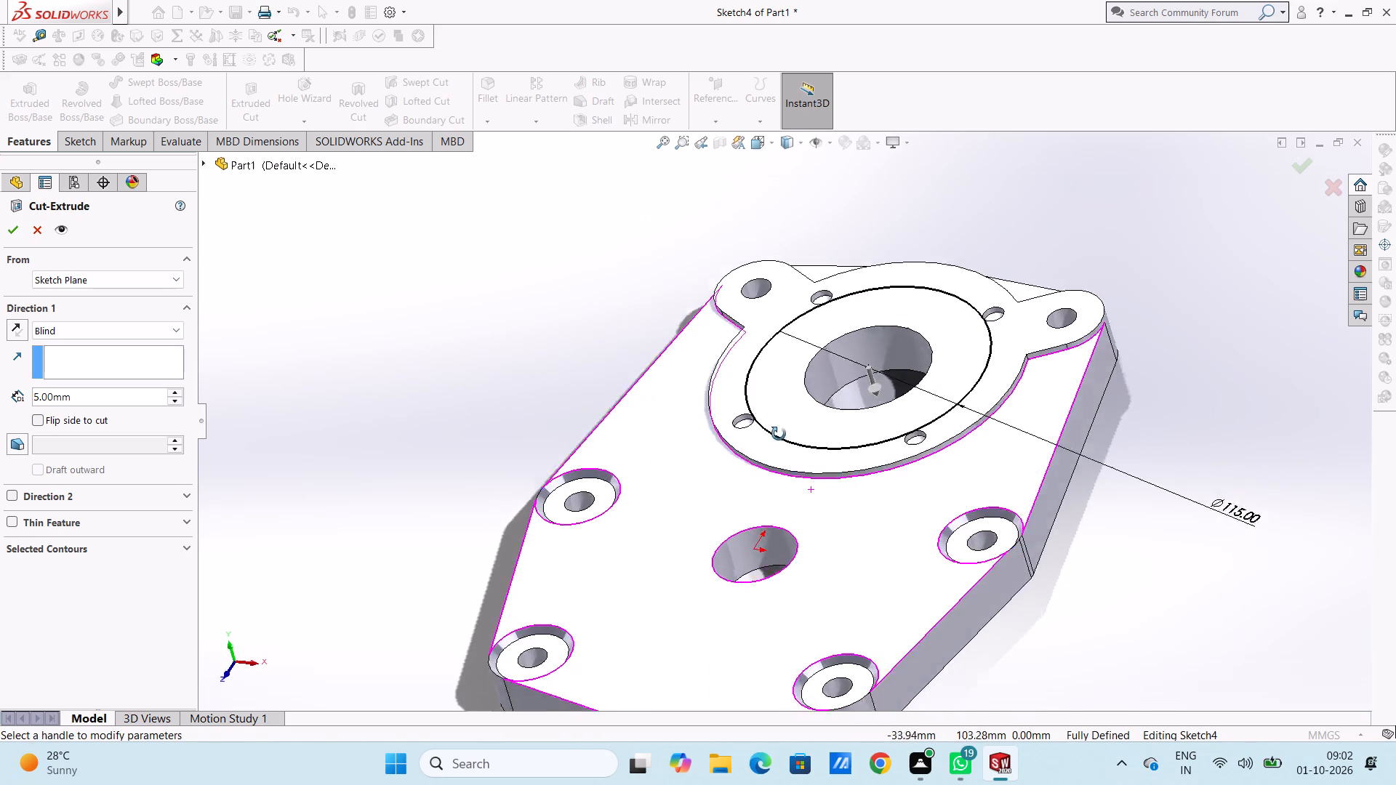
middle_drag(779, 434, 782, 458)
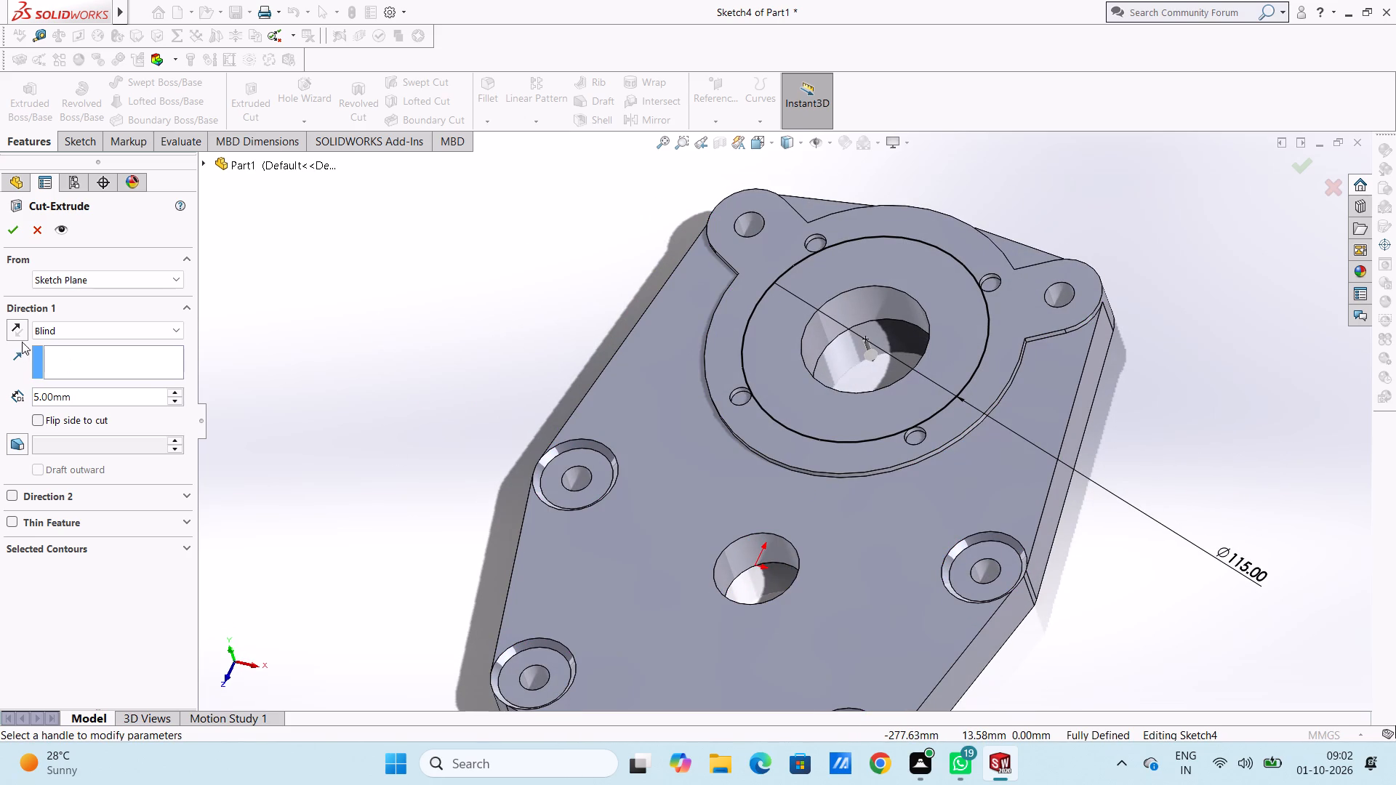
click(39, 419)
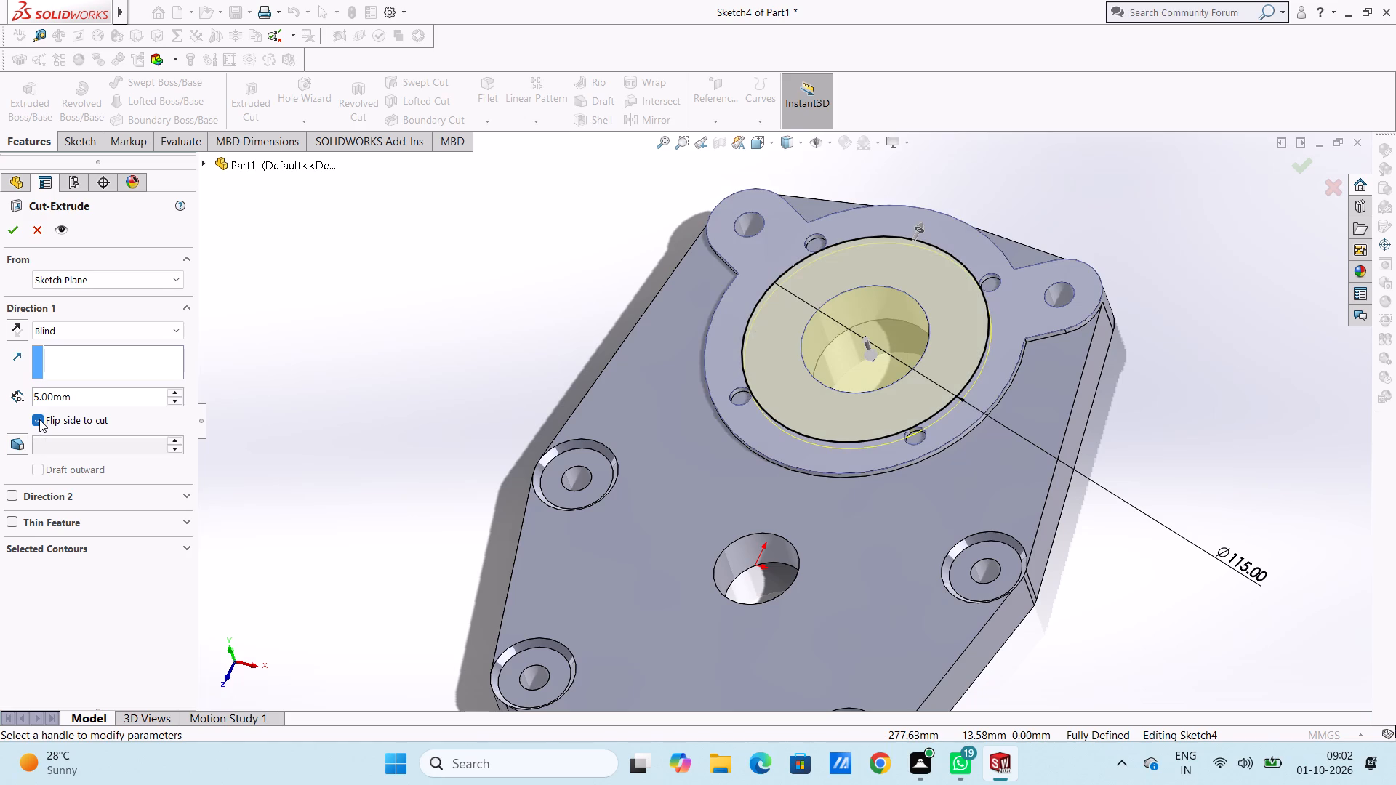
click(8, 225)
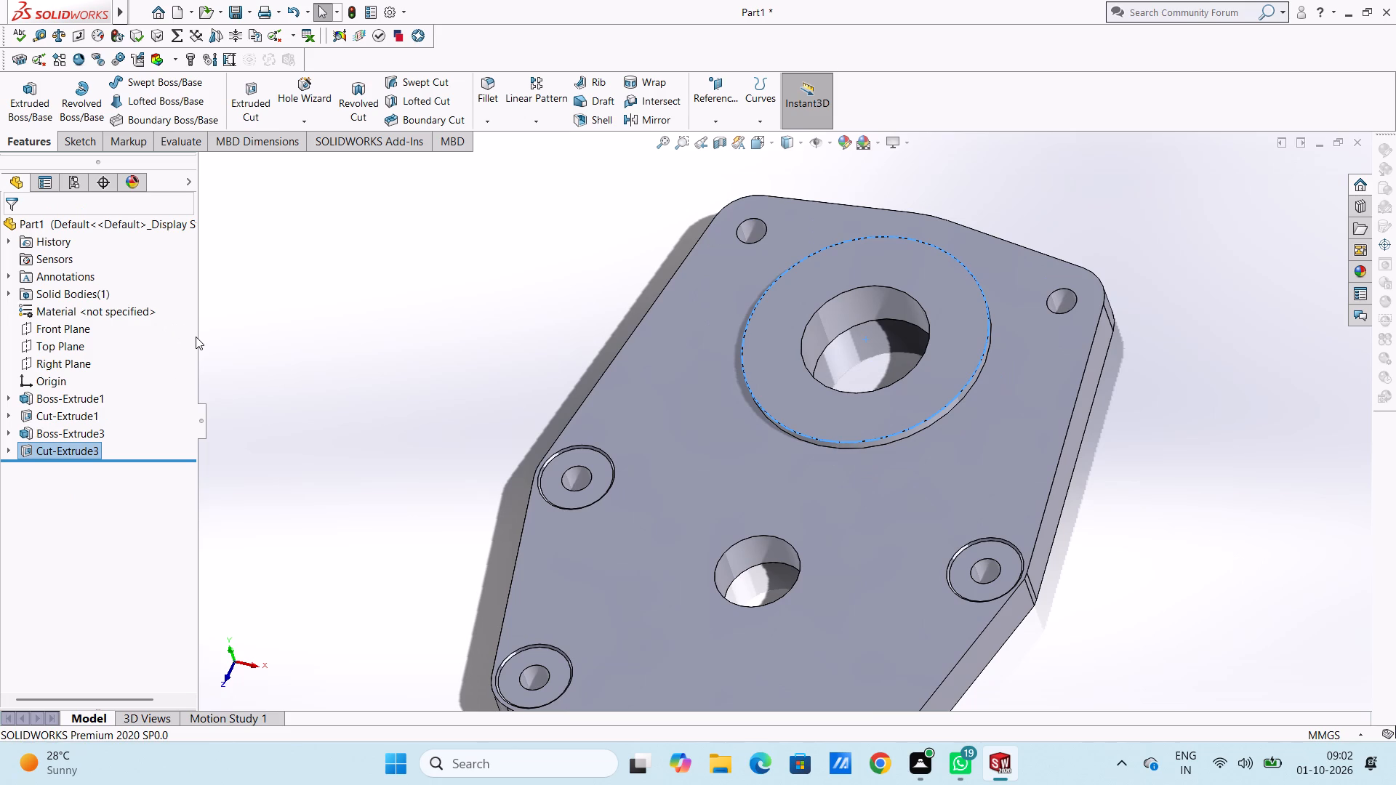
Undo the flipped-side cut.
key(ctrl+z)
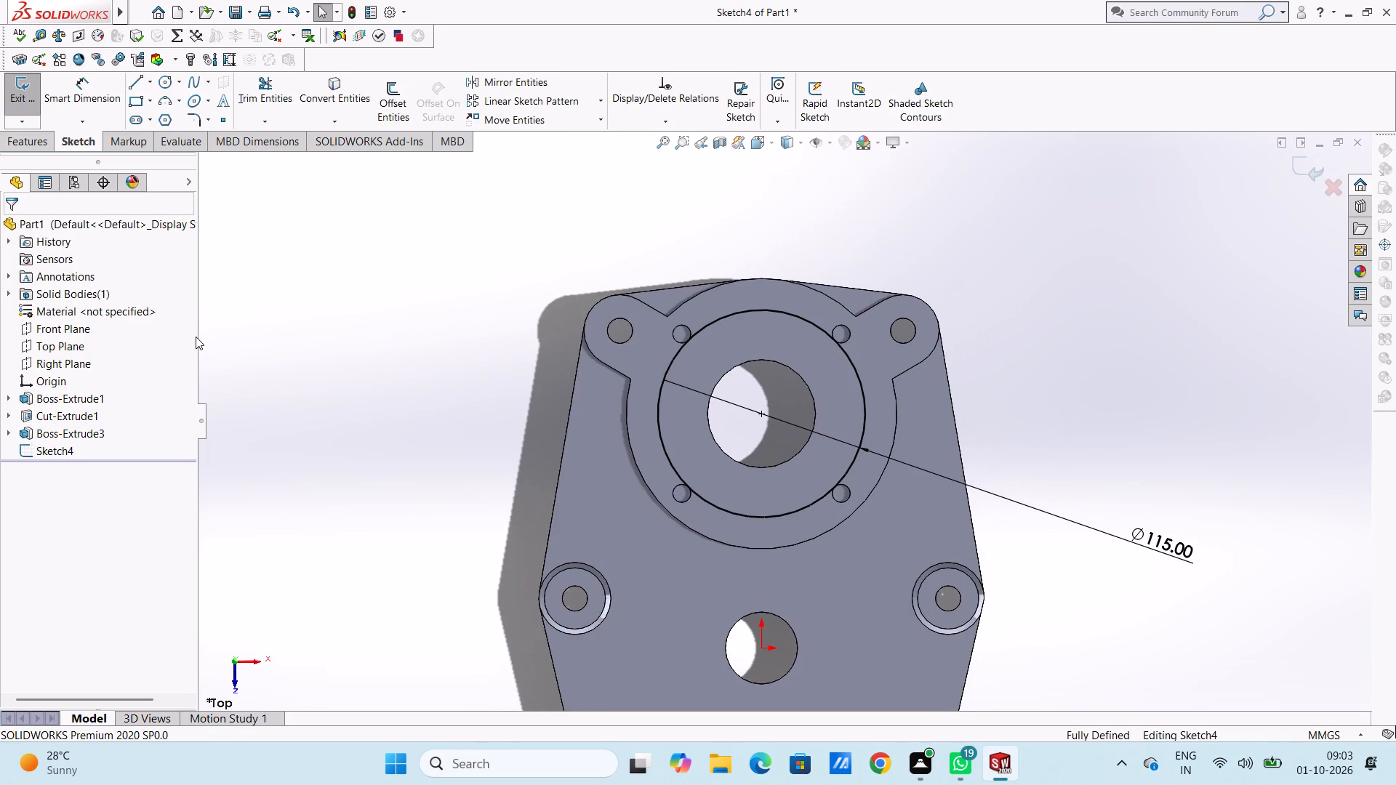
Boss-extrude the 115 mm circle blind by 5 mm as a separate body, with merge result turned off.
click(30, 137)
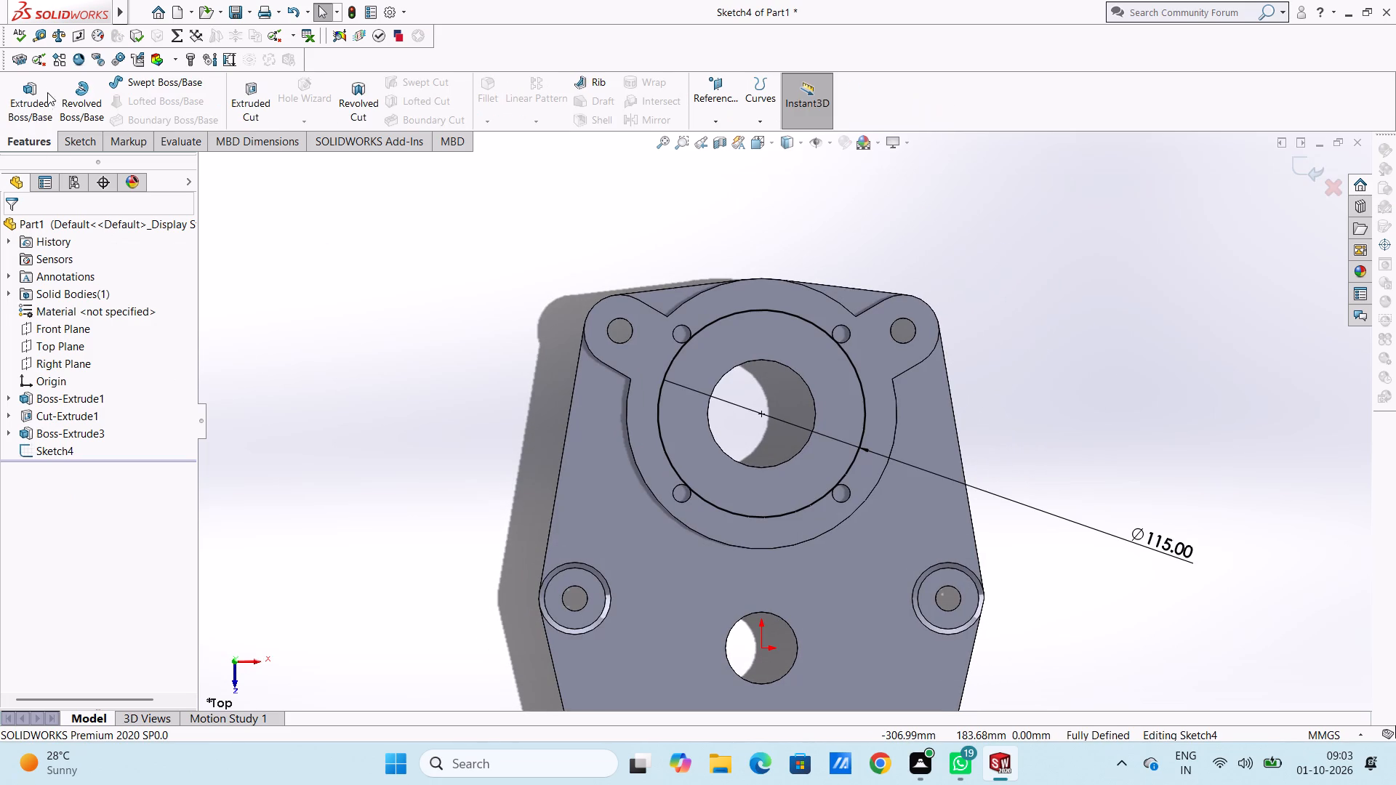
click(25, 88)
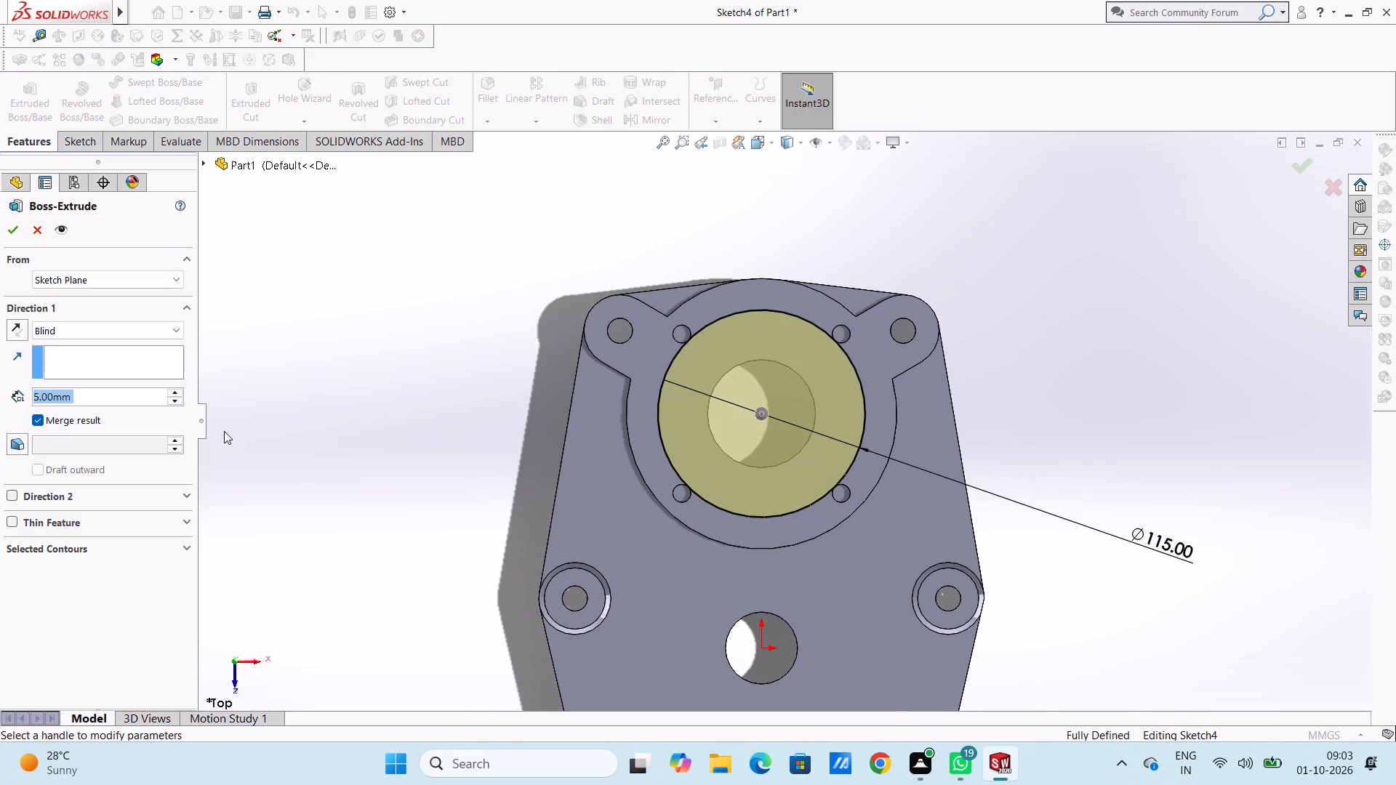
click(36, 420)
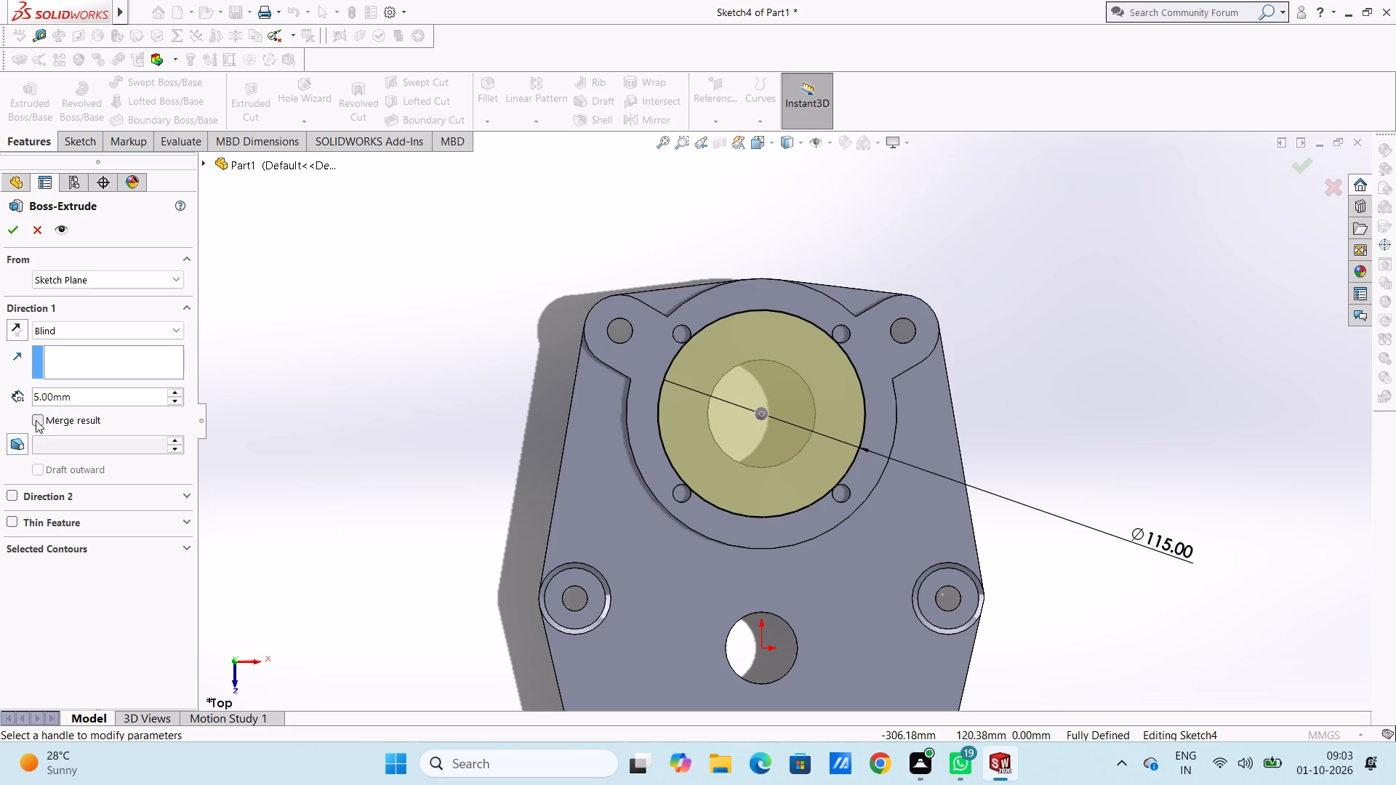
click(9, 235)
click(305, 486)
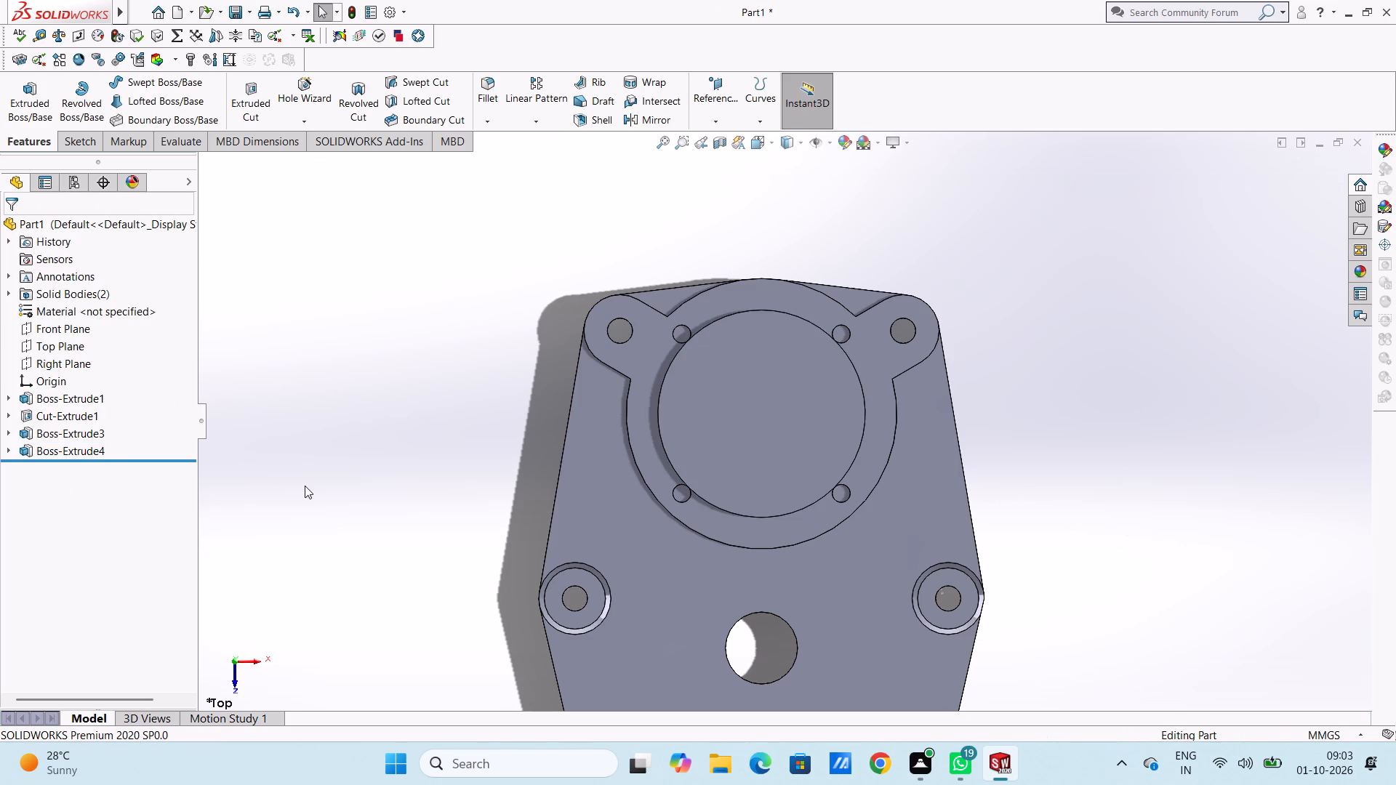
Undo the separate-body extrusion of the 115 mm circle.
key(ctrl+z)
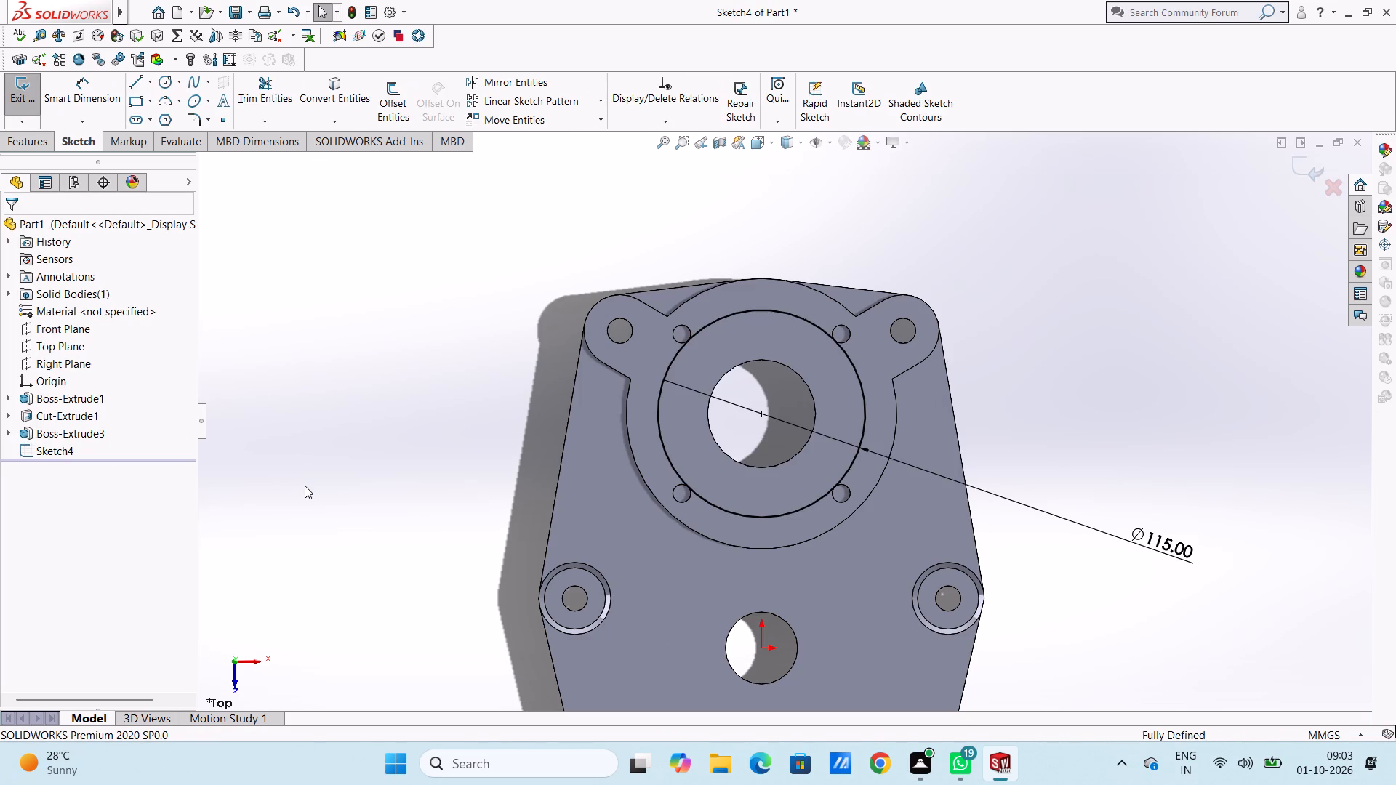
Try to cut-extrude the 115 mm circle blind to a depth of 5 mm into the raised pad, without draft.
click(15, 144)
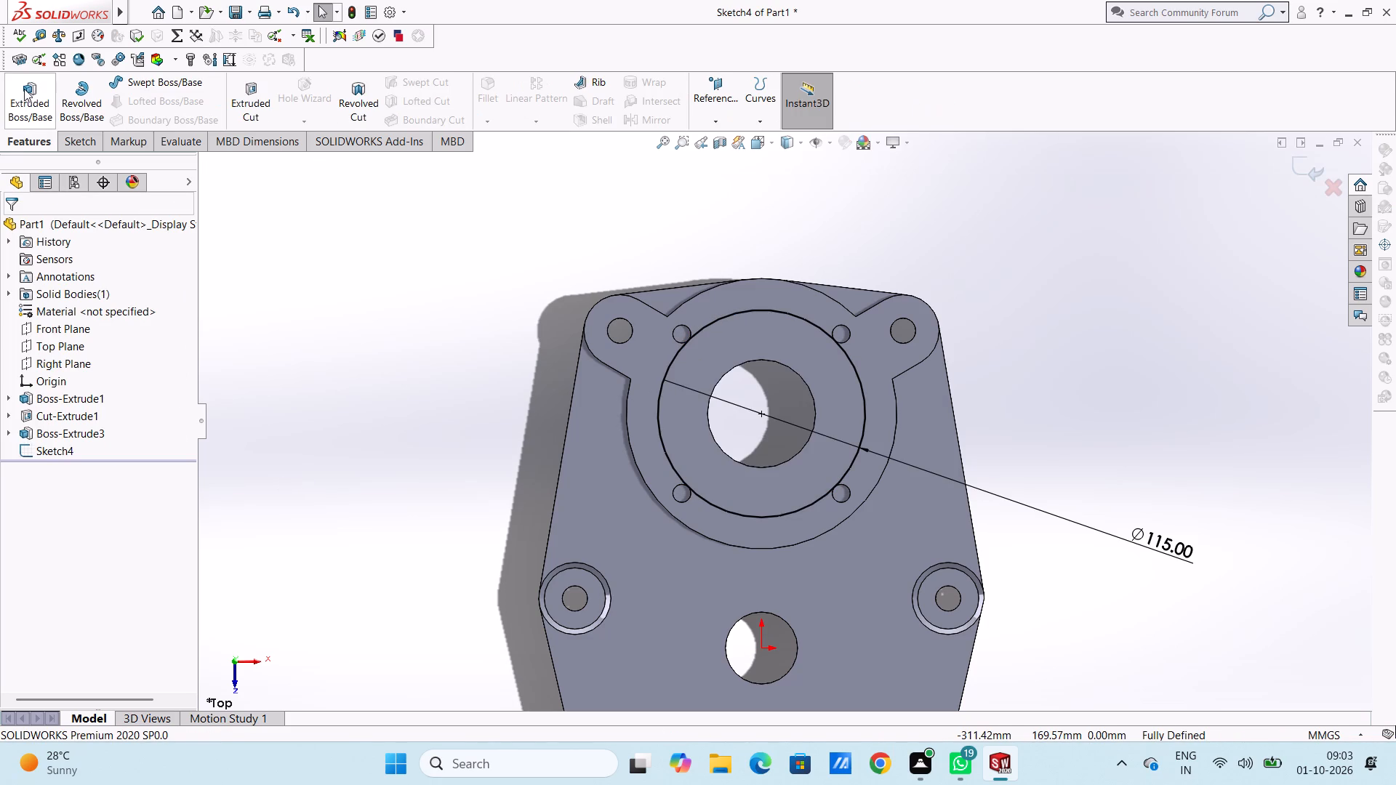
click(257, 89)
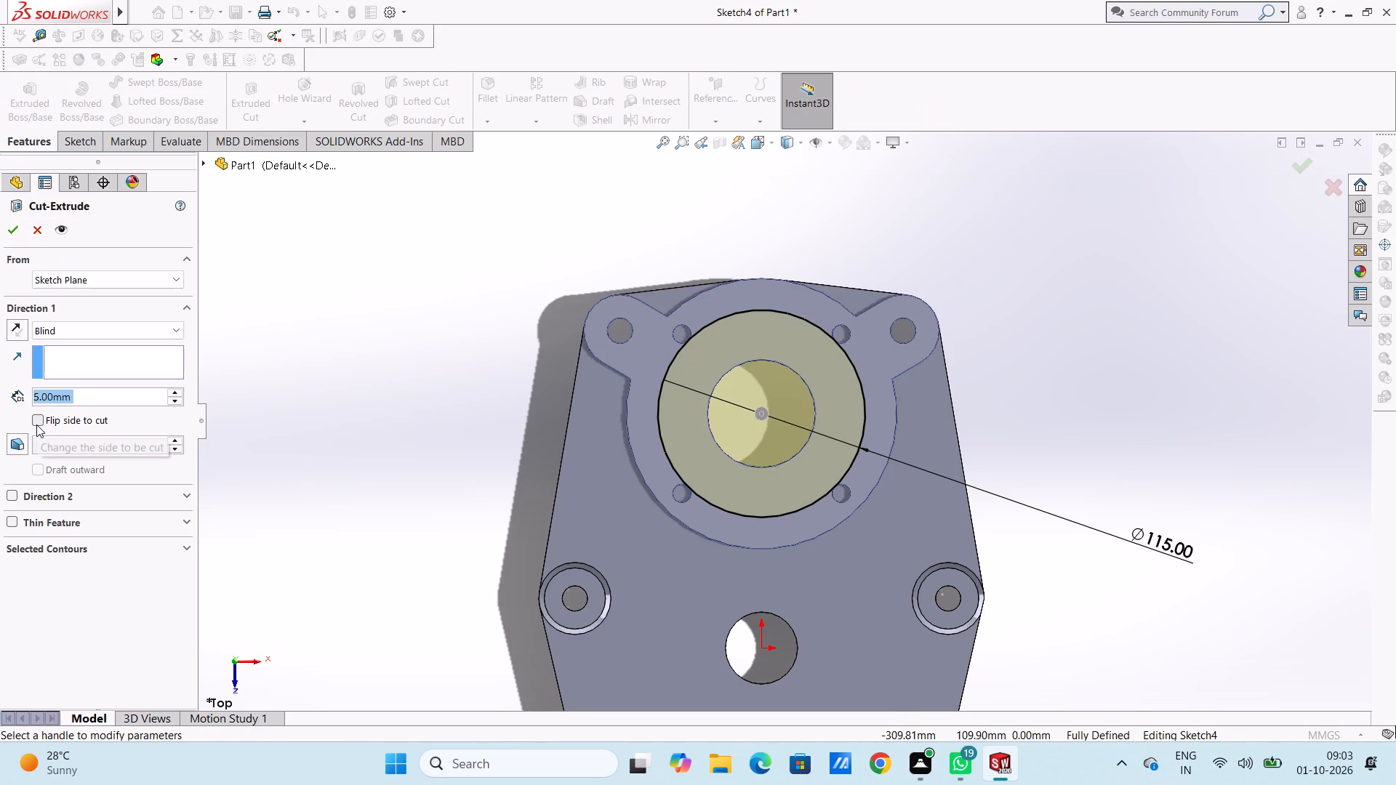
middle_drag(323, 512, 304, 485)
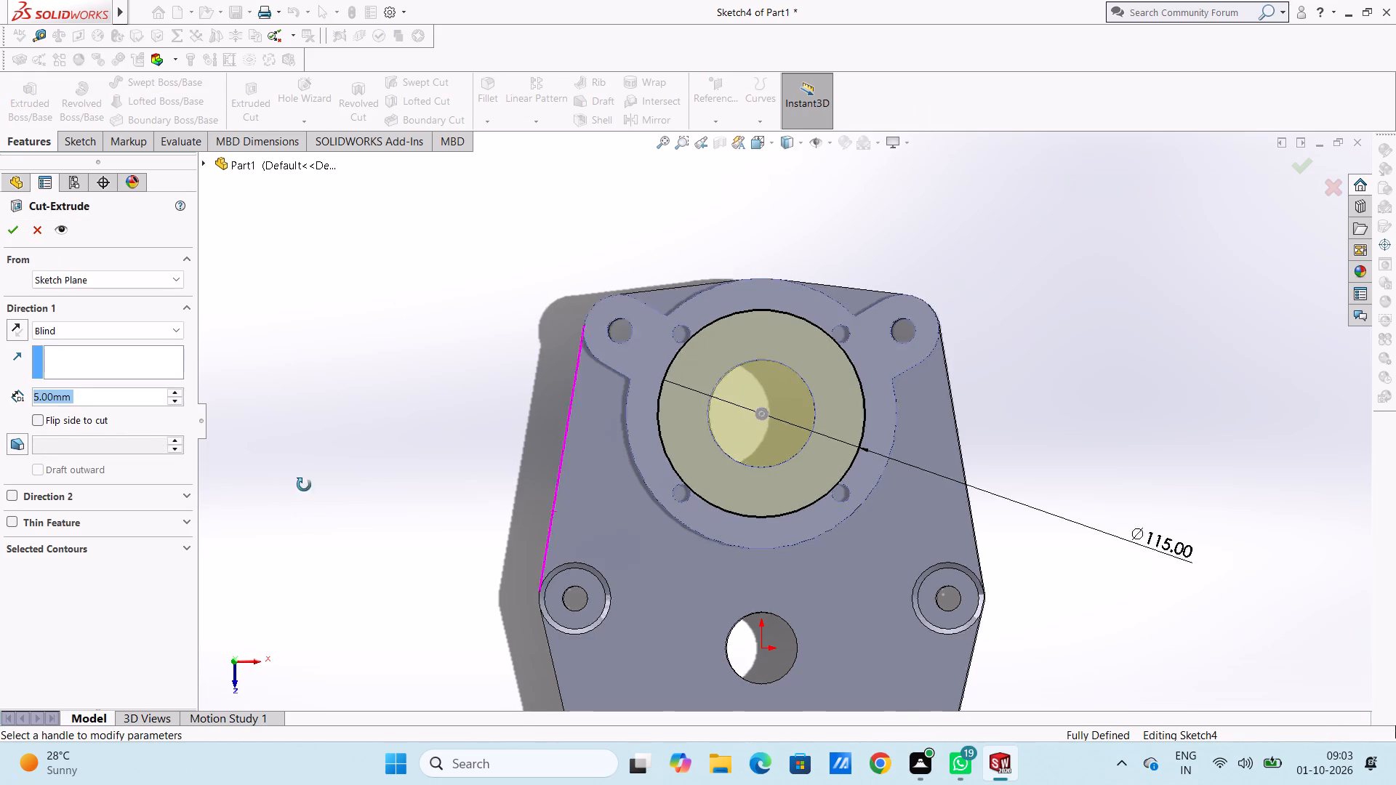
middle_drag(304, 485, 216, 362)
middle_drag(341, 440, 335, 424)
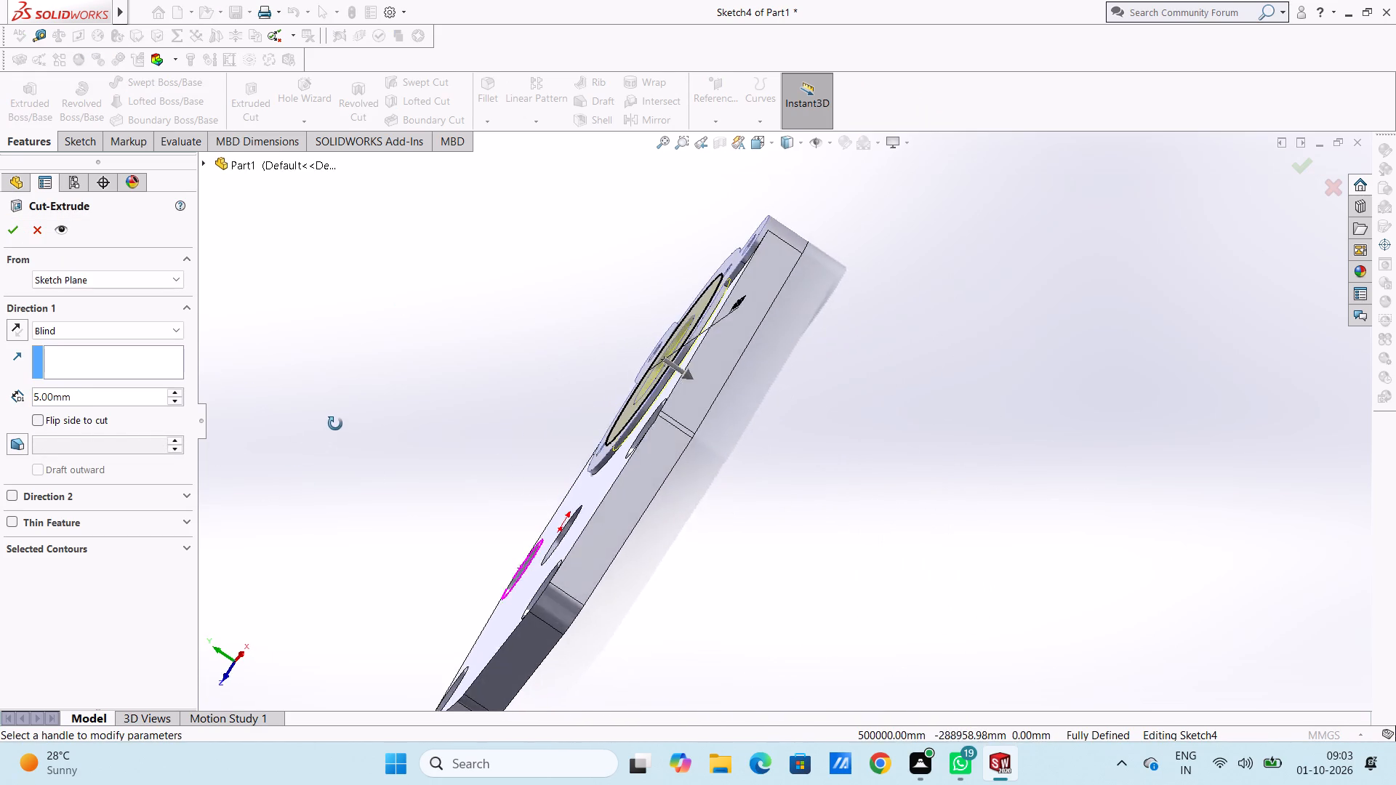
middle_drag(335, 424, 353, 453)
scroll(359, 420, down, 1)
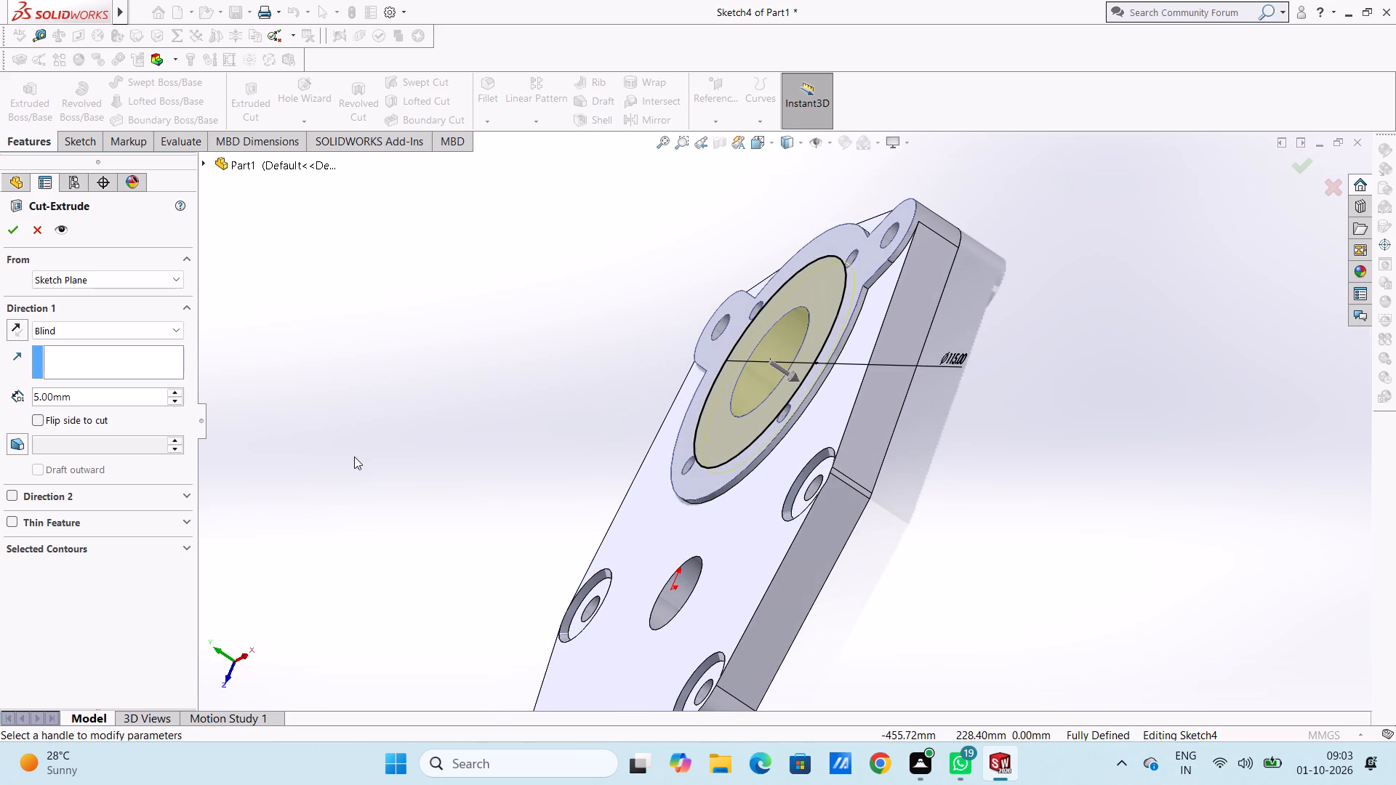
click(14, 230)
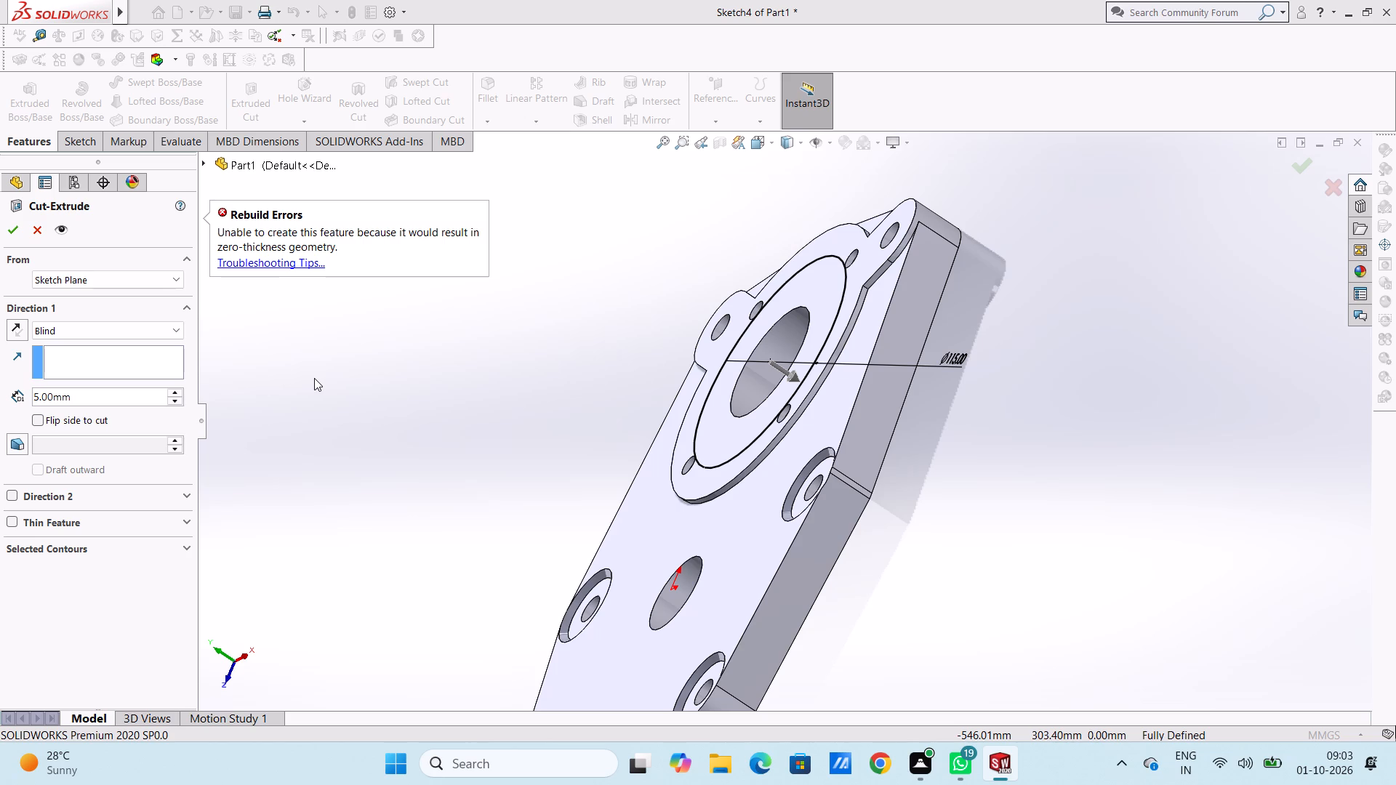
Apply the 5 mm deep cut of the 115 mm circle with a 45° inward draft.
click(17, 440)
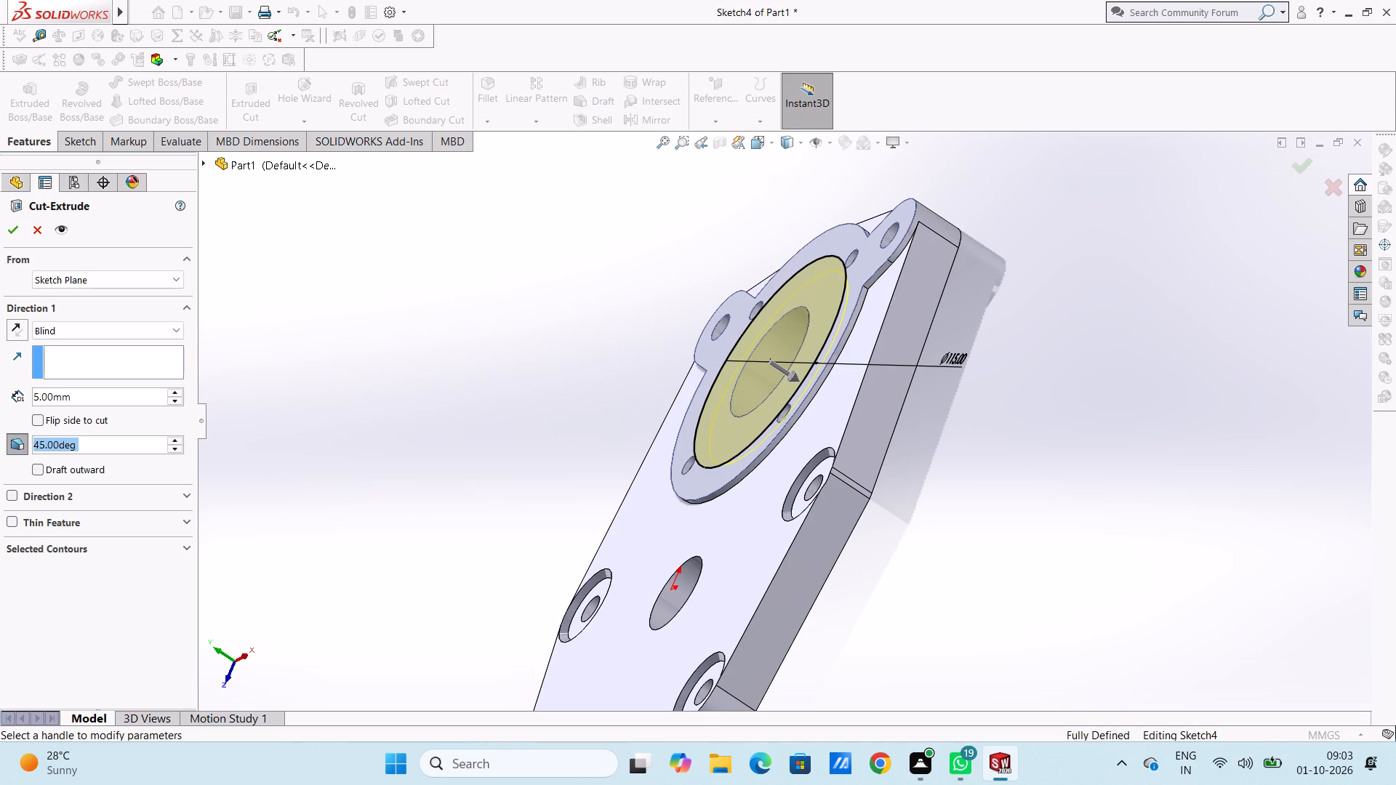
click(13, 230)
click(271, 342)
Examine the drafted recess around the 60 mm bore from isometric and several other angles.
scroll(273, 342, up, 3)
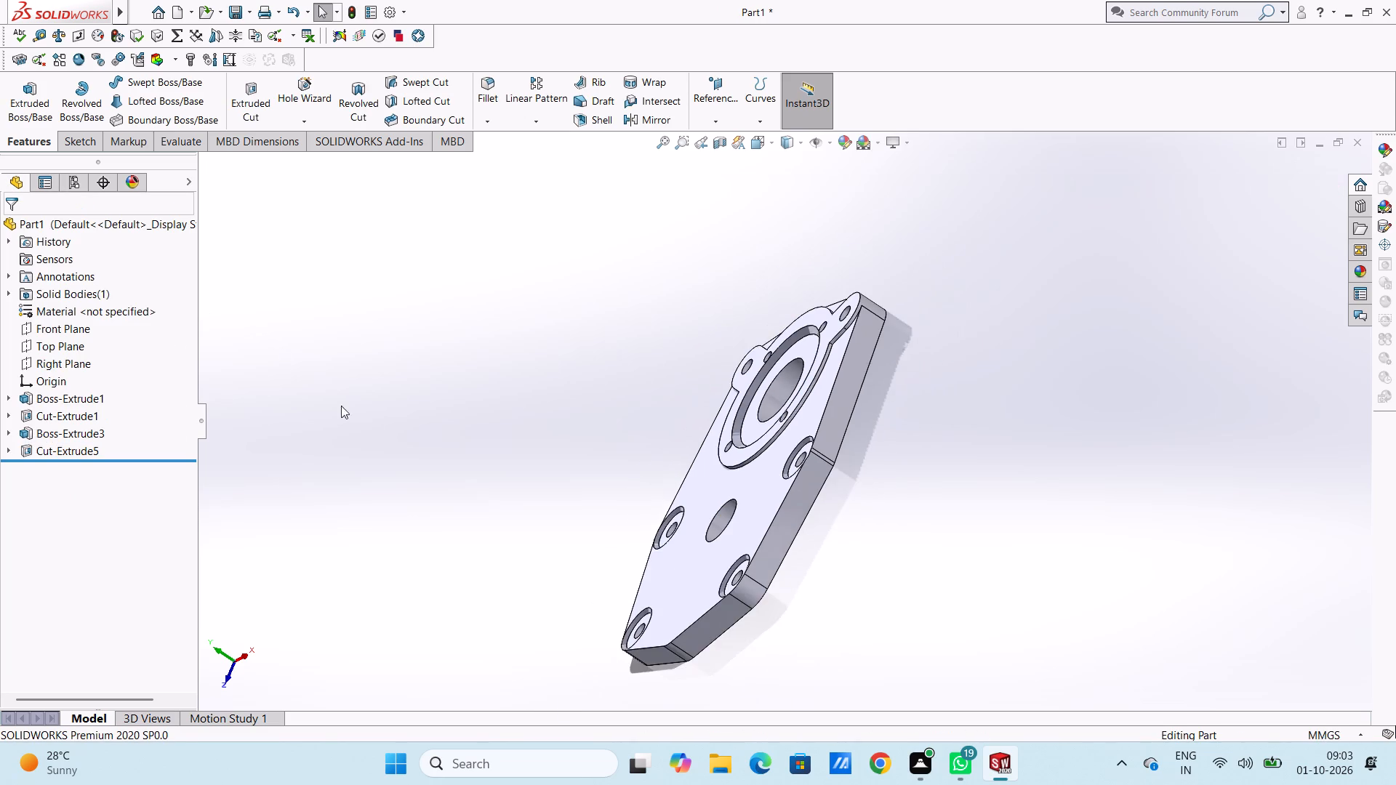
middle_drag(392, 432, 471, 428)
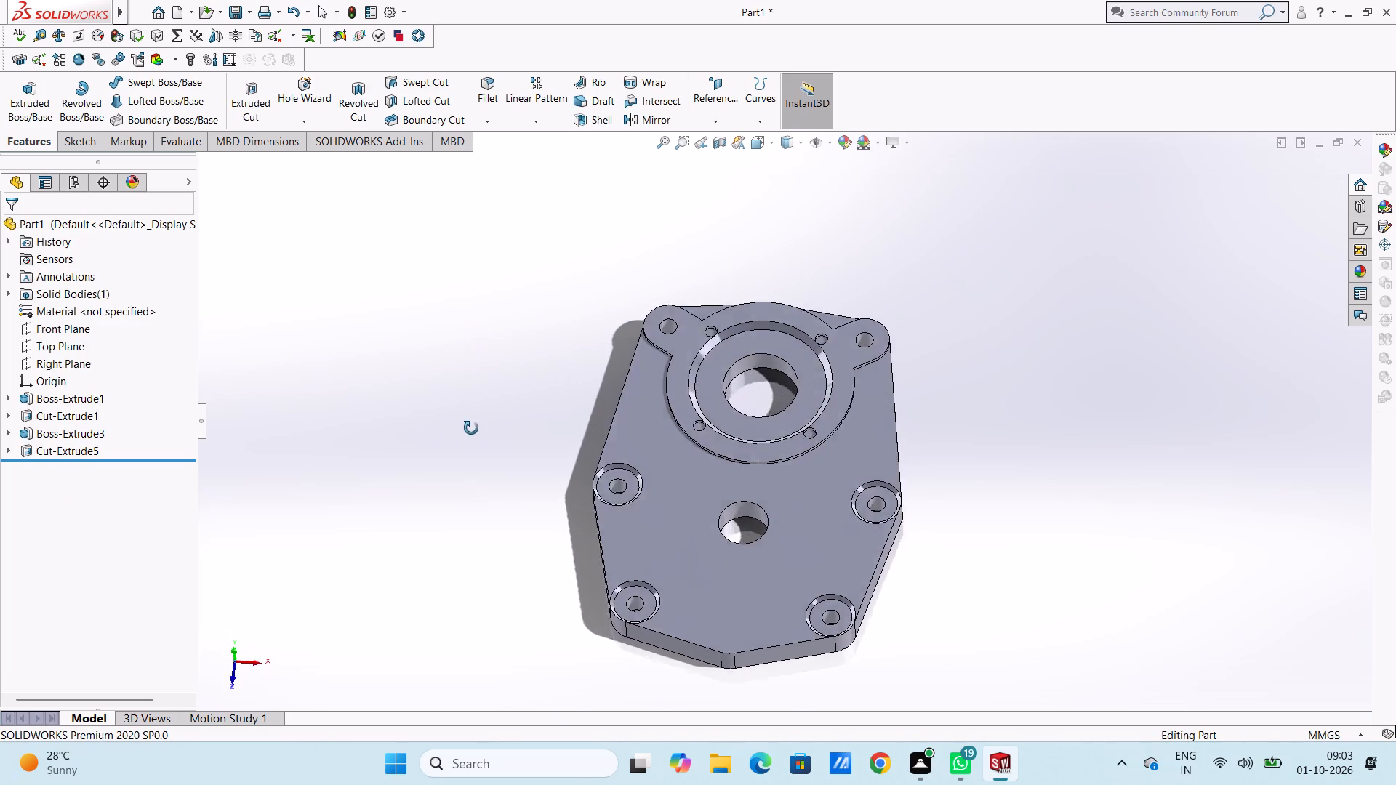
middle_drag(471, 428, 473, 447)
key(ctrl+7)
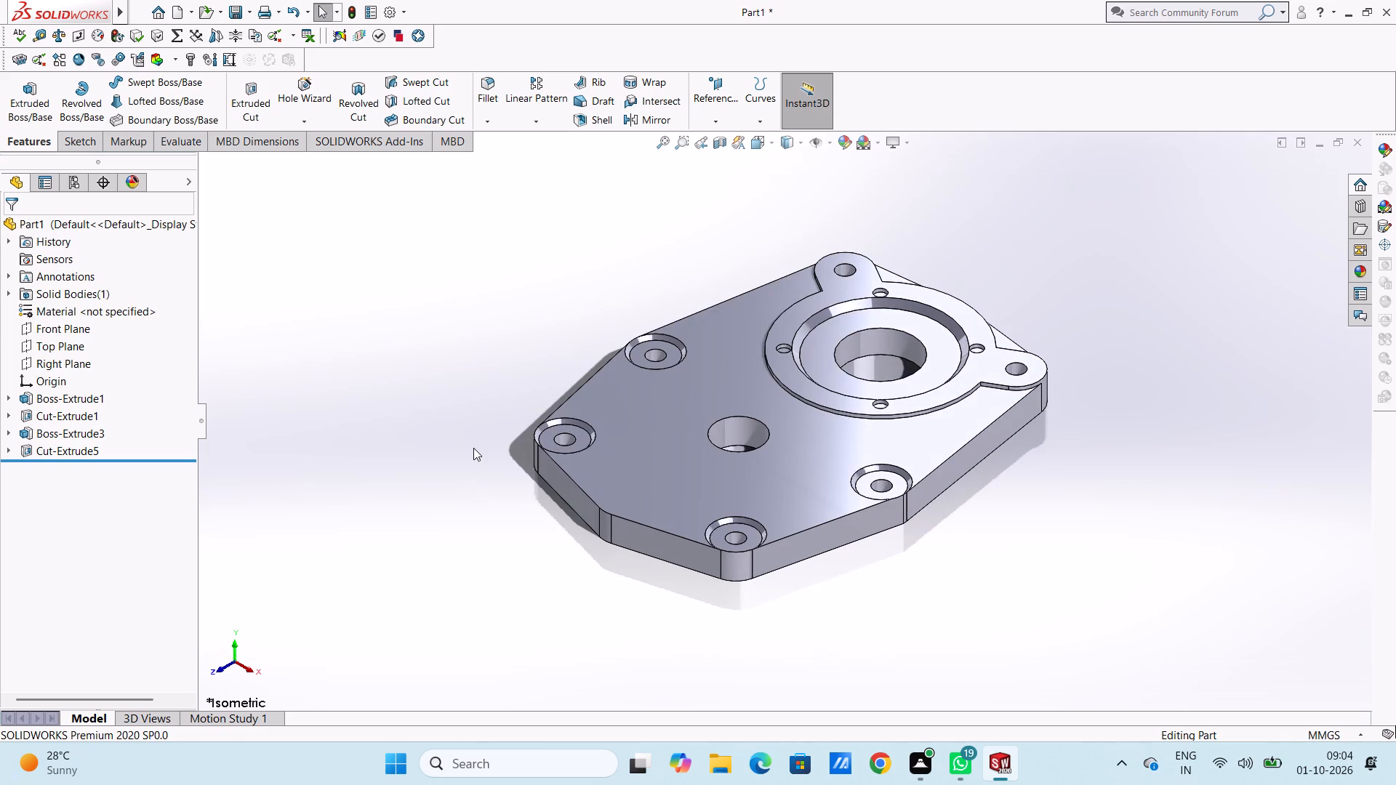
scroll(473, 448, up, 2)
middle_drag(445, 424, 519, 590)
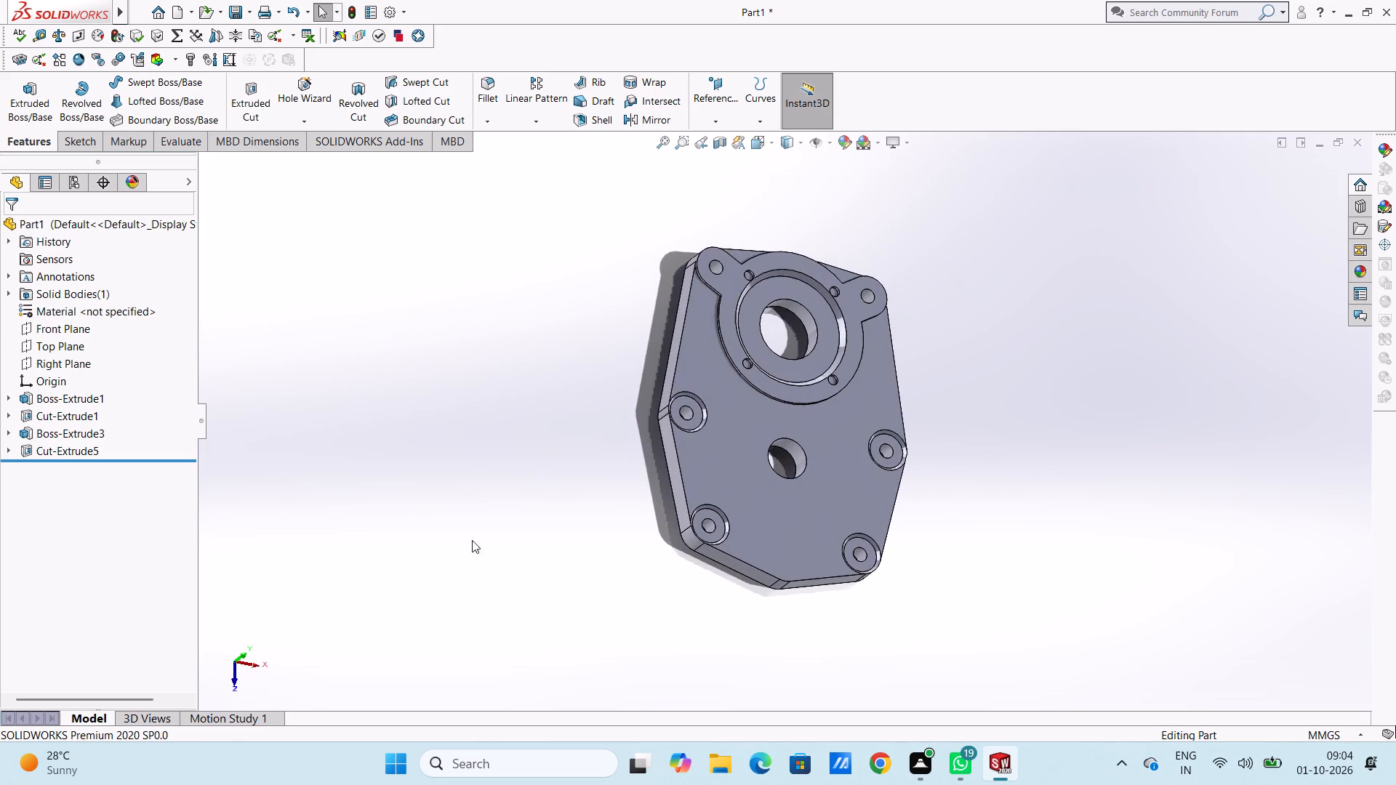
middle_drag(458, 418, 402, 584)
middle_drag(458, 510, 489, 346)
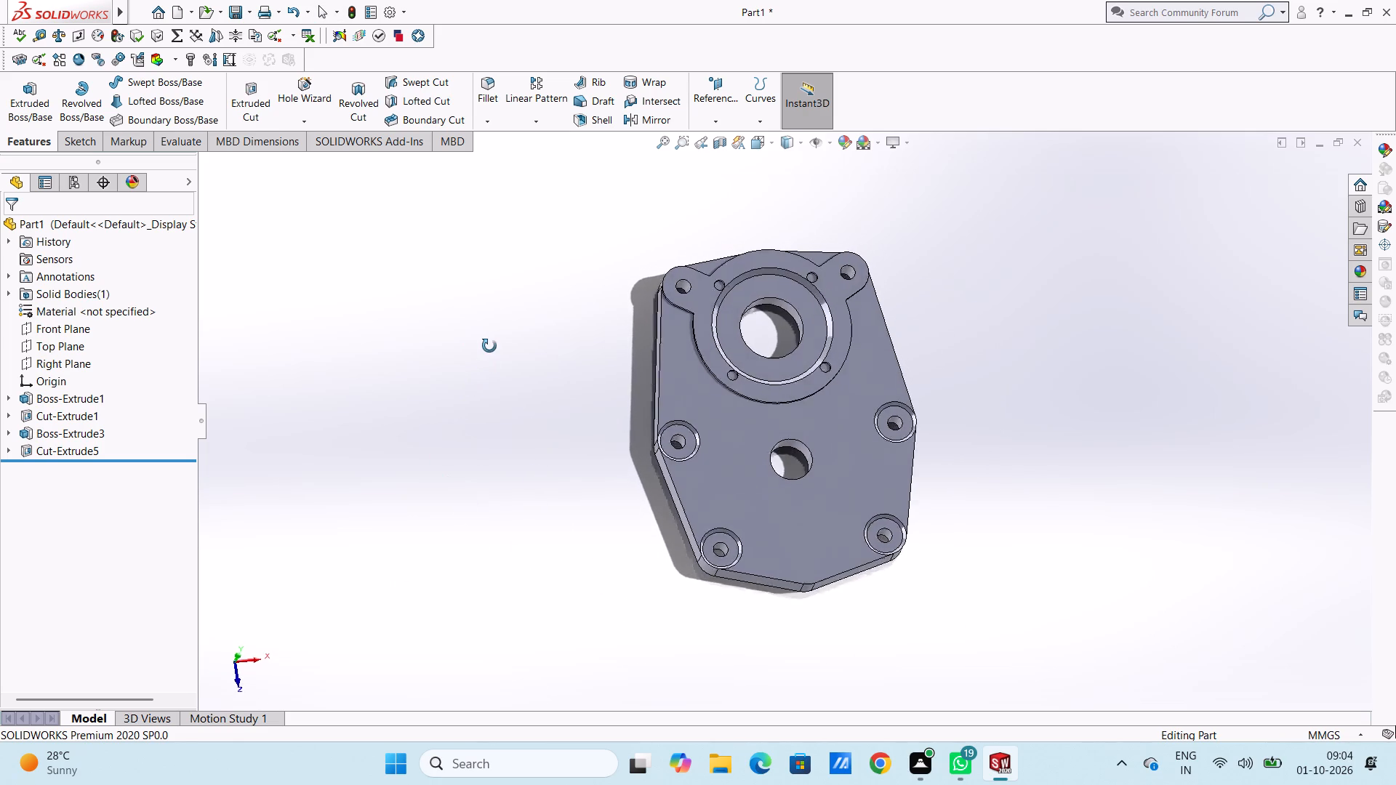
middle_drag(489, 346, 502, 362)
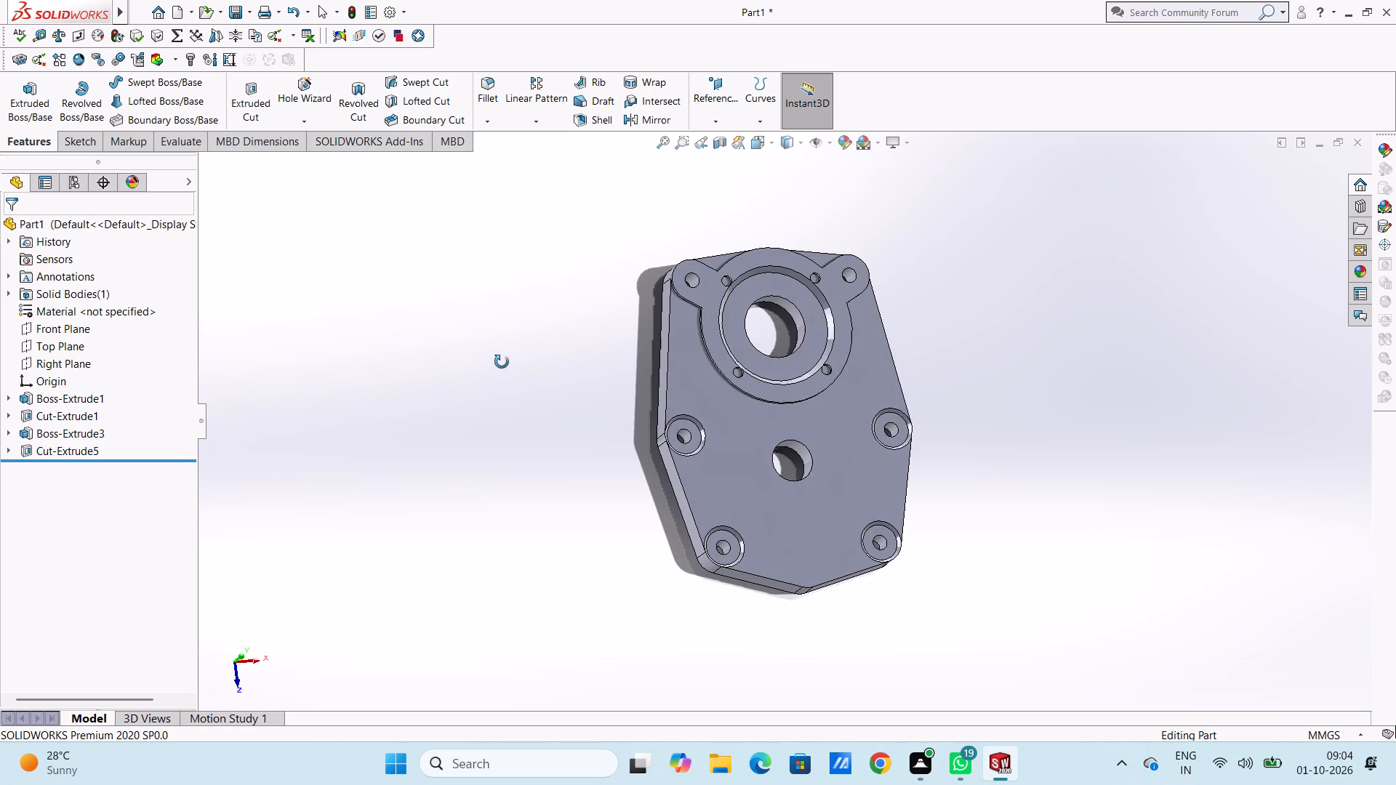
middle_drag(502, 362, 492, 362)
middle_click(490, 362)
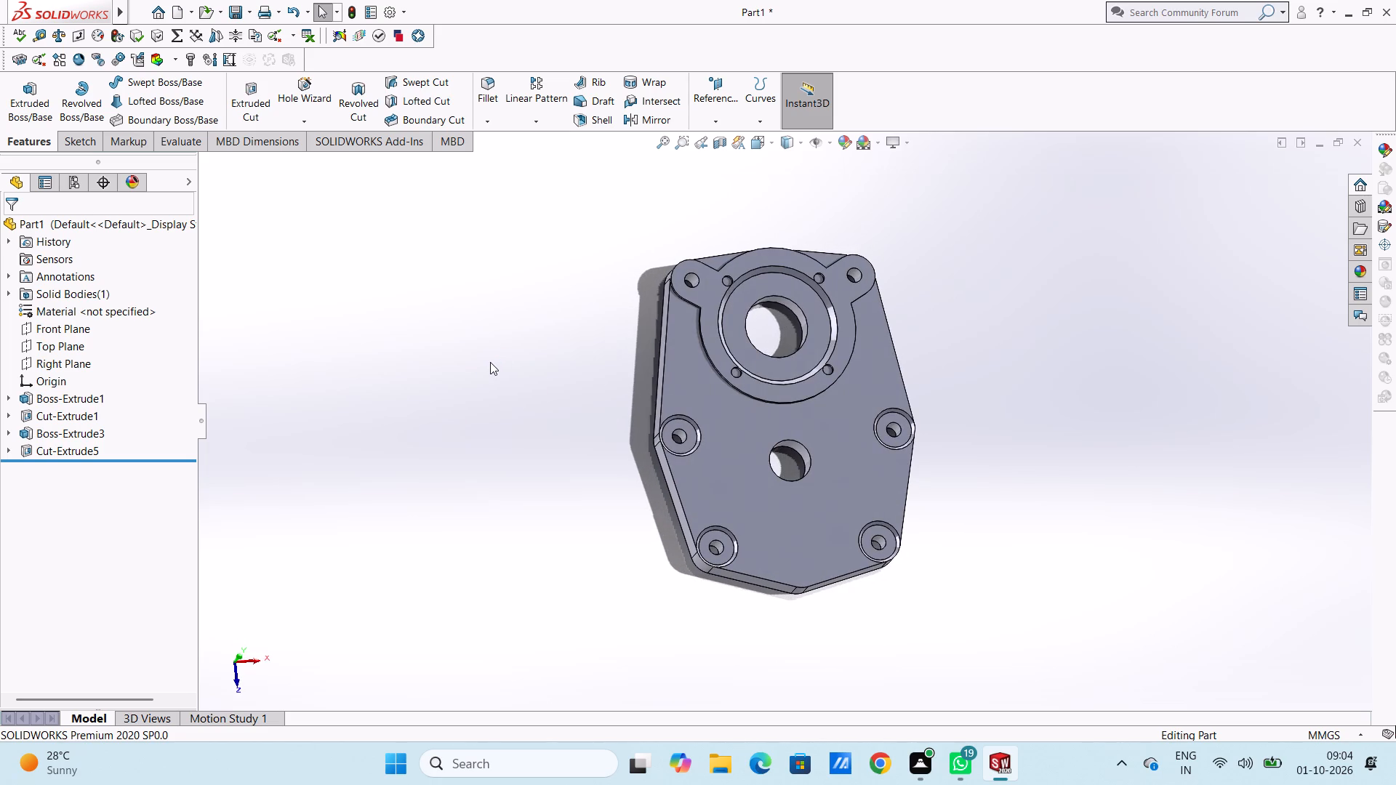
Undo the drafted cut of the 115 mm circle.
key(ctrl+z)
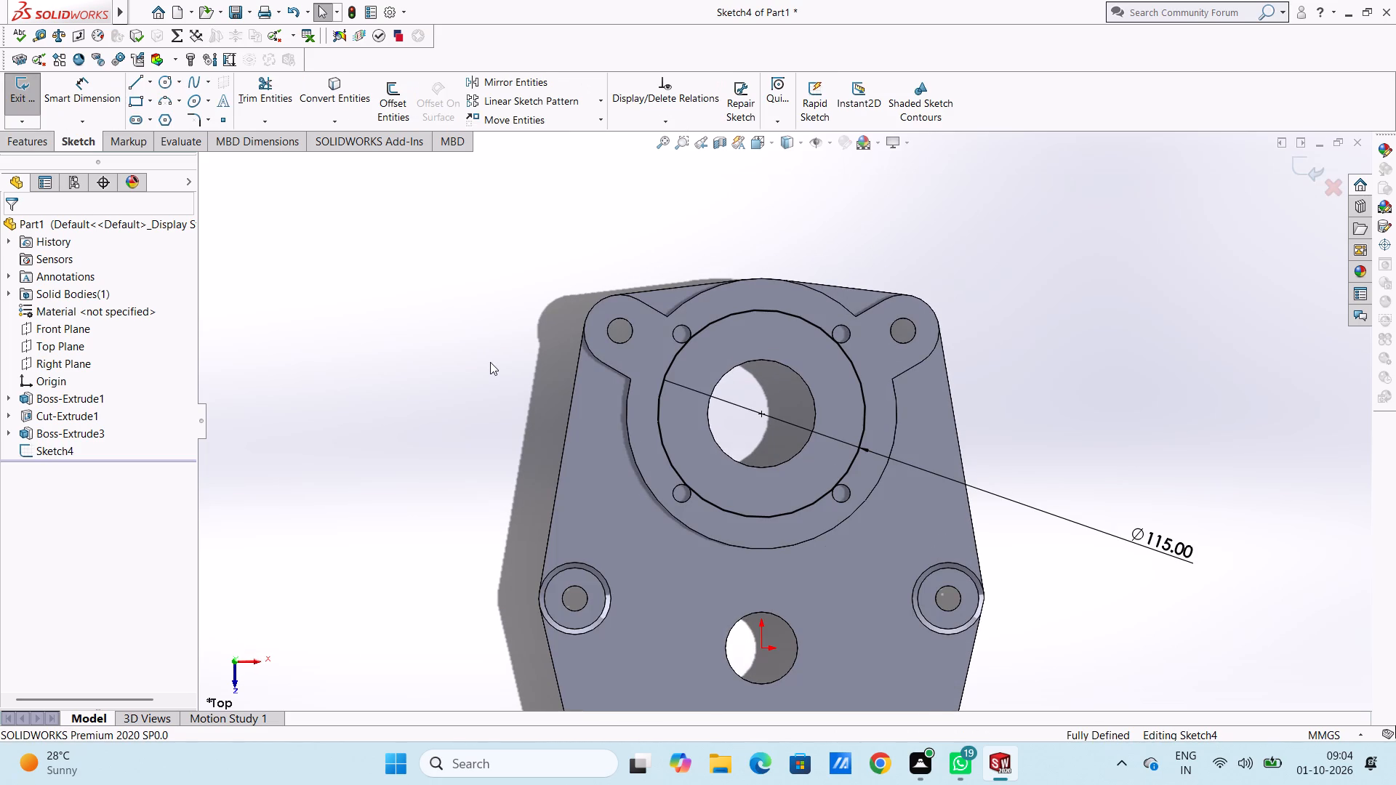
Try again to cut-extrude the 115 mm circle blind to a depth of 5 mm, without draft.
click(35, 139)
click(246, 91)
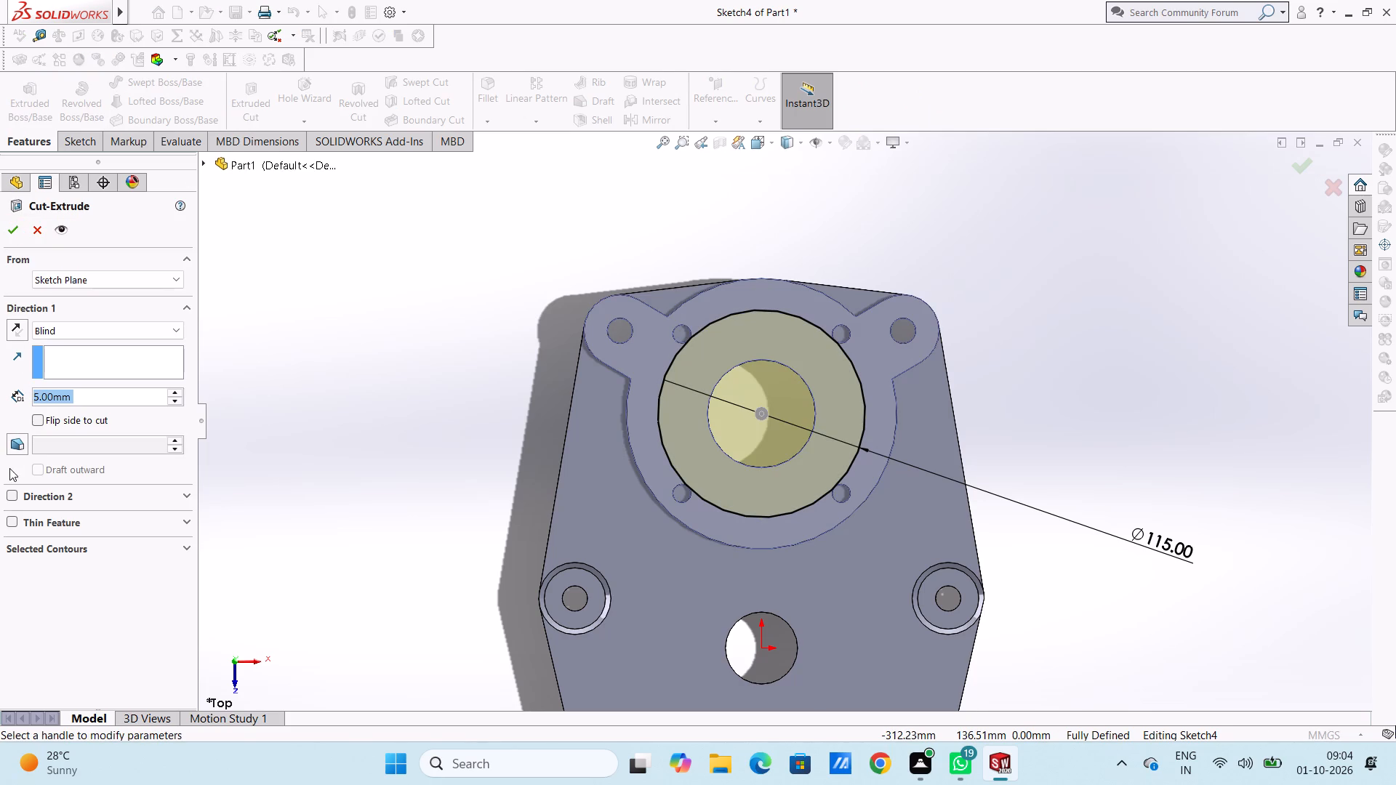
click(17, 232)
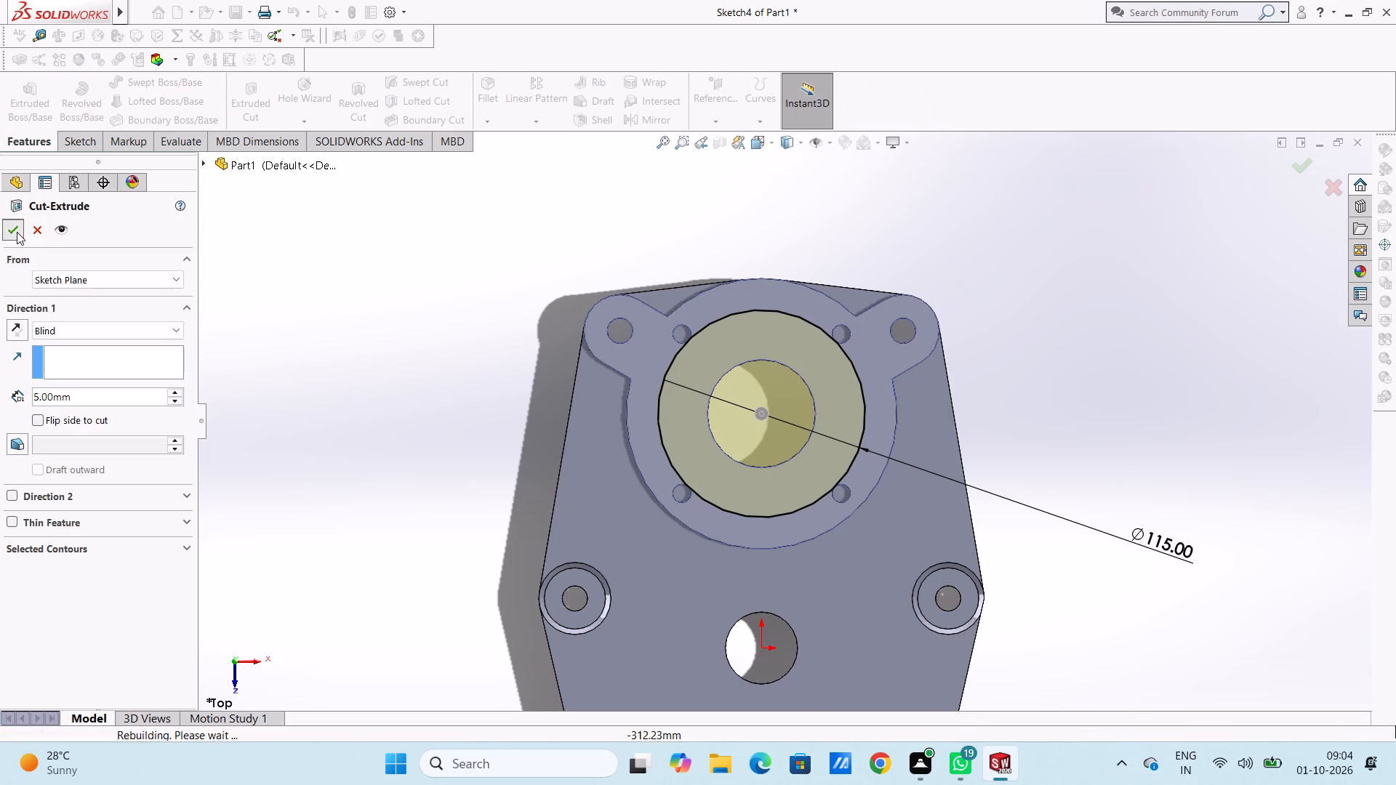
triple_click(17, 232)
double_click(17, 232)
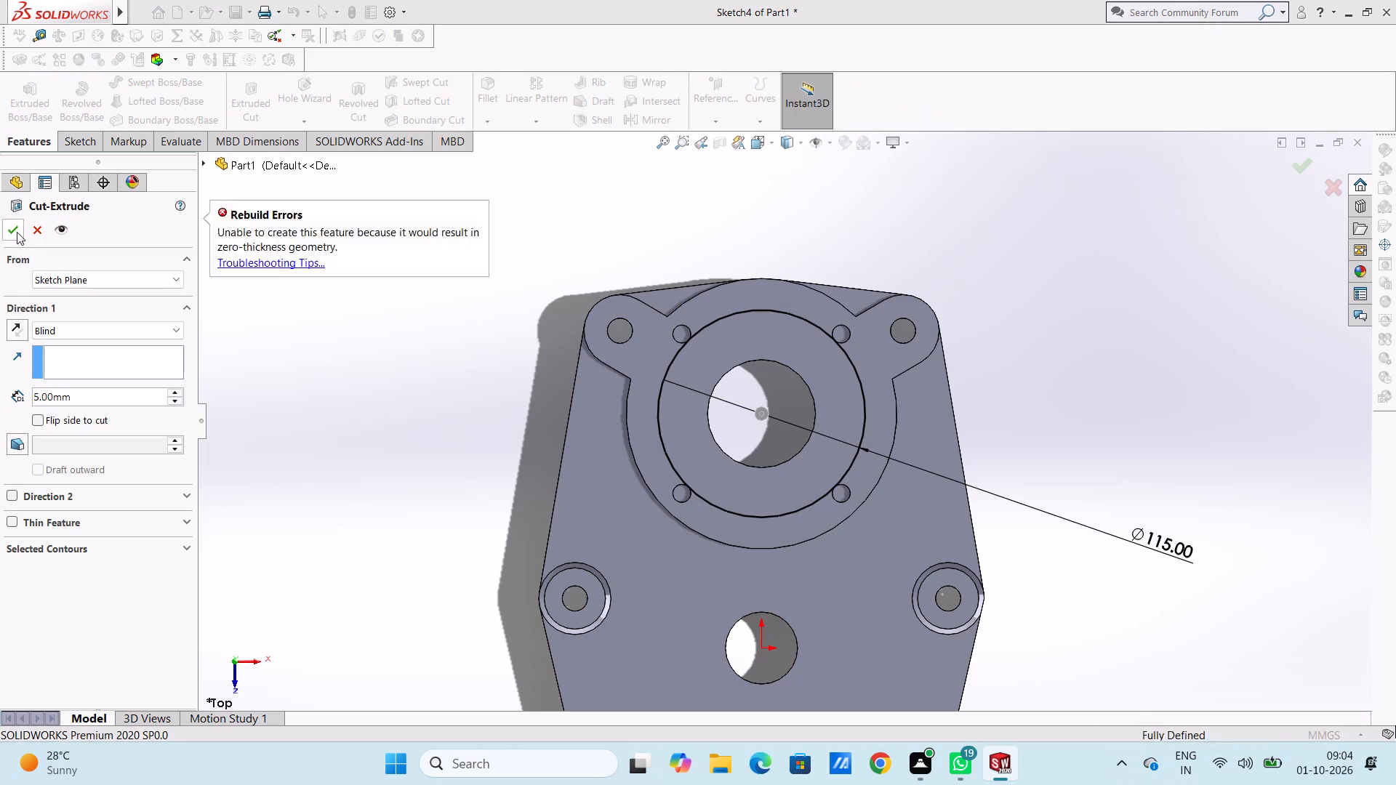
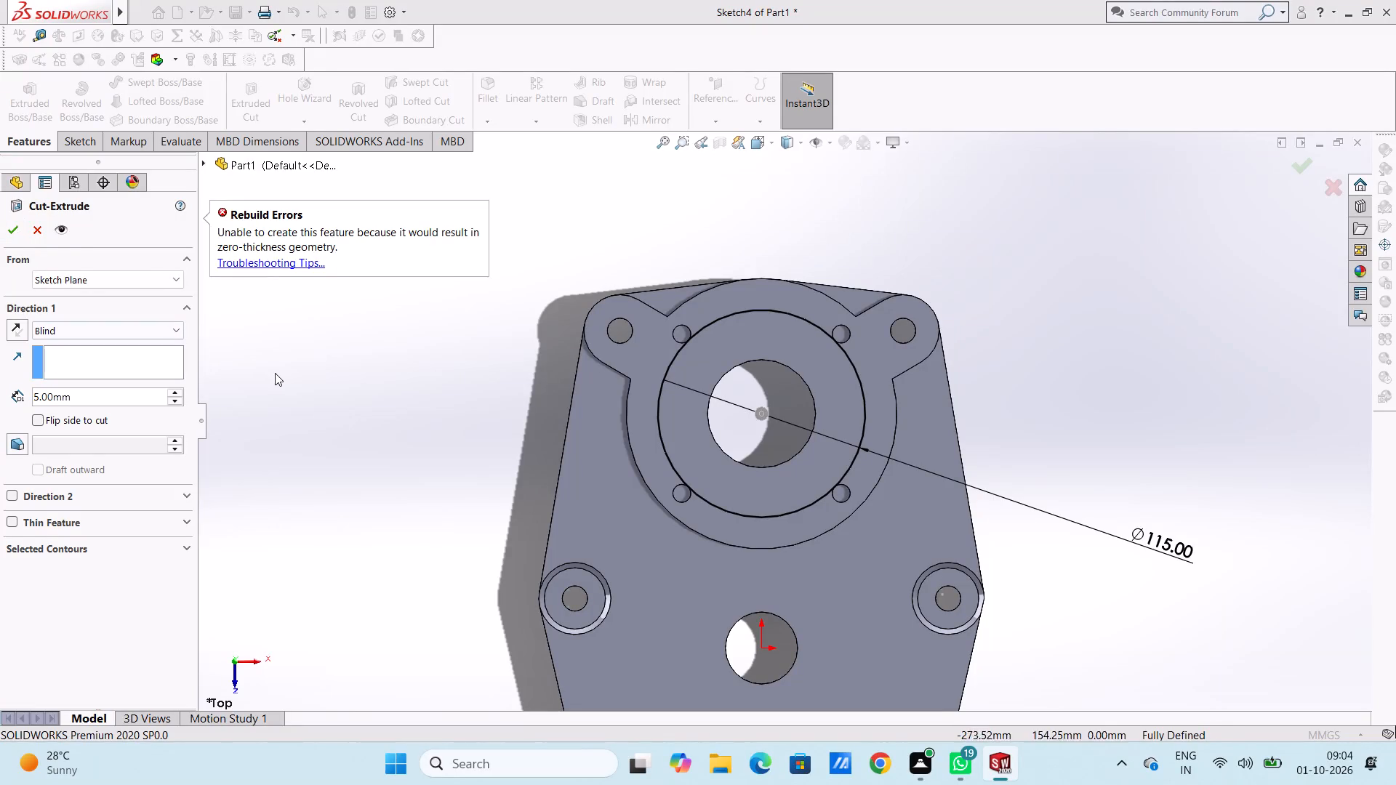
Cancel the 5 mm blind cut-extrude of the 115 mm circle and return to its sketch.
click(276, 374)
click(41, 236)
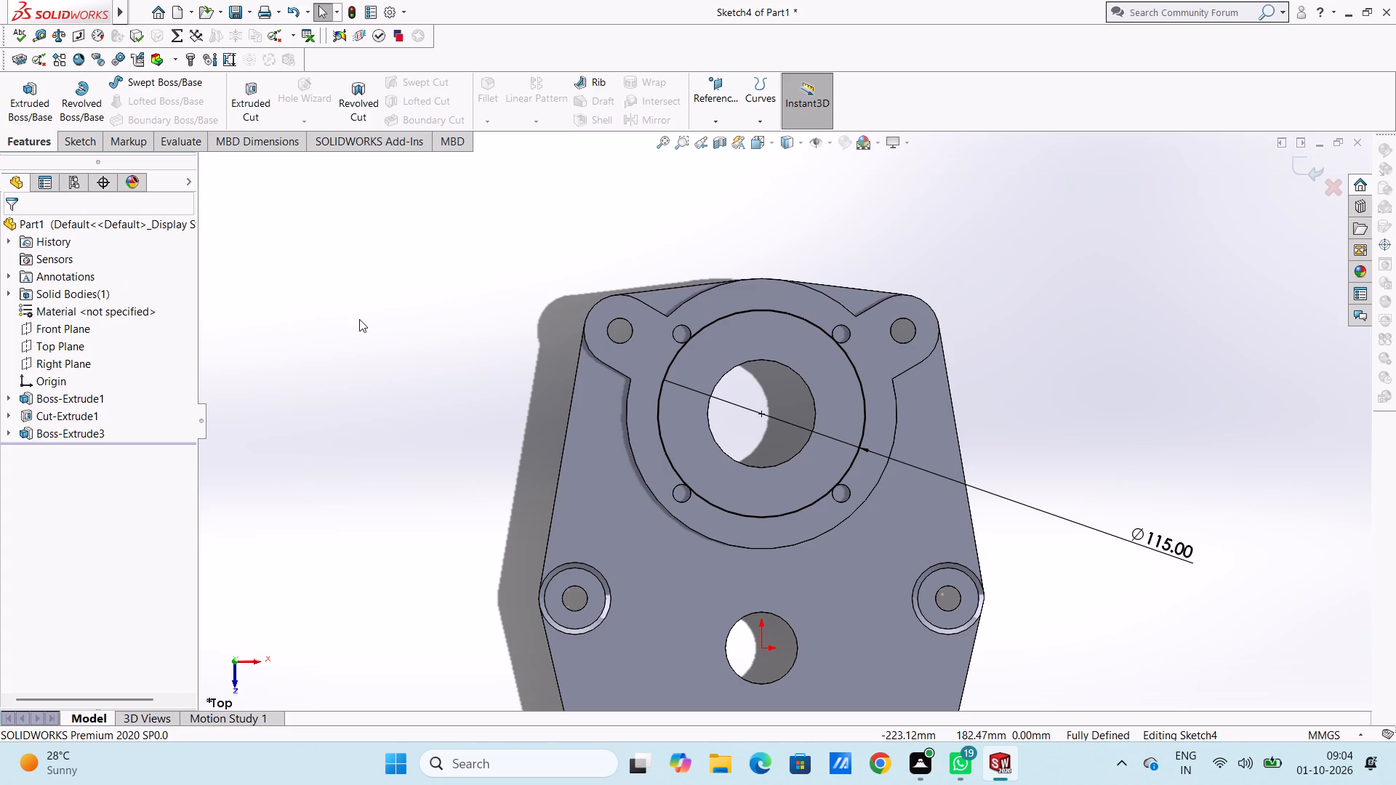
Sketch a circle on the edge of the large bore, concentric with the 115 mm circle, and dimension its diameter as 60 mm.
scroll(885, 384, down, 3)
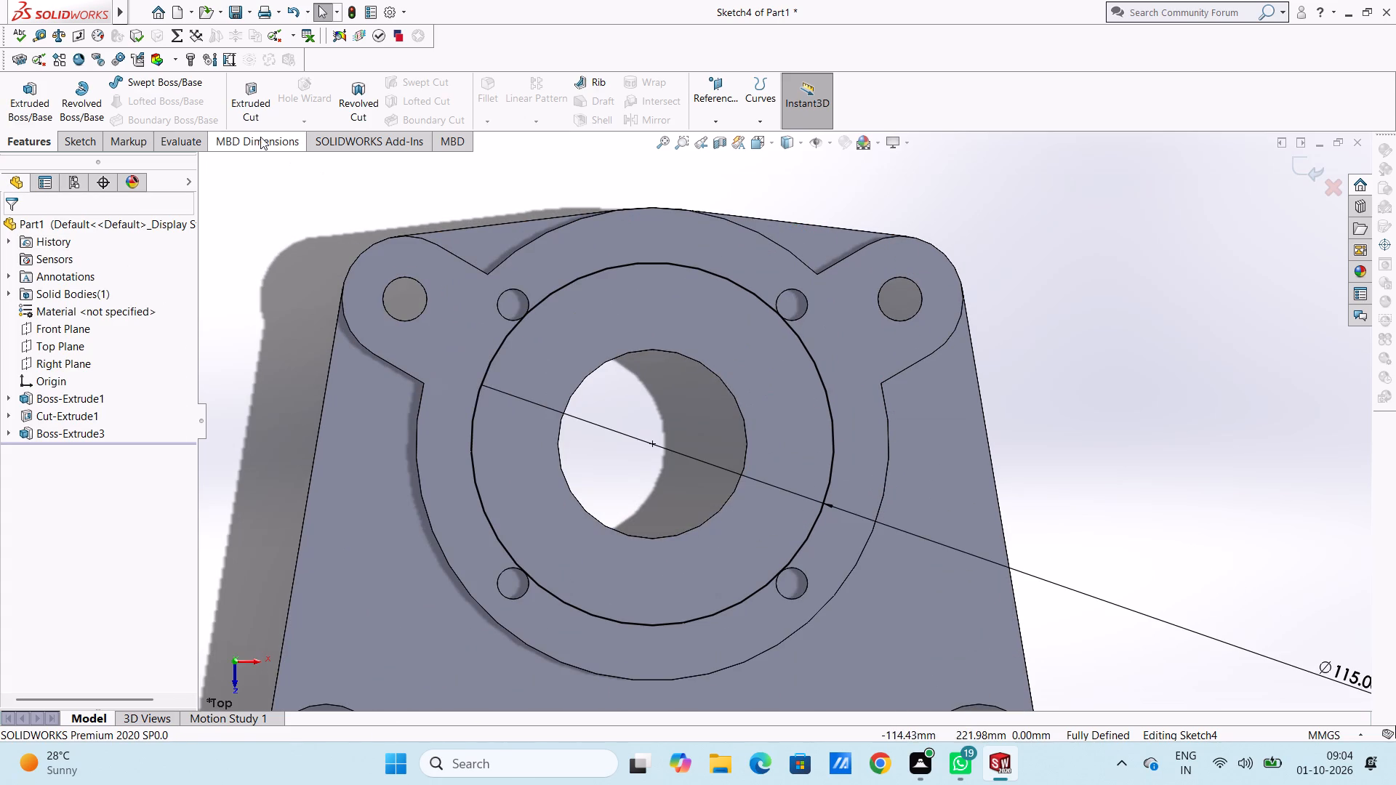
click(80, 142)
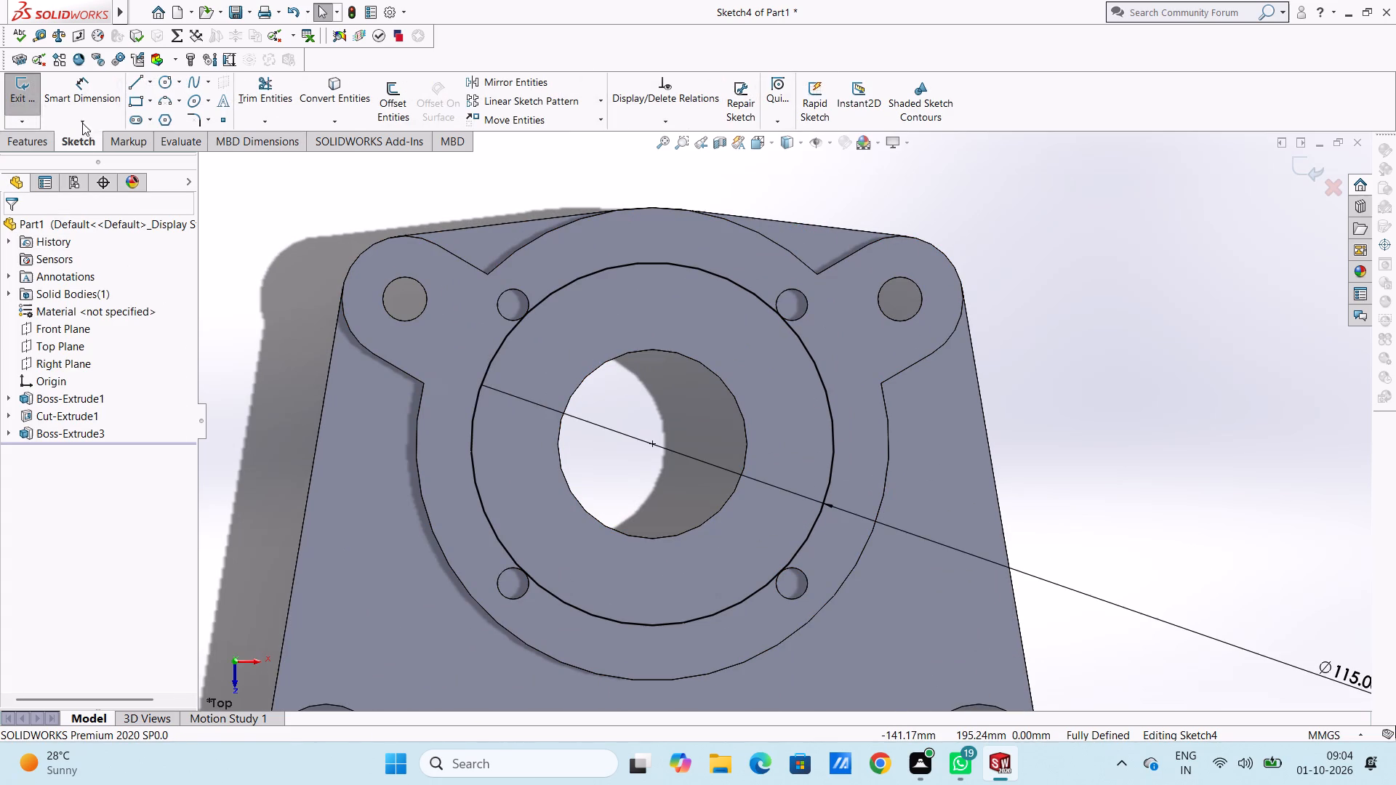
click(158, 81)
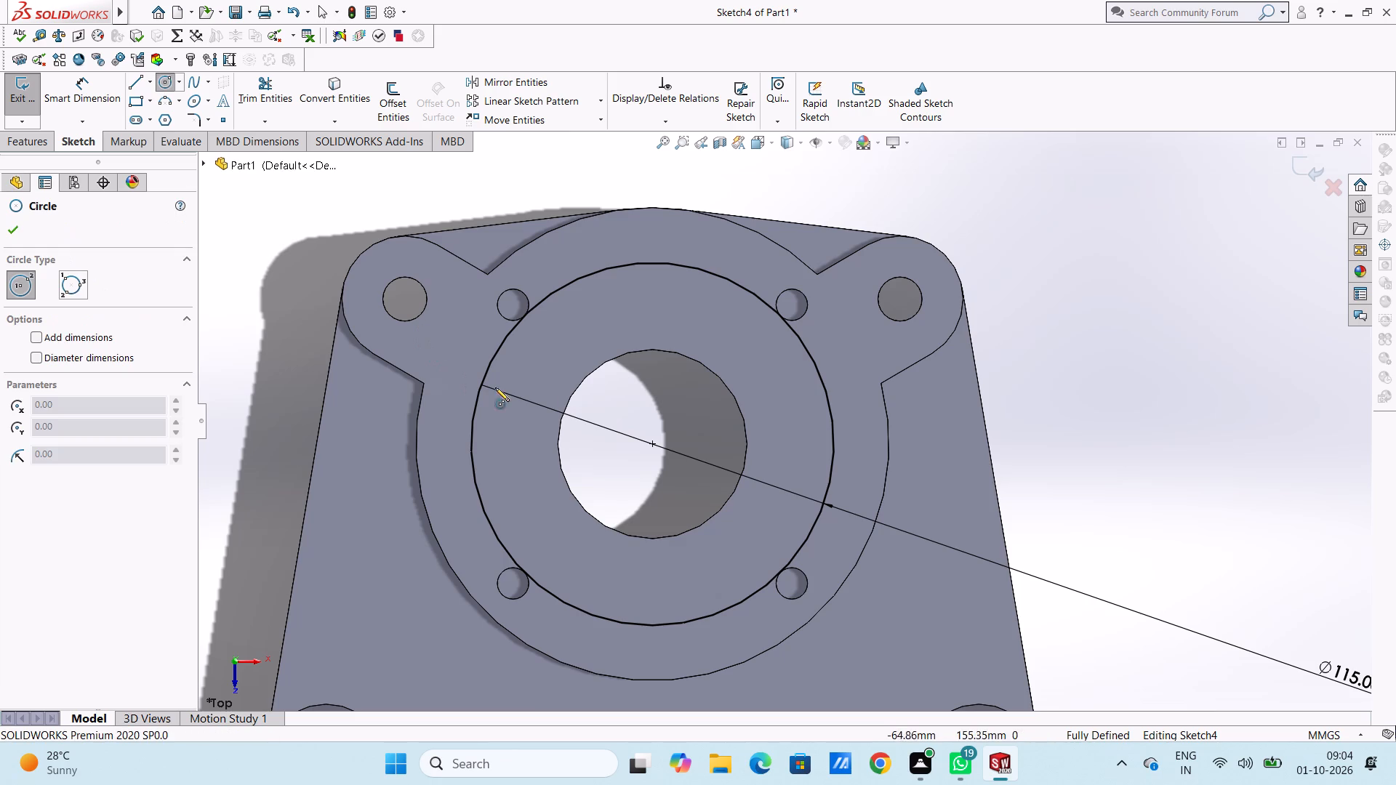
click(652, 445)
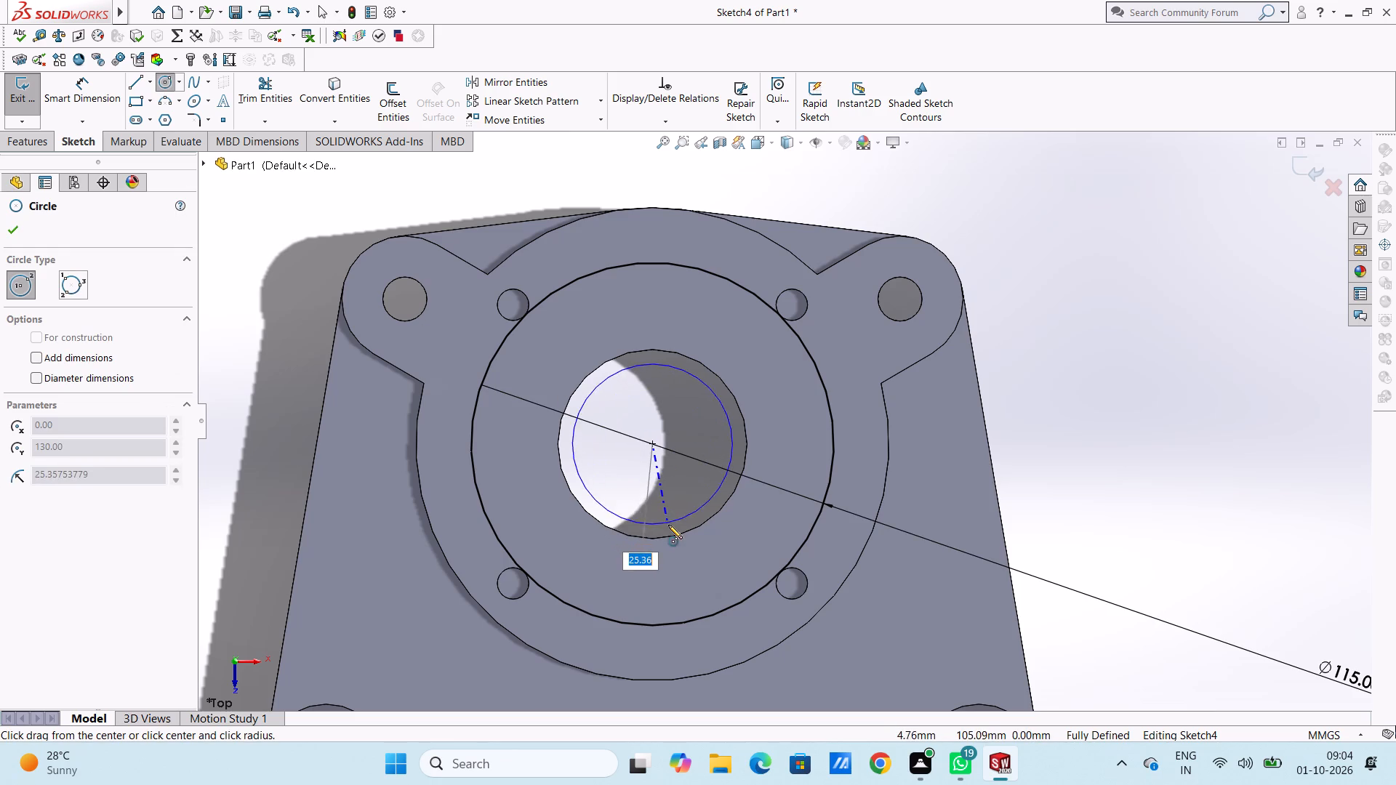
click(672, 537)
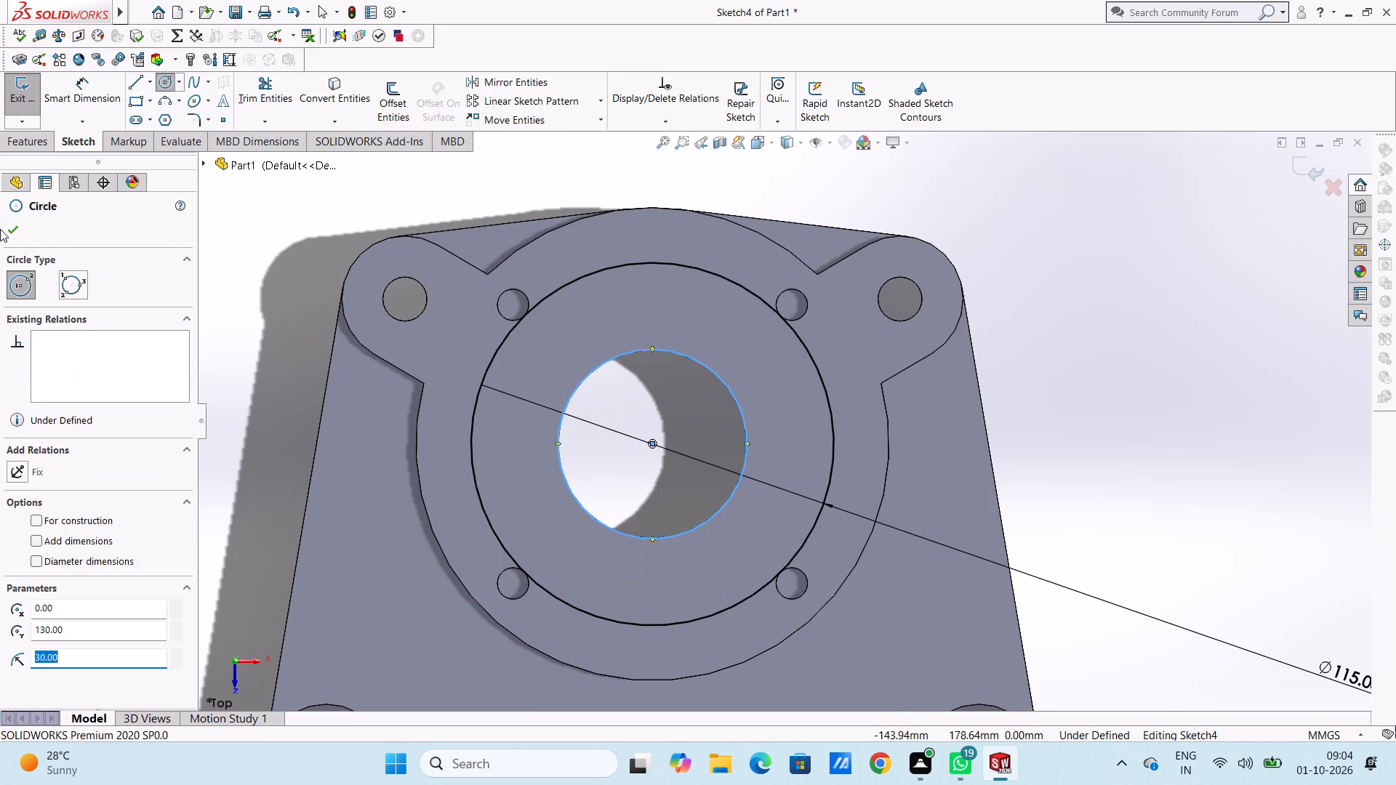
click(8, 233)
click(74, 82)
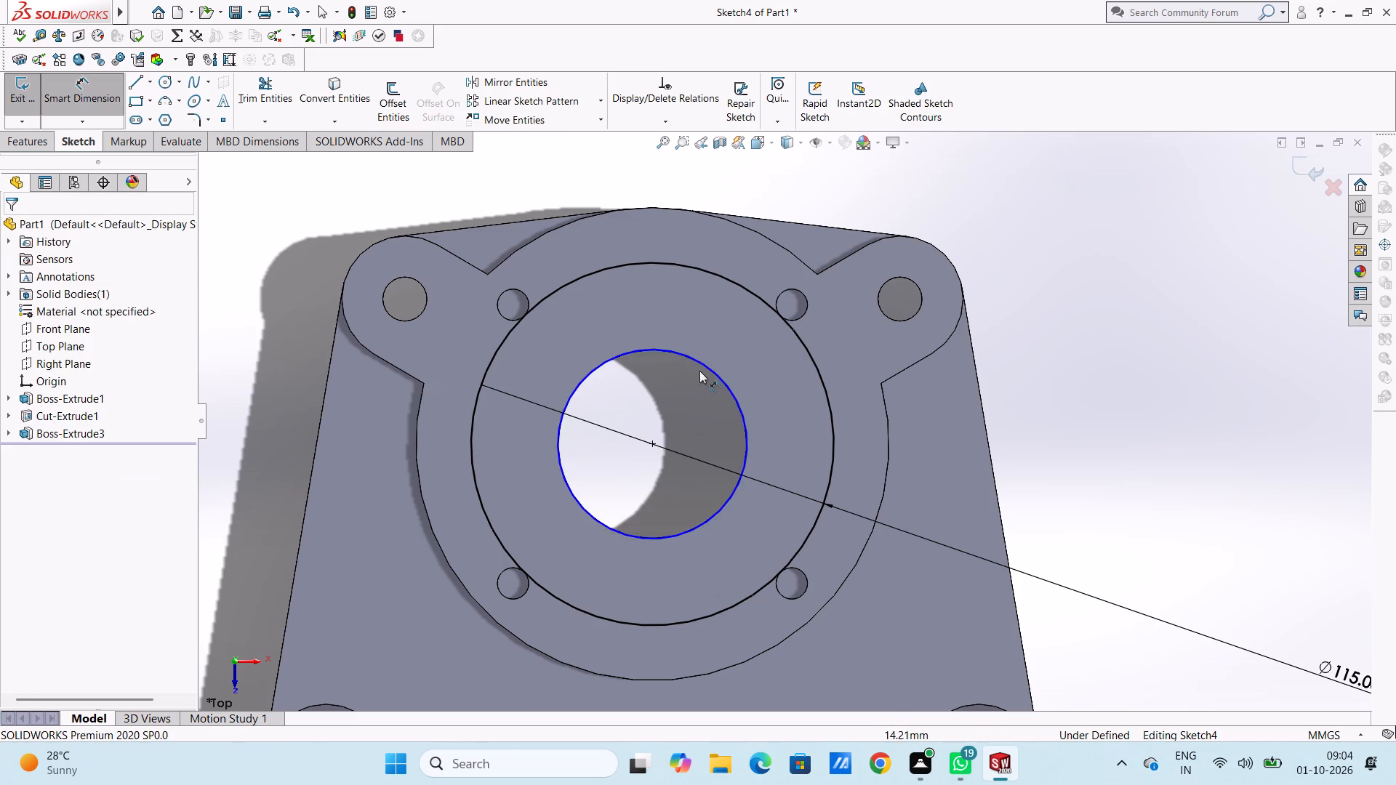
click(705, 367)
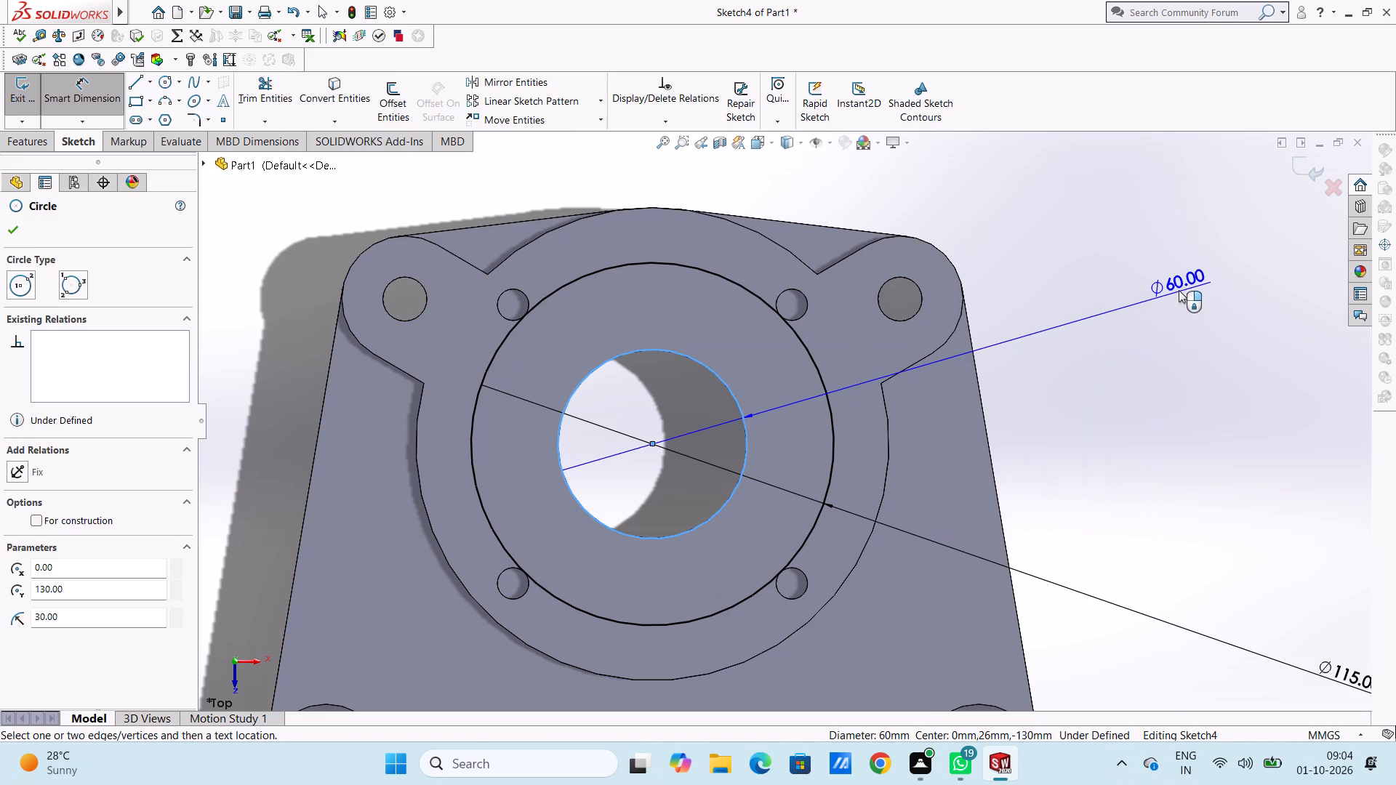
click(1179, 290)
click(1122, 273)
click(1127, 382)
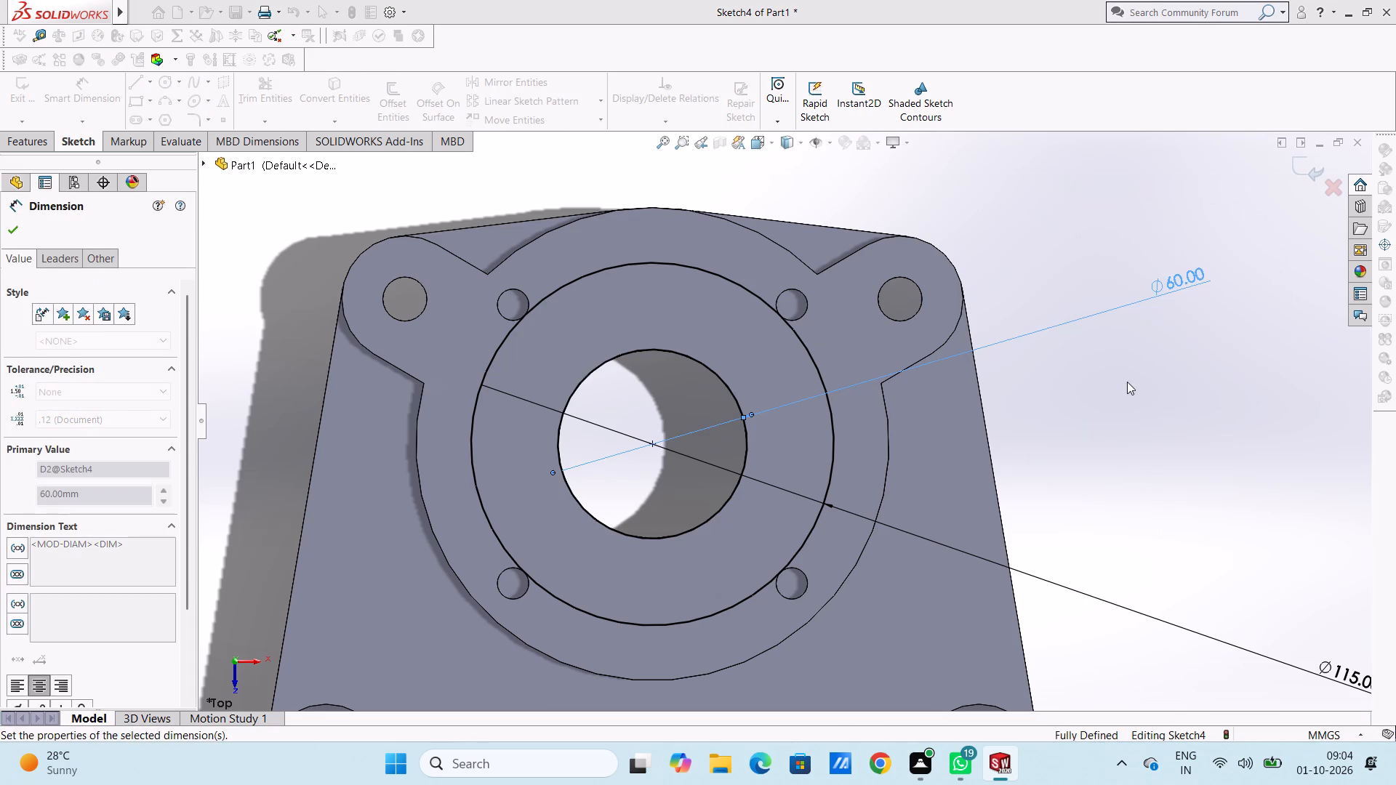
middle_drag(1108, 452, 1083, 398)
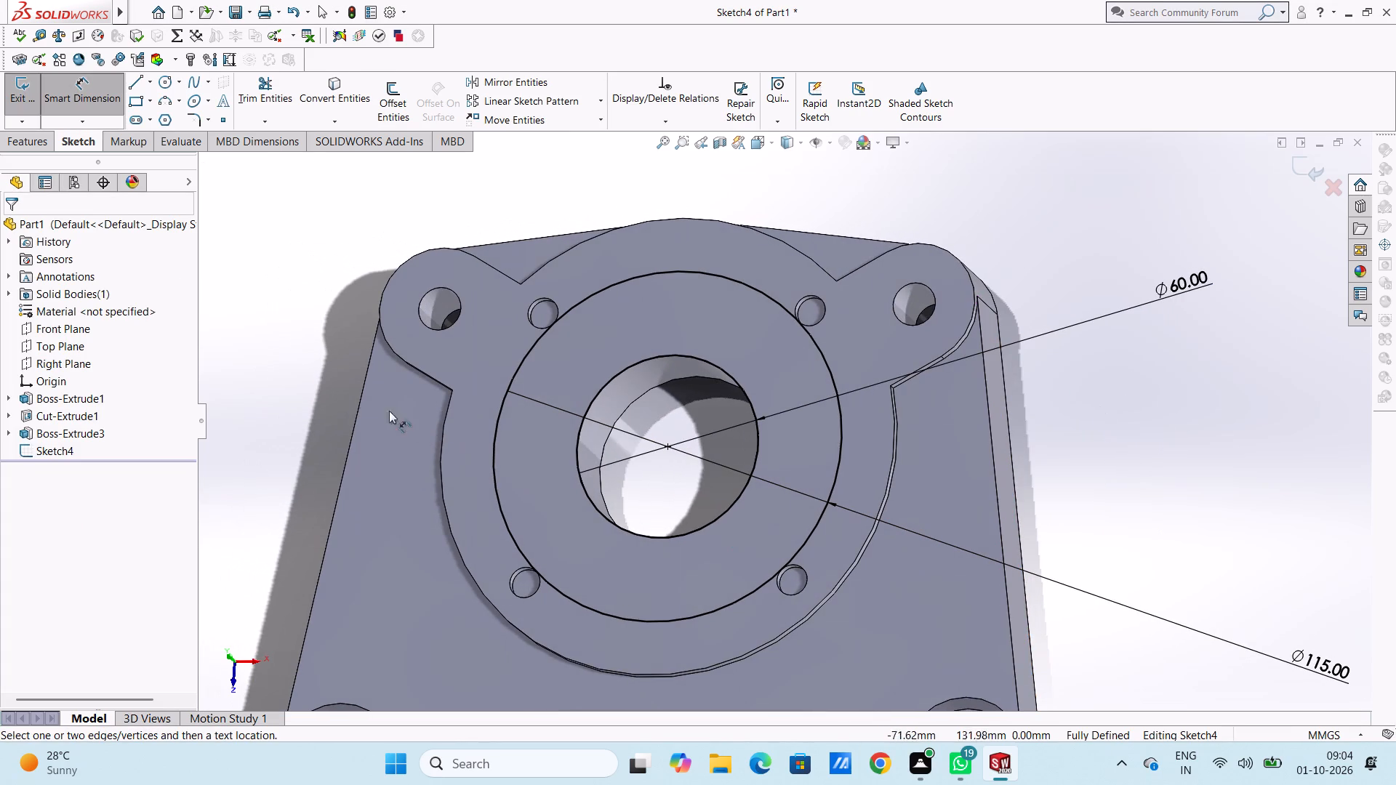
click(81, 102)
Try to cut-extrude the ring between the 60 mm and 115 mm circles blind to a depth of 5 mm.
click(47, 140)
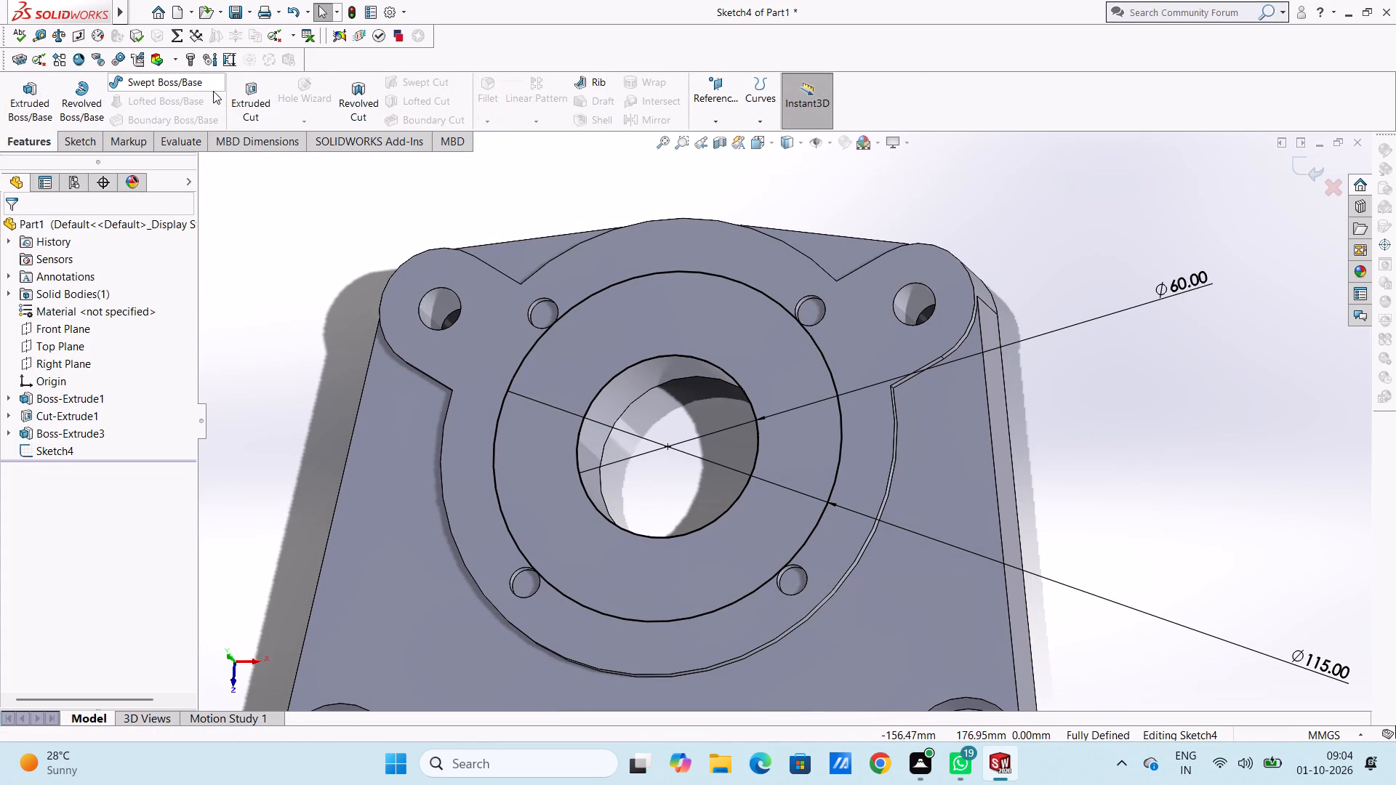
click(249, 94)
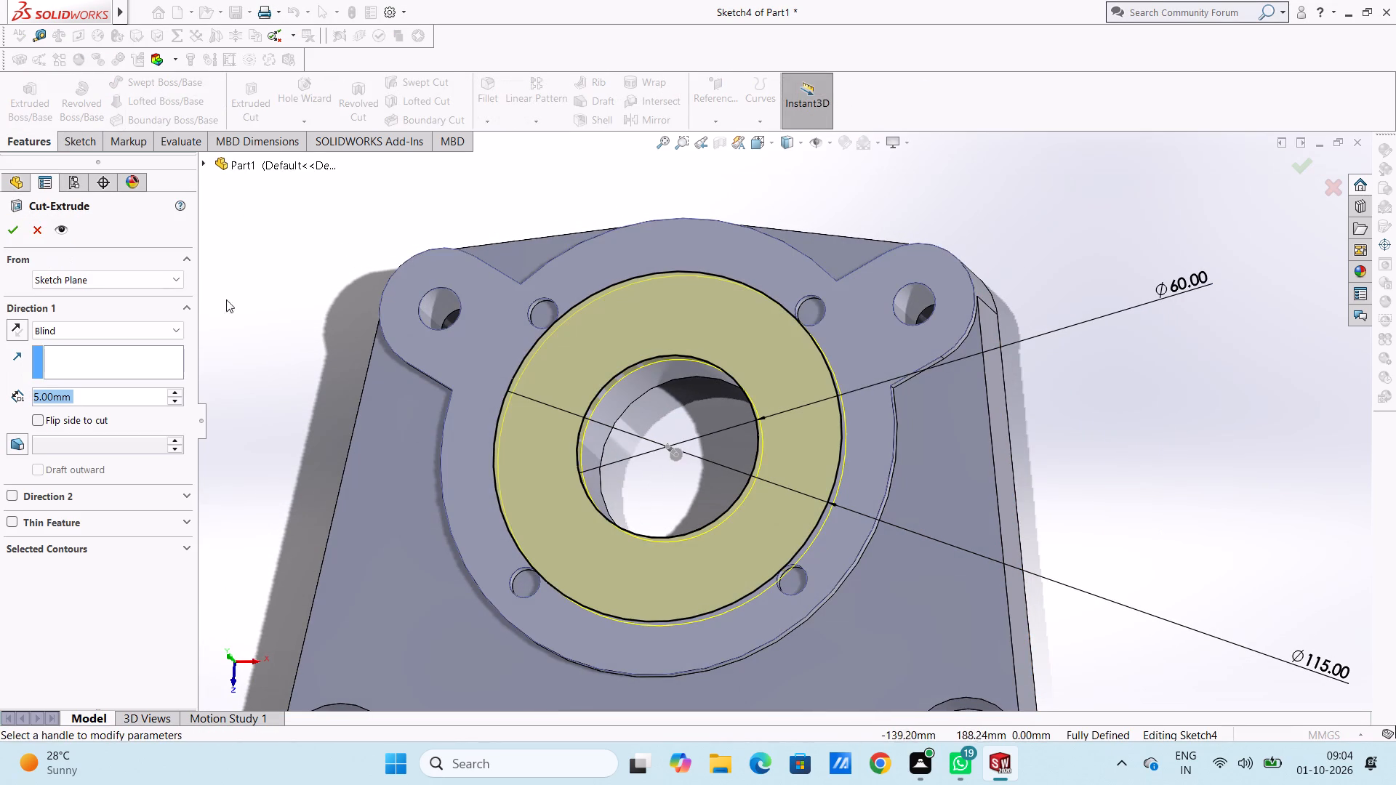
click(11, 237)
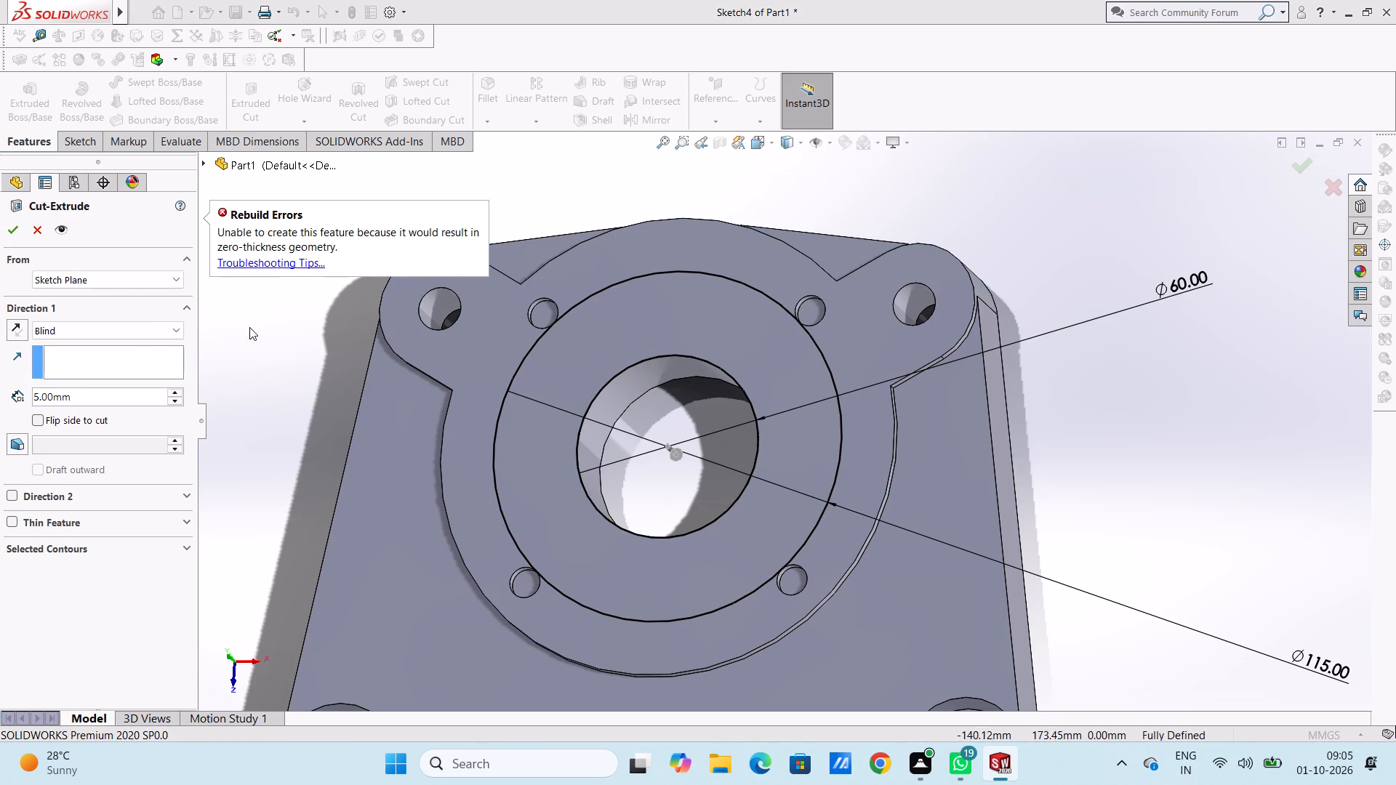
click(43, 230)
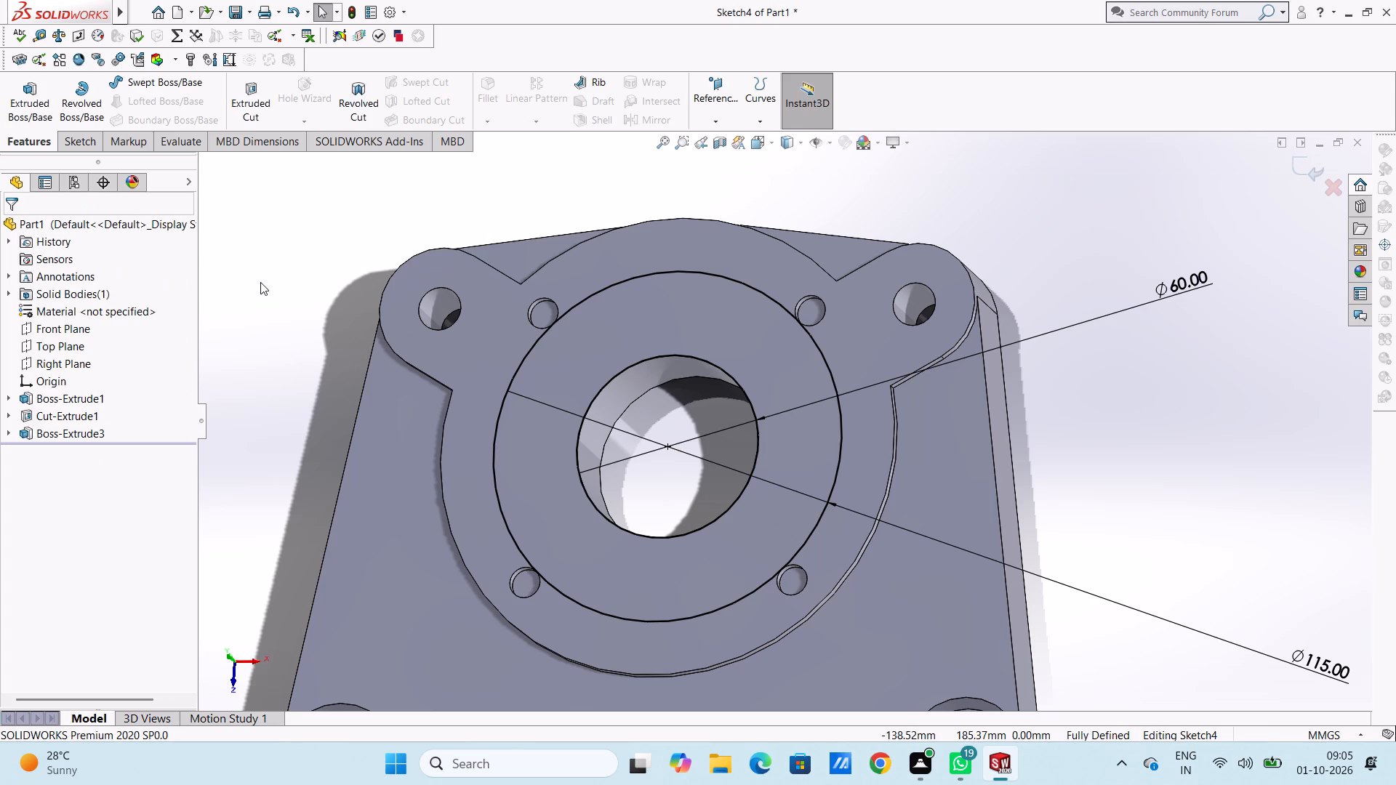
Sketch a circle of 5 mm radius over each of the four small holes around the 115 mm circle, matching their edges.
key(ctrl+5)
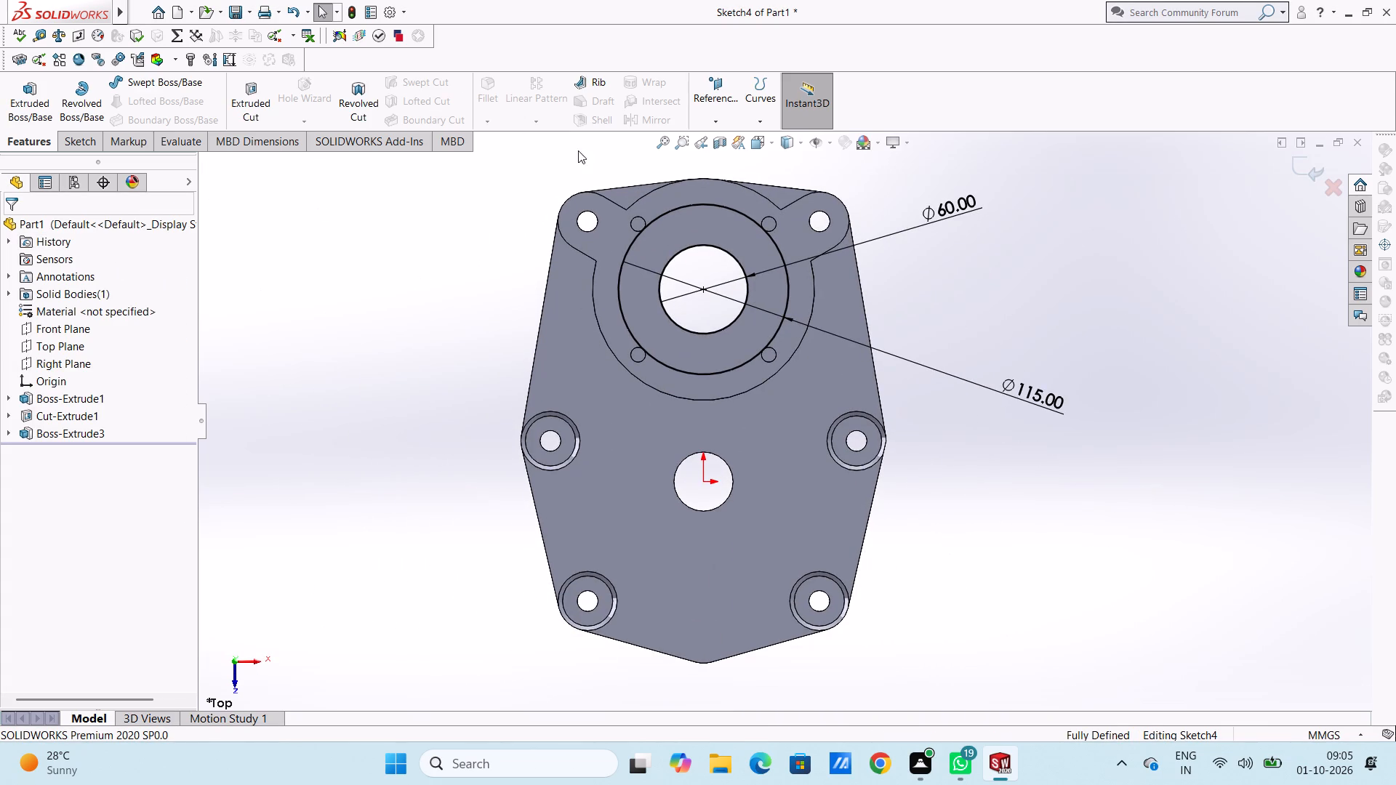
scroll(750, 225, down, 5)
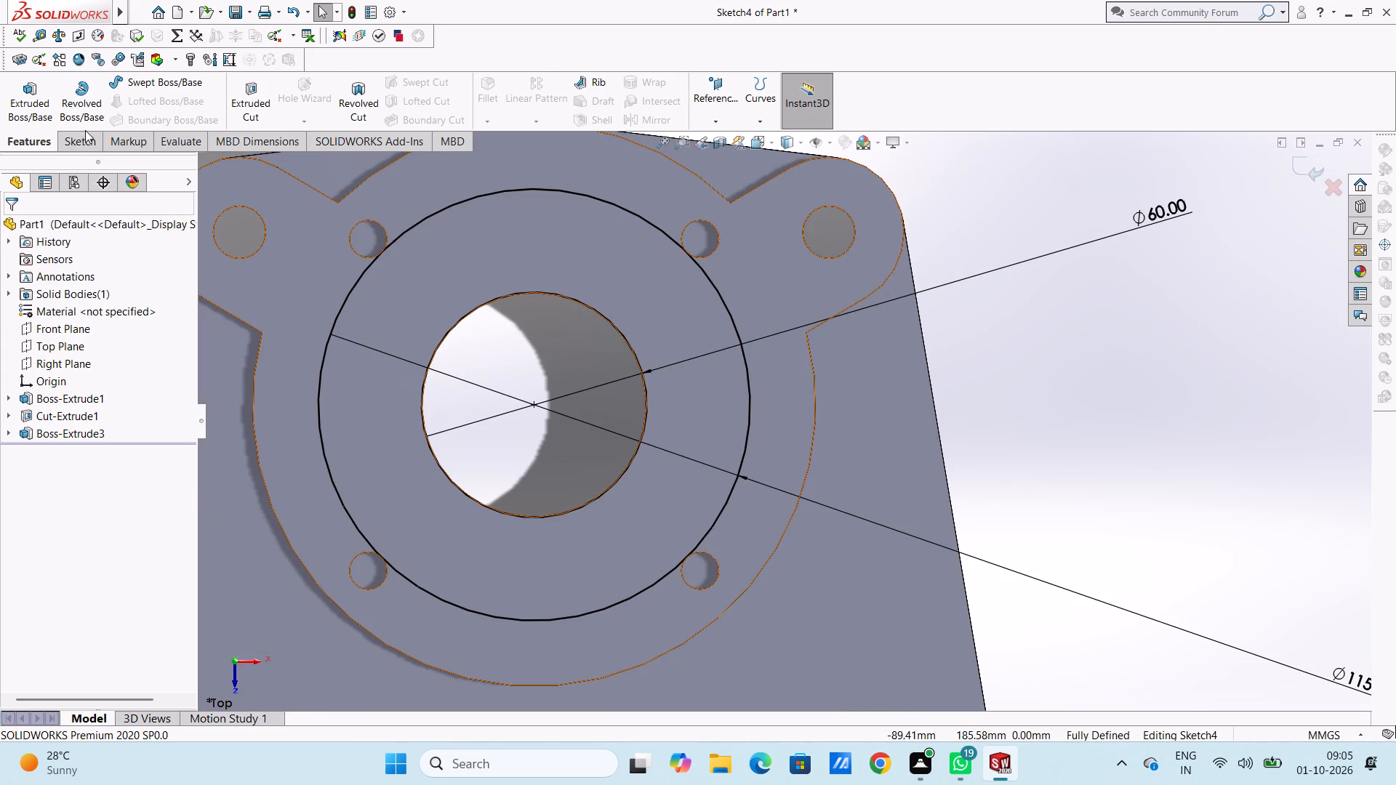
click(83, 140)
click(167, 81)
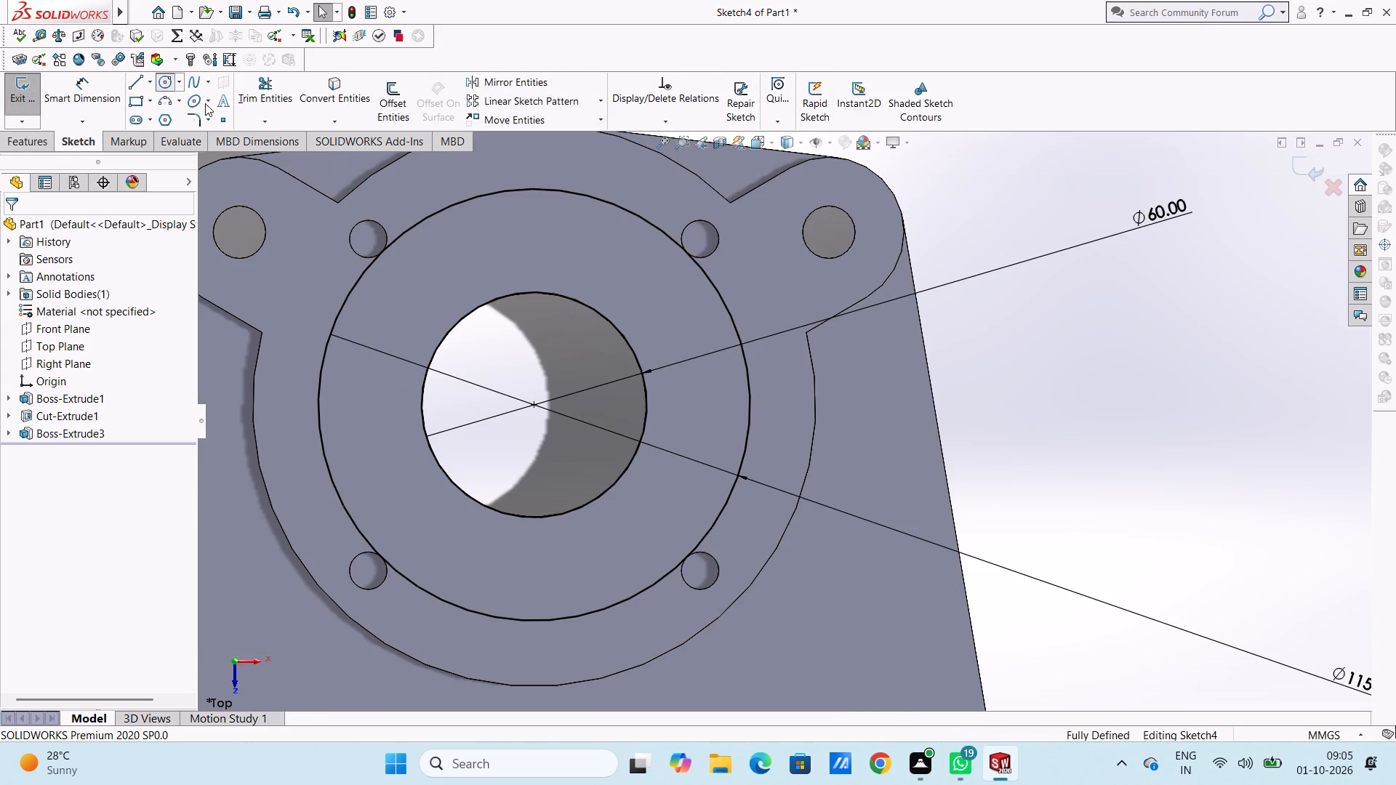
click(699, 238)
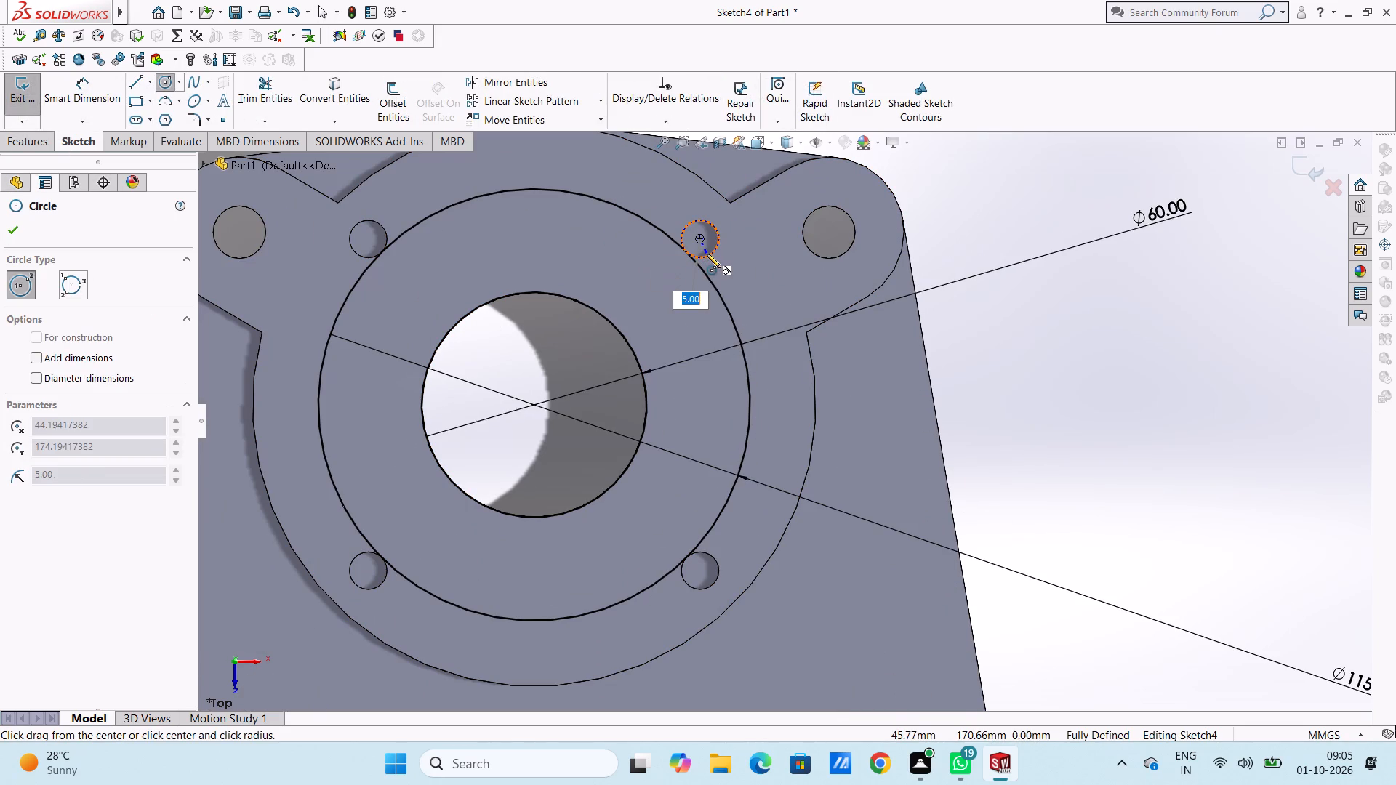
click(707, 254)
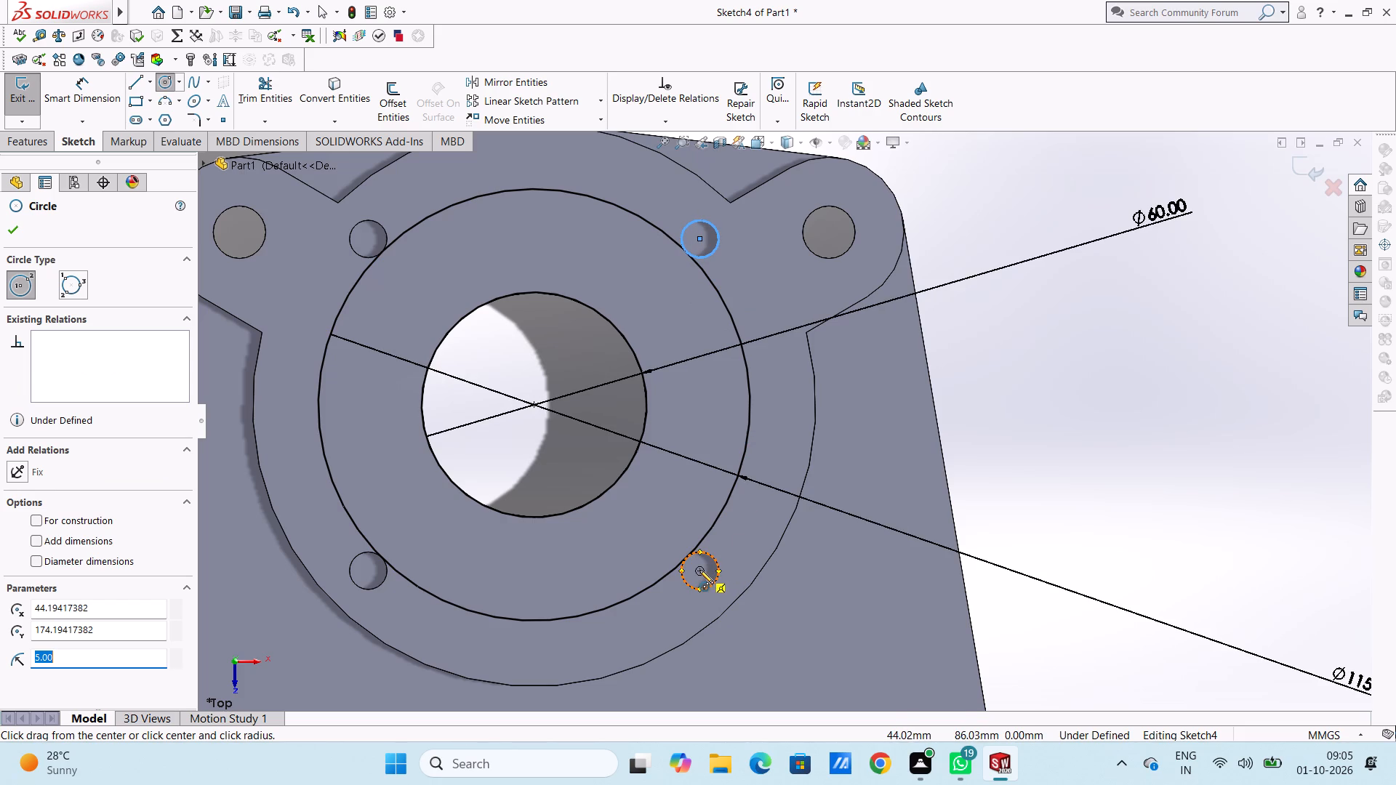
click(699, 570)
click(705, 587)
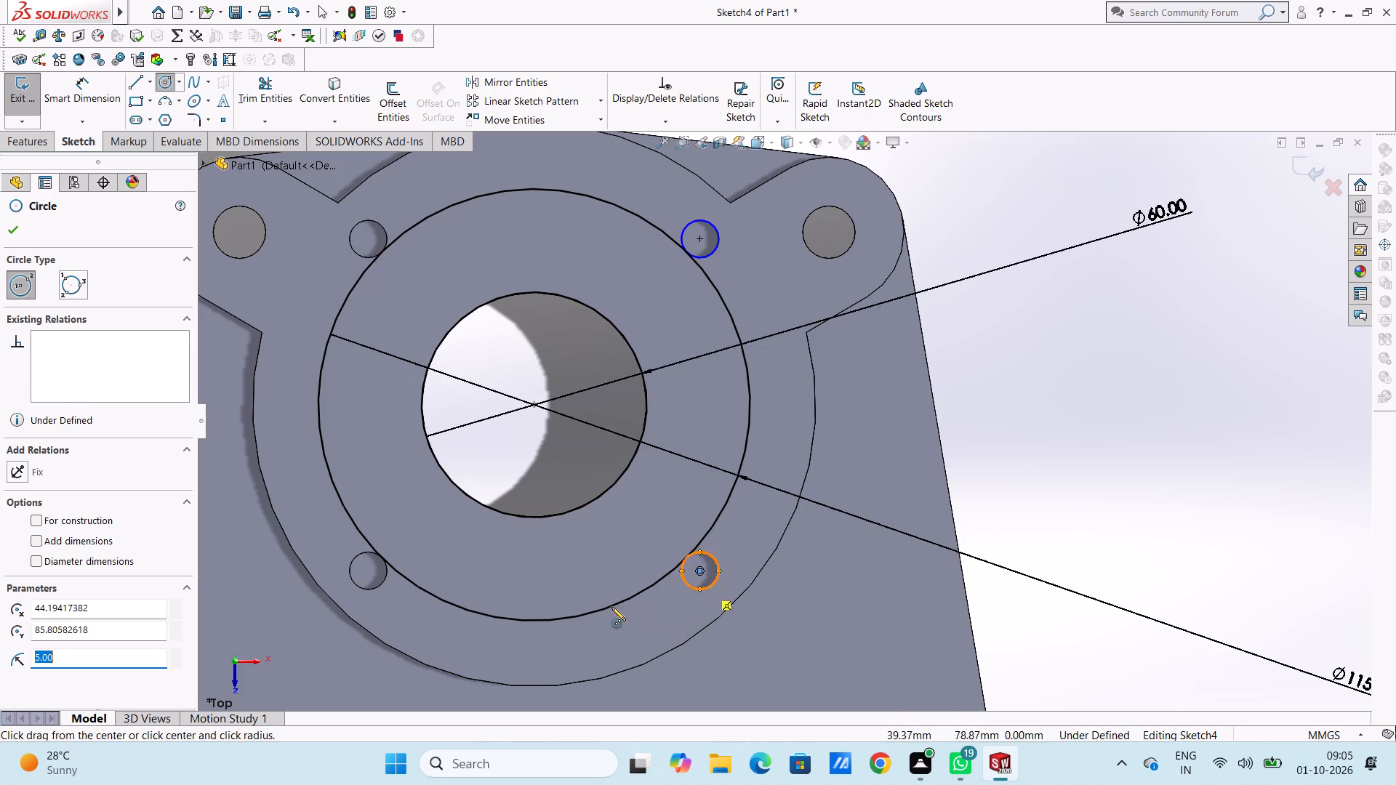
click(367, 571)
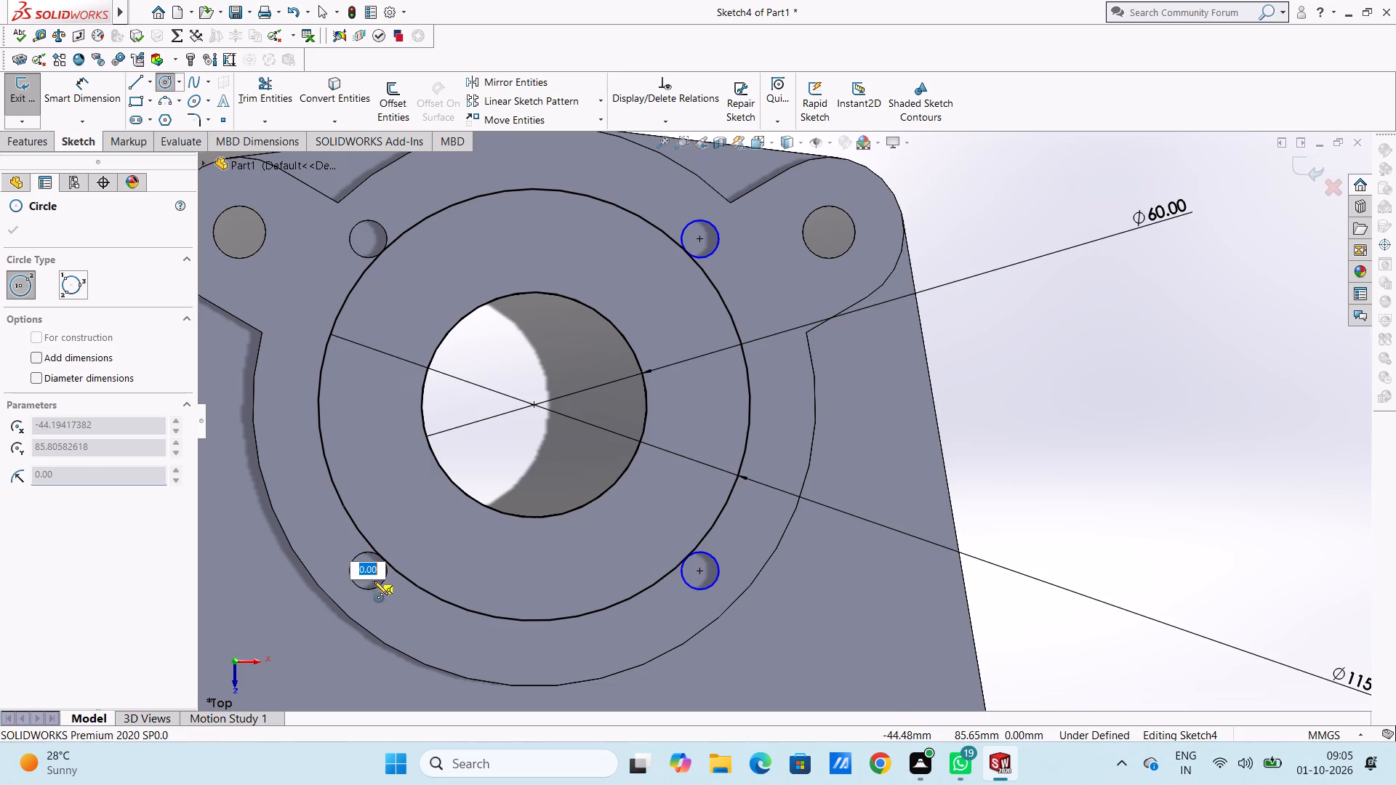
click(376, 586)
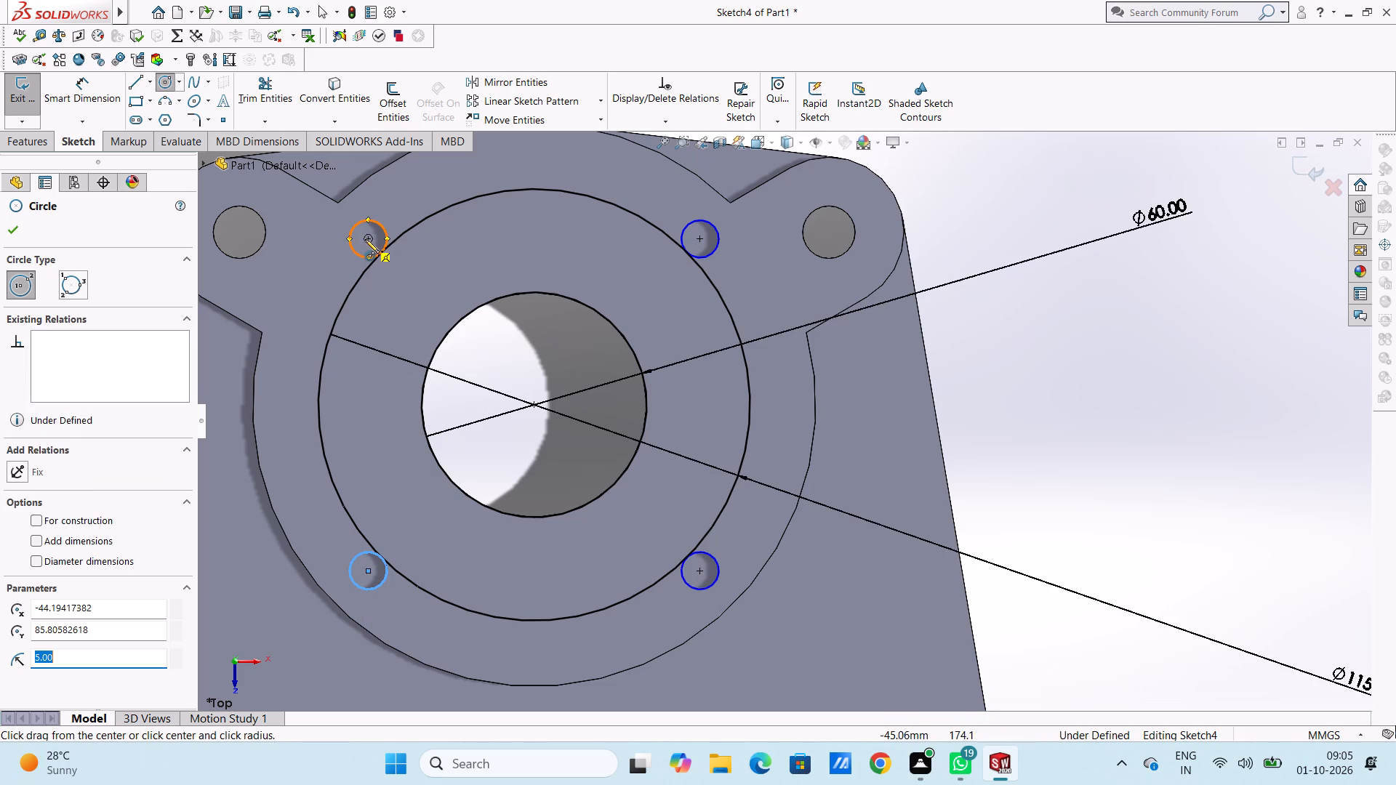
click(367, 237)
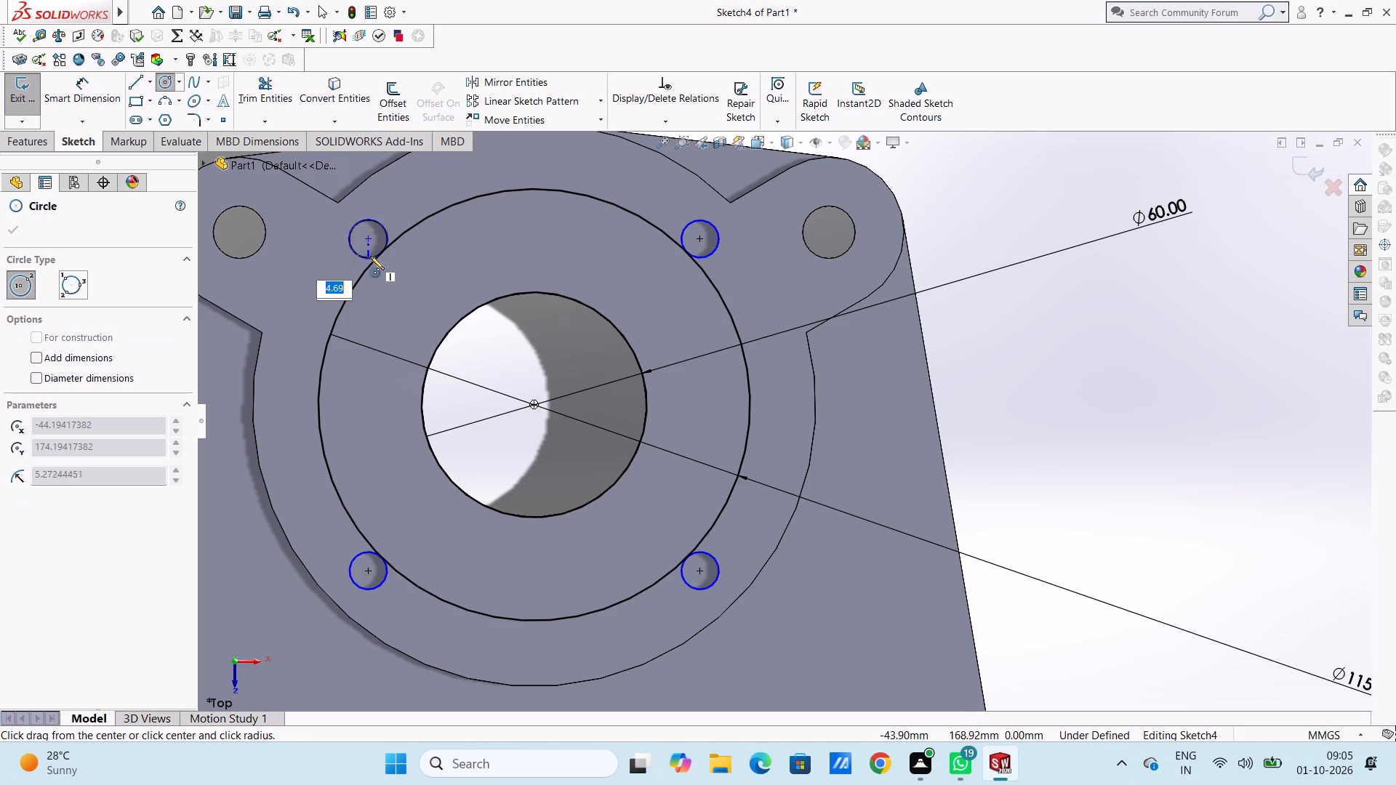
click(356, 249)
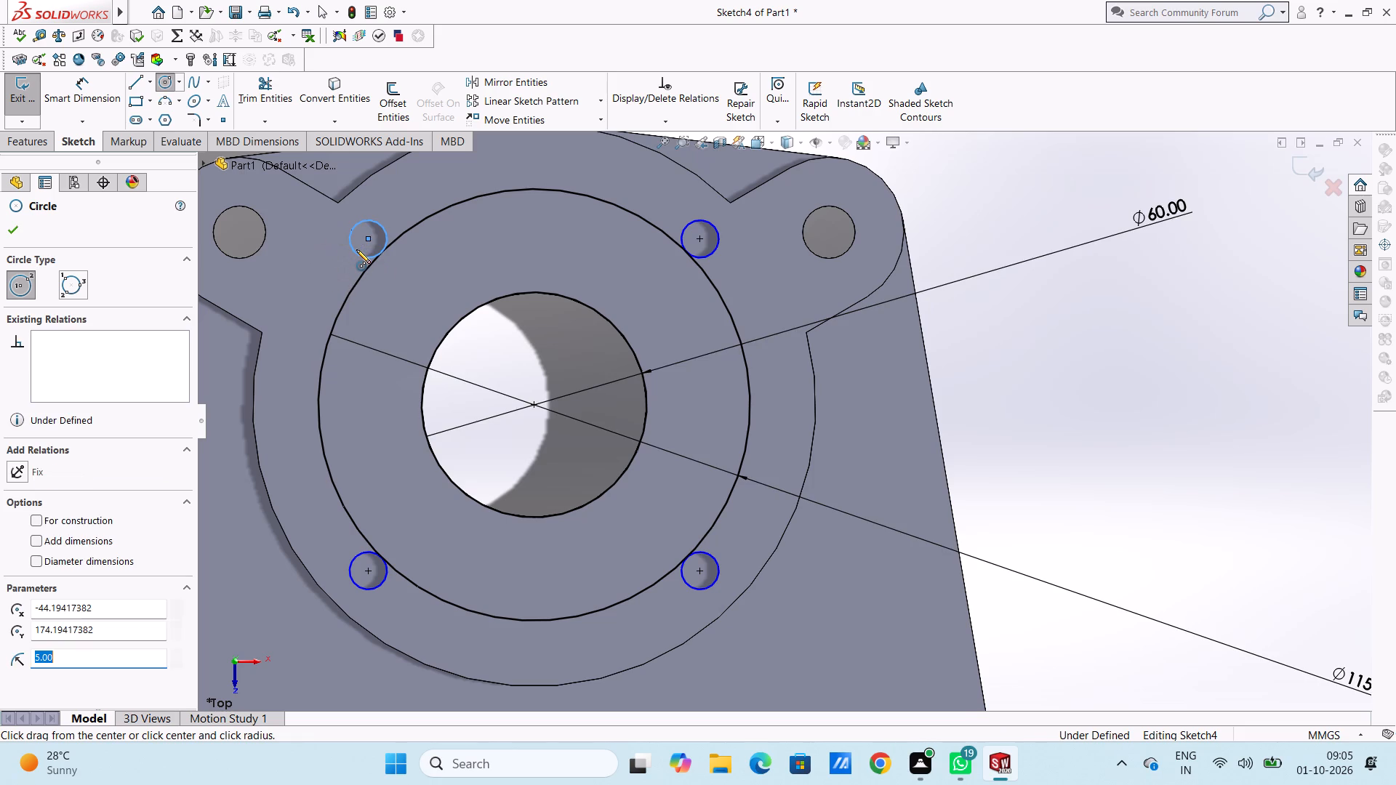
key(Escape)
key(Escape)
key(Escape)
Dimension the two small hole circles nearest the plate's corner ears as 10 mm in diameter.
scroll(356, 249, up, 5)
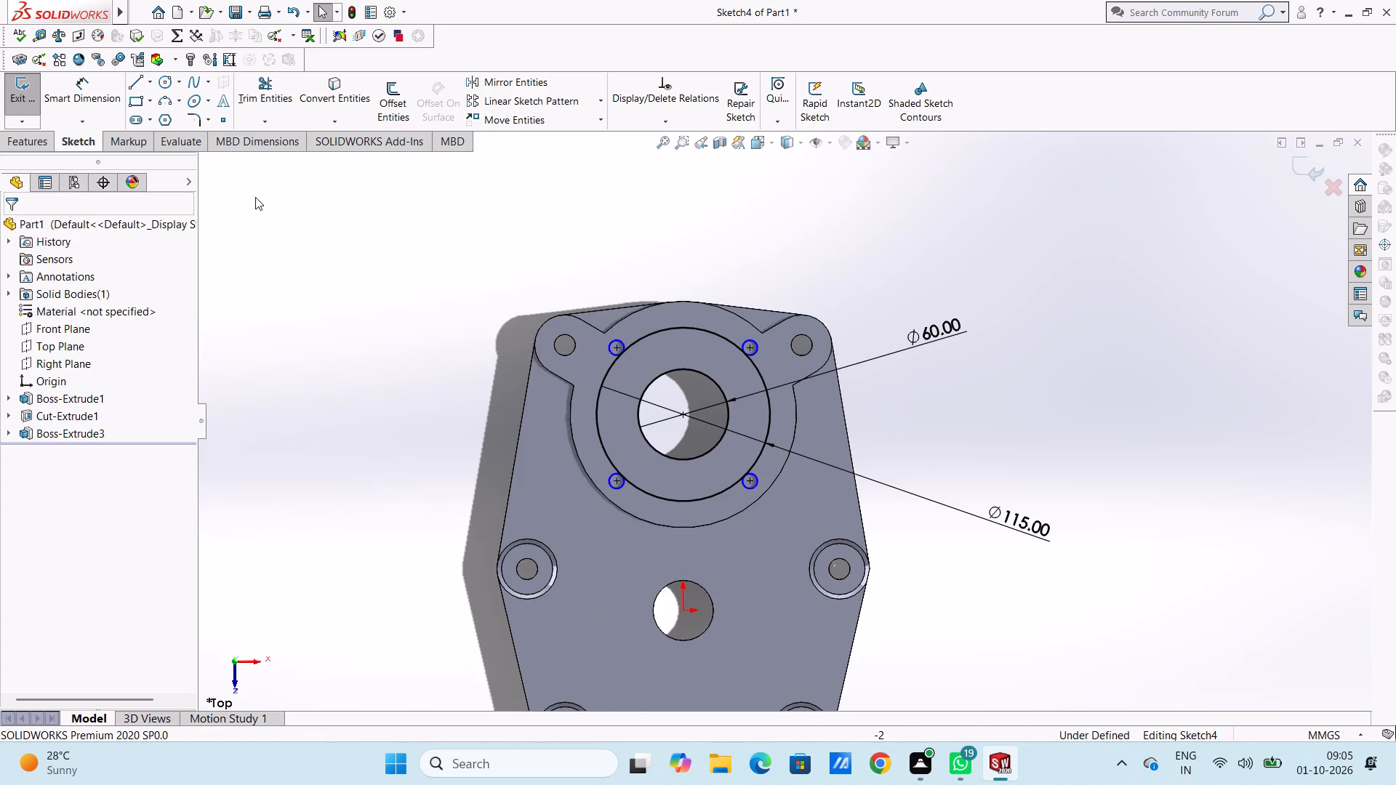
click(95, 95)
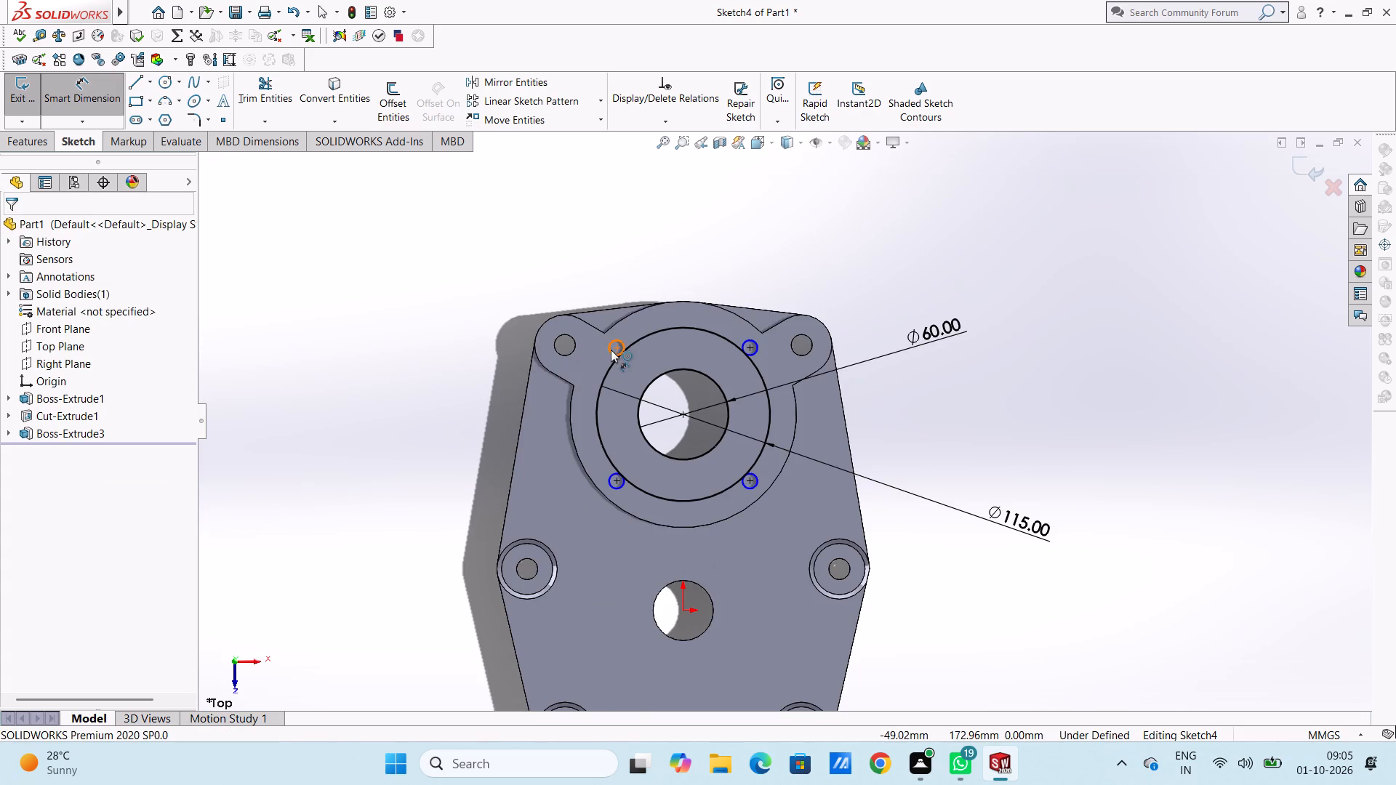
click(611, 350)
click(405, 472)
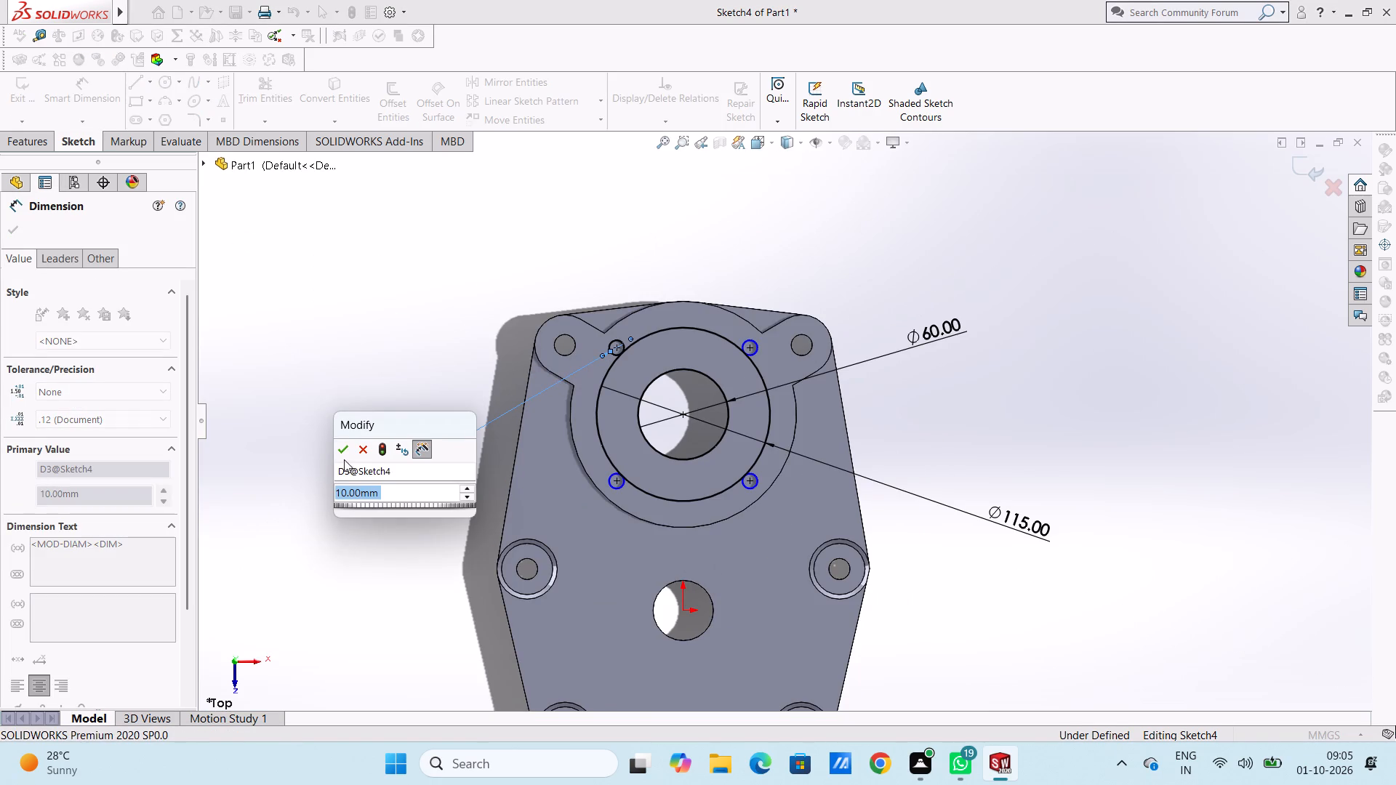
click(337, 448)
click(337, 422)
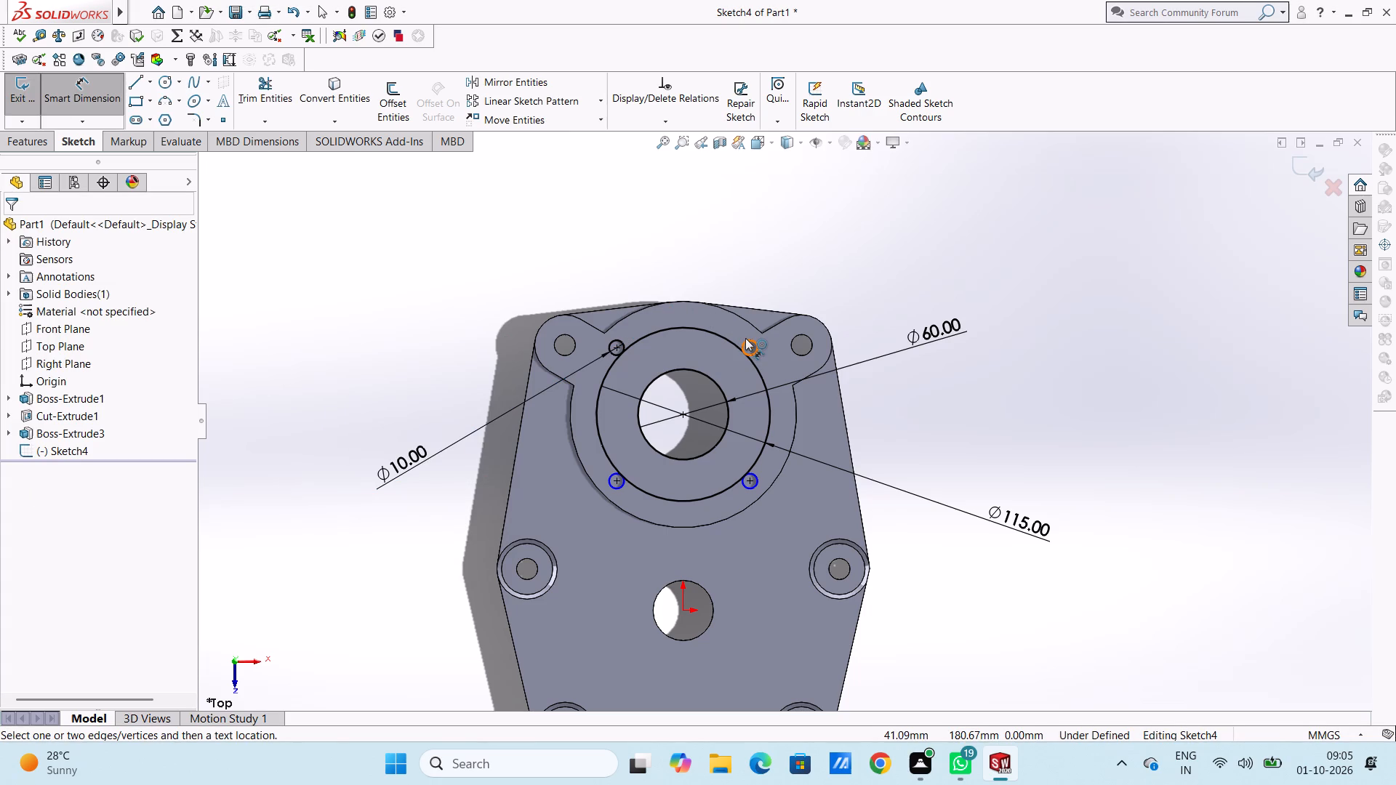
click(746, 338)
click(898, 220)
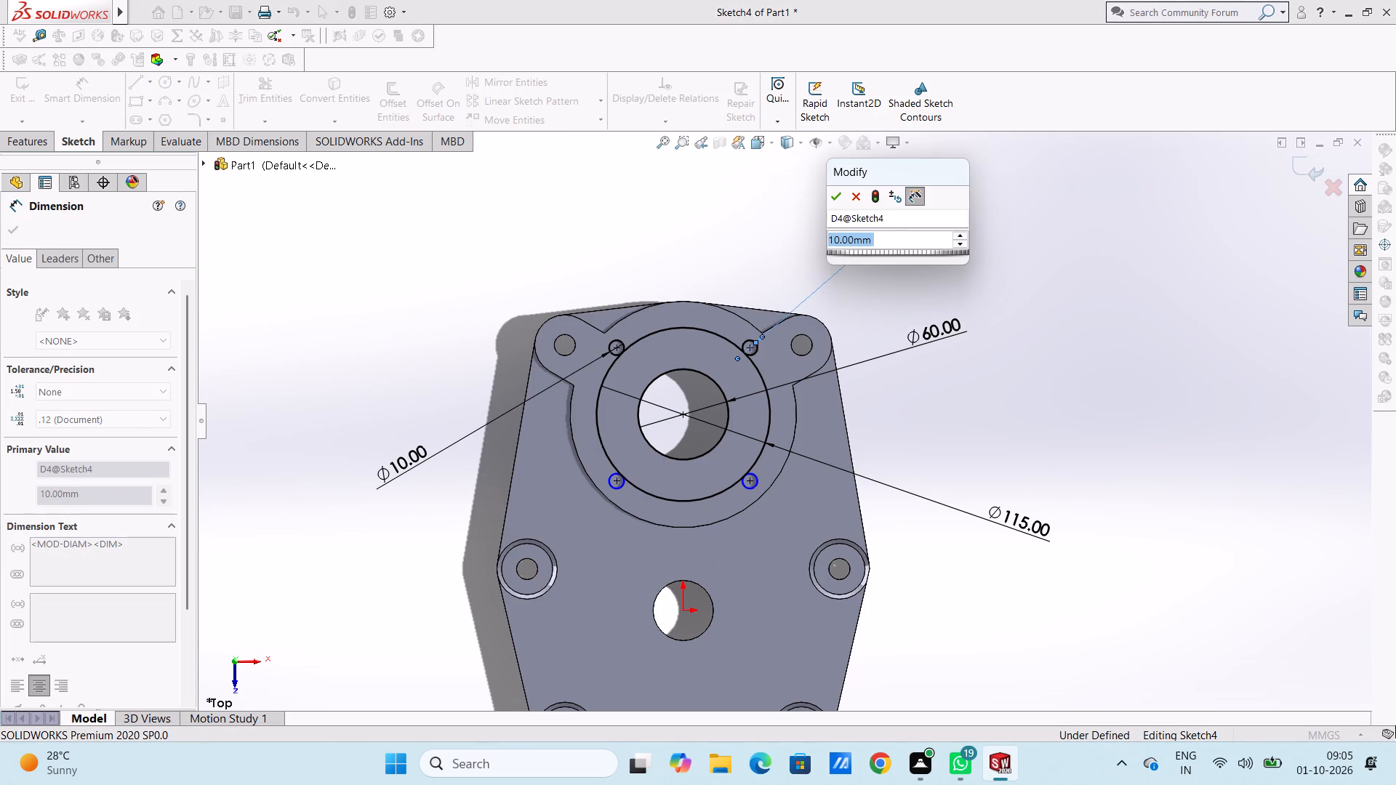
click(838, 196)
click(790, 209)
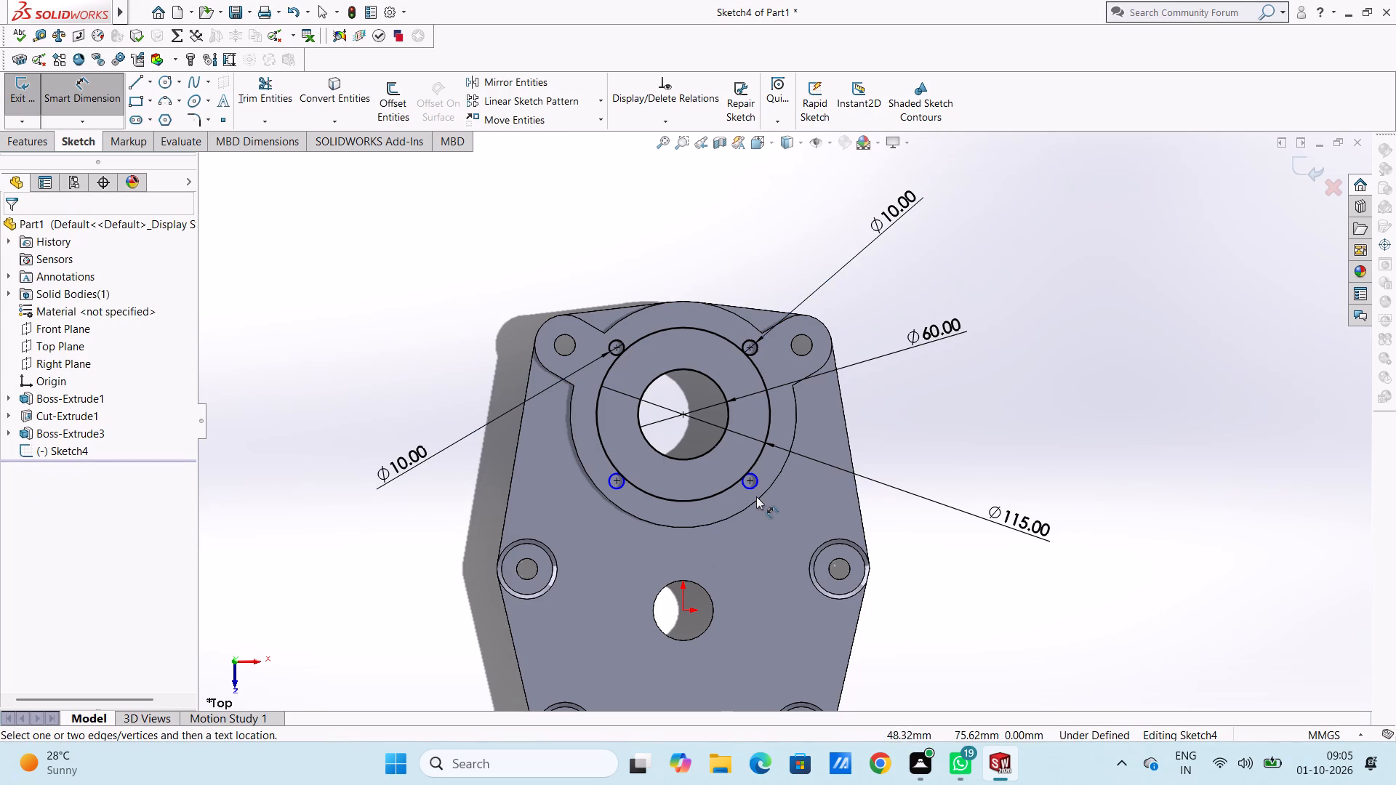
Dimension the two small hole circles on the side facing the plate's centre hole as 10 mm in diameter.
click(752, 492)
click(1046, 565)
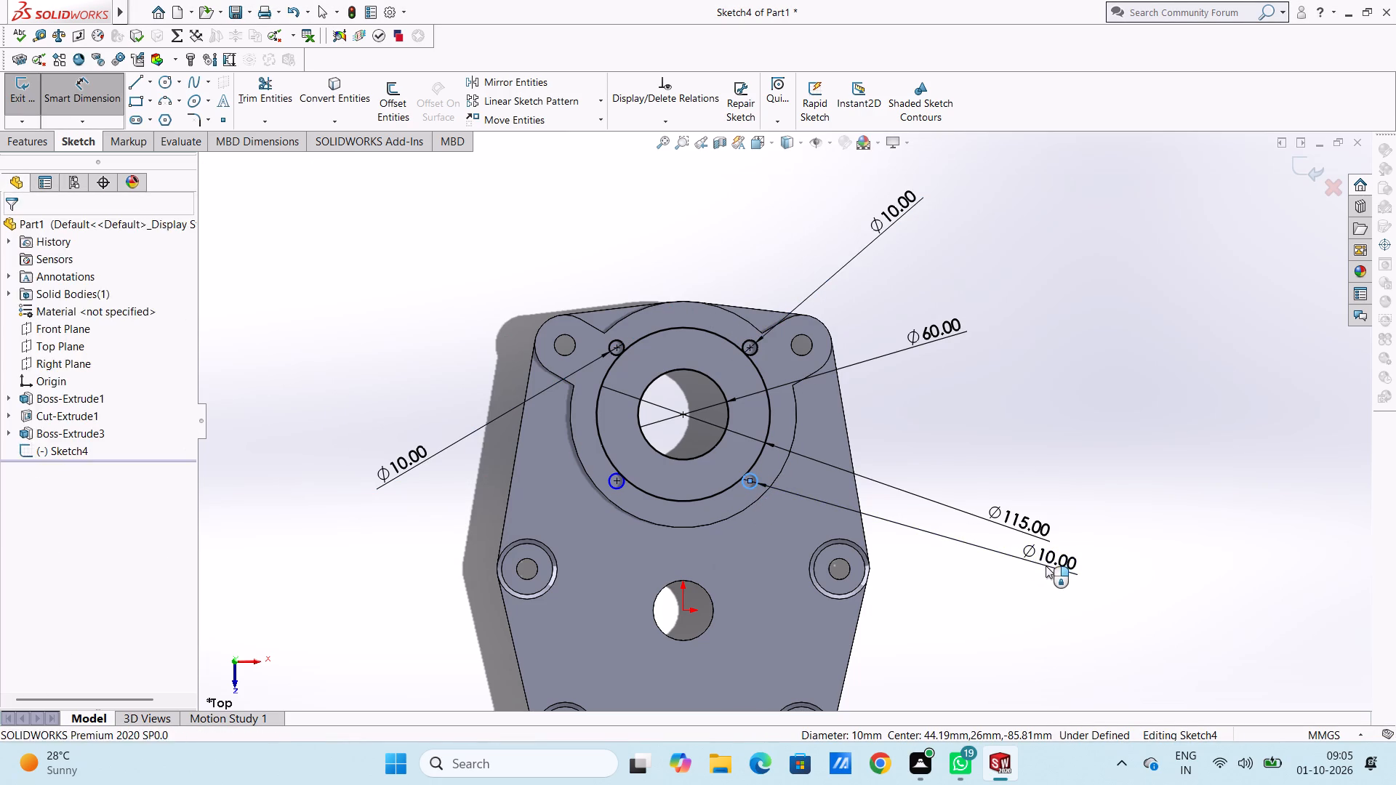
click(979, 549)
click(939, 512)
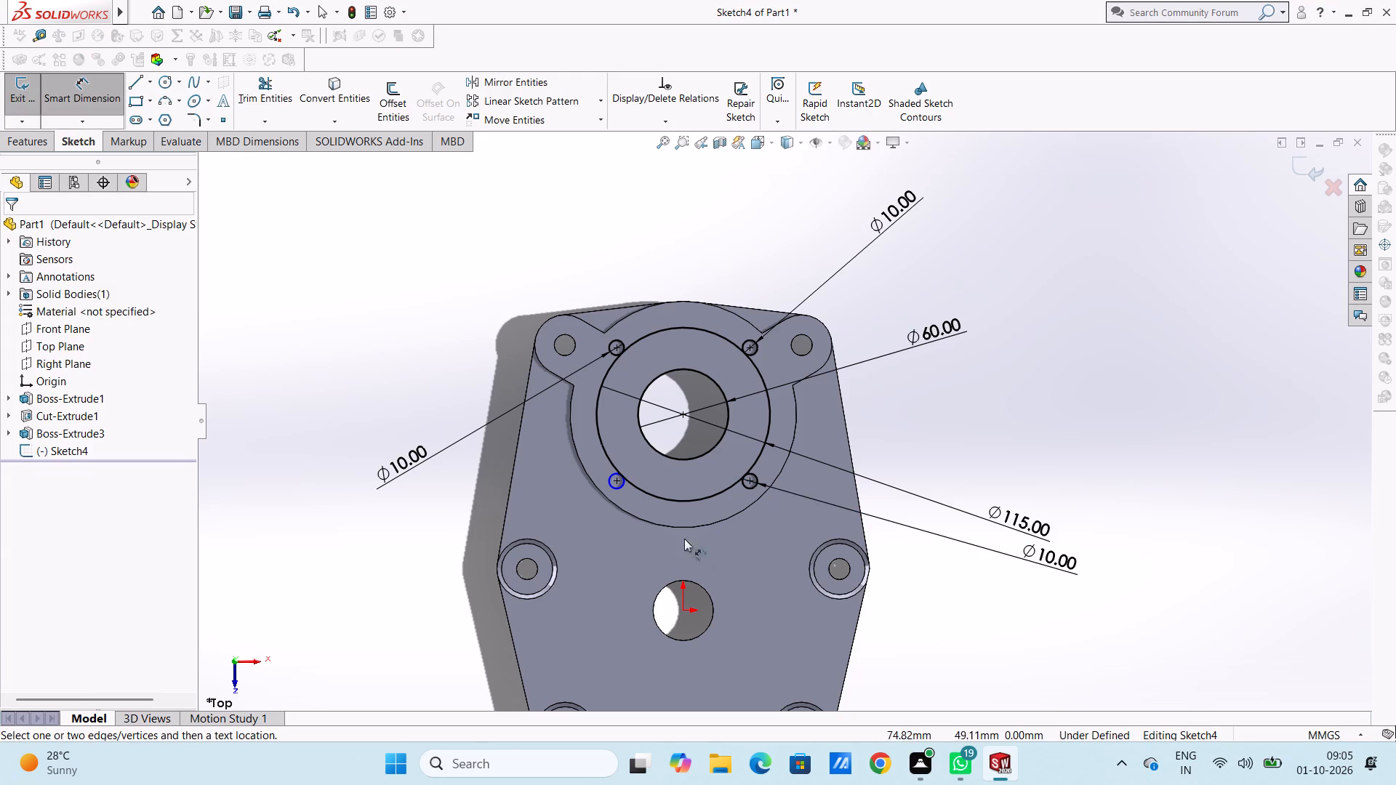
click(613, 491)
click(441, 546)
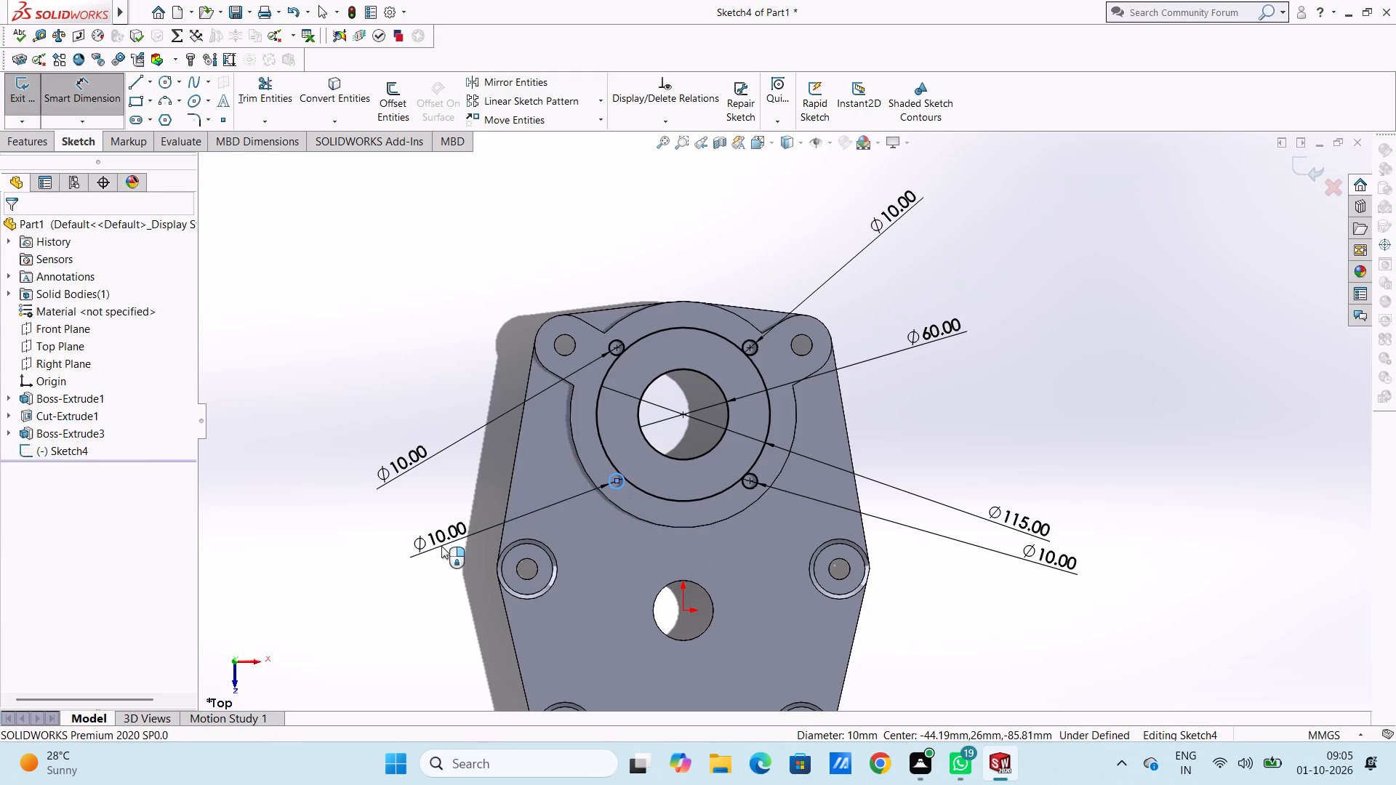
click(381, 529)
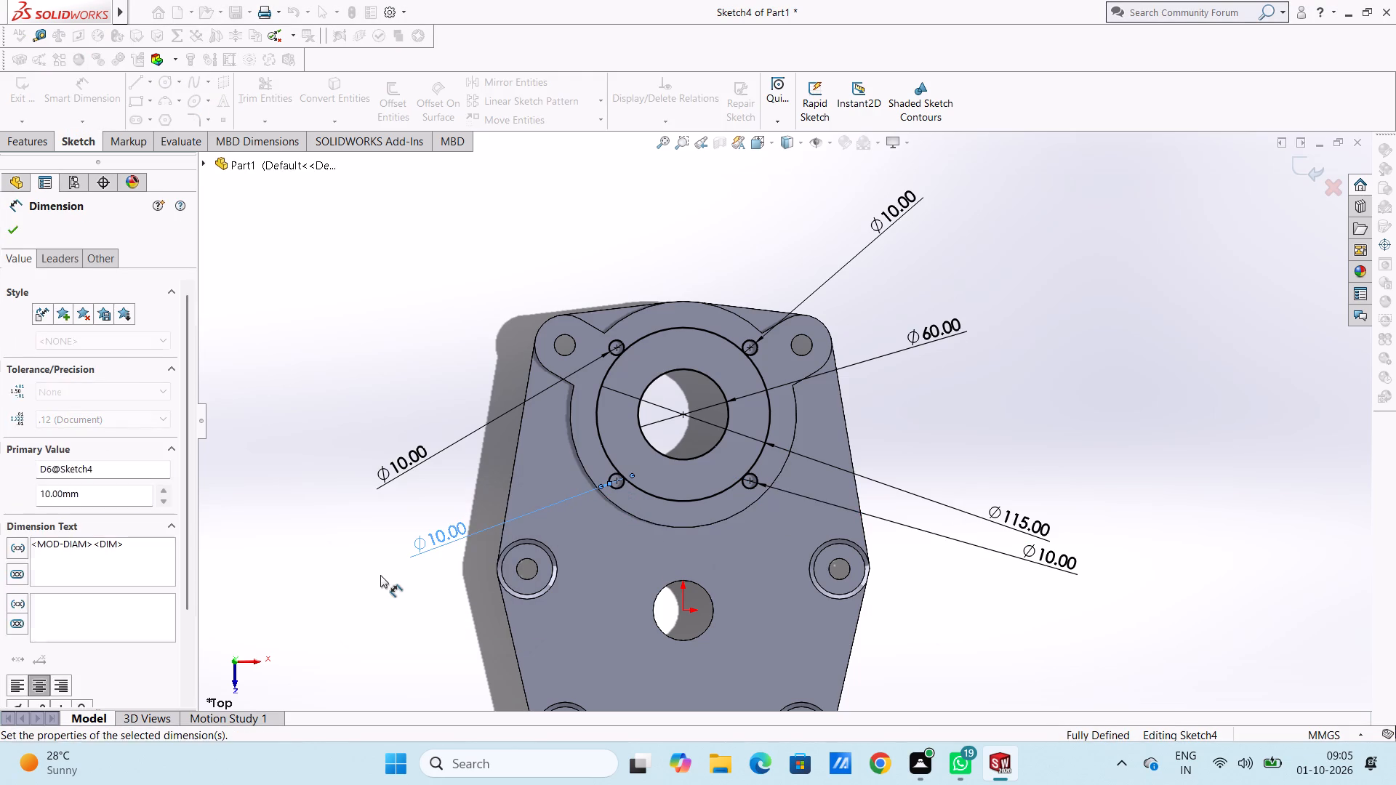
click(380, 575)
key(Escape)
key(Escape)
middle_drag(380, 575, 333, 512)
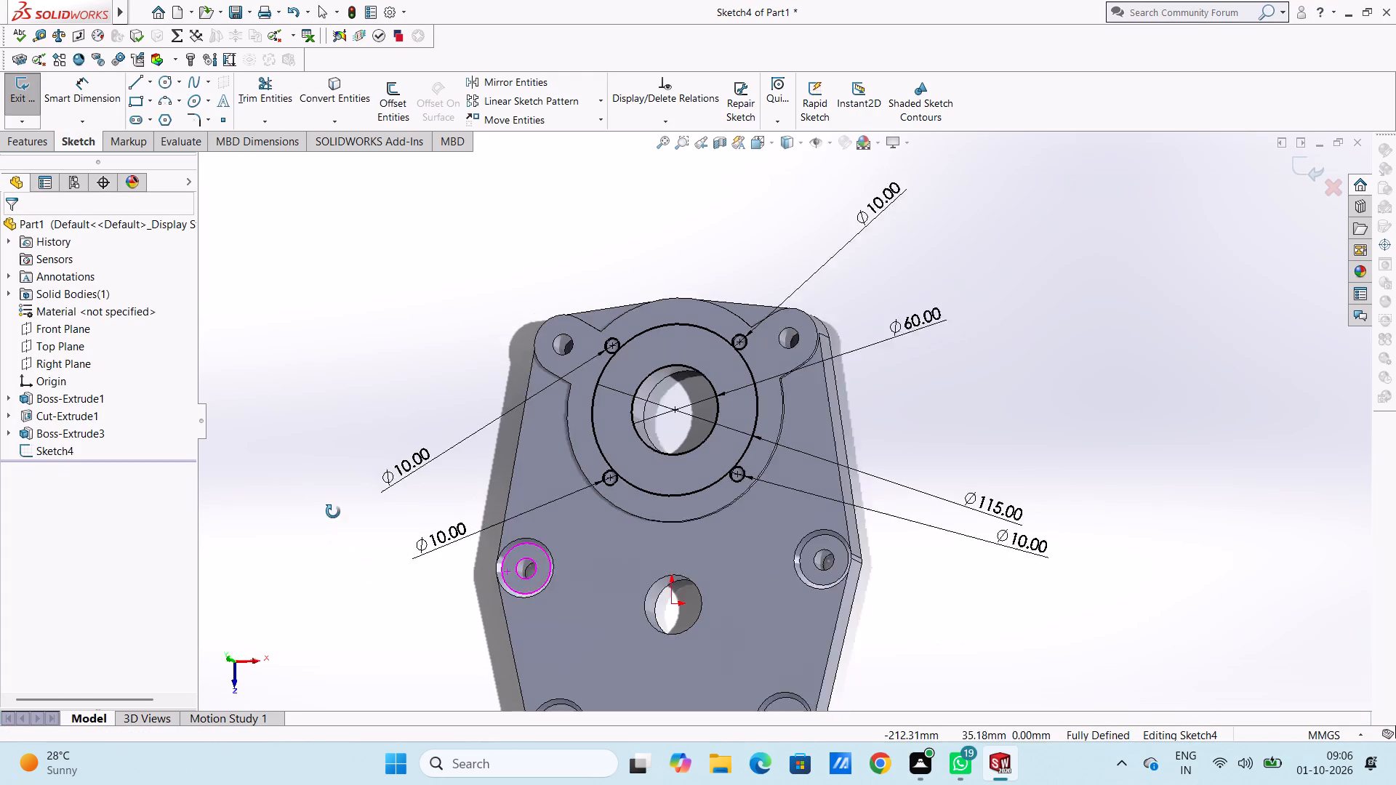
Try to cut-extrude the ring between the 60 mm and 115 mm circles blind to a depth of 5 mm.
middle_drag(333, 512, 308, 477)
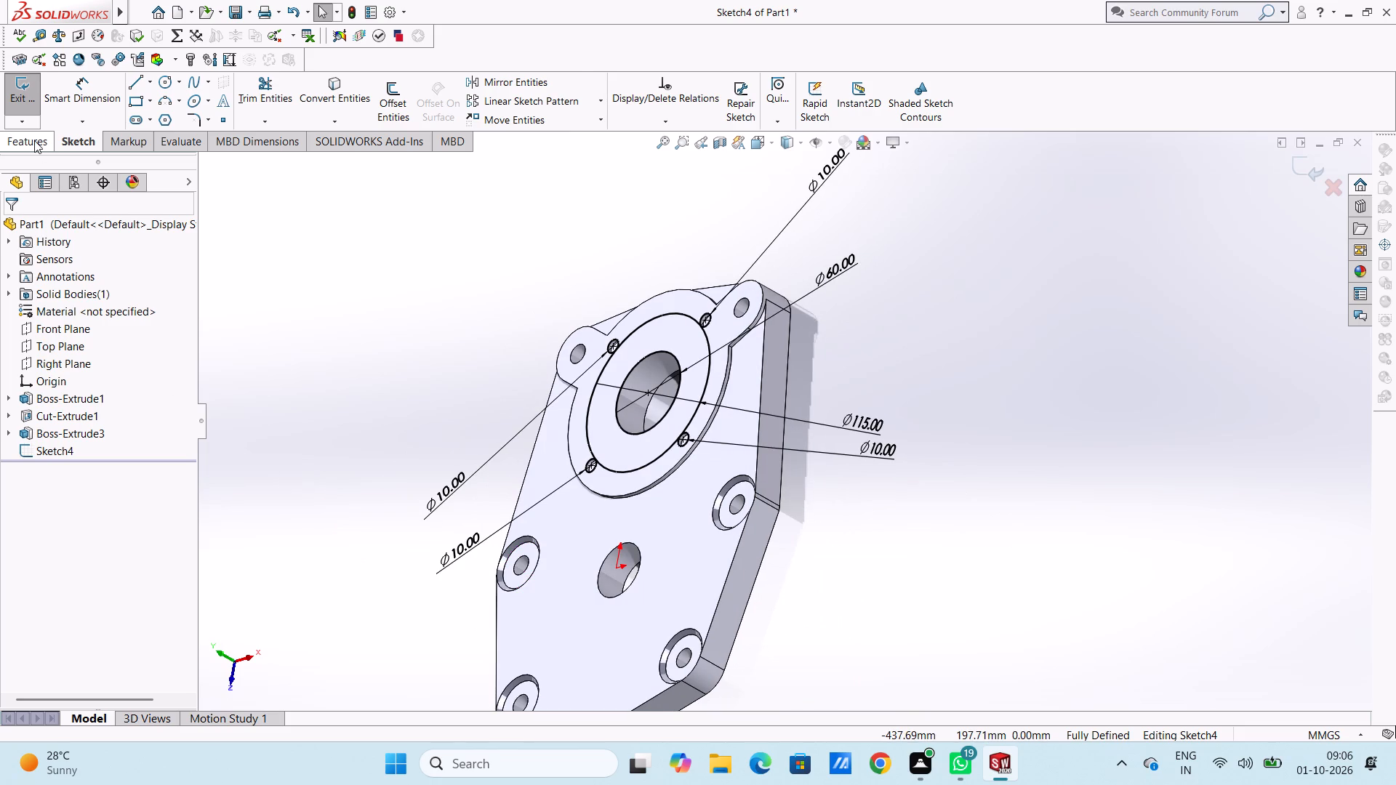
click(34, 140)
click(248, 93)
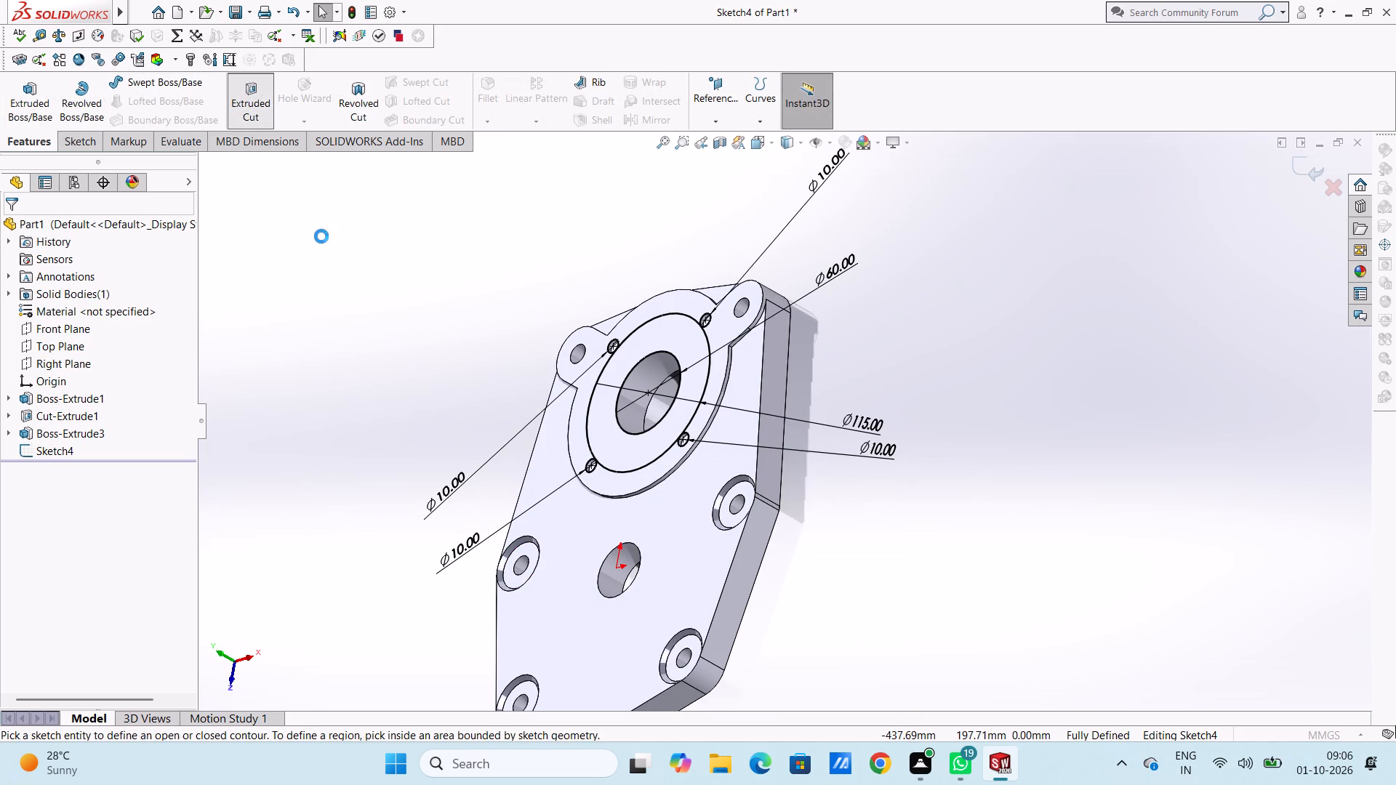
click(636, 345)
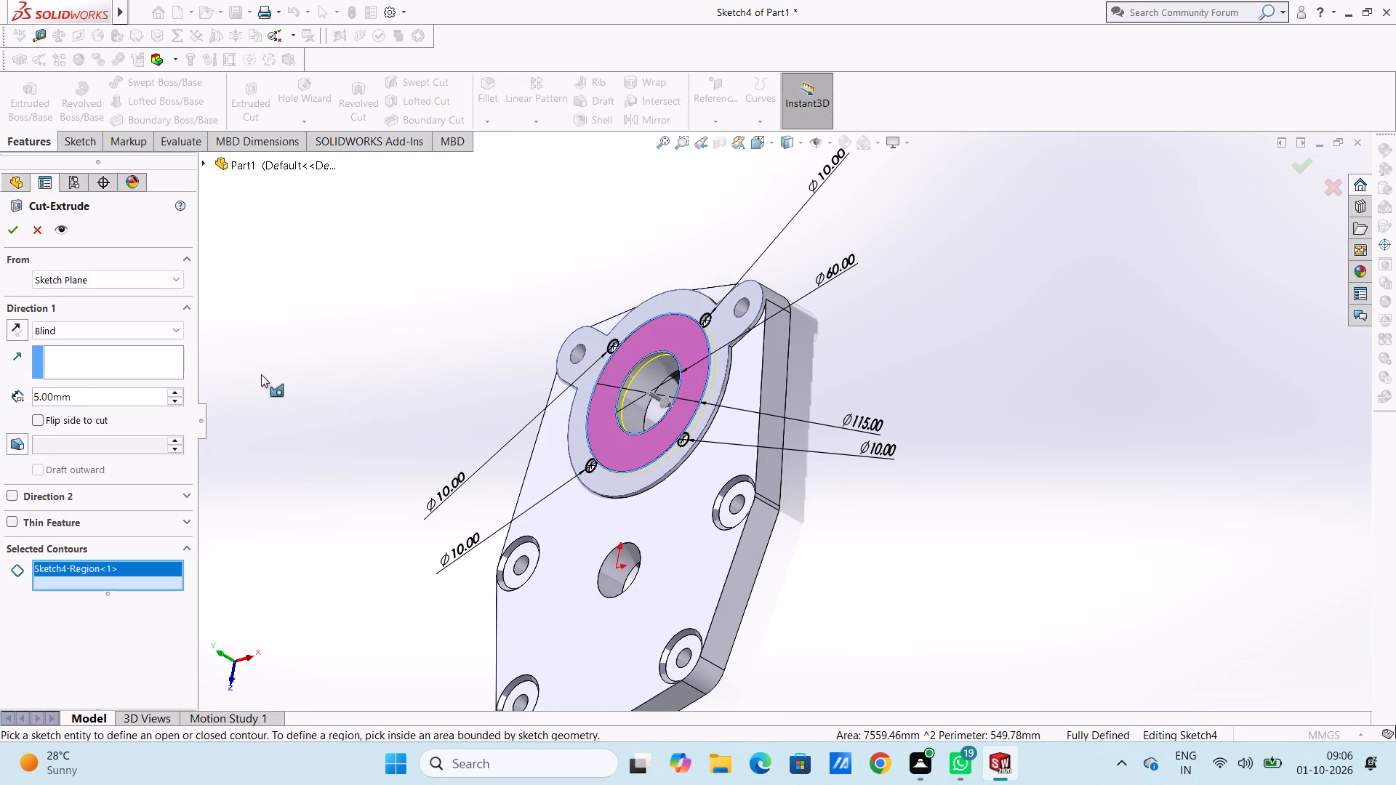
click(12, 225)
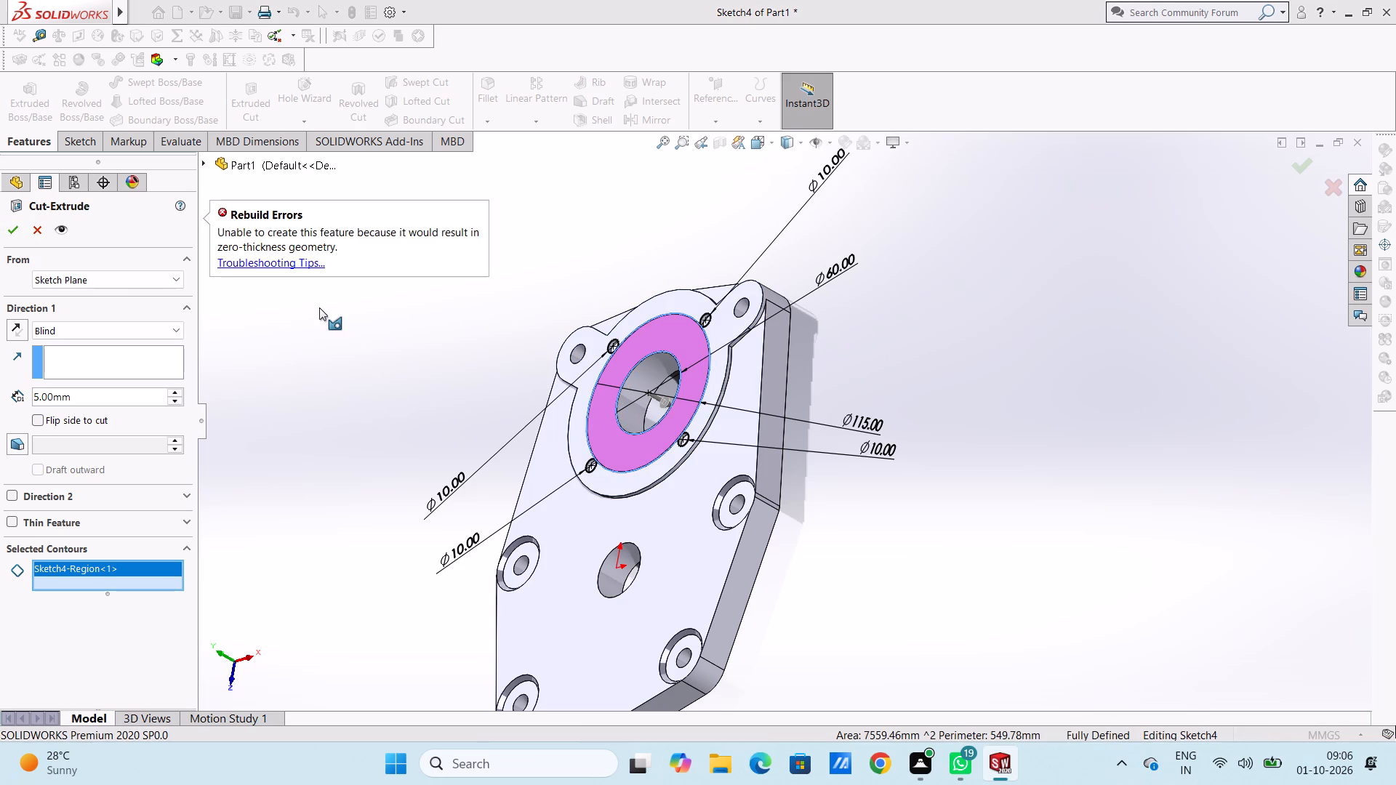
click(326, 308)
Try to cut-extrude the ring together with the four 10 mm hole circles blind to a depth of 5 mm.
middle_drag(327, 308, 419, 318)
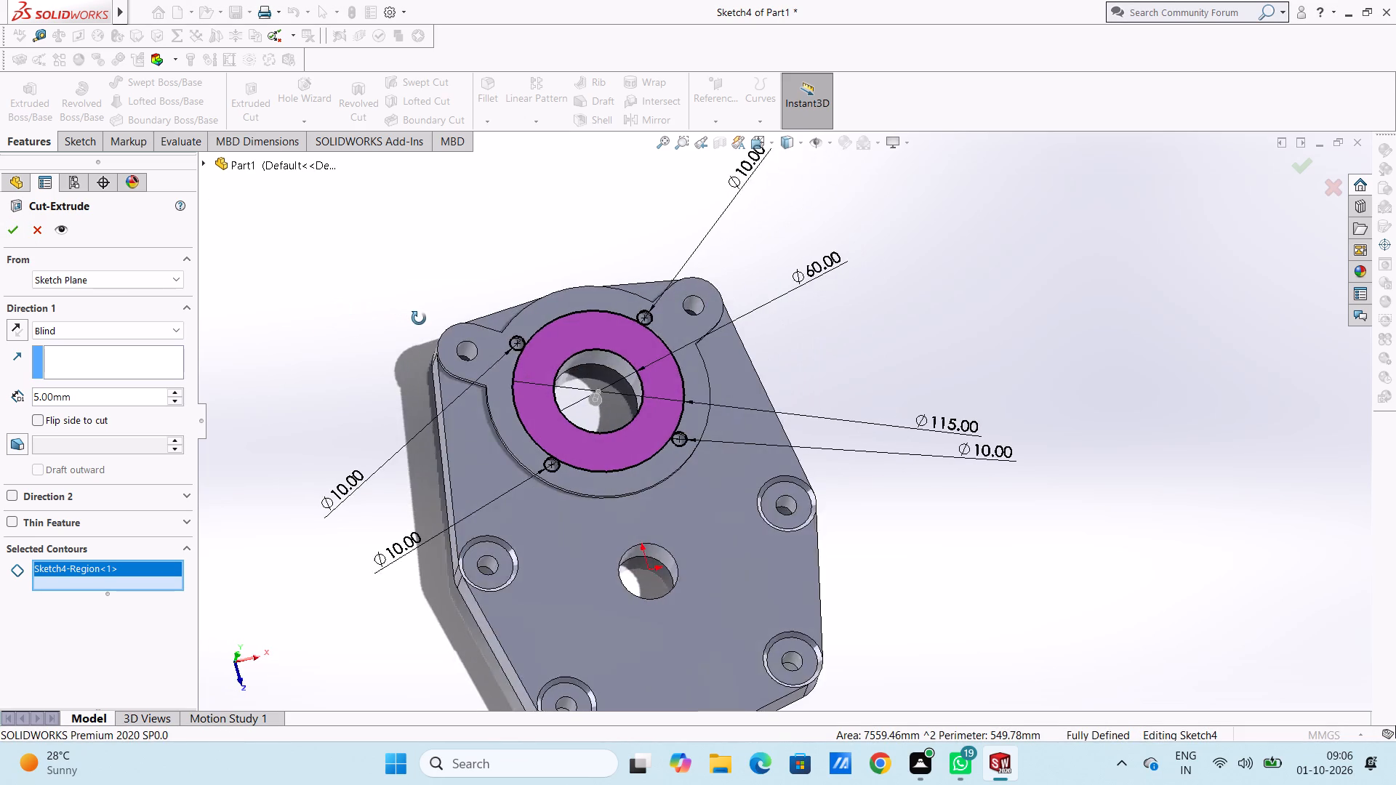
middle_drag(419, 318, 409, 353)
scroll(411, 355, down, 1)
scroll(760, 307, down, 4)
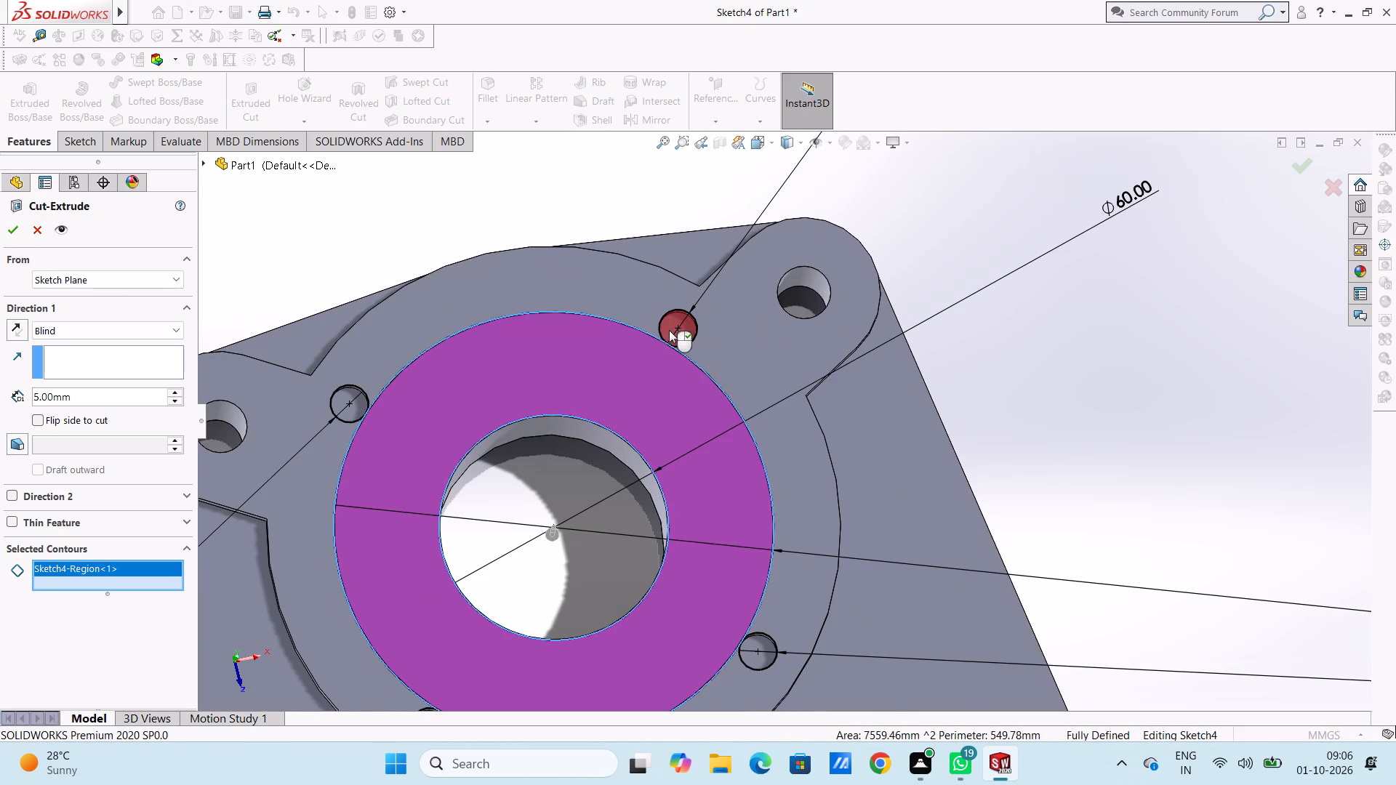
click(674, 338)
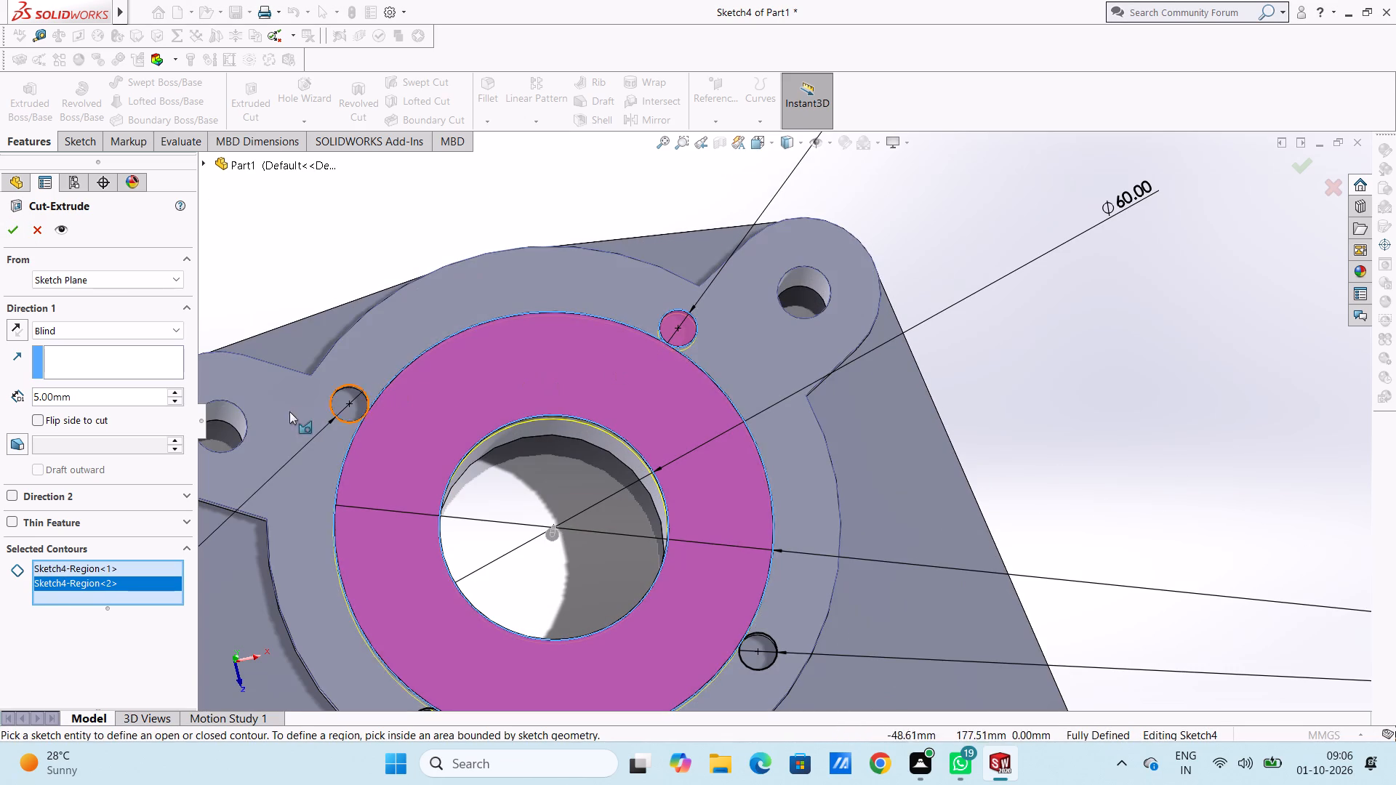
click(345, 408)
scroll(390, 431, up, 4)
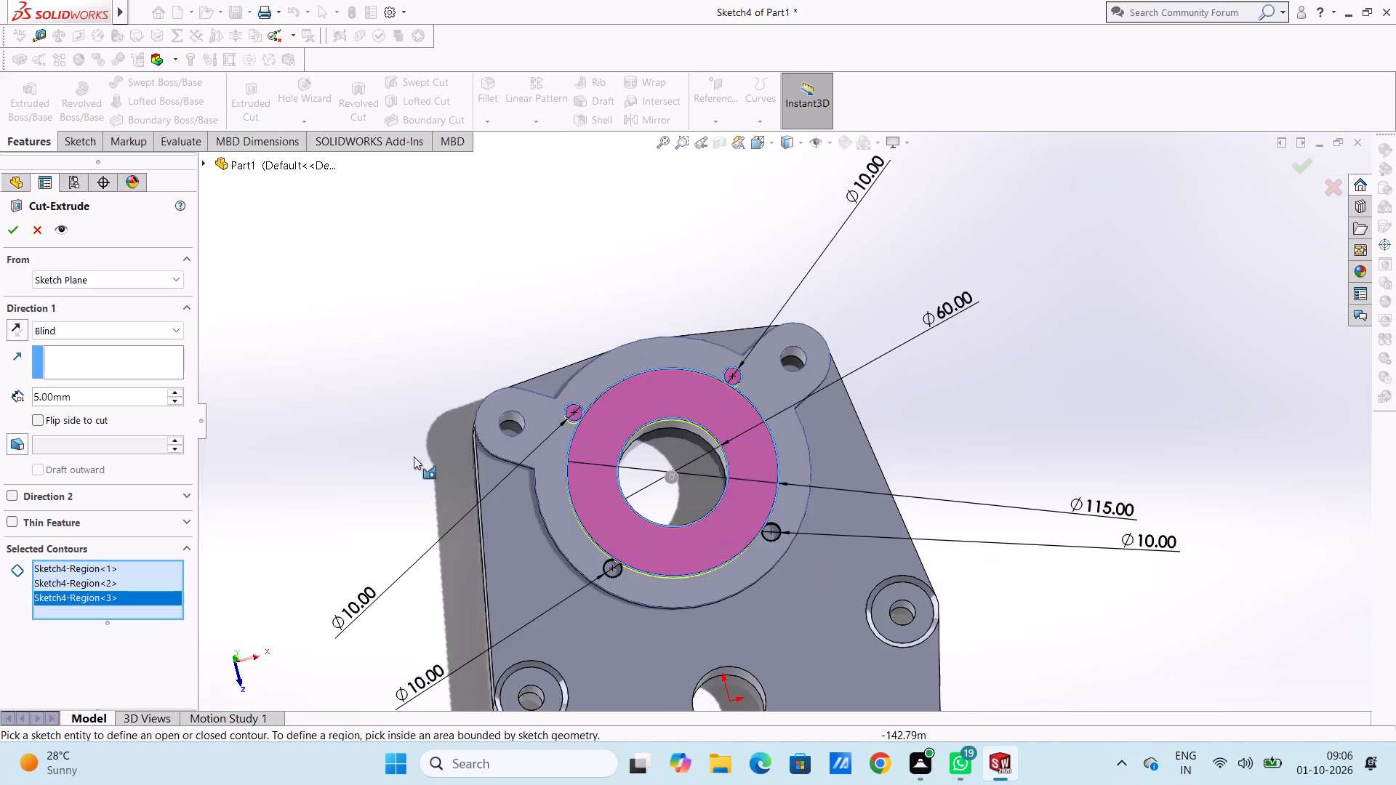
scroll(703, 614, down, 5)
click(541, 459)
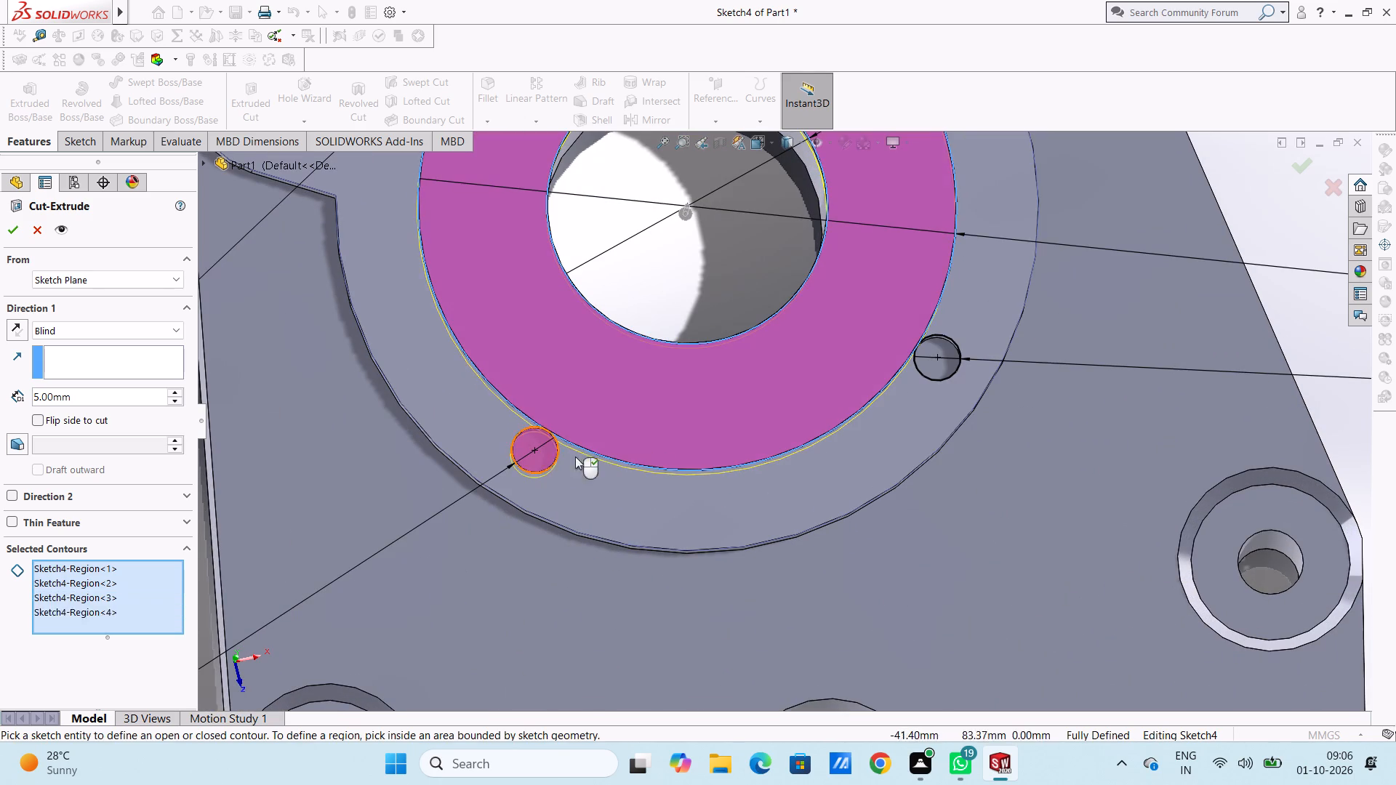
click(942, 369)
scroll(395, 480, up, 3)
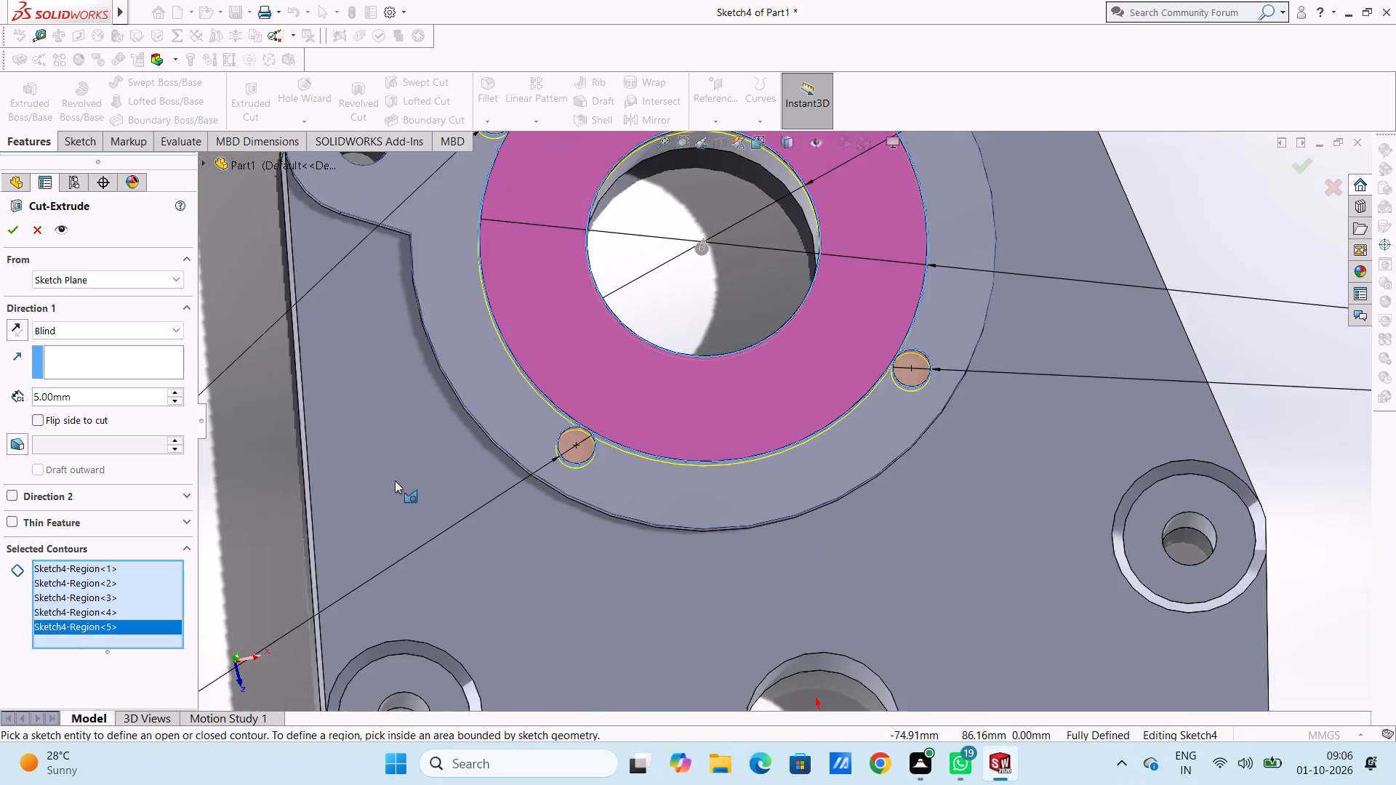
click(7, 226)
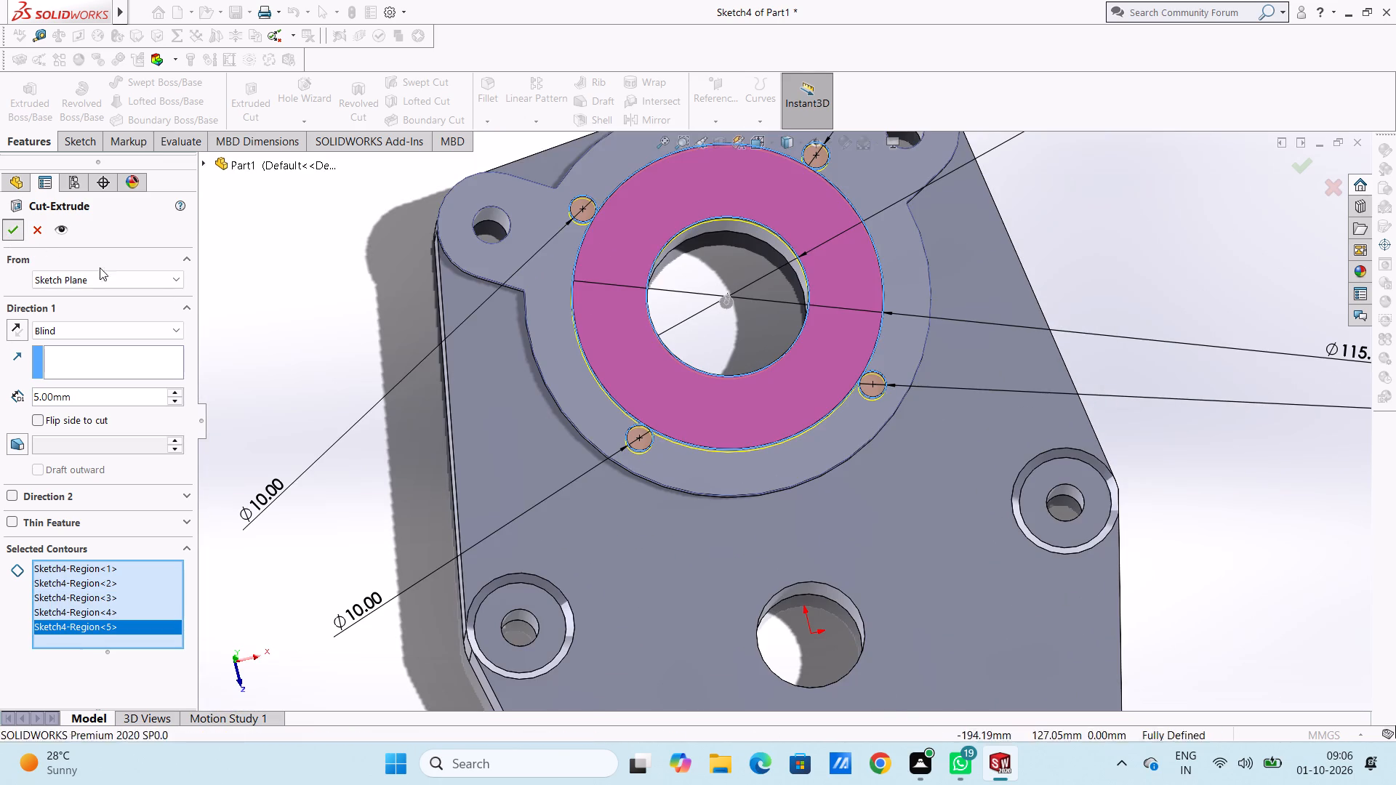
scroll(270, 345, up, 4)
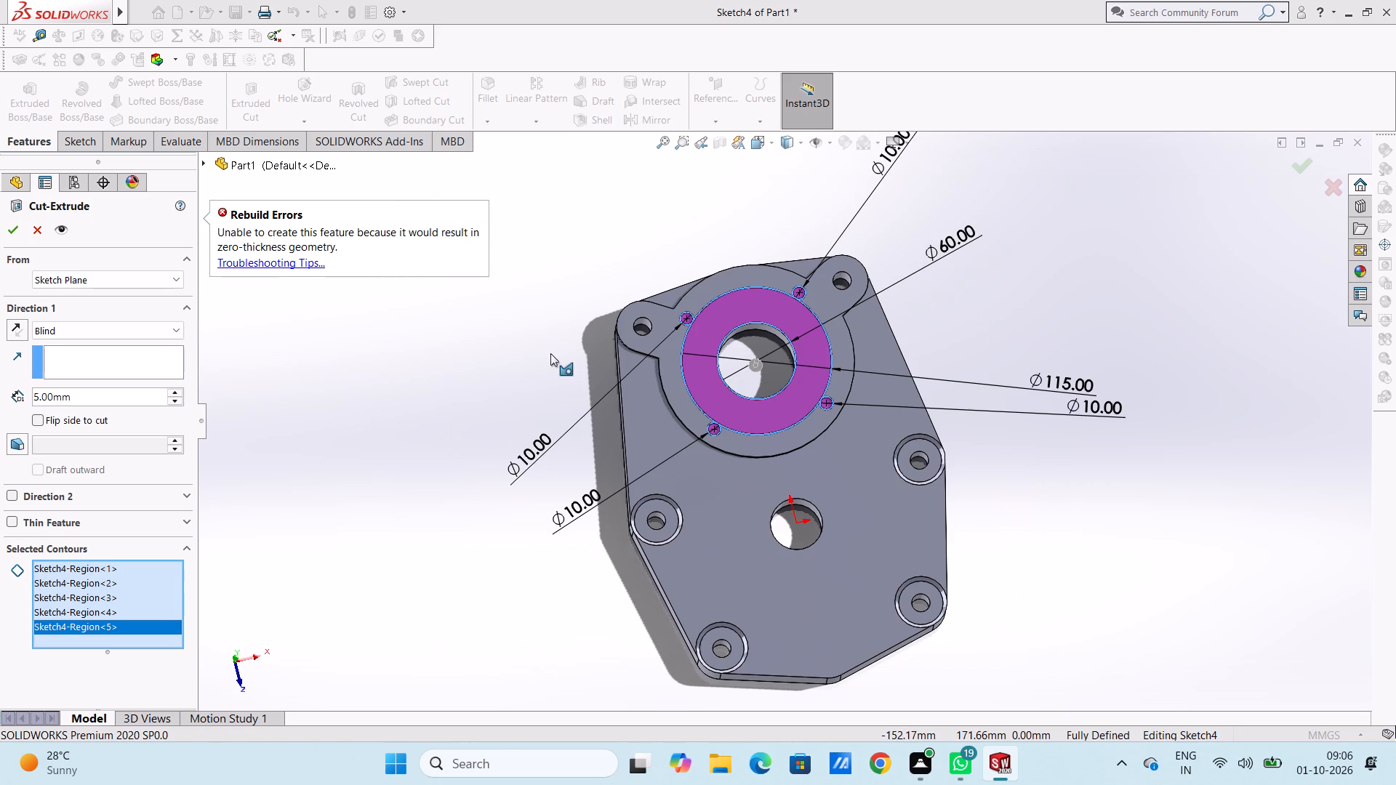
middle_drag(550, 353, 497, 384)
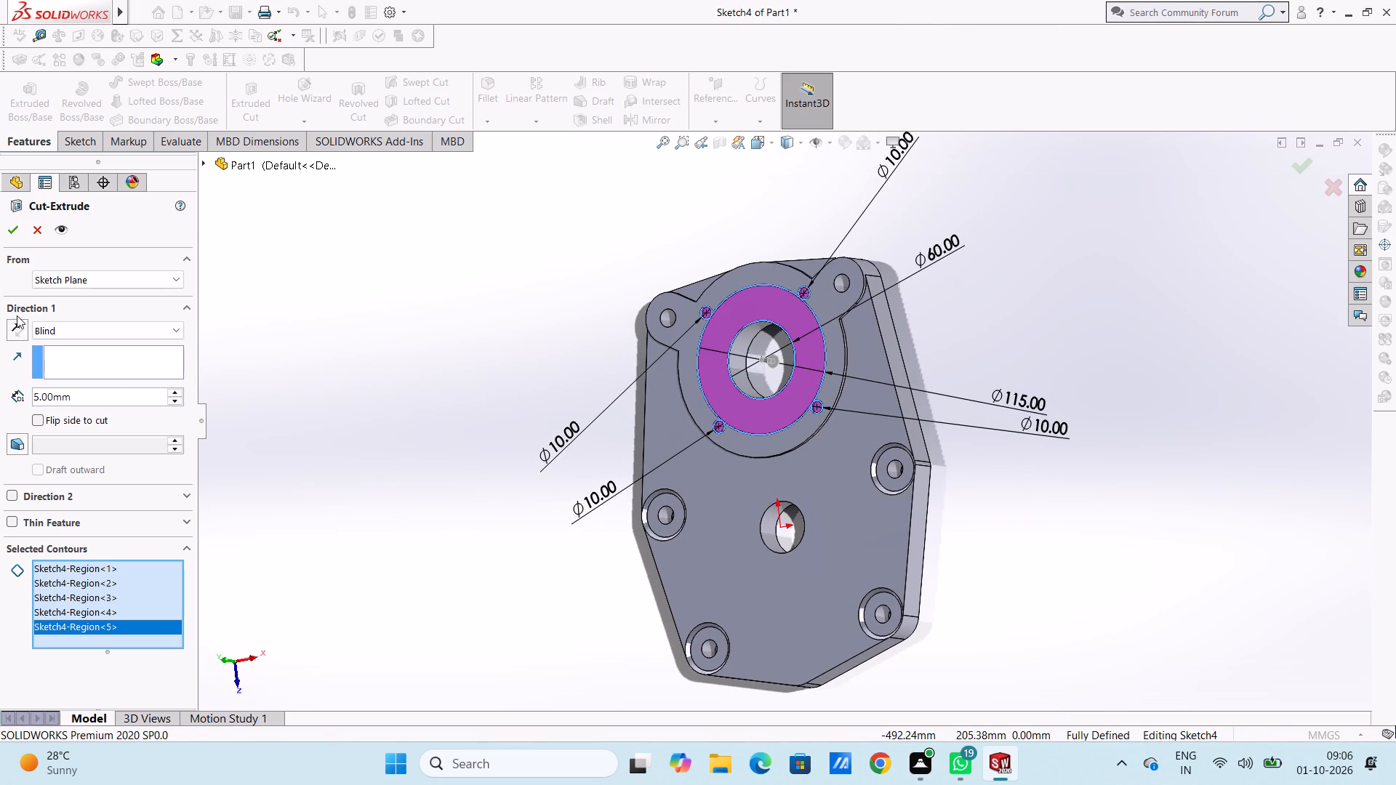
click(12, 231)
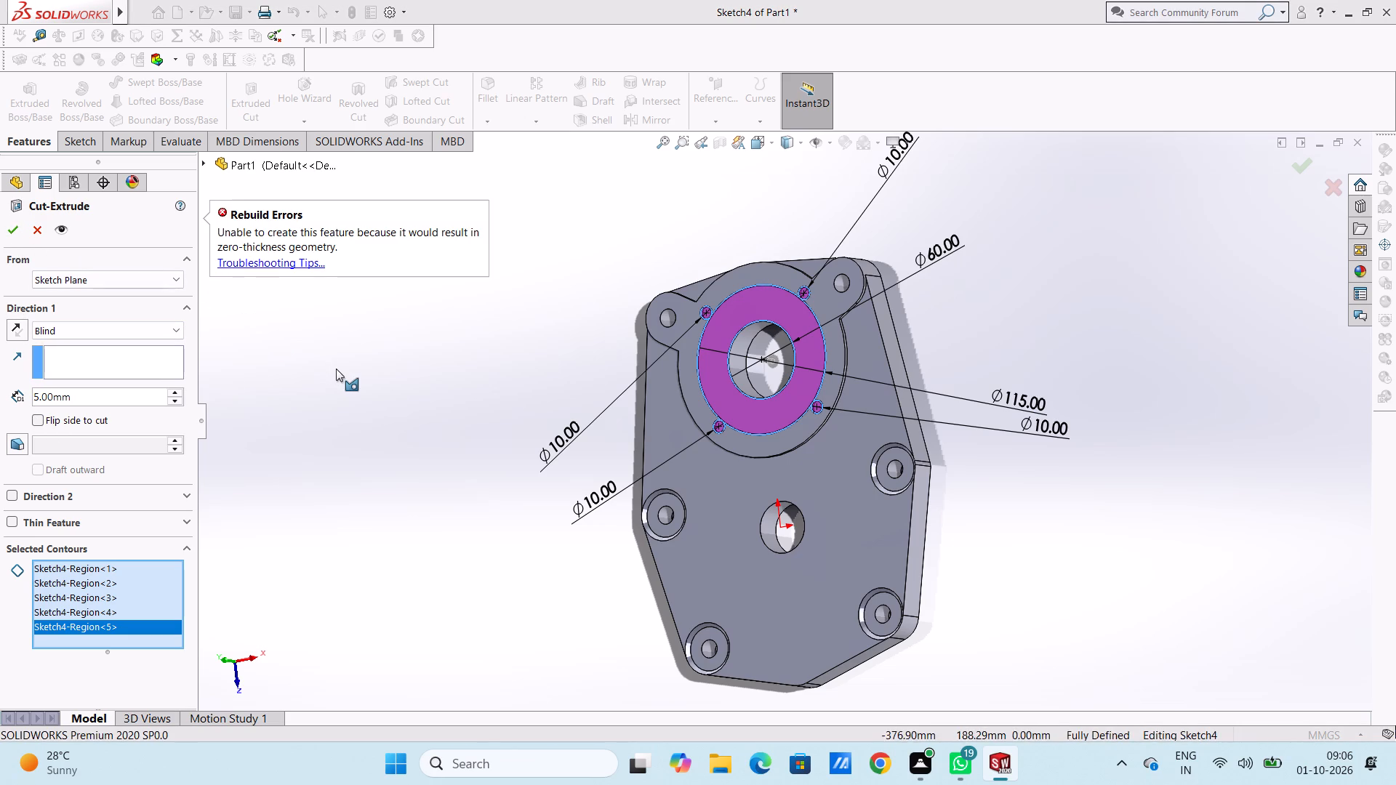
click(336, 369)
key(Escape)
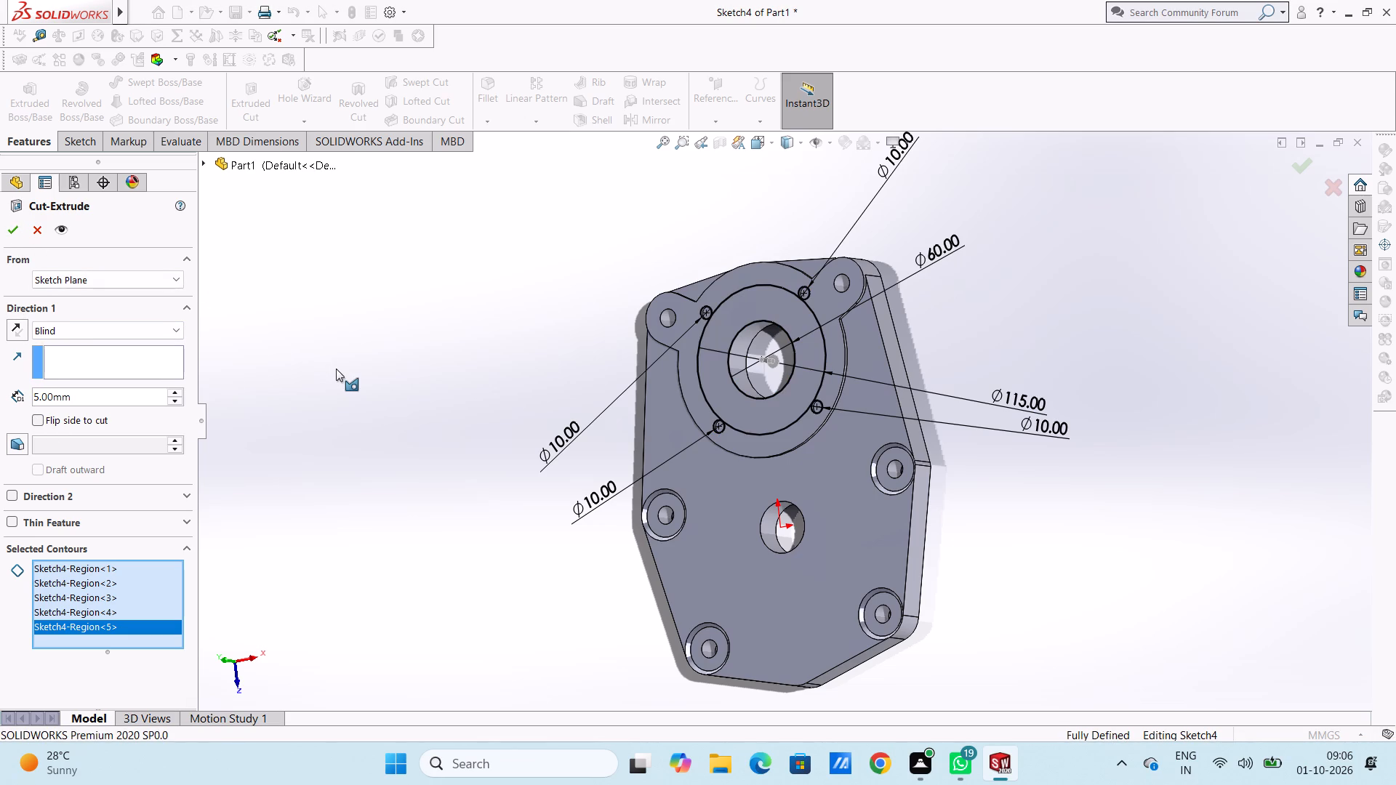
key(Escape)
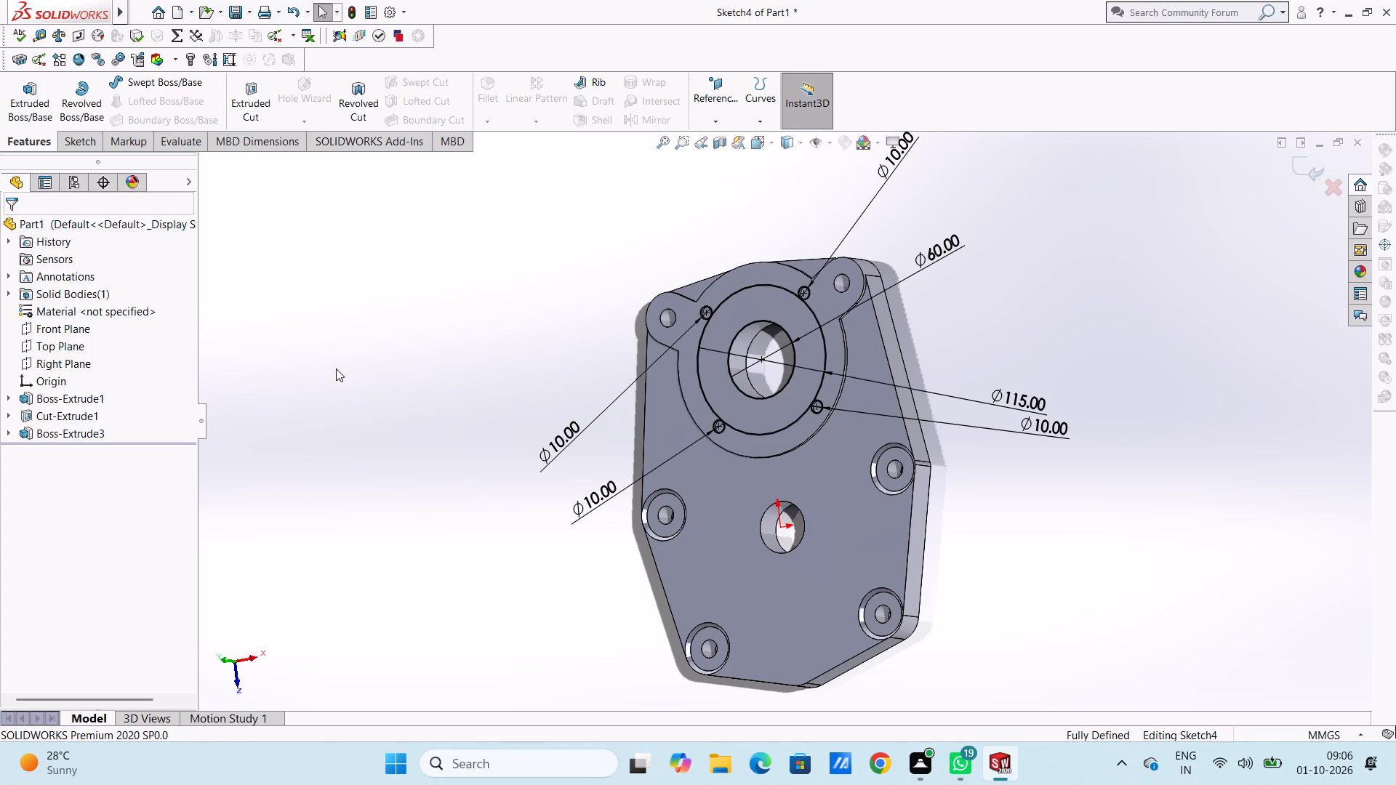
Undo the four small hole circles and their 10 mm diameter dimensions in the recess sketch.
key(ctrl+z)
key(ctrl+z)
key(ctrl+z)
key(ctrl+z)
key(ctrl+z)
key(ctrl+z)
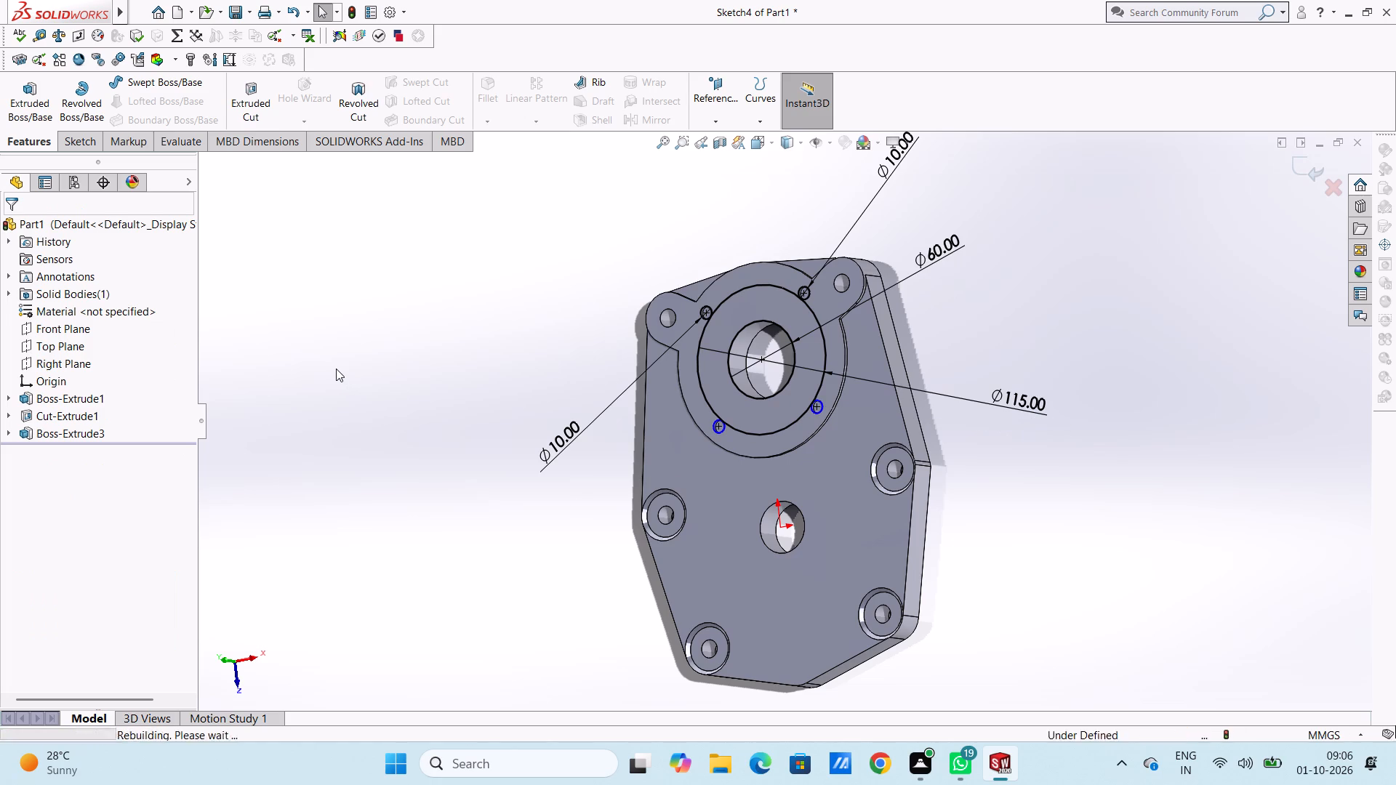
key(ctrl+z)
key(ctrl+z)
key(ctrl+z)
key(ctrl+z)
key(ctrl+z)
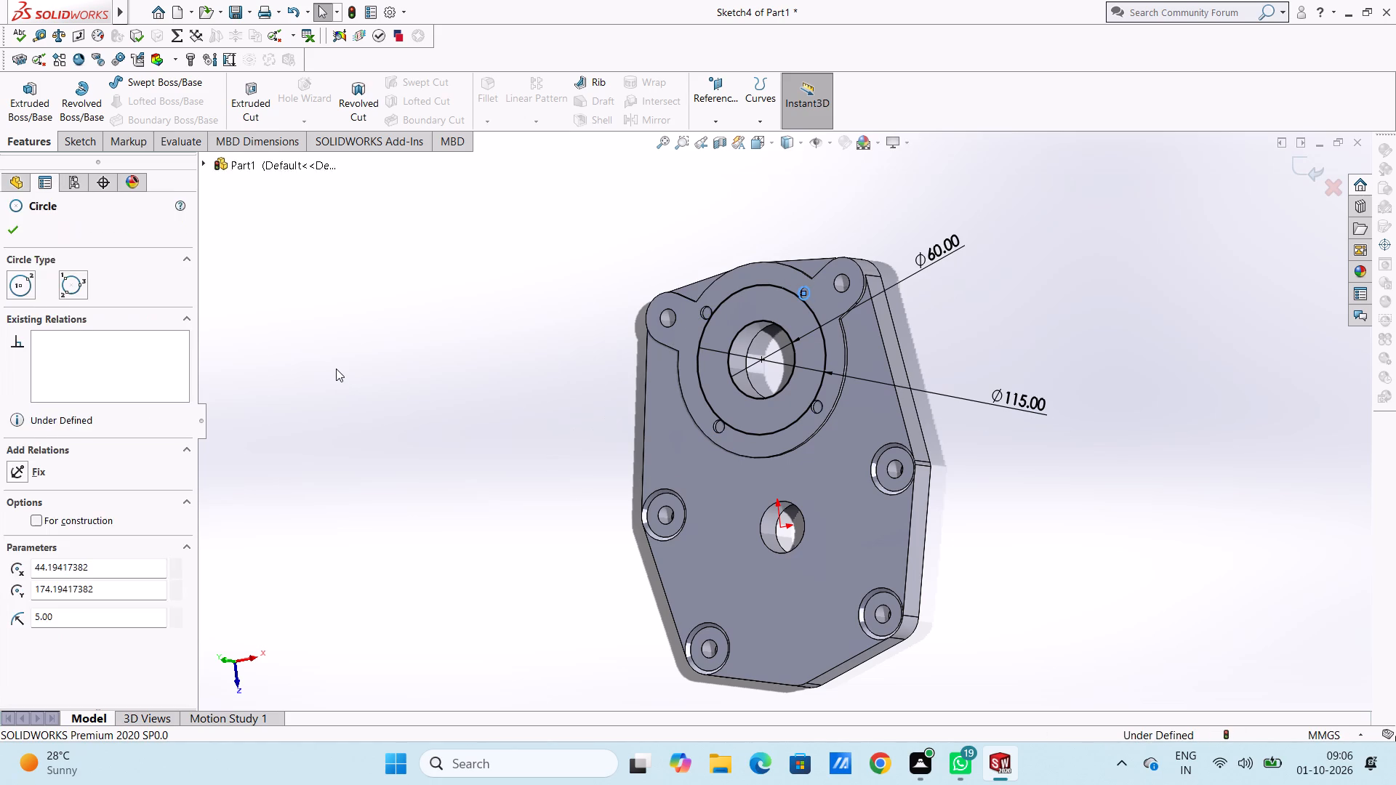
key(ctrl+z)
Set the diameter of the recess sketch's outer circle to 114.8 mm.
key(ctrl+5)
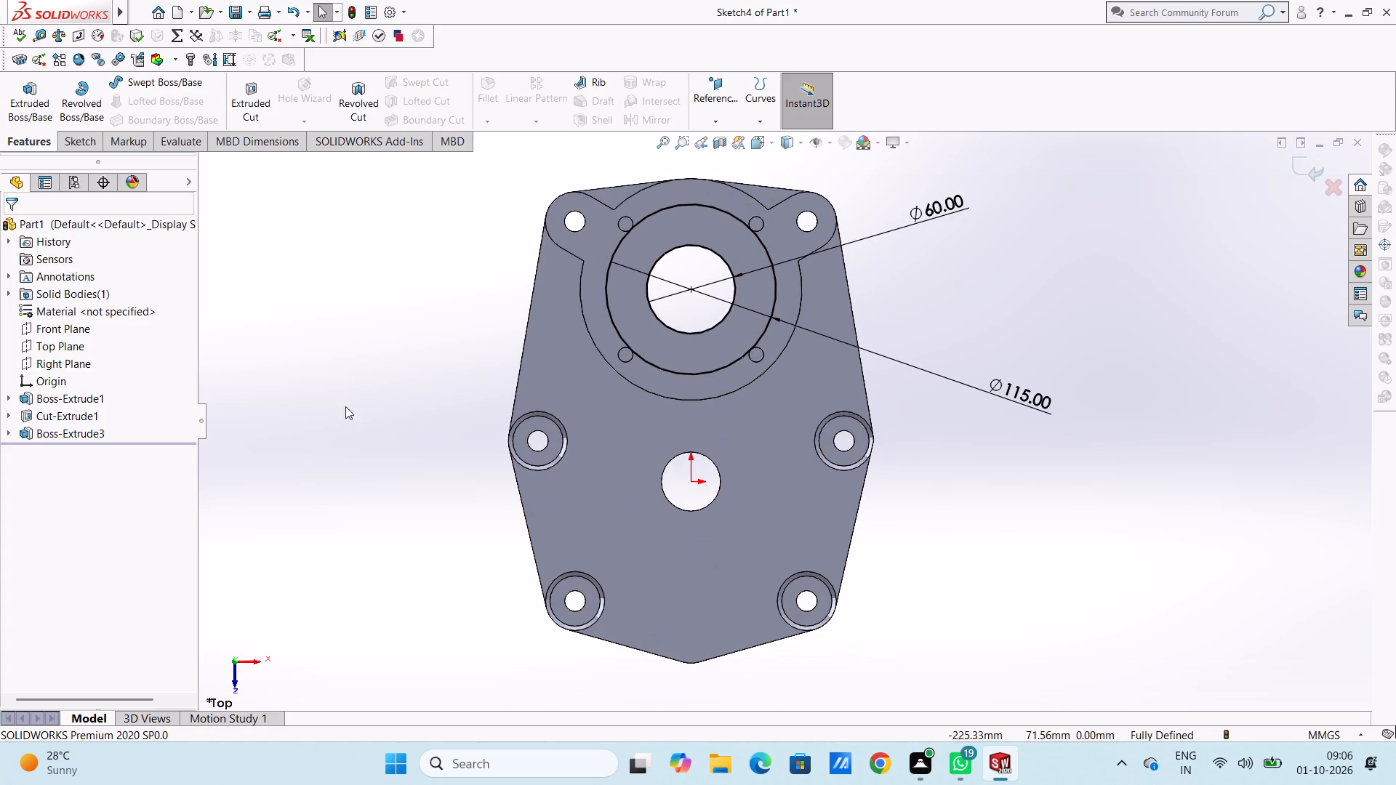
double_click(1032, 405)
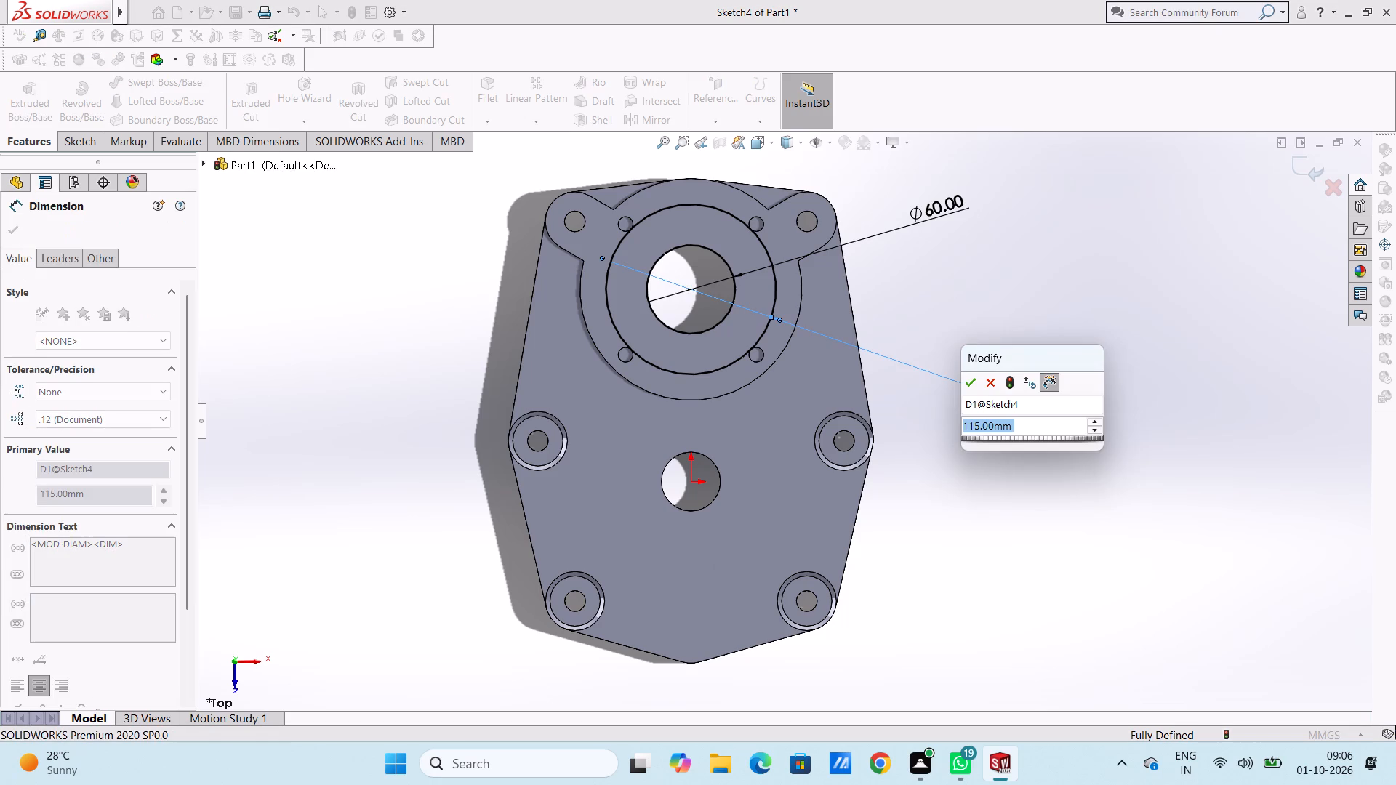
text(114)
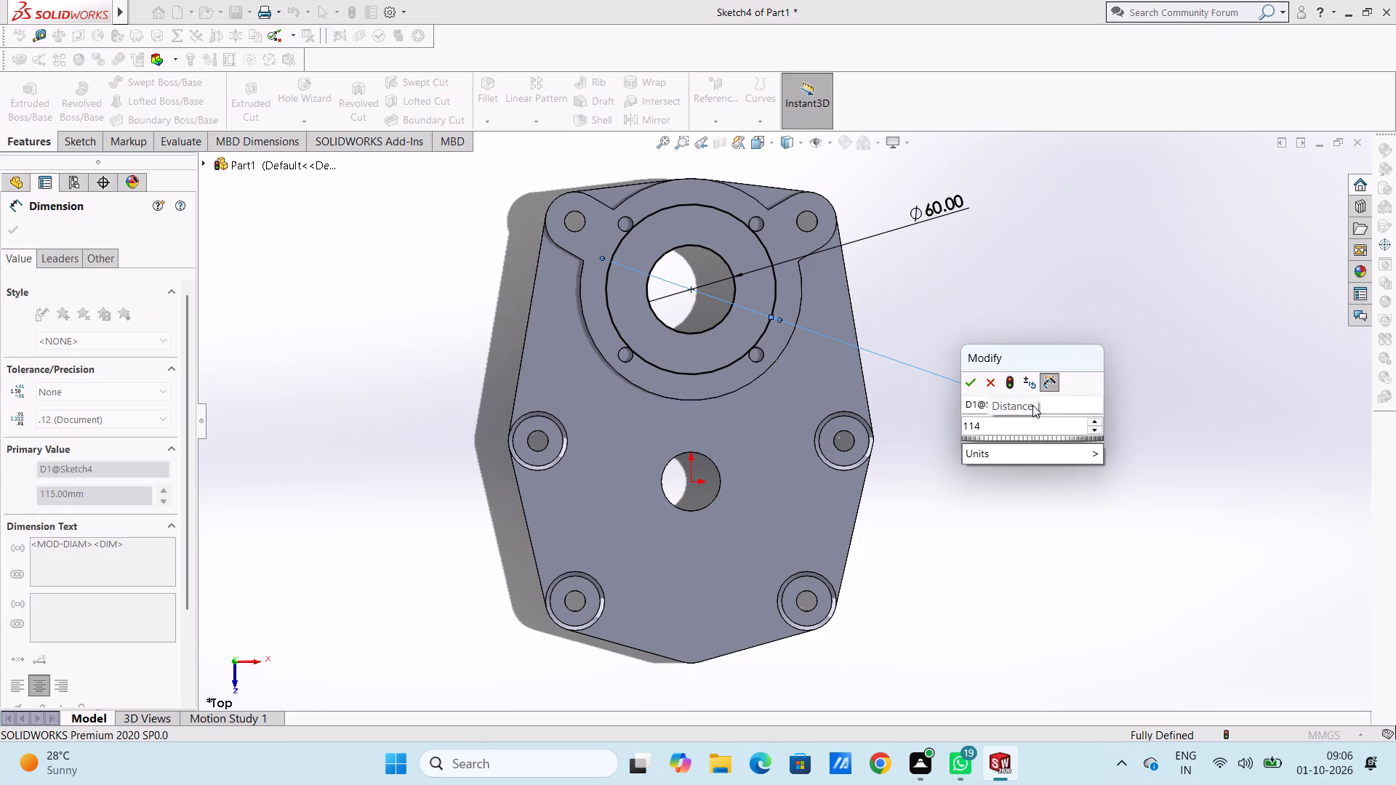
text(.8)
key(Return)
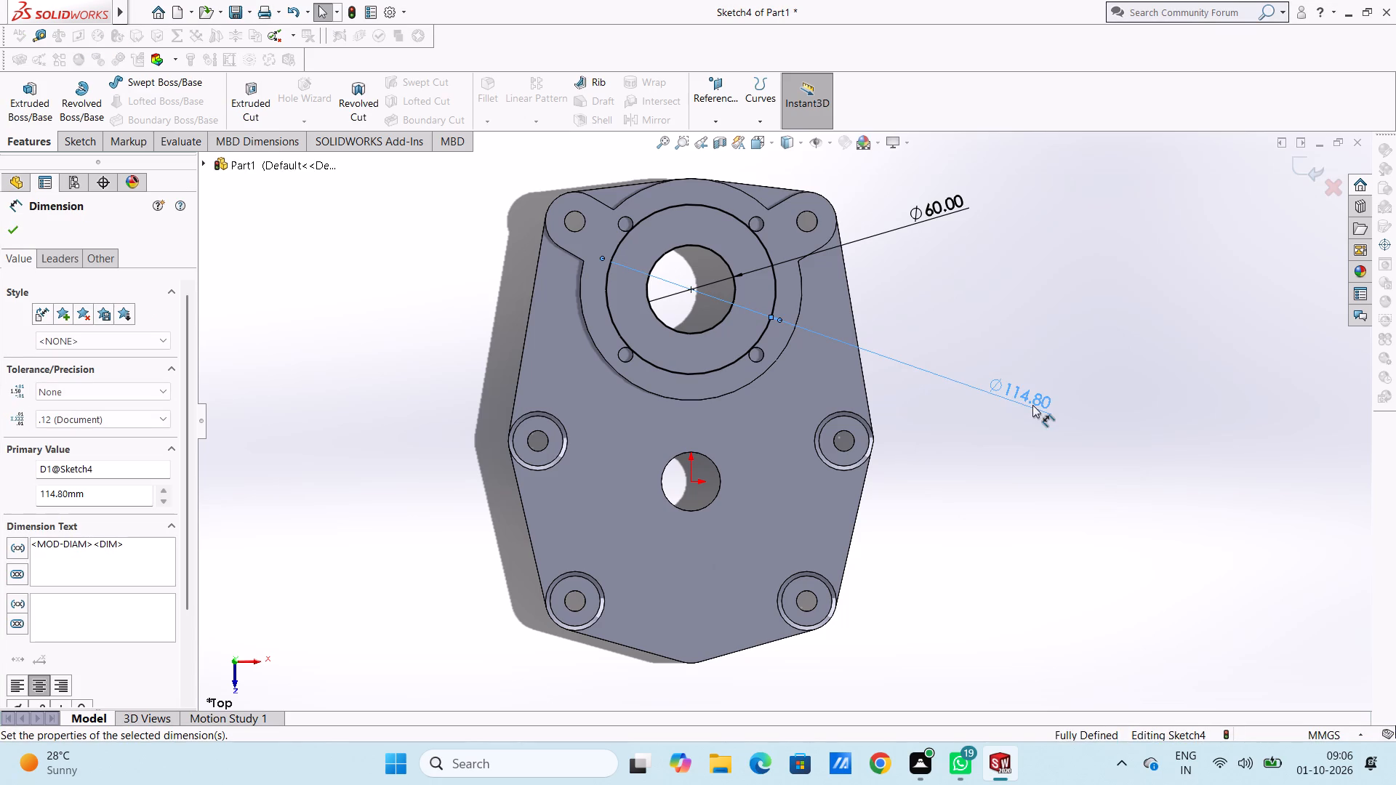
click(335, 327)
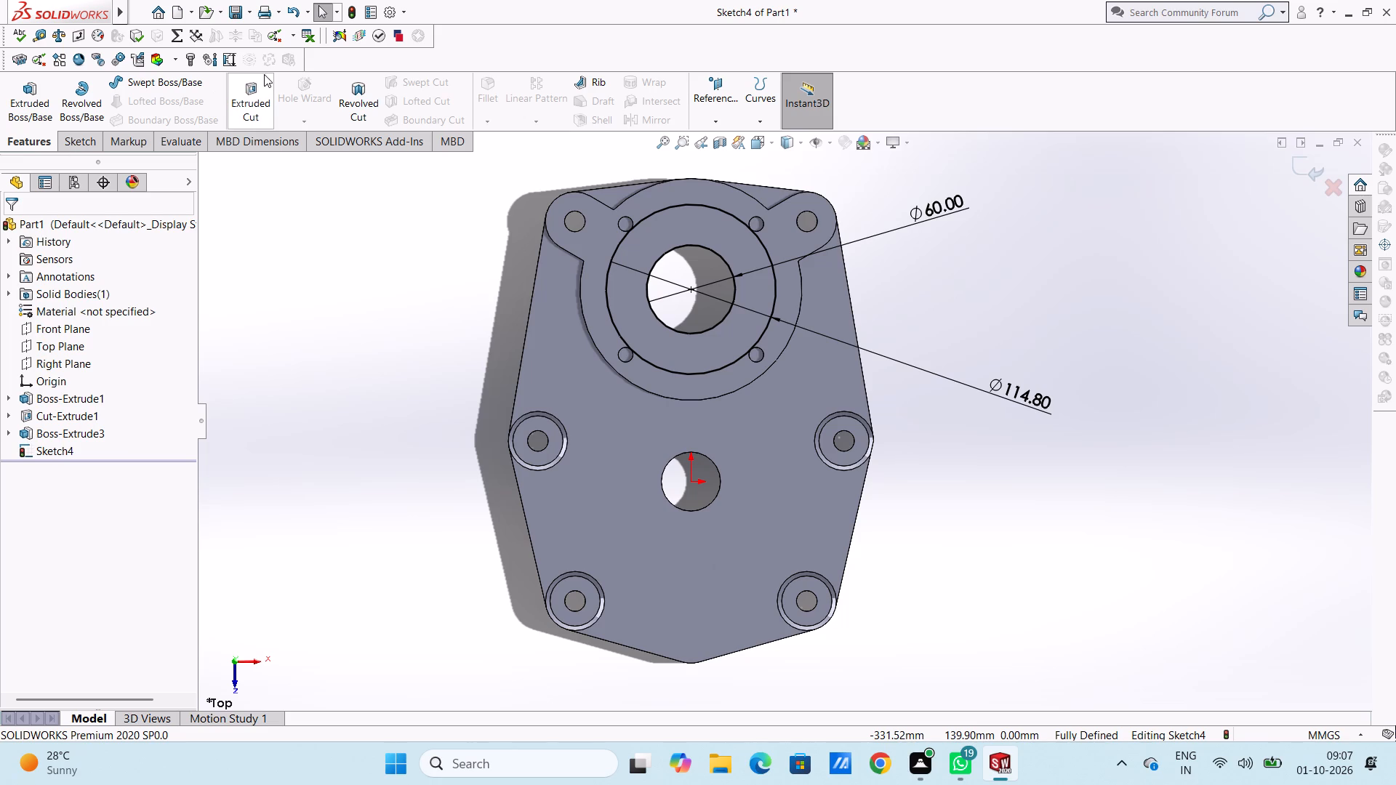
Cut-extrude the ring between the 60 mm and 114.8 mm circles blind to a depth of 5 mm.
click(246, 100)
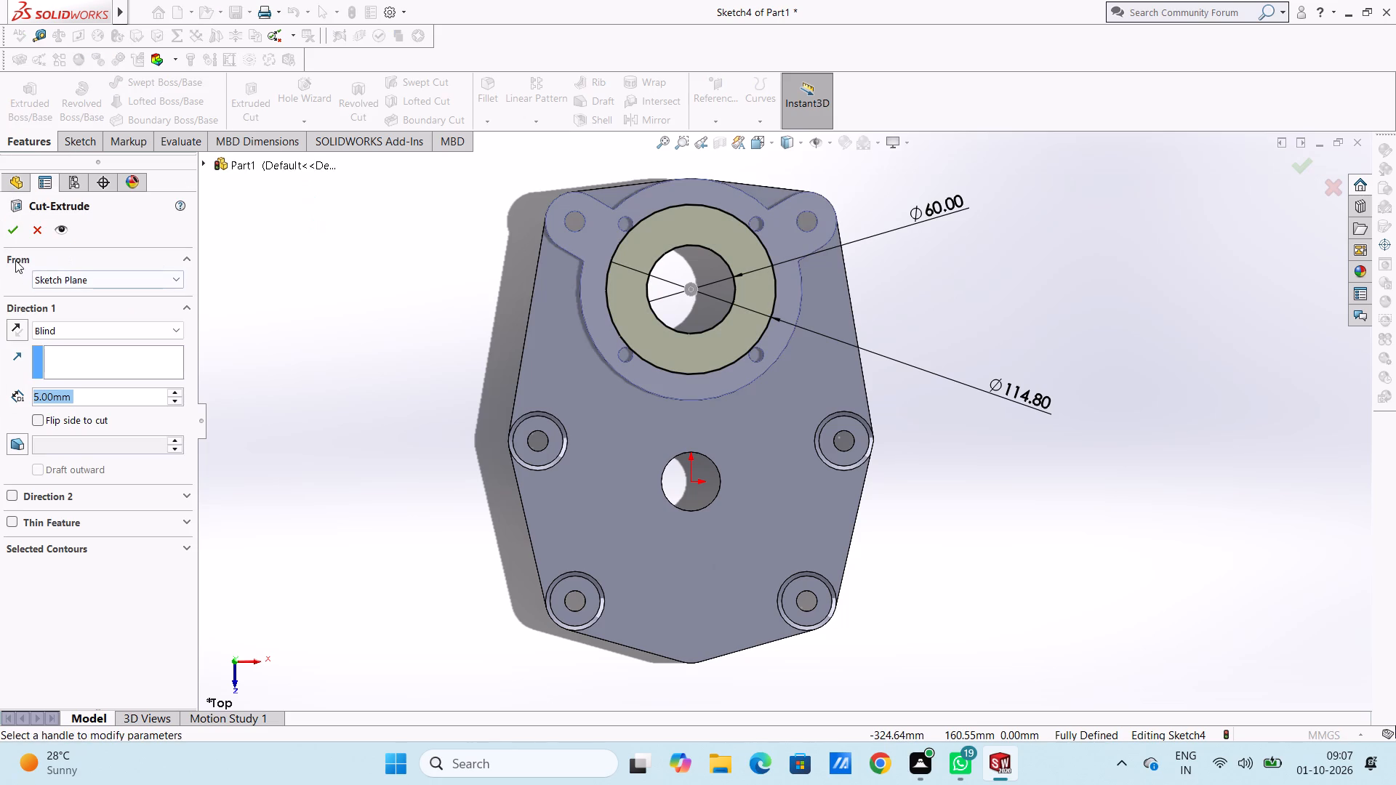
click(11, 235)
click(309, 315)
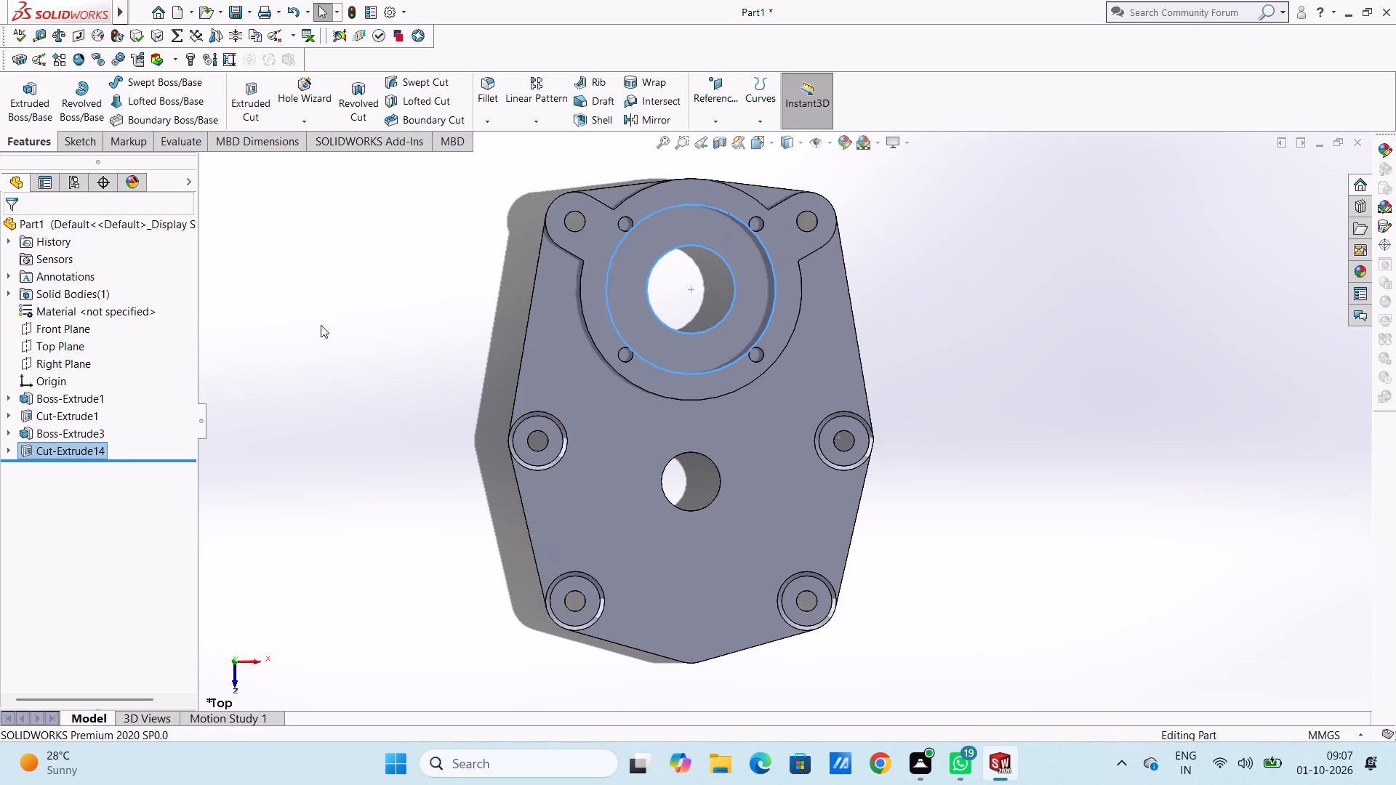
Examine the cover plate and the recess around the large bore from tilted, isometric and top views.
middle_drag(375, 363, 345, 250)
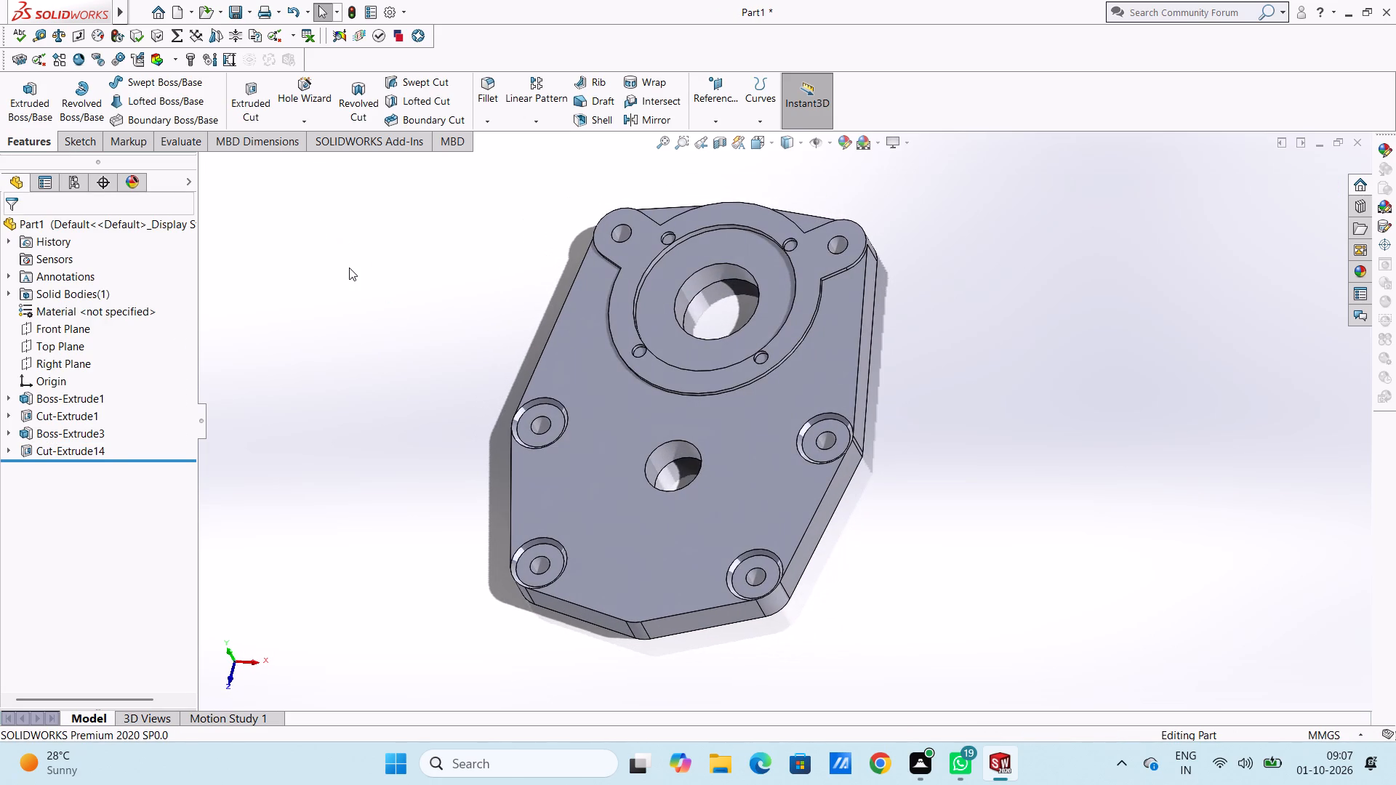
key(ctrl+5)
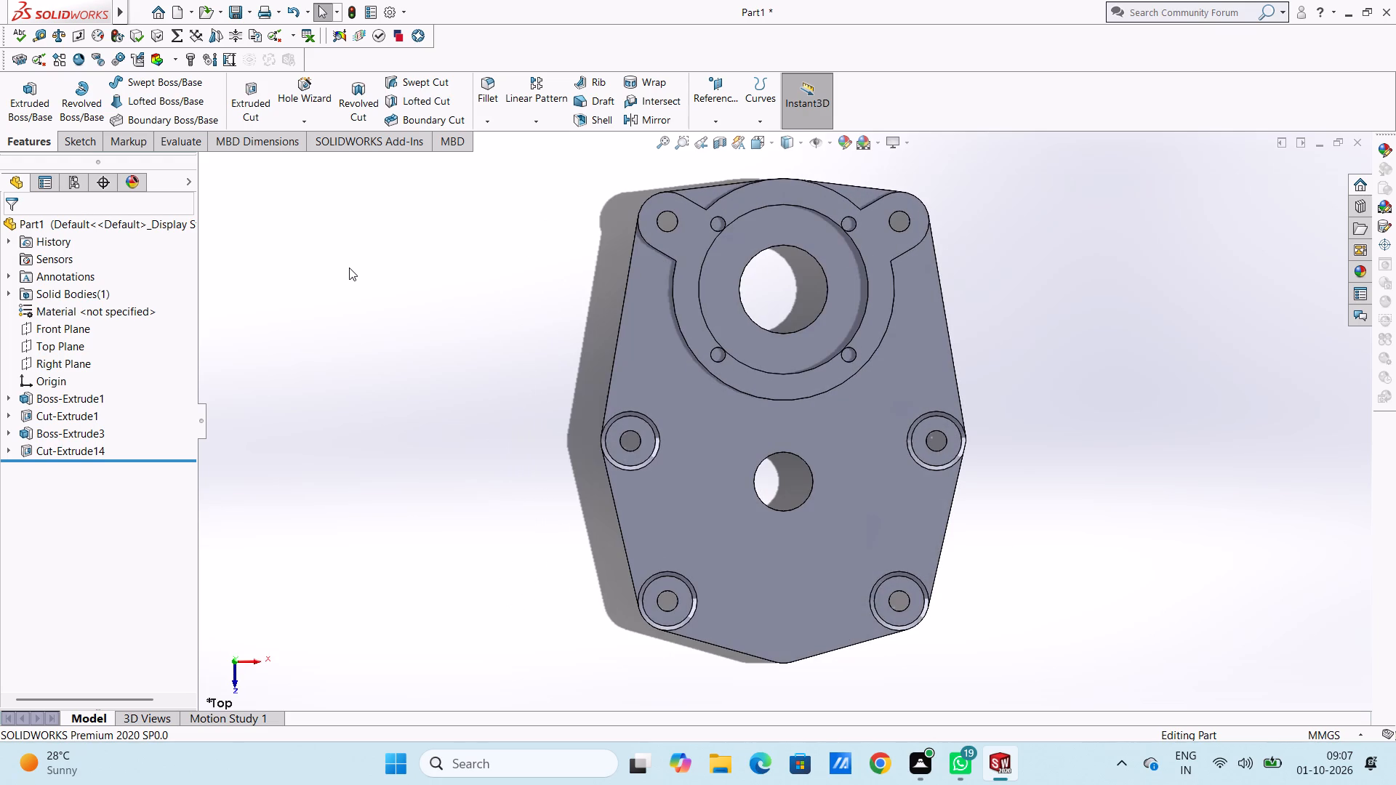
key(ctrl+7)
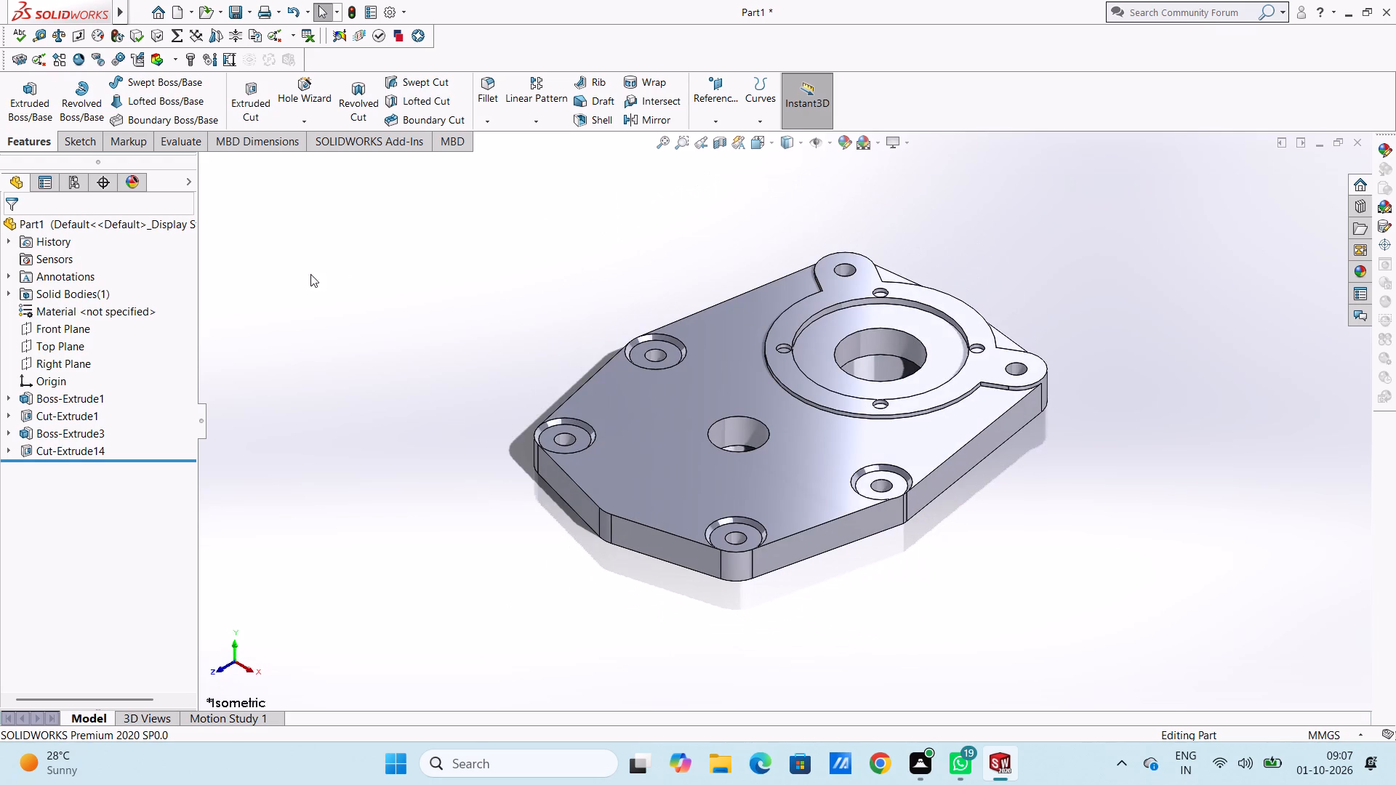
key(Escape)
key(ctrl+5)
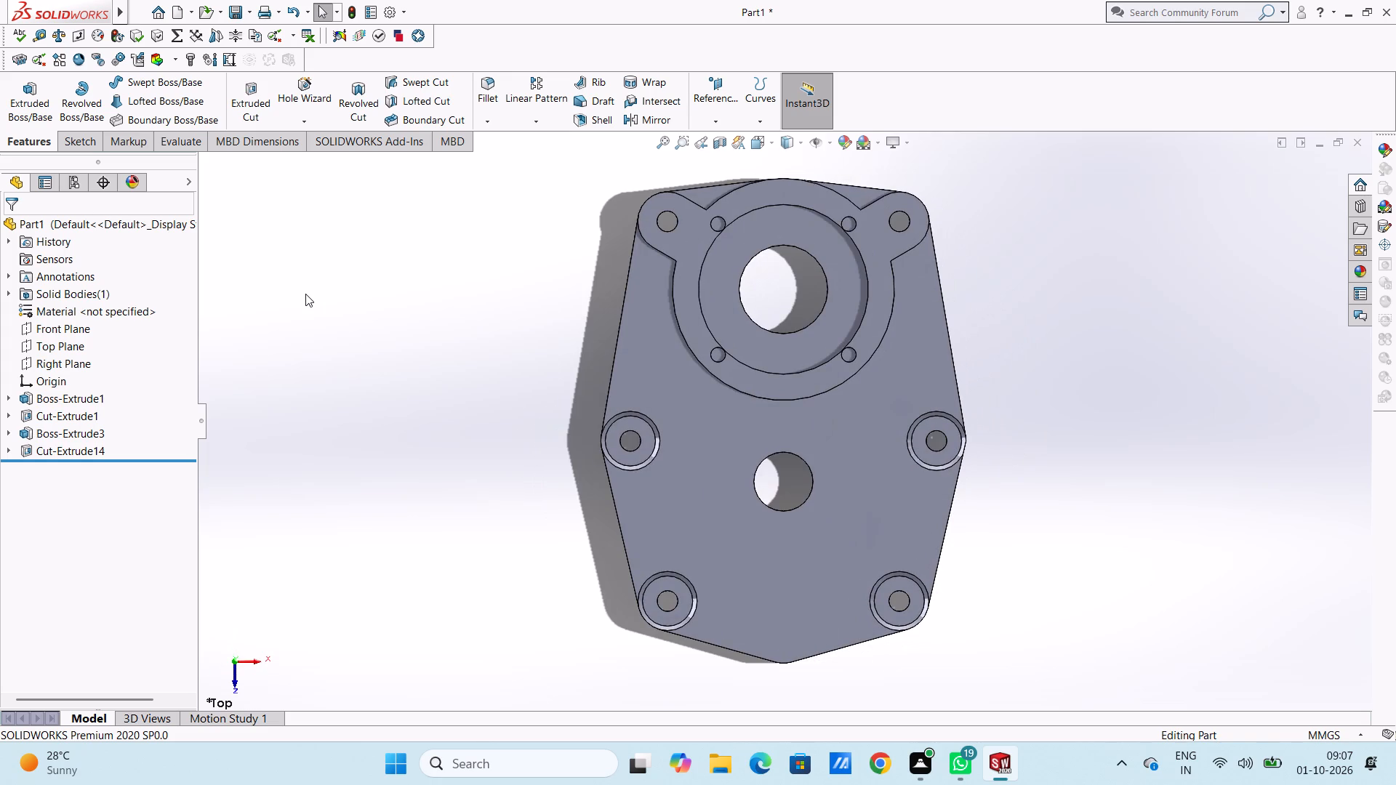
scroll(305, 294, up, 2)
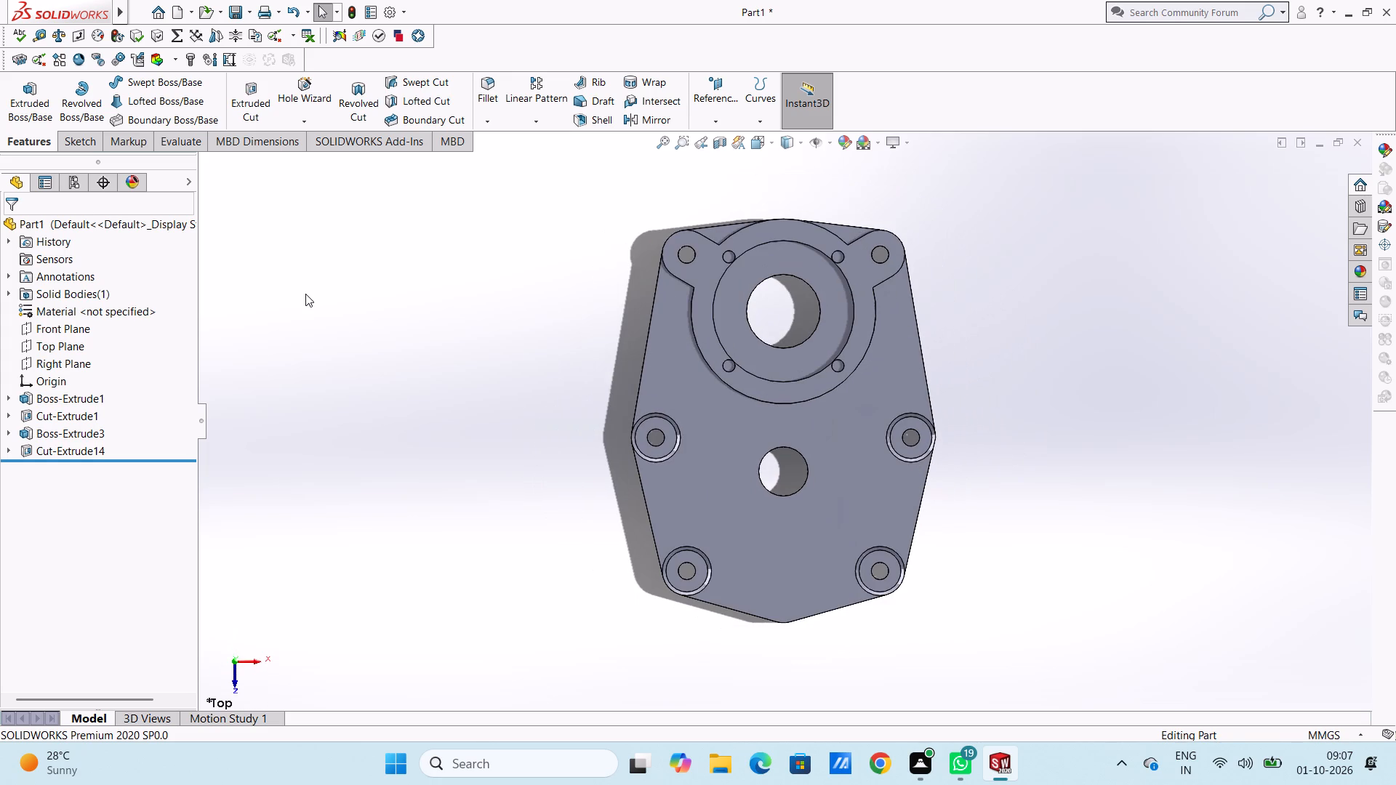
middle_drag(483, 313, 399, 299)
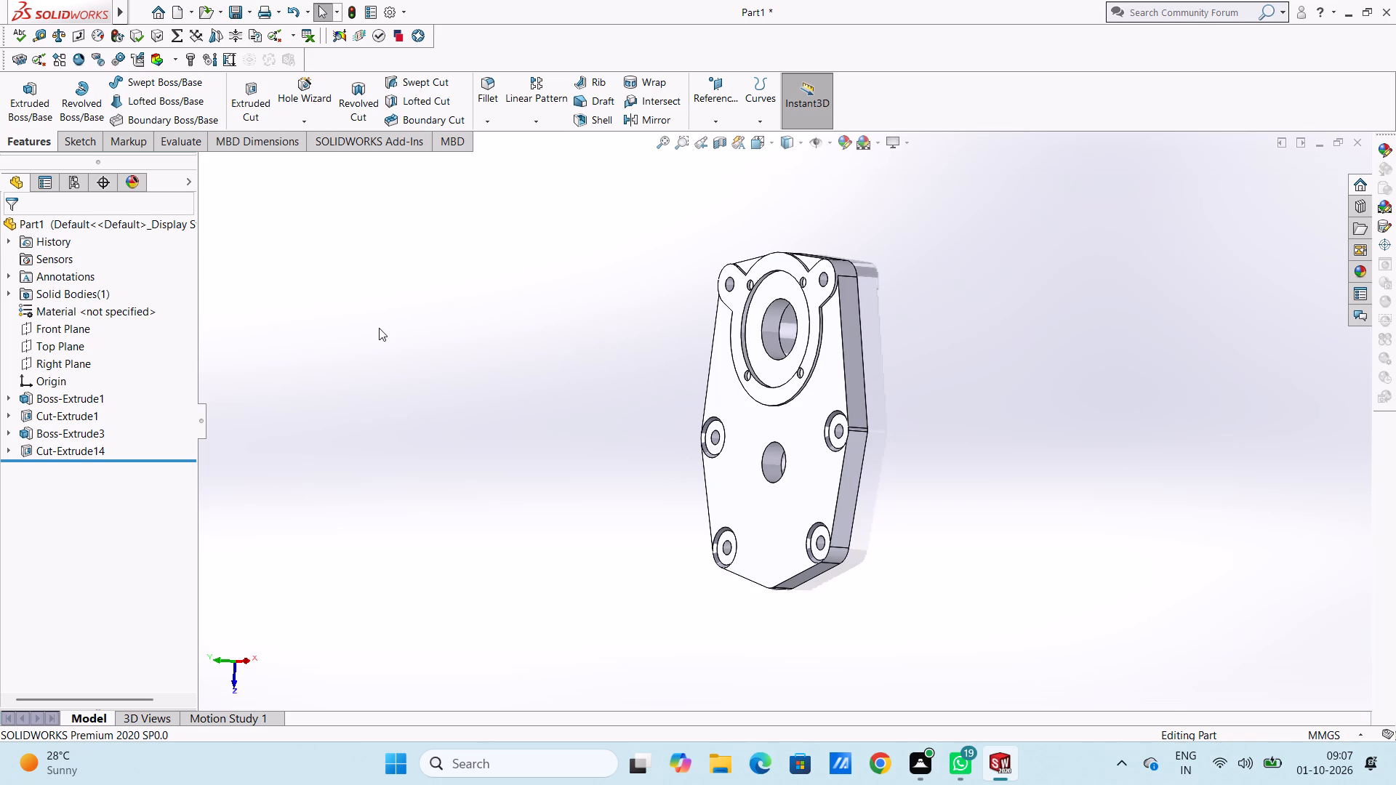
Sketch two origin-centred circles on the plate's main face: one on the small bore's edge, one about 60.7 mm in diameter around it.
key(ctrl+5)
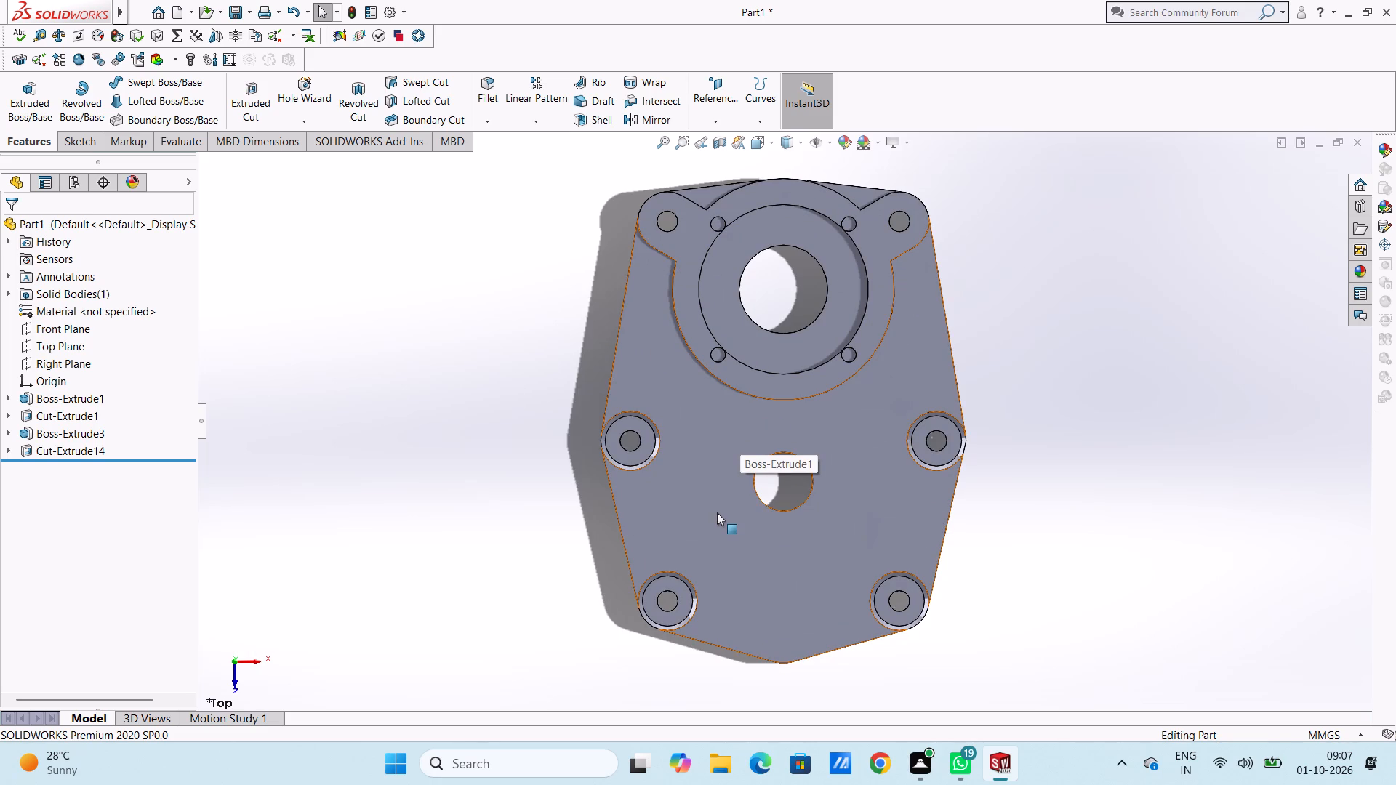
click(769, 573)
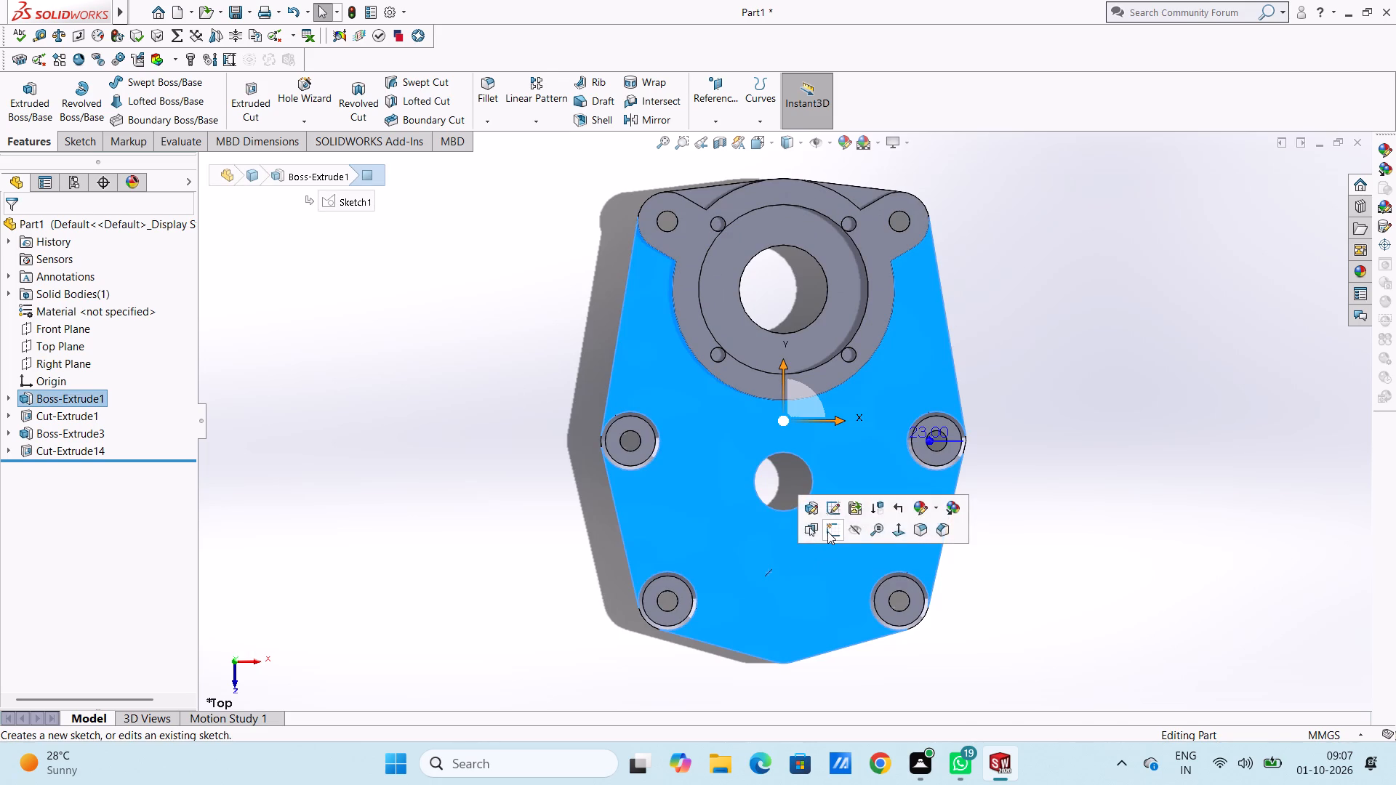
click(827, 531)
click(444, 598)
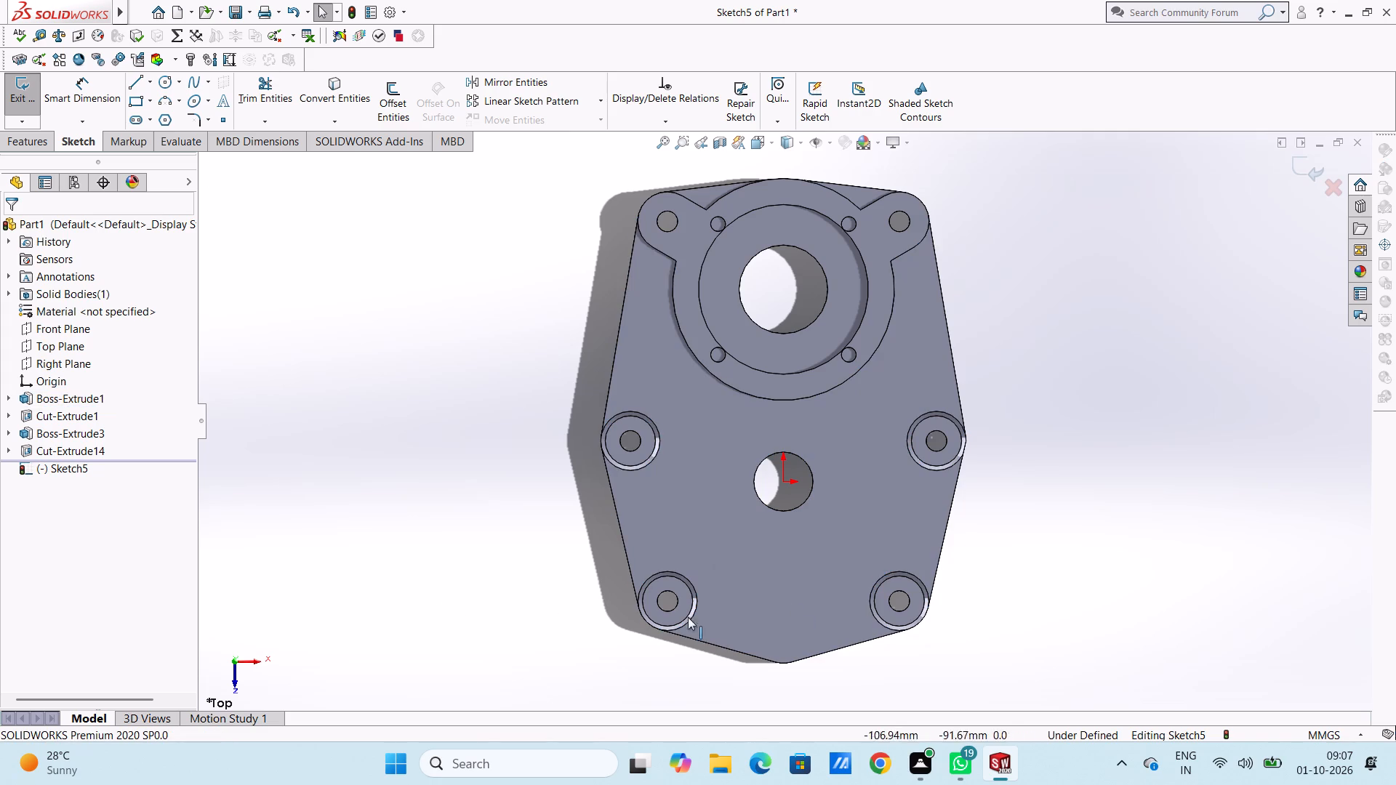
scroll(831, 488, down, 4)
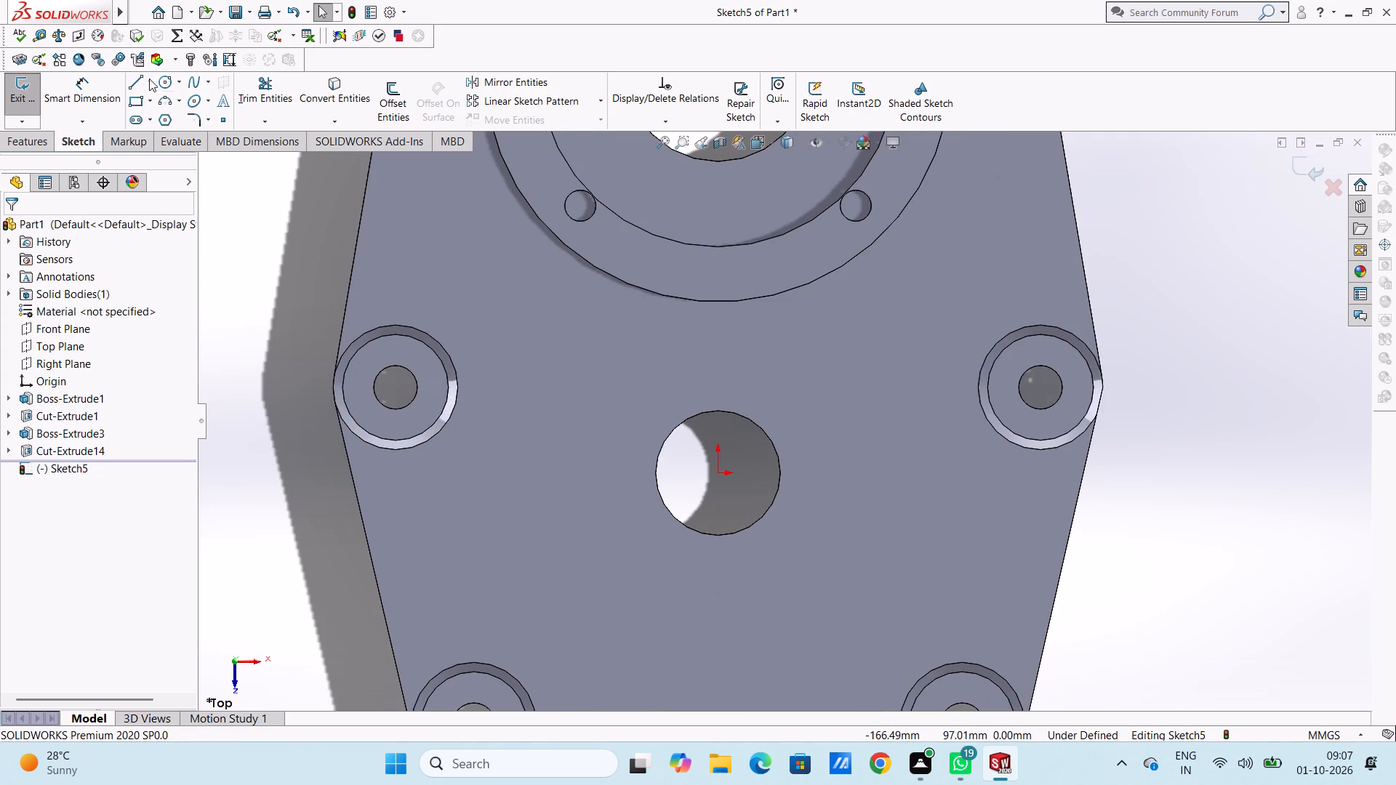
click(161, 84)
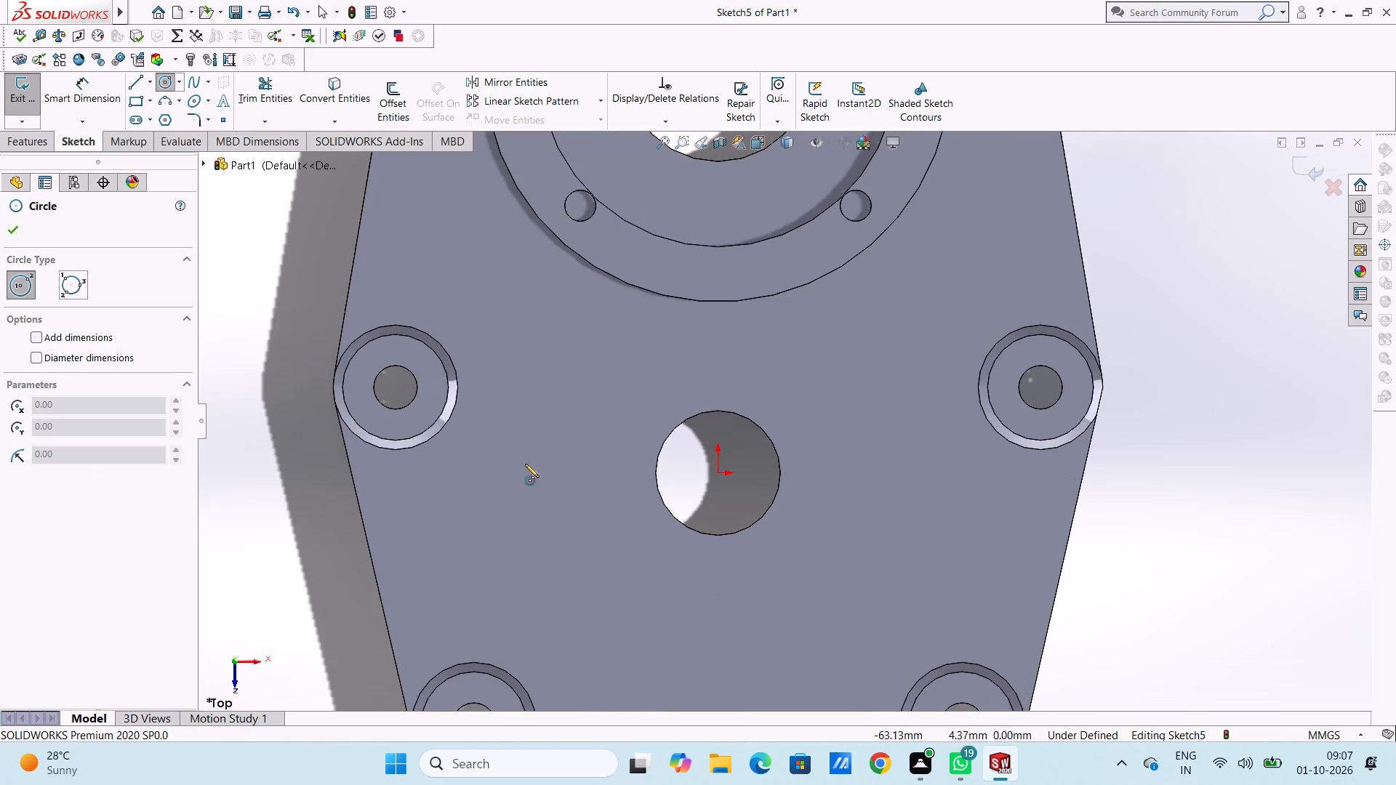
click(716, 473)
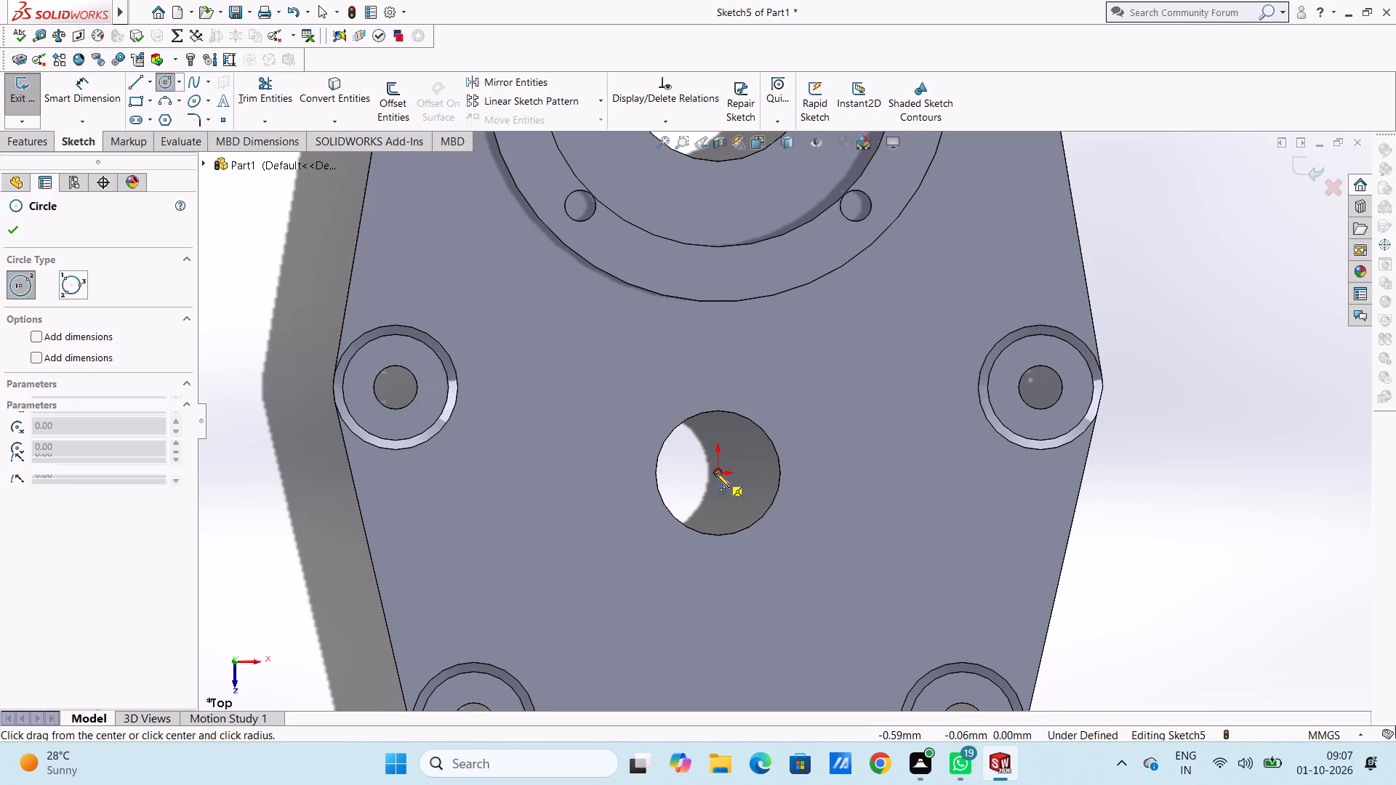
click(747, 528)
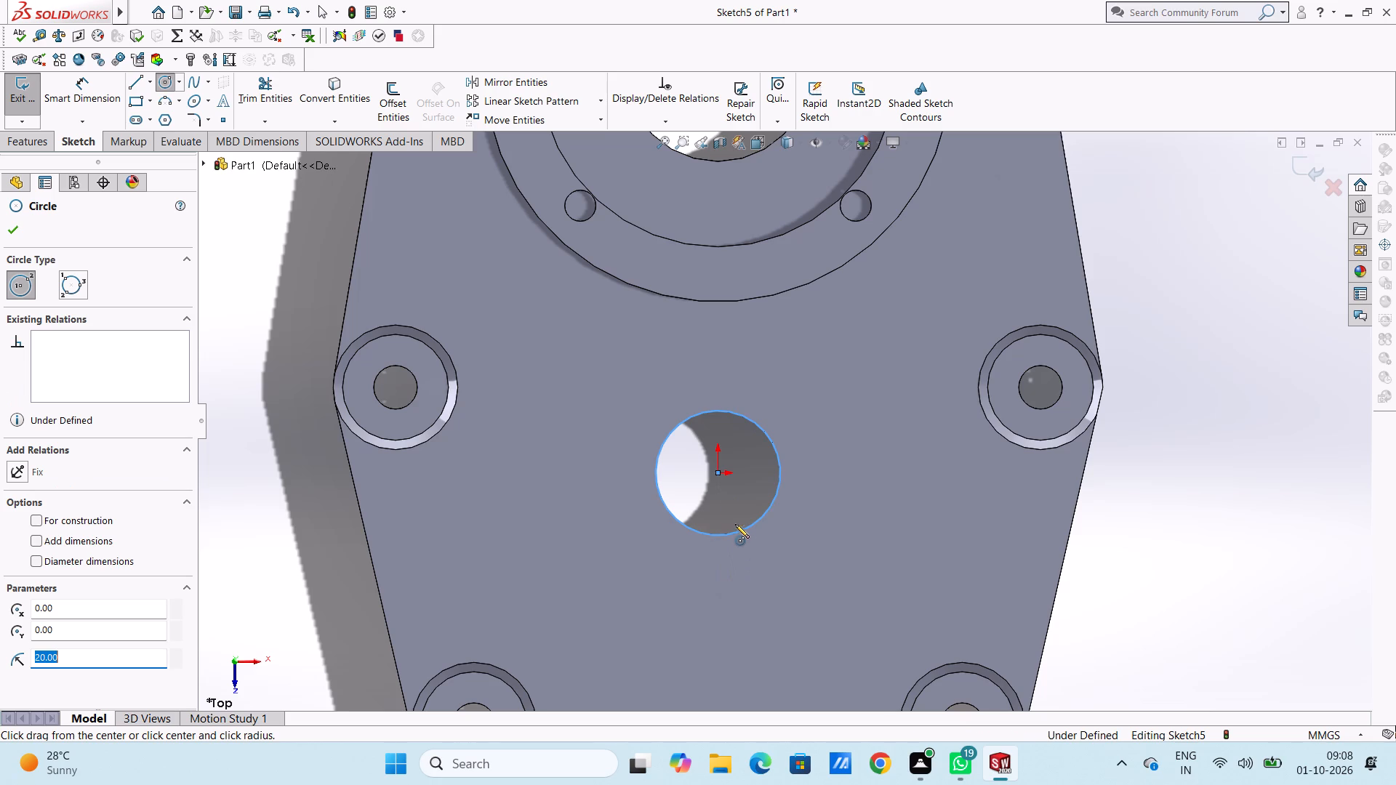
click(716, 472)
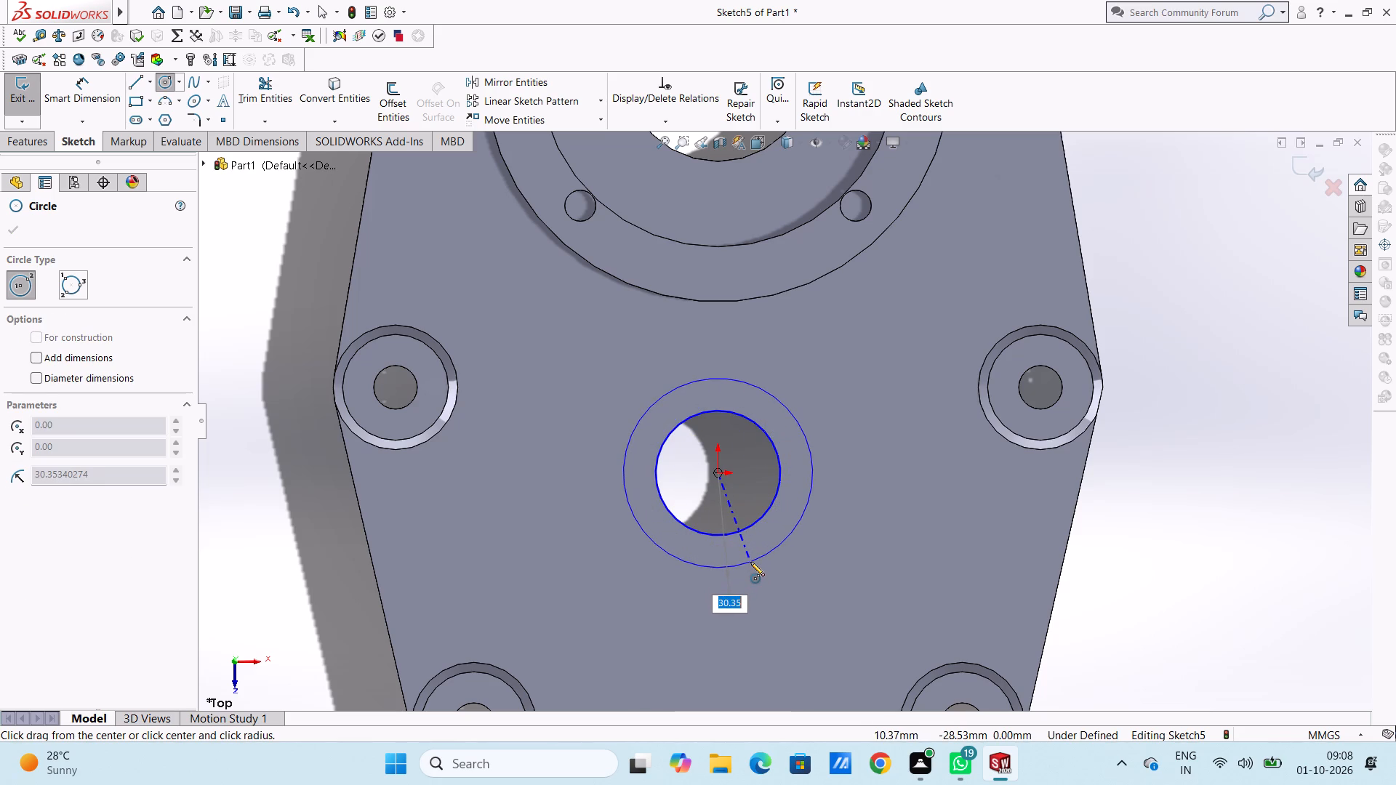
click(750, 562)
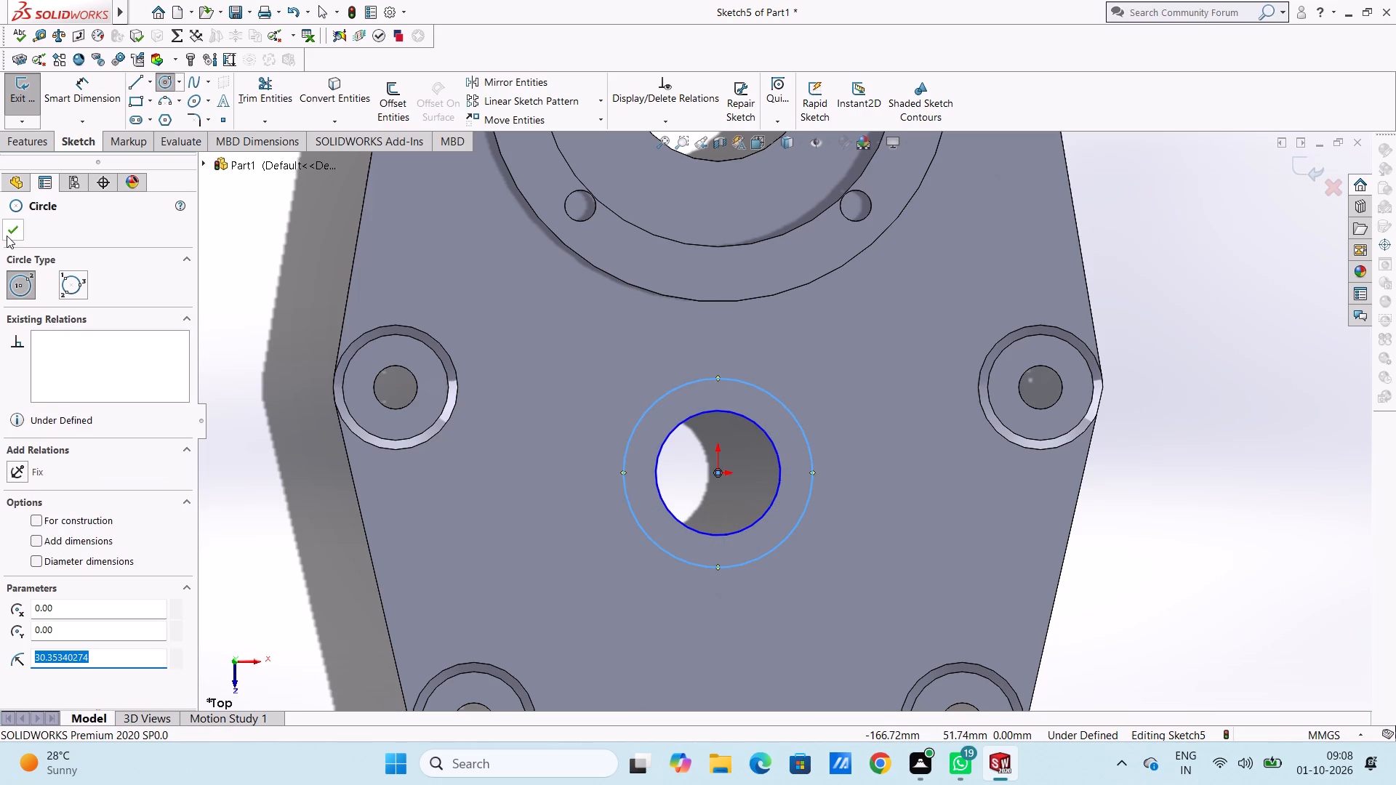
click(7, 235)
Dimension the outer circle's diameter to 55 mm and the inner circle's diameter to 40 mm.
click(85, 82)
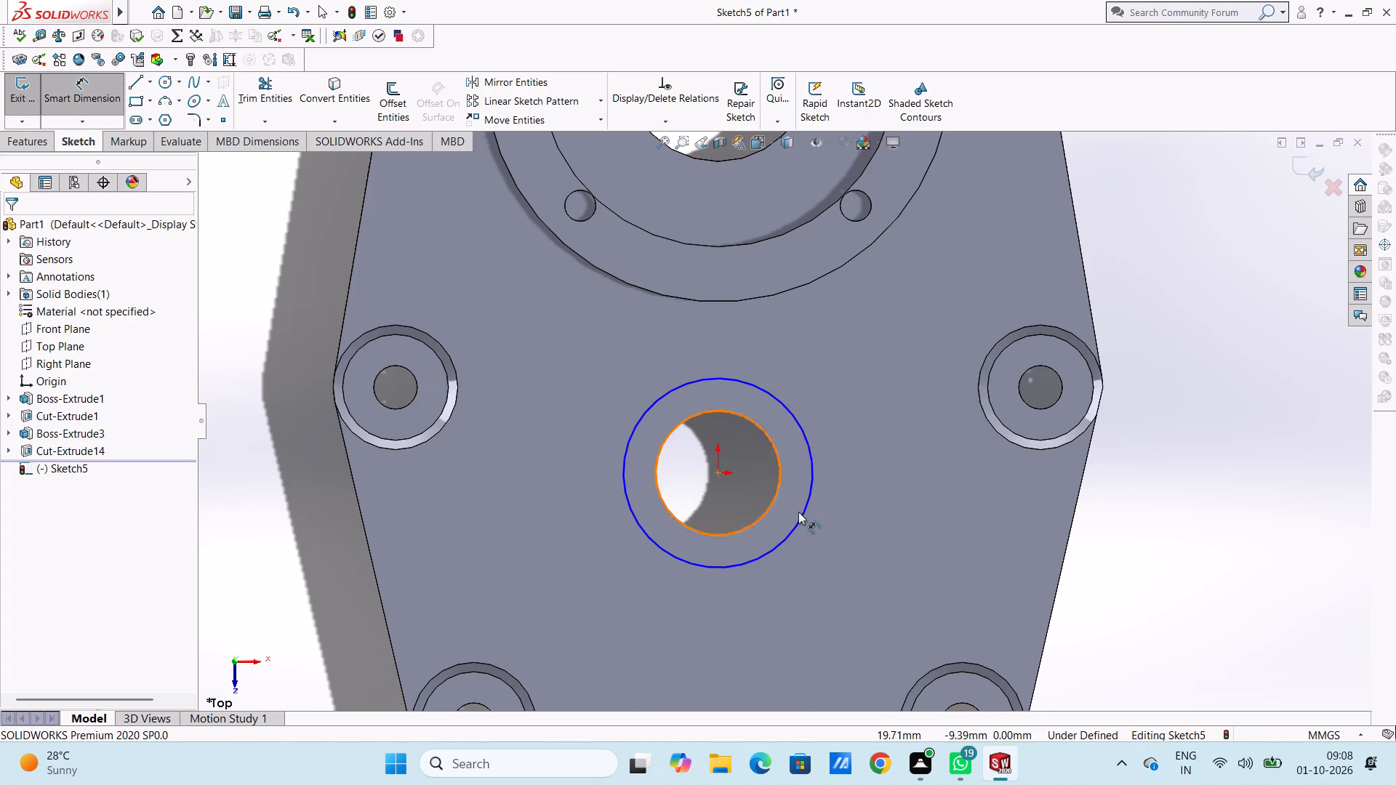
click(801, 512)
click(1193, 617)
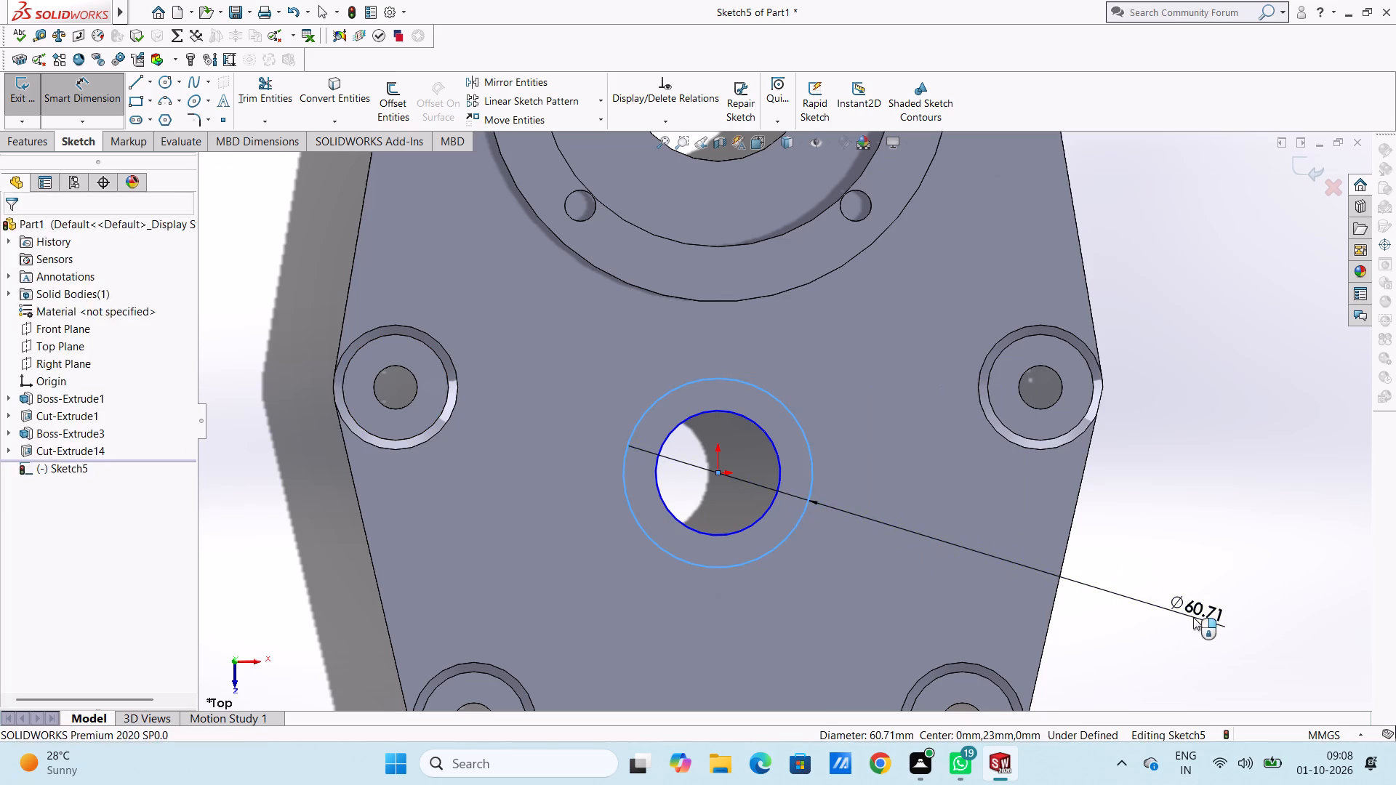
text(55)
key(Return)
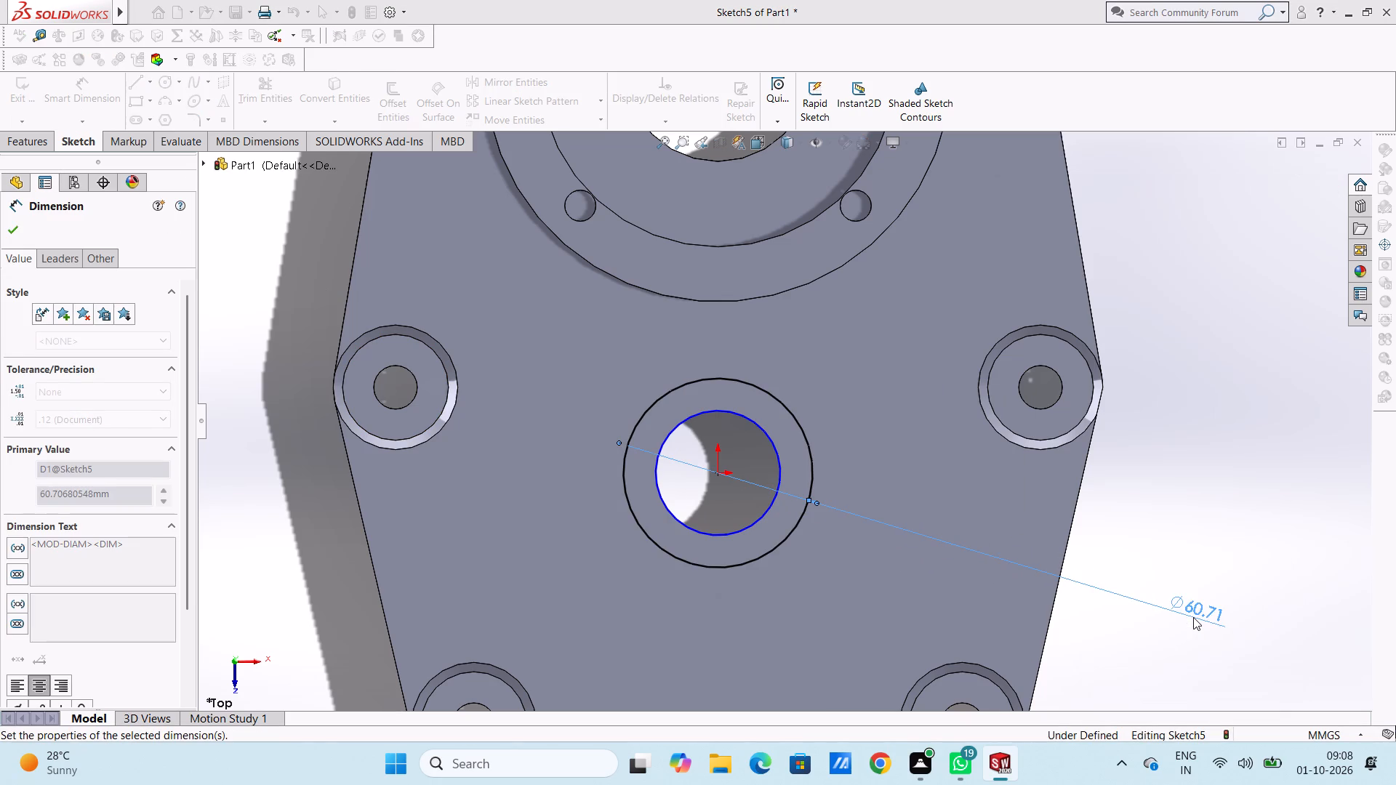
click(1237, 505)
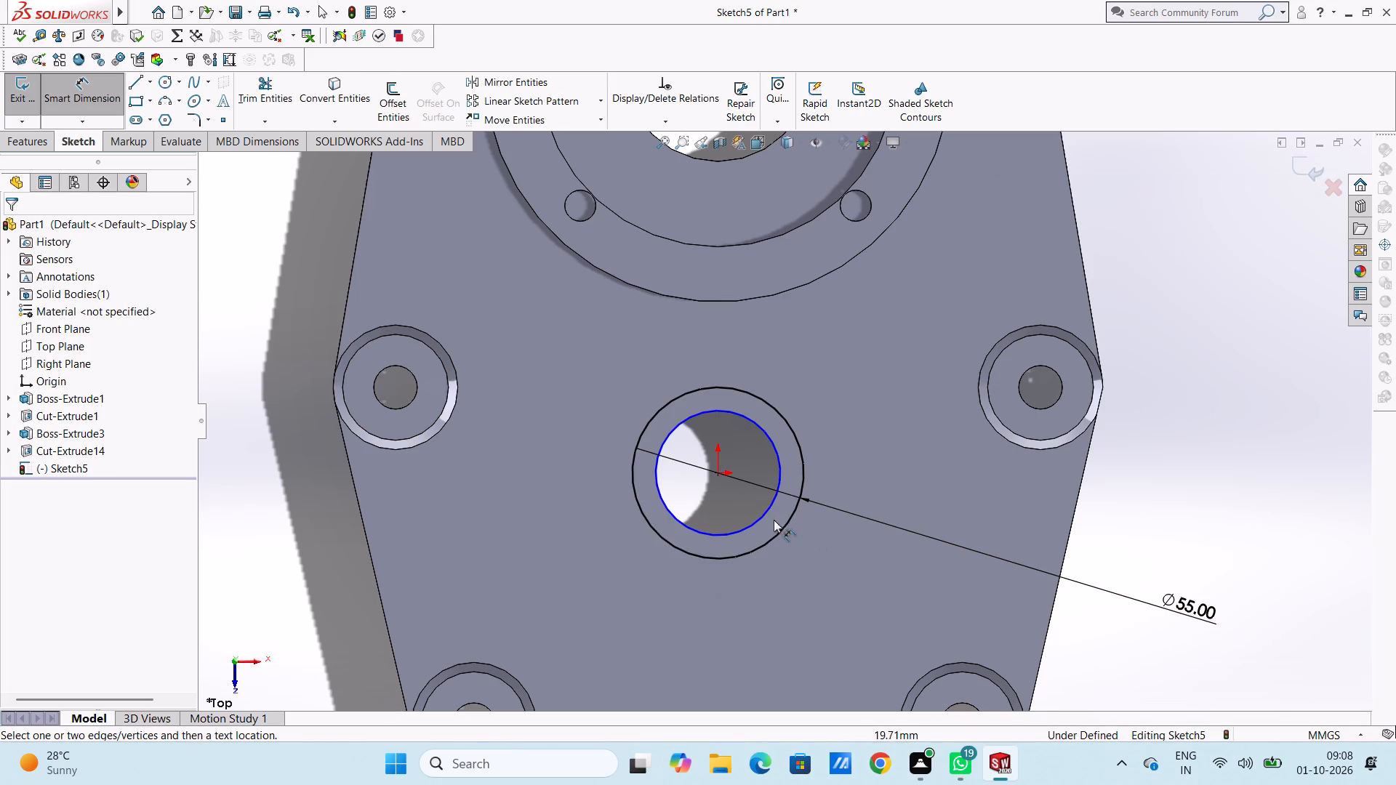
click(766, 513)
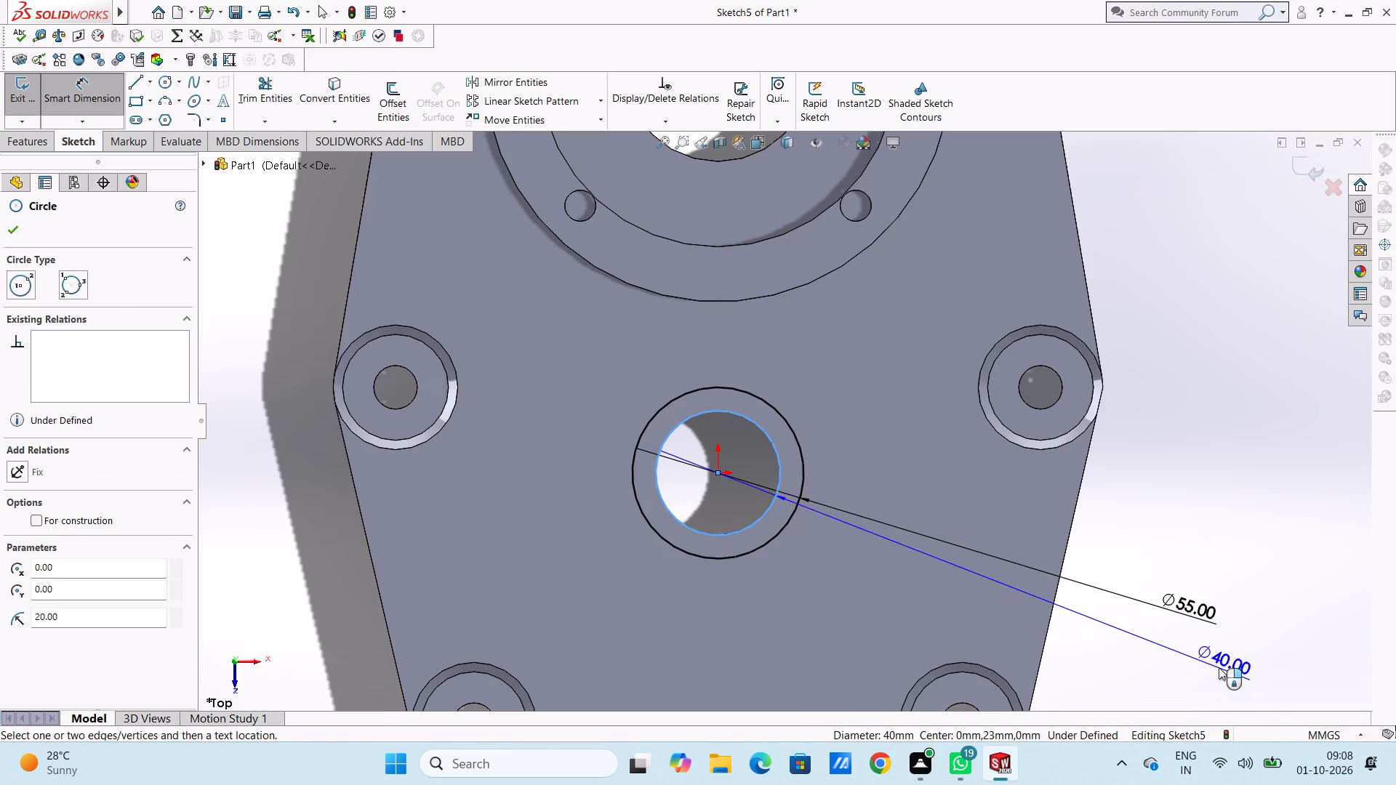
click(1219, 667)
click(1159, 645)
click(1152, 656)
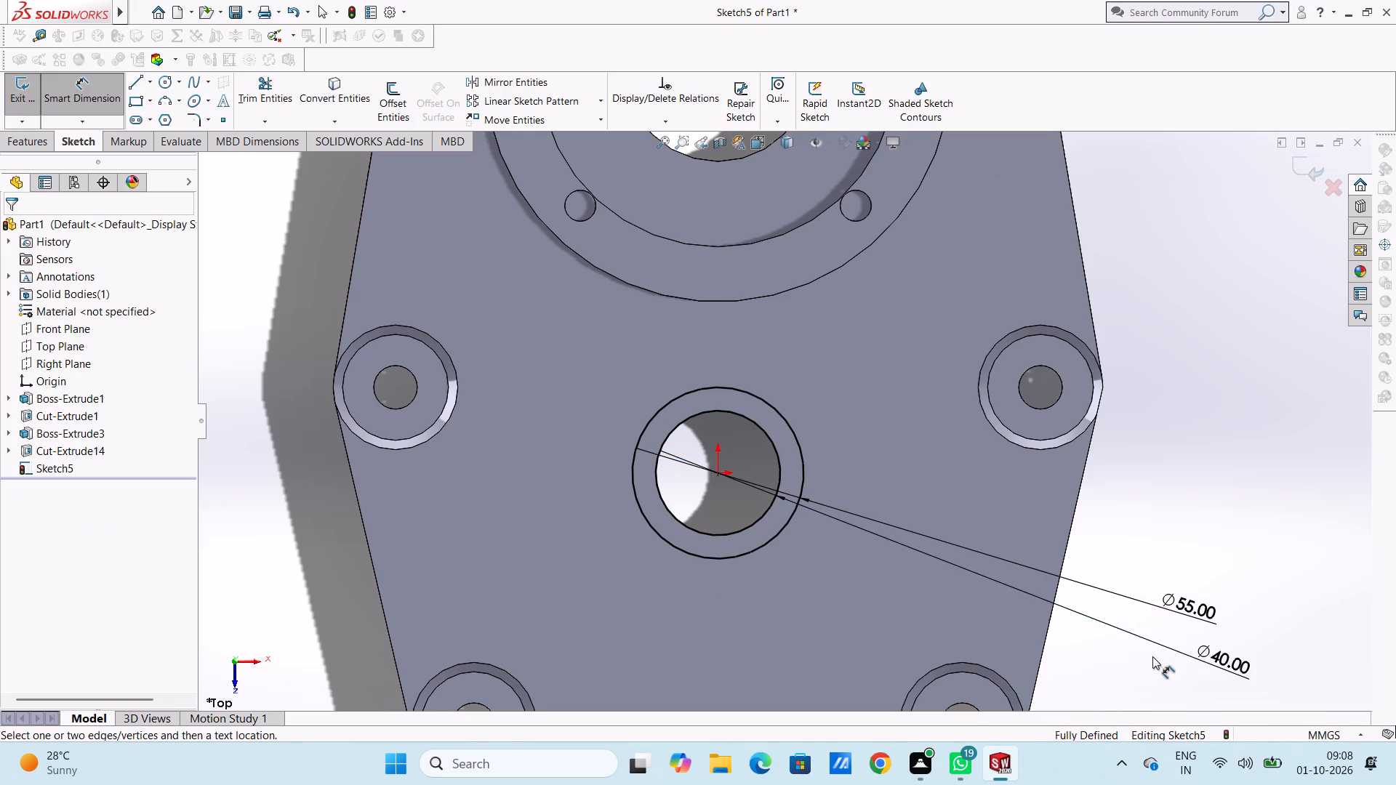
Sketch a center rectangle on the origin, 130 mm wide and 55 mm high, around the two circles.
scroll(1152, 656, up, 4)
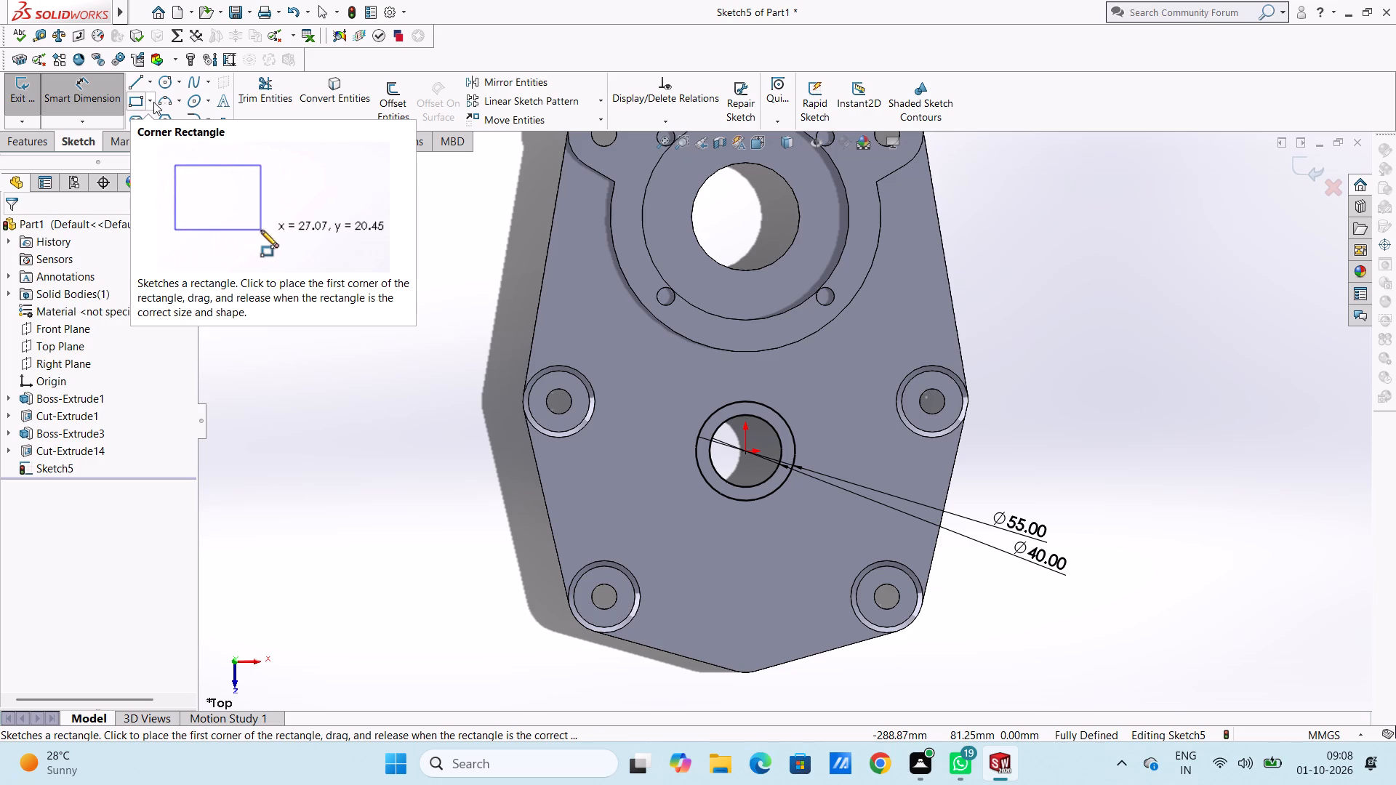
click(152, 100)
click(158, 134)
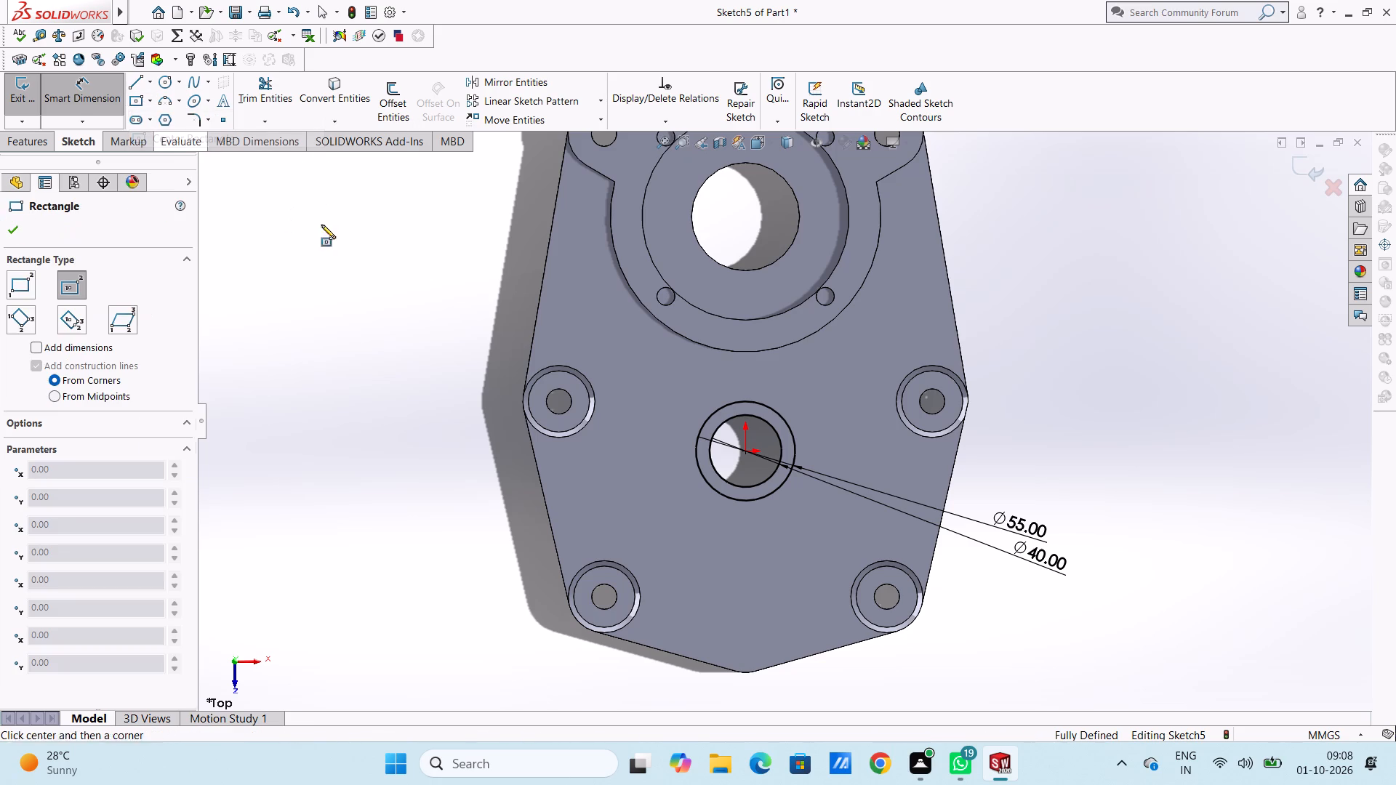
click(744, 450)
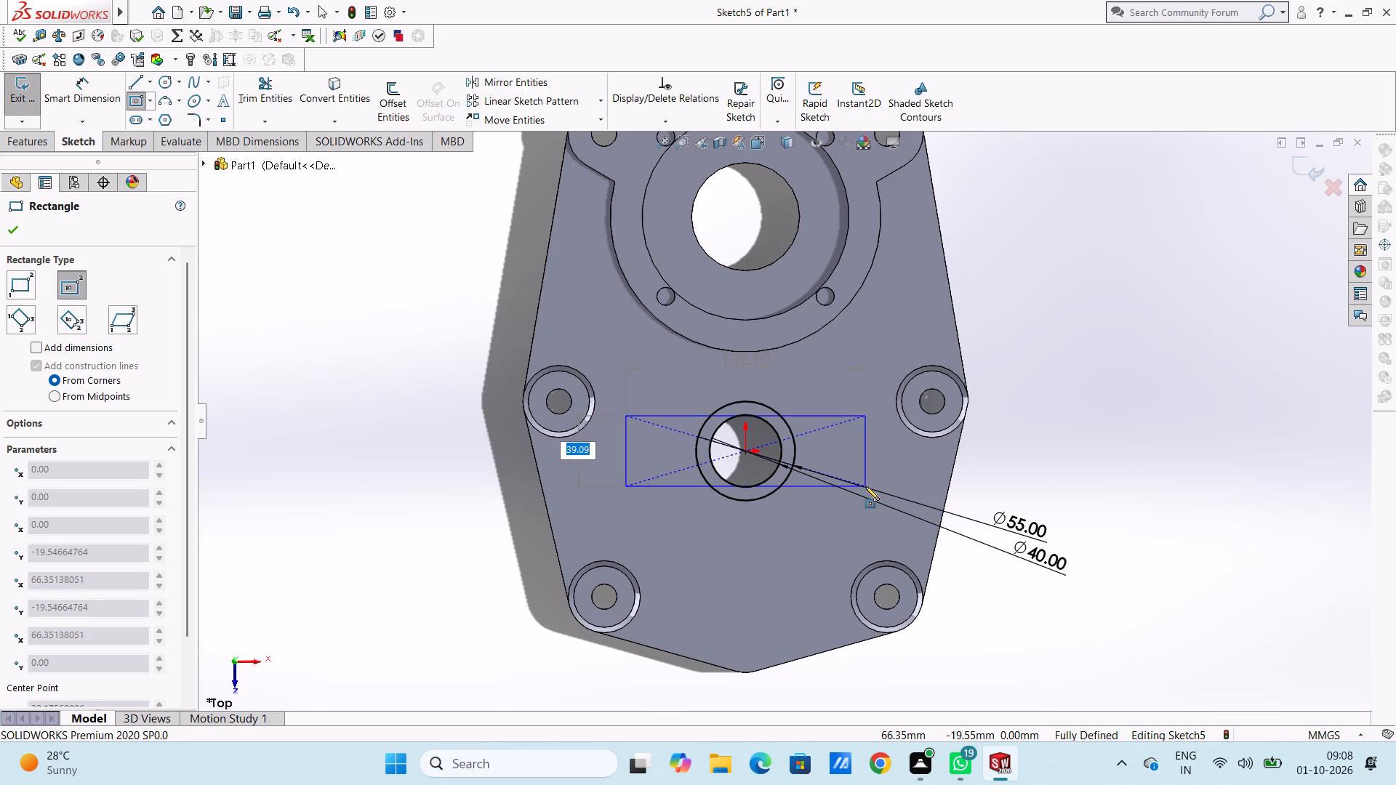
text(55)
key(Return)
text(130)
key(Return)
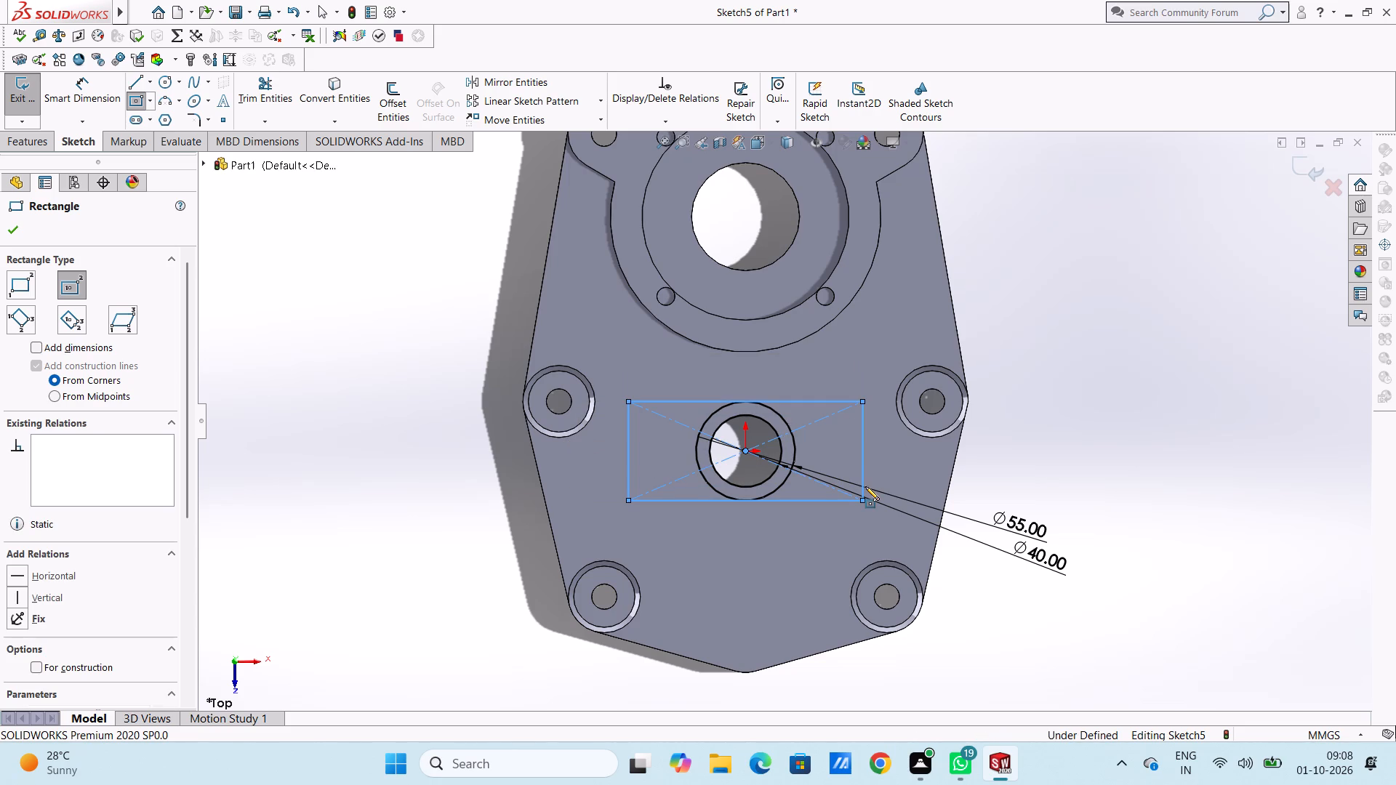
key(Escape)
key(Escape)
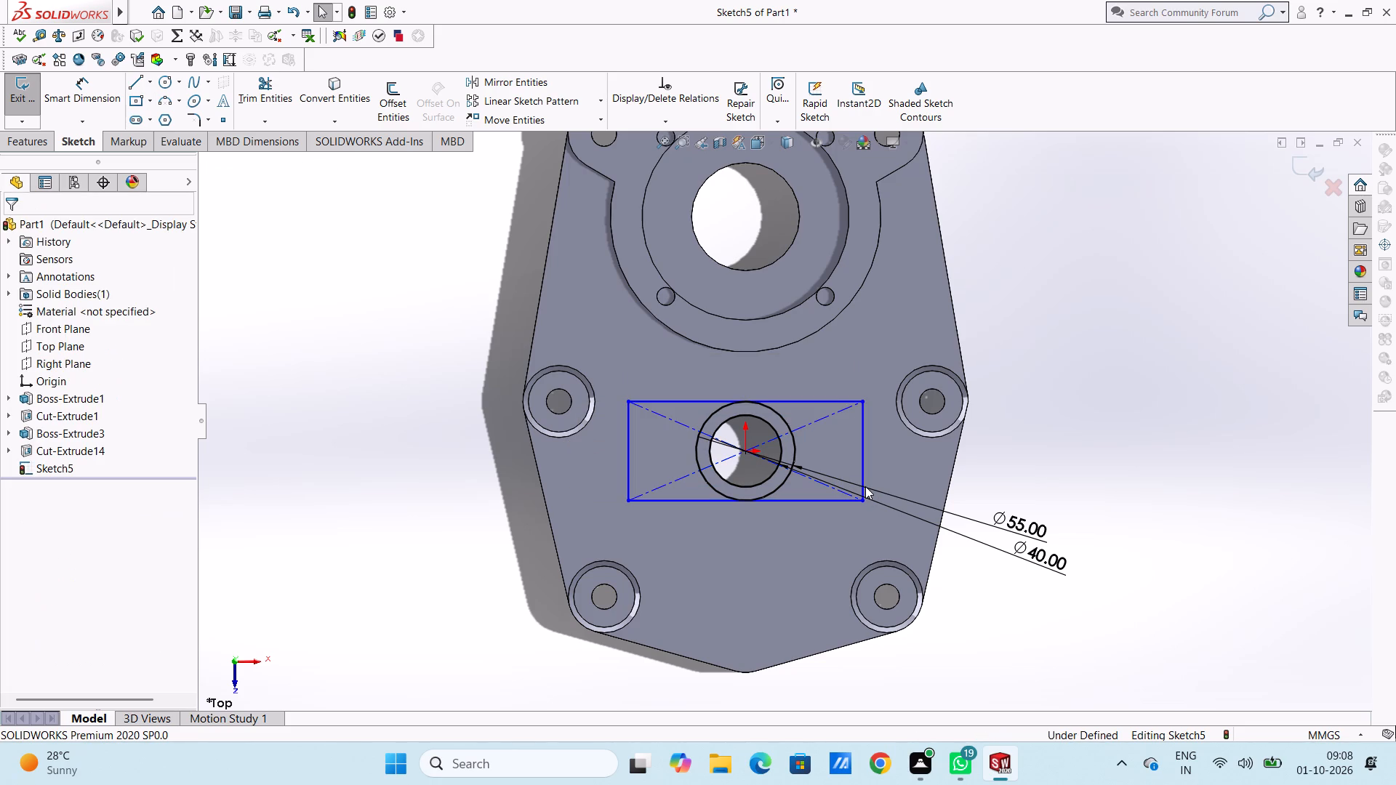
Draw a 20 mm line along the rectangle's top edge from its upper-left corner, continued by a vertical line down to the bottom edge.
scroll(801, 418, down, 3)
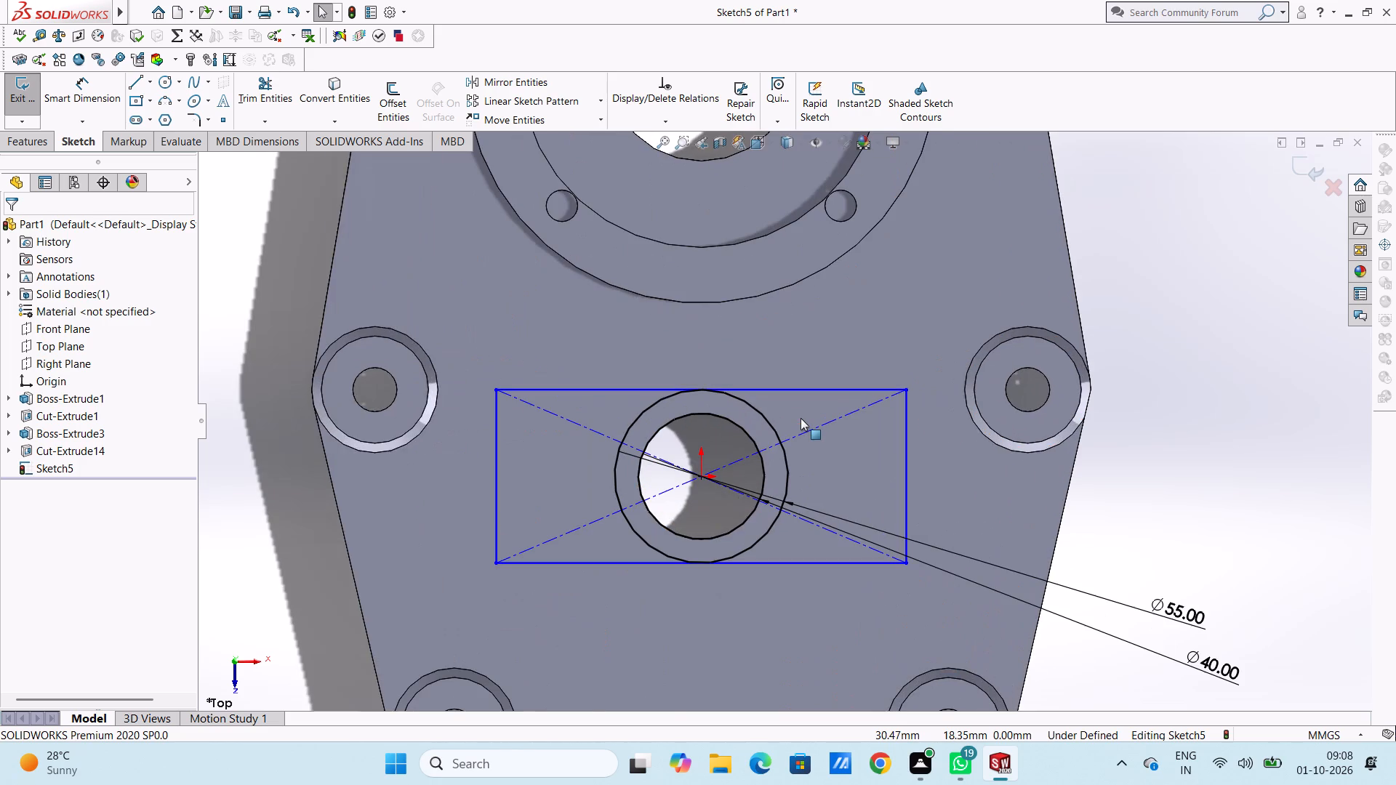
click(137, 84)
click(494, 387)
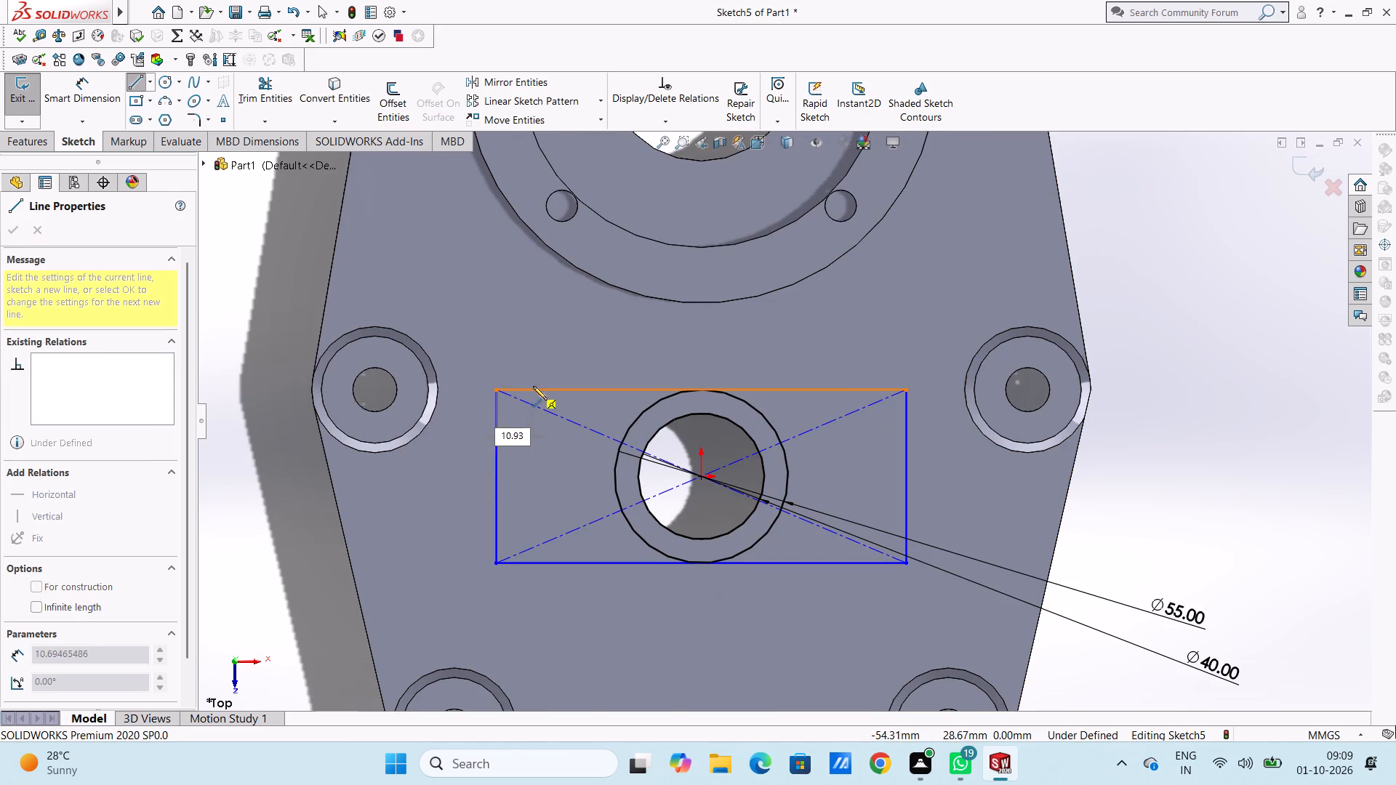
text(20)
key(Return)
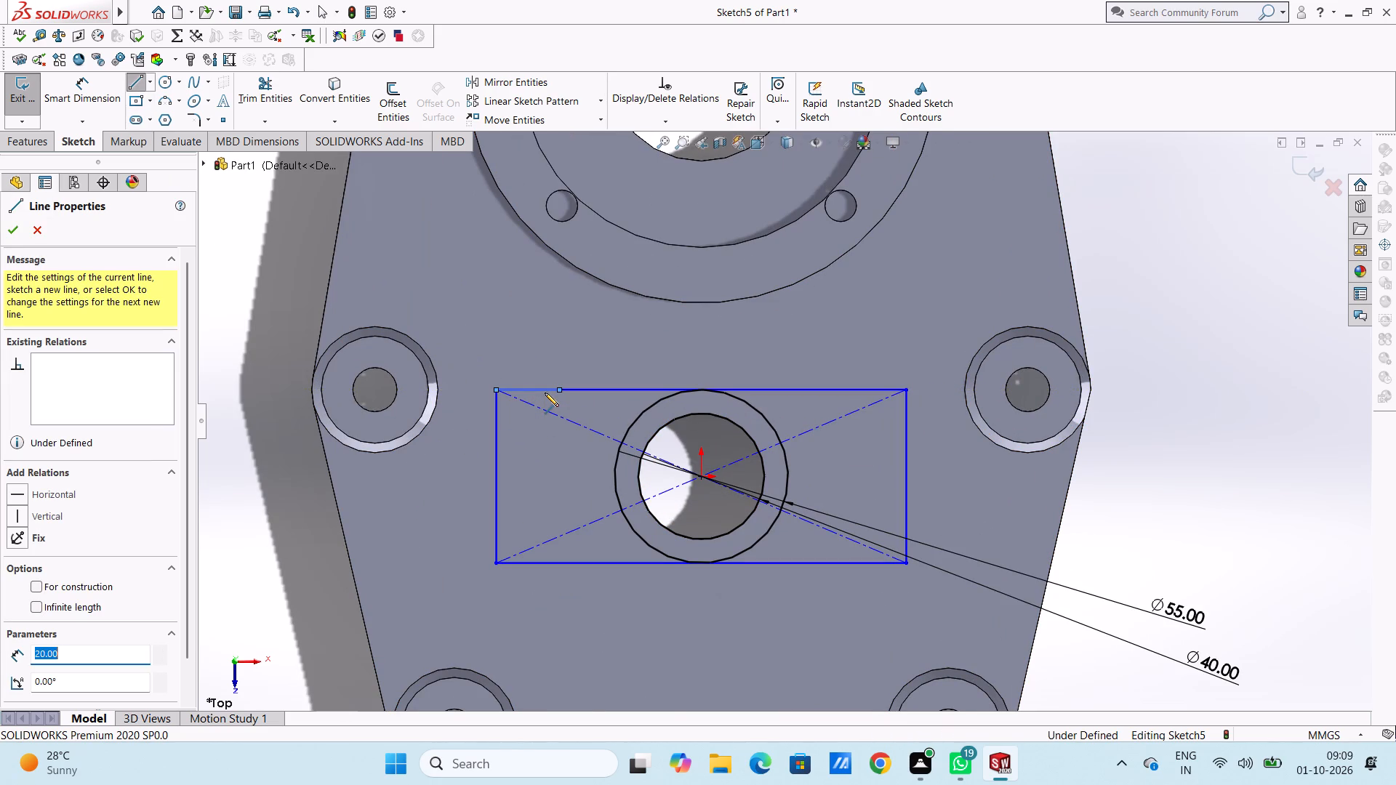
click(559, 563)
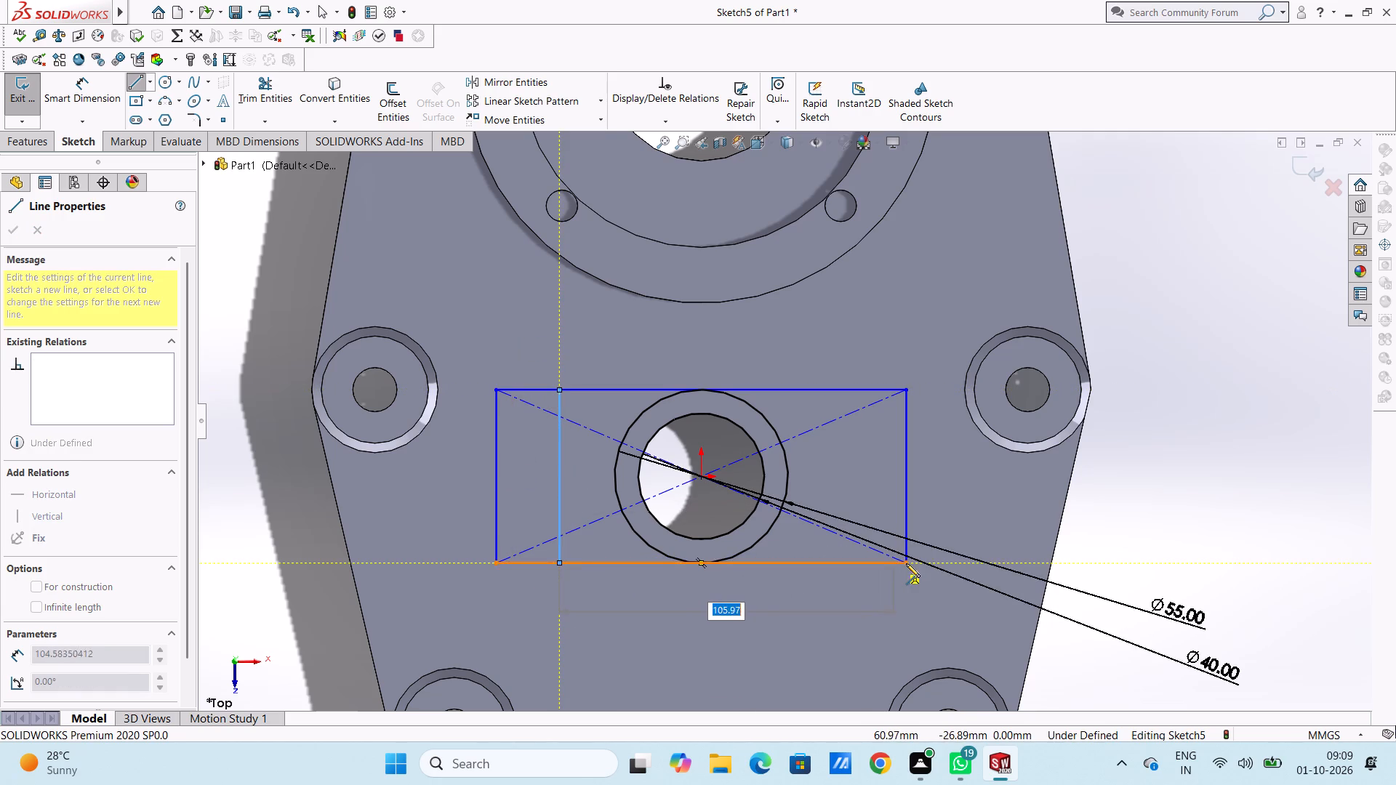
key(Escape)
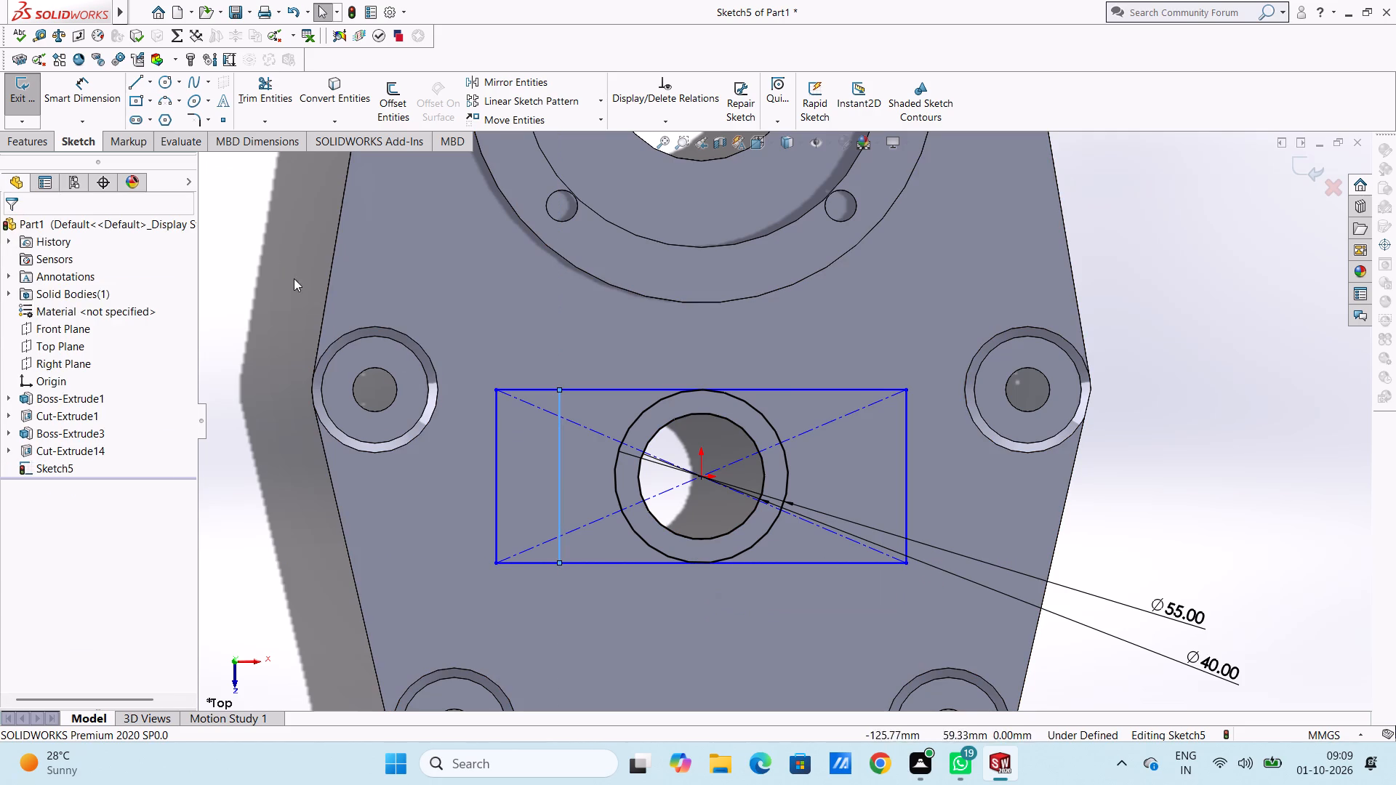
key(Escape)
Start a line from the rectangle's lower-right corner.
click(136, 85)
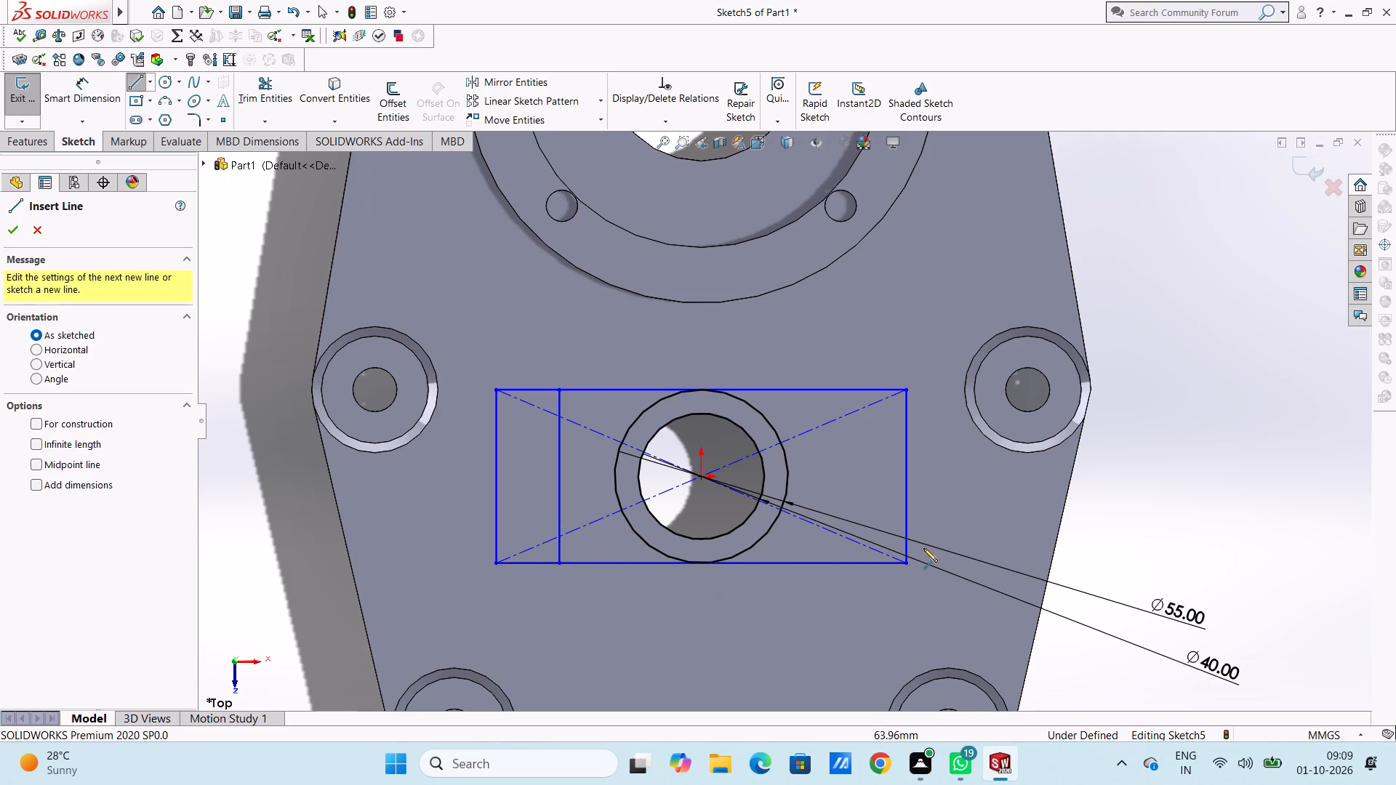
click(902, 565)
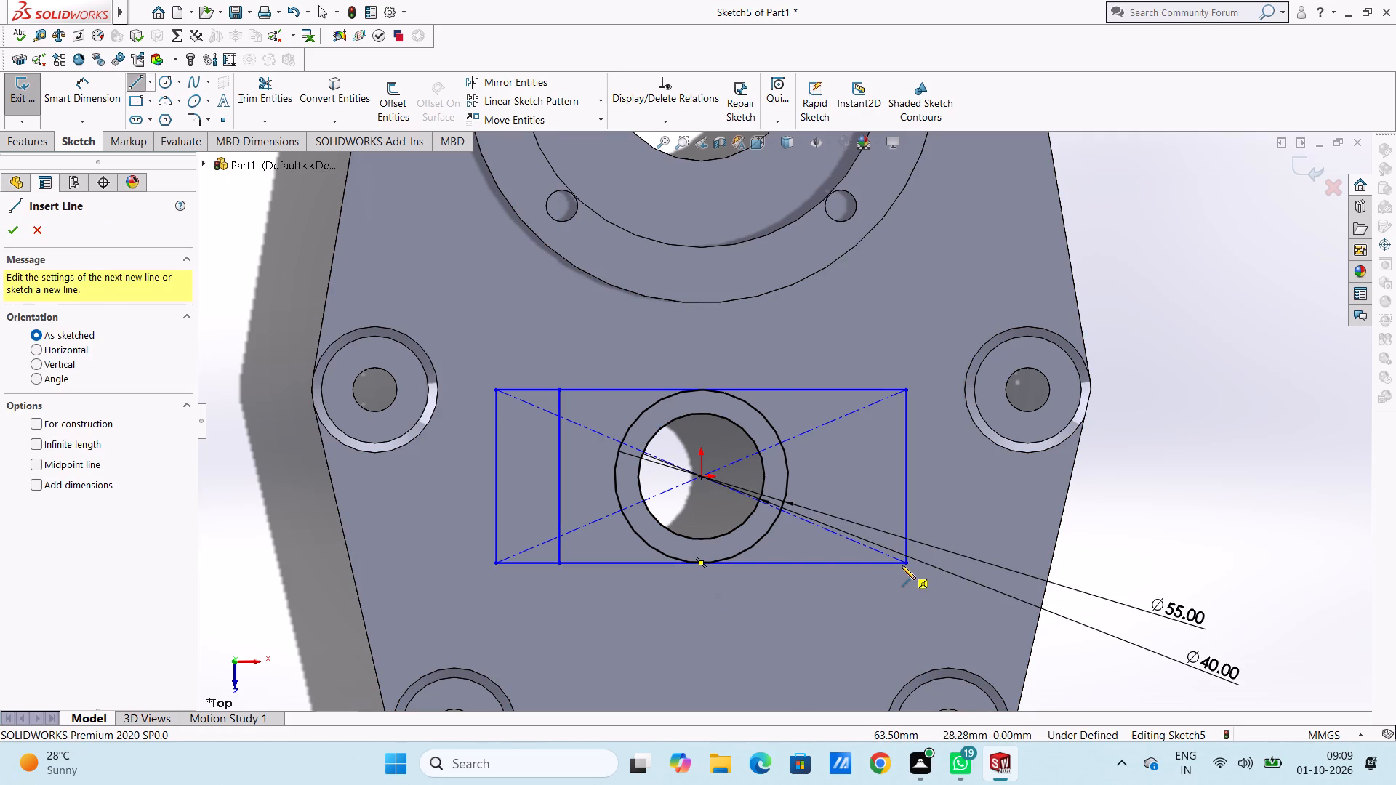
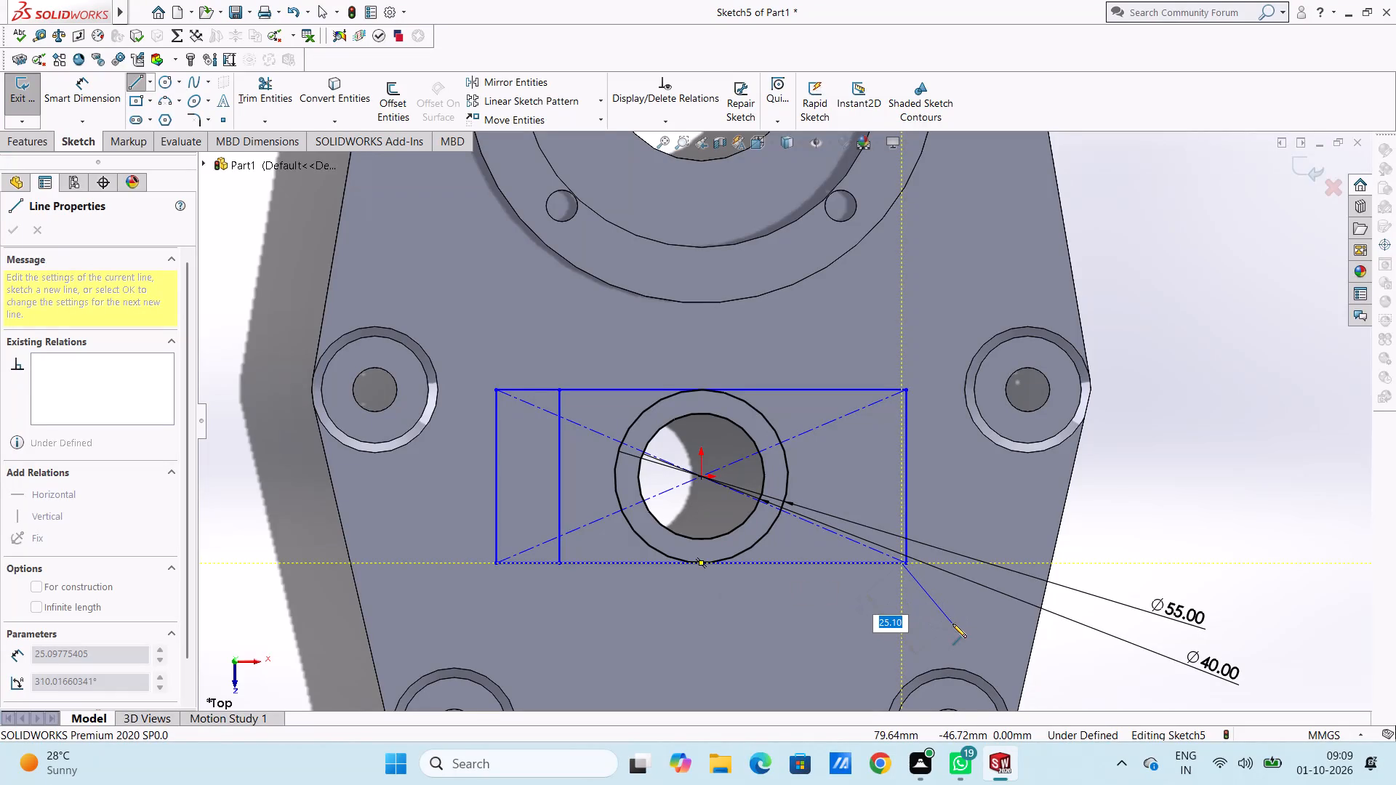
Draw a 20 mm line along the rectangle's bottom edge from its lower-right corner, continued by a vertical line up to the top edge.
key(Escape)
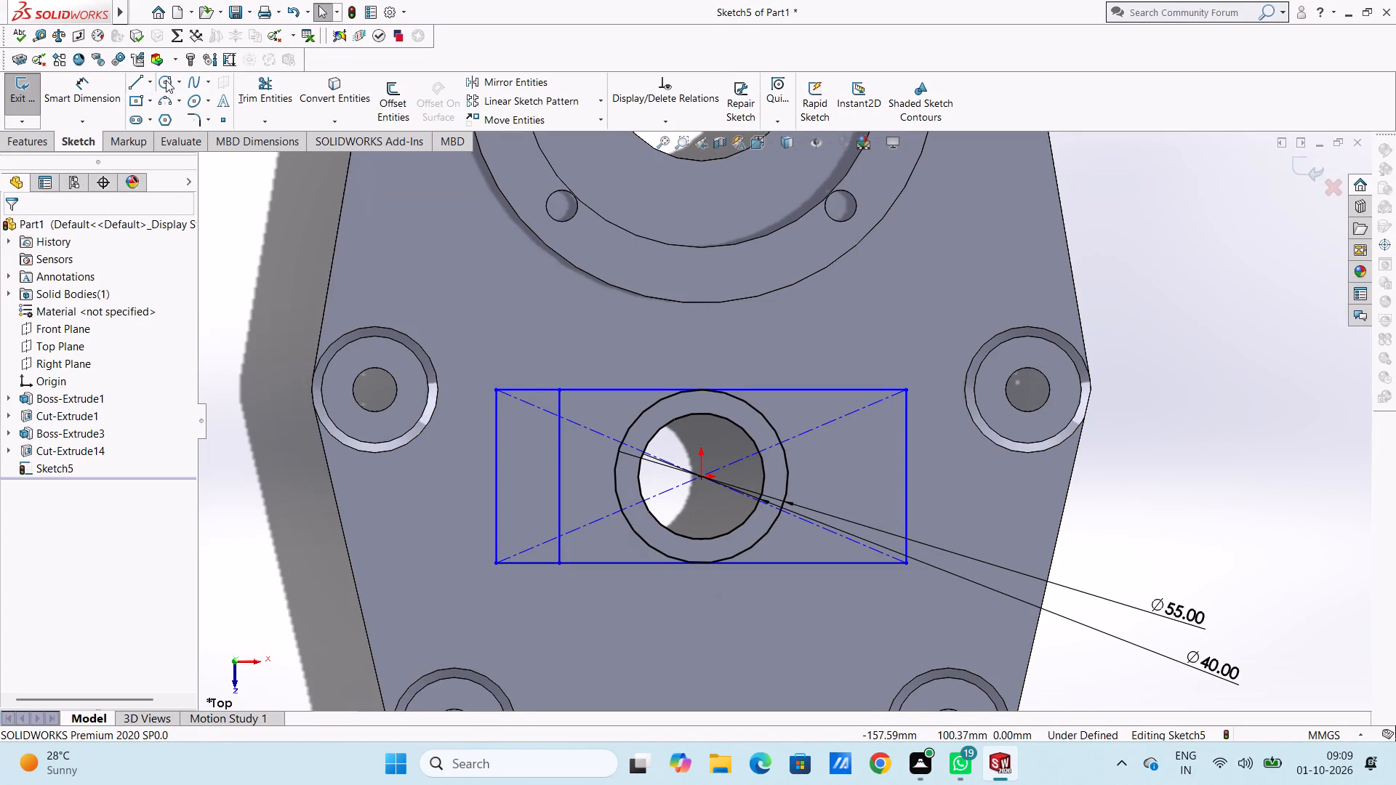
click(139, 88)
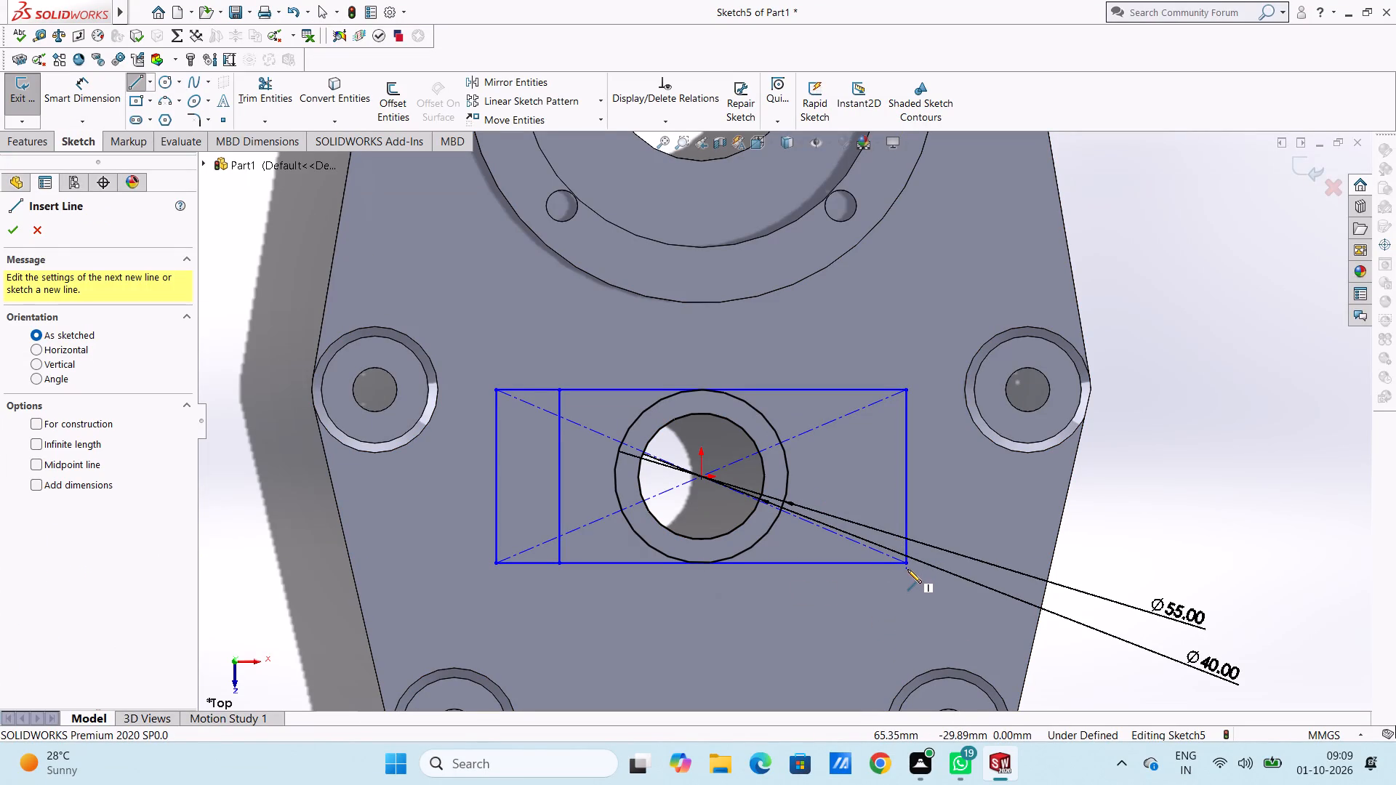
click(907, 565)
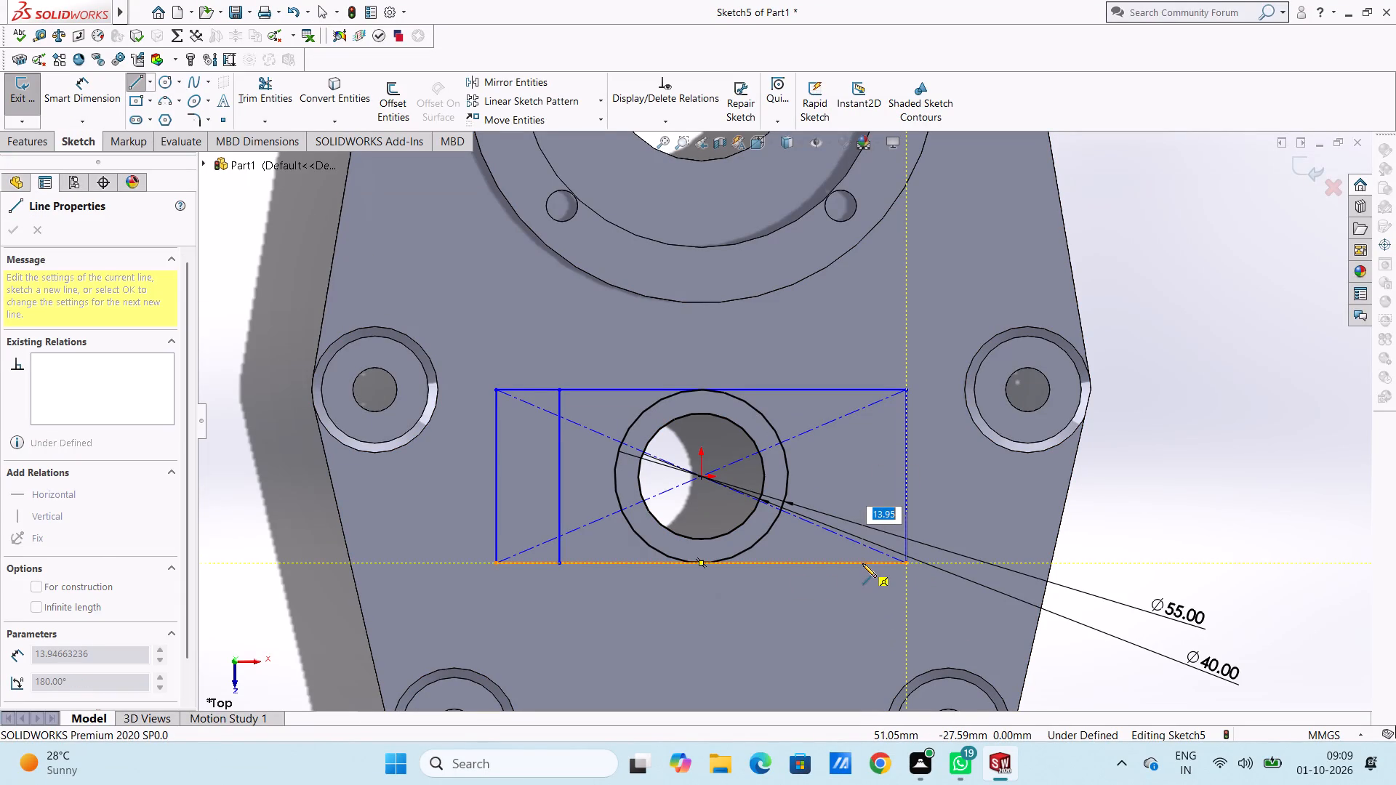
text(20)
key(Return)
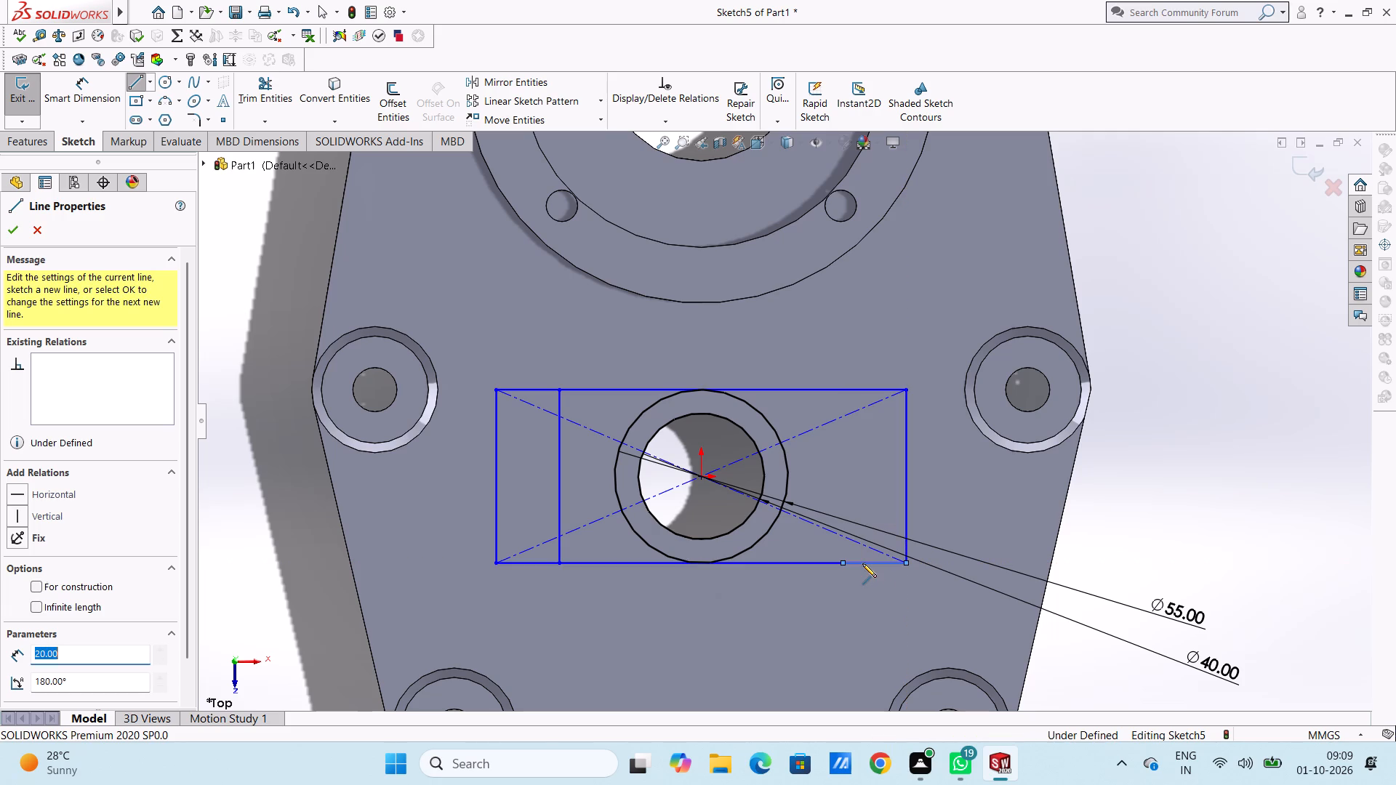
click(843, 392)
key(Escape)
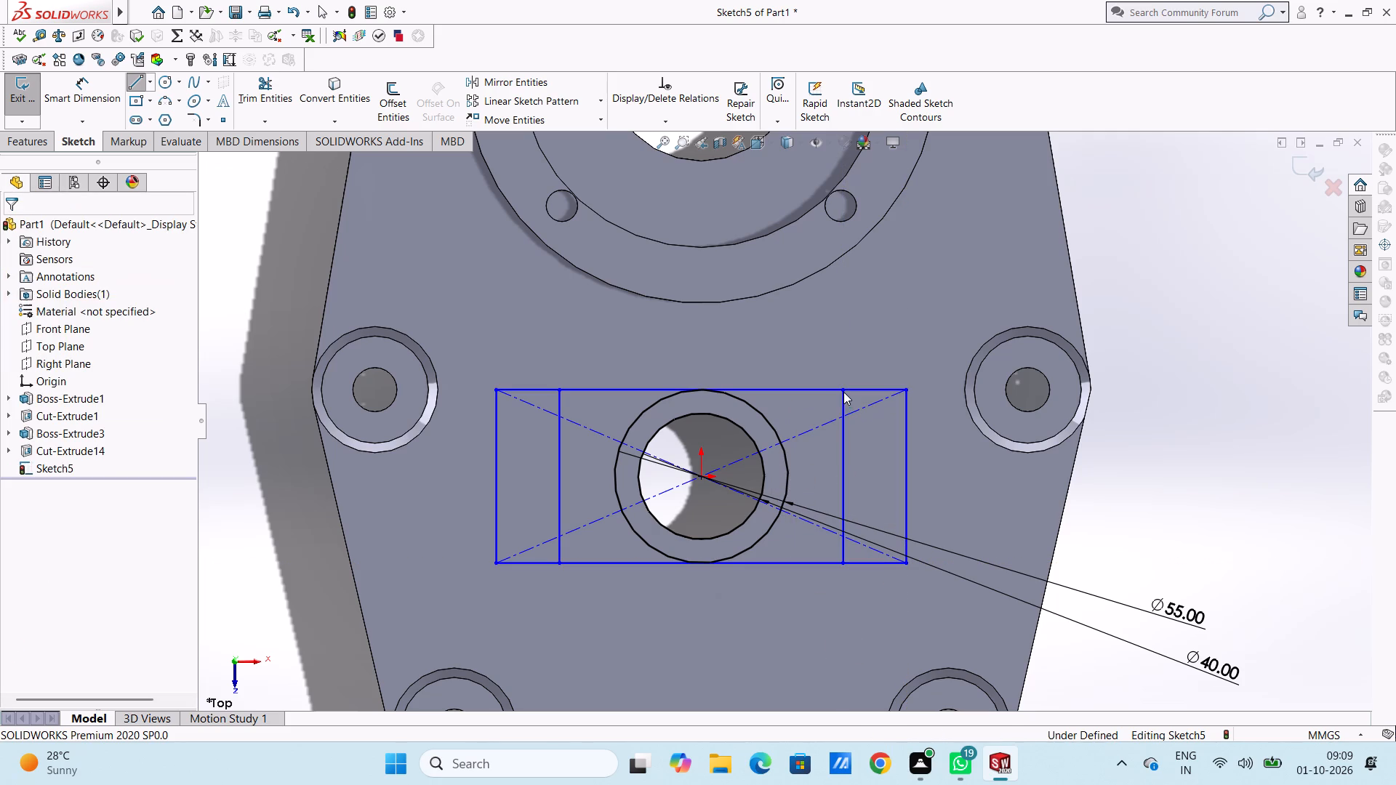
key(Escape)
key(Escape)
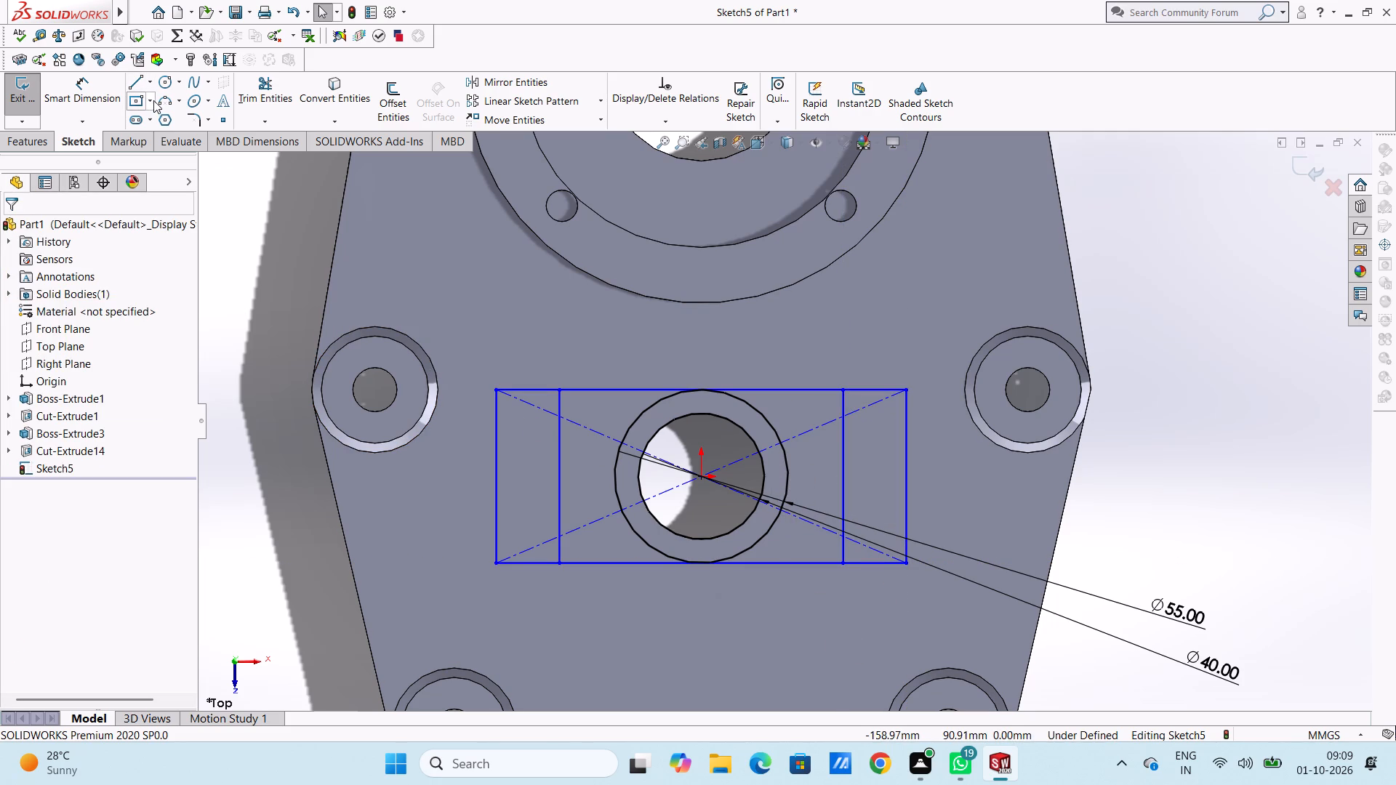
Draw two 15 mm radius three-point arcs curving inward, joining the 55 mm circle to the upper ends of both vertical lines.
click(161, 102)
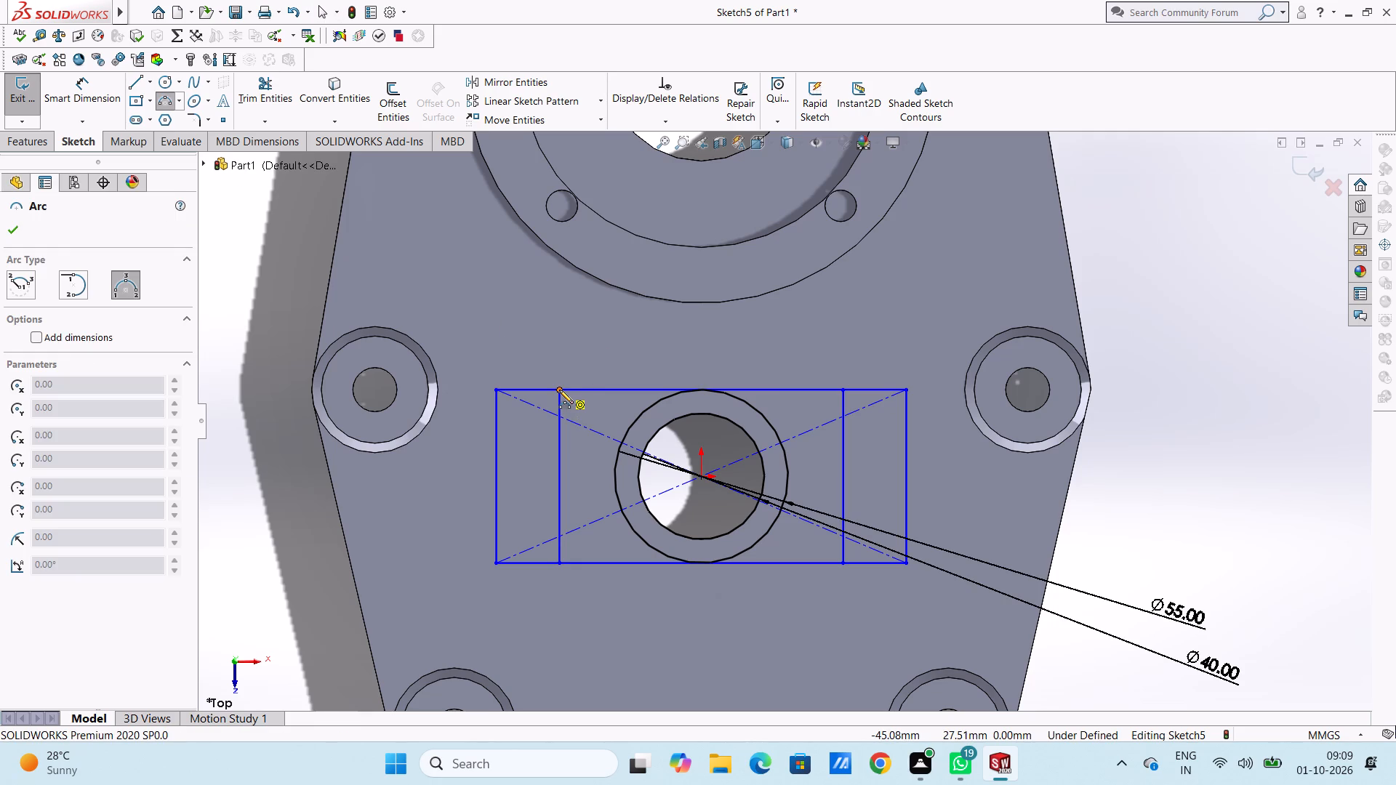
click(559, 390)
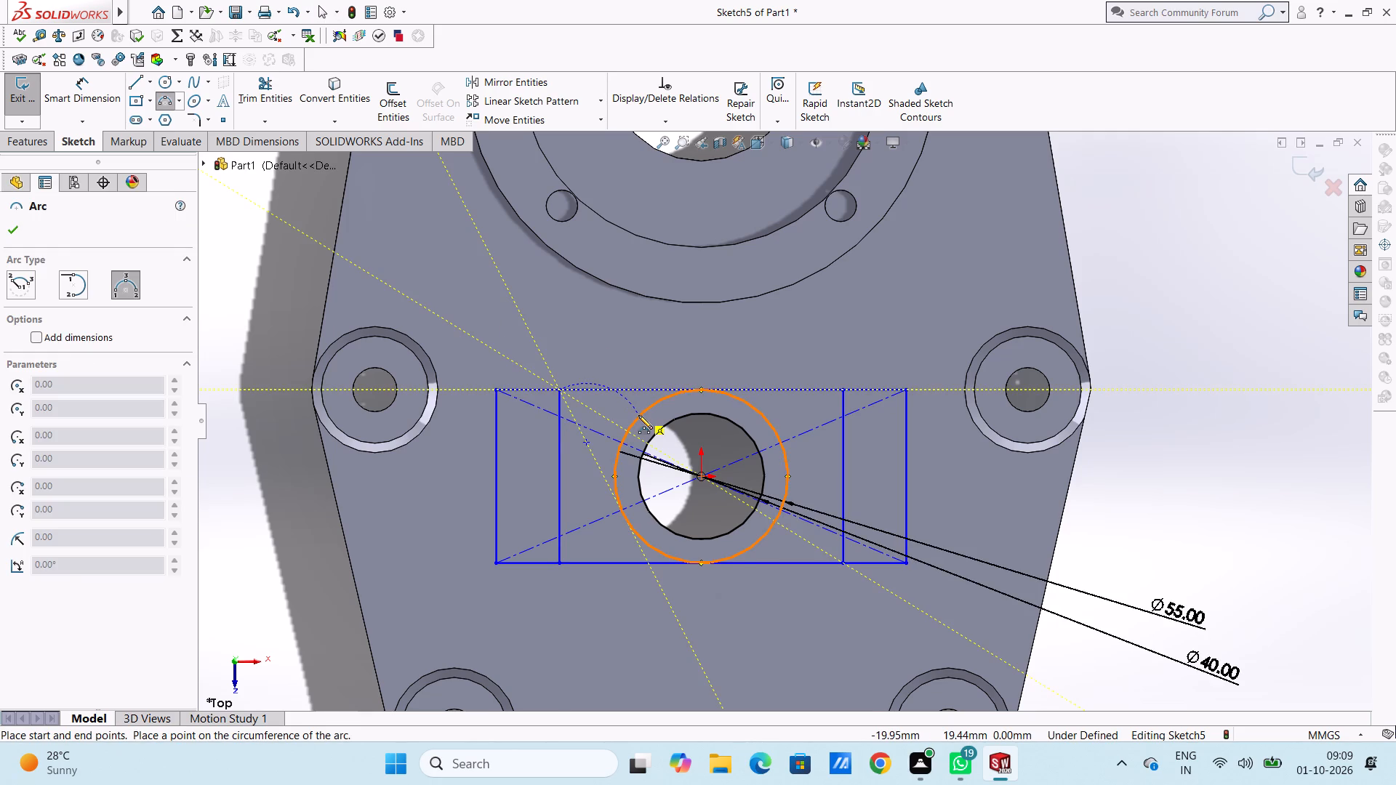
click(638, 417)
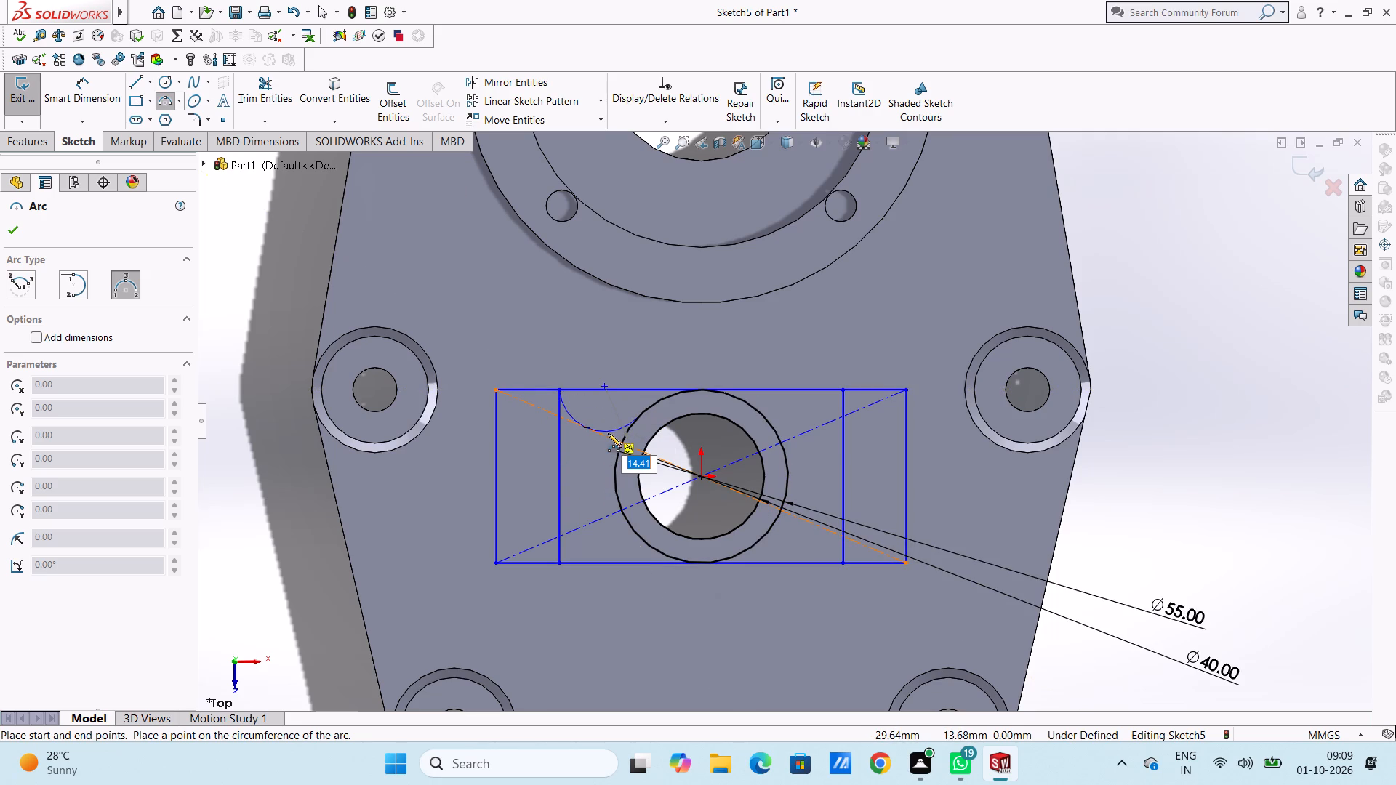
text(15)
key(Return)
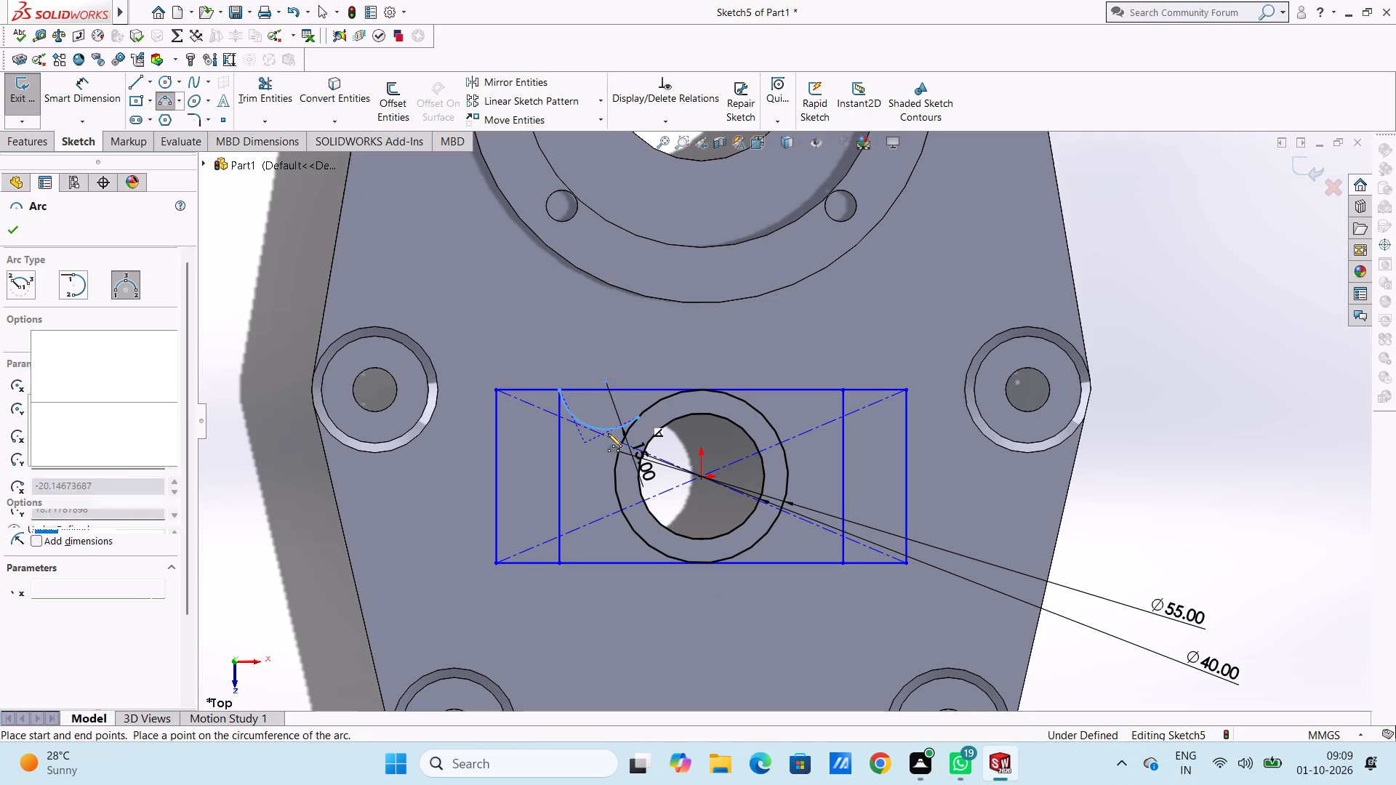
click(761, 413)
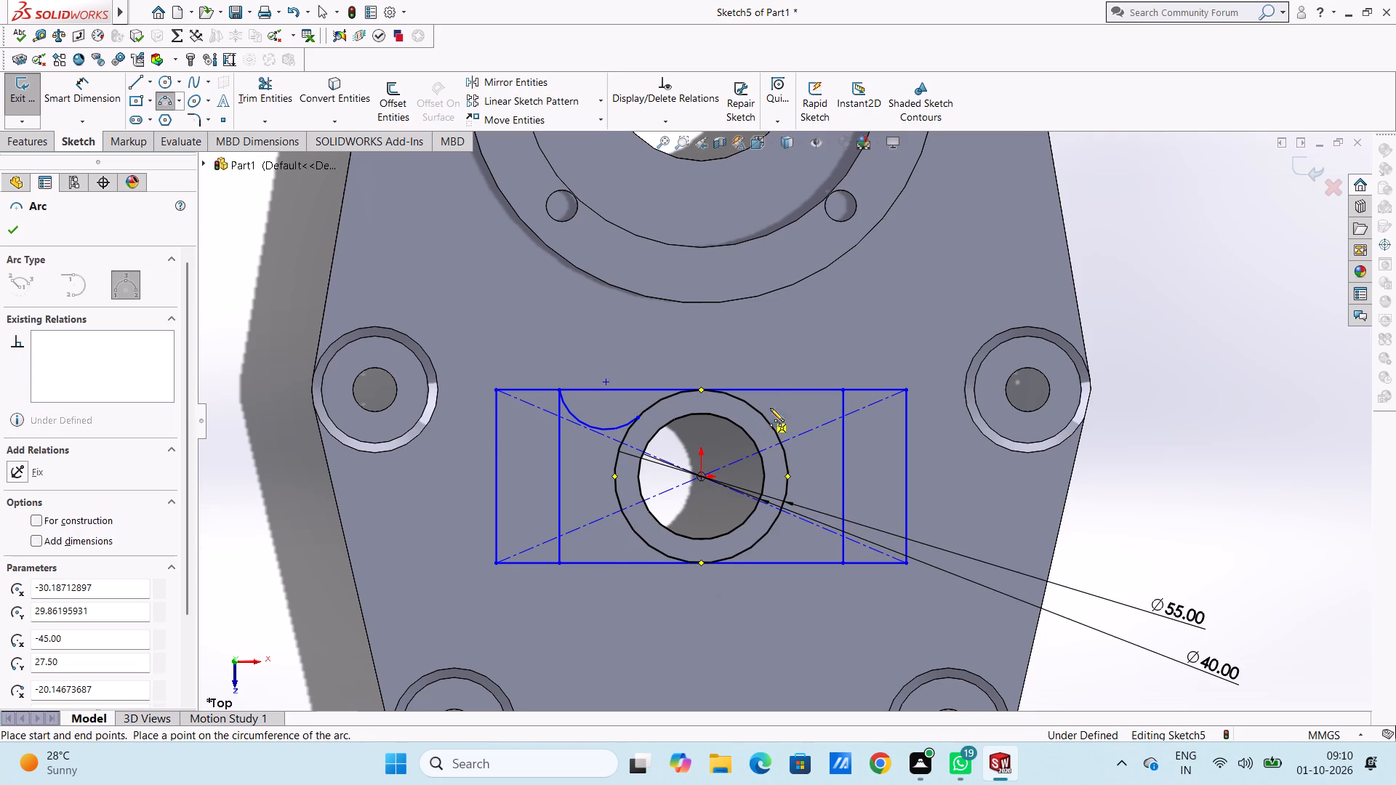
click(843, 391)
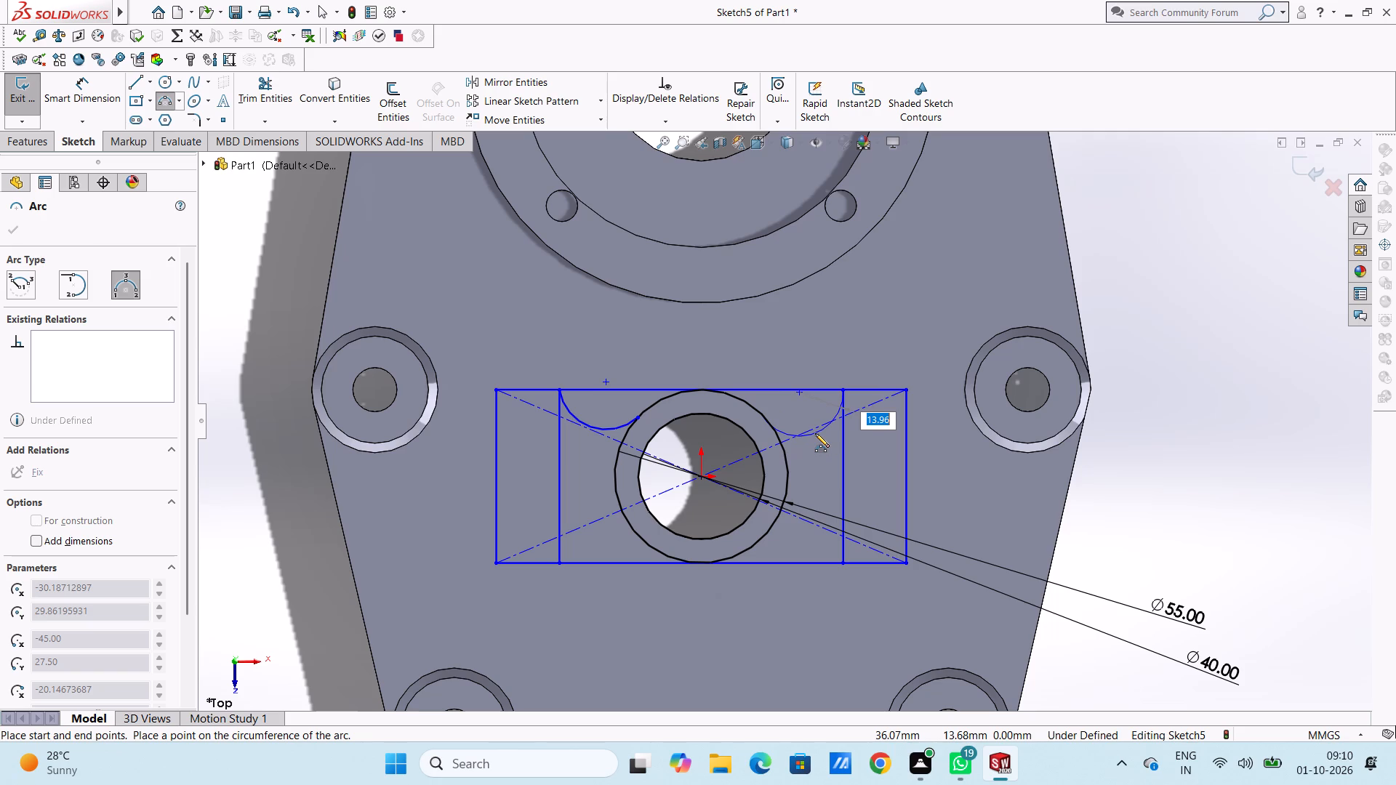
text(15)
key(Return)
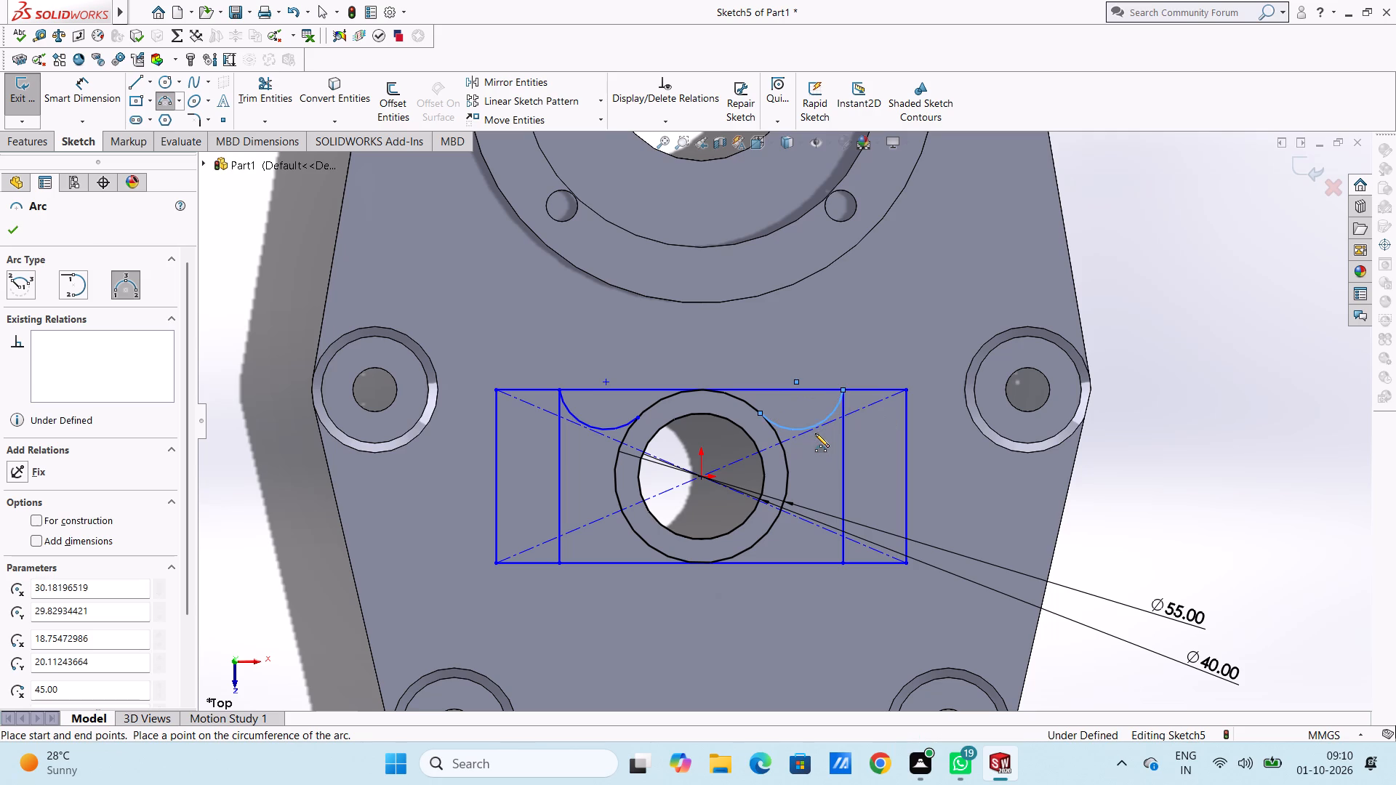
Draw two matching 15 mm radius three-point arcs joining the 55 mm circle to the lower ends of both vertical lines.
click(561, 562)
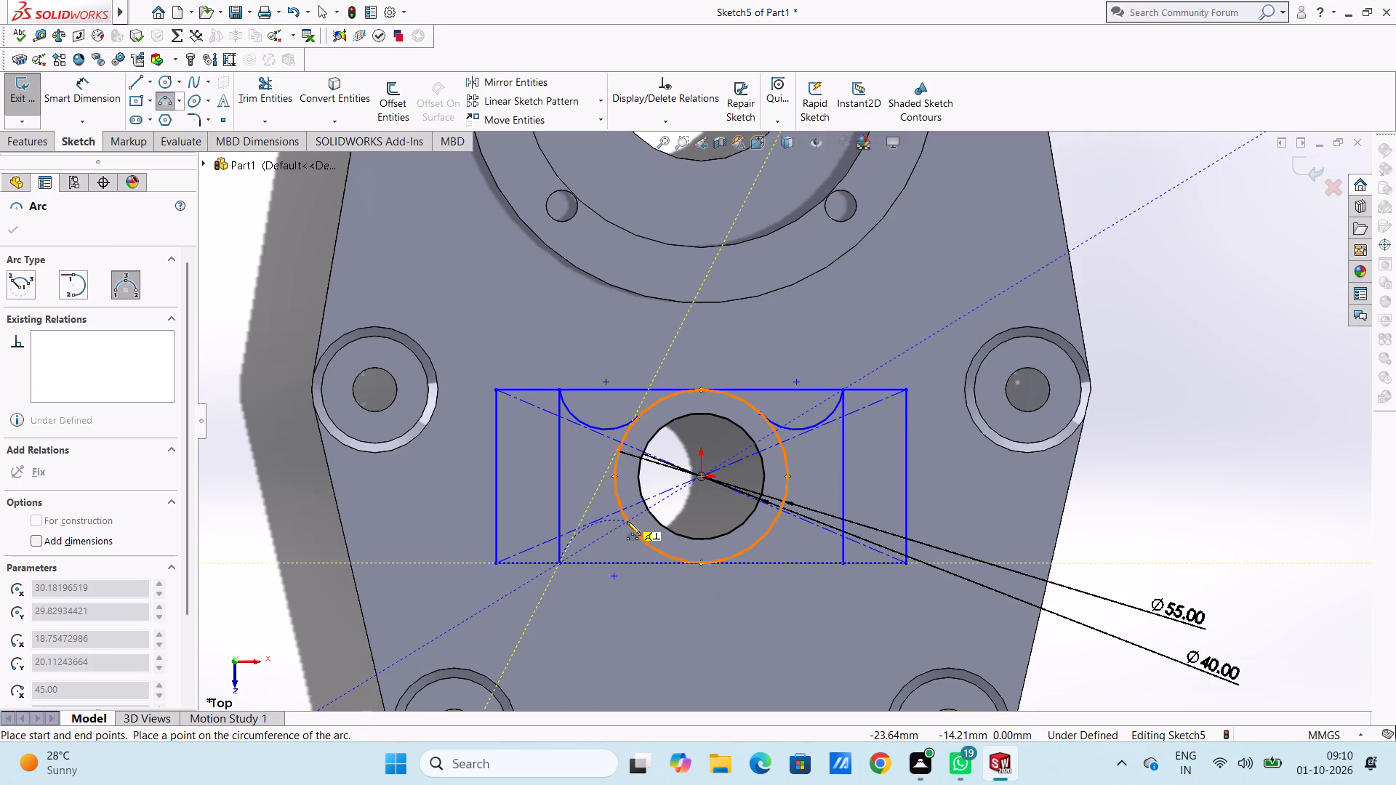
click(633, 531)
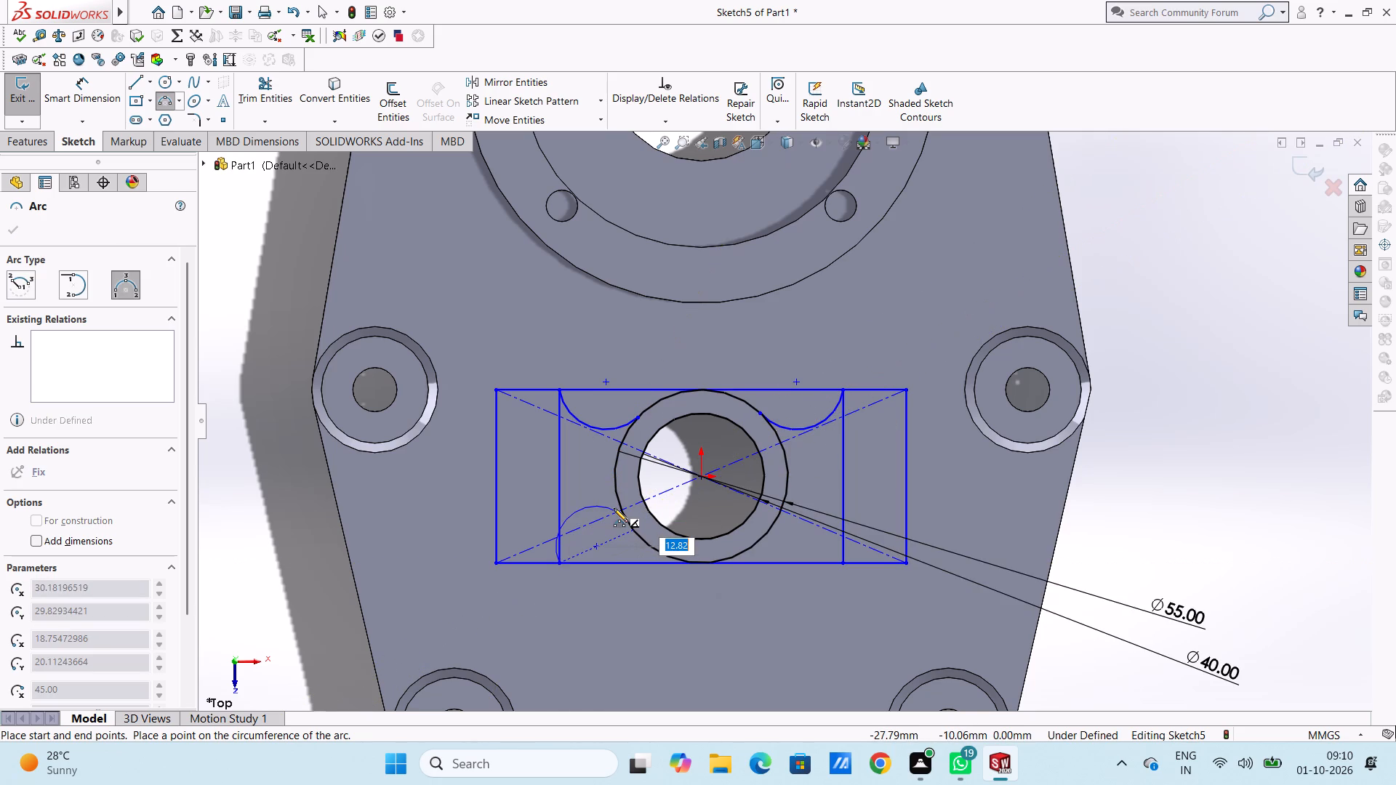
text(15)
key(Return)
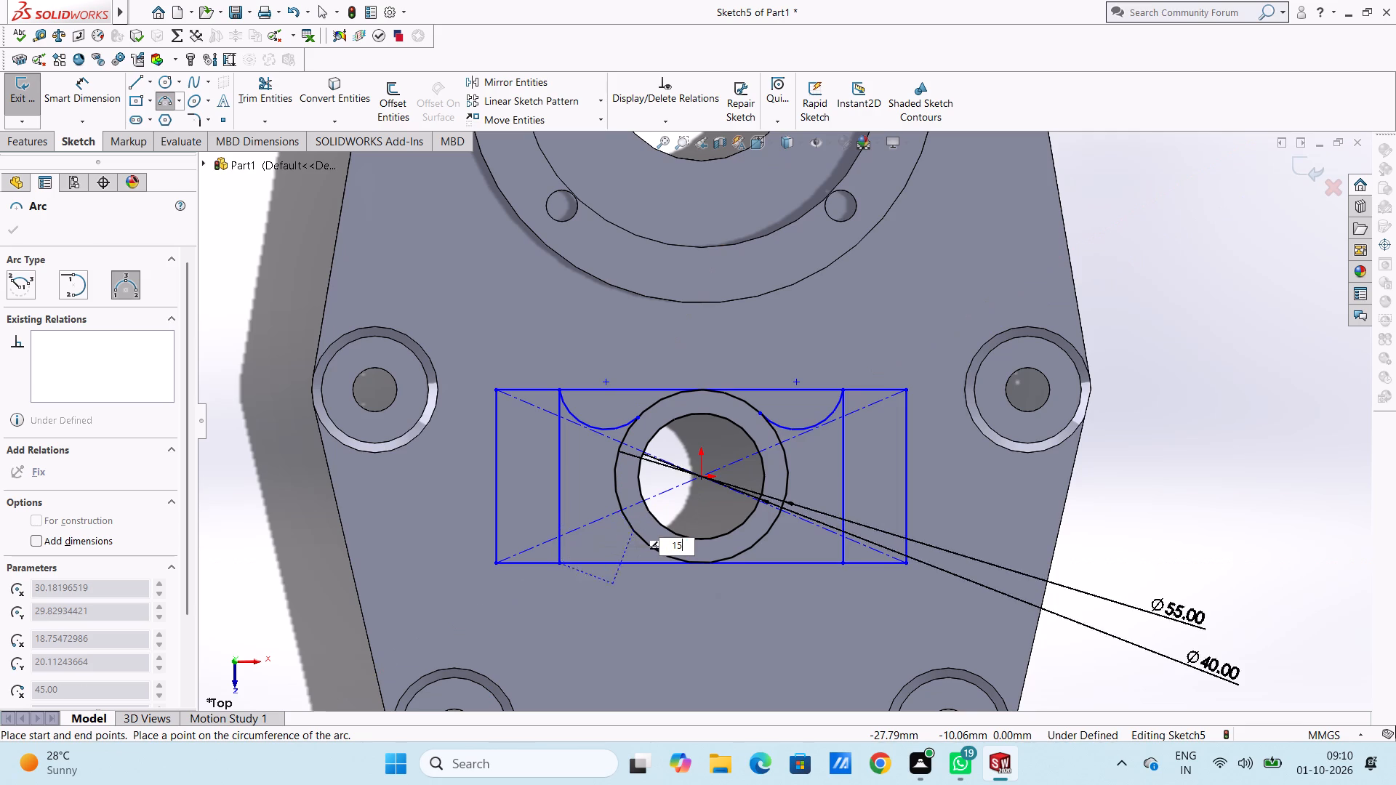
click(768, 530)
click(843, 562)
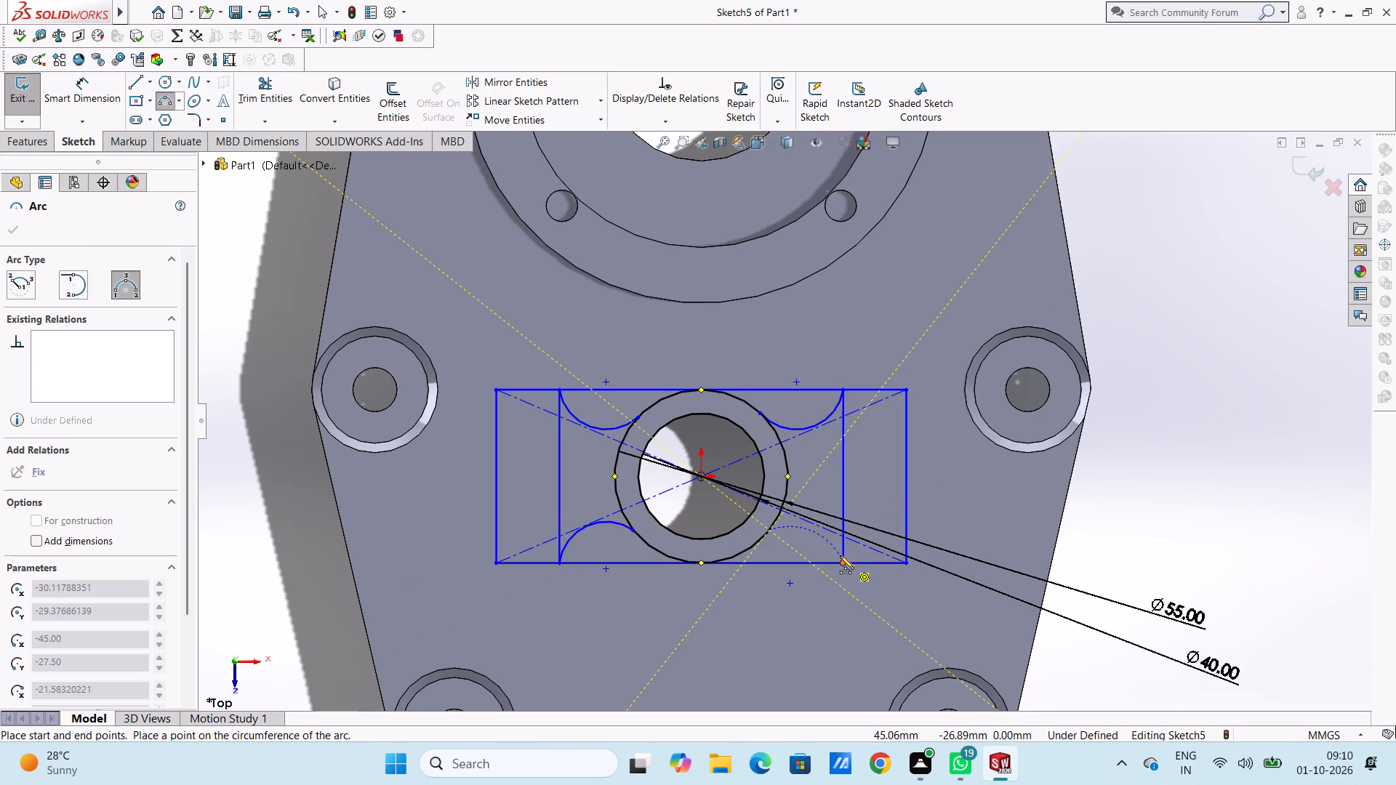
text(15)
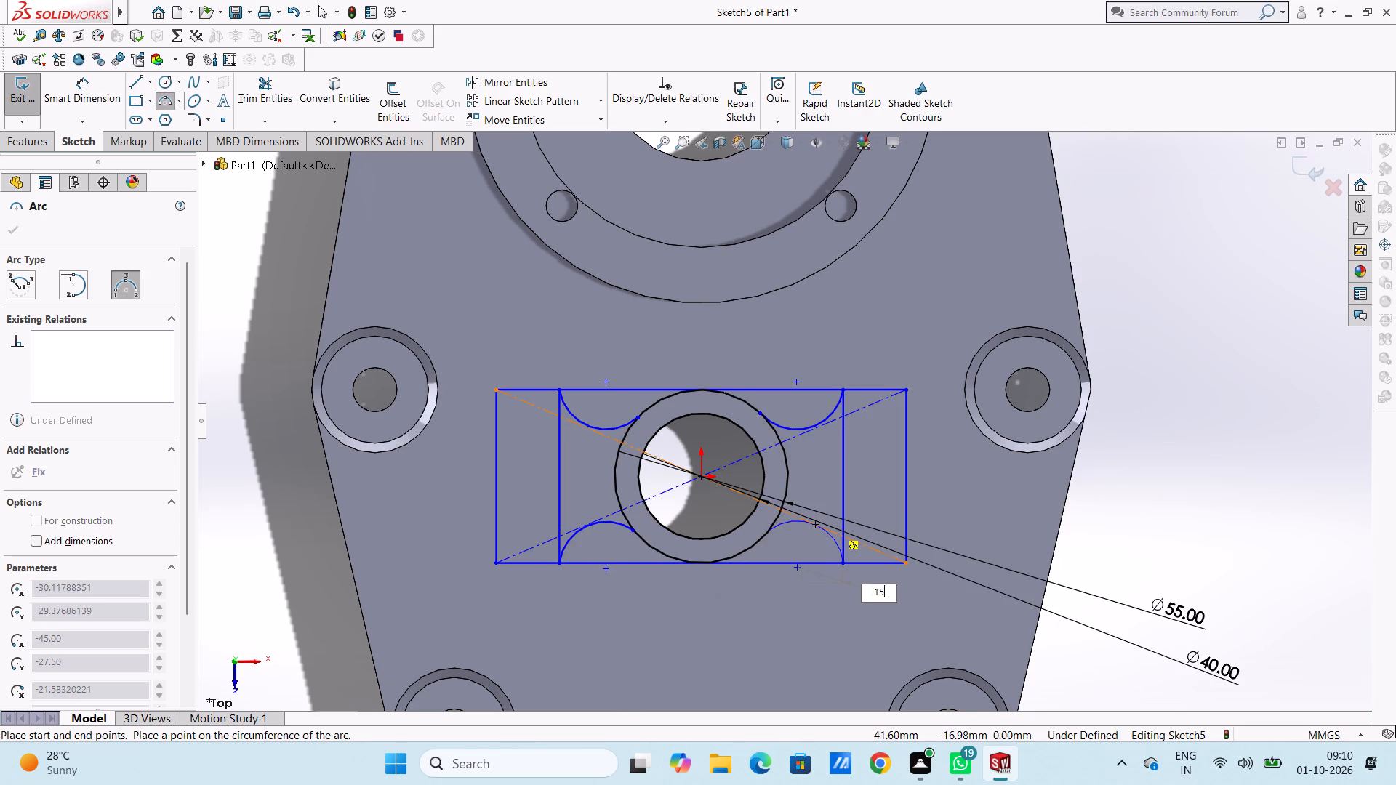
key(Return)
key(Escape)
key(Escape)
key(Escape)
key(Escape)
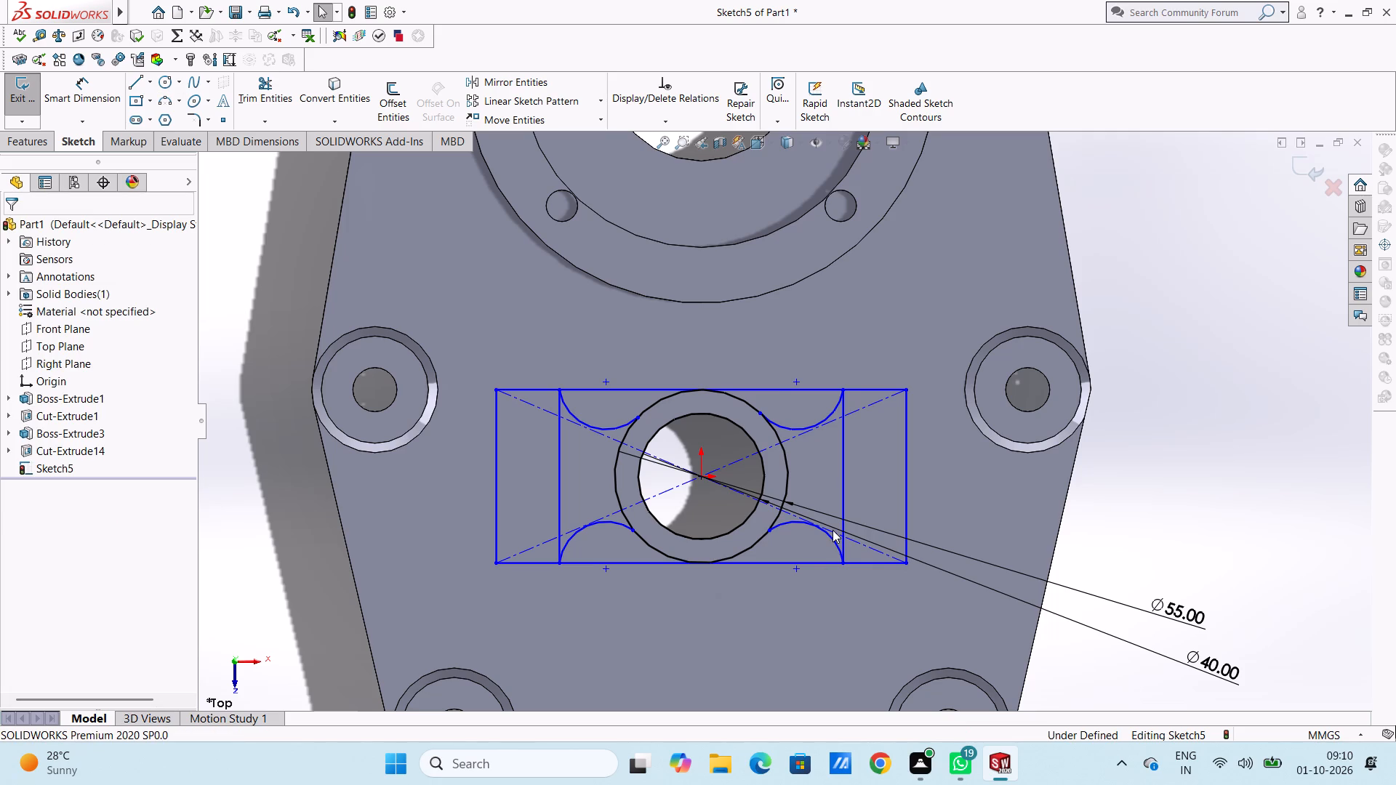
Trim away both inner vertical lines and the rectangle's top and bottom edge segments between the arcs.
scroll(833, 530, up, 1)
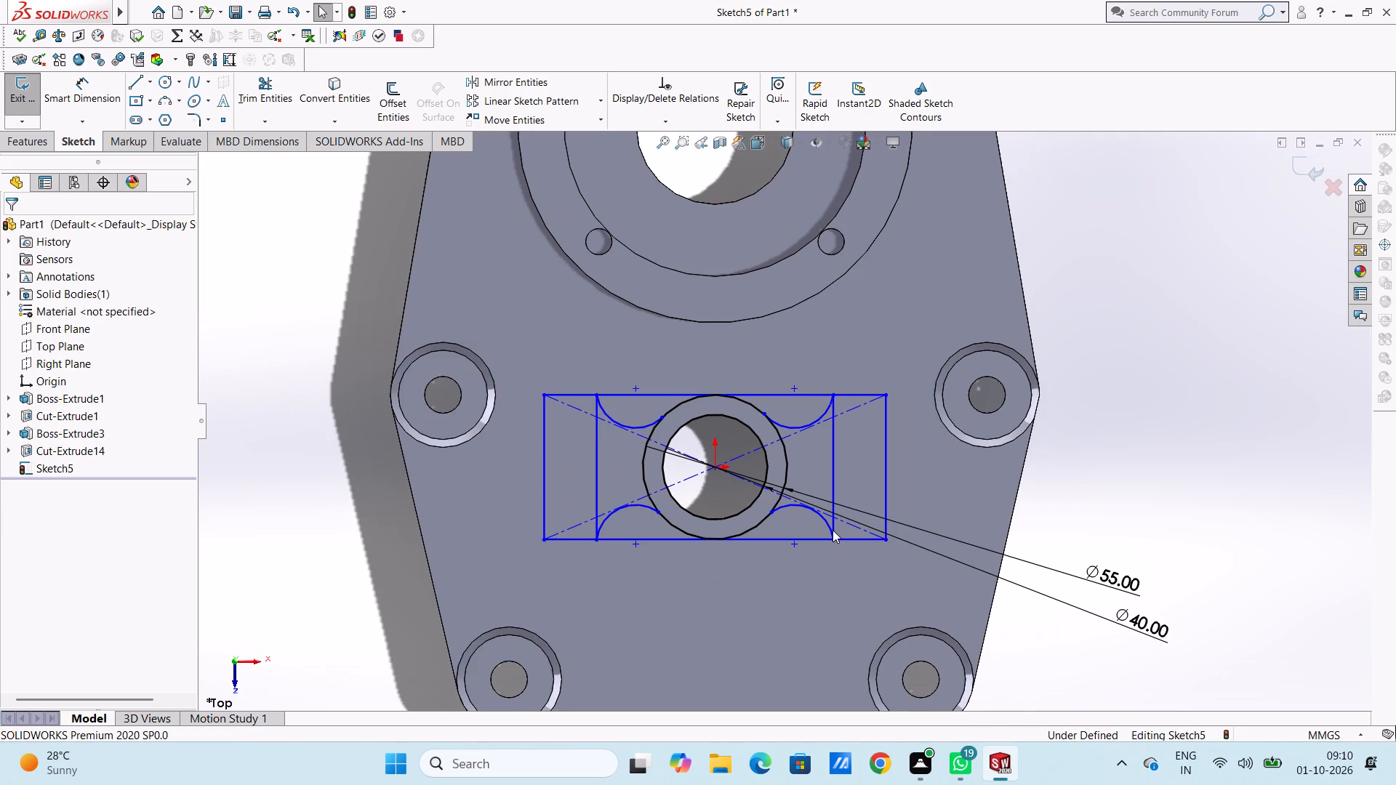
click(253, 84)
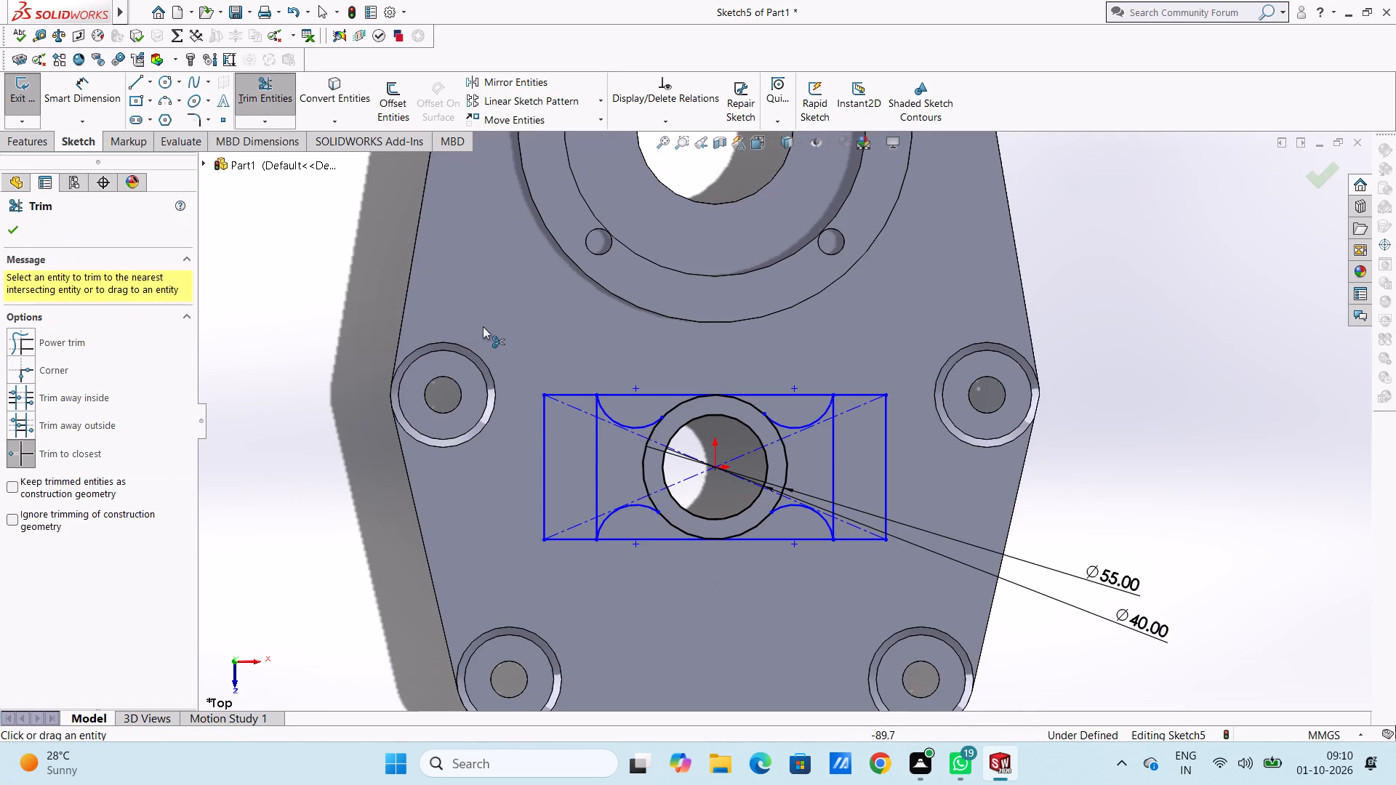
click(595, 475)
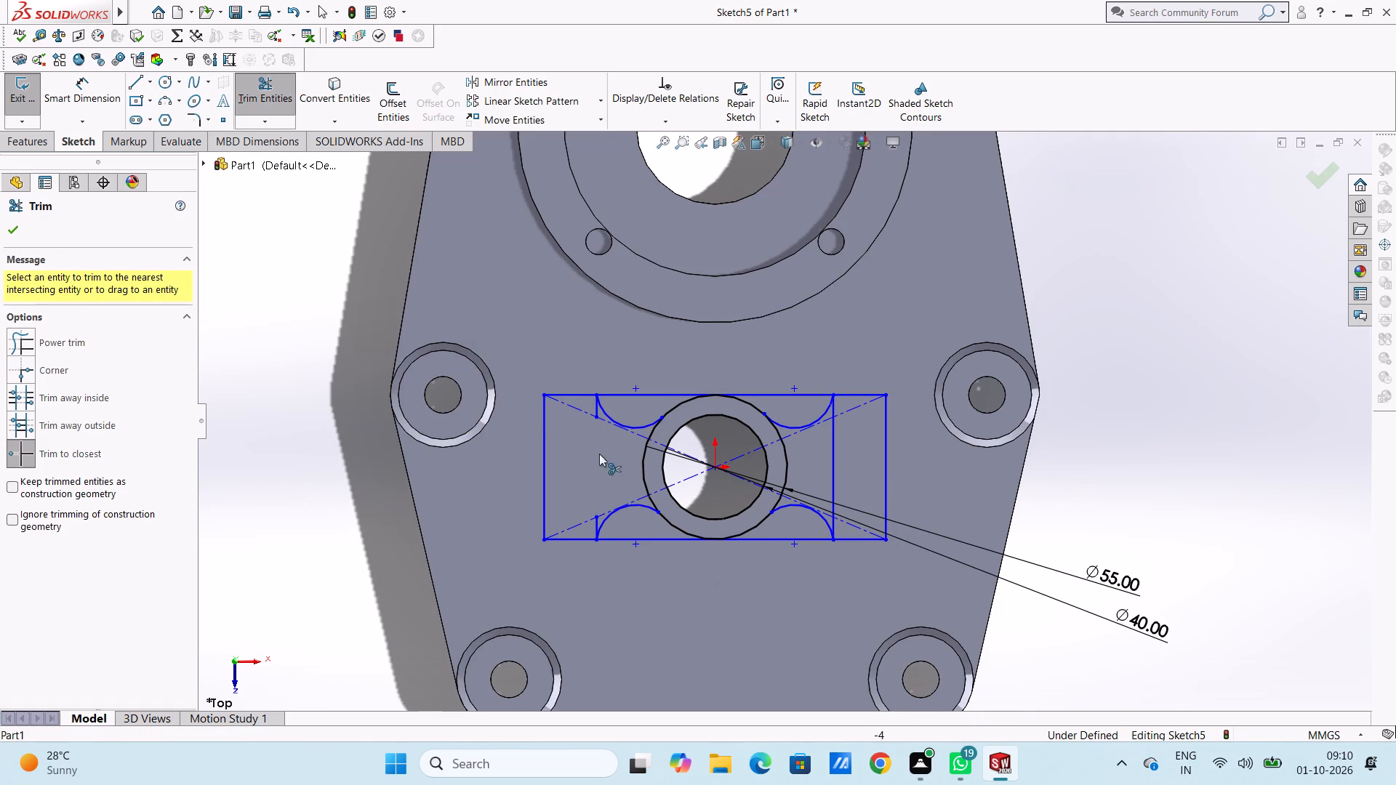
click(597, 406)
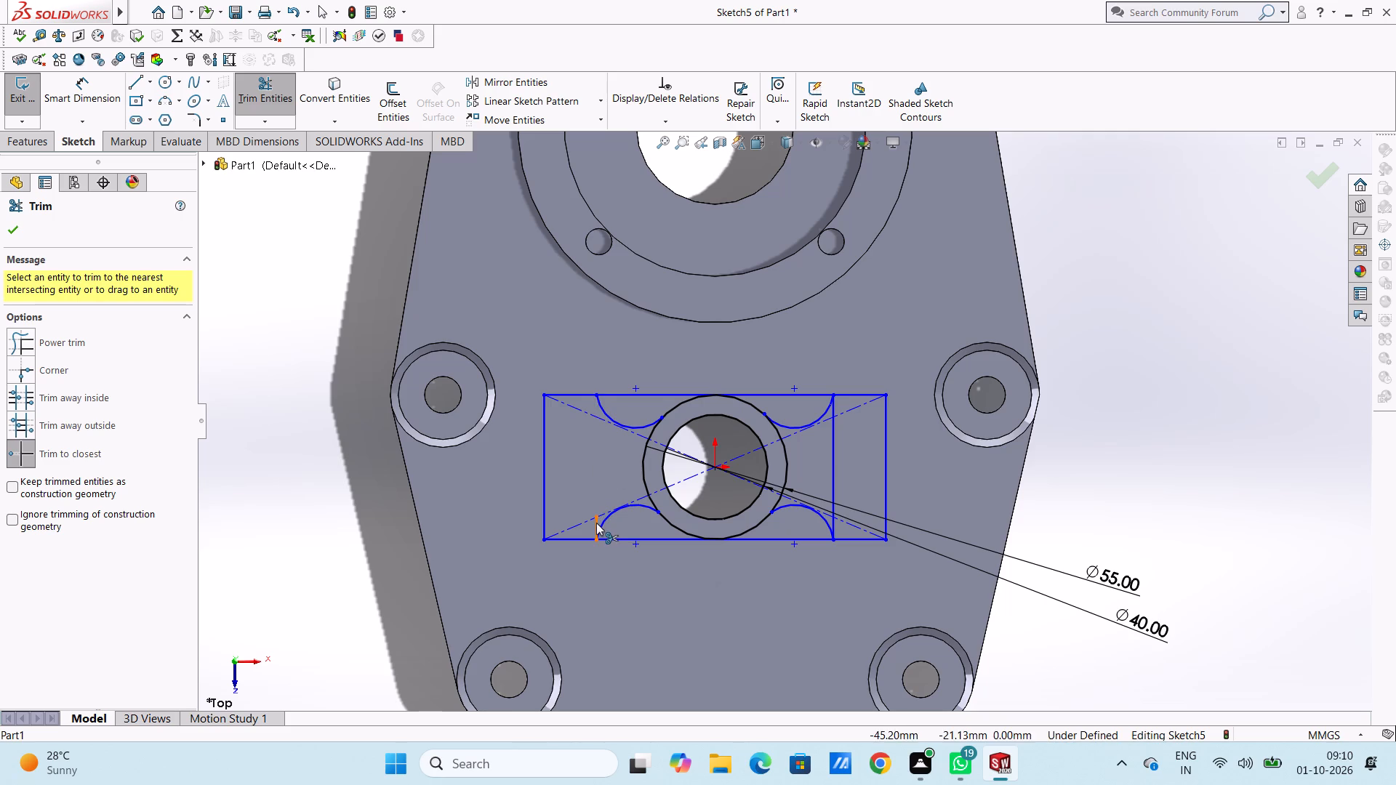
click(596, 523)
click(644, 392)
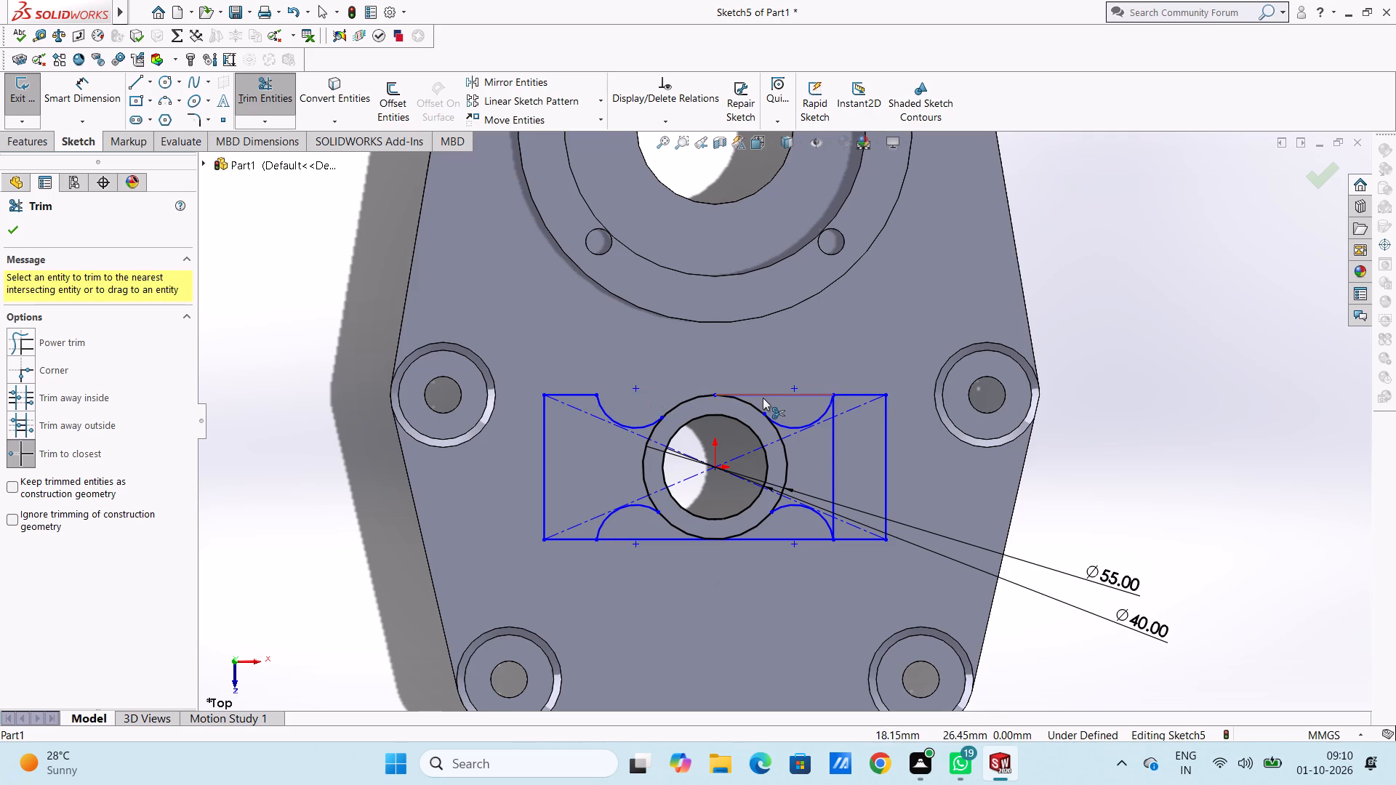
click(763, 398)
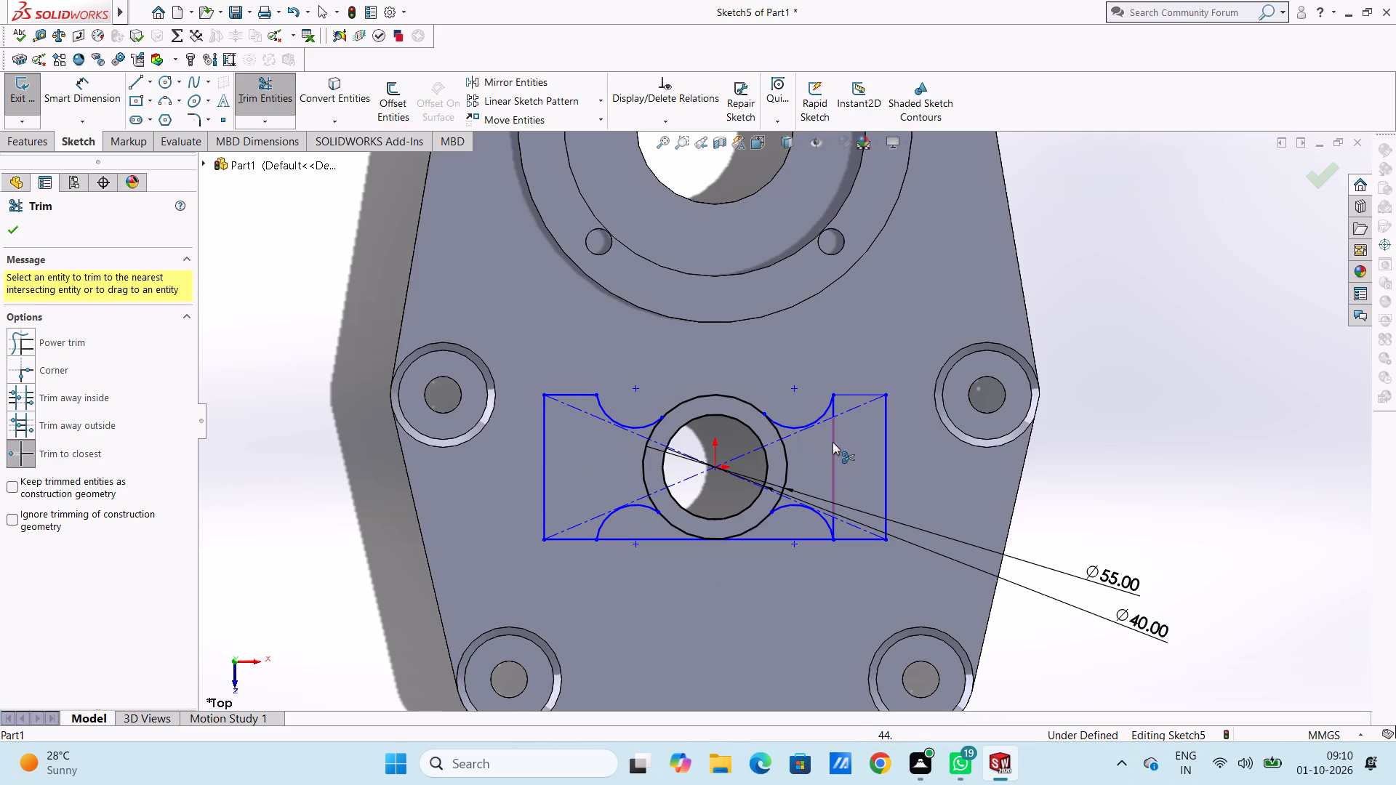
click(833, 442)
click(834, 406)
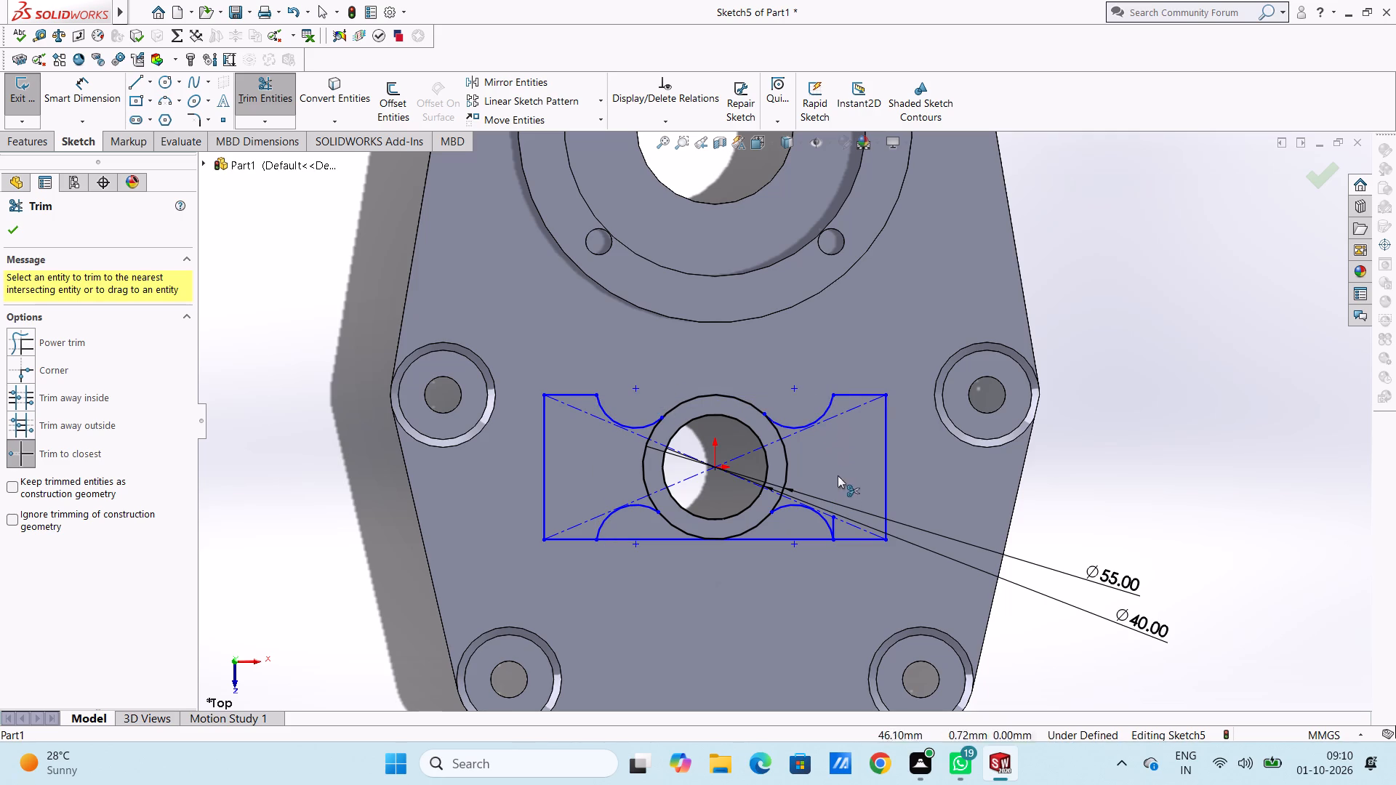
click(837, 525)
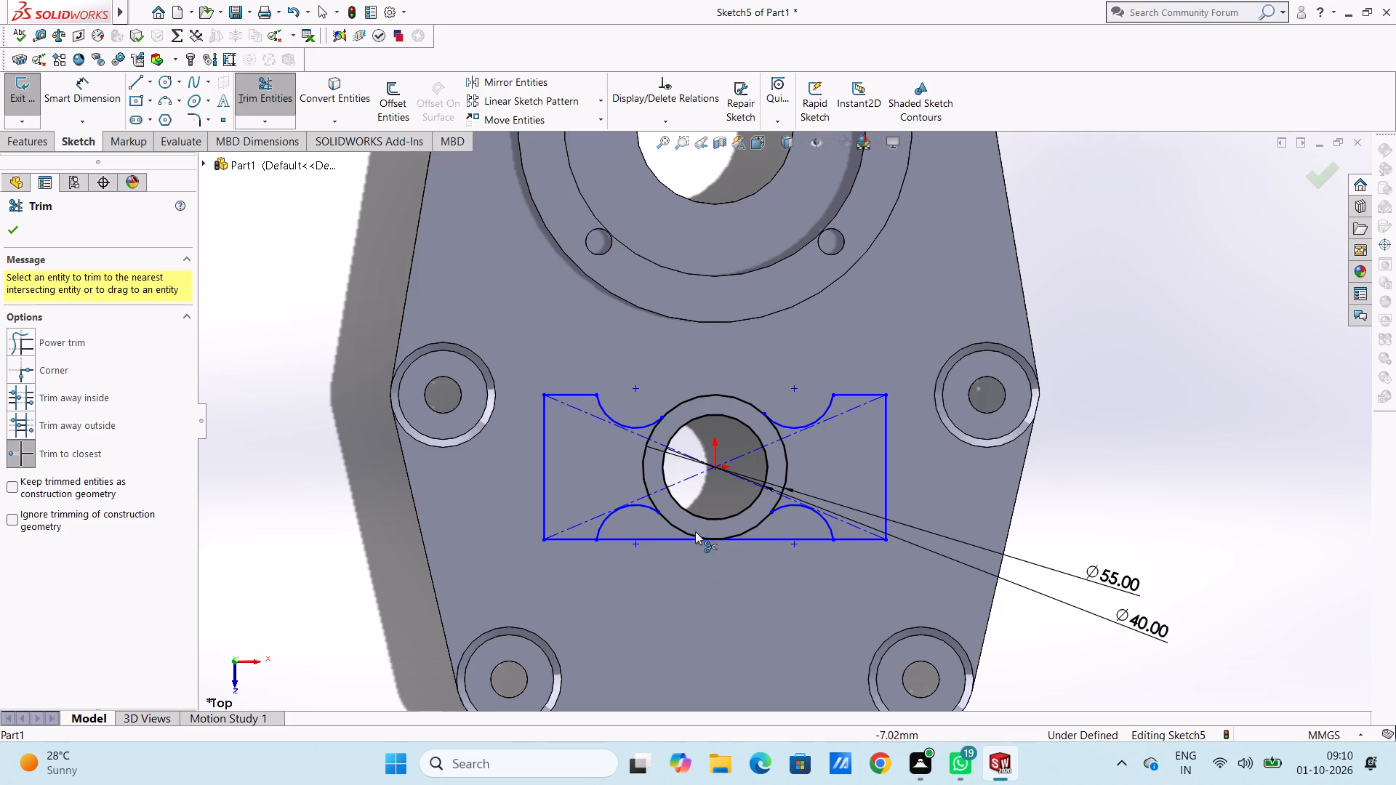
click(635, 544)
click(633, 540)
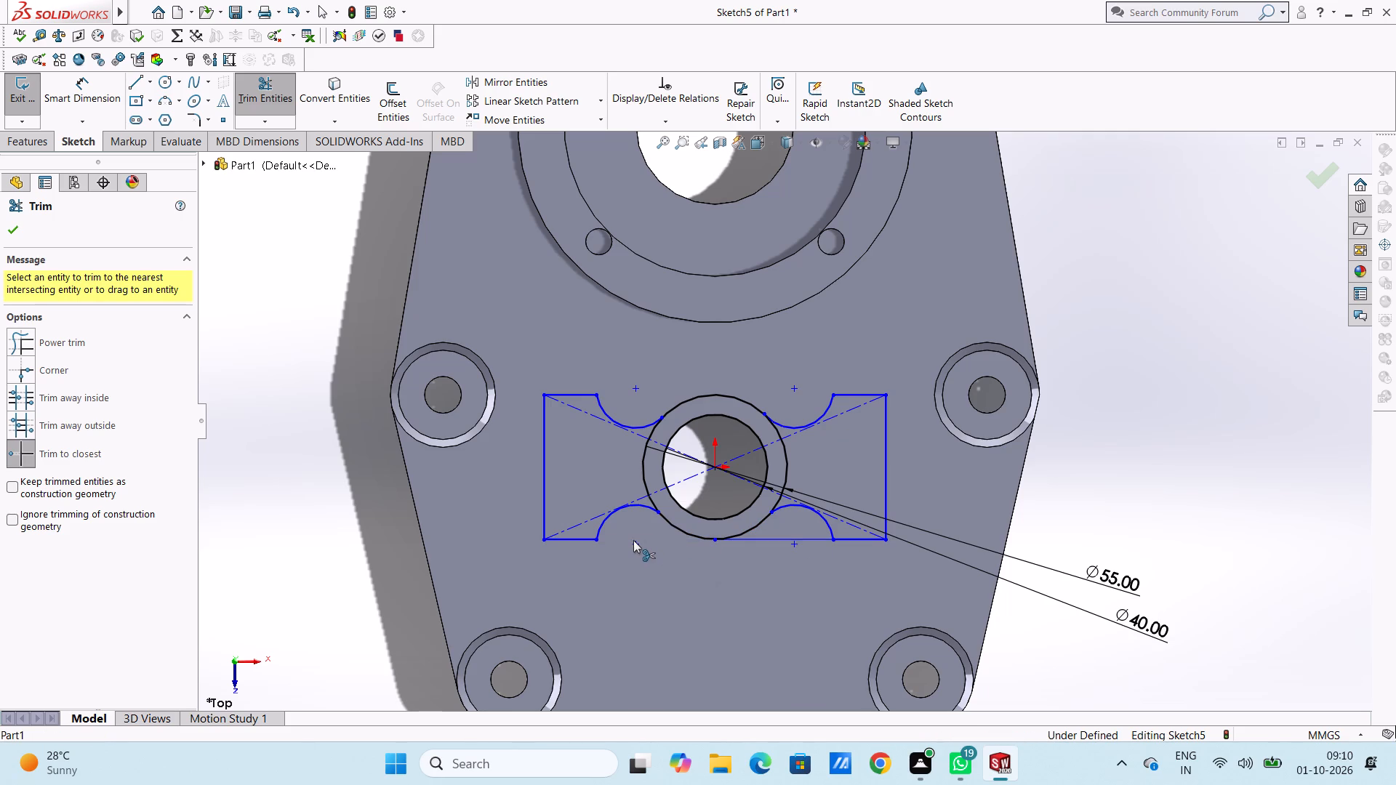
click(801, 539)
key(Escape)
key(Escape)
Add 15 mm radius dimensions to the upper and lower arcs on the right side of the 55 mm circle.
scroll(774, 574, up, 4)
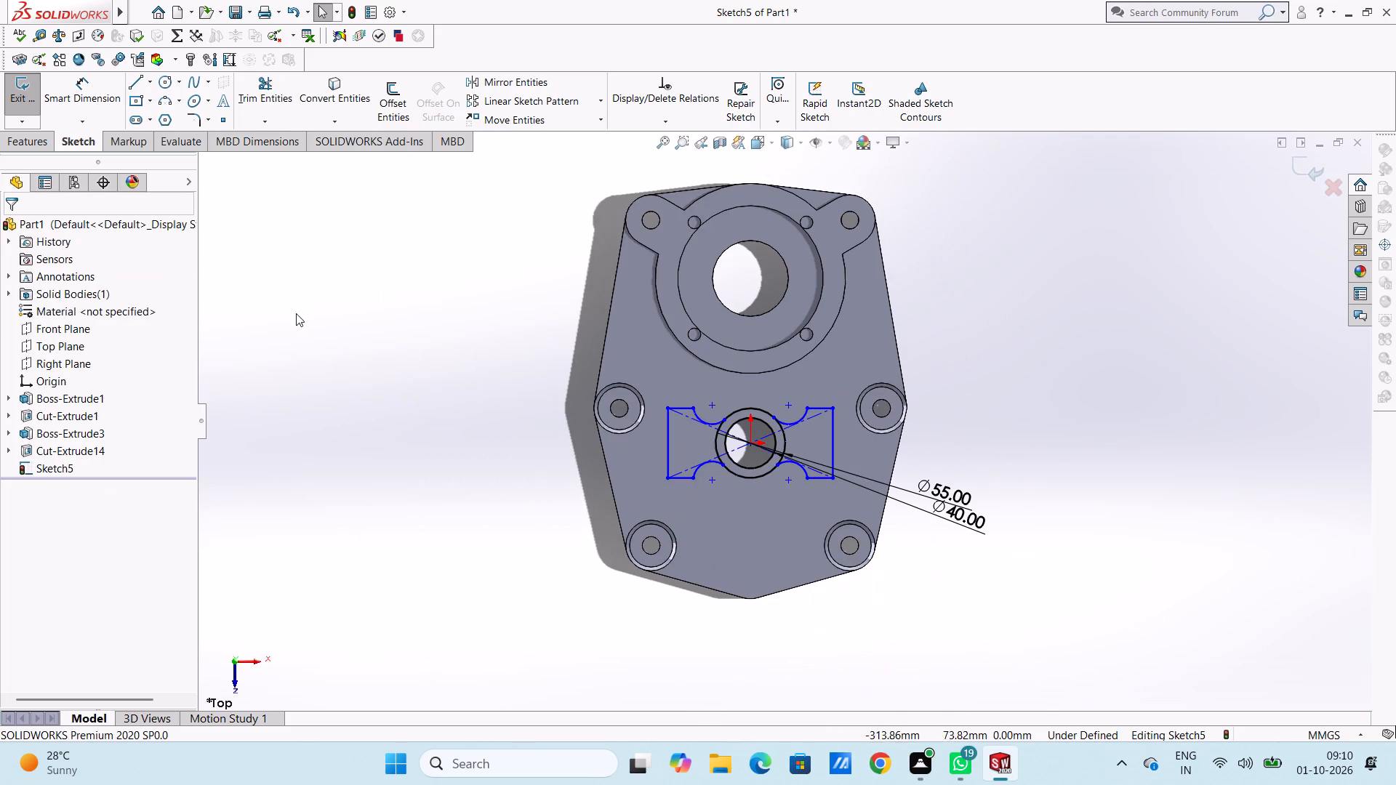
click(82, 85)
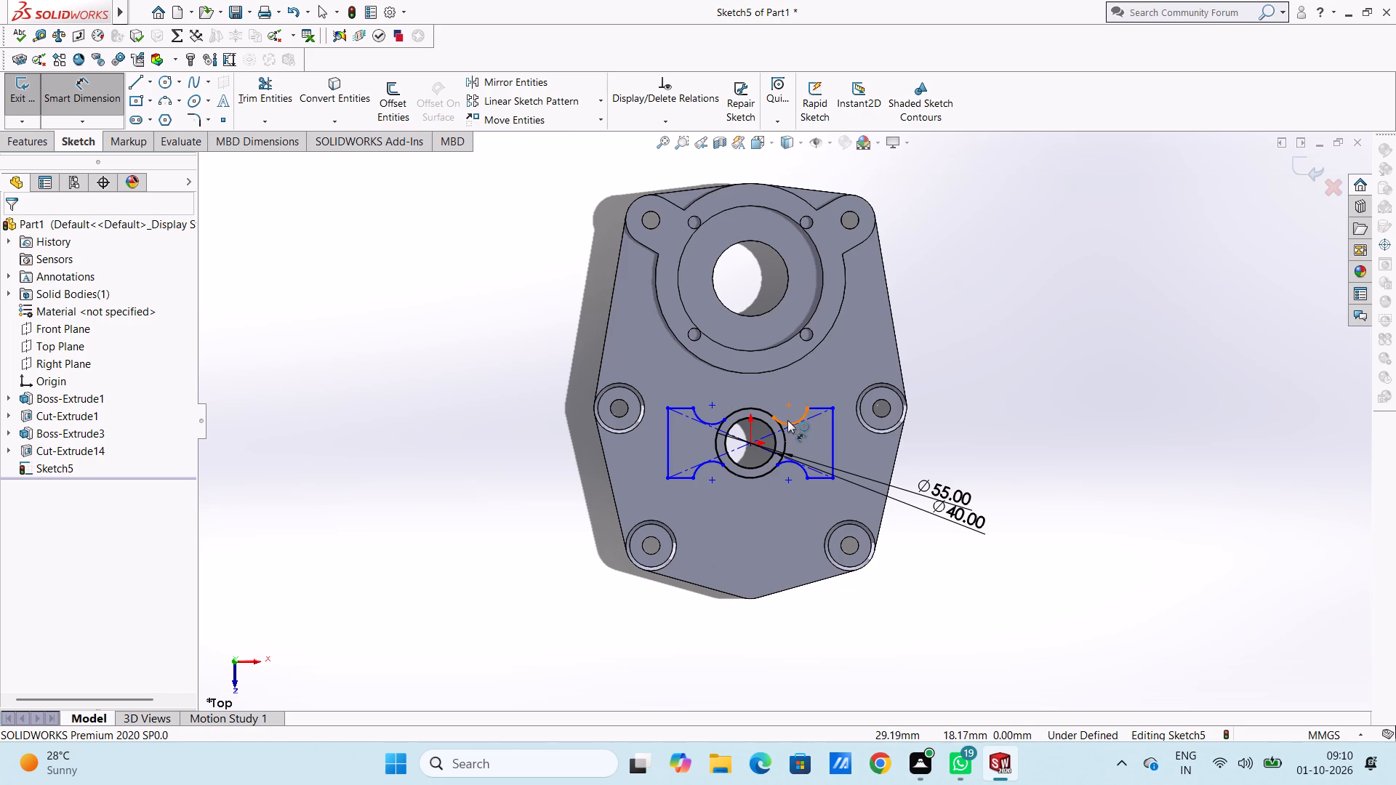
click(789, 421)
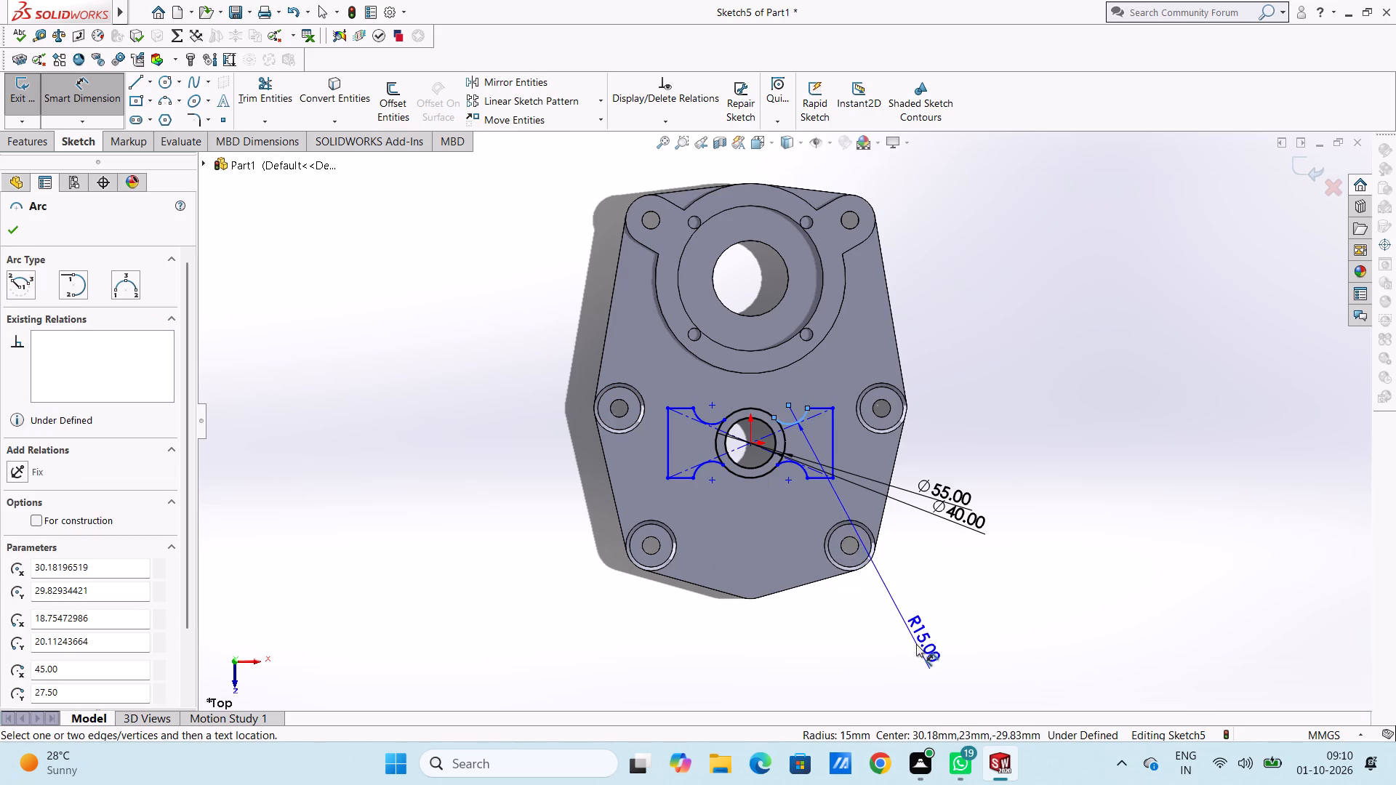
click(911, 653)
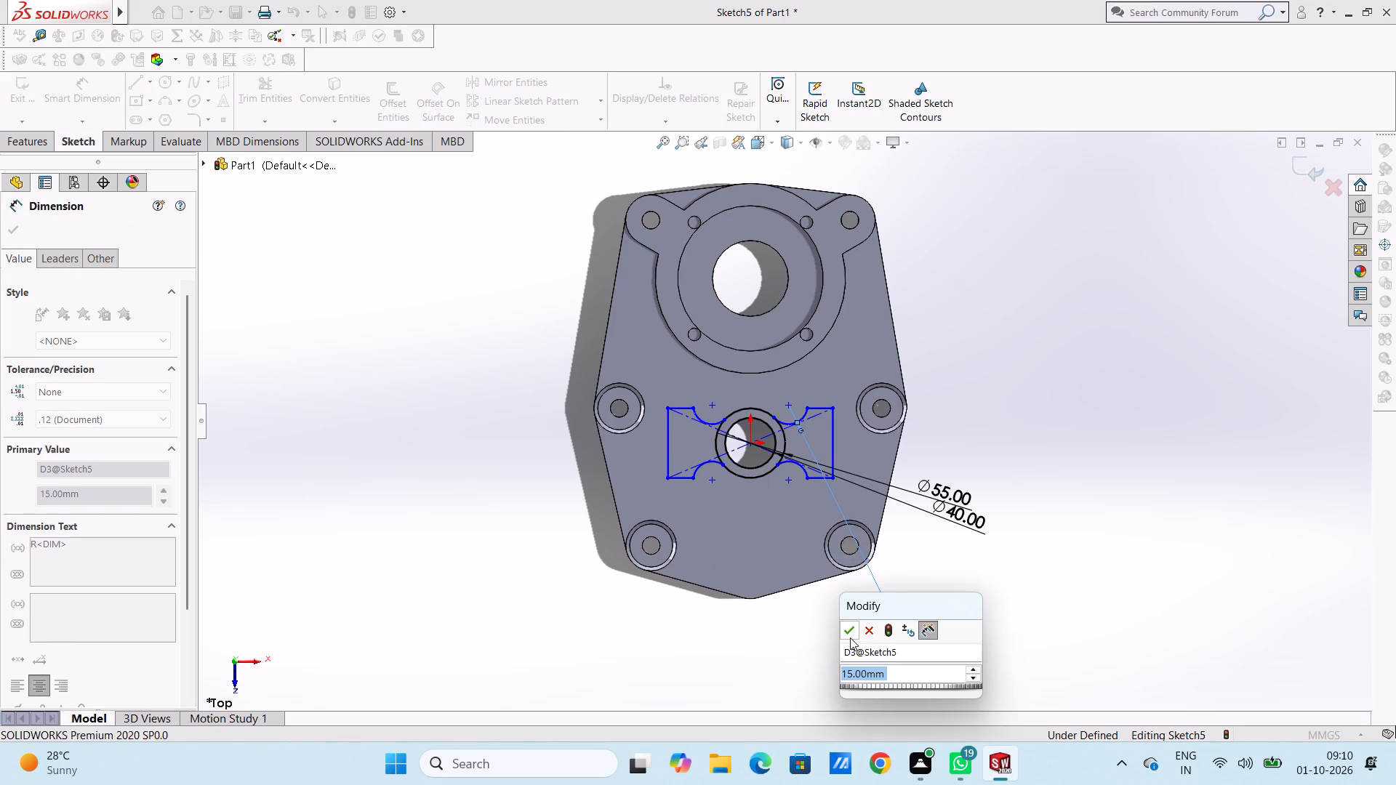
click(849, 632)
click(798, 644)
click(799, 467)
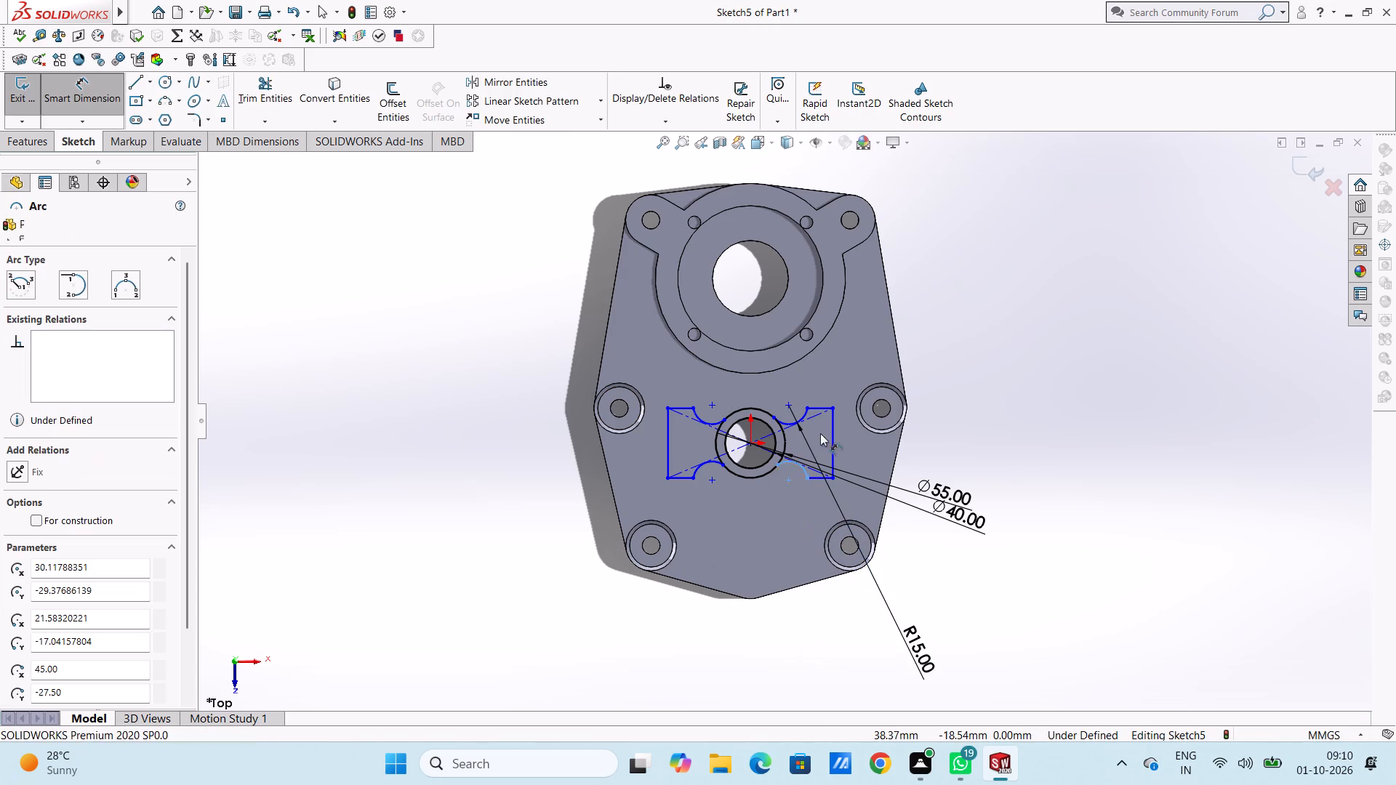
click(972, 265)
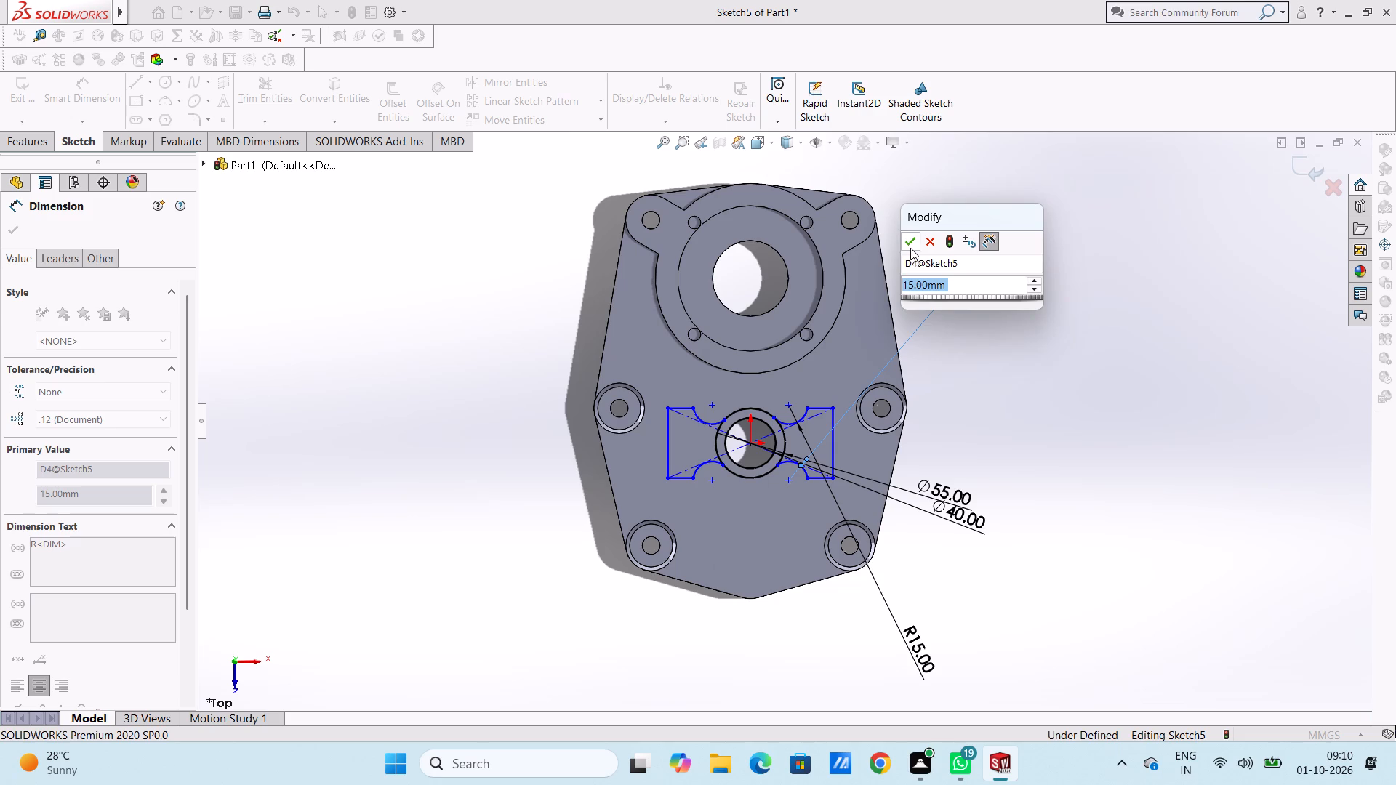
double_click(910, 246)
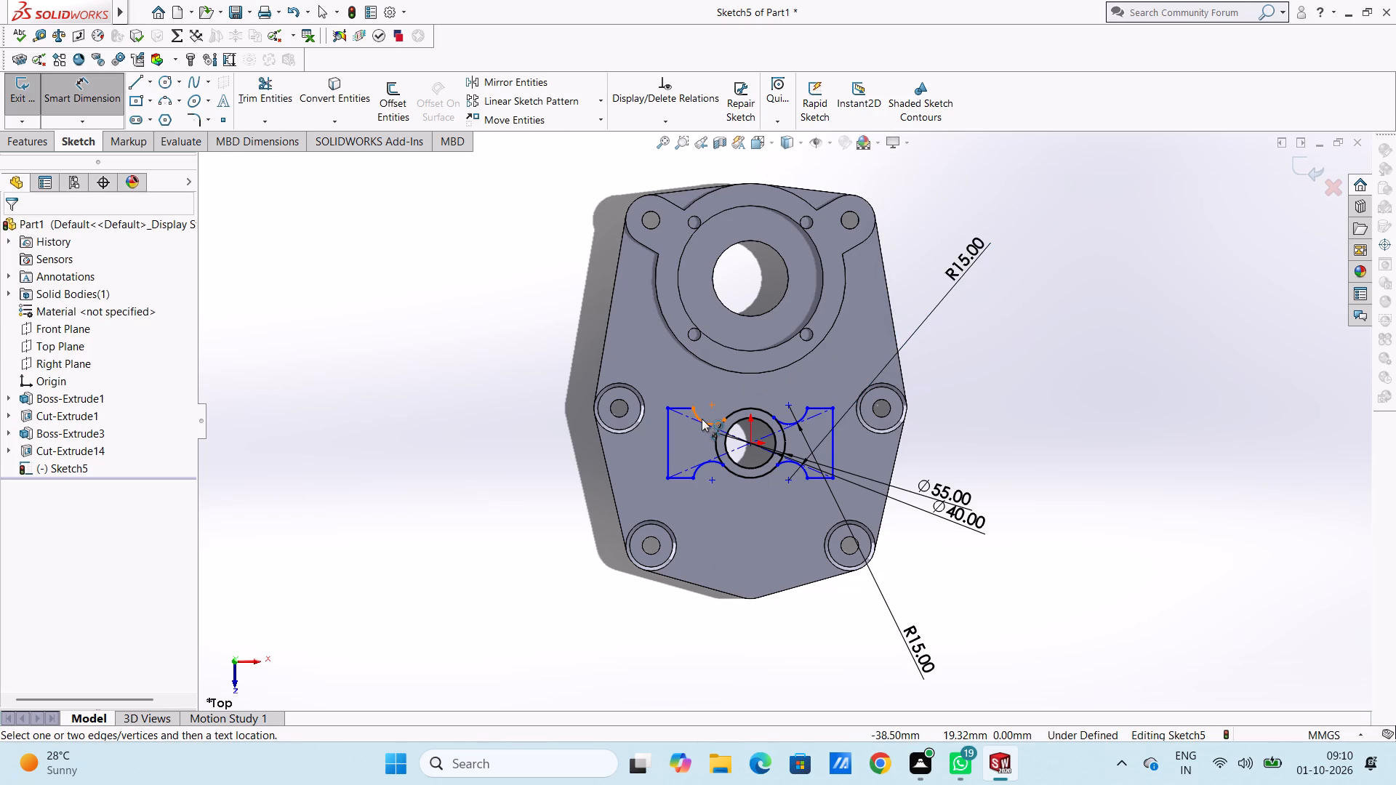
Add 15 mm radius dimensions to the upper and lower arcs on the left side of the circle.
click(702, 419)
click(494, 633)
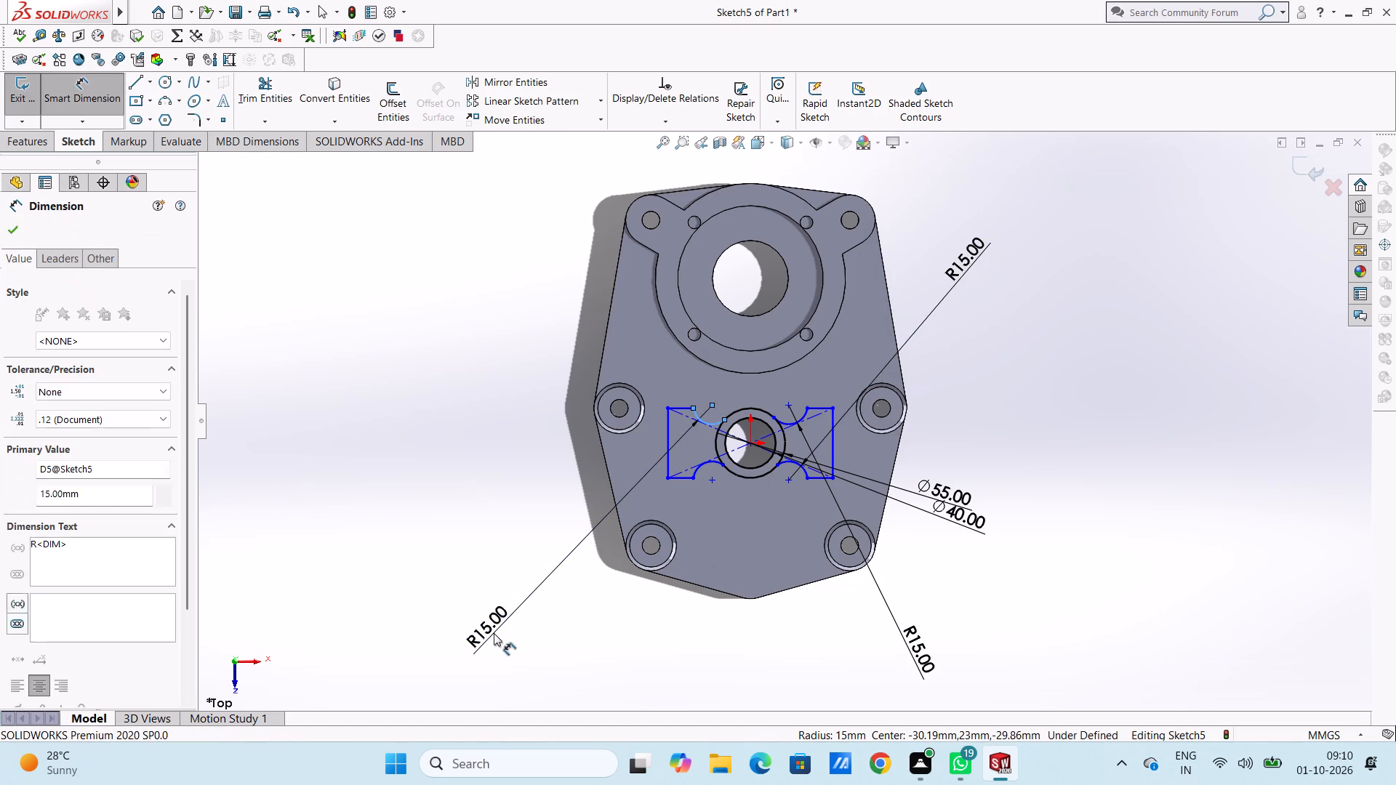
click(438, 612)
click(423, 565)
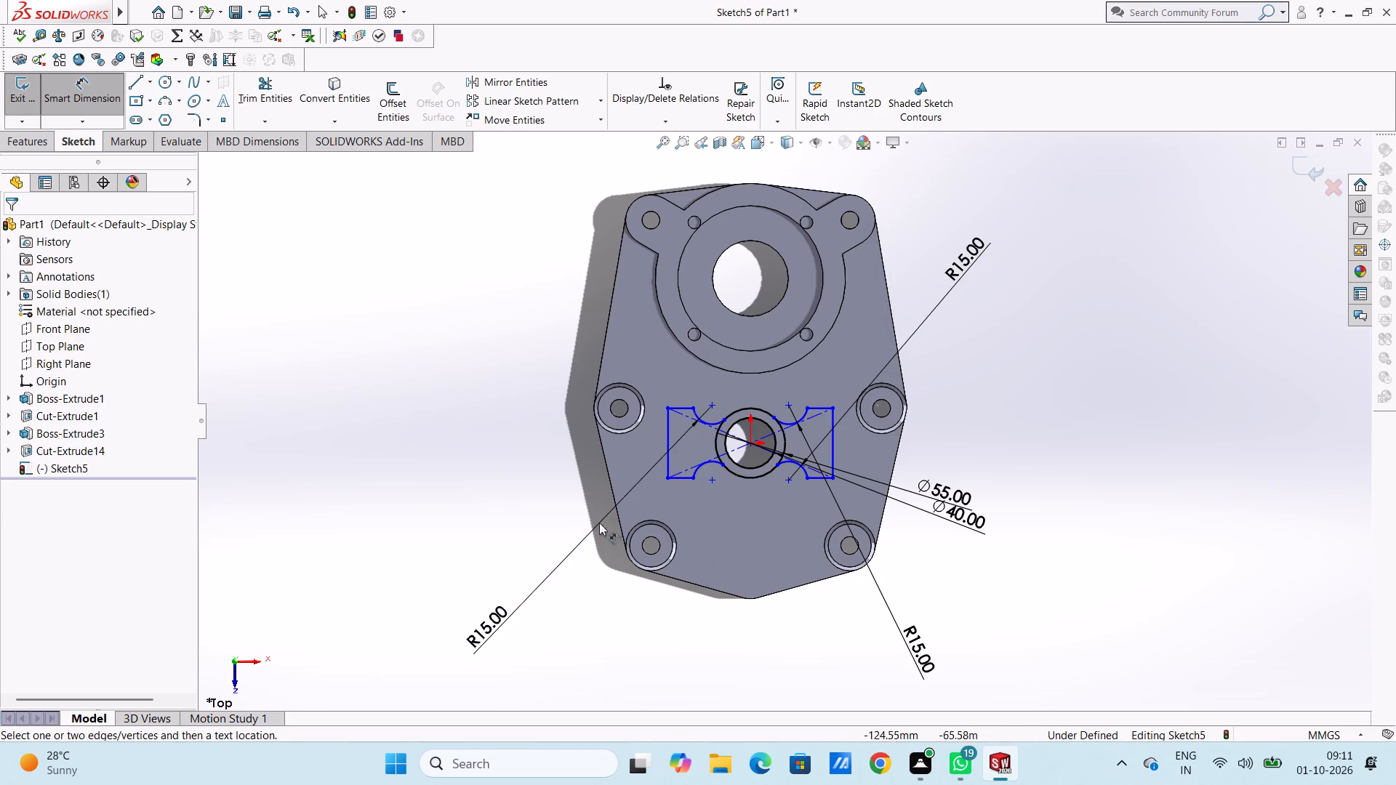
click(702, 467)
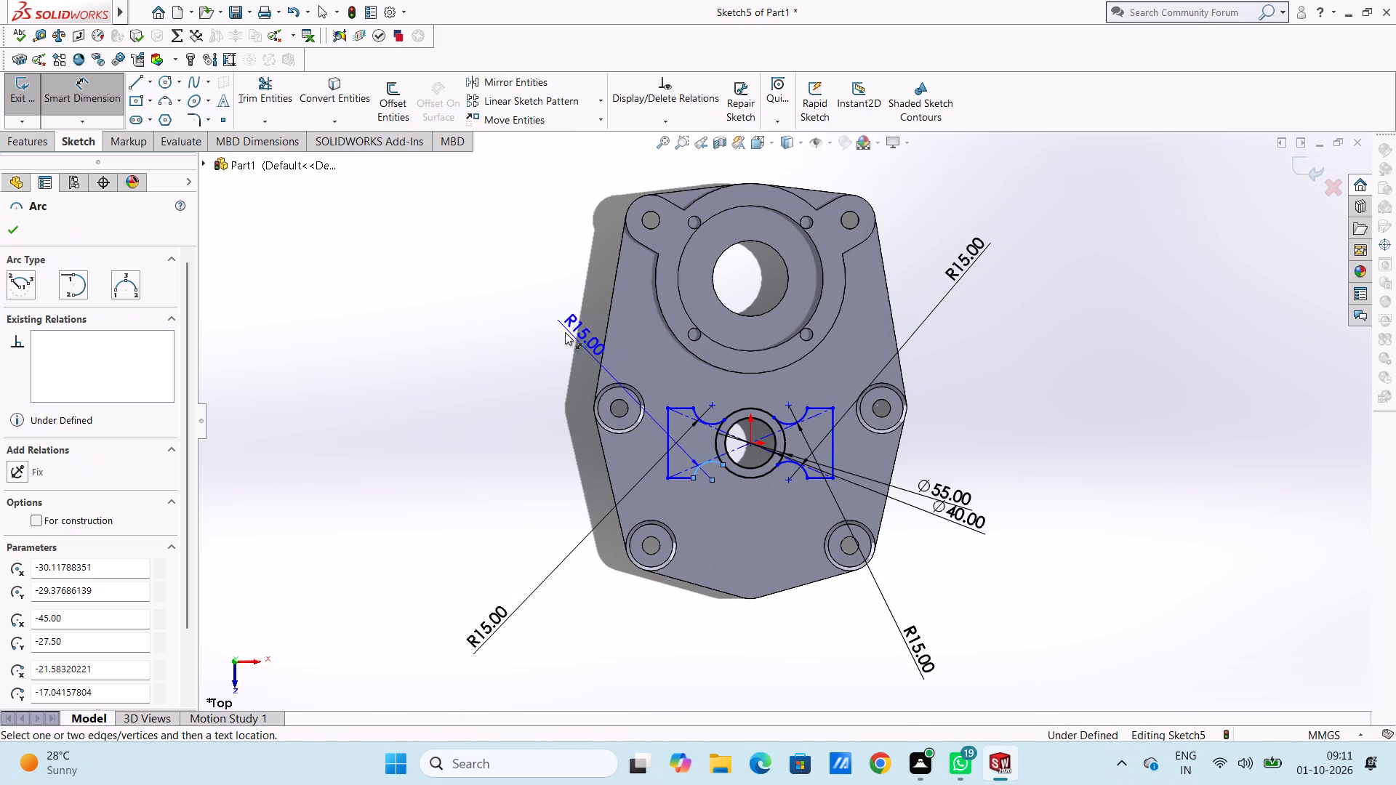
click(512, 265)
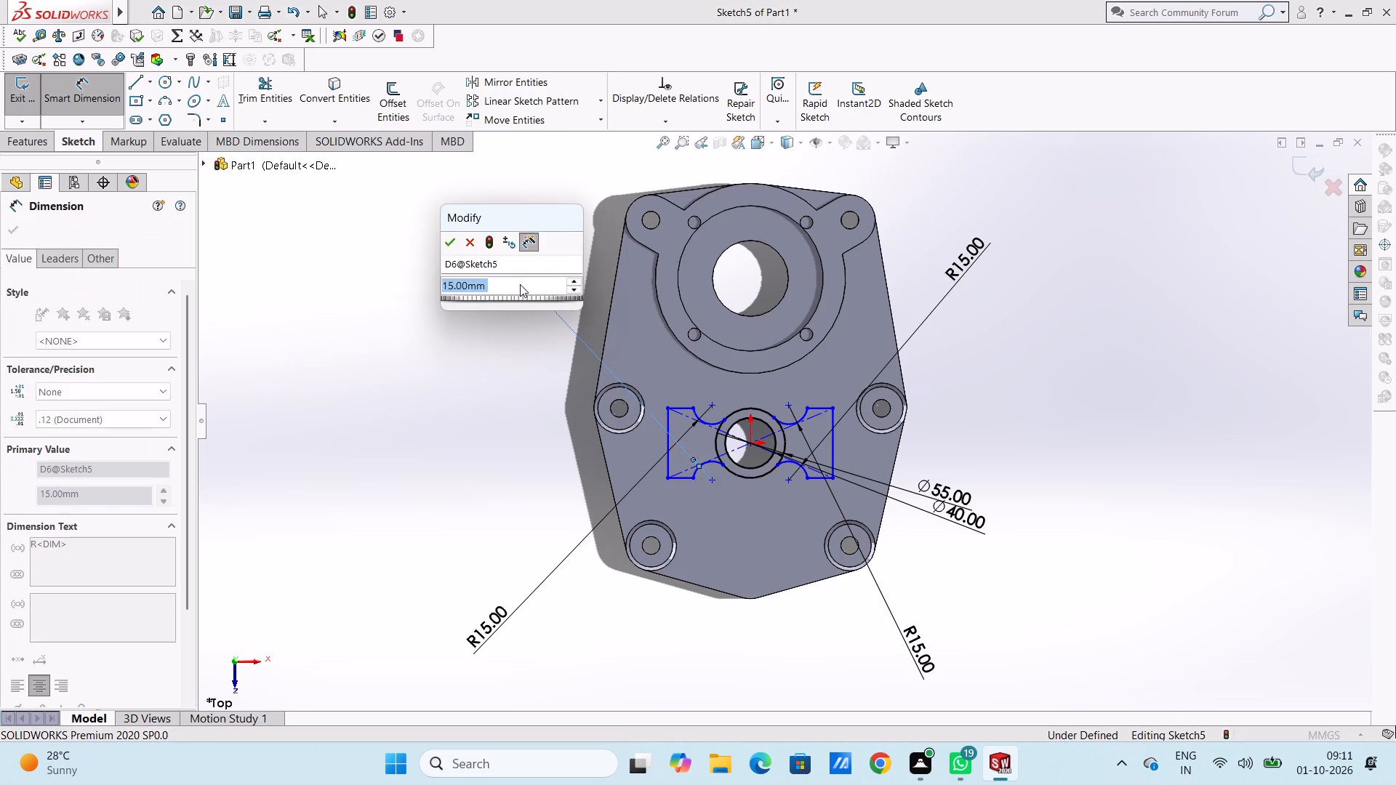
click(446, 242)
click(452, 306)
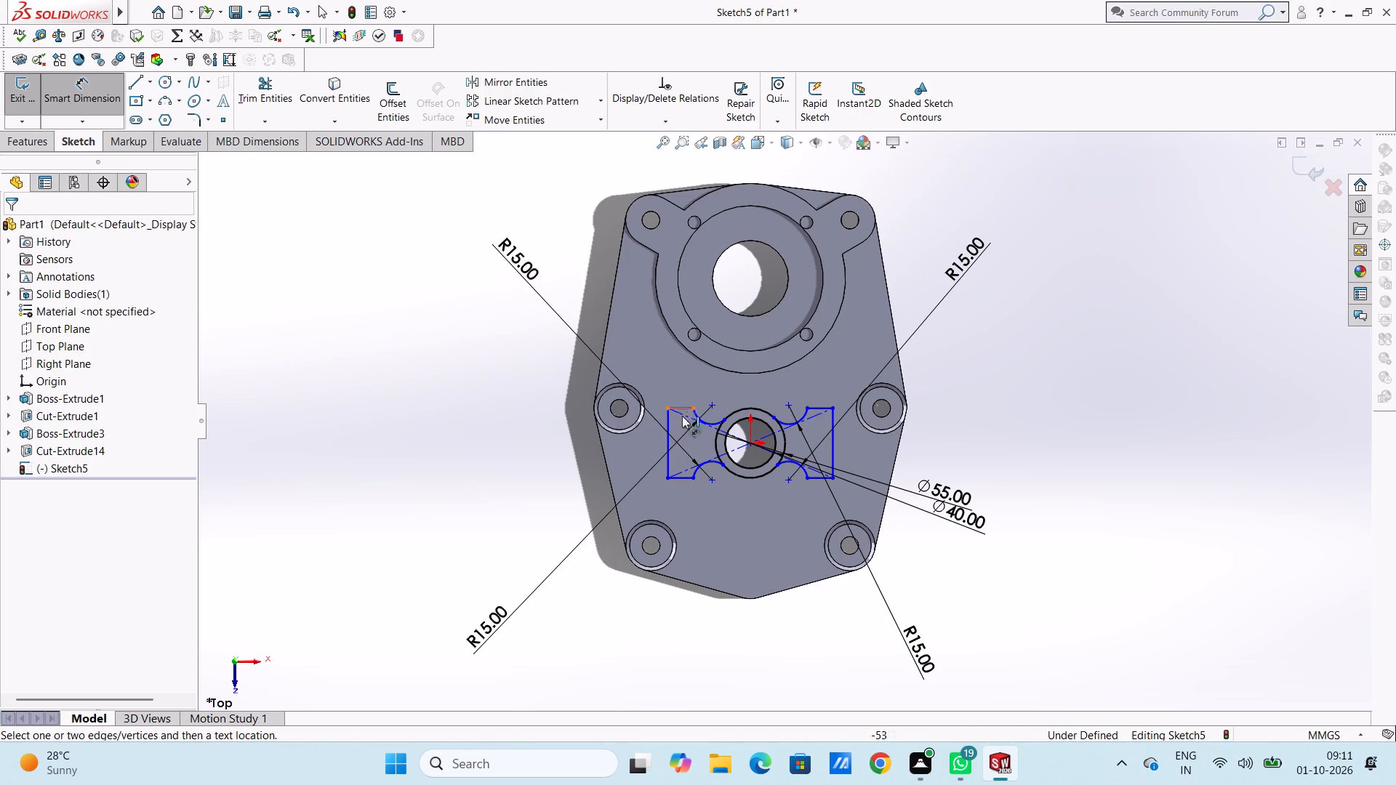
Dimension the profile's left vertical edge at 55 mm and the two short horizontal segments adjoining it at 20 mm each.
click(668, 442)
click(452, 440)
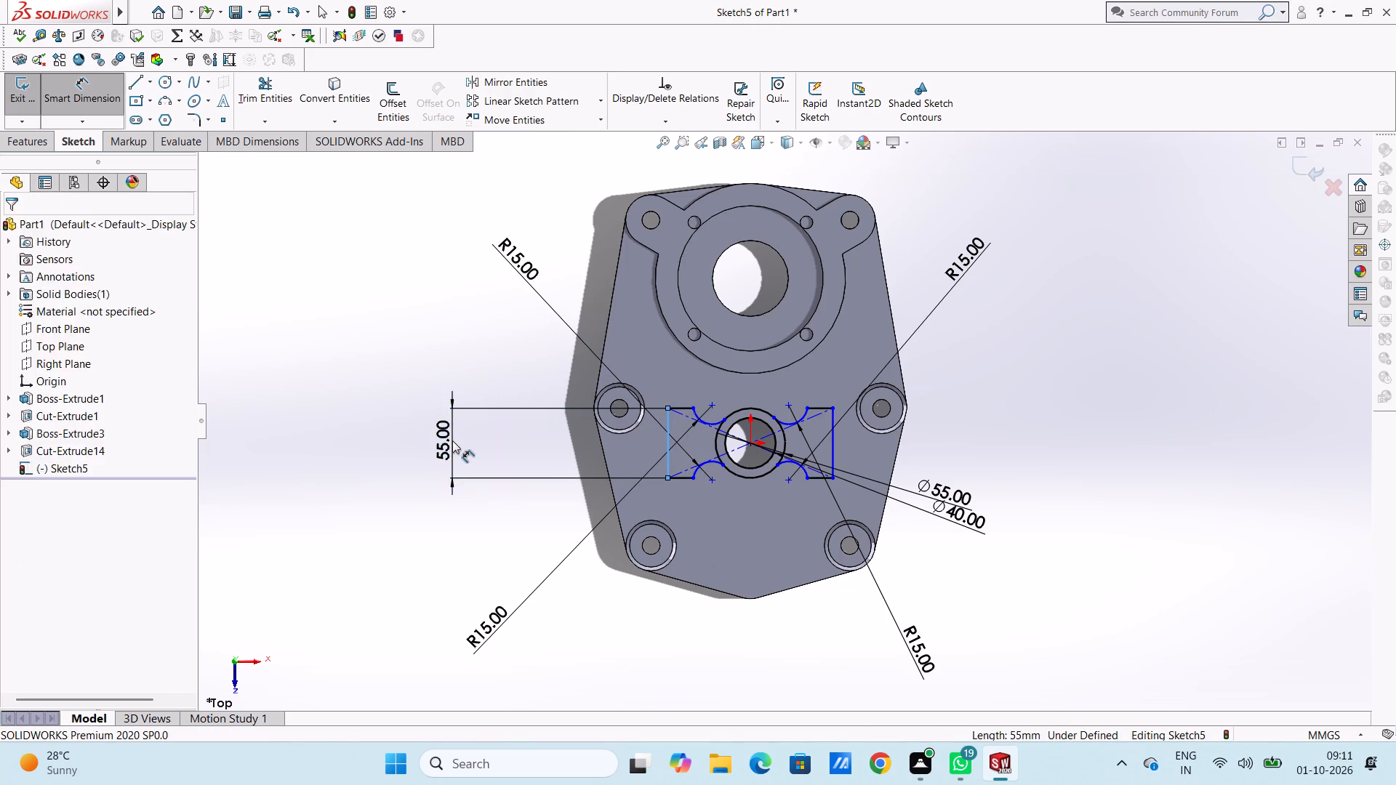
click(390, 419)
click(351, 419)
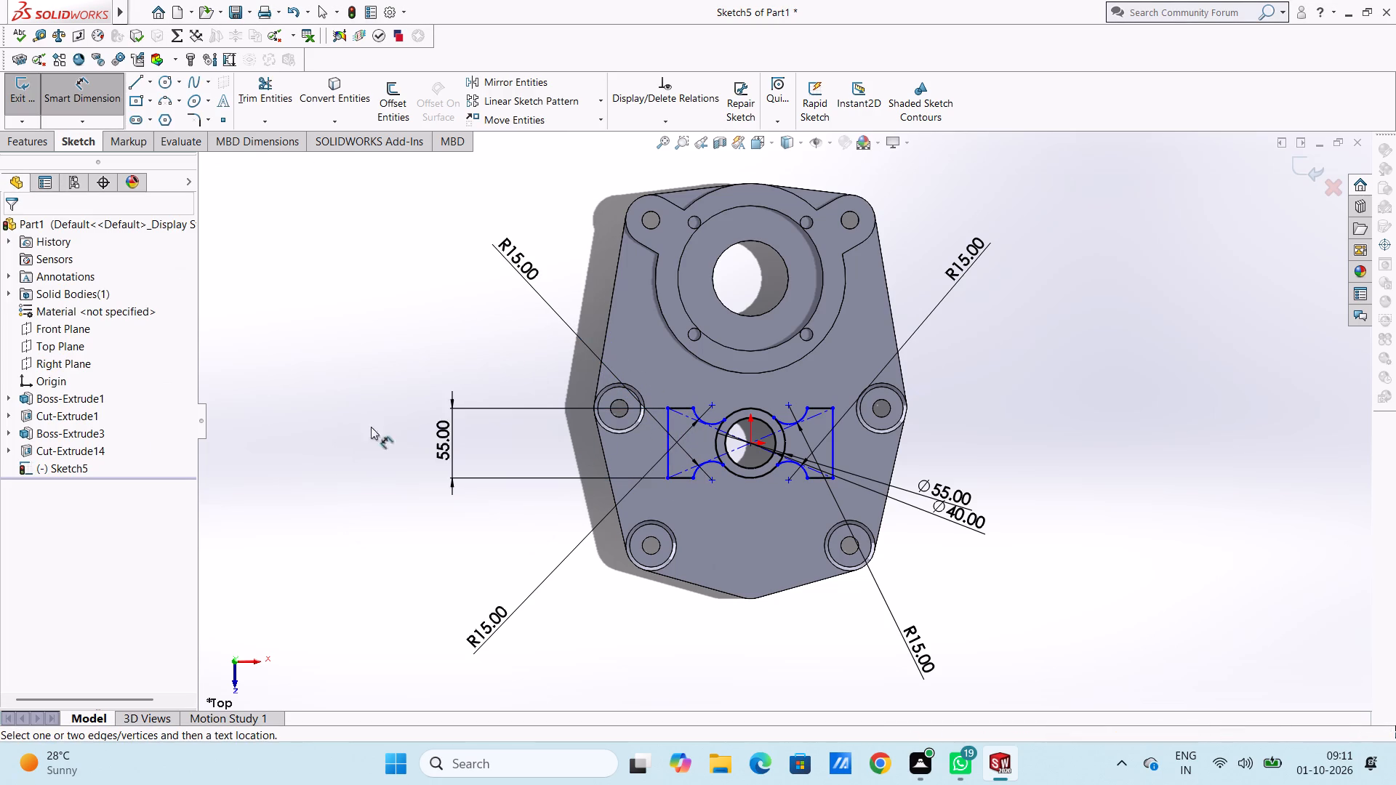
click(686, 480)
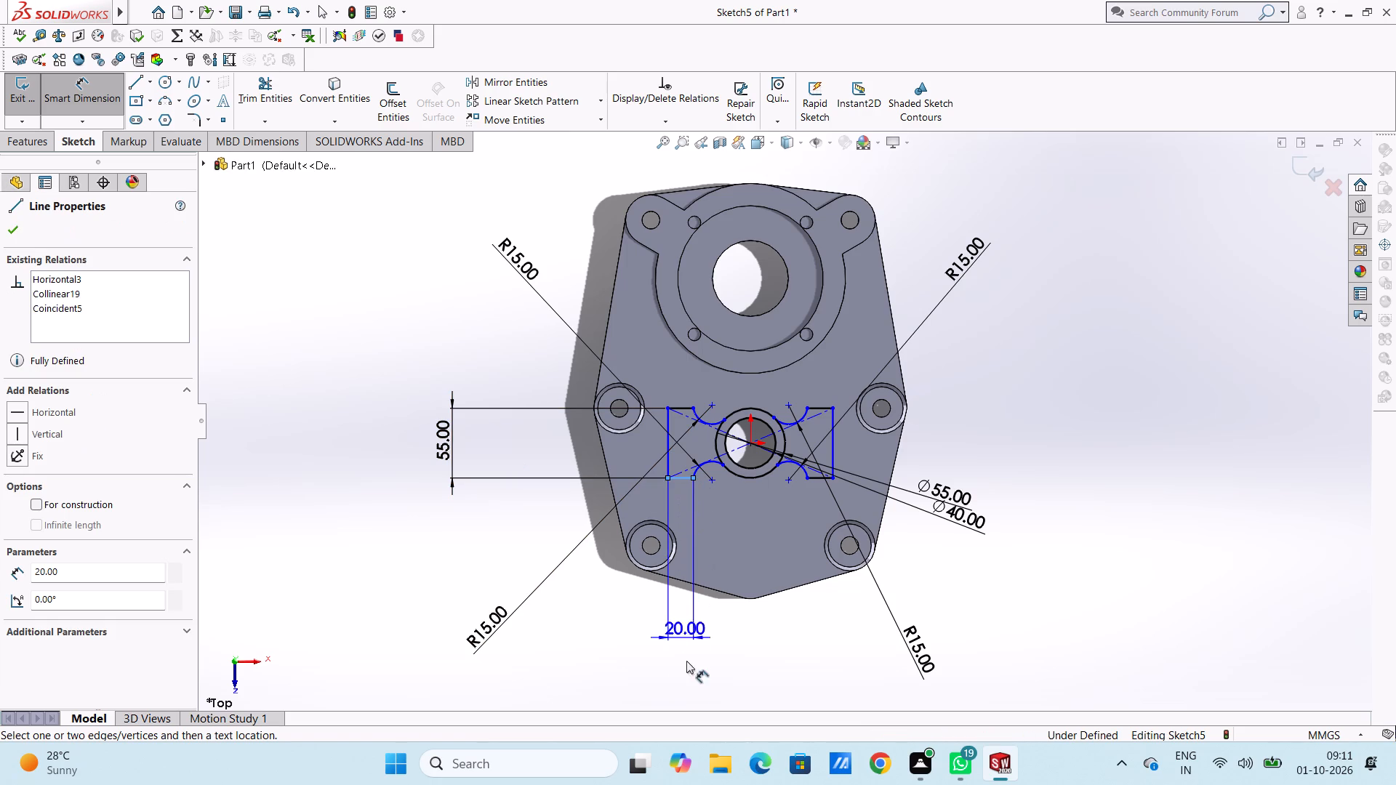
click(686, 690)
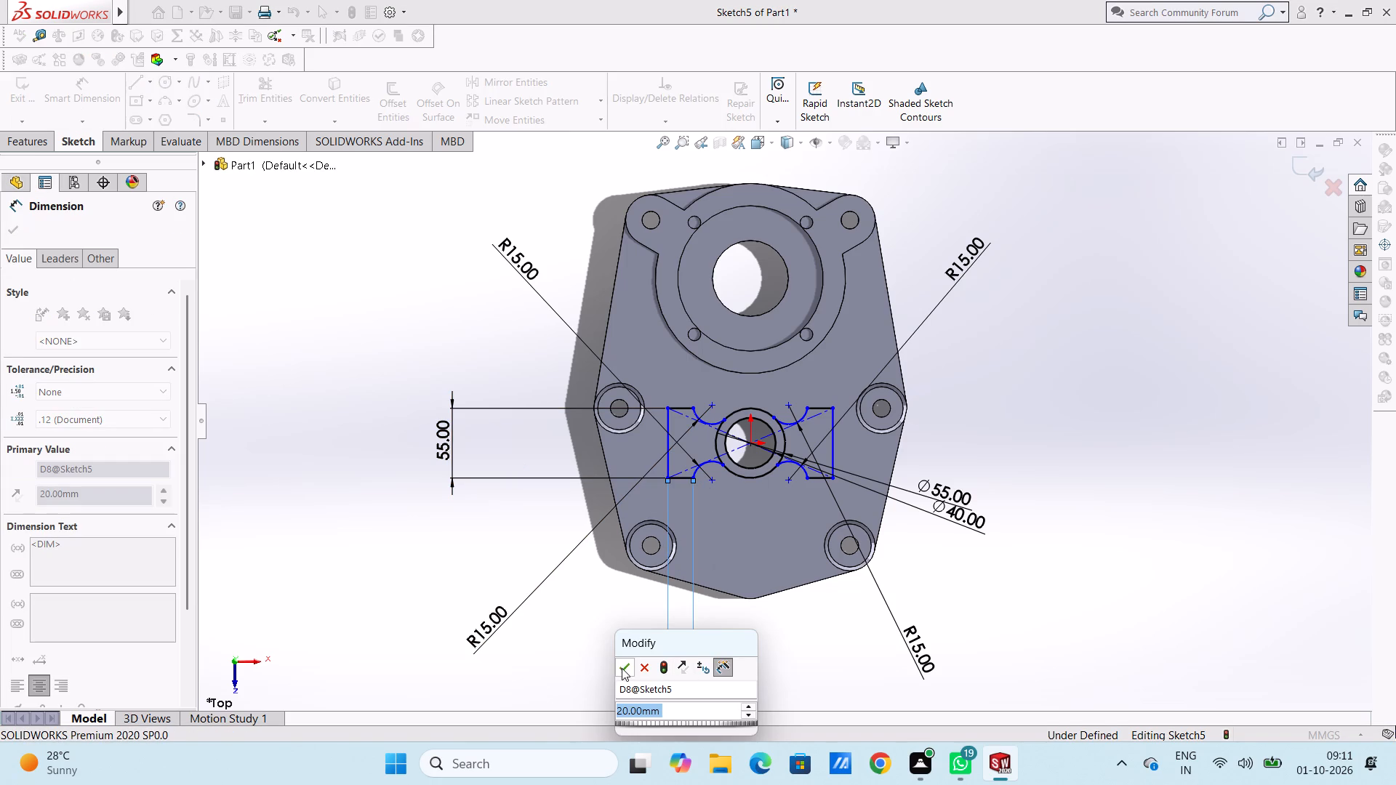
click(622, 668)
click(595, 657)
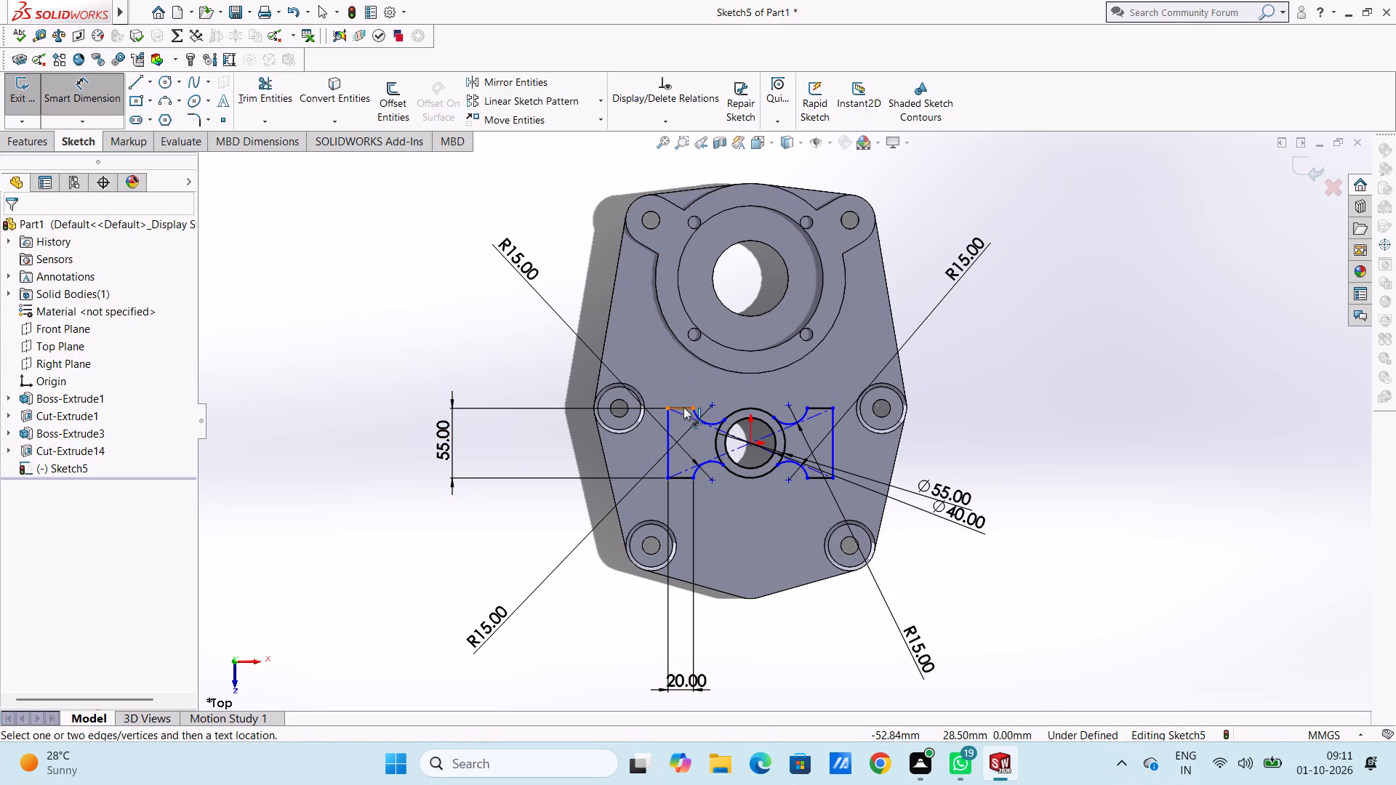
click(683, 407)
click(693, 265)
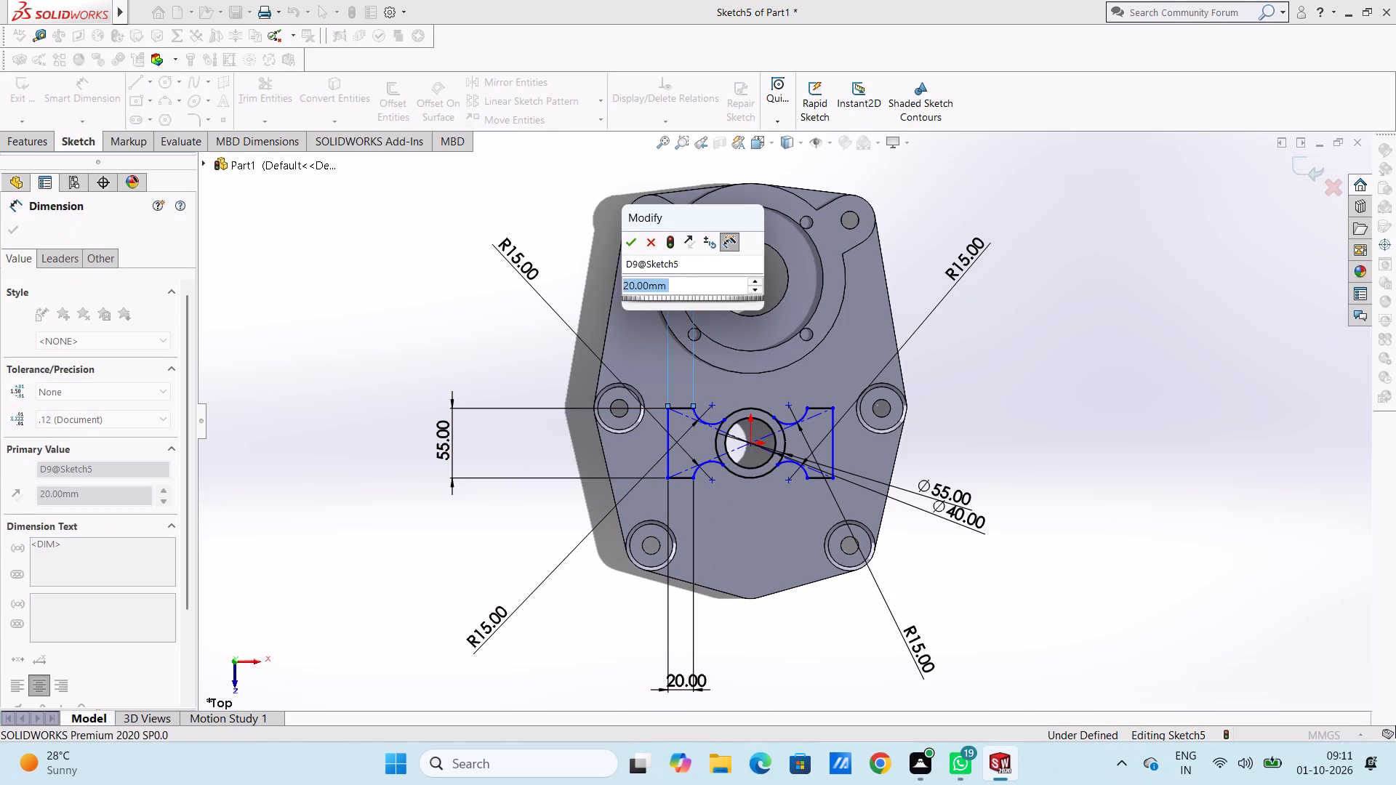
click(629, 251)
click(558, 232)
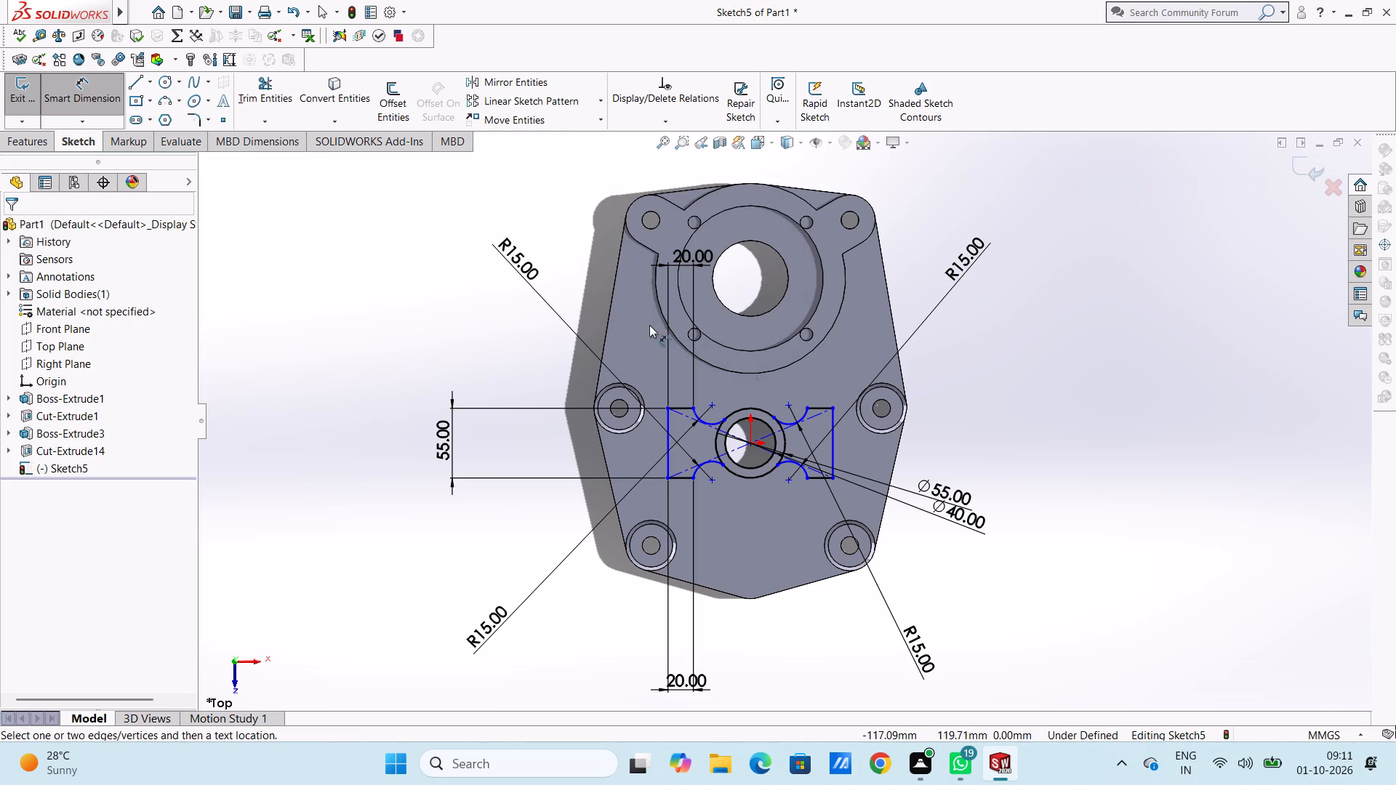
Dimension the horizontal distance from the profile's left vertical edge to the origin at 65 mm.
click(667, 430)
click(748, 441)
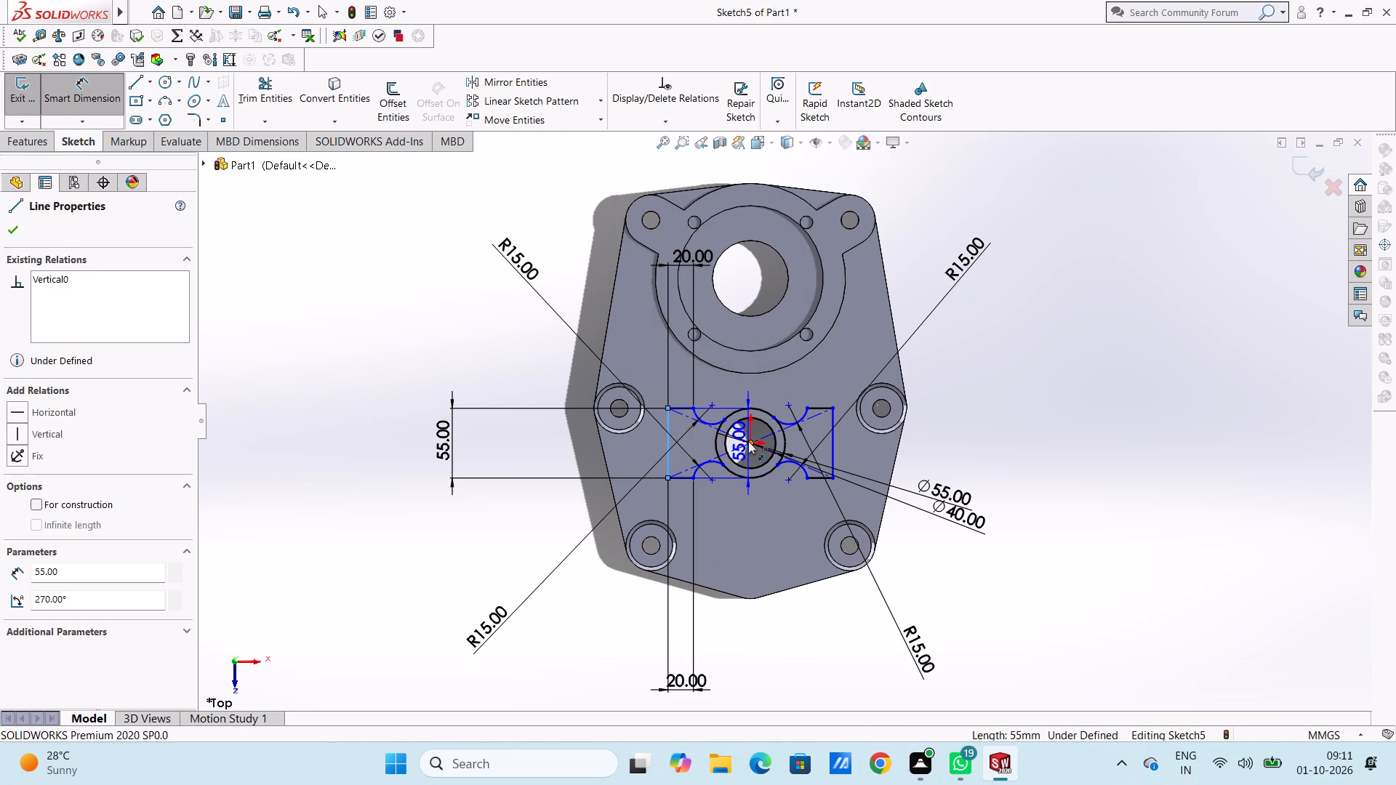
click(731, 670)
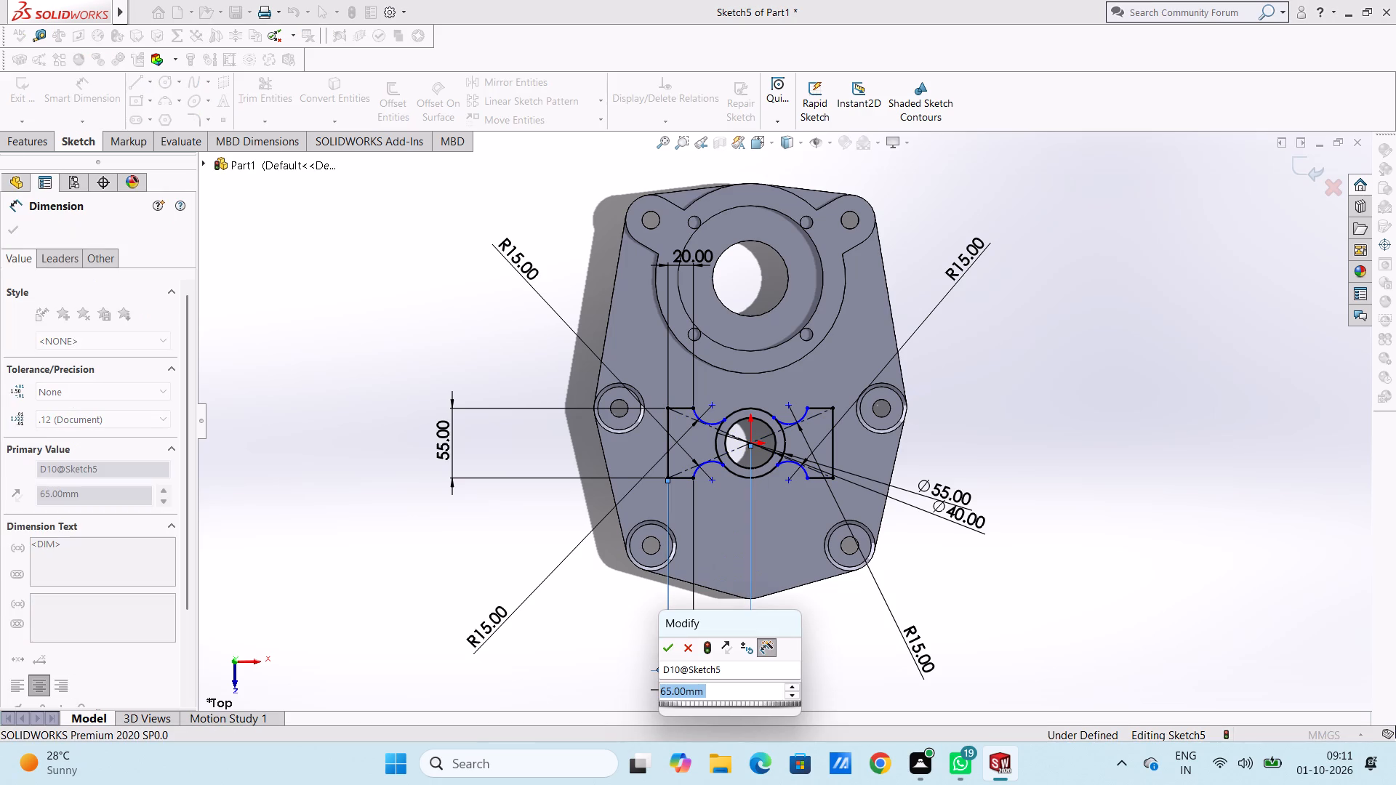
click(673, 649)
click(634, 652)
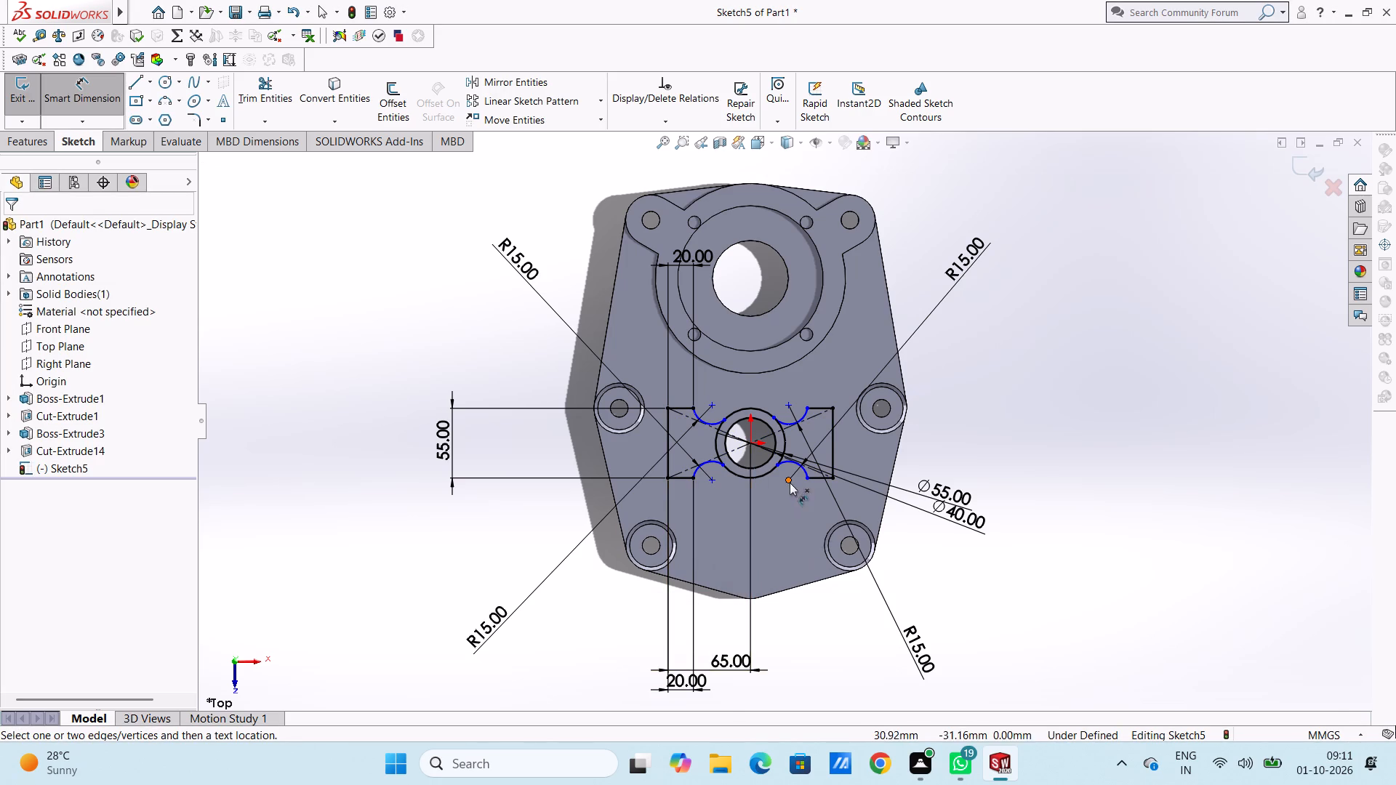
scroll(790, 483, down, 2)
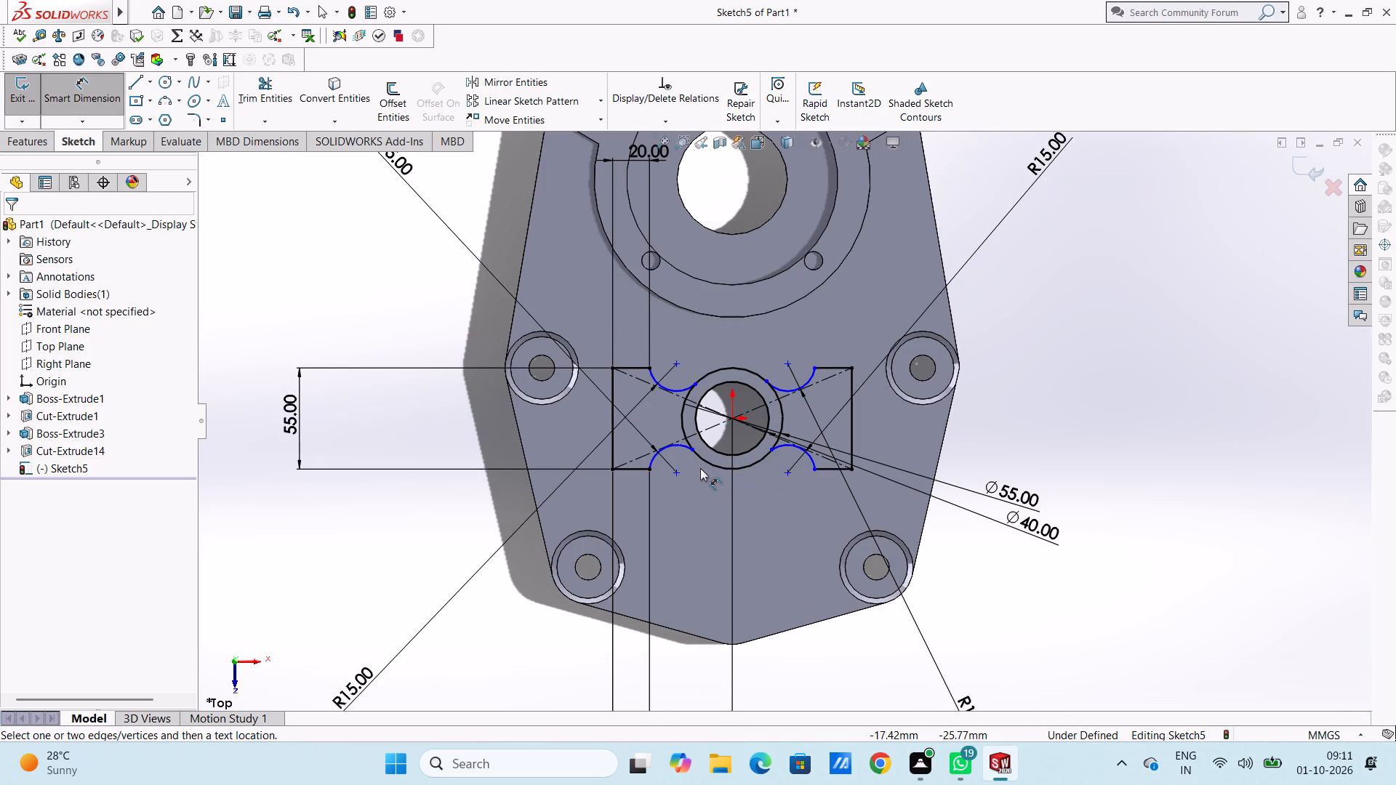
key(Escape)
key(Escape)
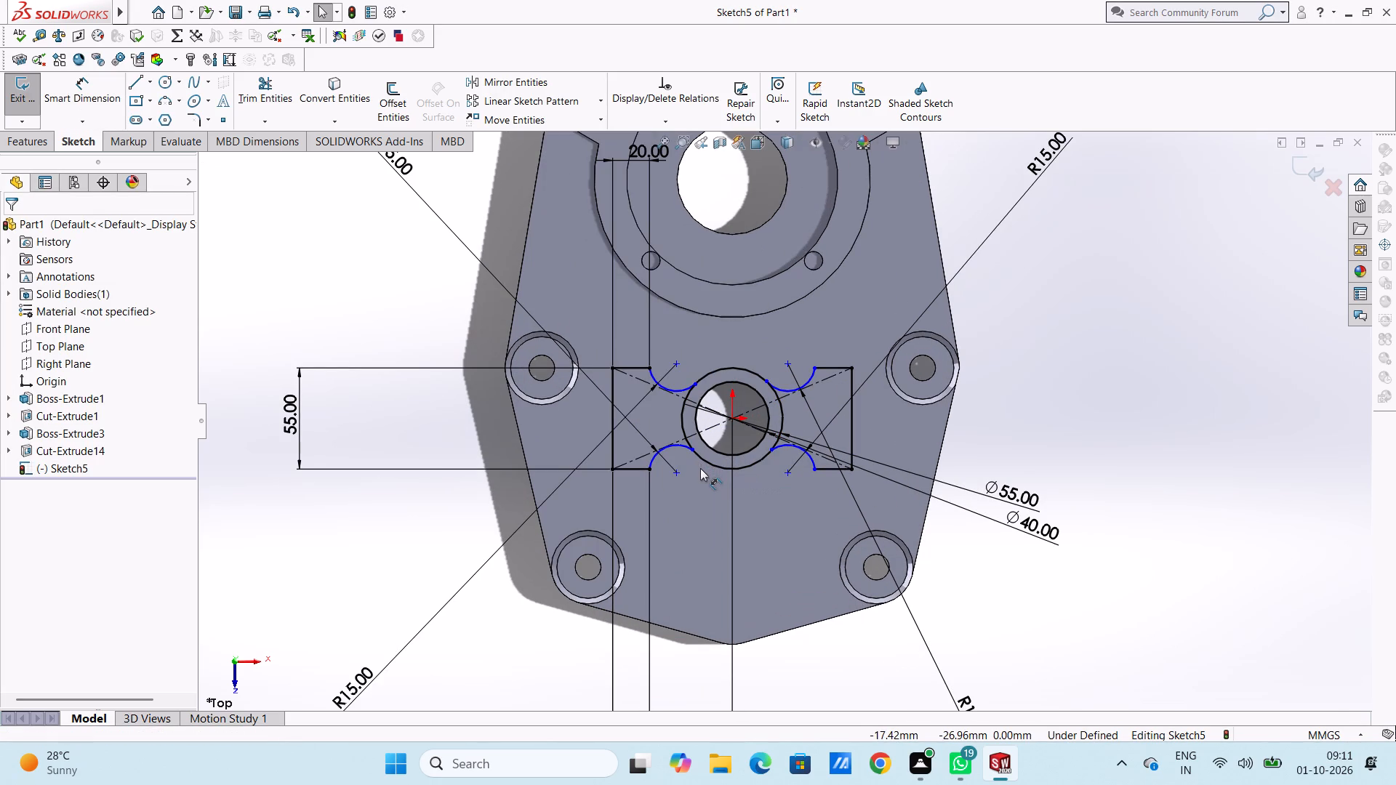
Make the lower-left and upper-left 15 mm arcs tangent to the 55 mm circle.
scroll(693, 446, down, 4)
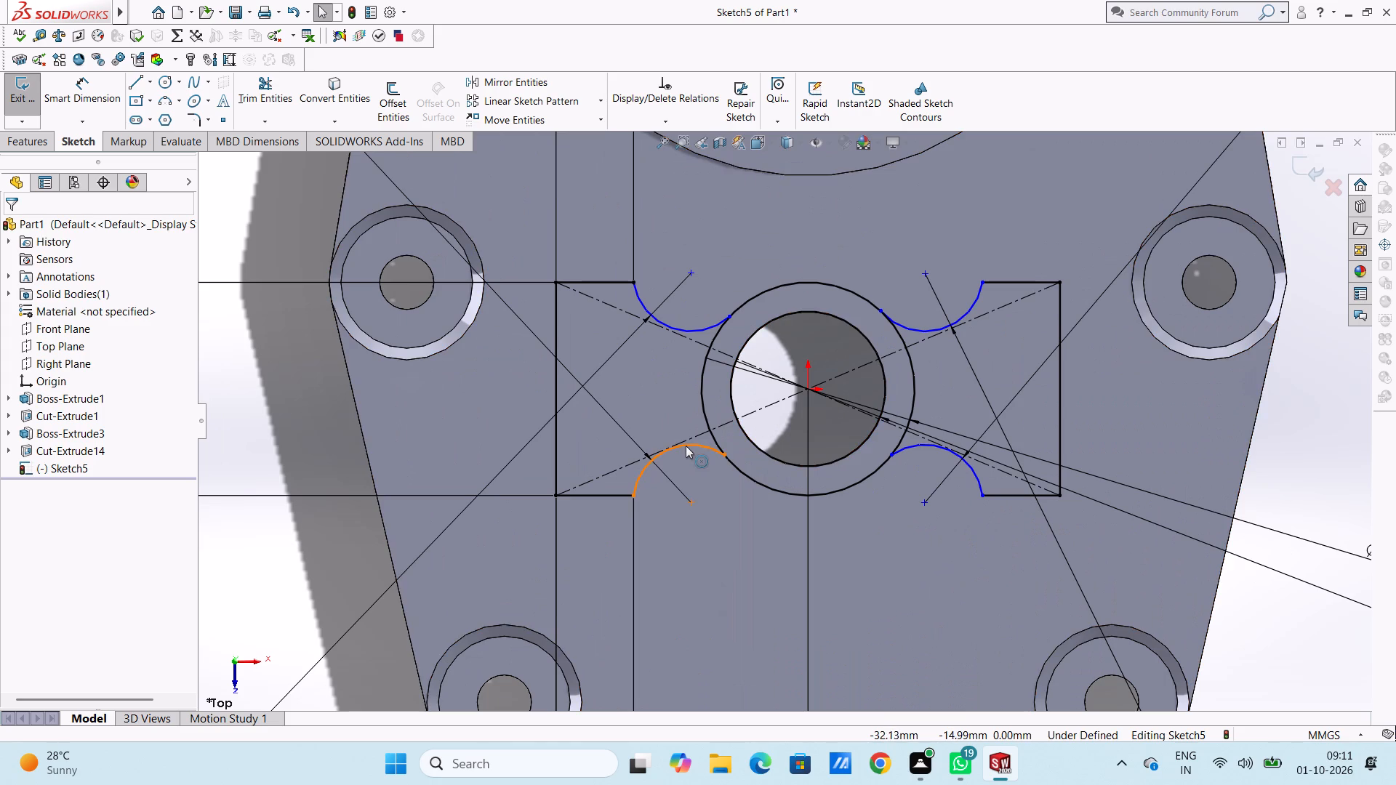
click(686, 446)
ctrl+click(742, 475)
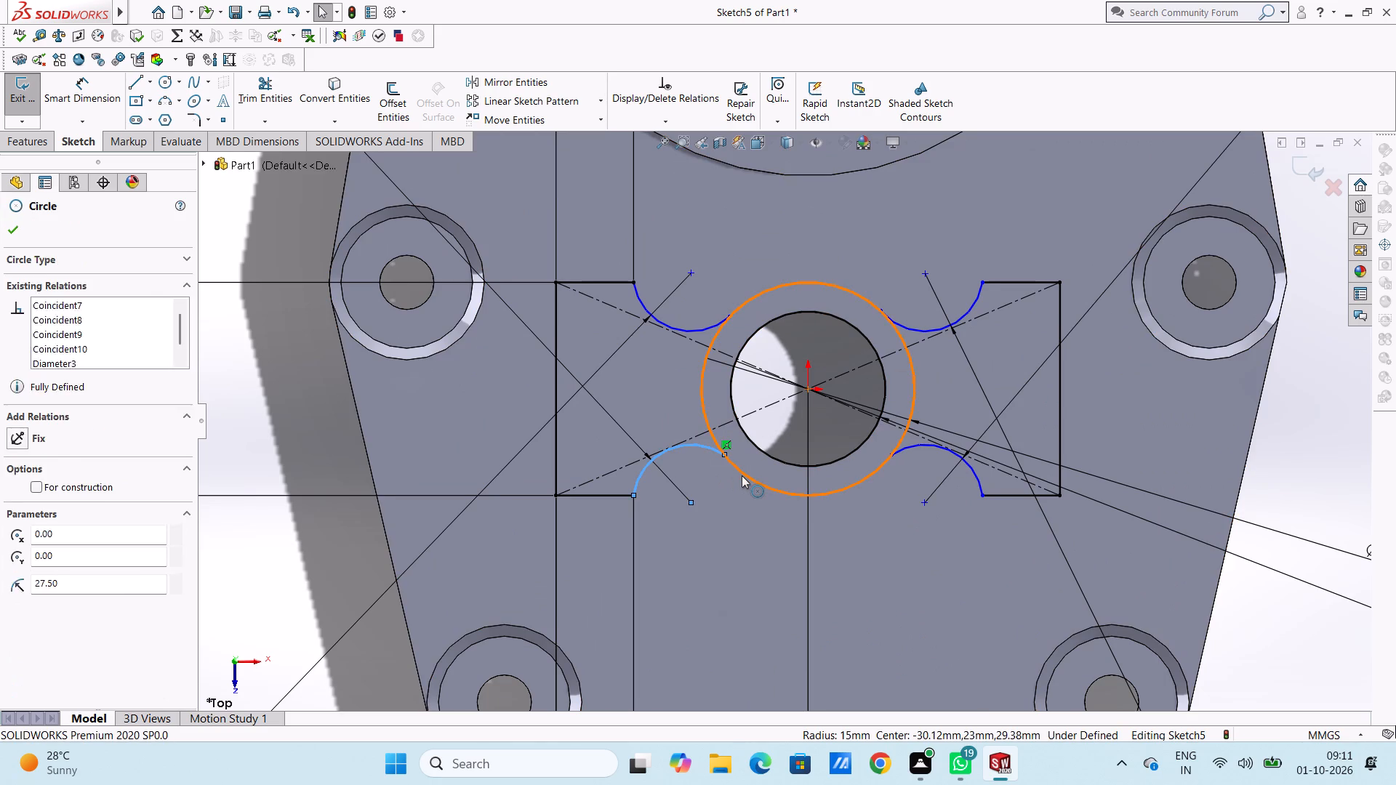
click(9, 505)
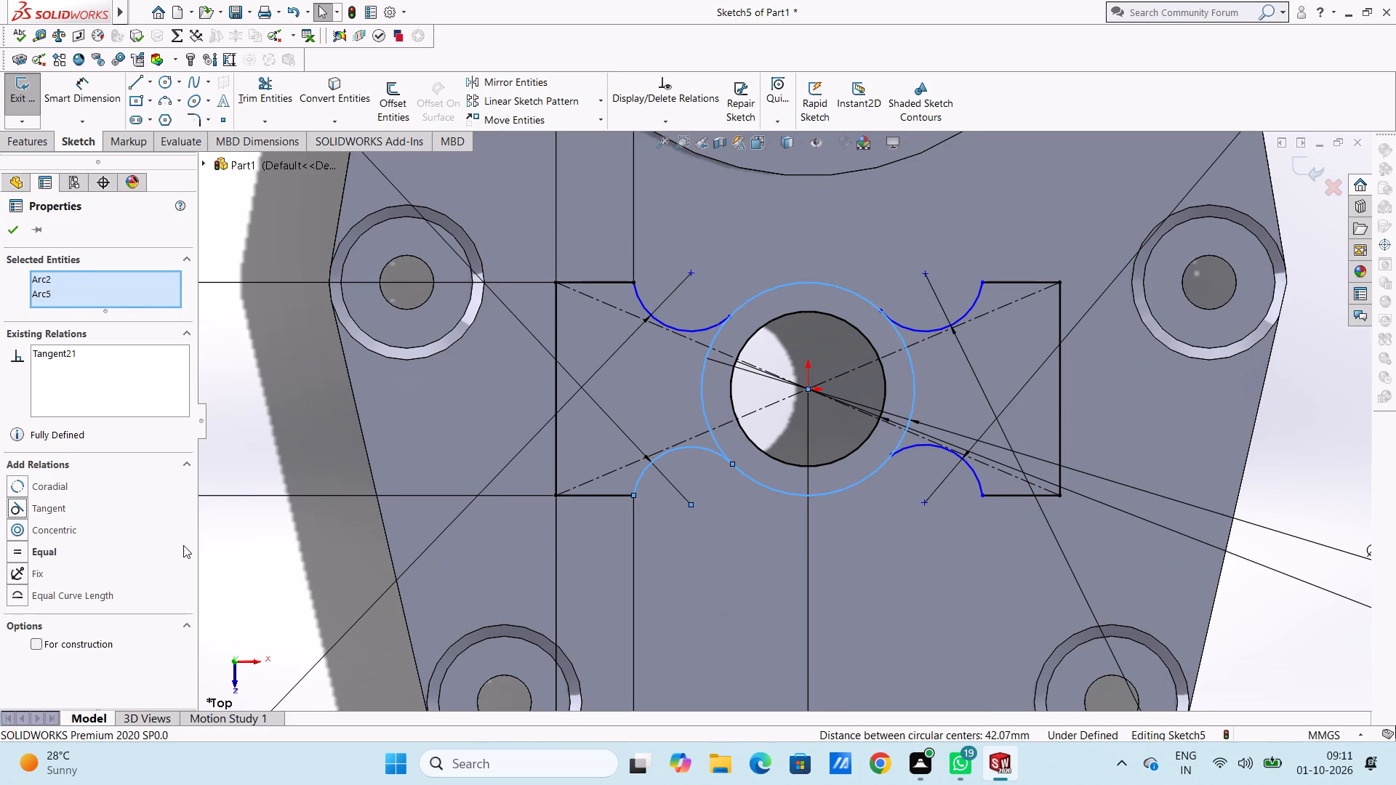
click(298, 580)
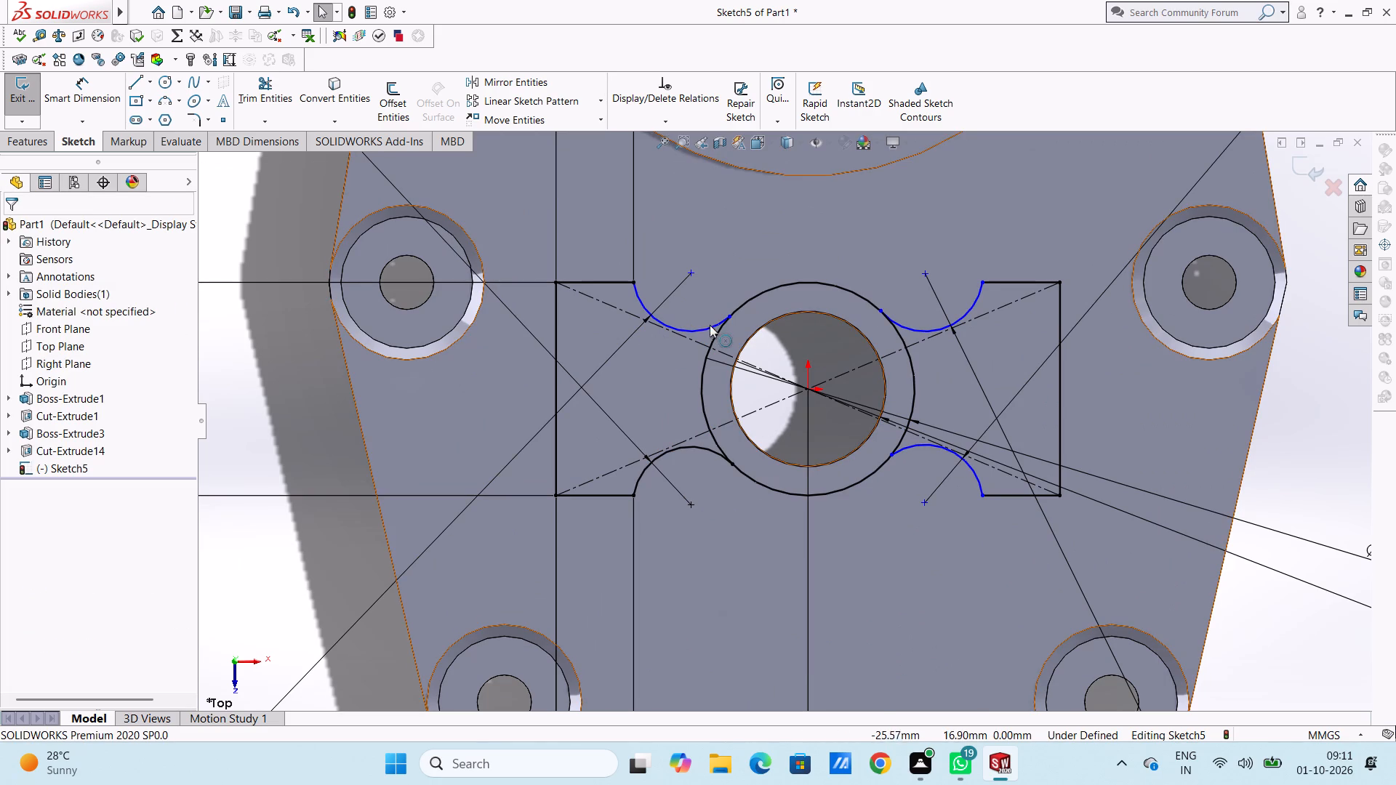
click(711, 326)
ctrl+click(742, 303)
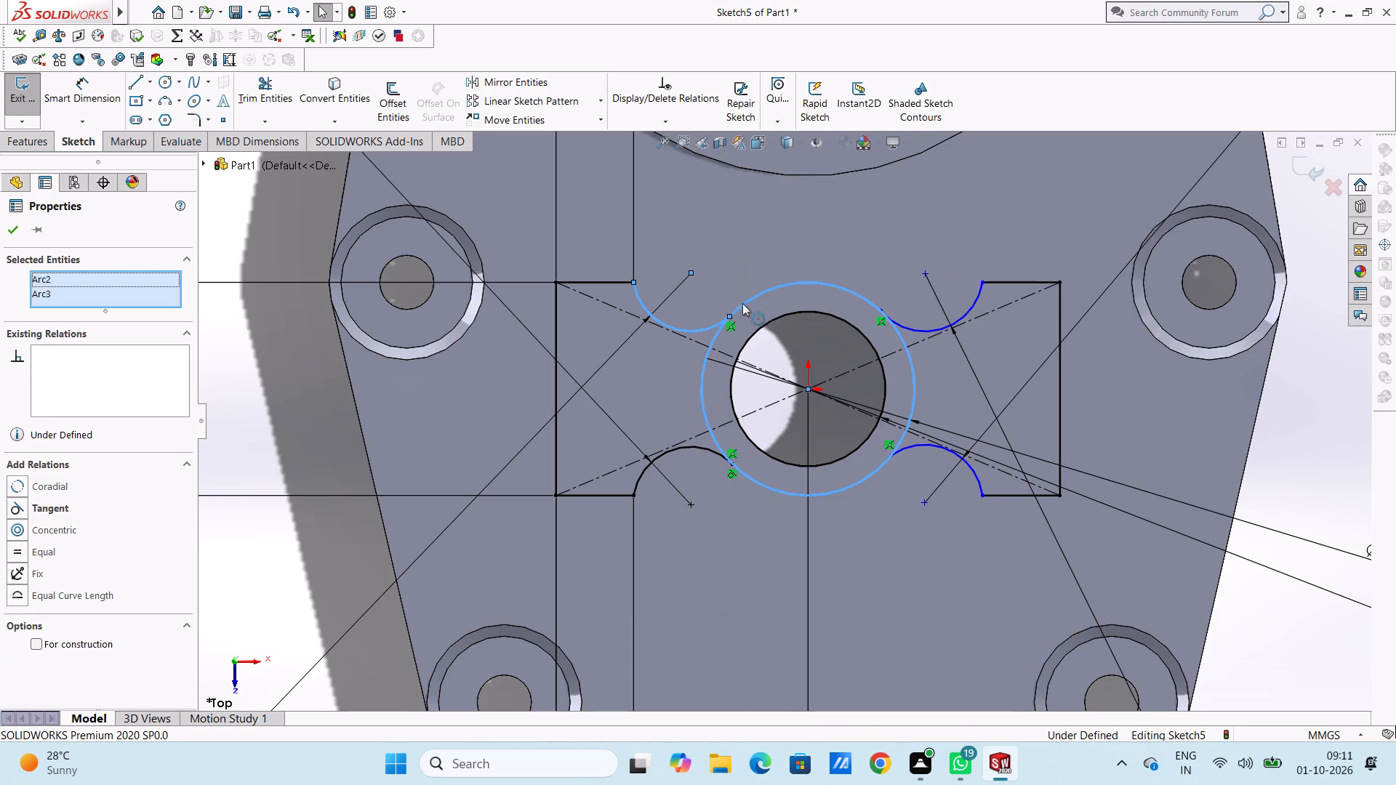
click(24, 507)
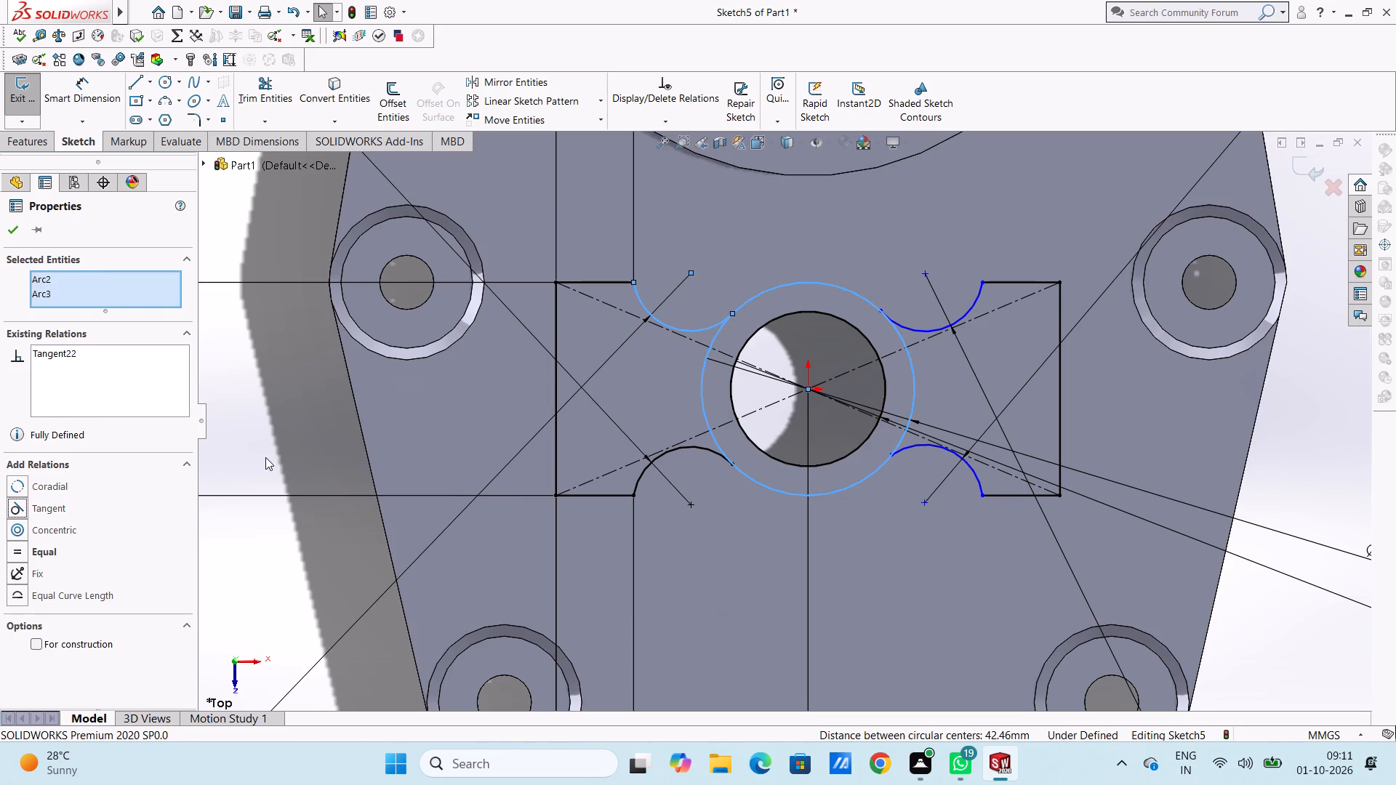
click(265, 457)
Make the upper-right and lower-right 15 mm arcs tangent to the 55 mm circle.
click(904, 330)
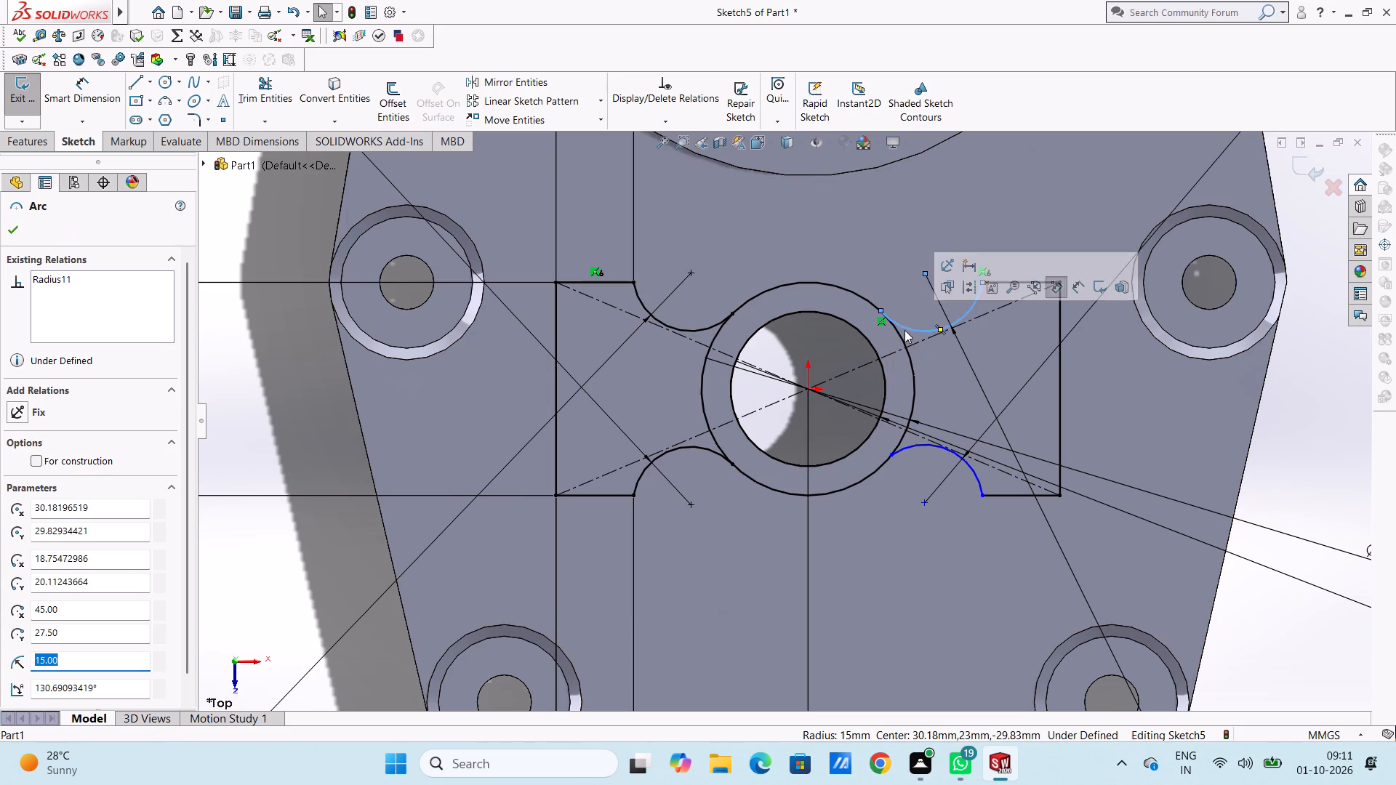
ctrl+click(869, 301)
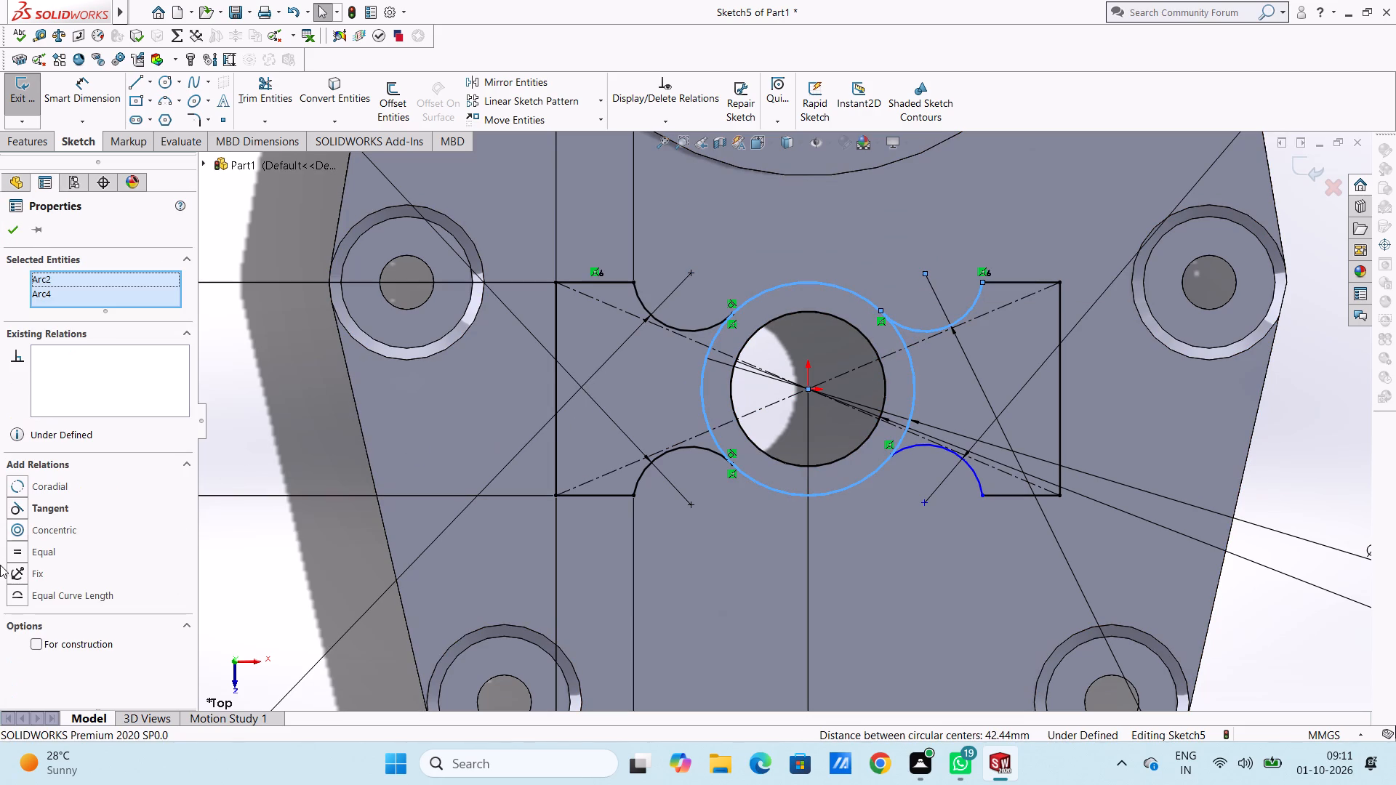
click(17, 504)
click(260, 553)
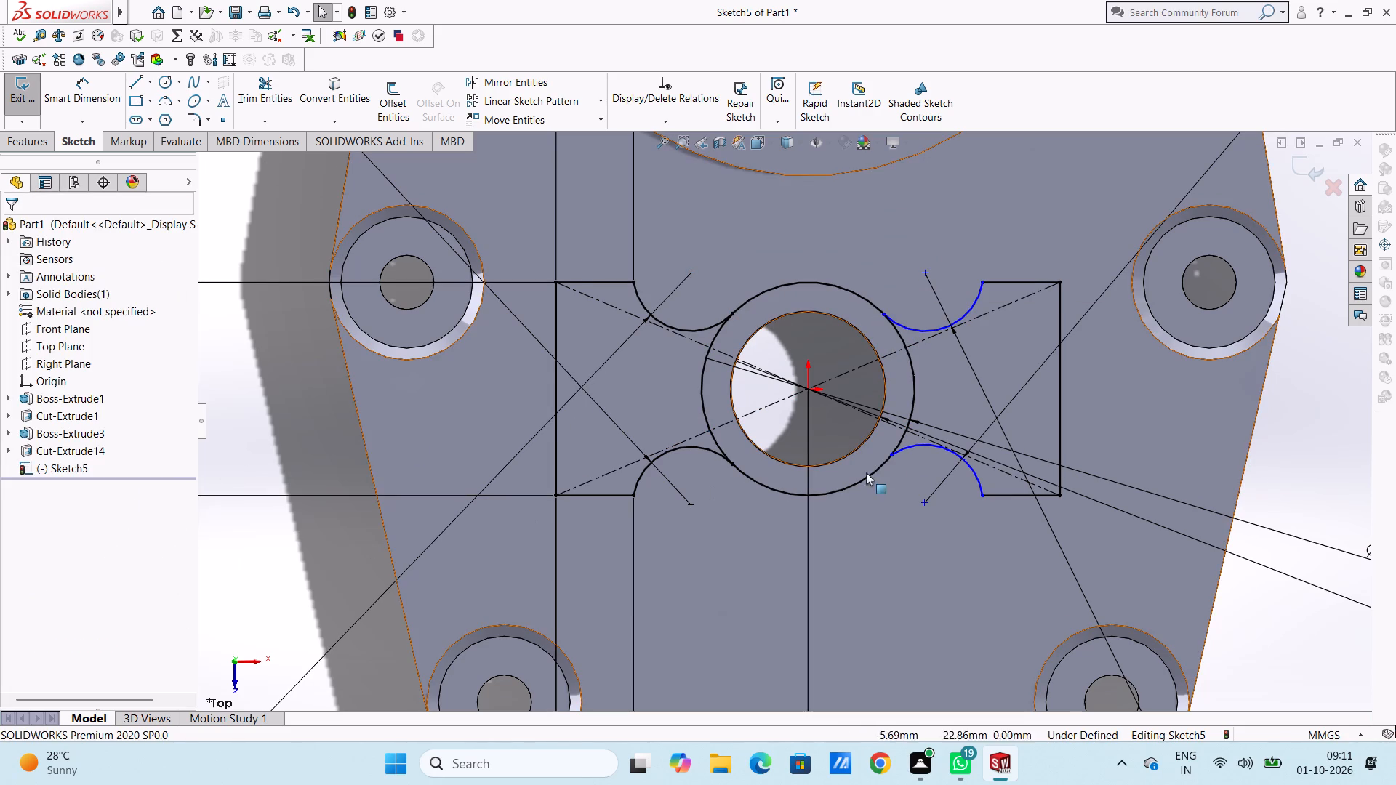
click(910, 448)
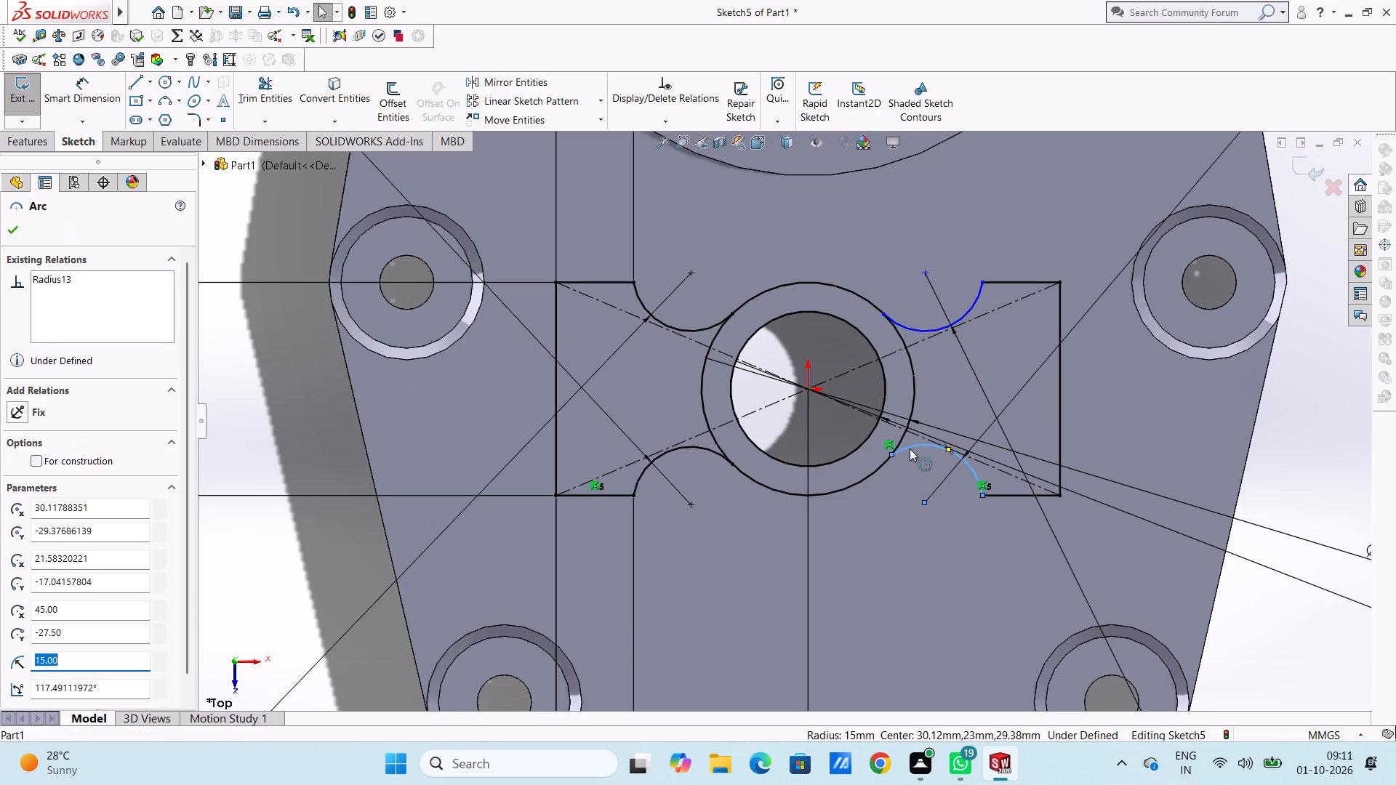
ctrl+click(860, 483)
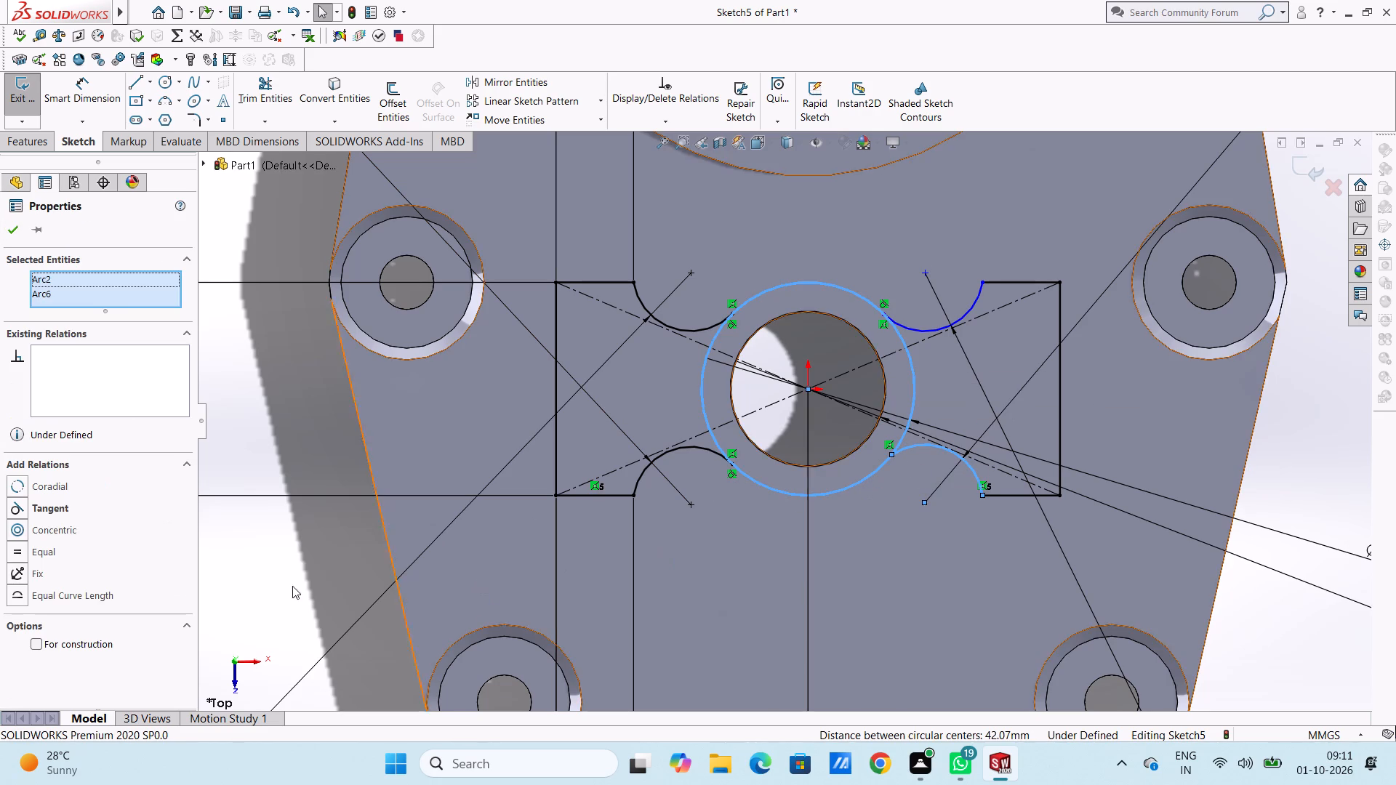
click(23, 510)
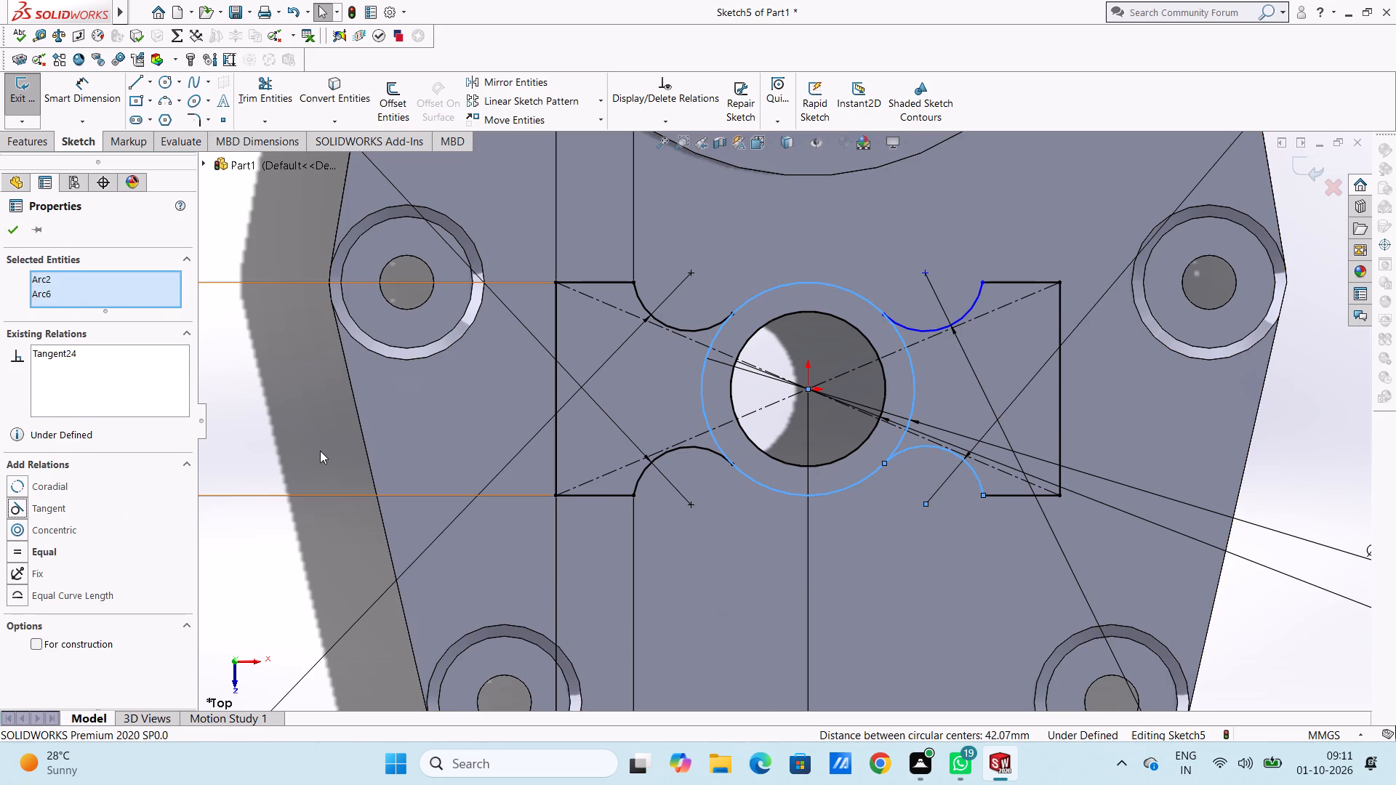
click(320, 451)
Examine the corner where the upper-right arc meets the short horizontal segment to find why the sketch is still under defined.
scroll(970, 306, down, 4)
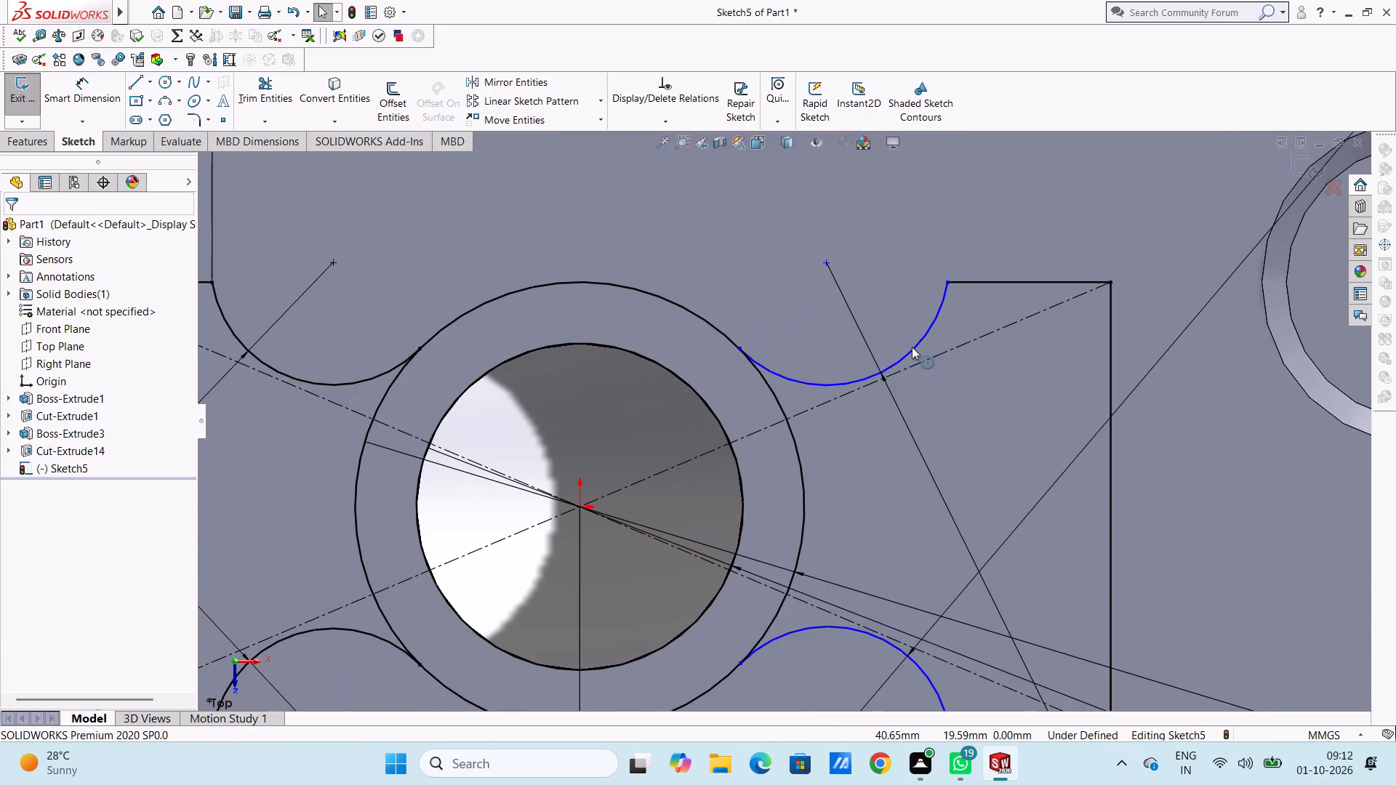
scroll(926, 323, down, 13)
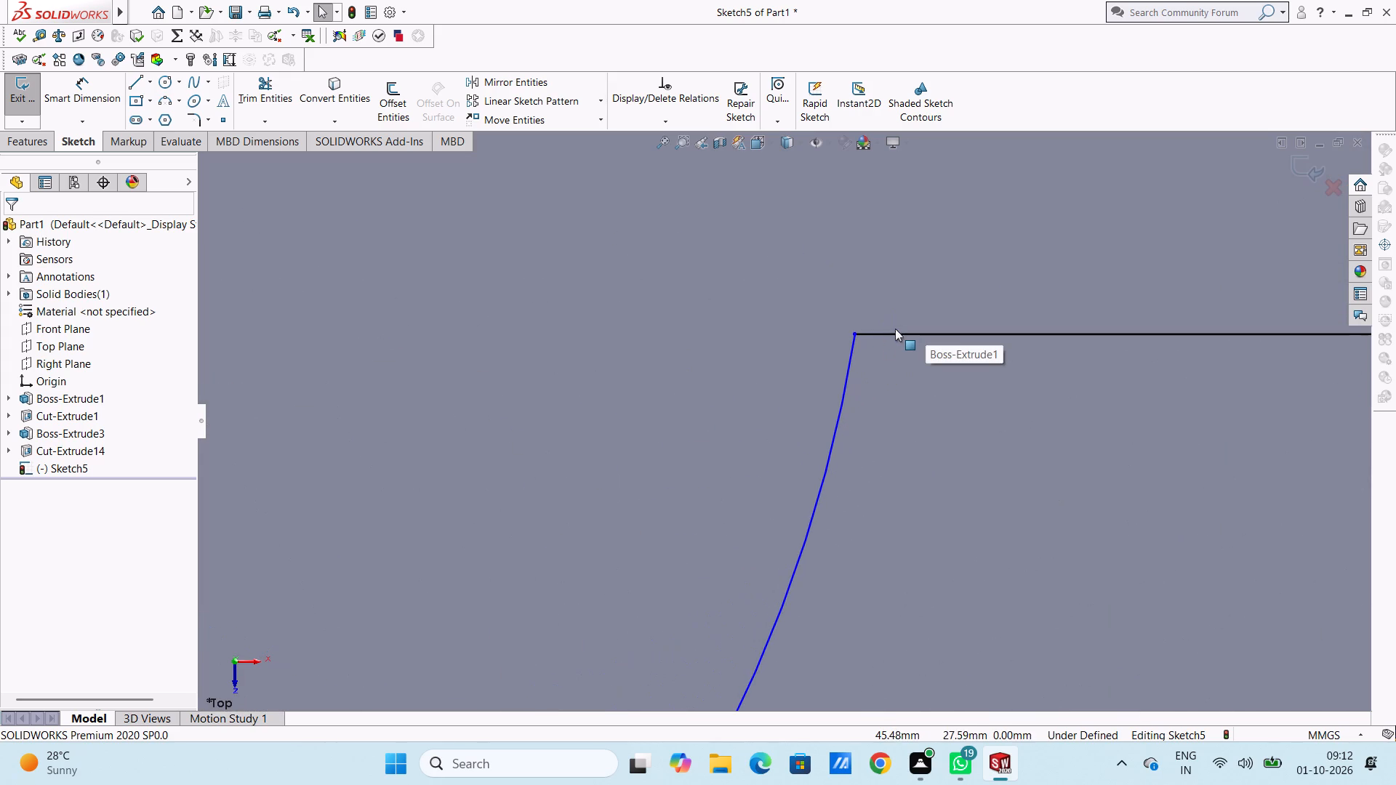
scroll(859, 353, down, 11)
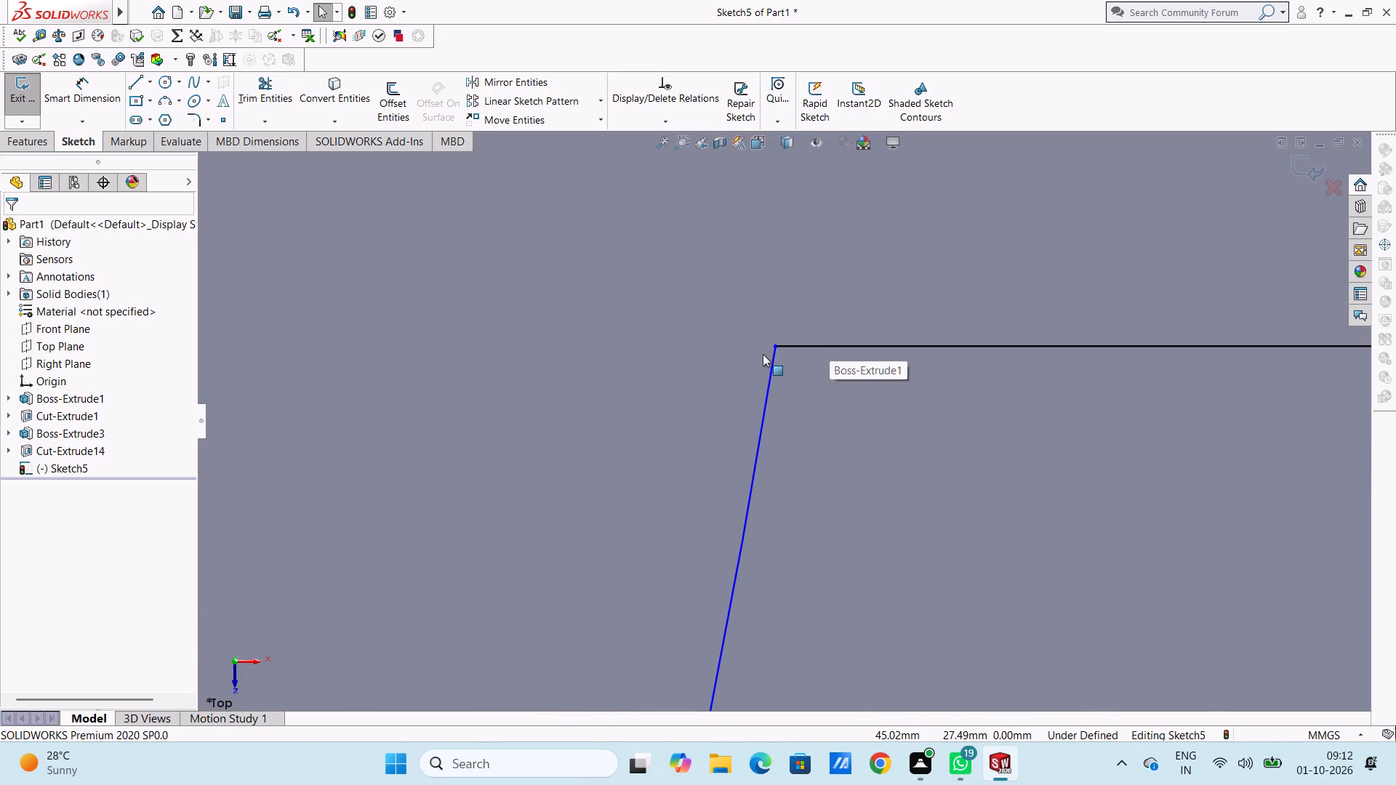
scroll(788, 359, down, 6)
scroll(775, 363, up, 20)
scroll(775, 363, up, 1)
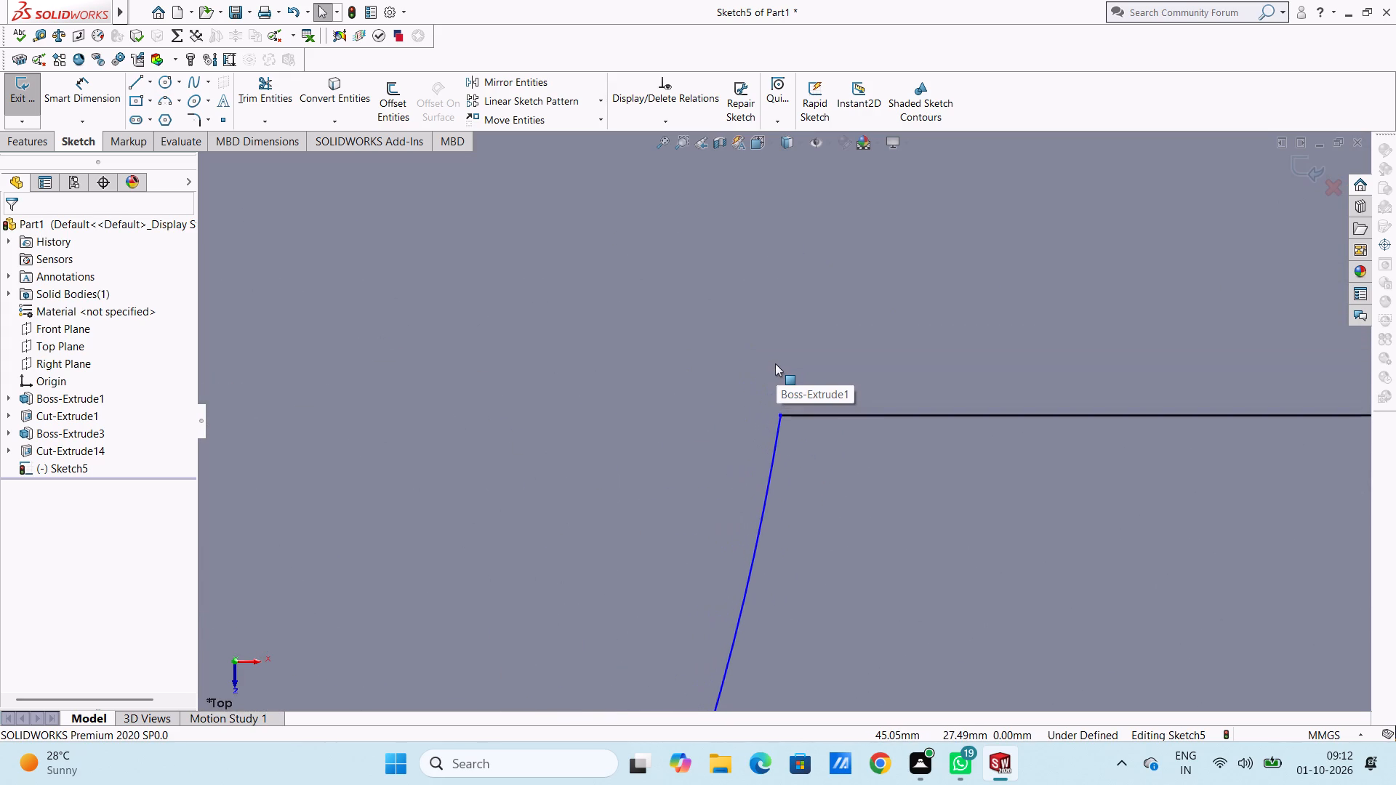
scroll(775, 363, up, 16)
scroll(718, 552, up, 1)
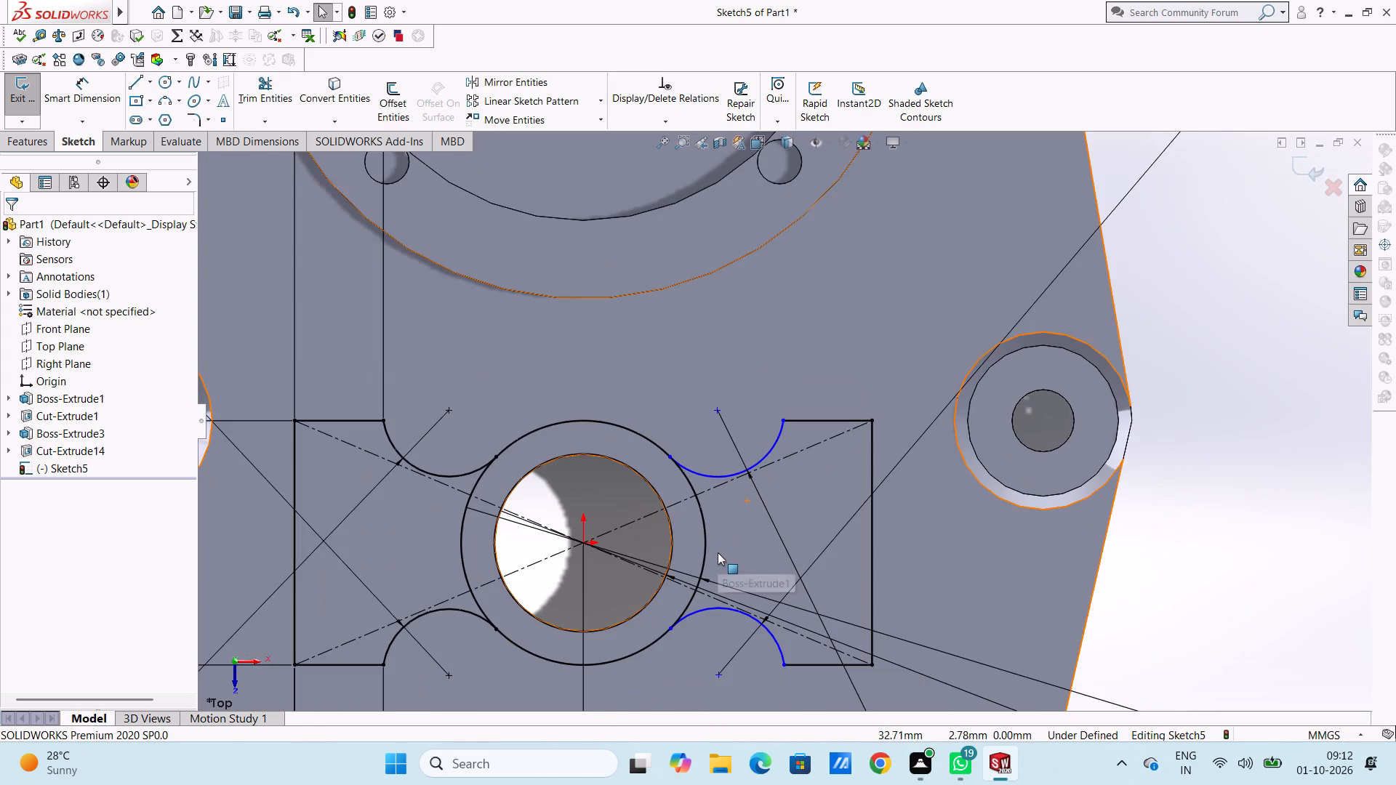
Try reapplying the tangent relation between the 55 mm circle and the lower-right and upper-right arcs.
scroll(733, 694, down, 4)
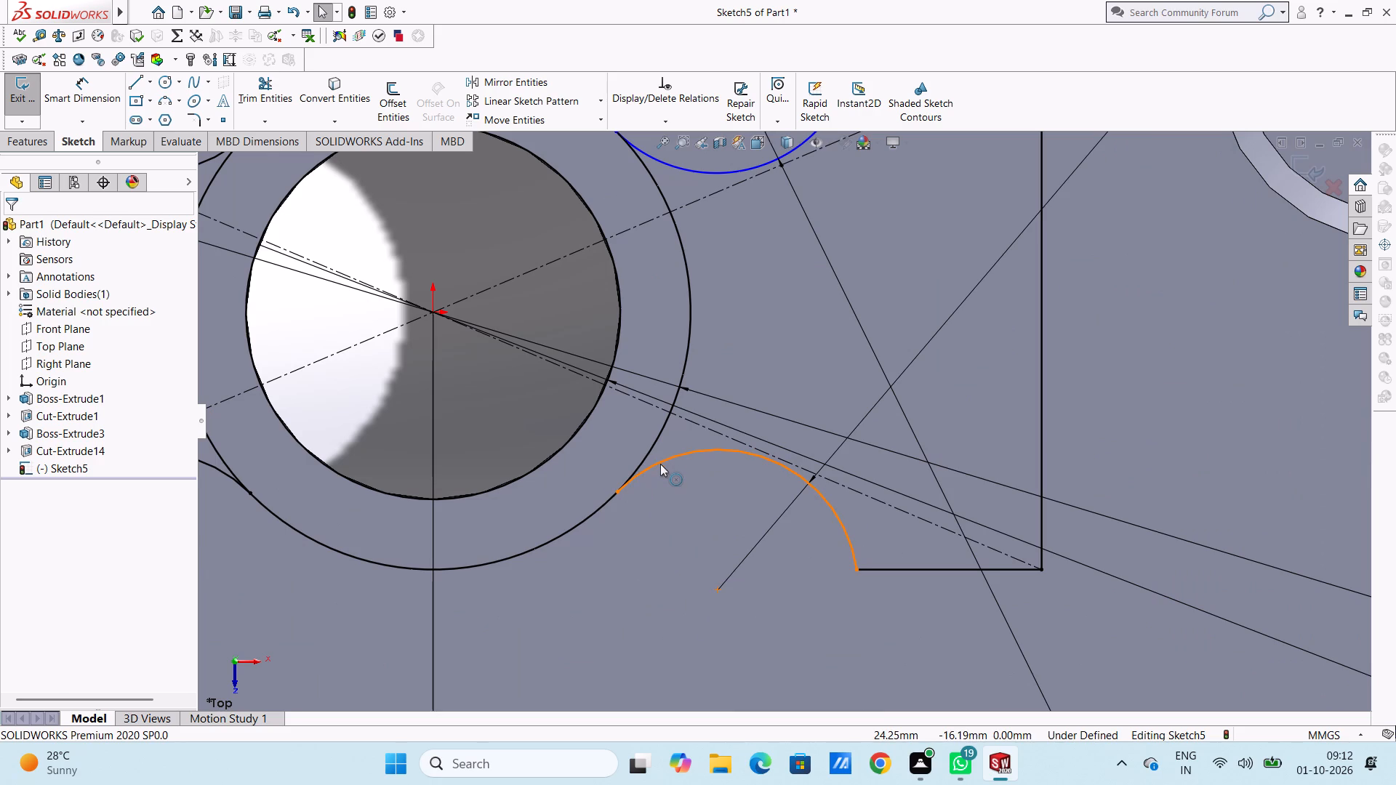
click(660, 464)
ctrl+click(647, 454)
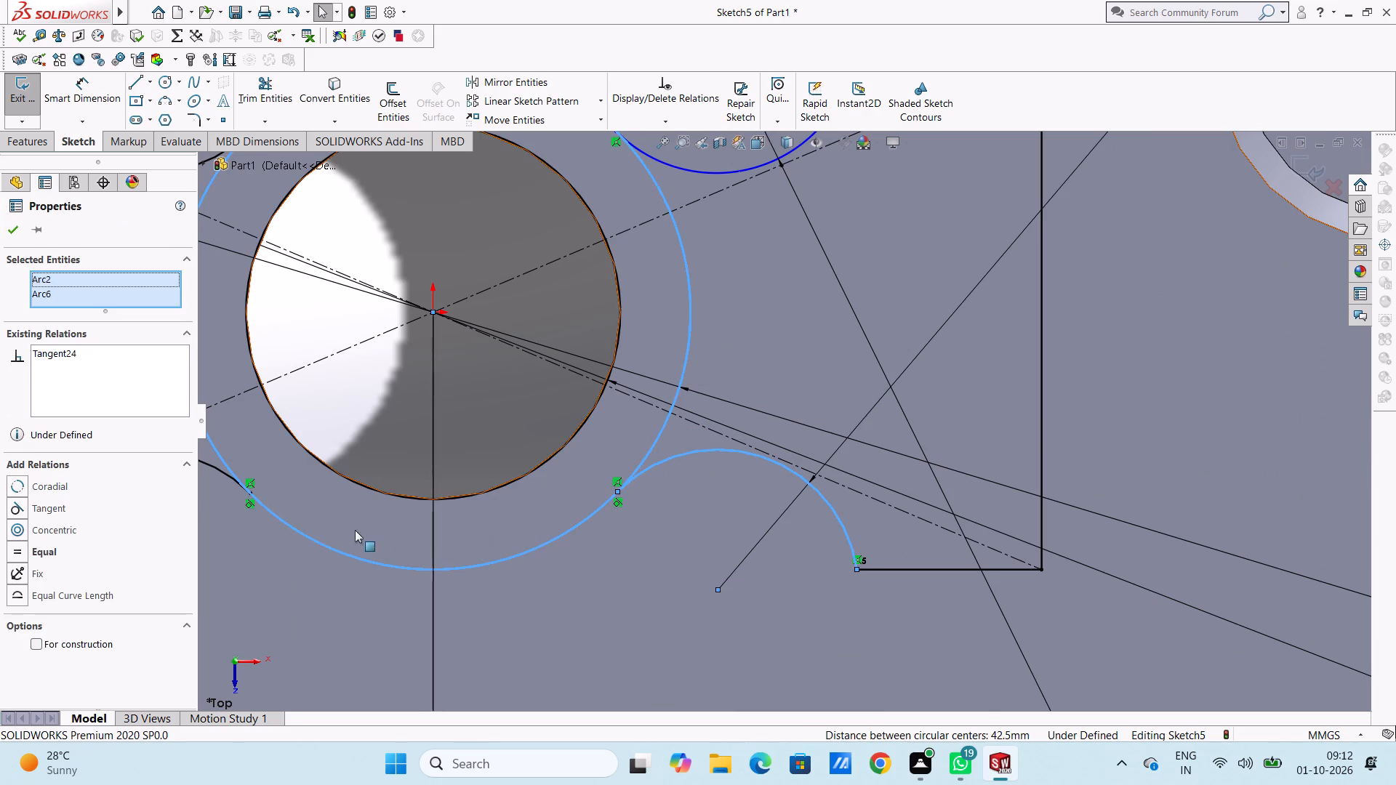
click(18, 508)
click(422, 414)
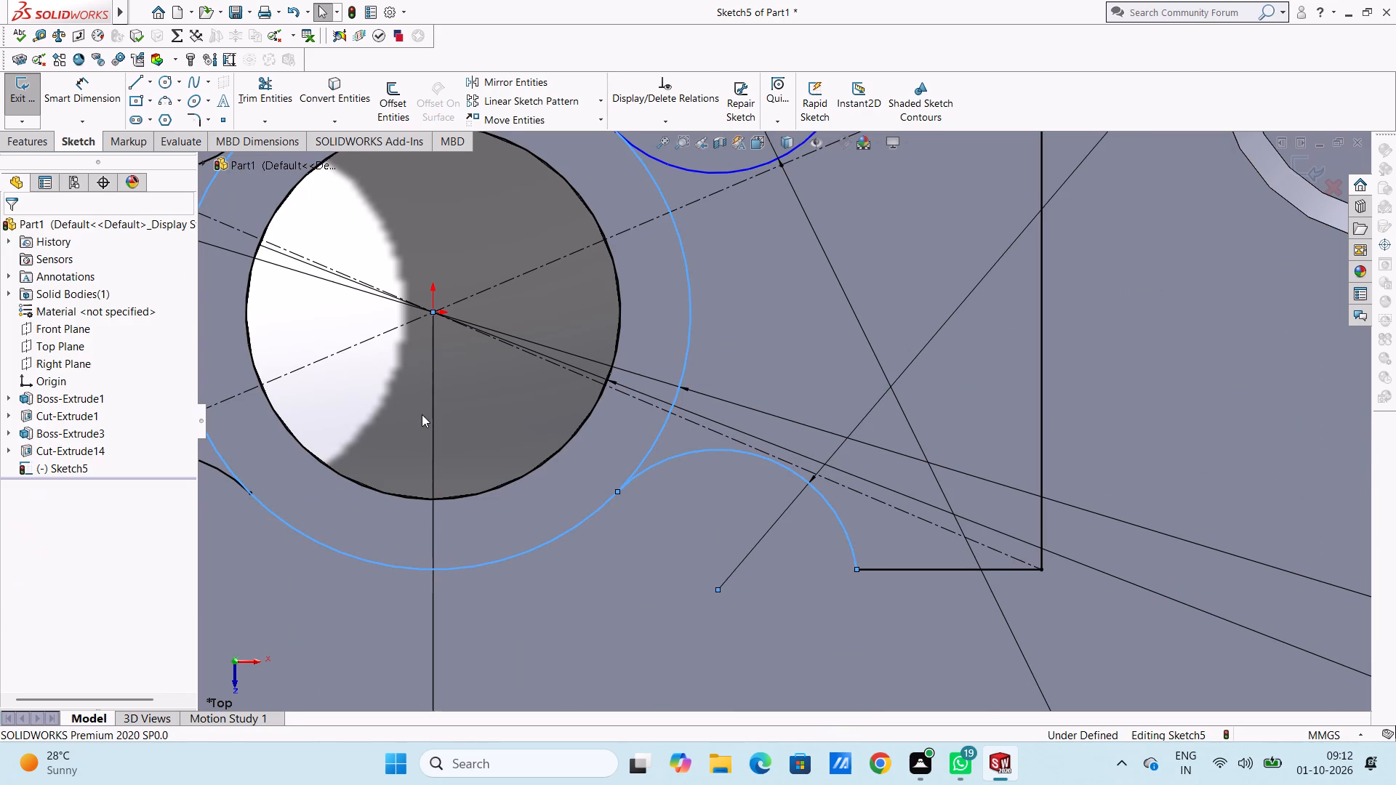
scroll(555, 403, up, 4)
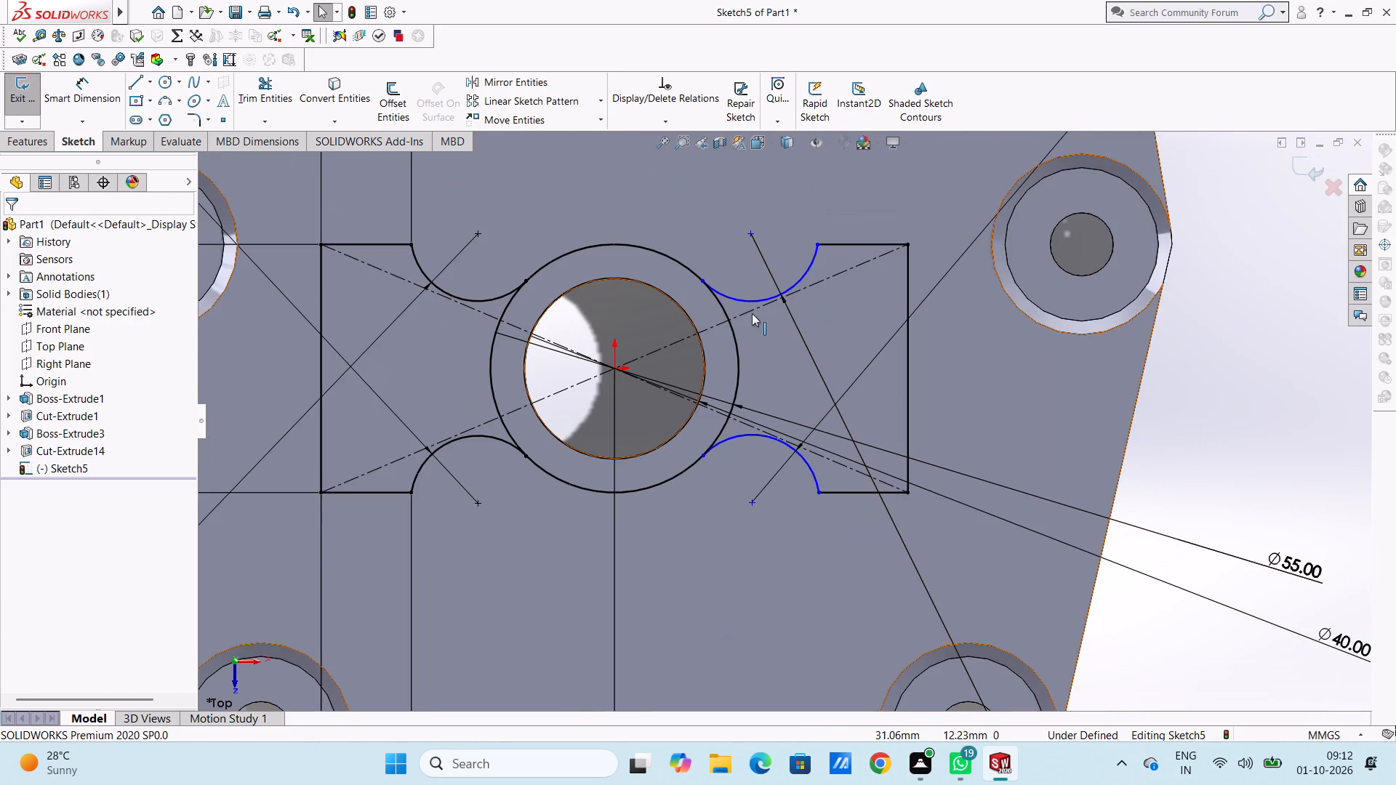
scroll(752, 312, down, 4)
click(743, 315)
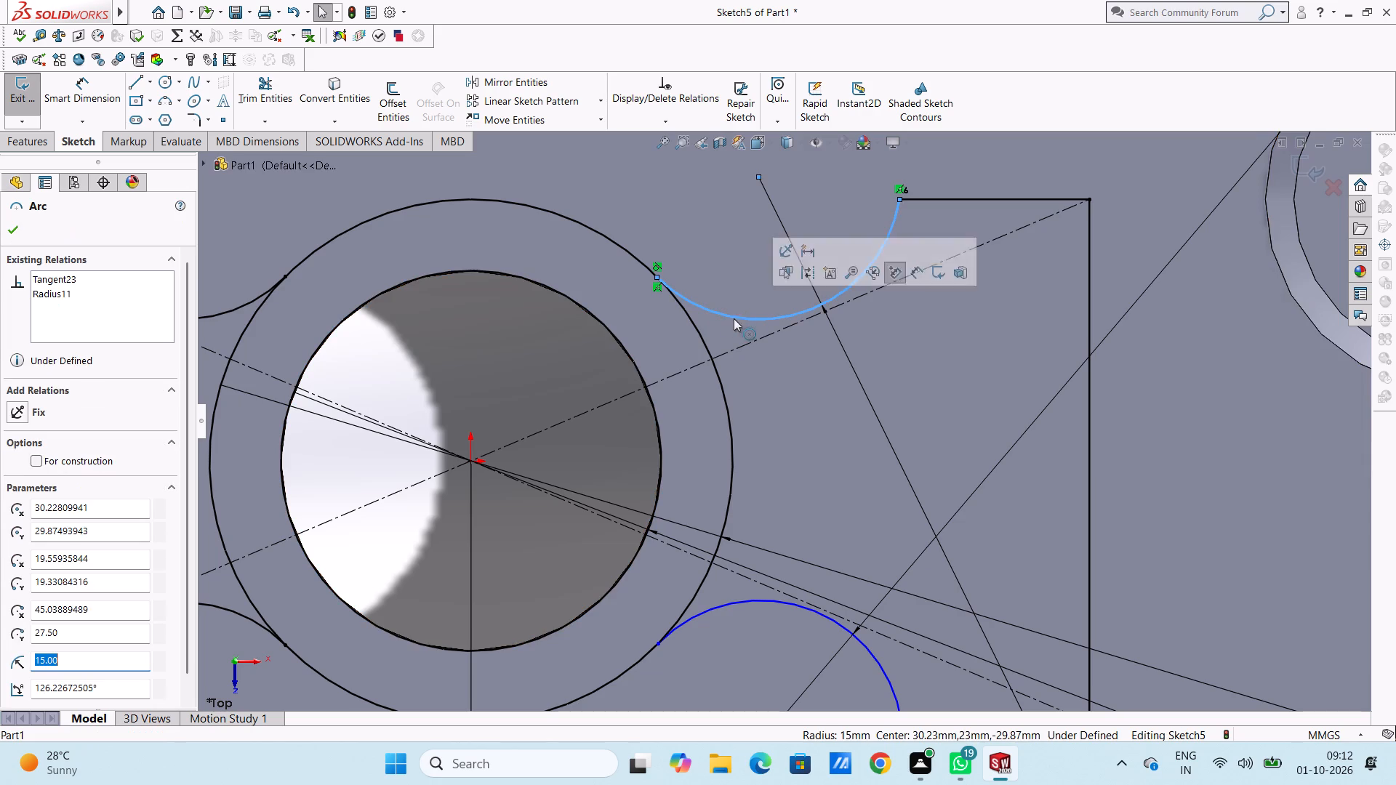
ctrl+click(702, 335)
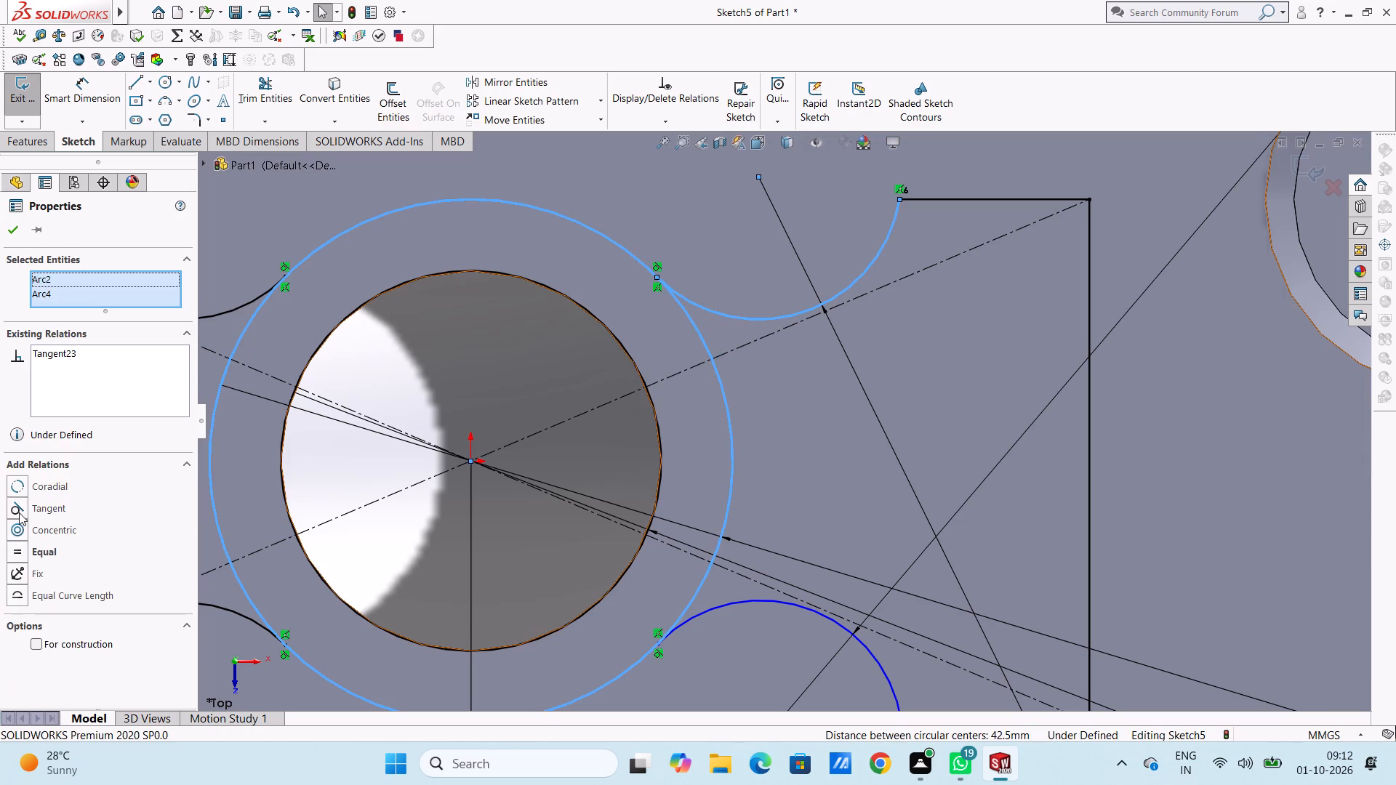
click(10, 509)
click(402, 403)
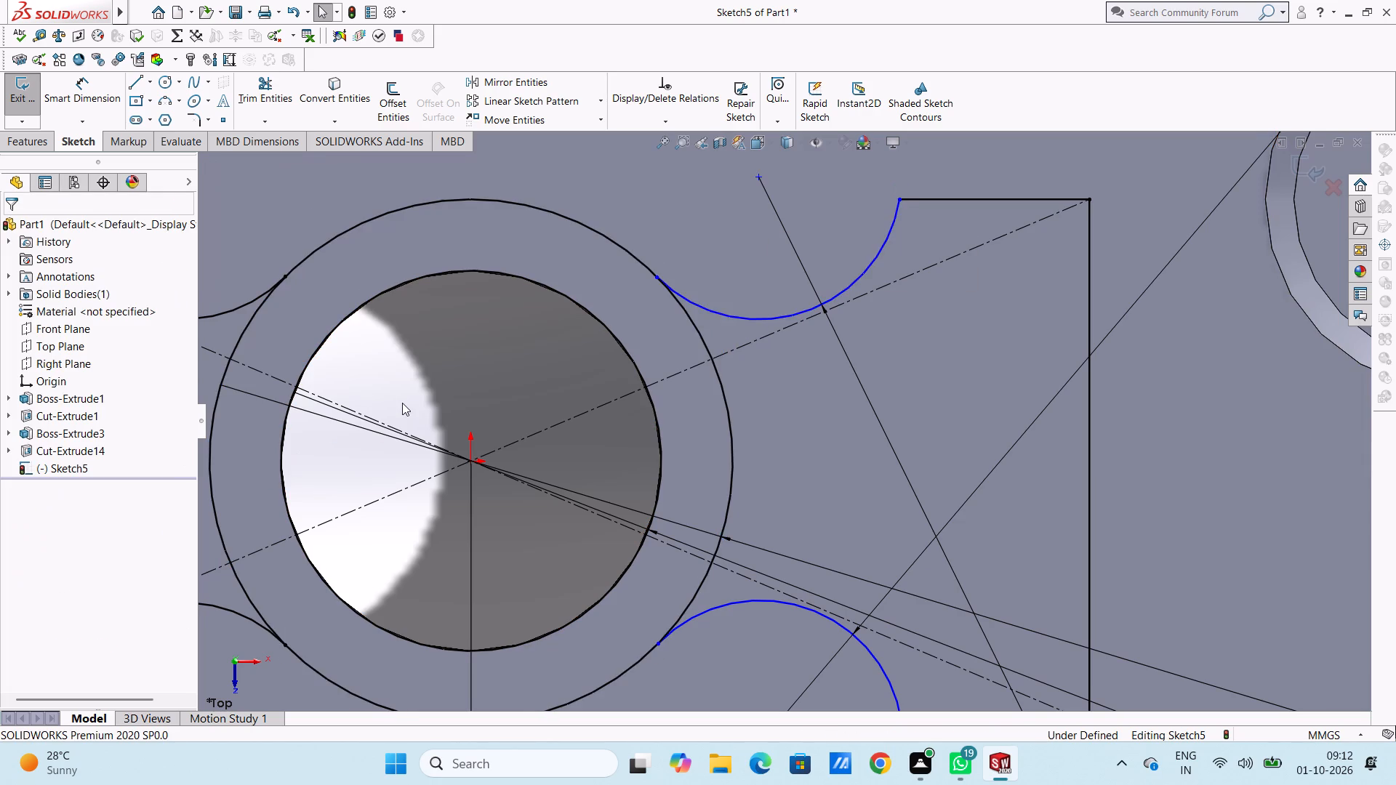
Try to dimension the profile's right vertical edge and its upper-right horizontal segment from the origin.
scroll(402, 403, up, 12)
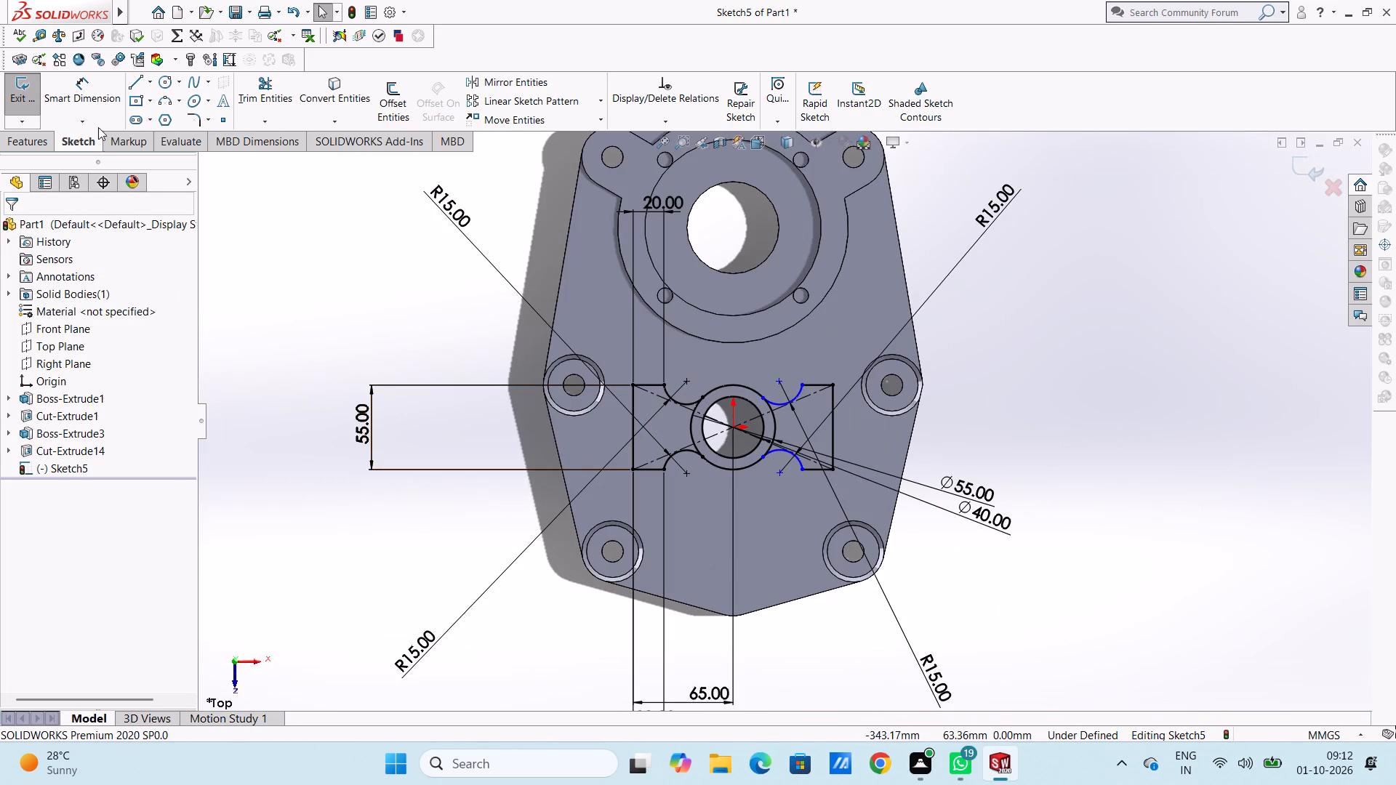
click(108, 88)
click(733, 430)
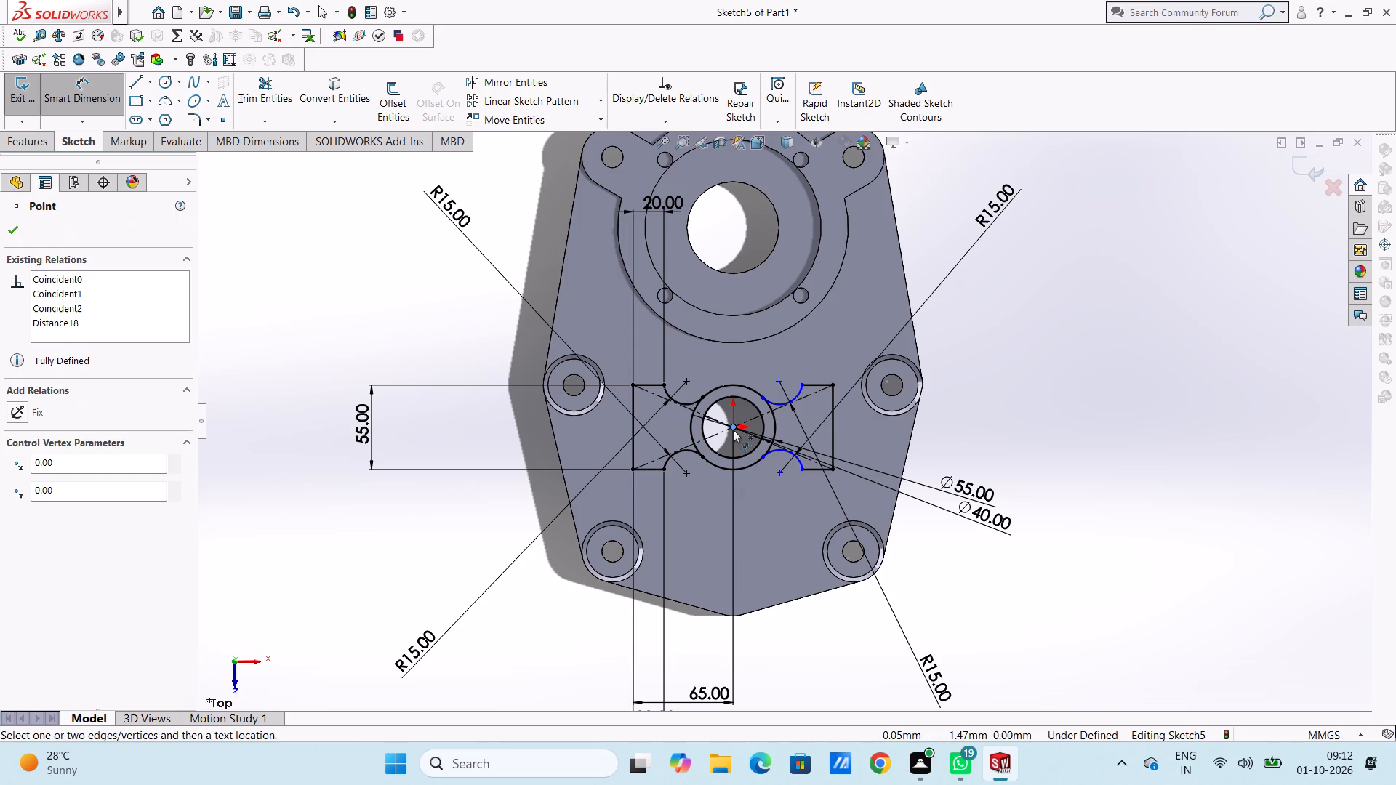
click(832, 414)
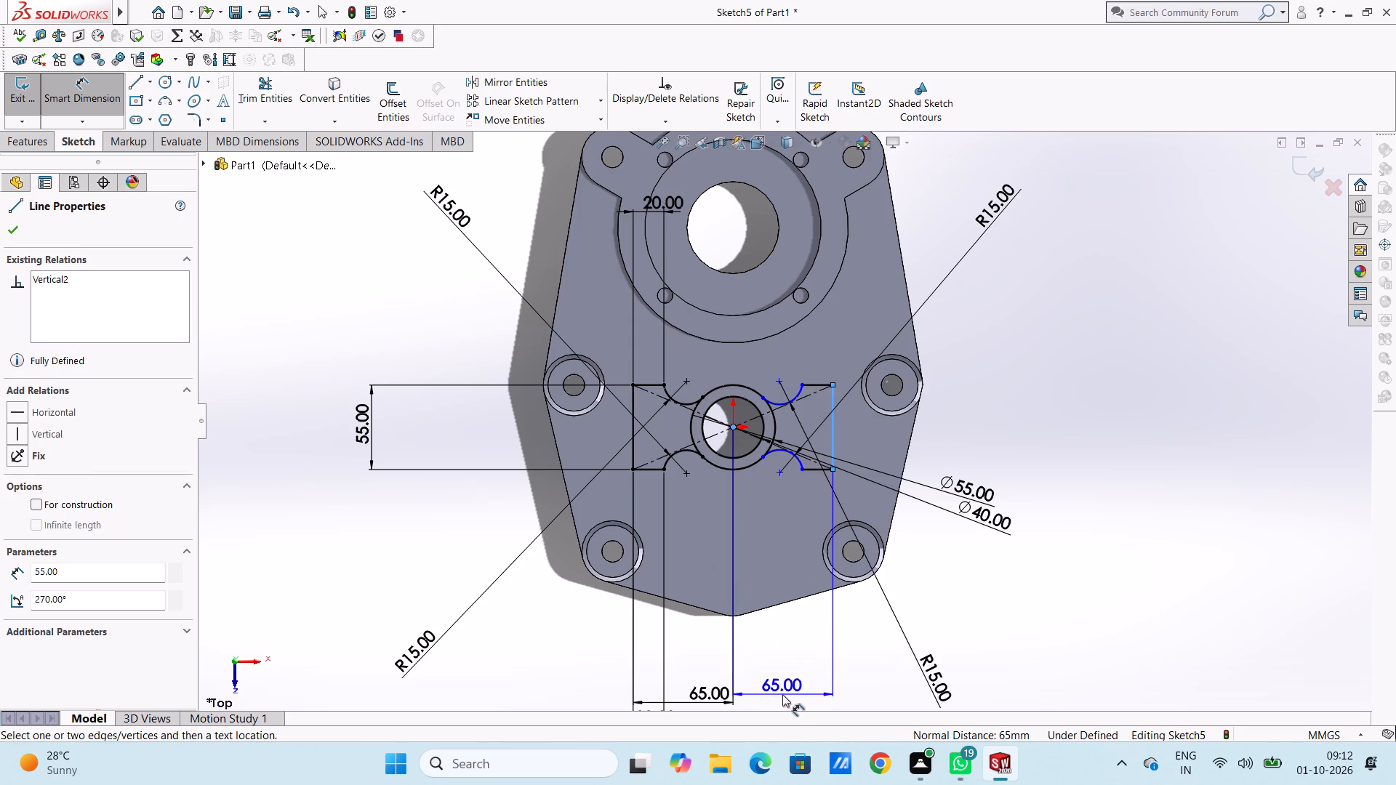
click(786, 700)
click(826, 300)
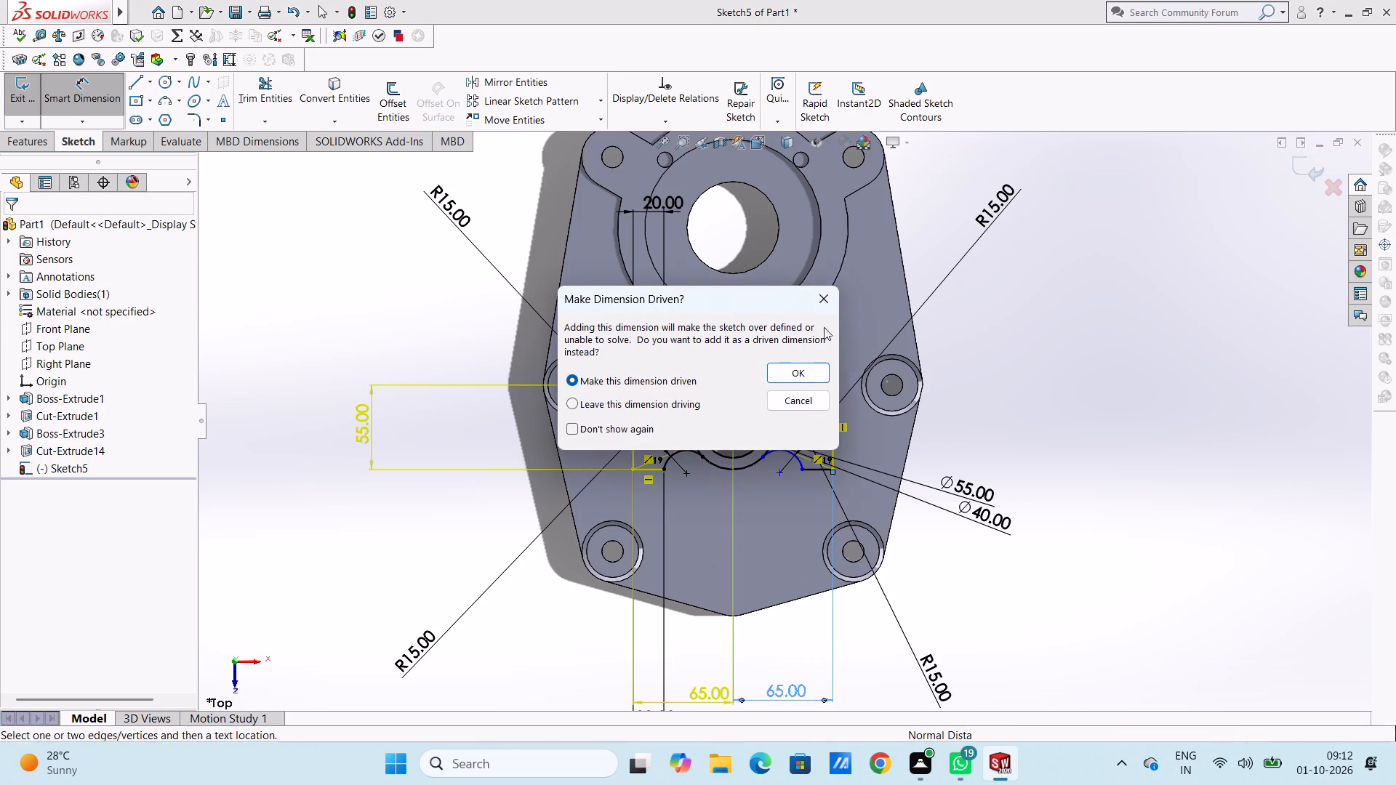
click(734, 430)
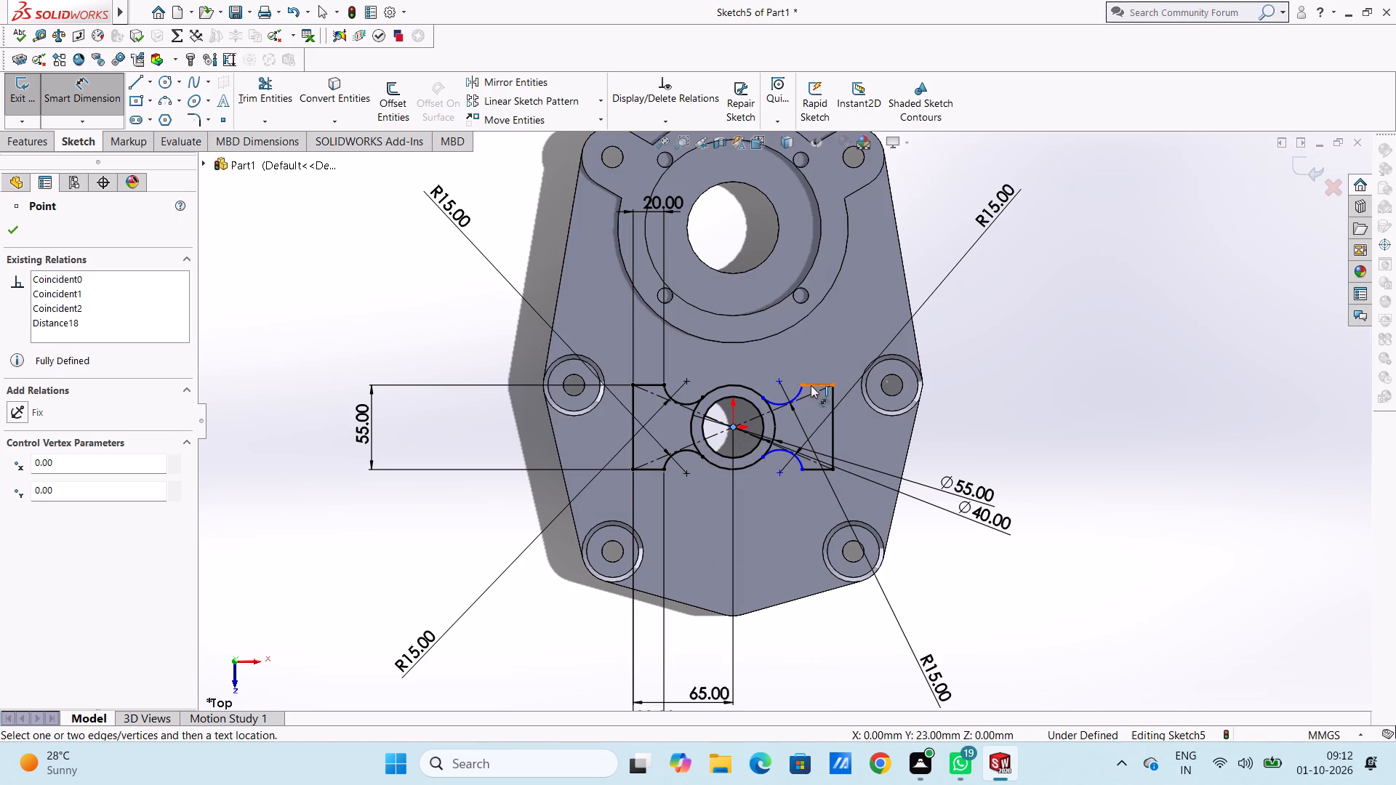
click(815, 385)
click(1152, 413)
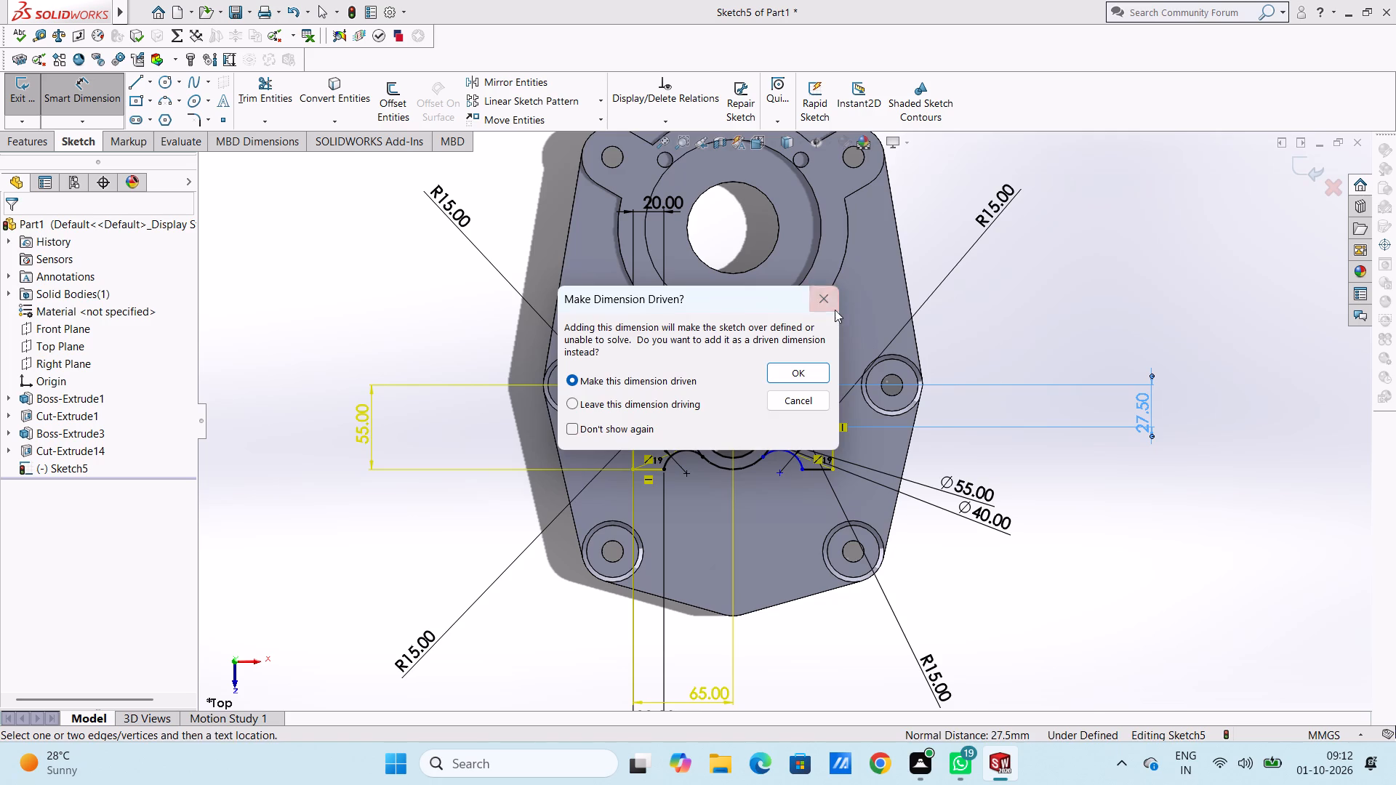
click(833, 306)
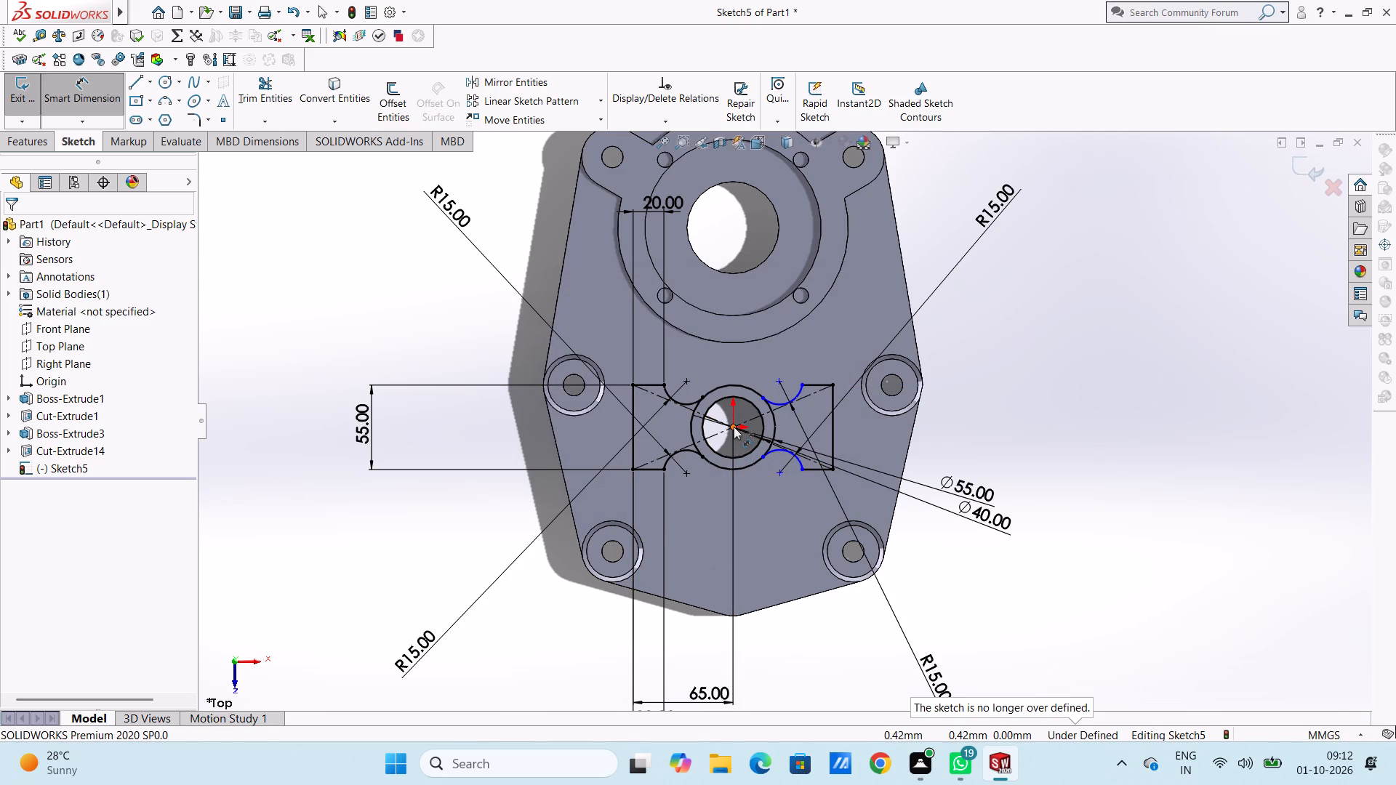
Dimension the vertical distance from the origin to the lower-right arc's endpoint on the 55 mm circle at 19.20 mm.
click(734, 427)
click(766, 458)
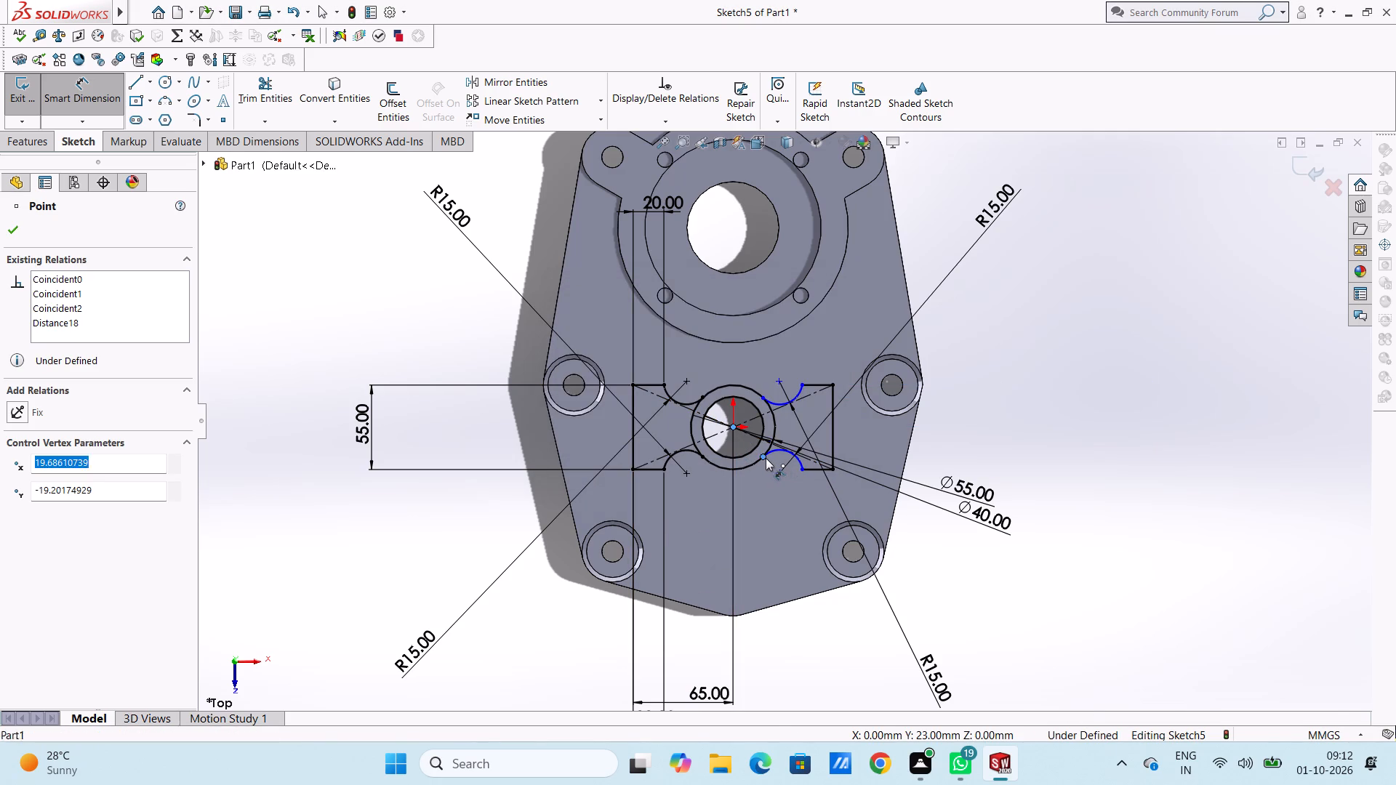
click(1142, 456)
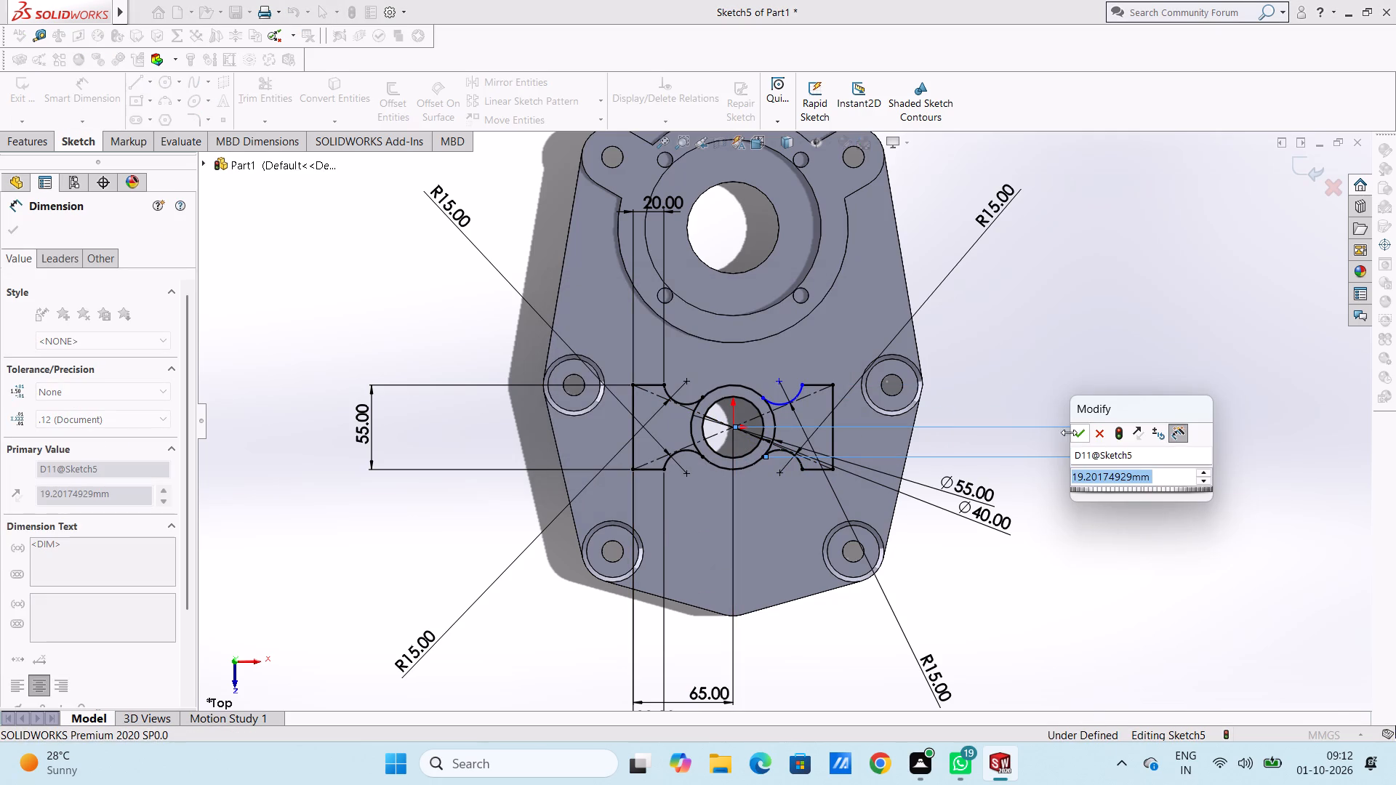
click(1075, 436)
click(1047, 389)
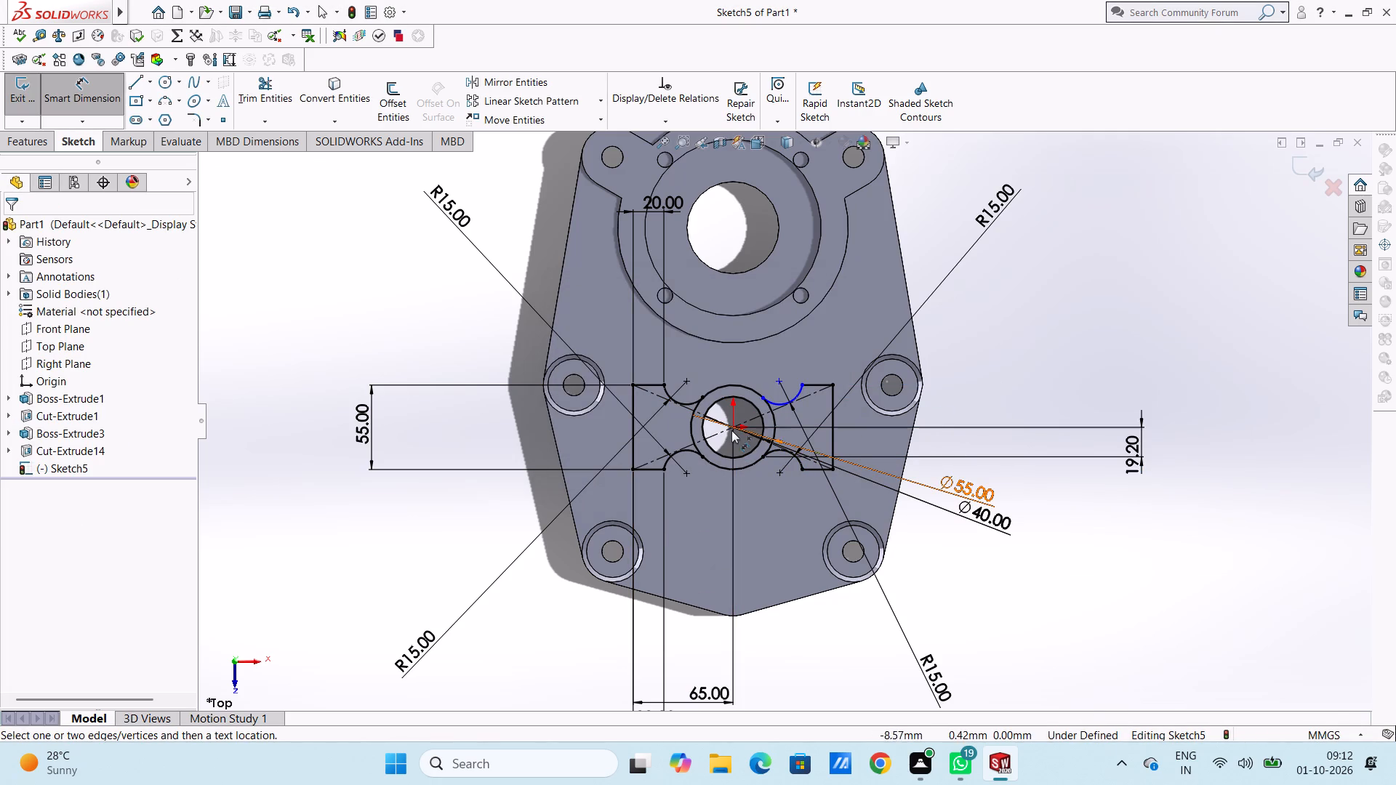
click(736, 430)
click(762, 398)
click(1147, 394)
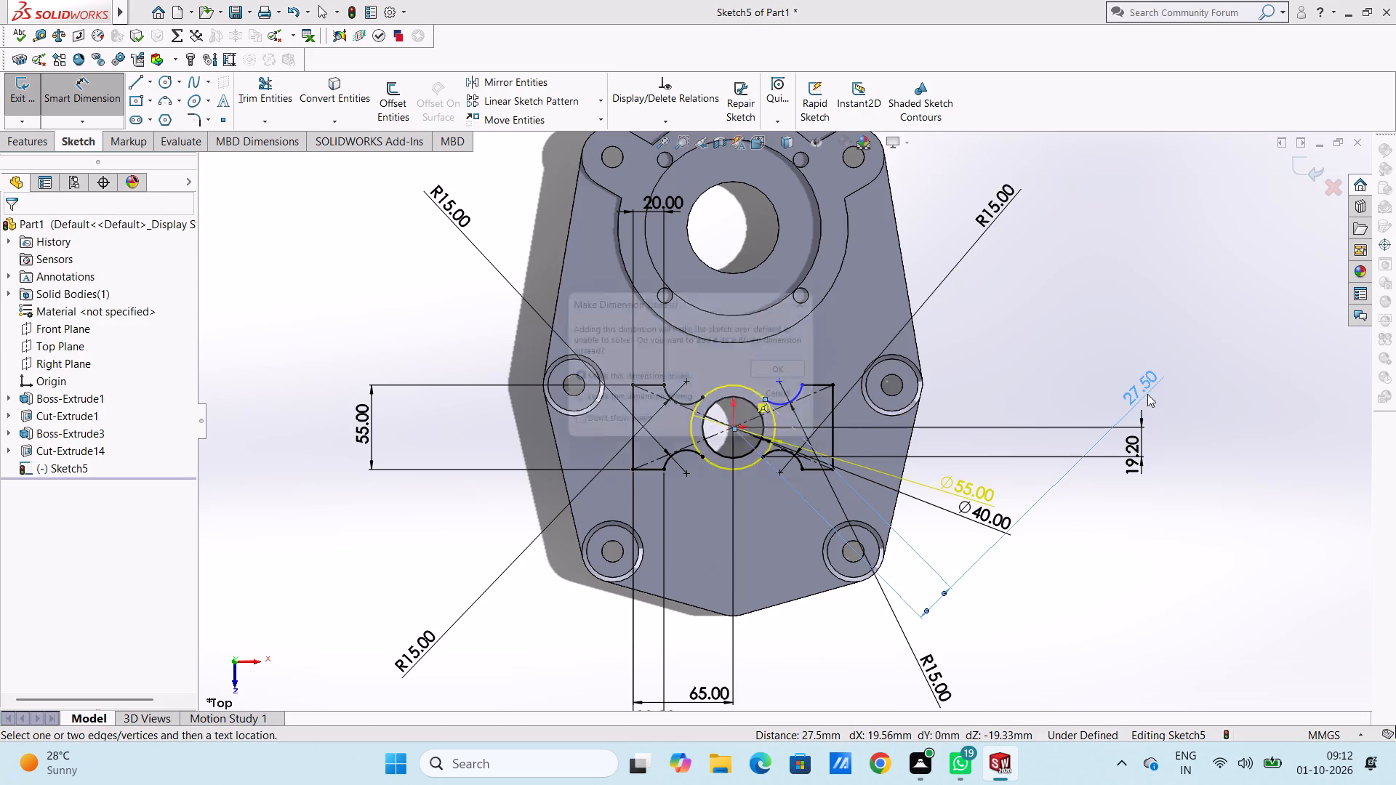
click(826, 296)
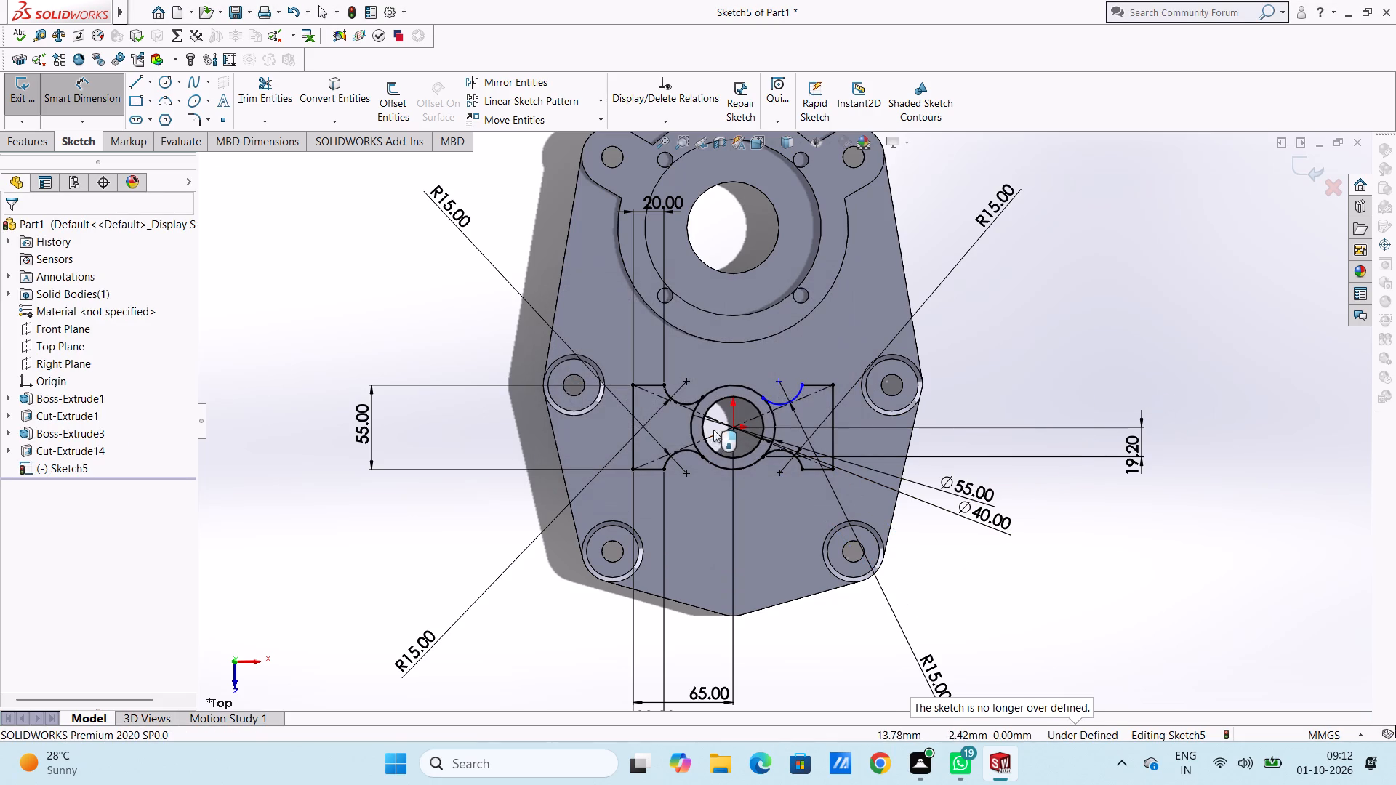
Dimension the horizontal distance from the origin to the upper-right arc's endpoint on the 55 mm circle at 19.56 mm.
click(733, 430)
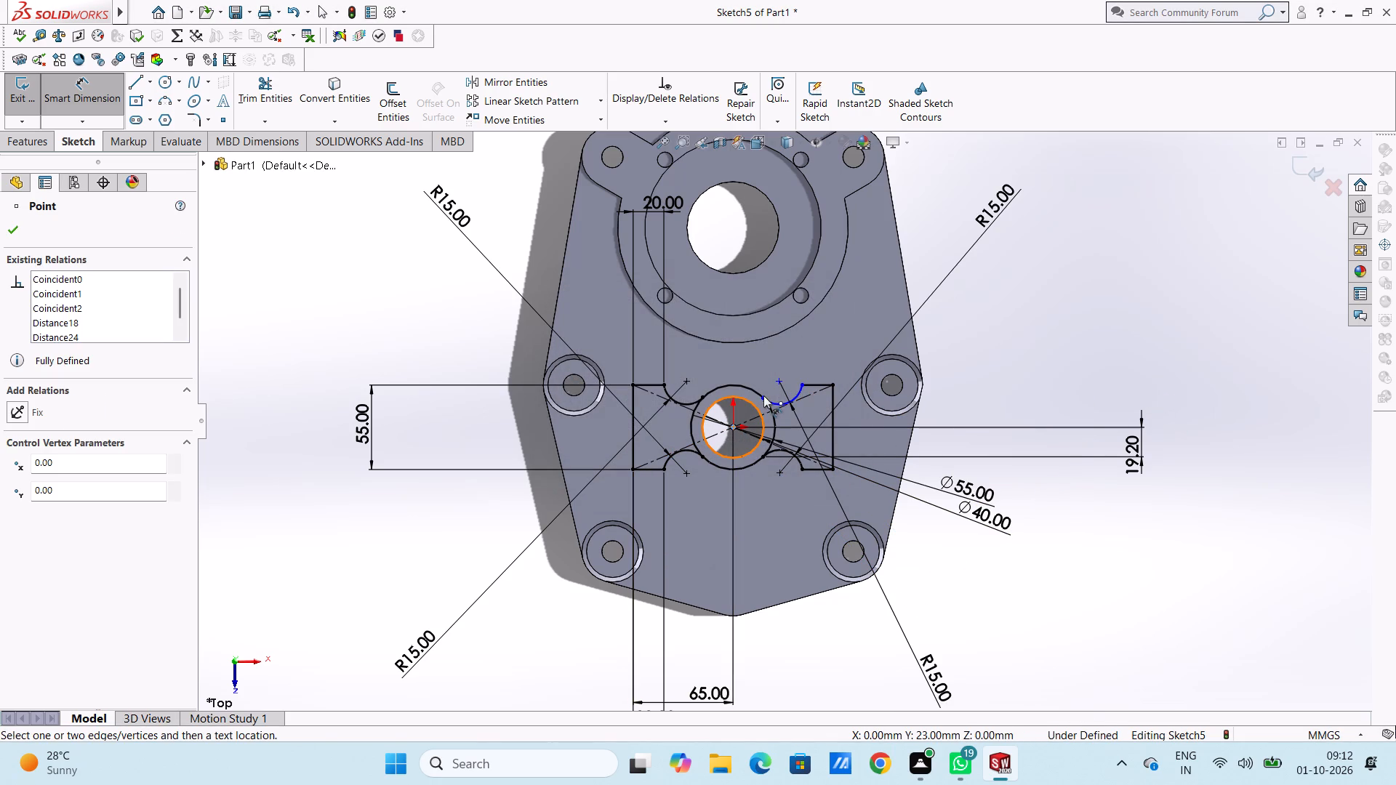
click(766, 395)
click(754, 298)
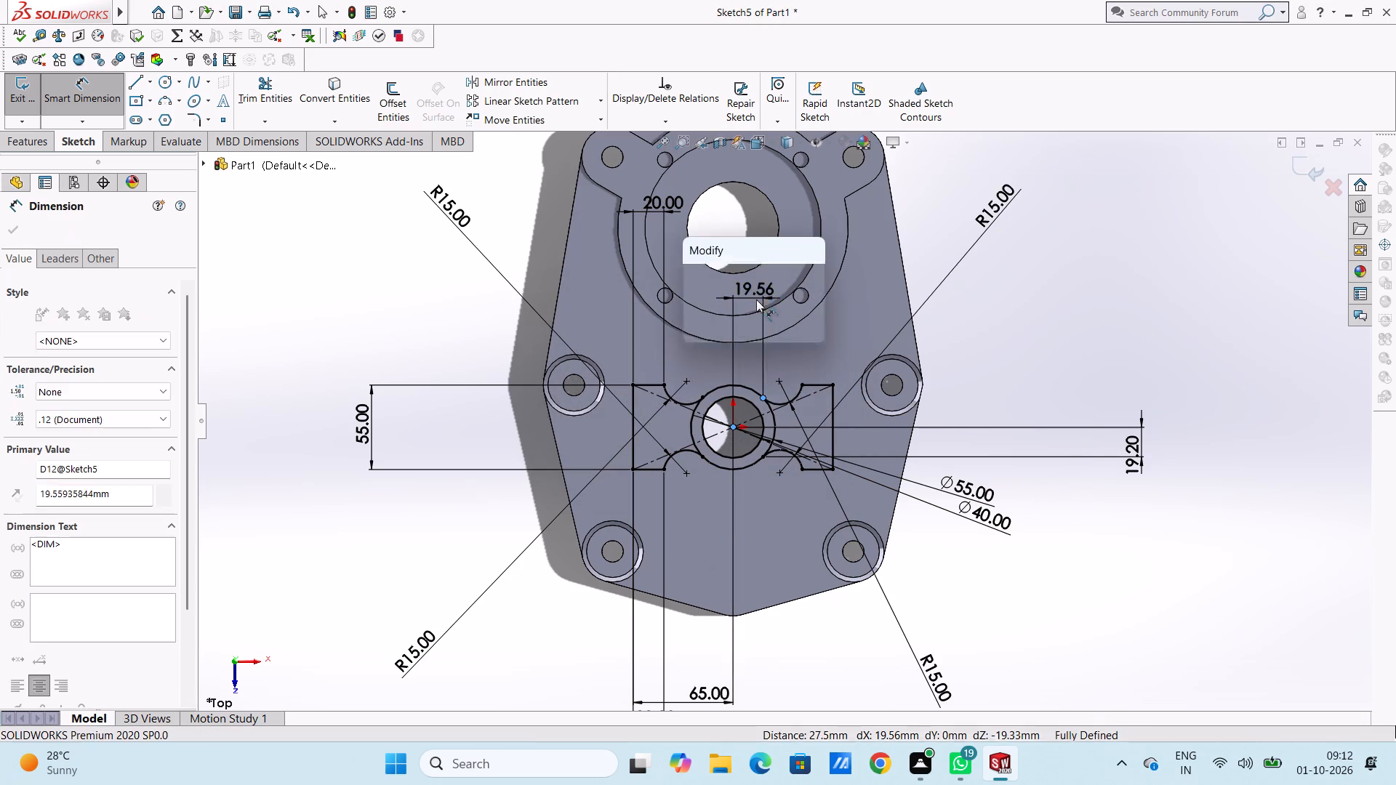
click(694, 283)
click(1077, 576)
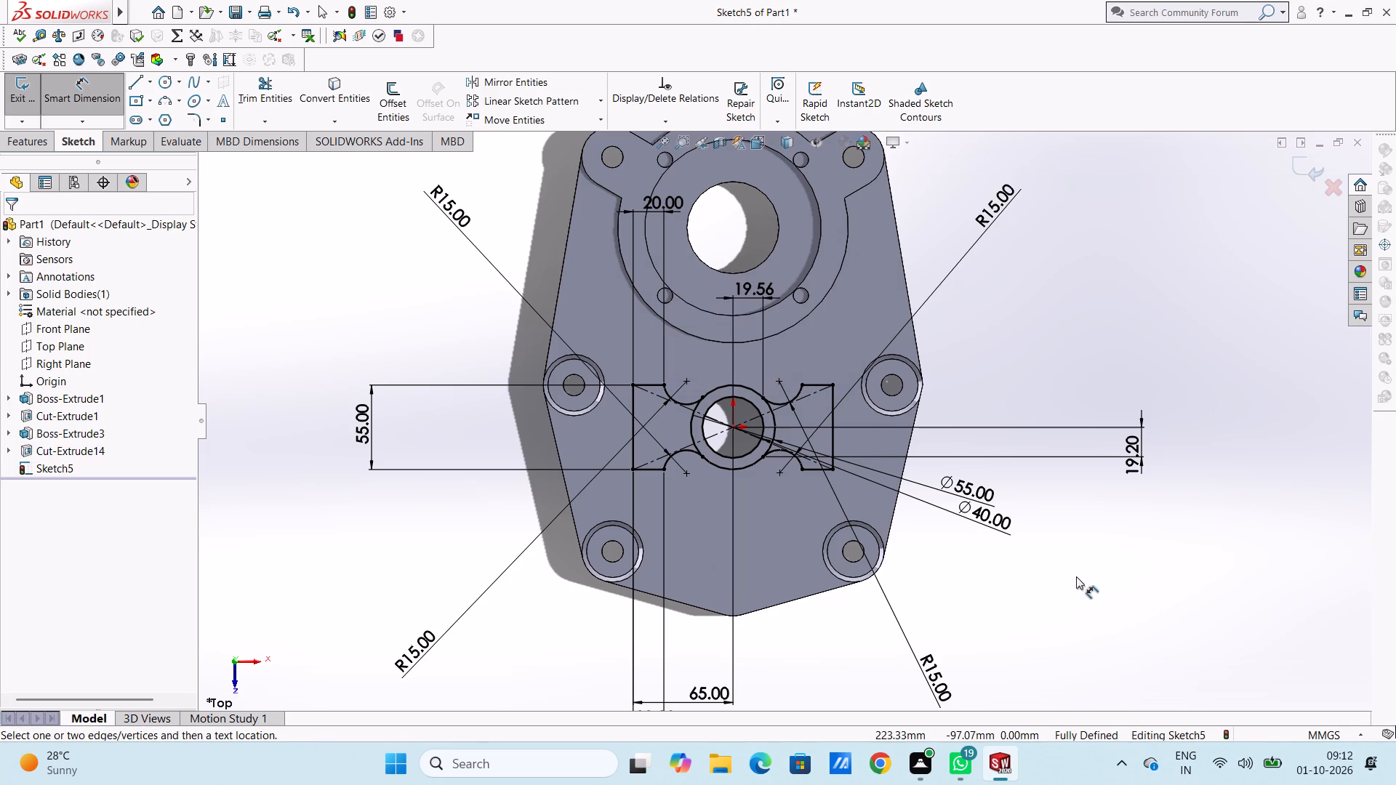
scroll(1076, 576, up, 2)
middle_drag(1055, 571, 1067, 523)
middle_click(1067, 522)
middle_drag(1059, 520, 1038, 528)
middle_click(1038, 528)
middle_click(1038, 528)
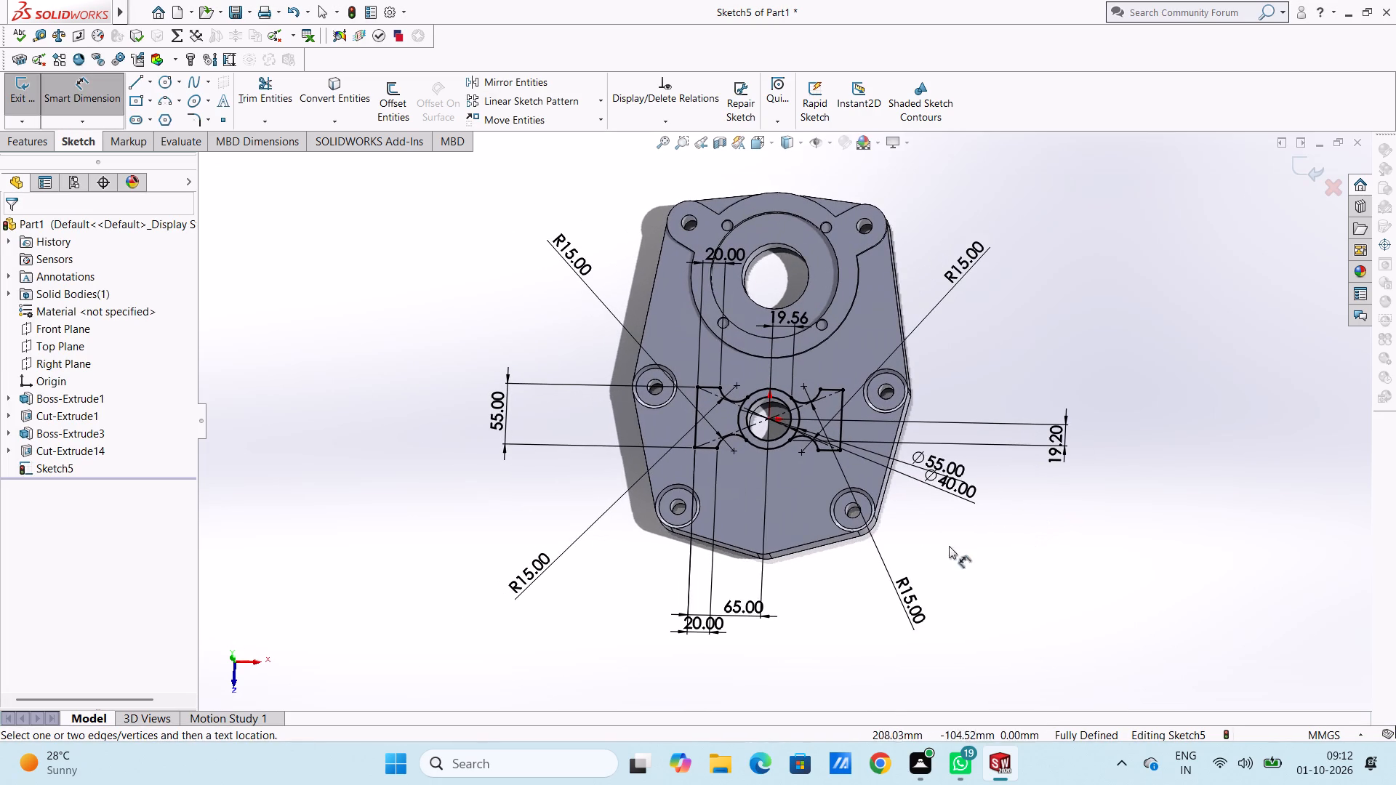
key(Escape)
key(Escape)
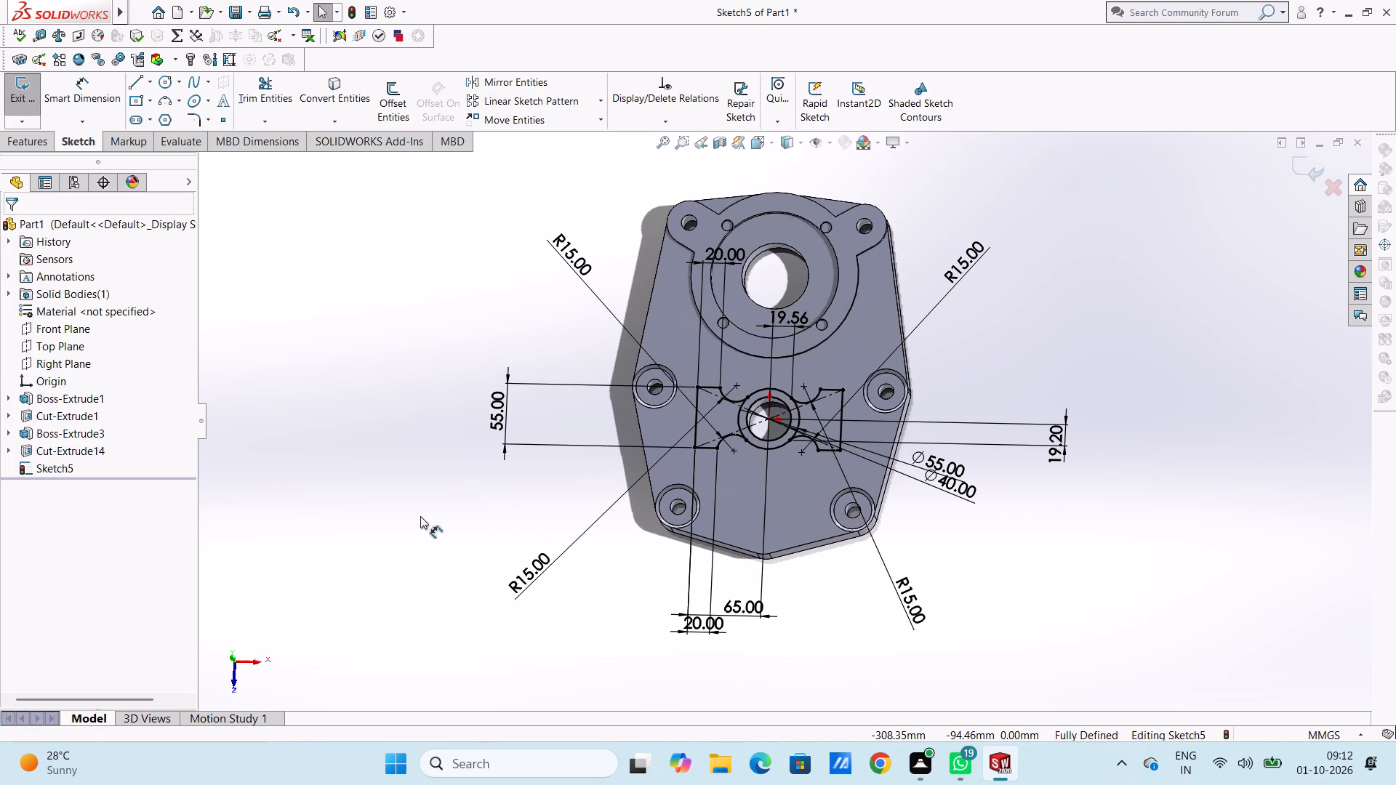
Sketch two circles of 5 mm radius, one in each end lobe of the profile, with centres level with the bore centre.
key(ctrl+5)
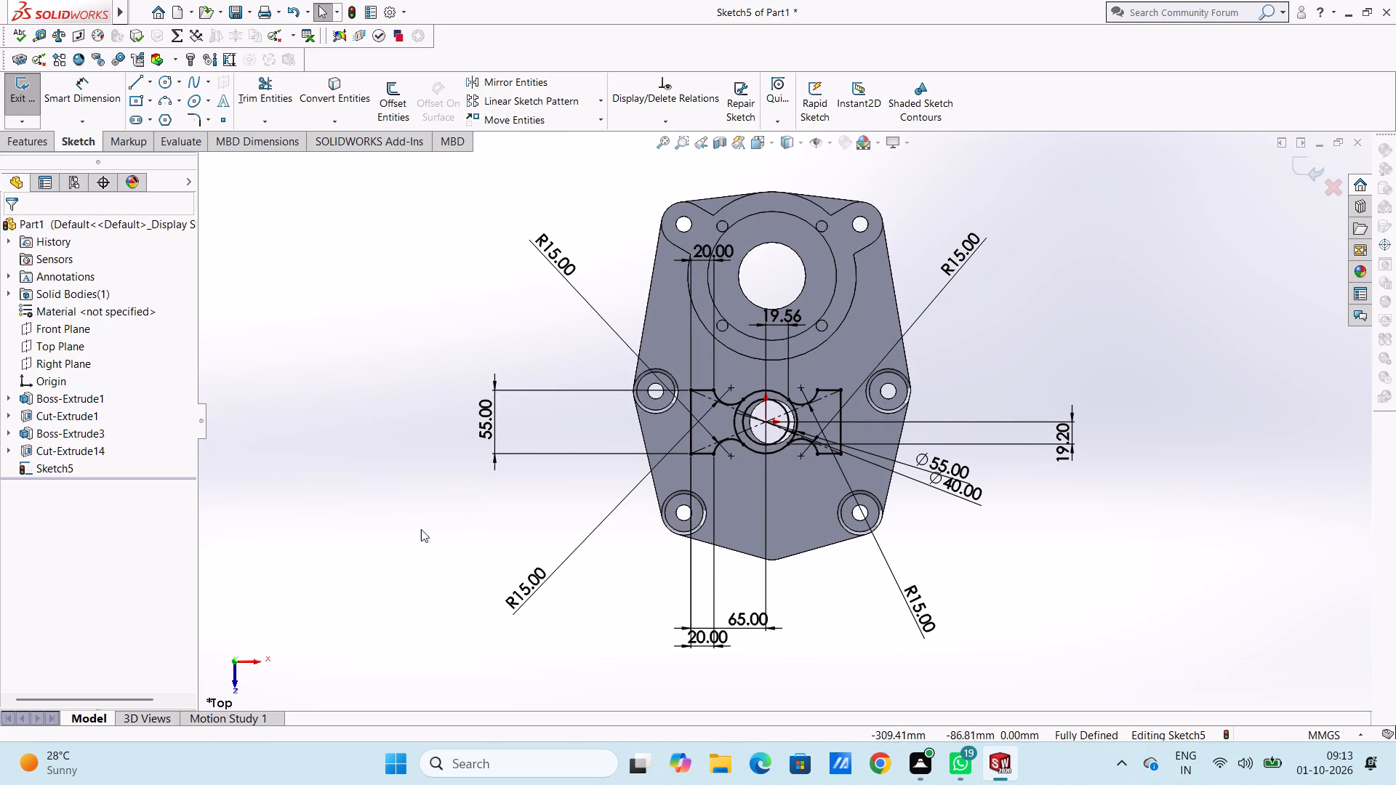
click(362, 526)
middle_drag(369, 528, 373, 516)
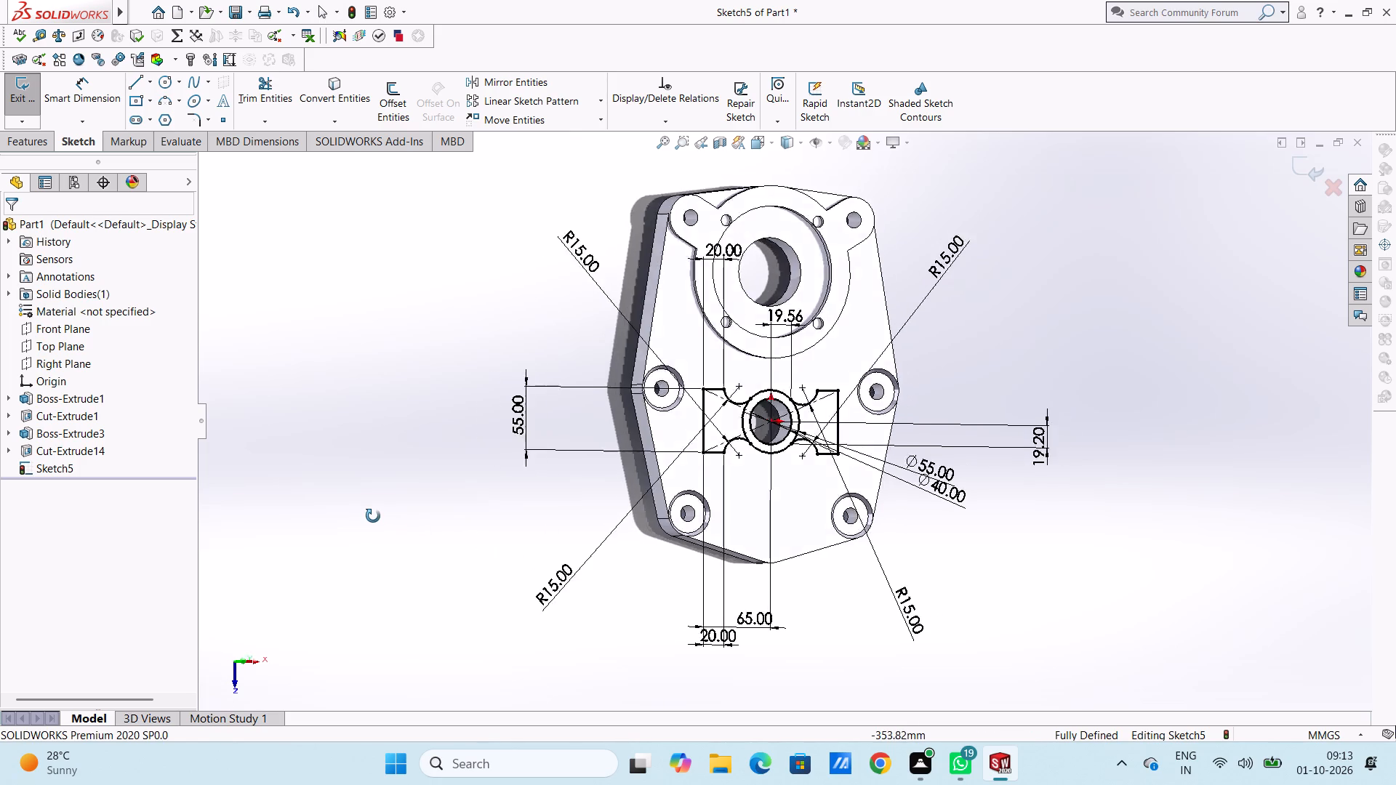
middle_drag(373, 516, 370, 516)
scroll(758, 394, down, 9)
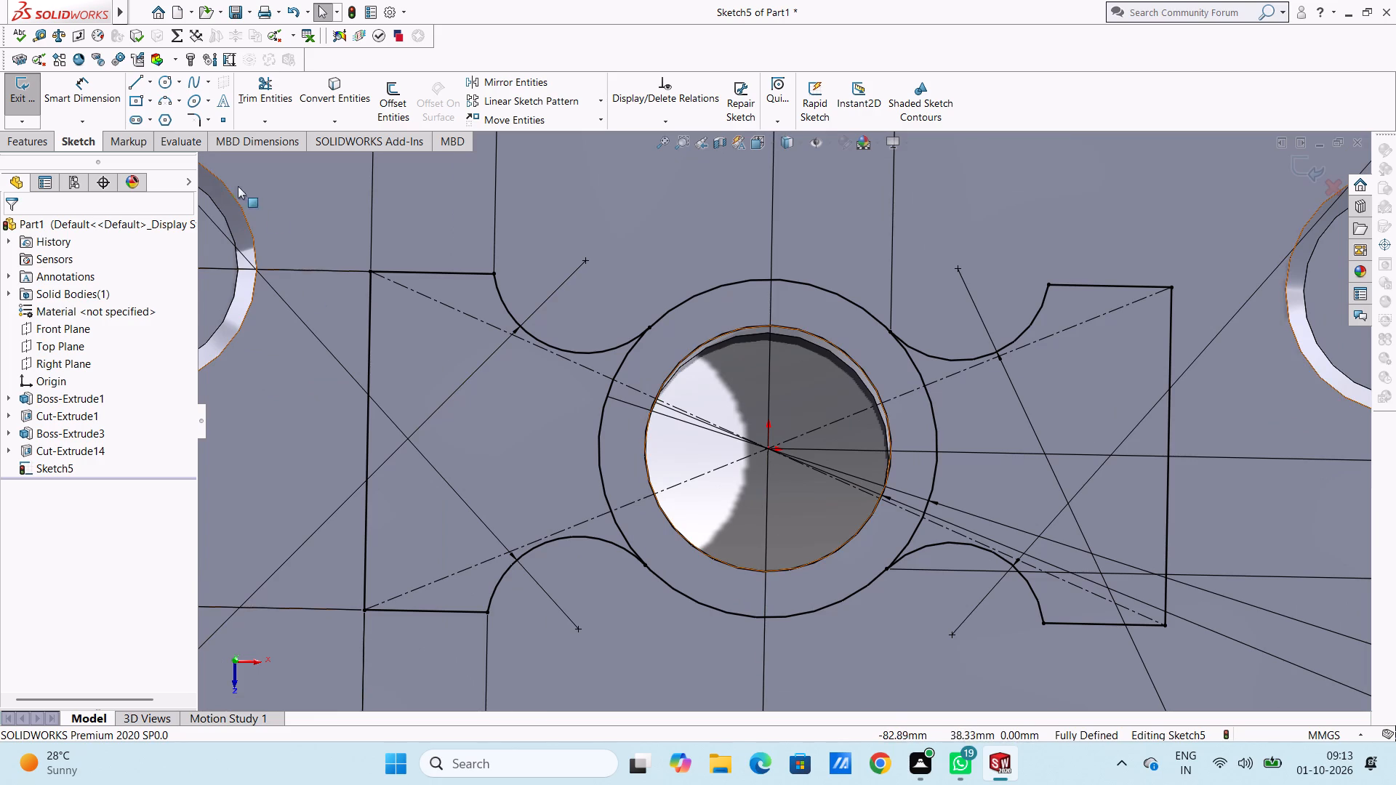
click(161, 78)
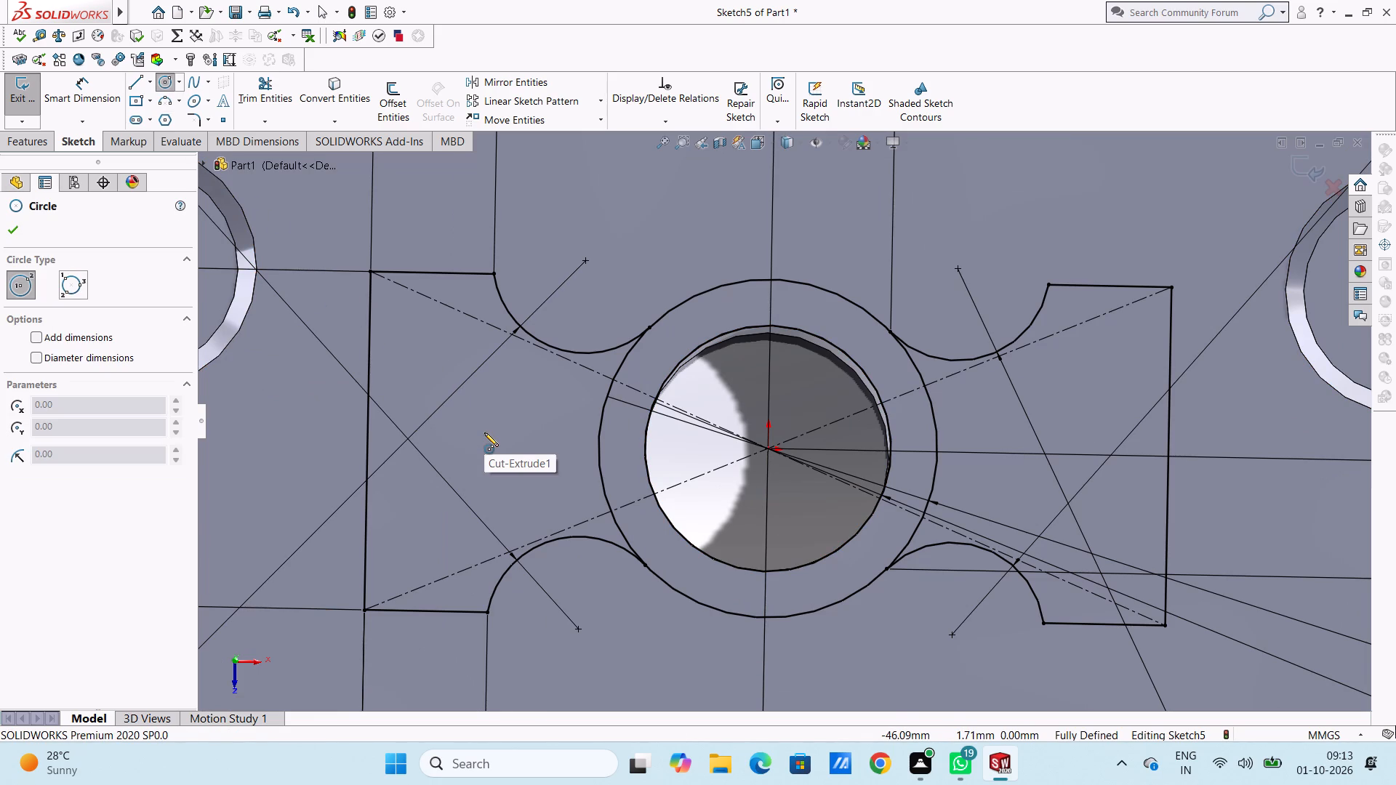
click(407, 439)
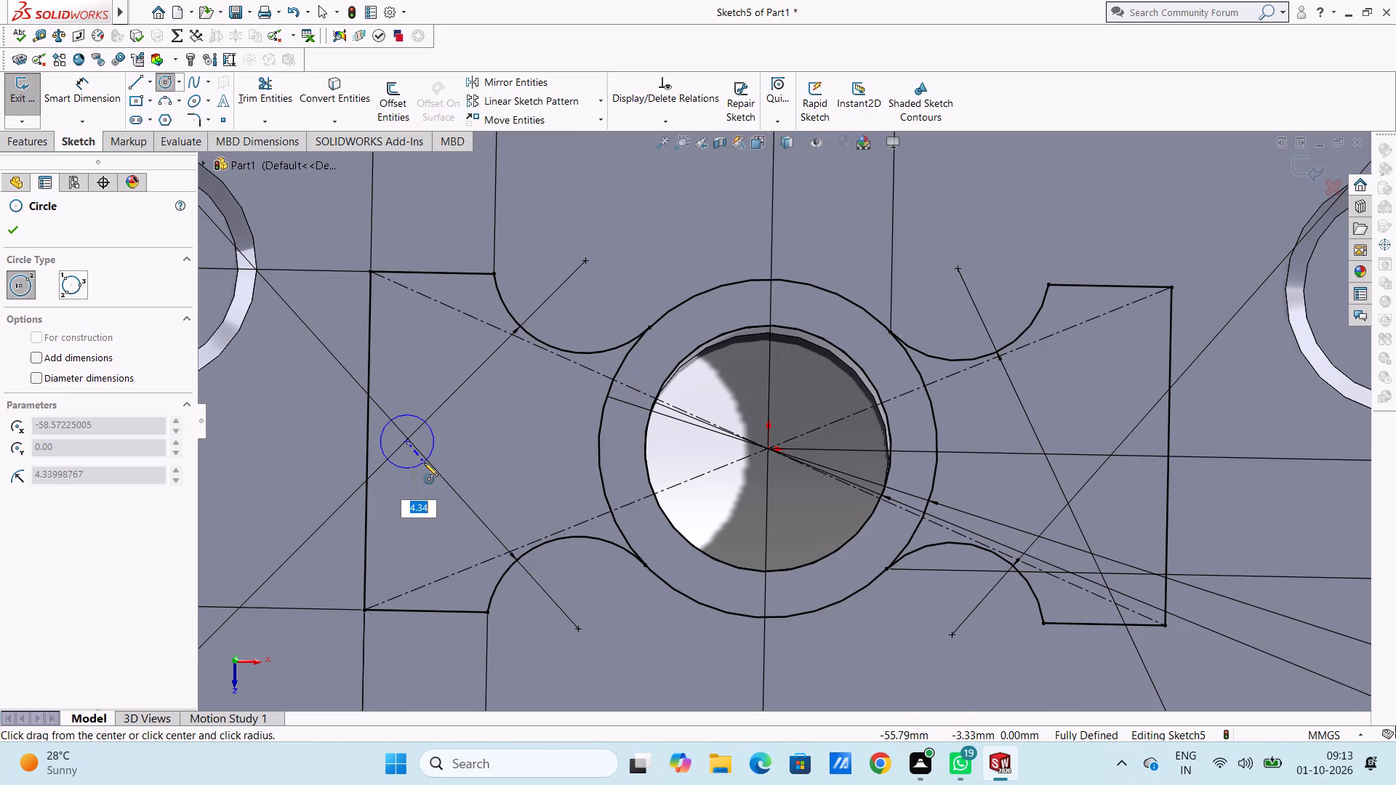
key(5)
key(Return)
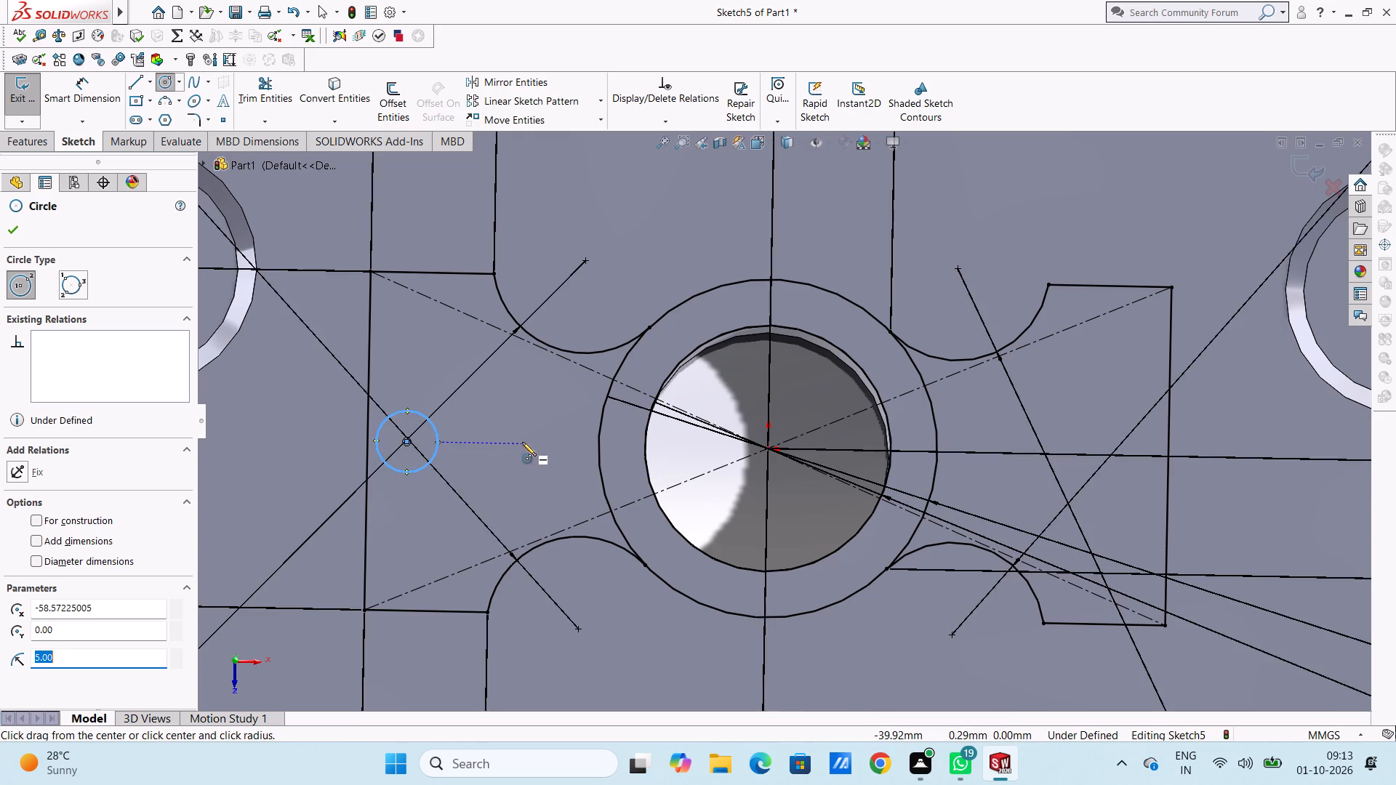
click(1111, 454)
key(5)
key(Return)
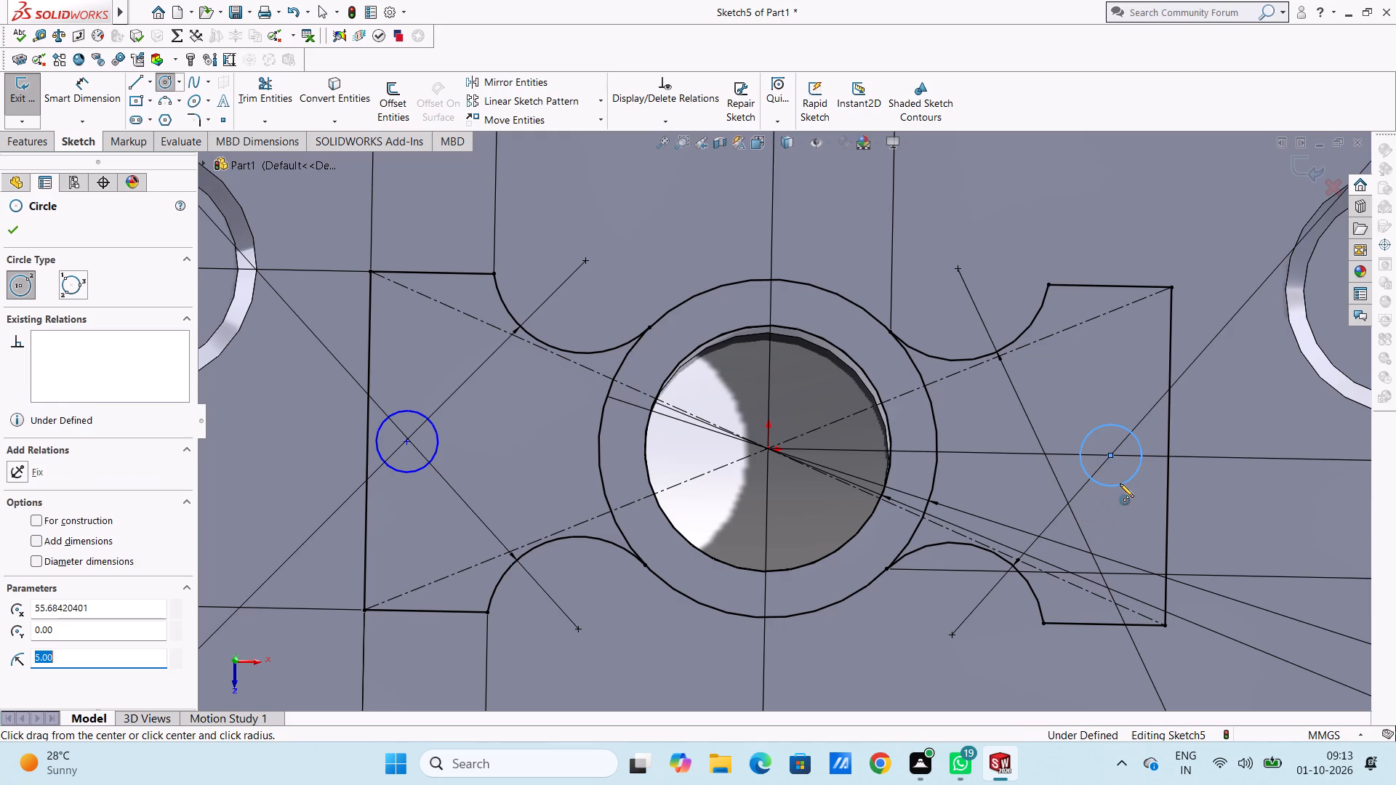
scroll(1120, 483, up, 6)
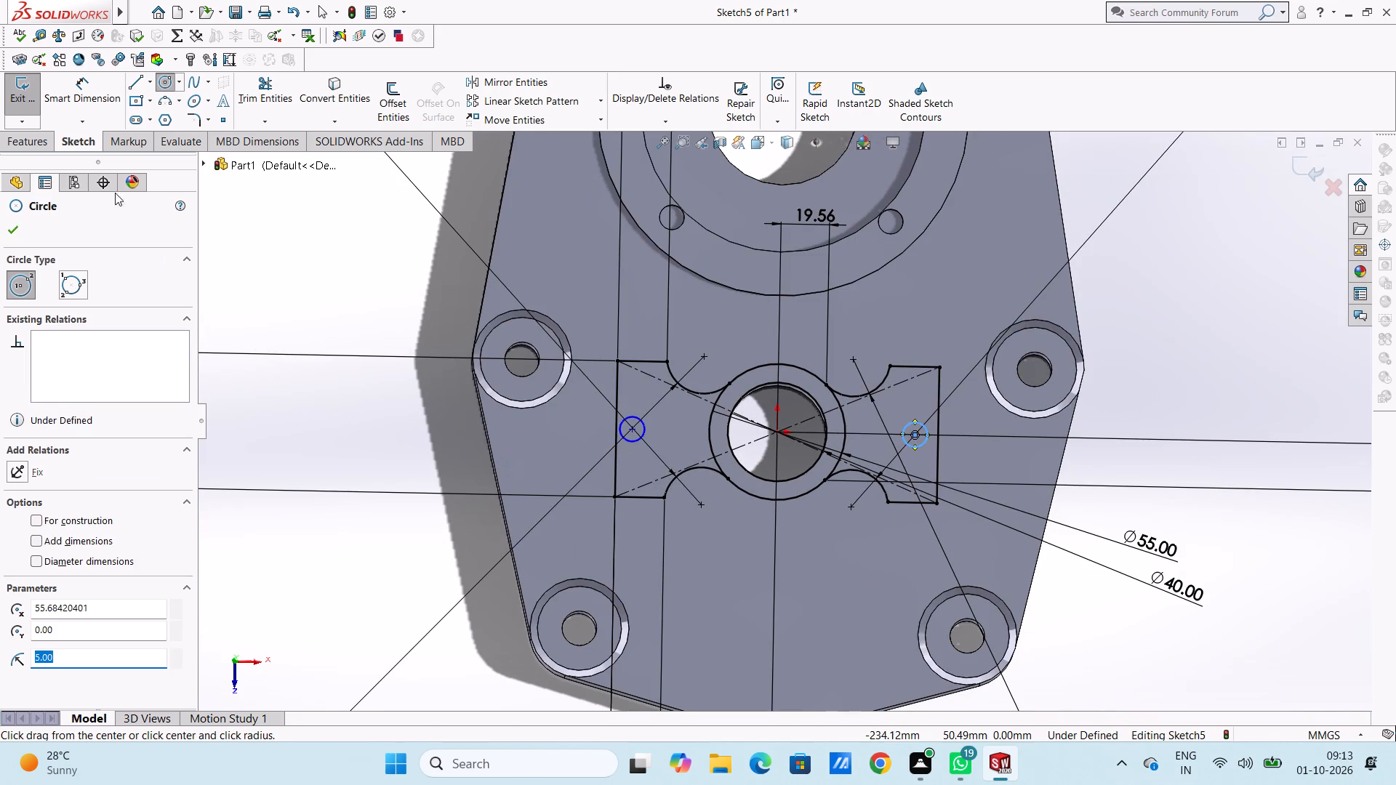
click(11, 233)
Dimension the diameters of the two small circles in the profile's end lobes at 10 mm each.
click(76, 100)
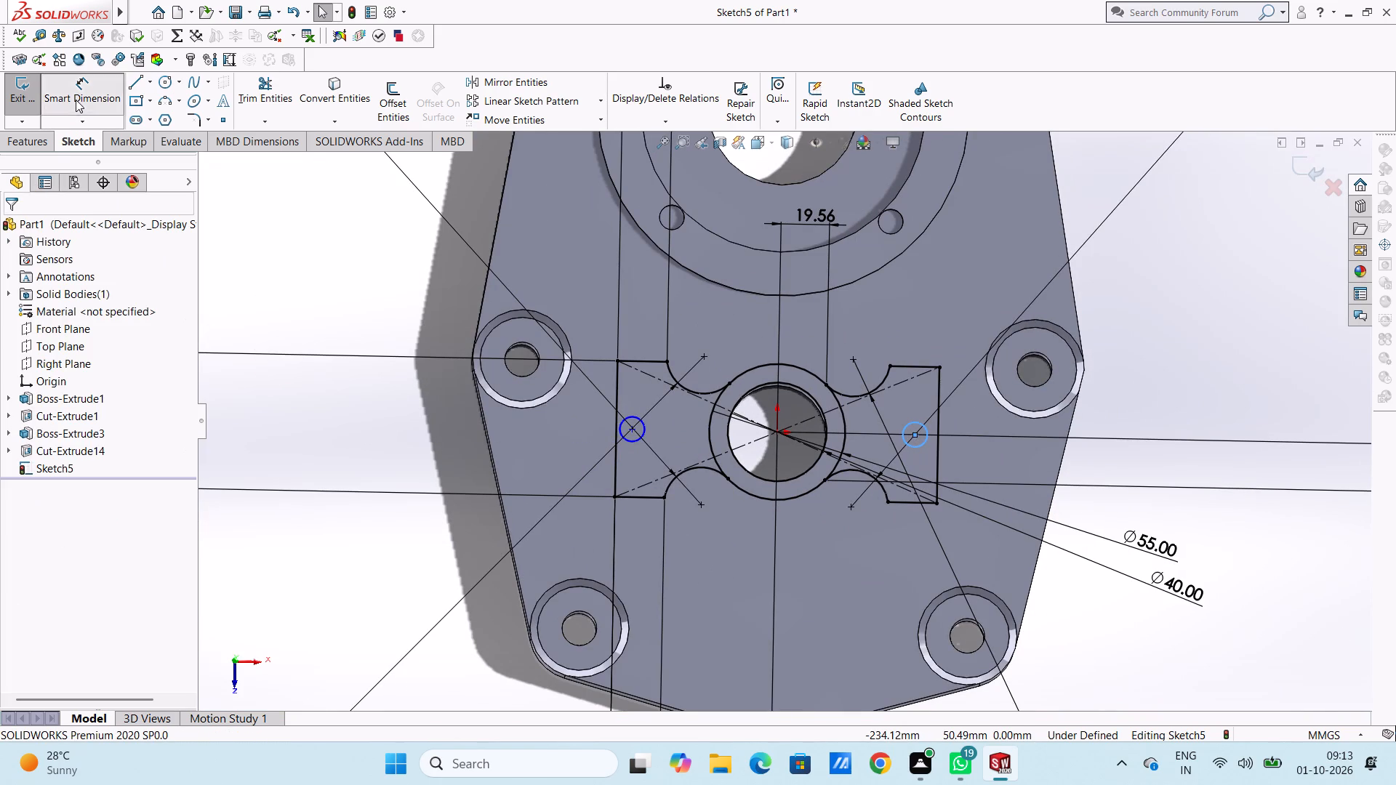
click(635, 439)
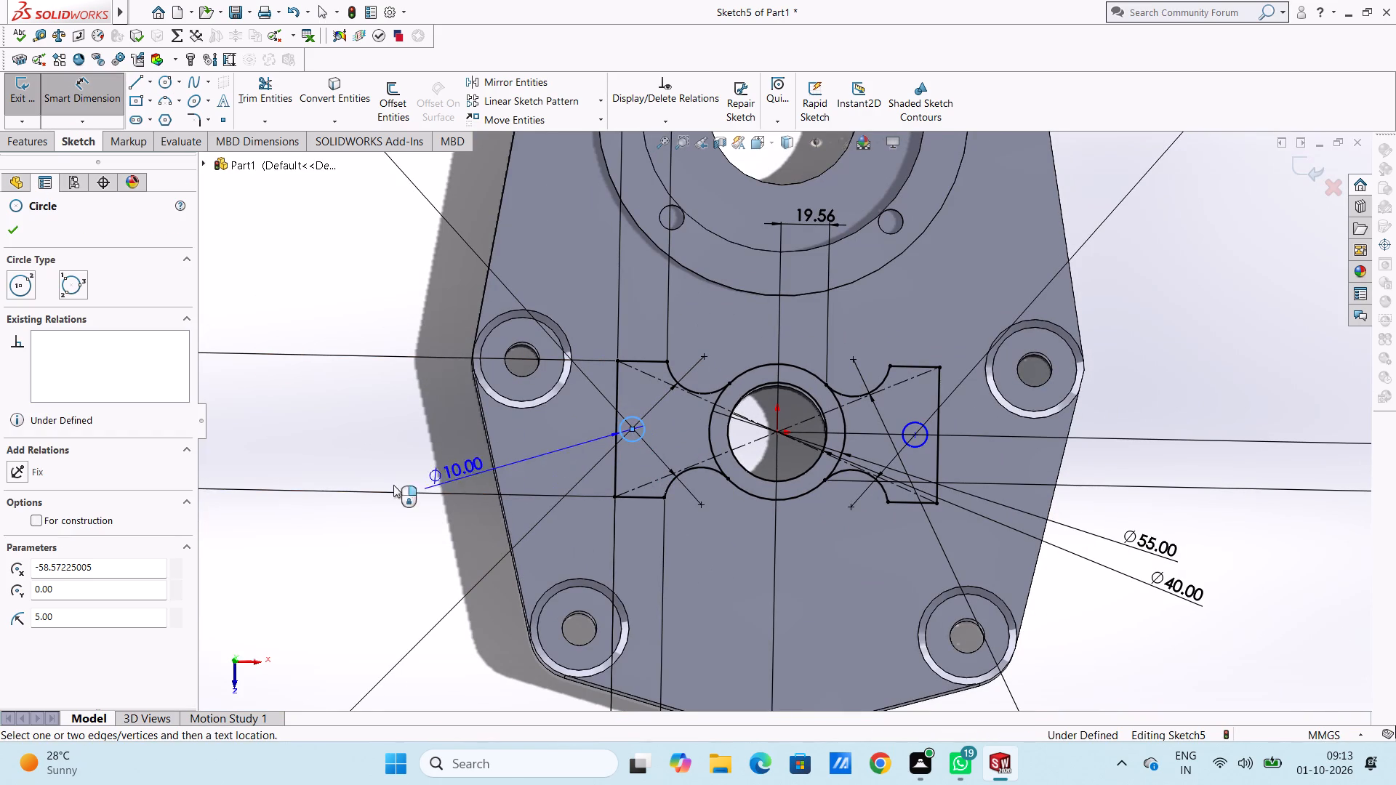
click(315, 447)
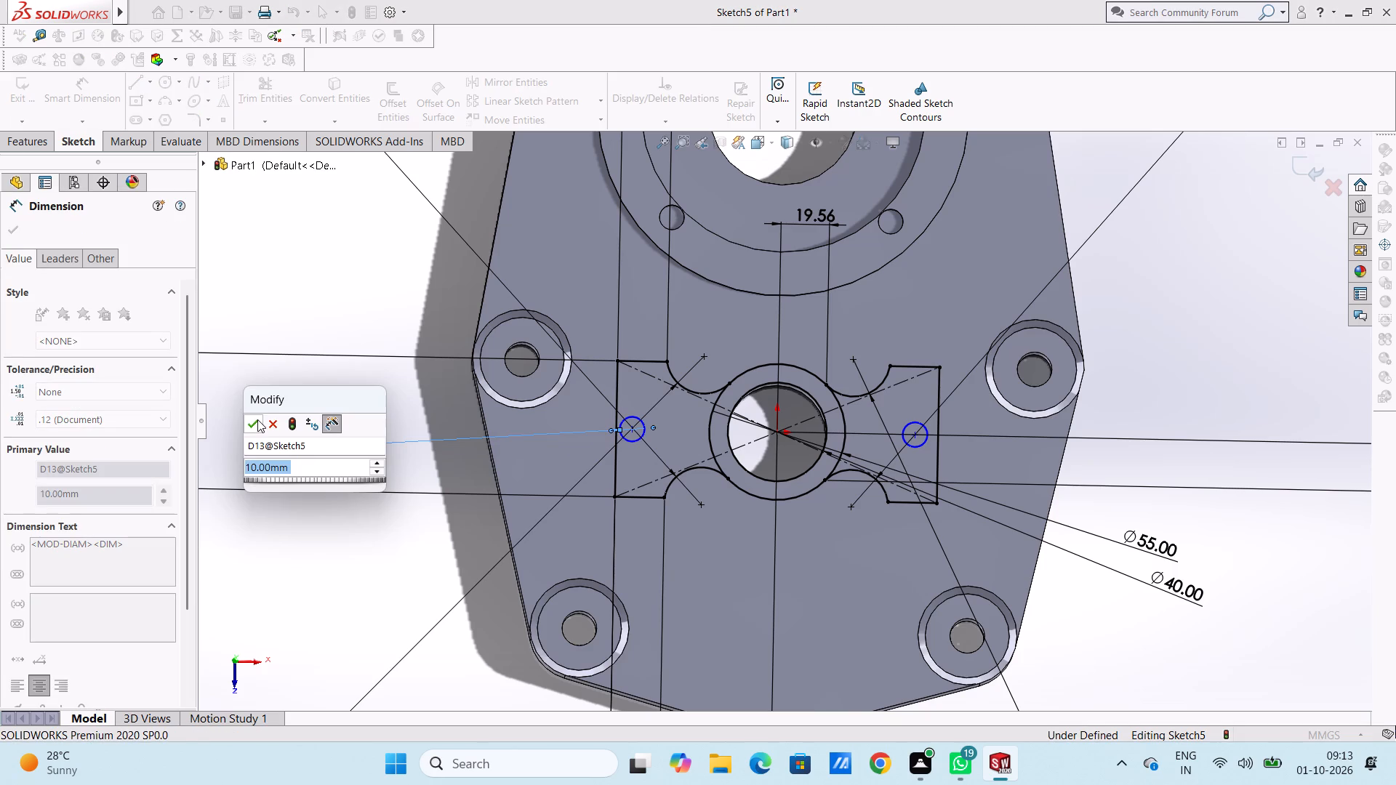
click(257, 419)
click(257, 411)
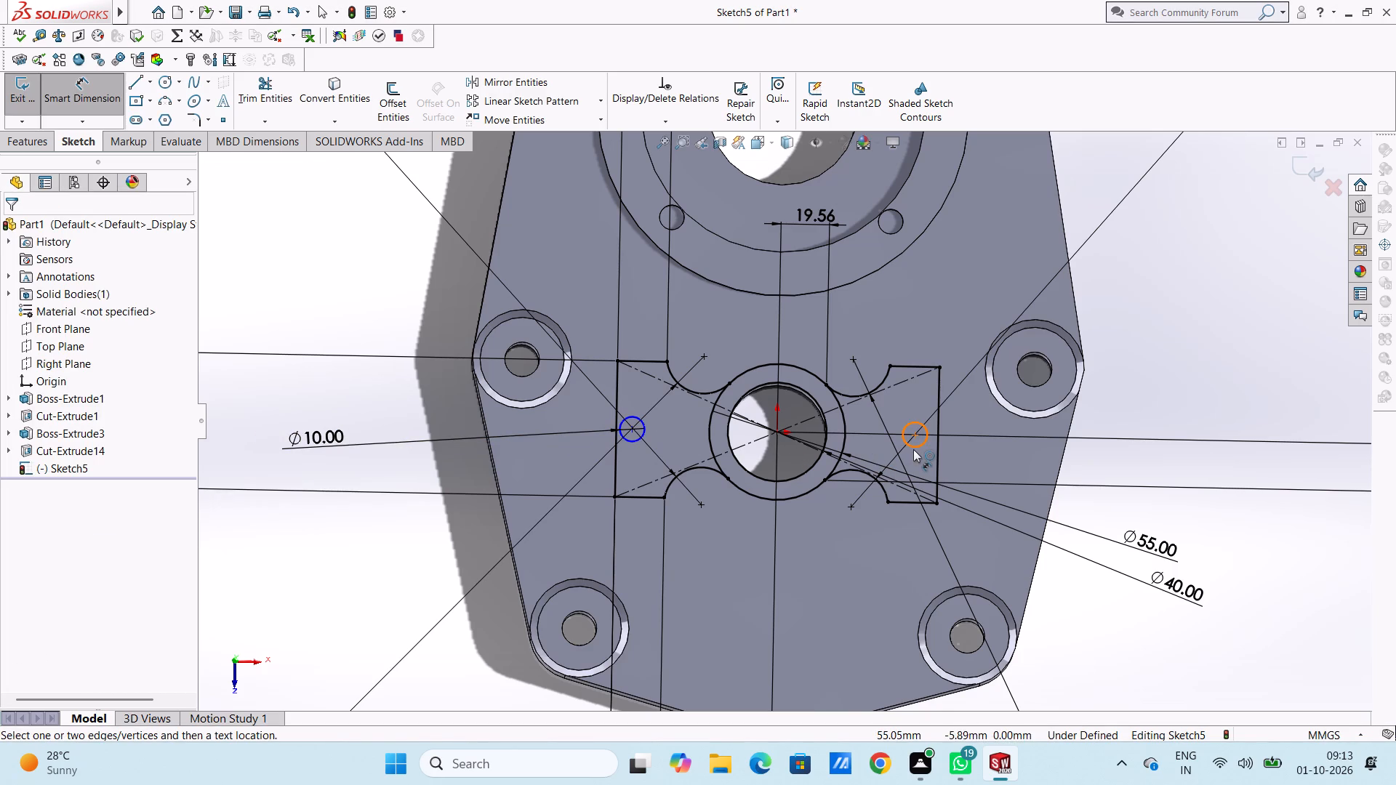
click(913, 449)
click(1257, 572)
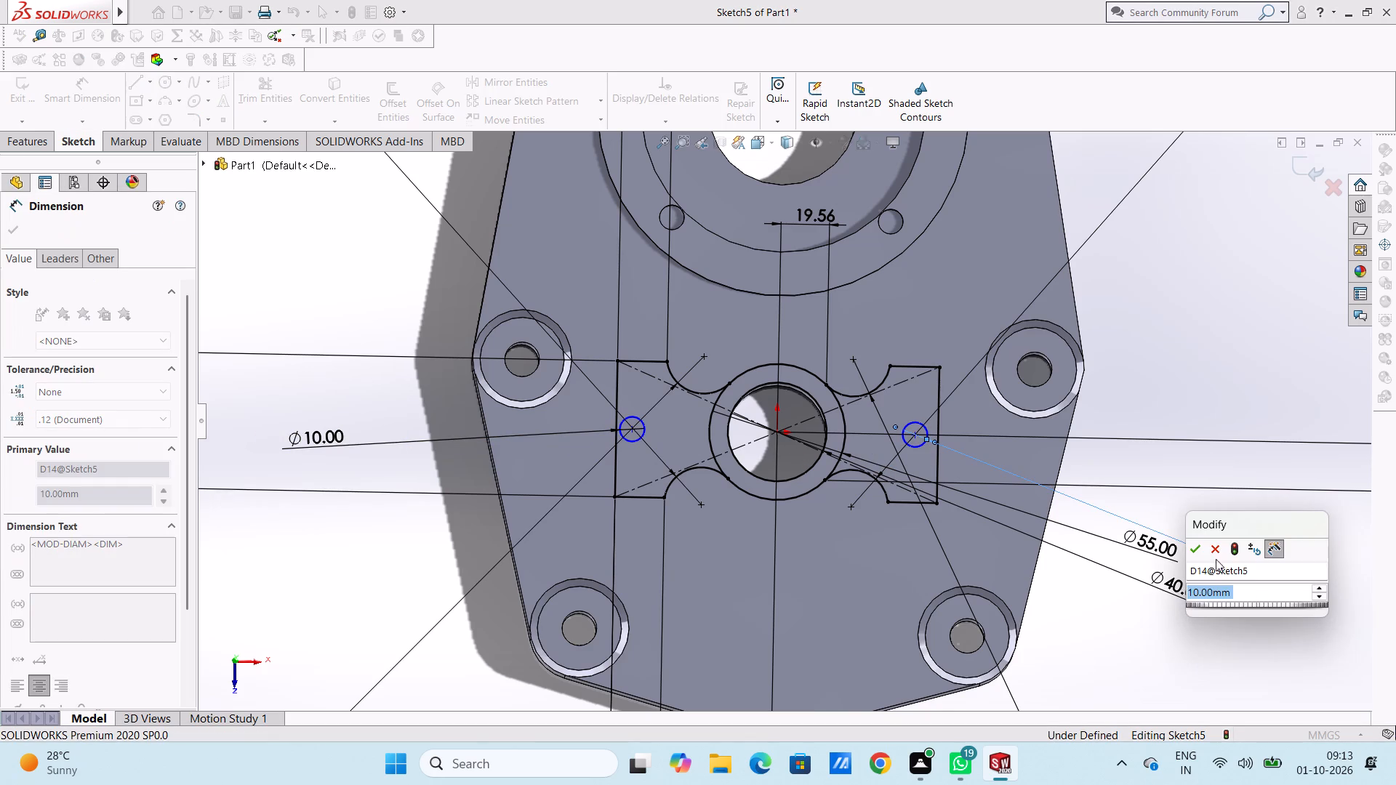
click(1200, 549)
click(1188, 476)
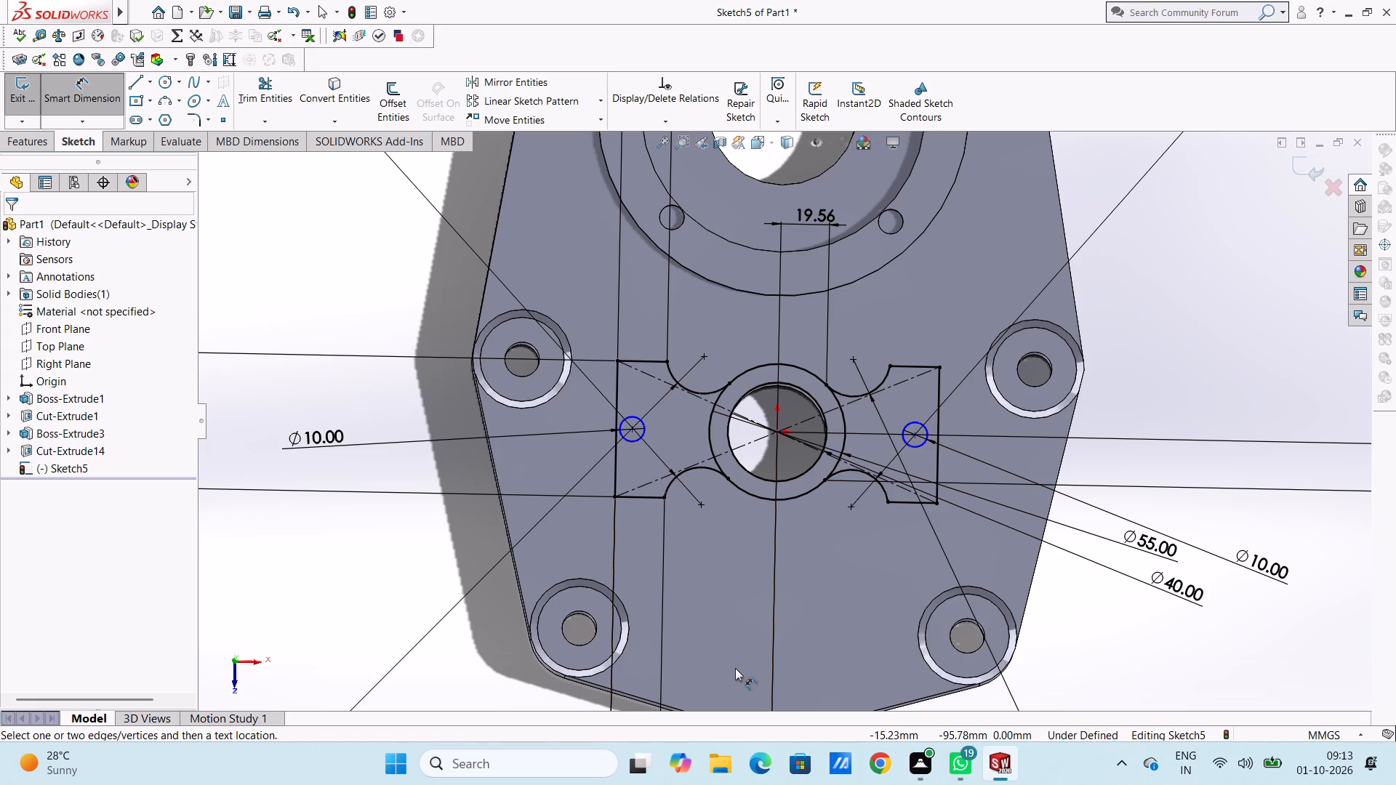
Set each small circle's centre 10 mm horizontally from the nearest outer vertical edge of the profile.
click(617, 390)
click(633, 425)
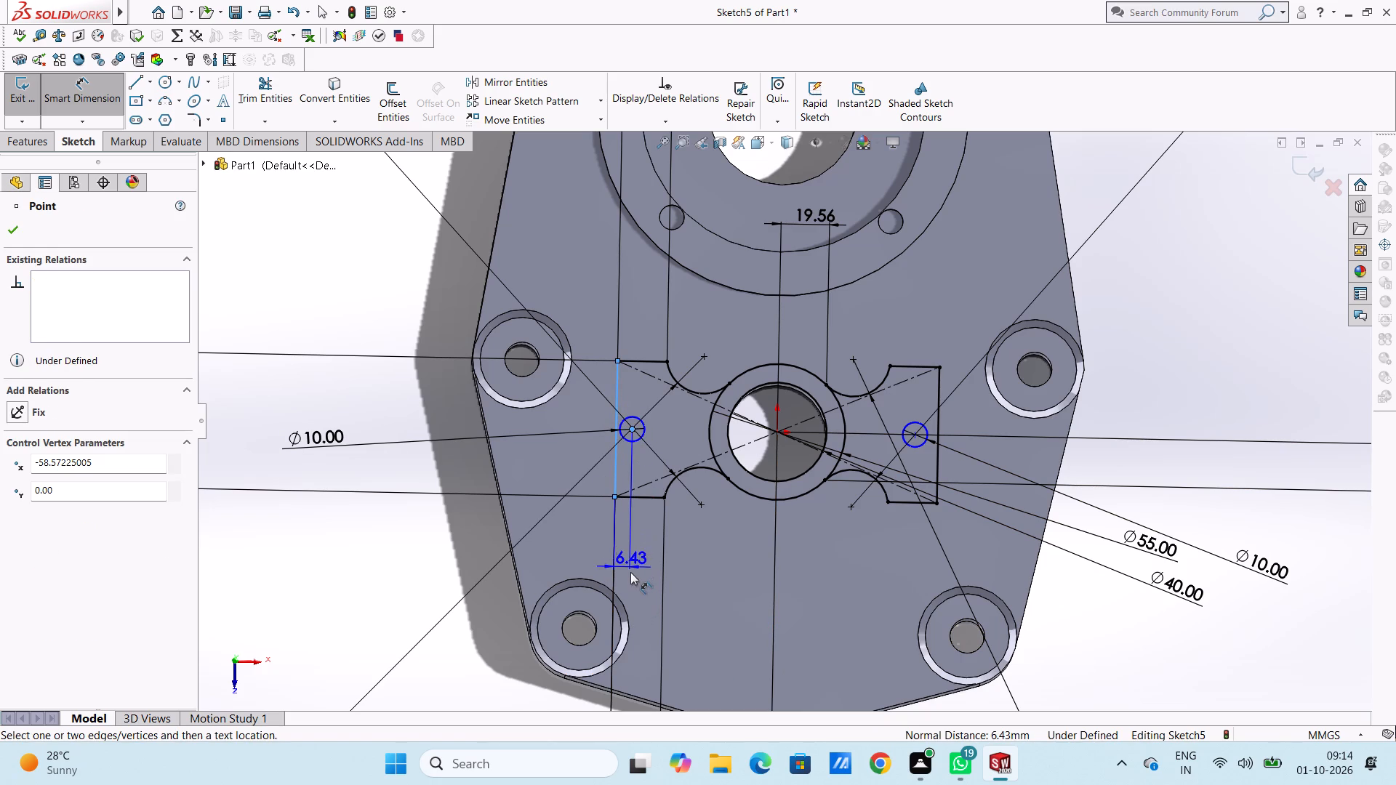
click(630, 573)
text(10)
key(Return)
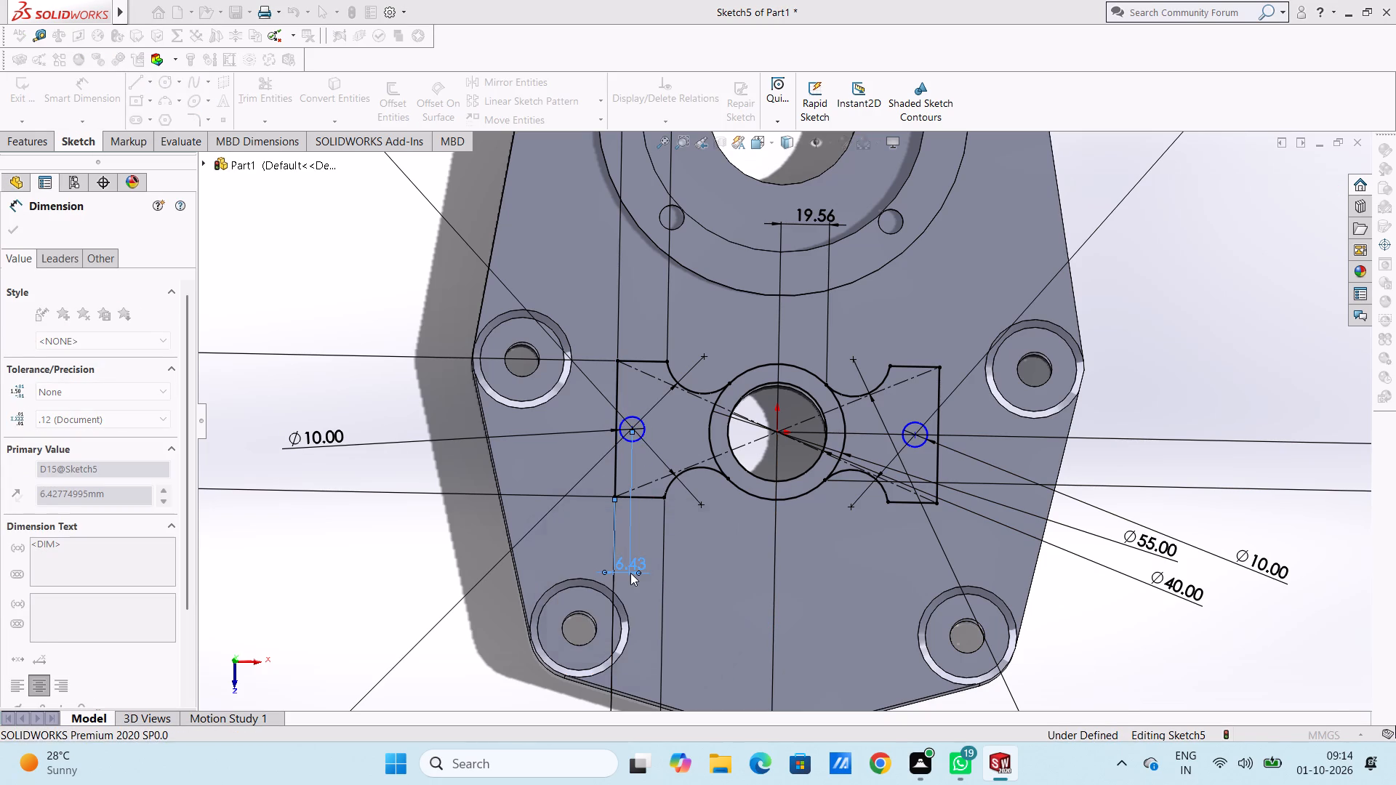
click(705, 571)
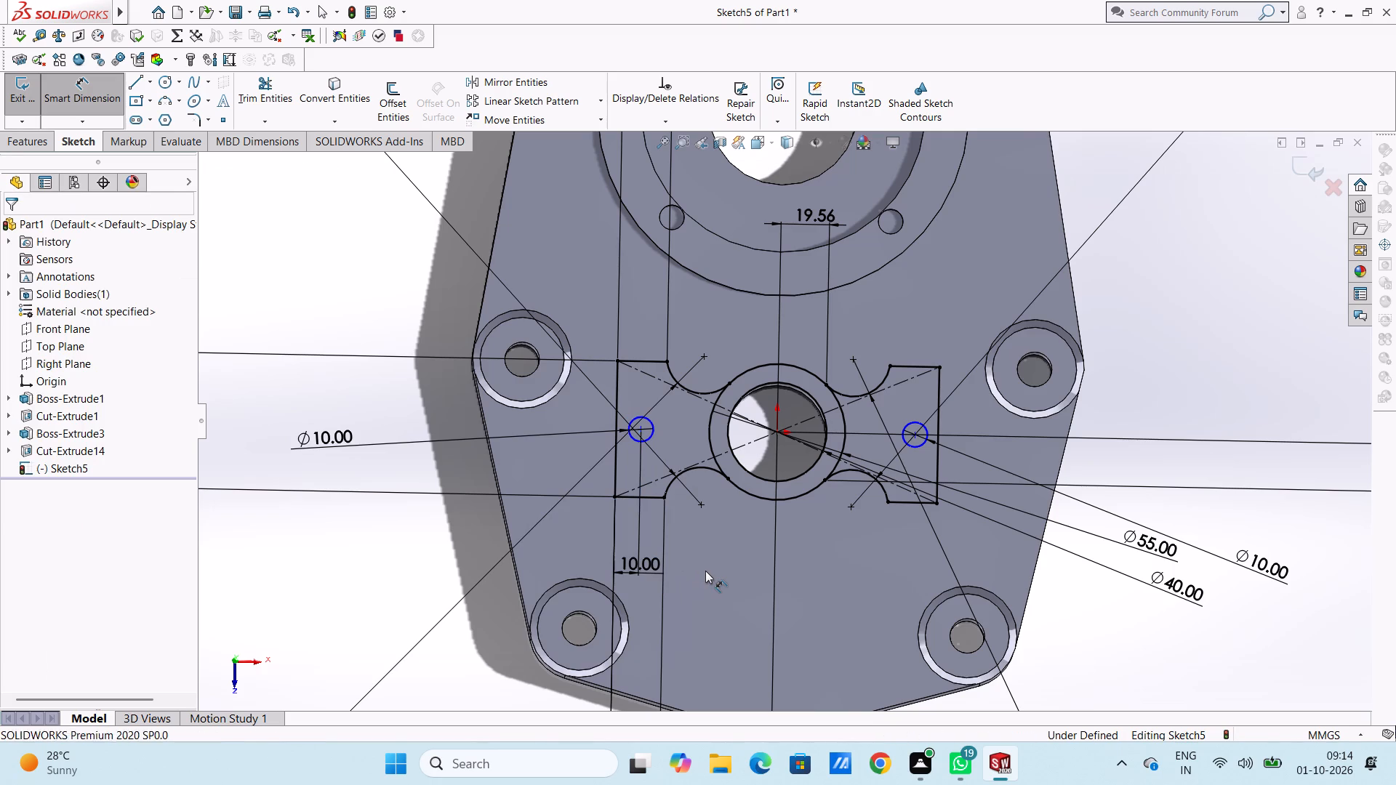
click(918, 437)
click(939, 414)
click(920, 266)
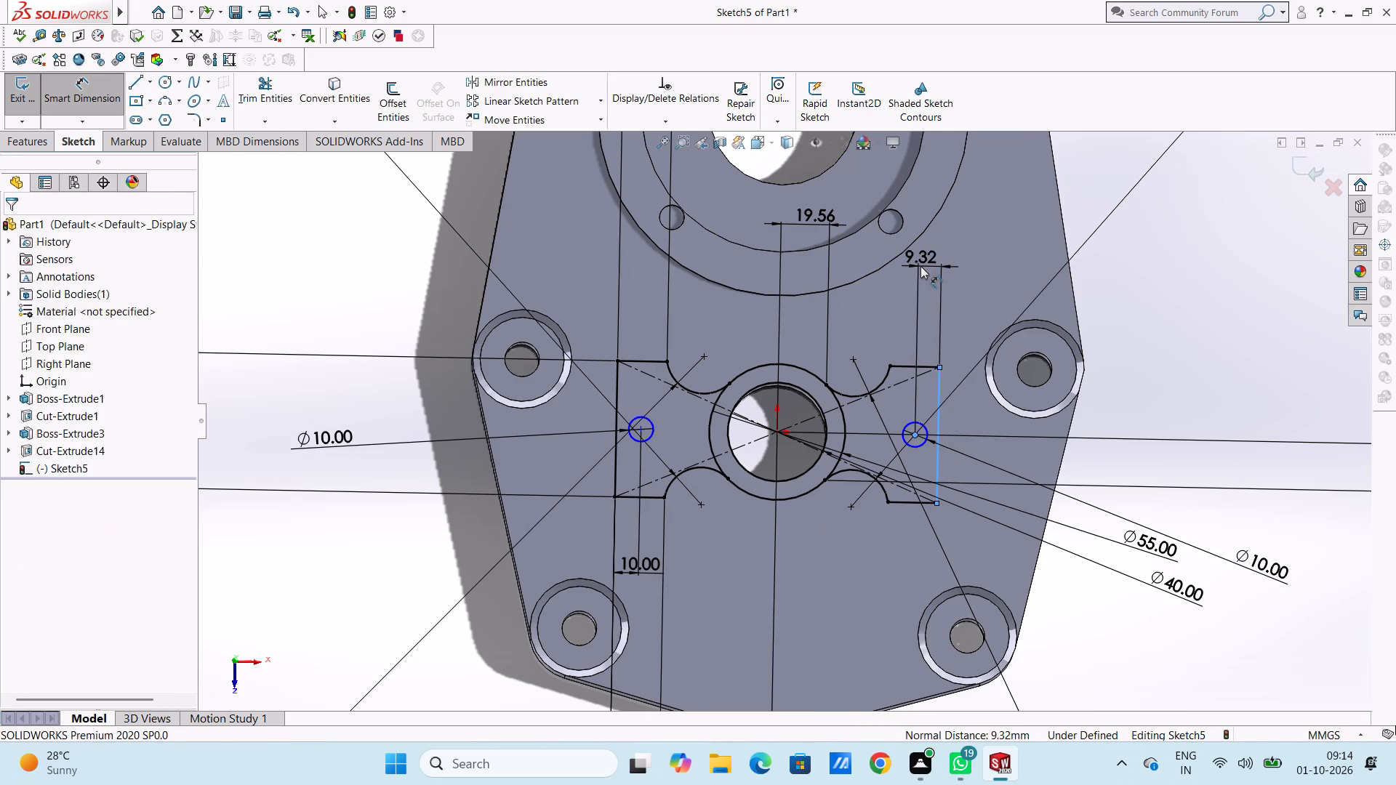
text(10)
key(Return)
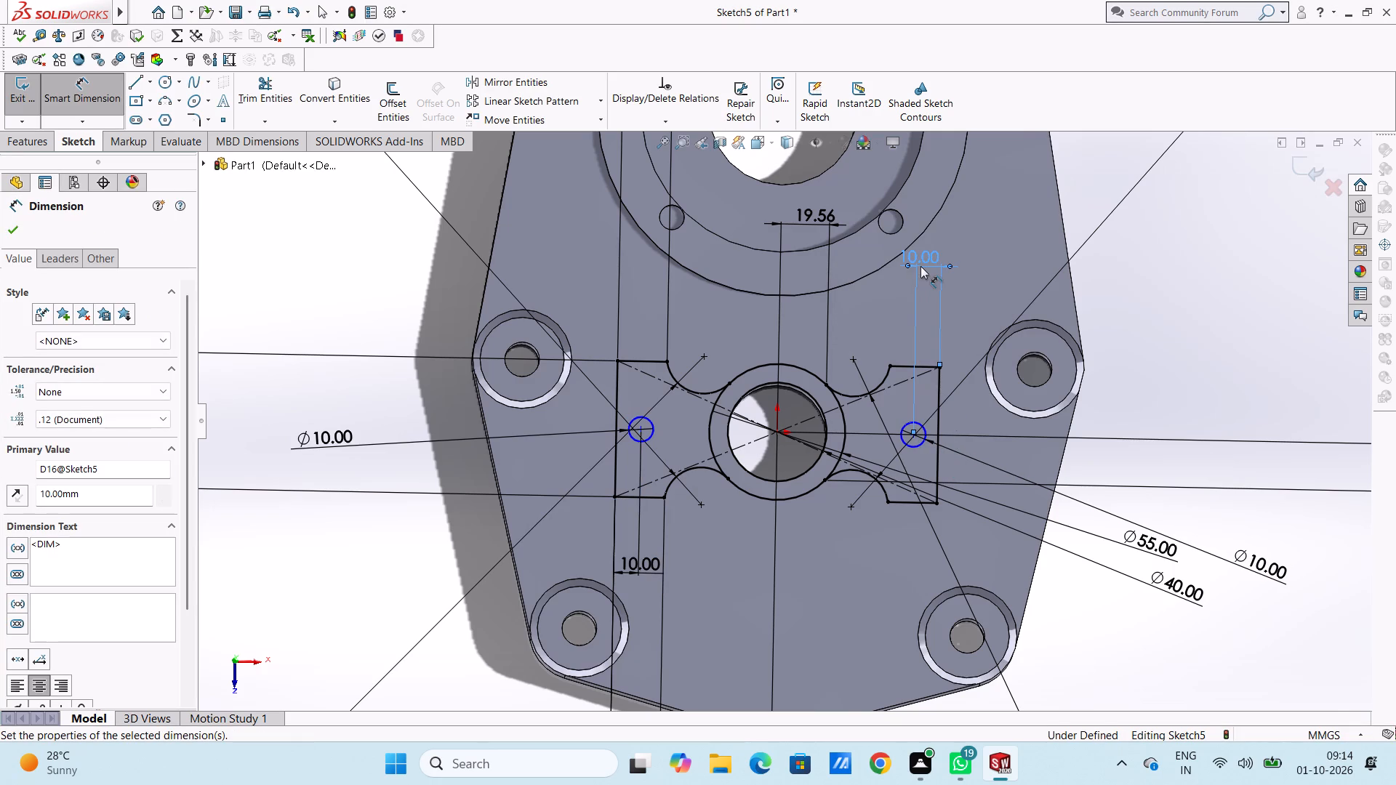
click(885, 334)
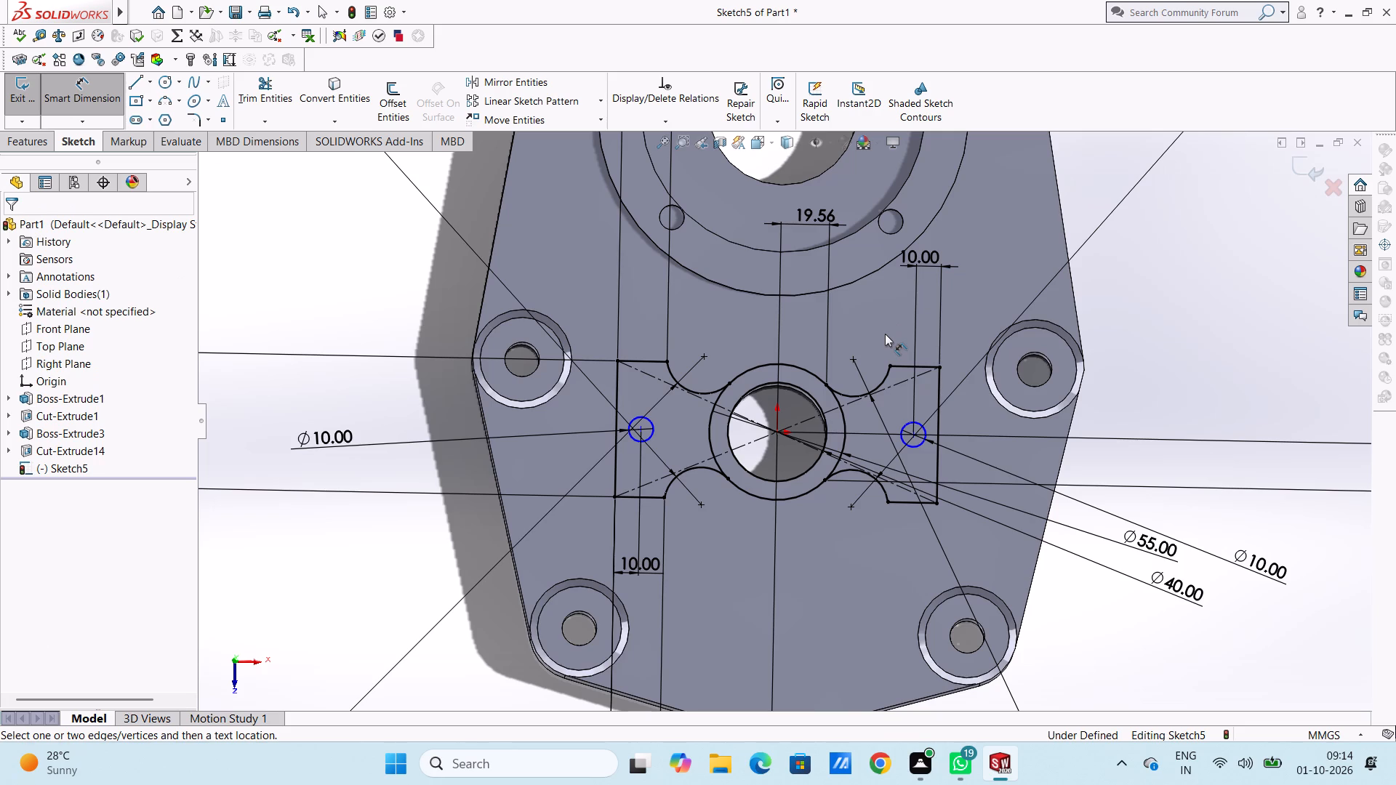
Dimension the vertical distance from each small circle's centre to the profile's upper horizontal segment on its side at 27.50 mm.
click(641, 432)
click(643, 361)
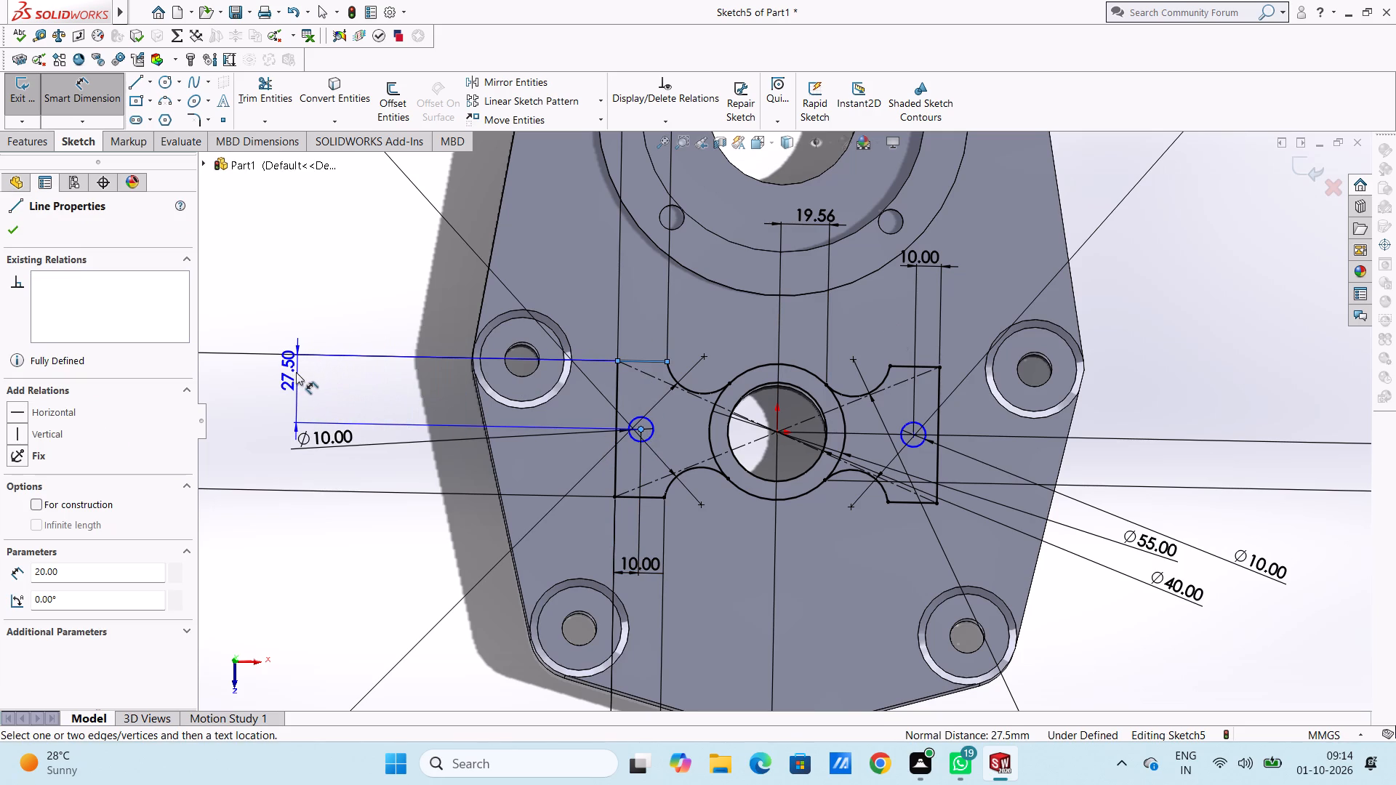
click(296, 372)
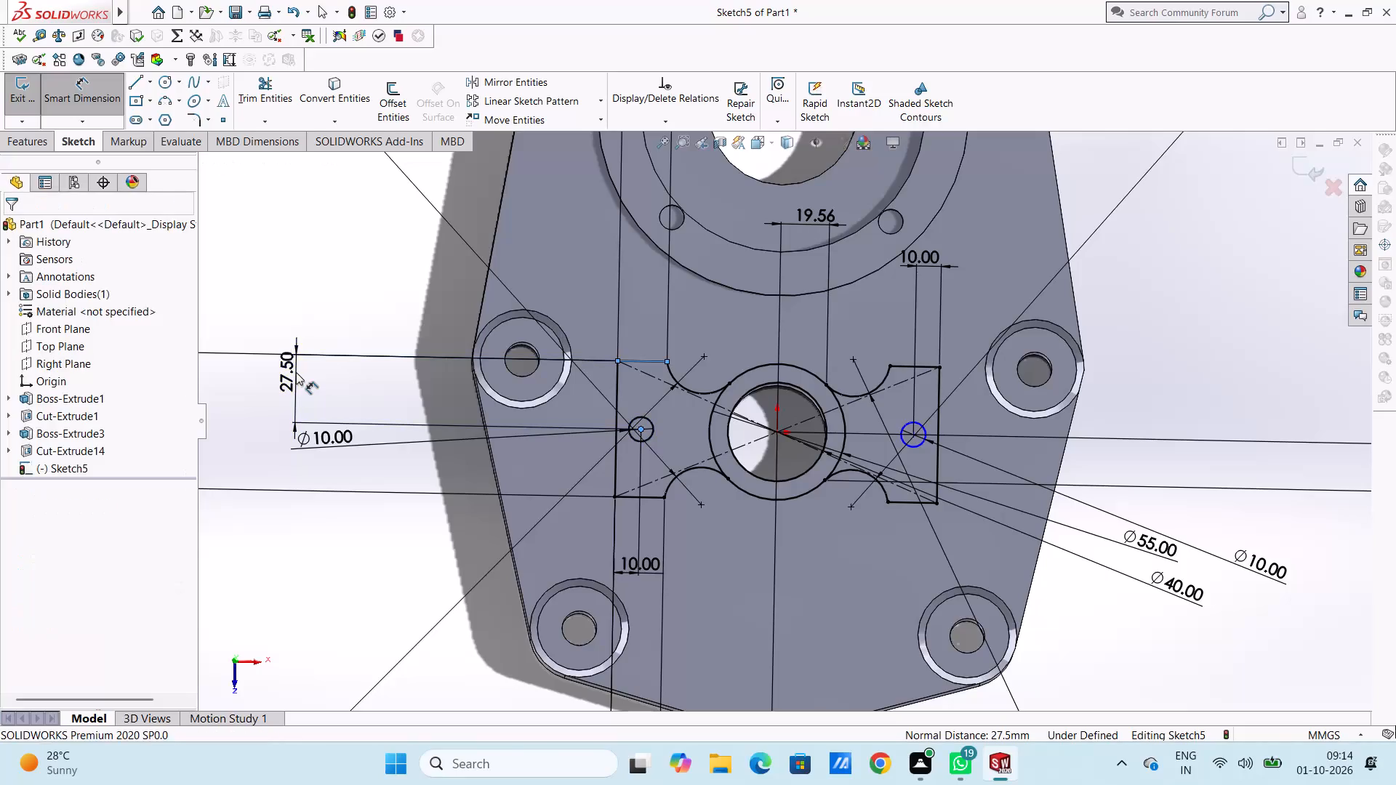
click(238, 357)
click(276, 310)
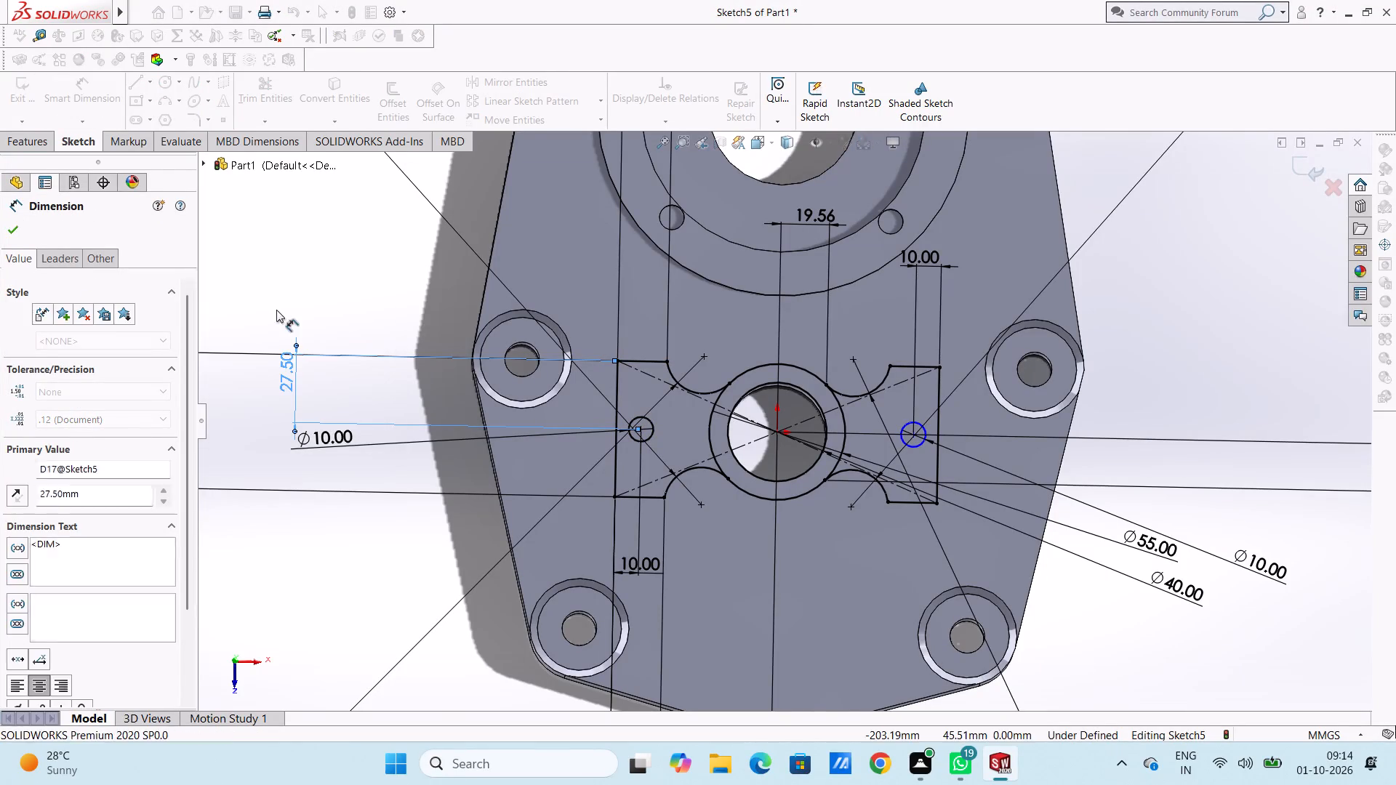
click(912, 435)
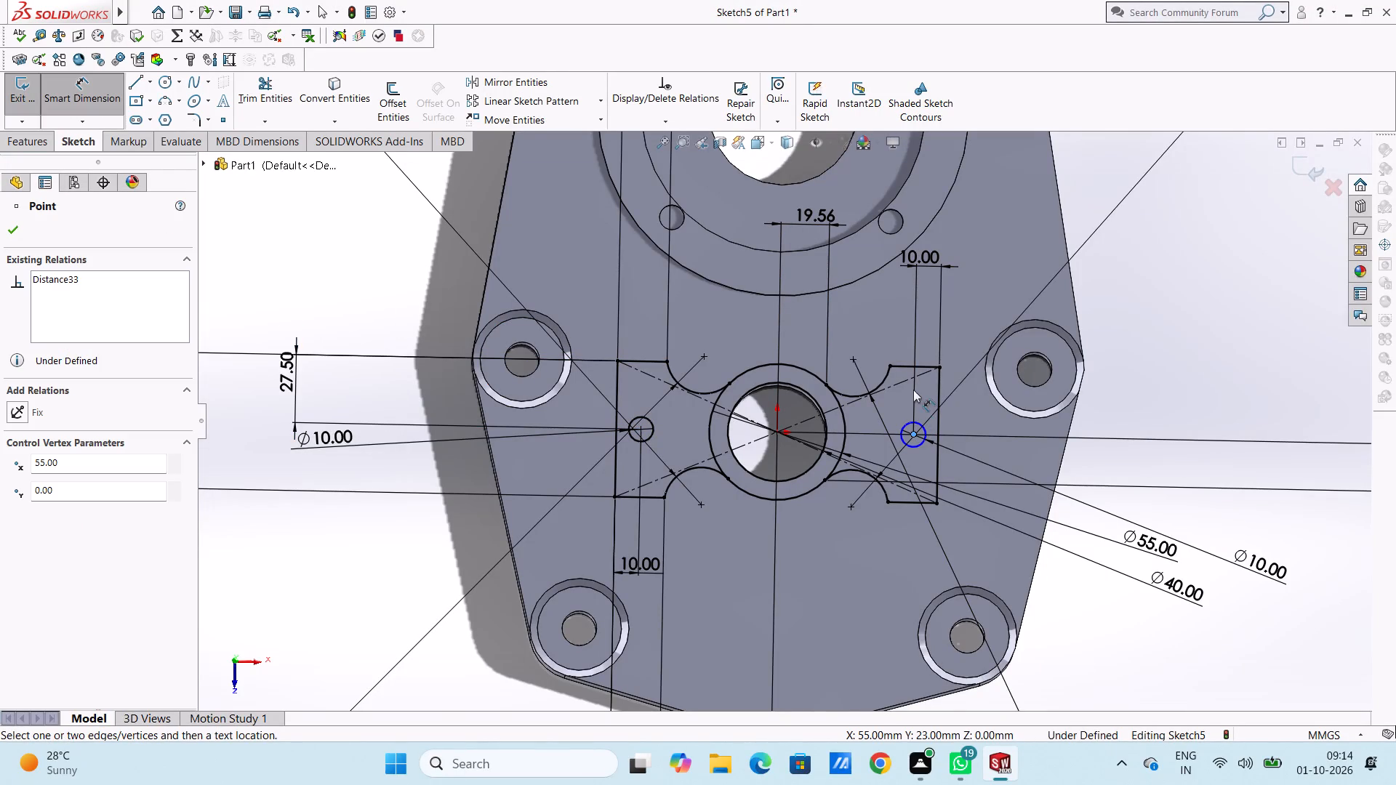
click(915, 369)
click(1277, 414)
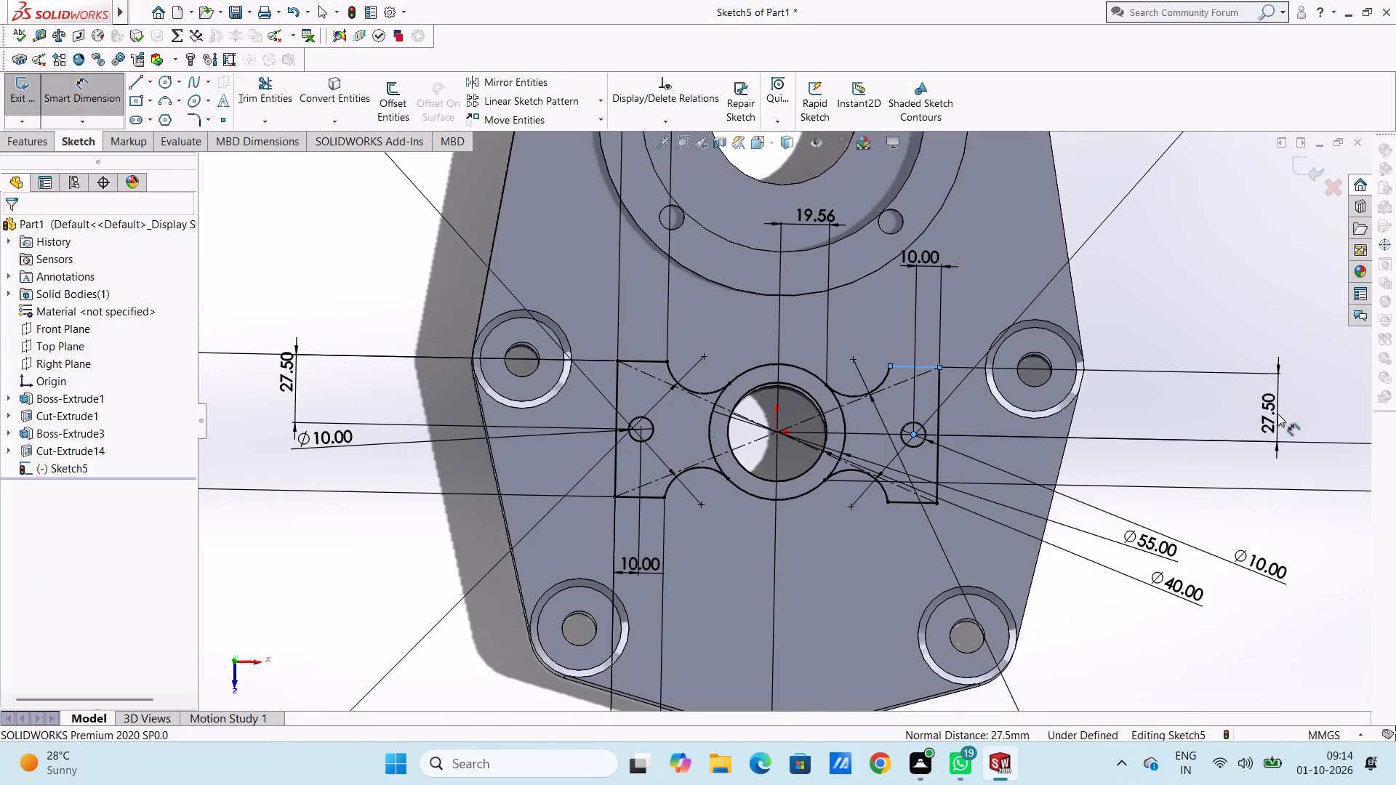
click(1209, 389)
click(1183, 404)
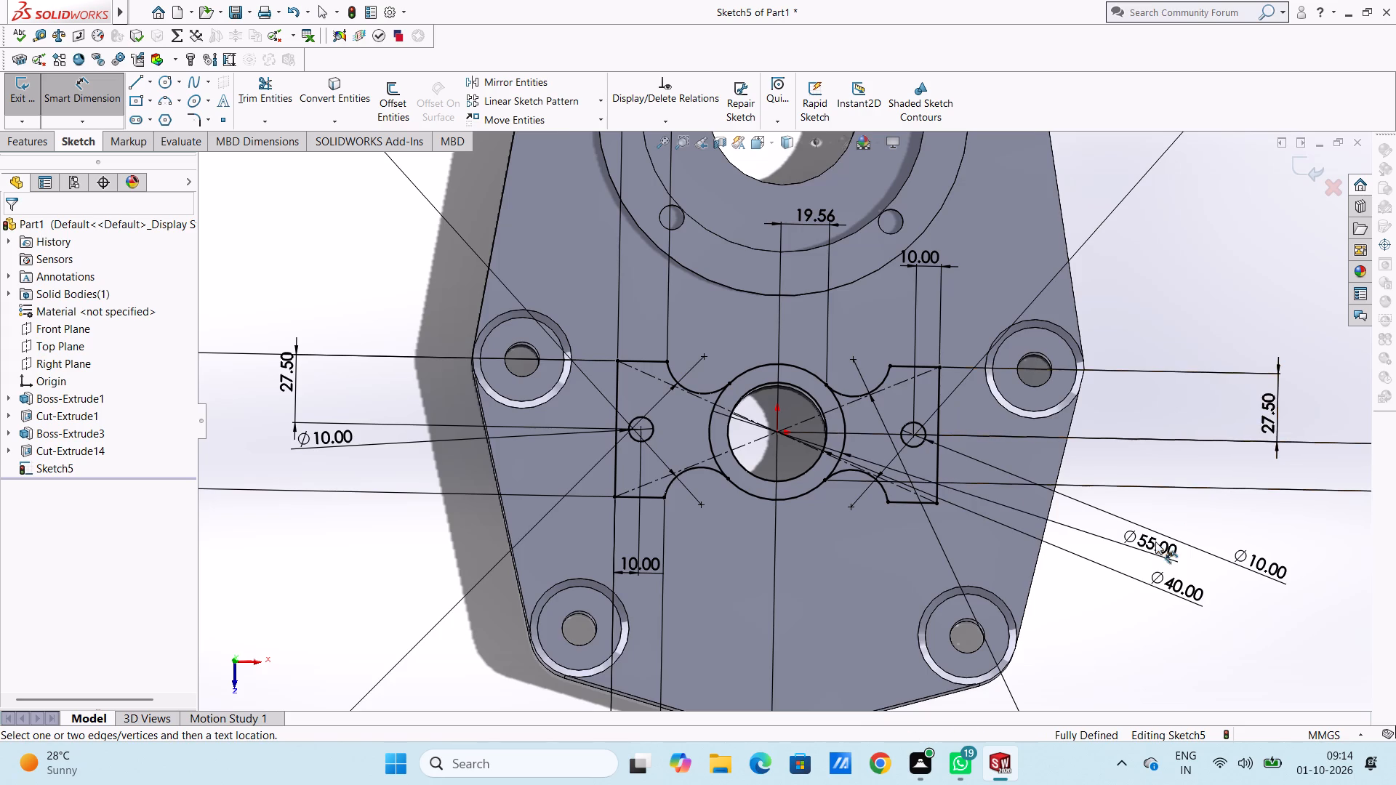
scroll(1124, 603, up, 3)
middle_drag(1119, 605, 1089, 528)
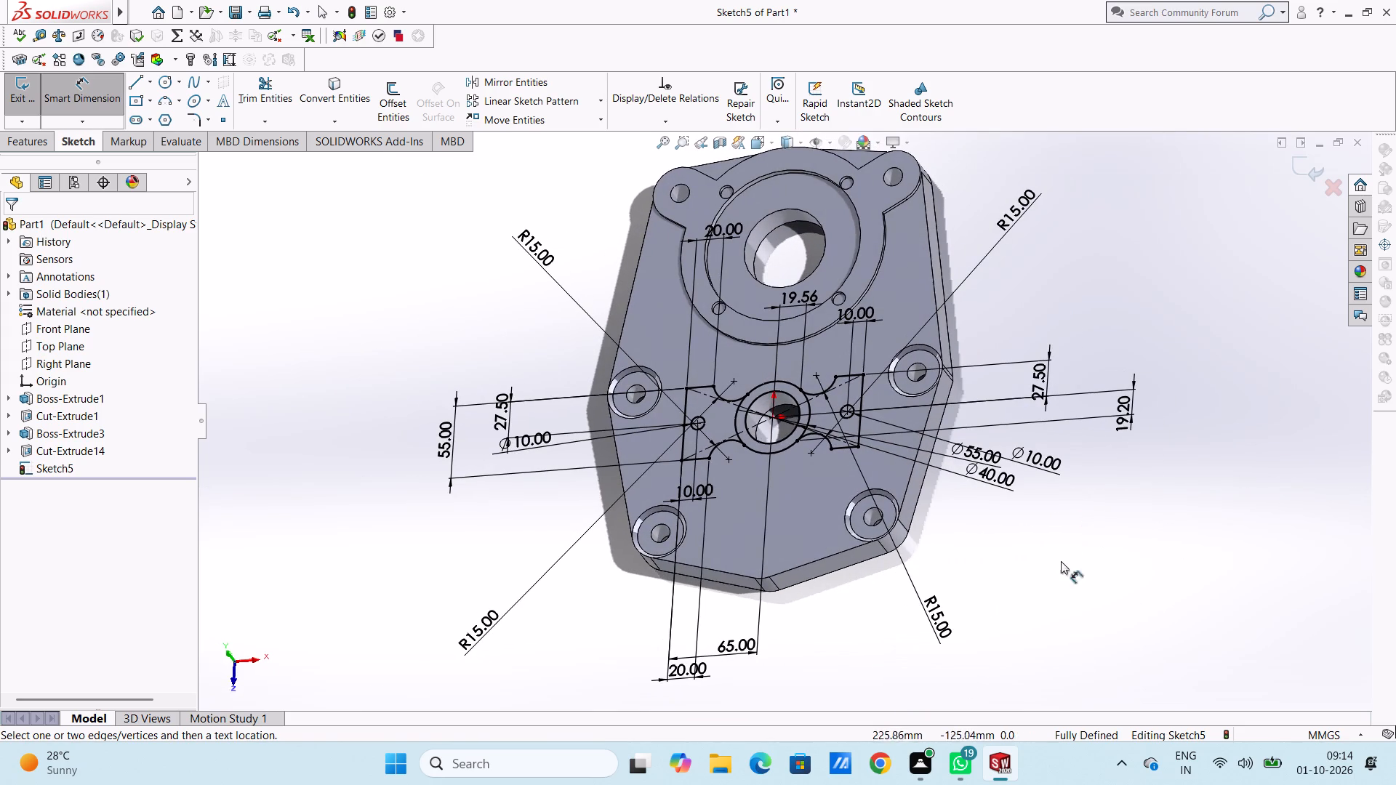
click(66, 100)
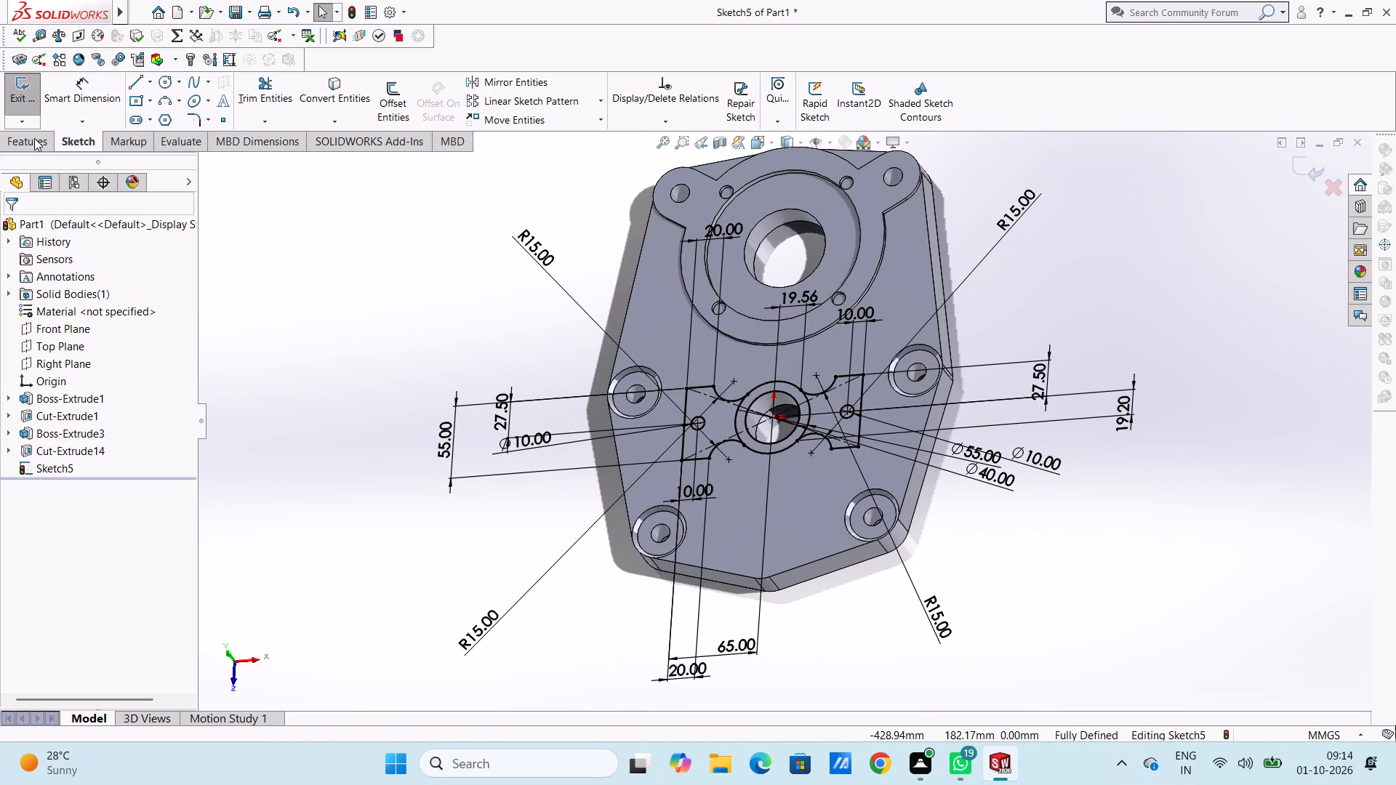
Extrude the two end-lobe regions and the ring around the bore 22 mm as a blind boss merged with the plate.
click(34, 138)
click(30, 100)
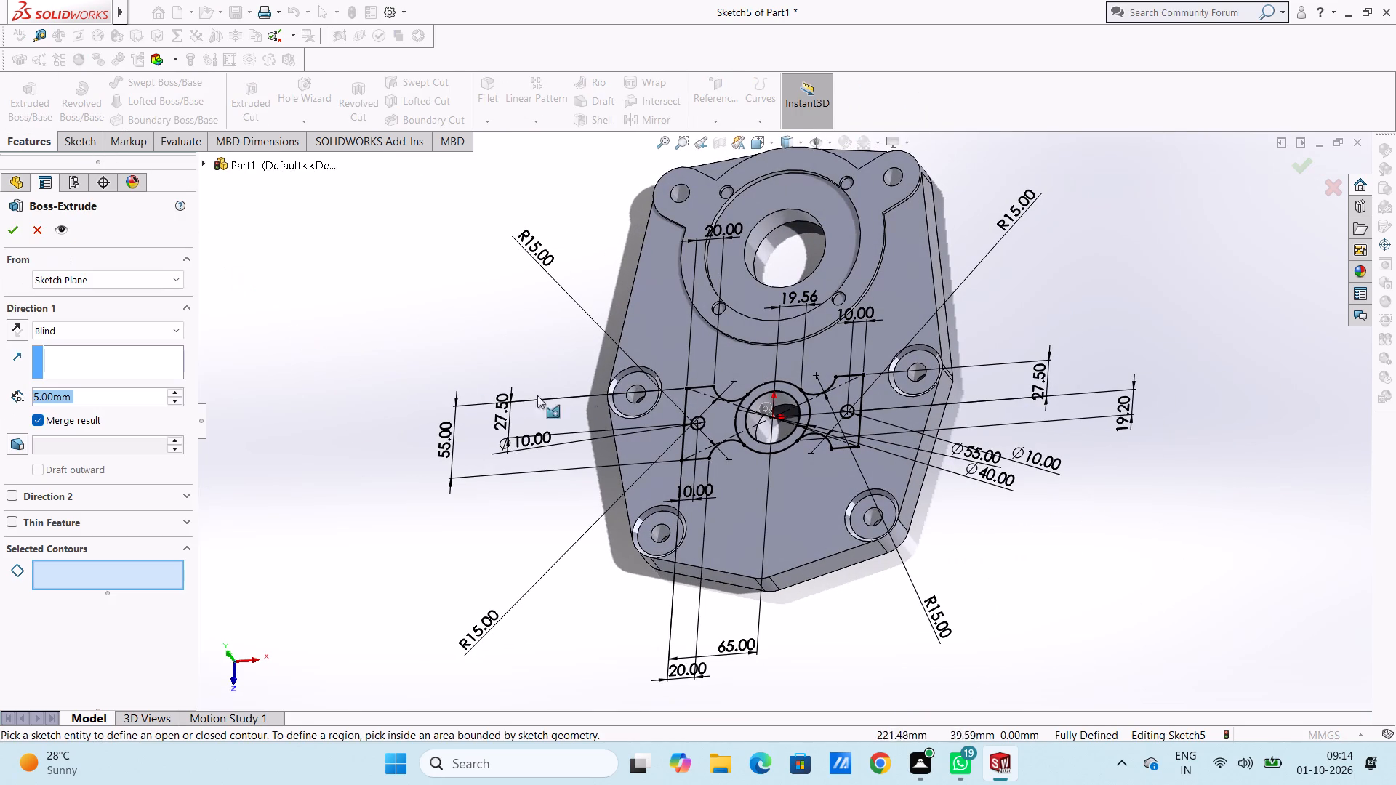
click(721, 427)
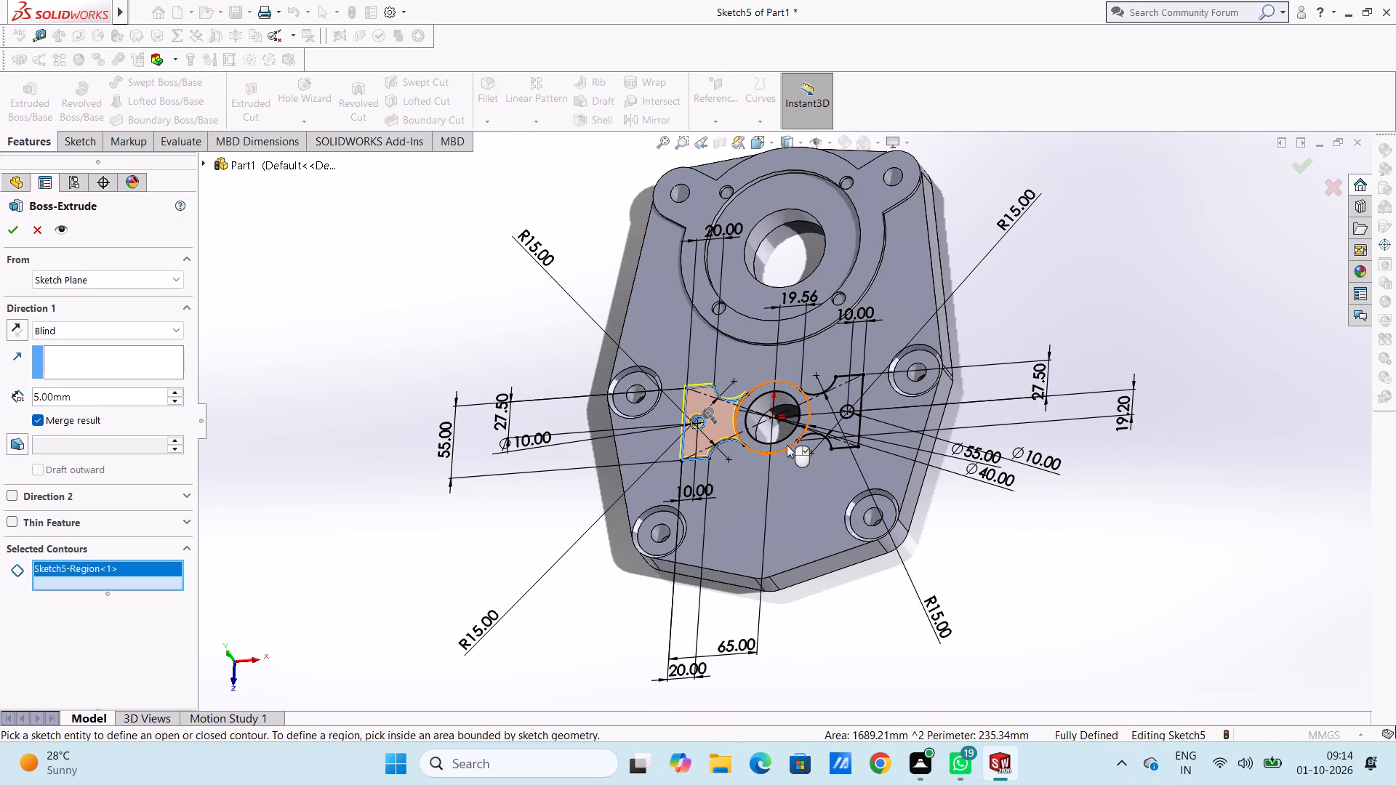
click(787, 443)
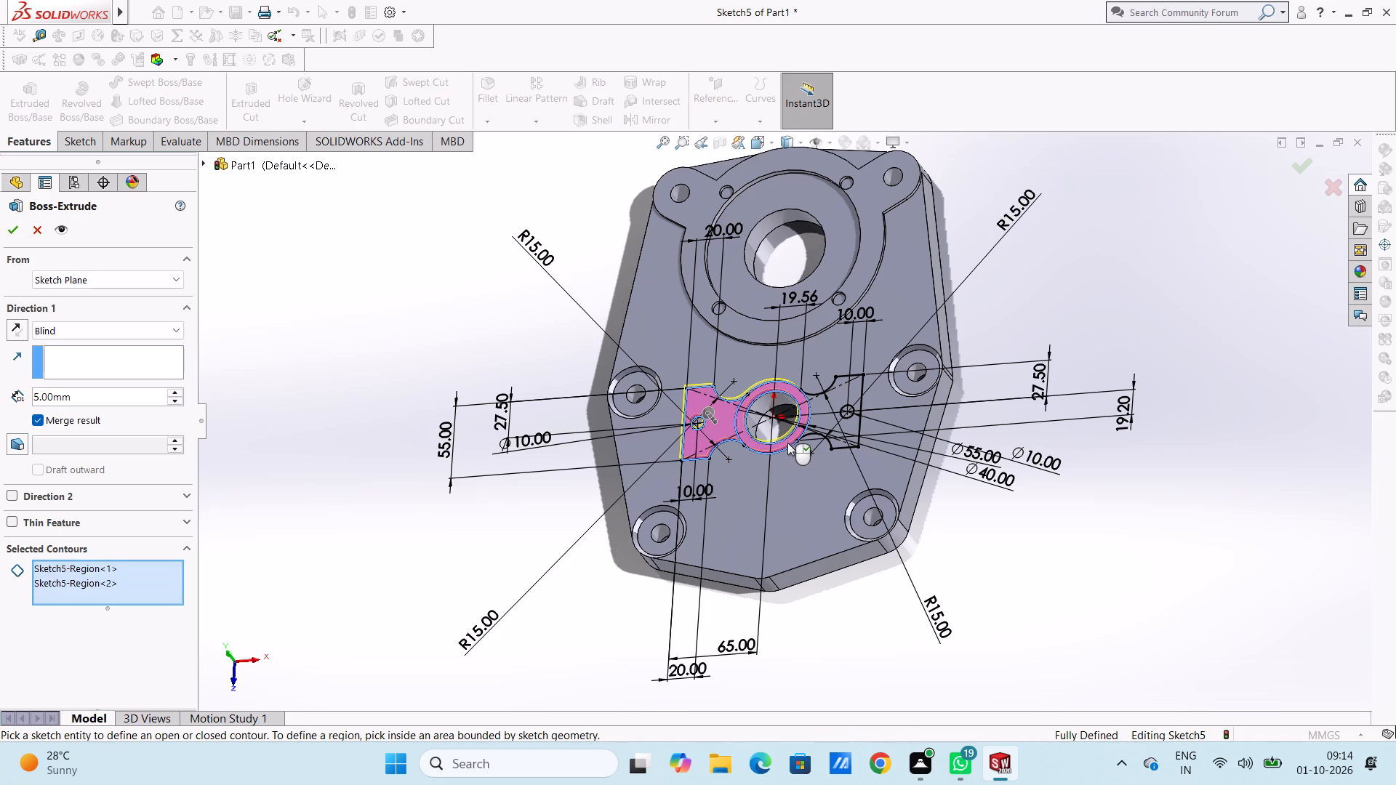
click(828, 422)
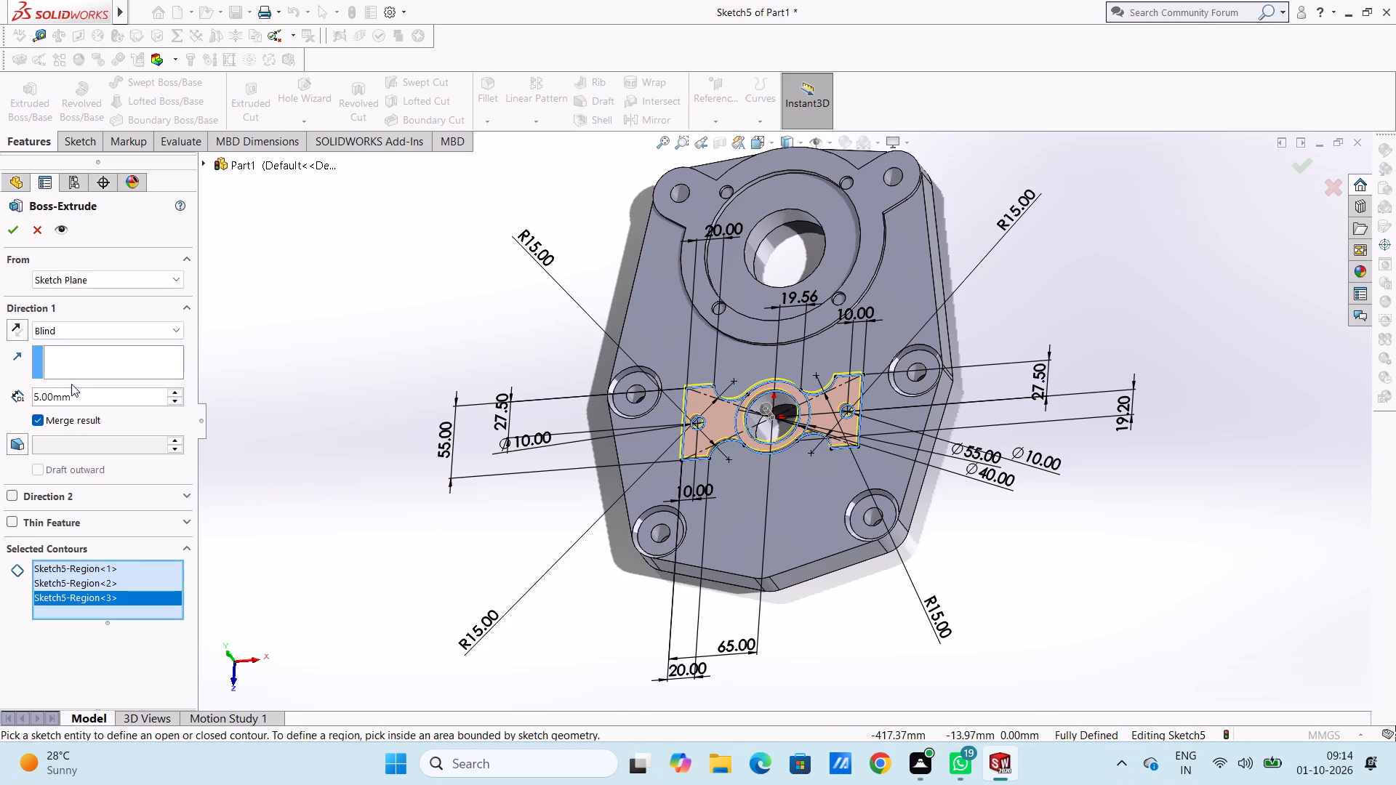
double_click(84, 393)
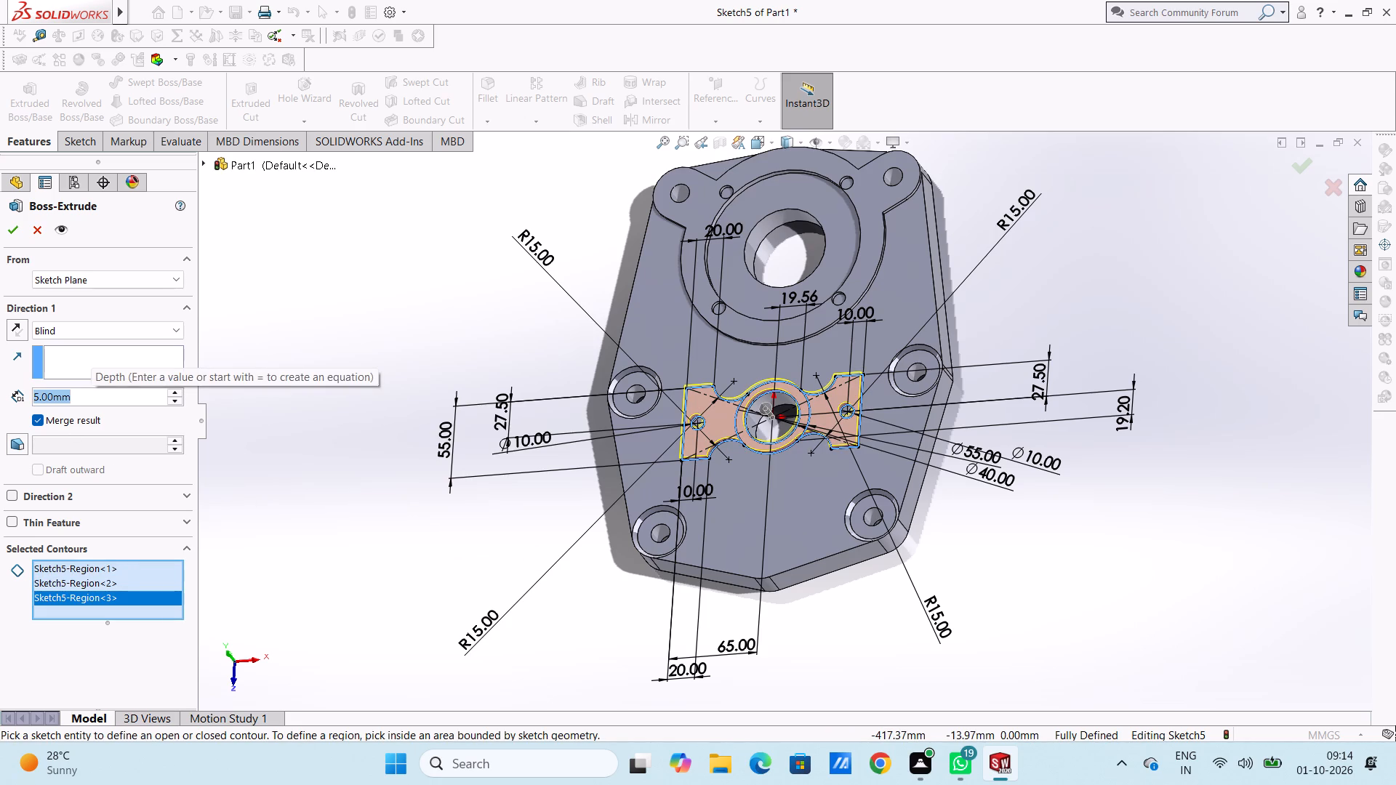
text(22)
key(Return)
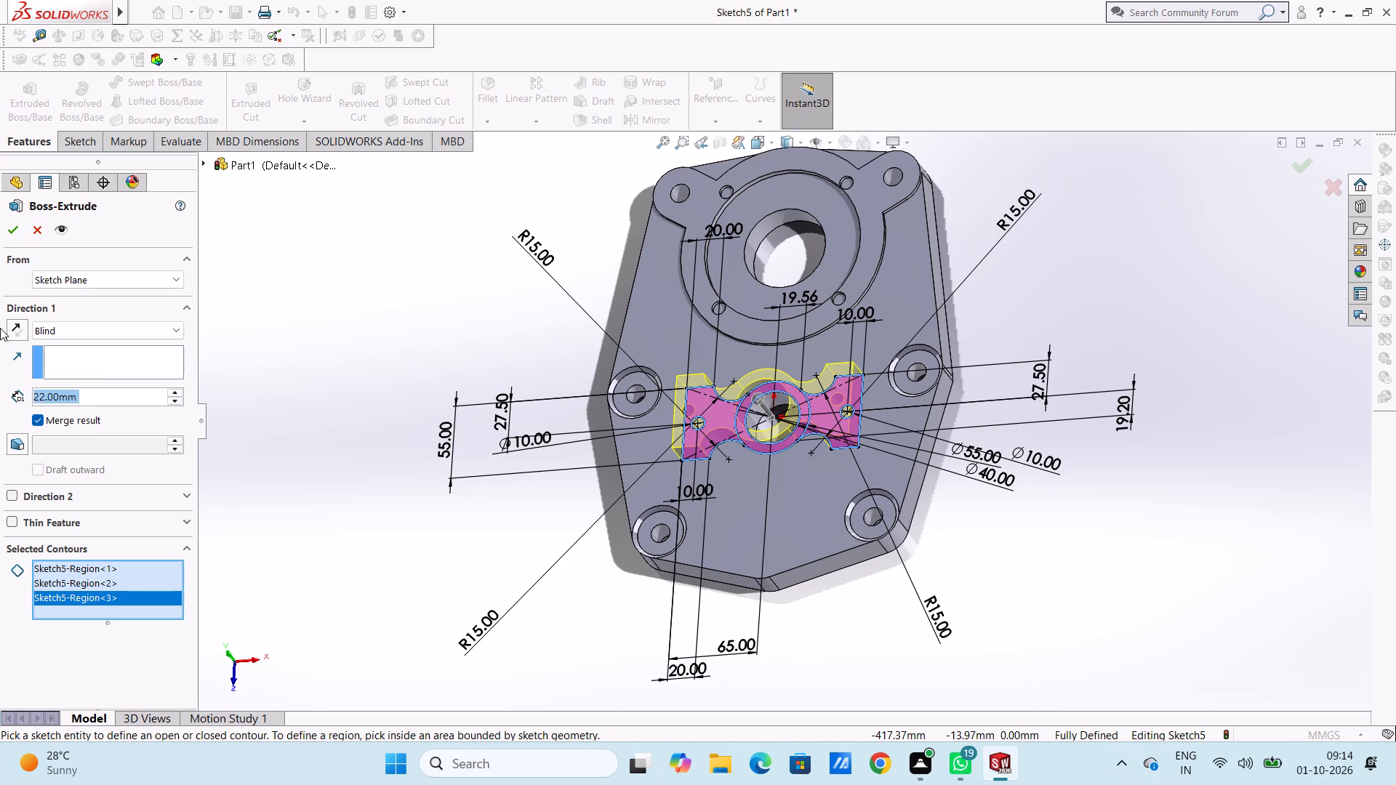
click(12, 230)
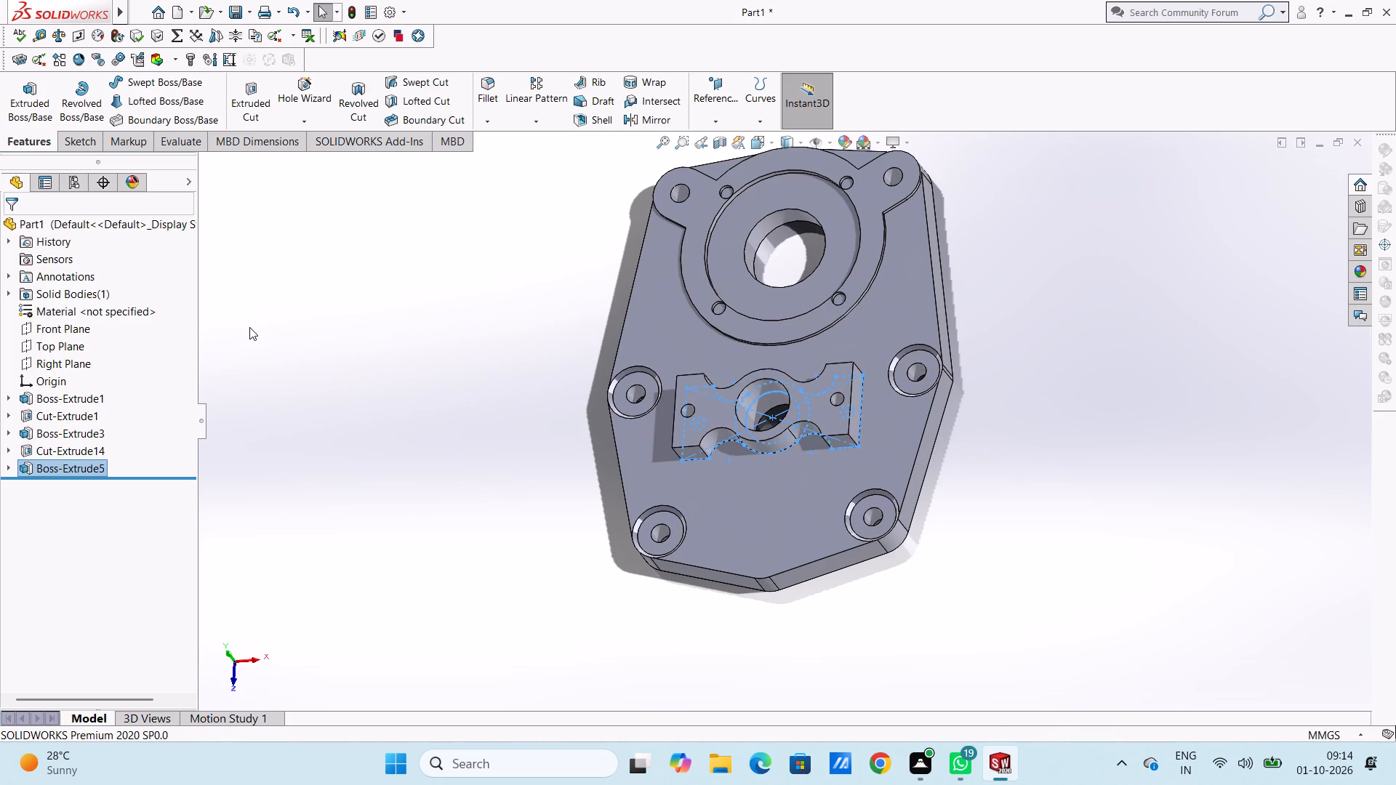
click(249, 327)
Examine the raised boss, its holes and both faces of the cover plate from several angles.
middle_drag(292, 368, 302, 299)
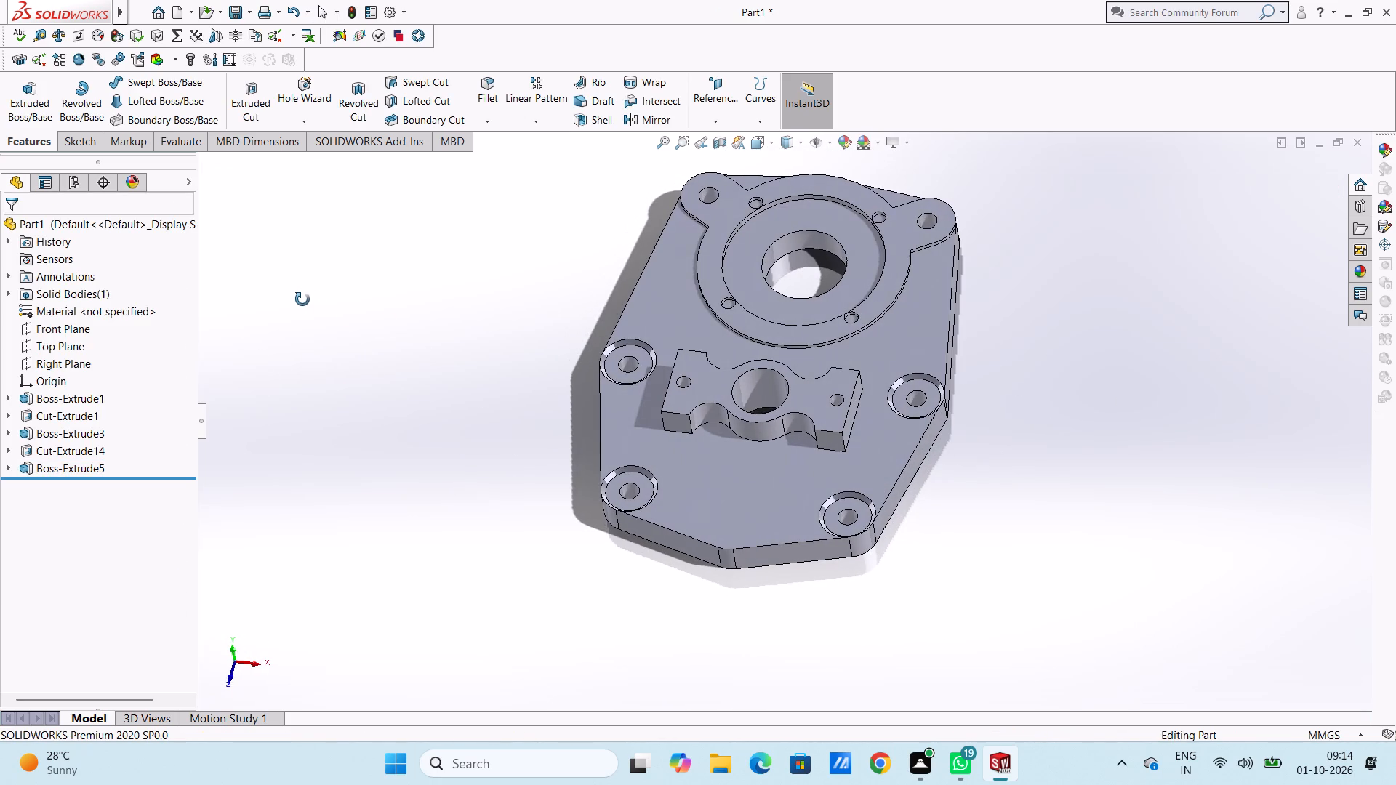
middle_drag(302, 299, 334, 327)
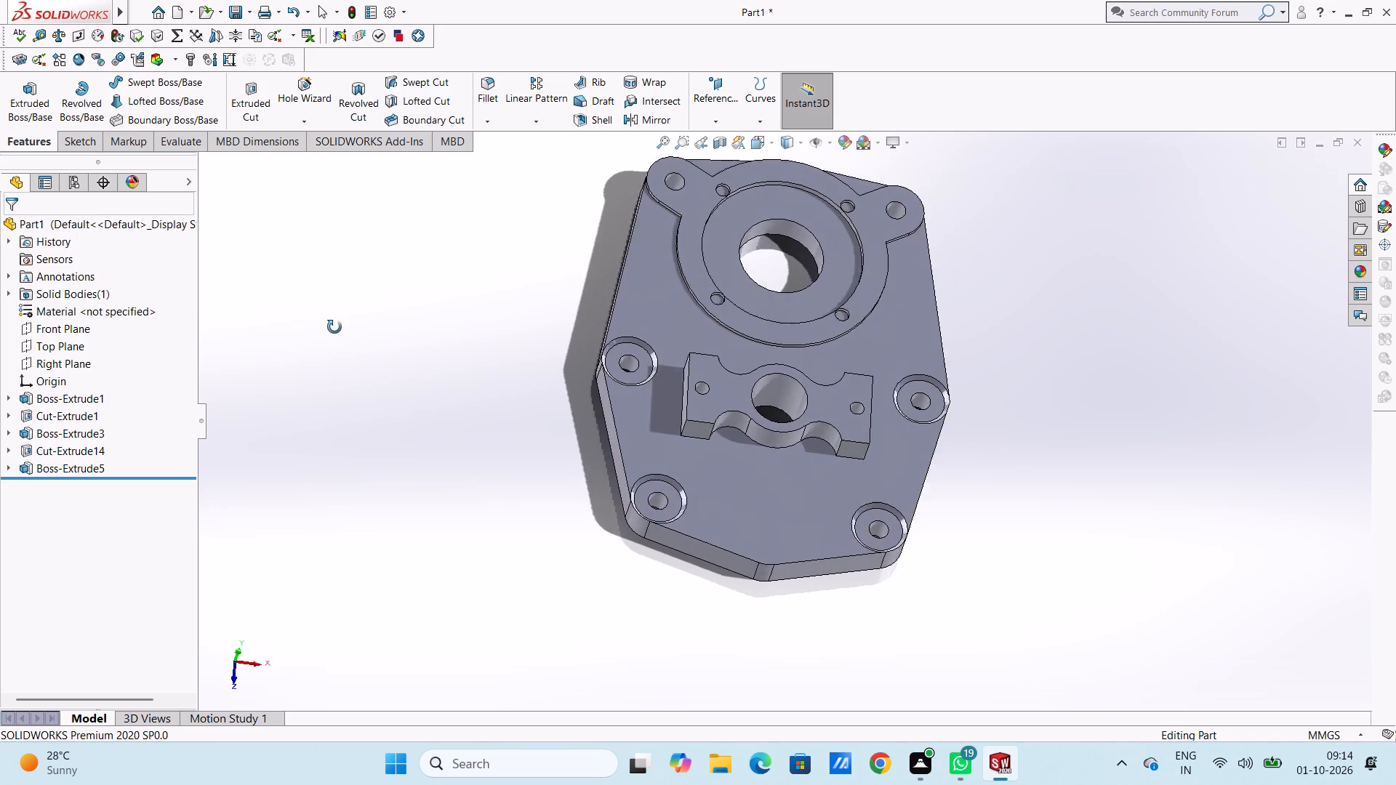
middle_drag(334, 327, 288, 299)
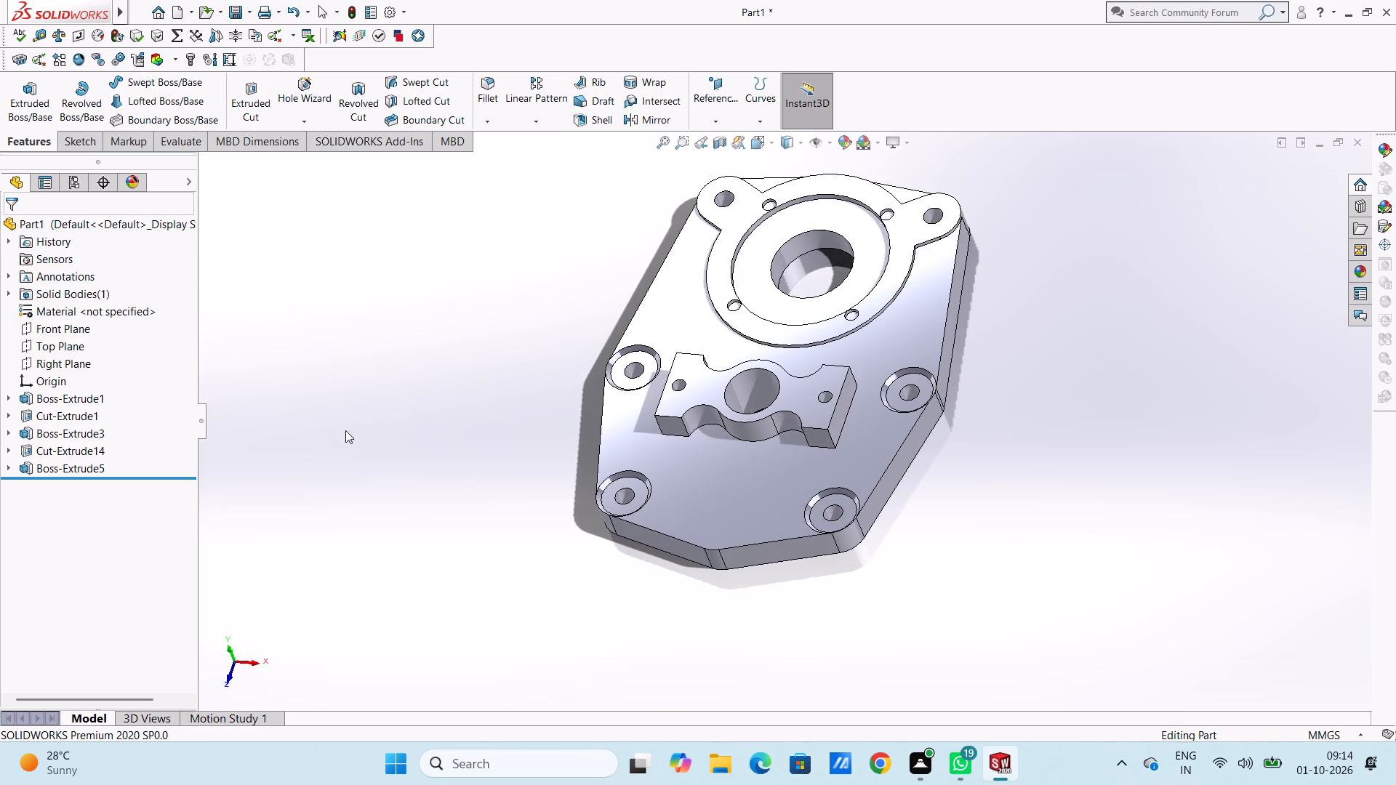
middle_drag(348, 430, 369, 539)
scroll(380, 540, up, 2)
middle_drag(396, 405, 631, 464)
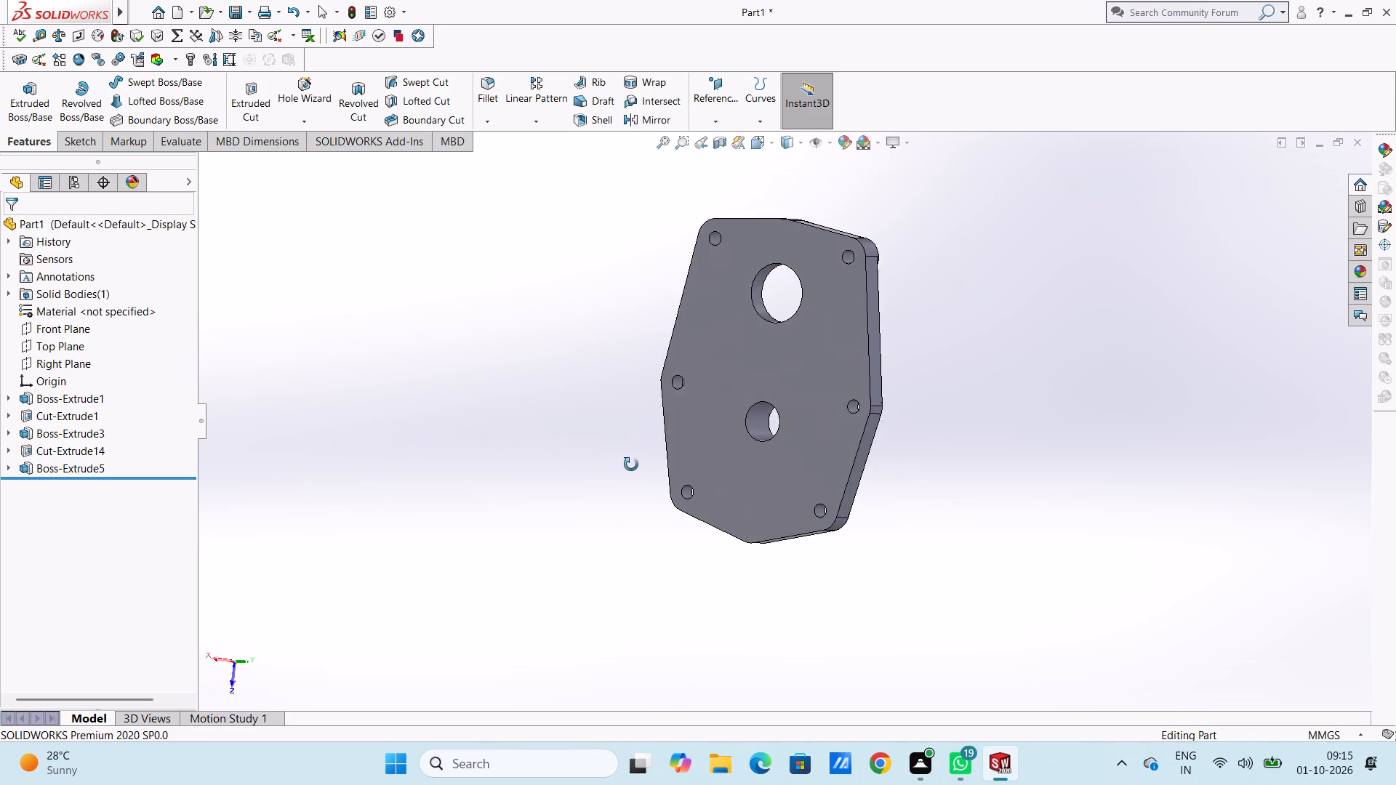
middle_drag(631, 464, 408, 417)
middle_drag(396, 395, 390, 387)
middle_click(390, 387)
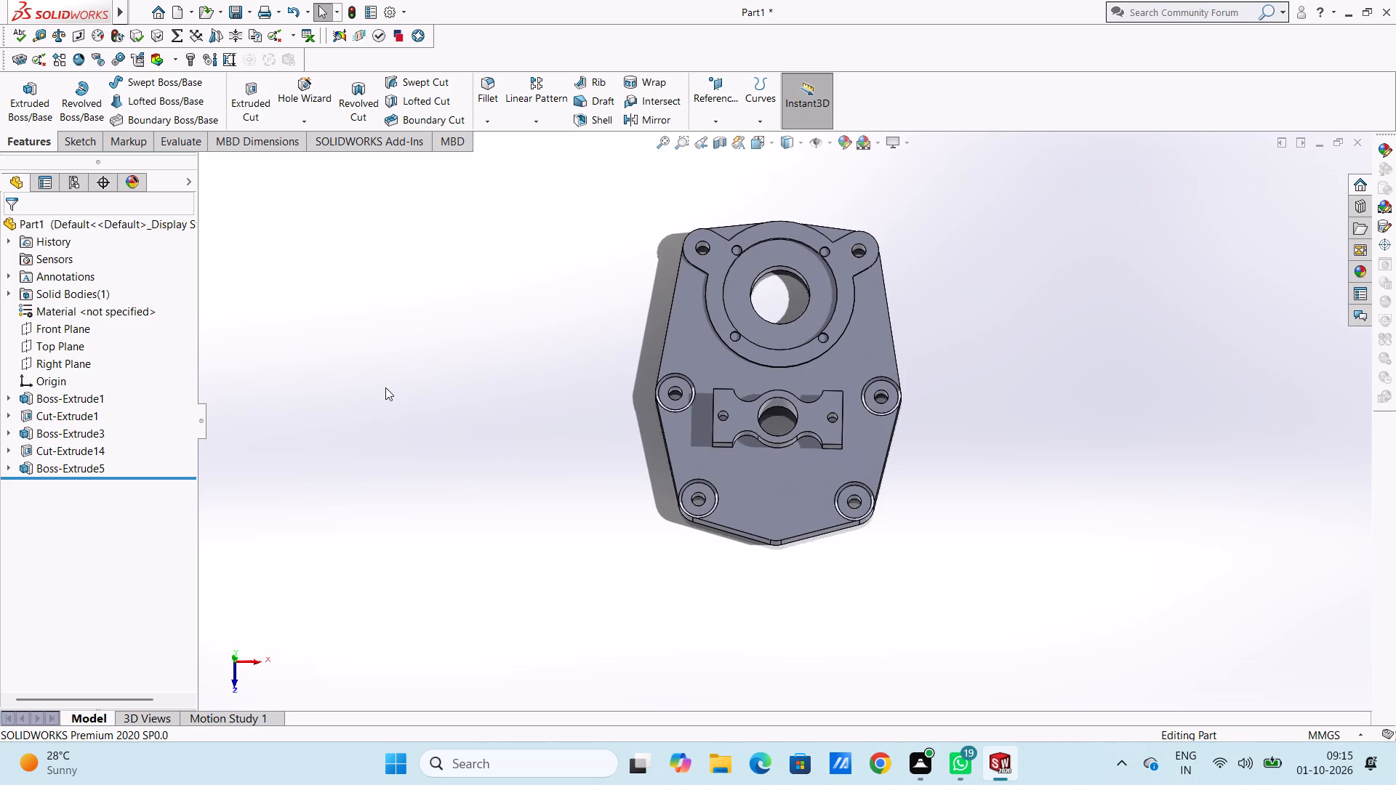
middle_click(377, 387)
middle_drag(417, 472, 446, 399)
middle_drag(446, 384, 419, 505)
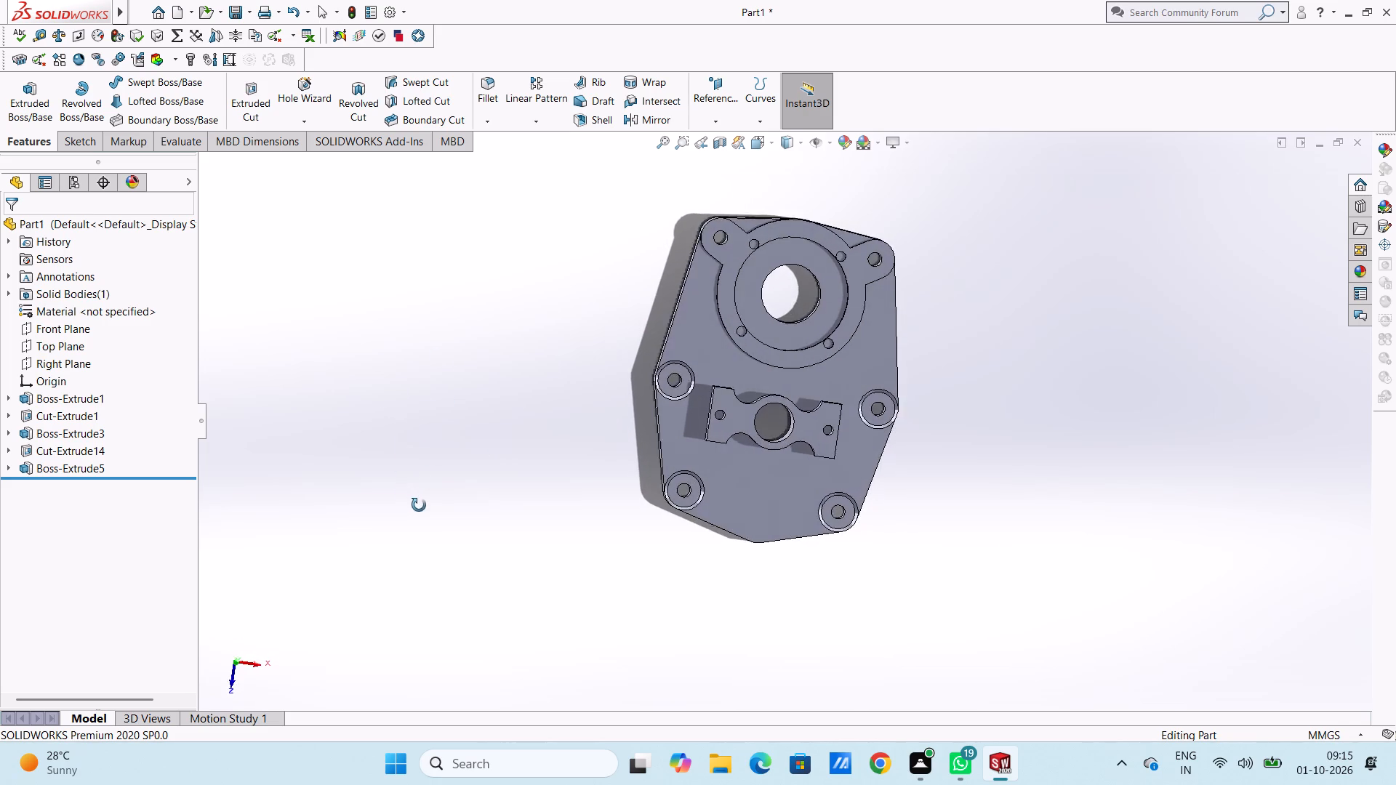
middle_drag(419, 505, 430, 502)
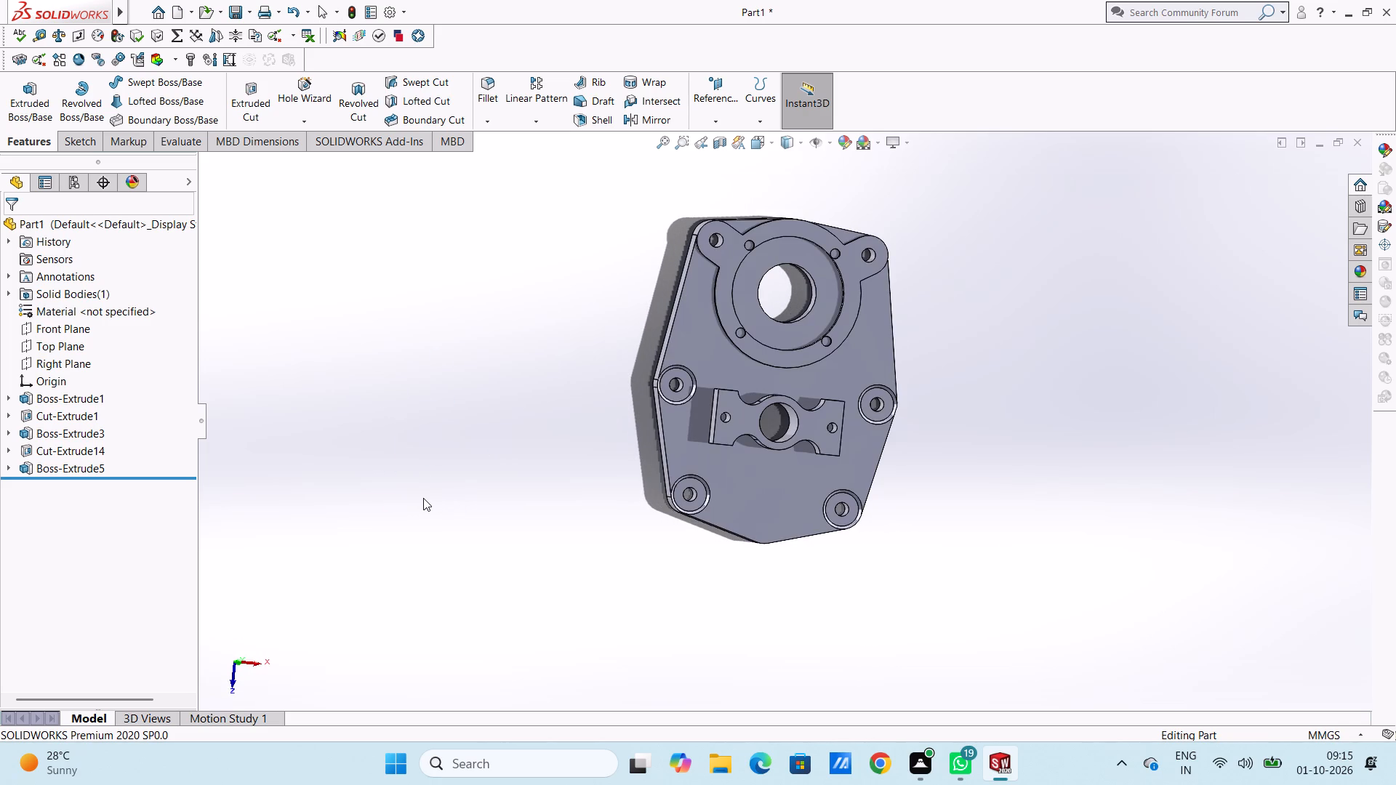
On the plate's front face, sketch a circle of 30 mm radius centred about 76 mm directly below the 40 mm bore.
key(ctrl+5)
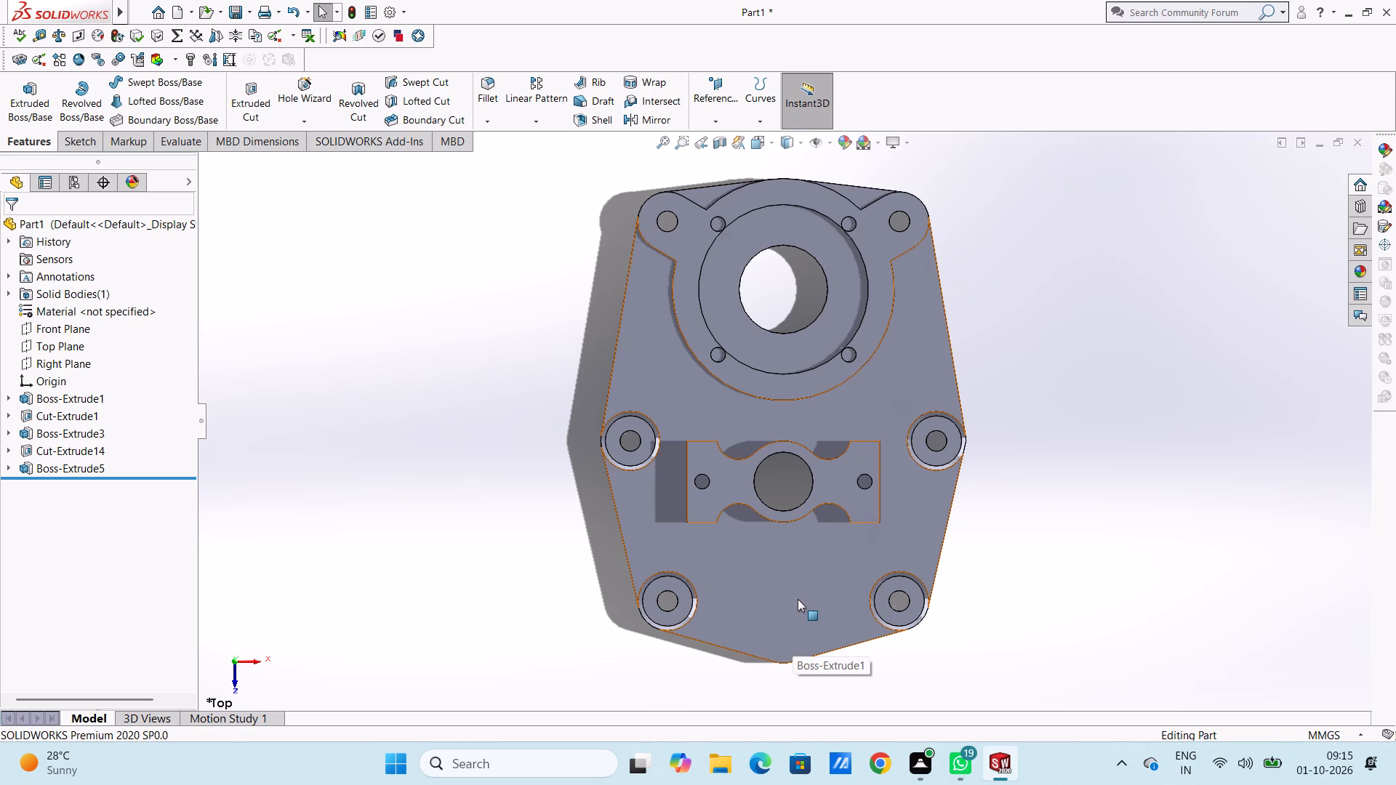
scroll(798, 599, up, 1)
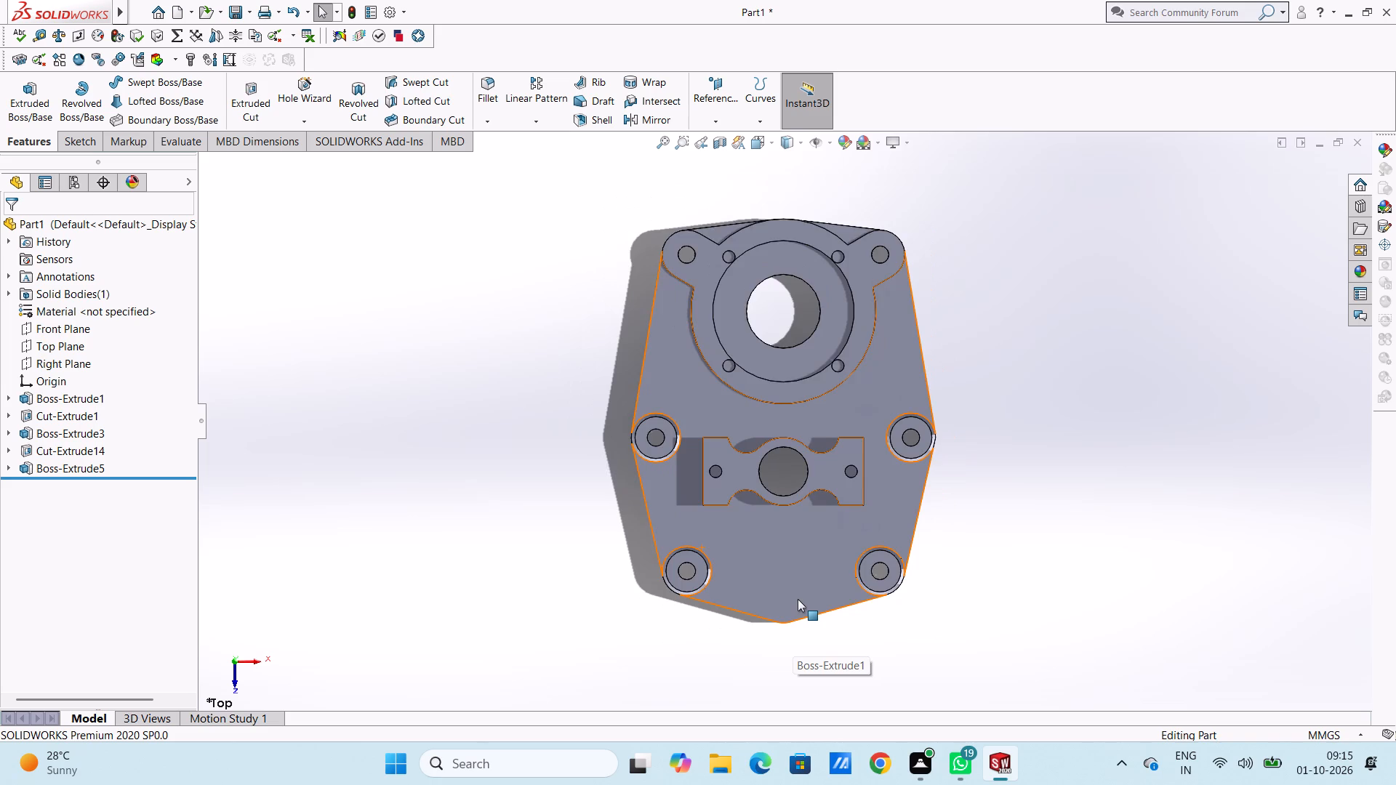
scroll(798, 599, up, 1)
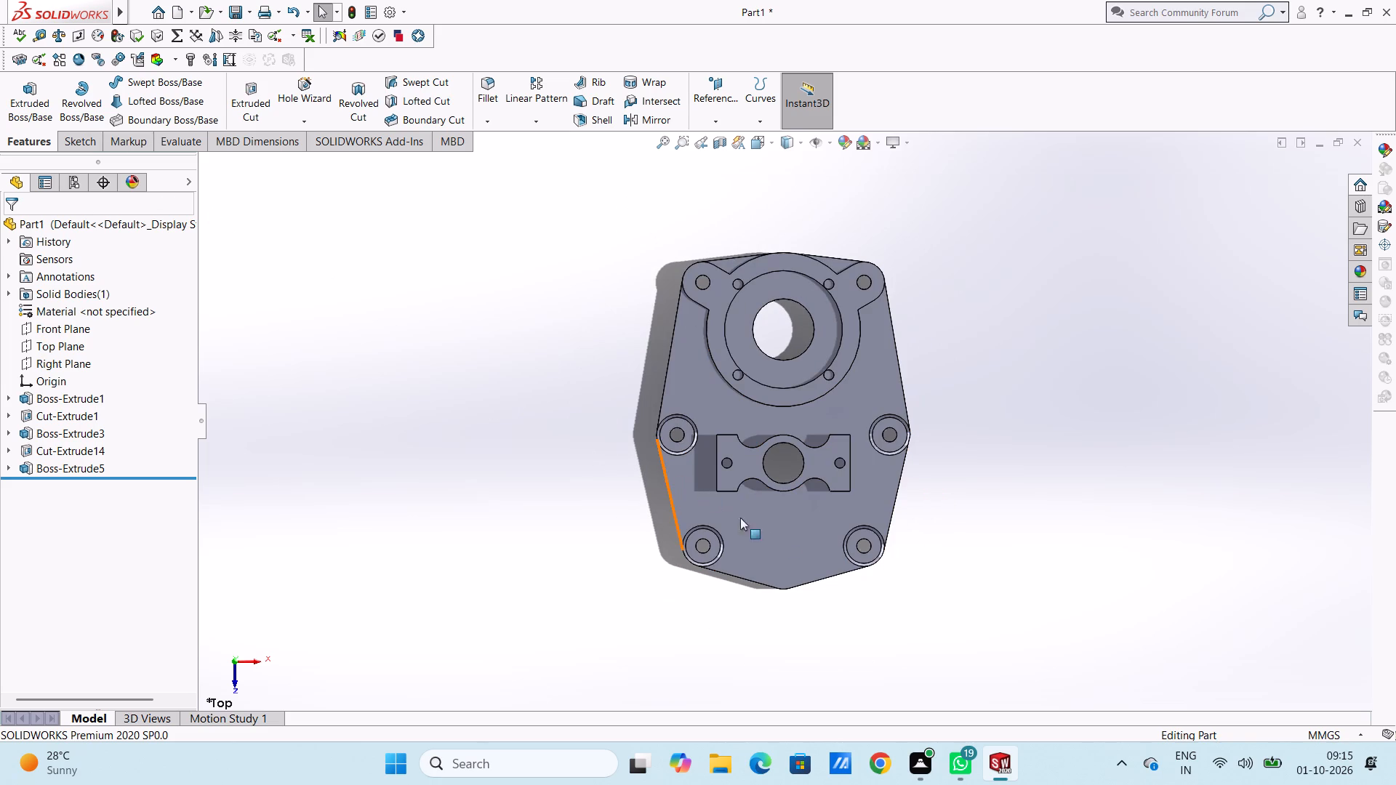
click(785, 538)
click(847, 504)
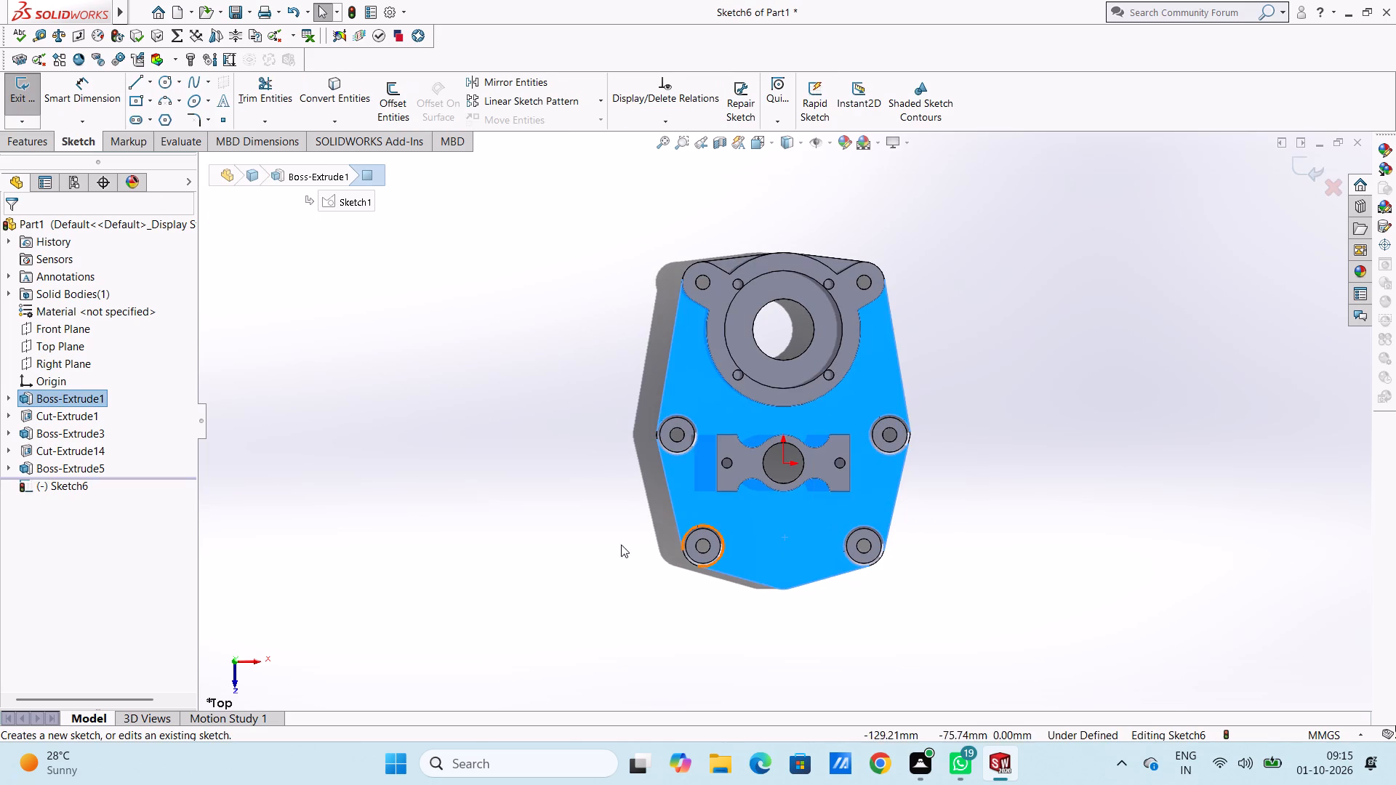
click(490, 550)
click(164, 79)
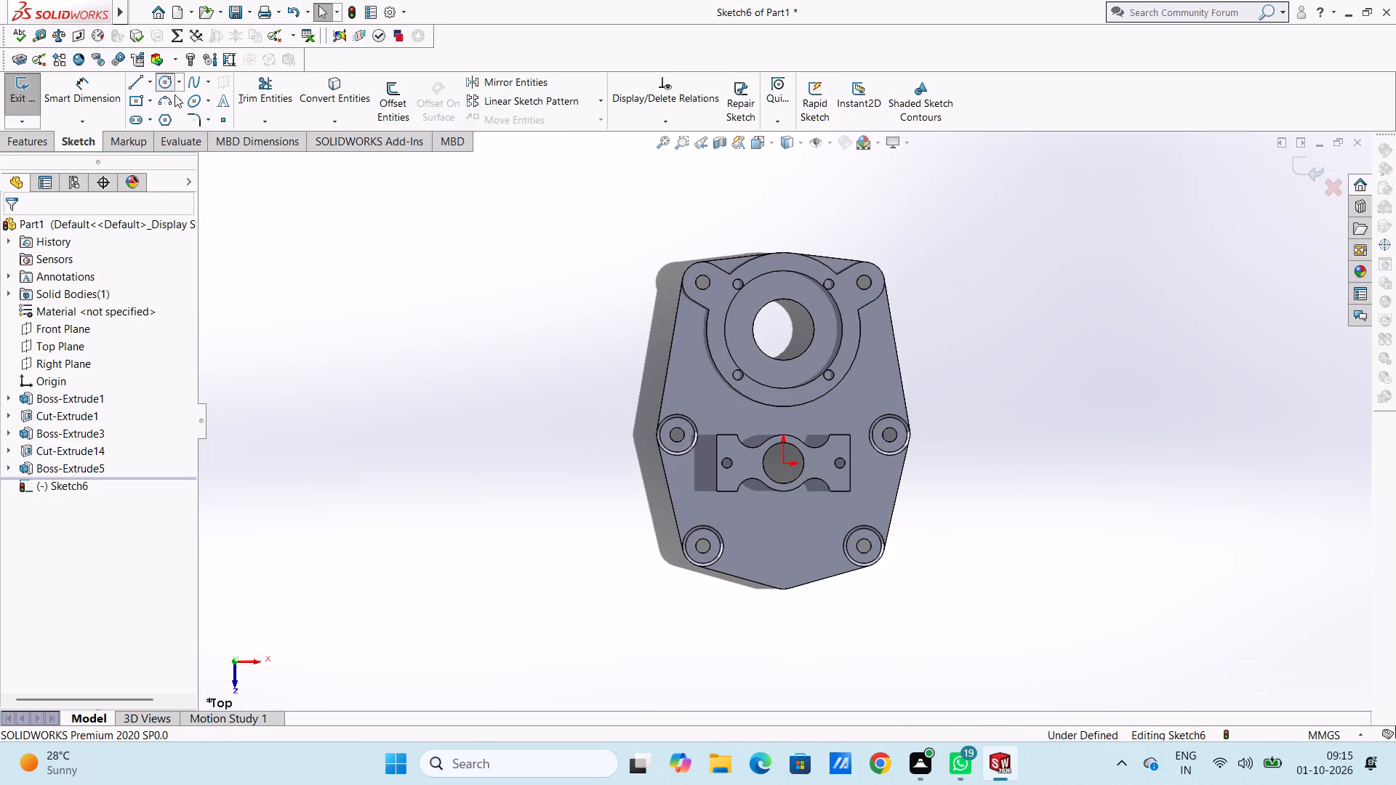
click(785, 542)
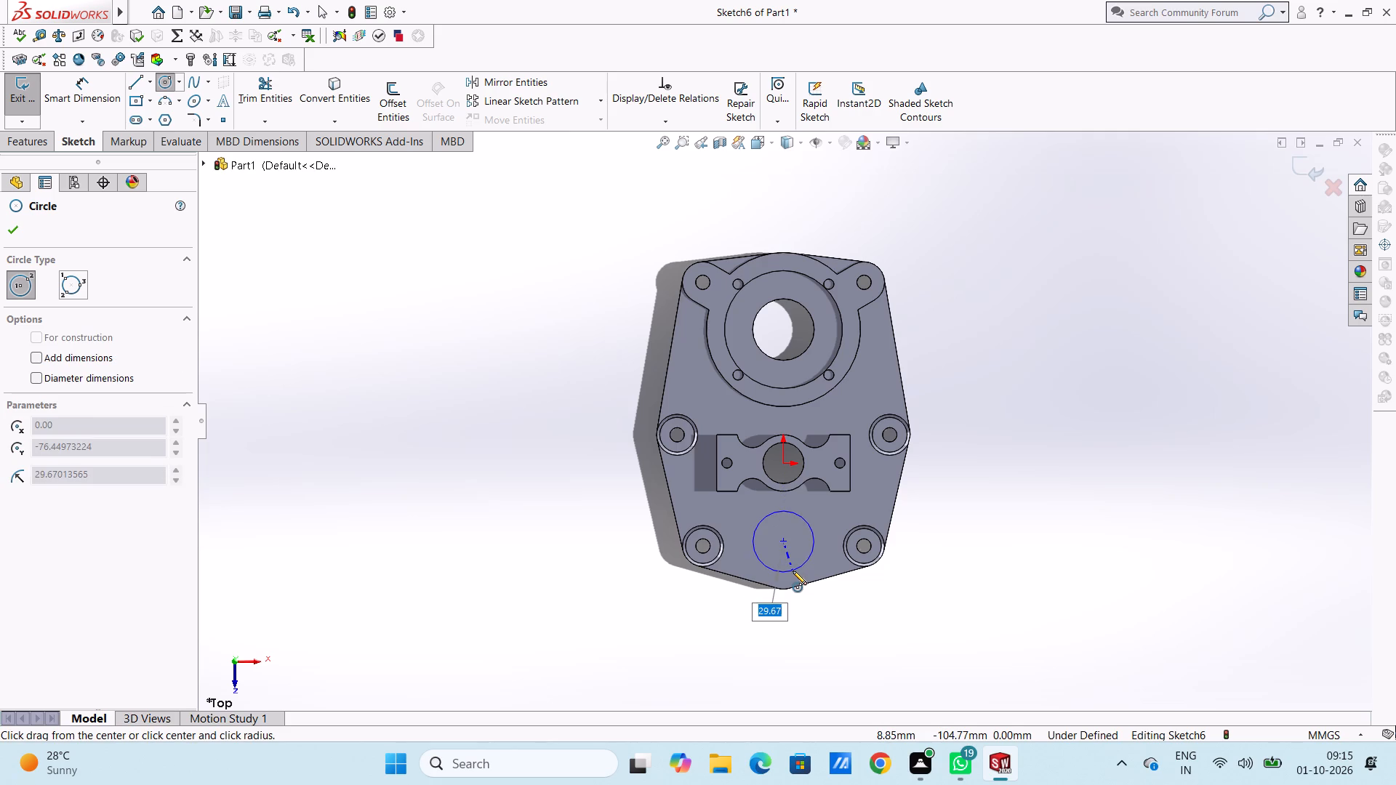
text(30)
key(Return)
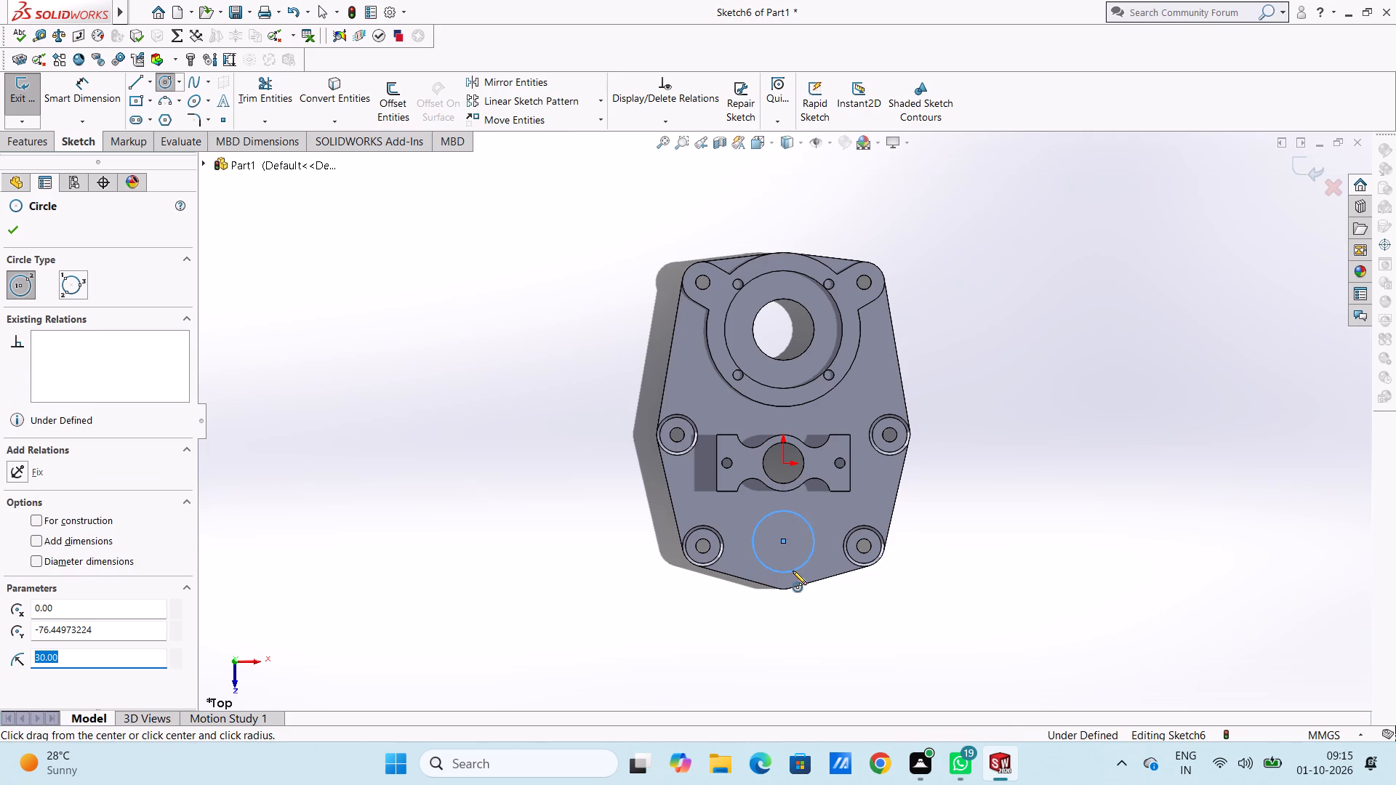
click(9, 233)
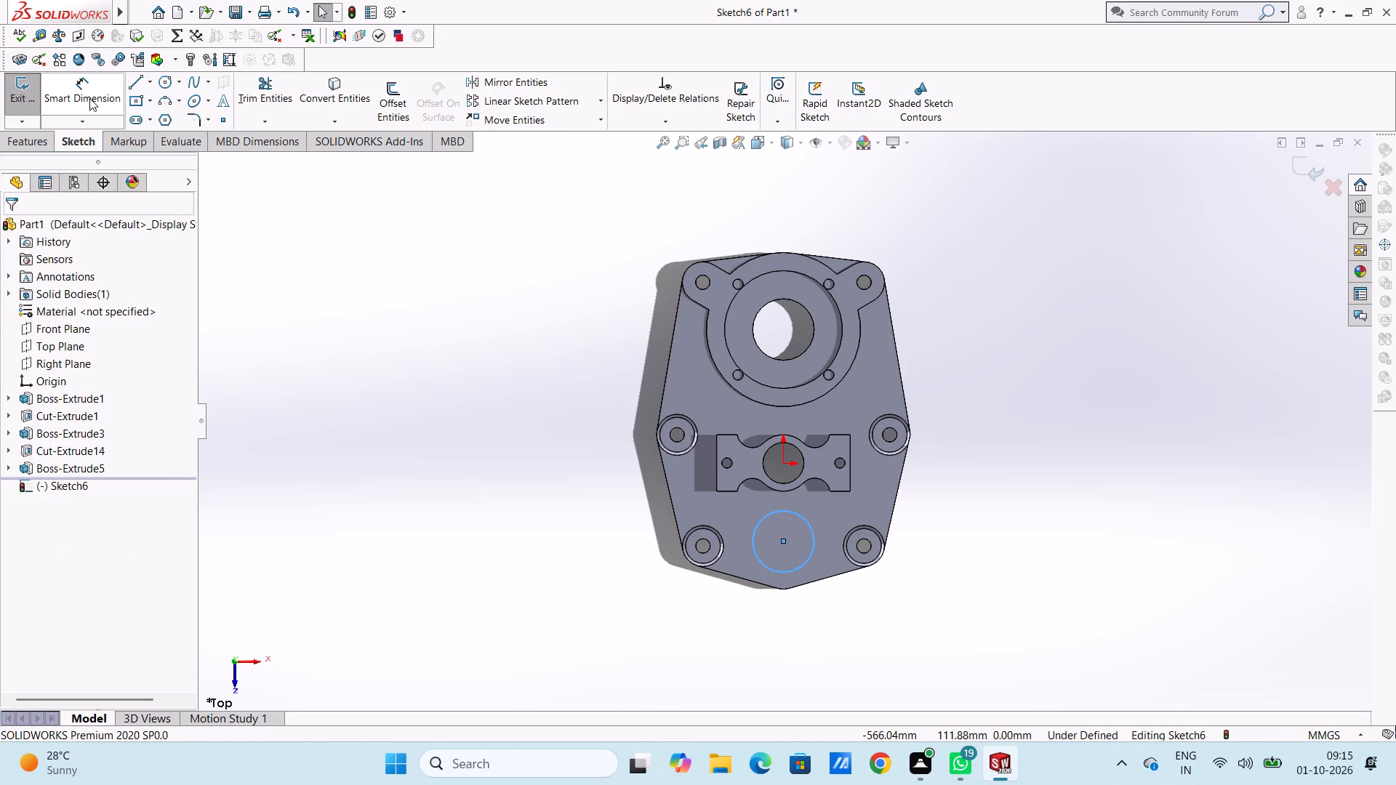
Dimension the new circle's diameter at 60 mm.
click(89, 97)
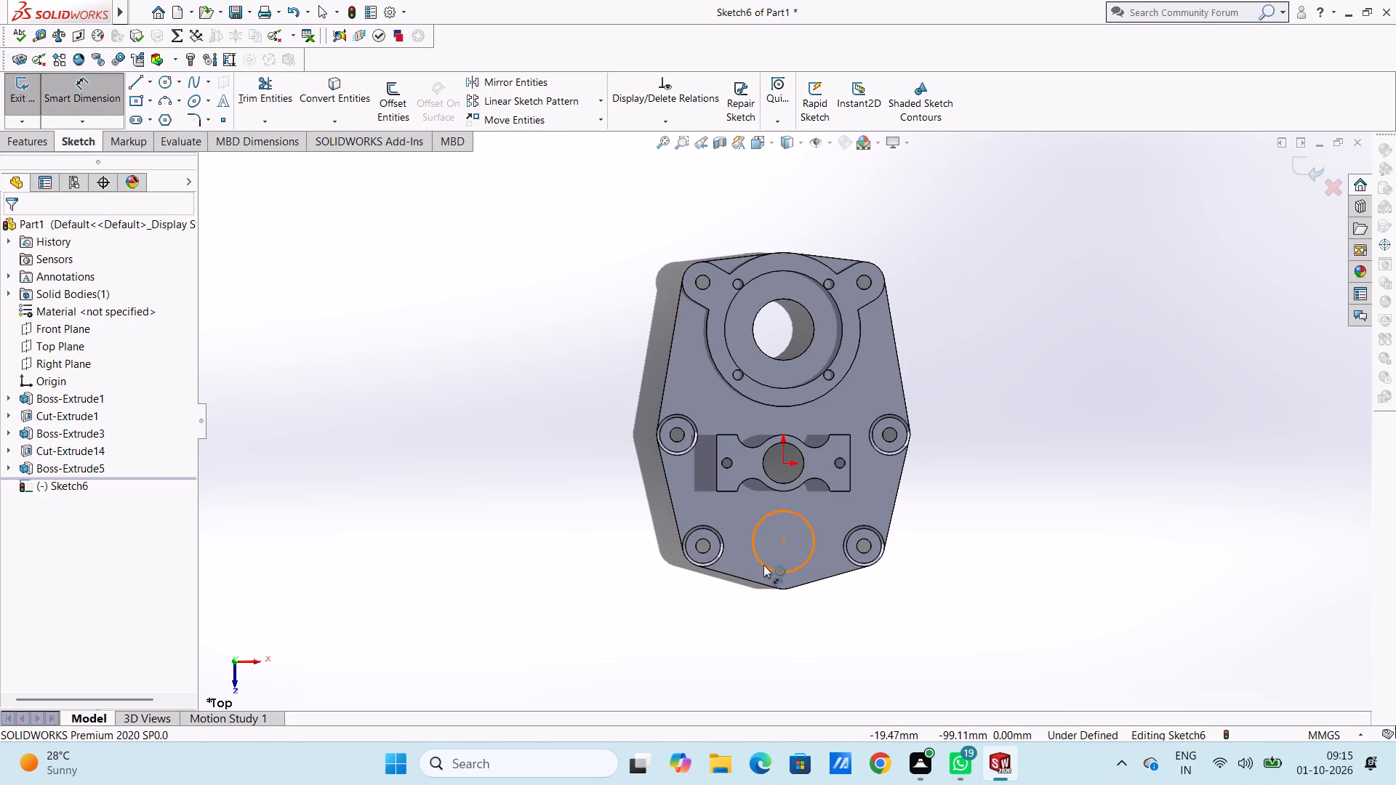
click(765, 515)
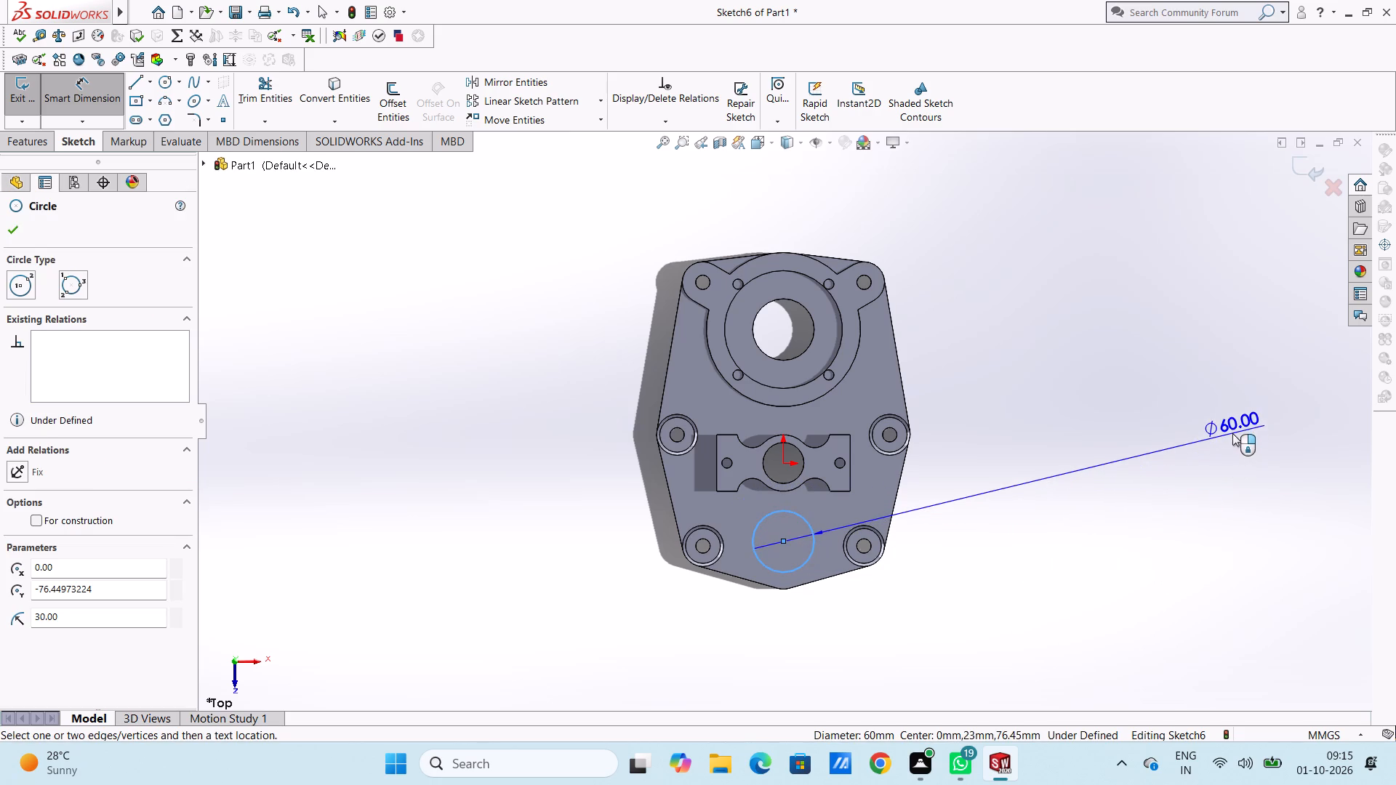
click(1232, 433)
click(1171, 414)
click(1124, 416)
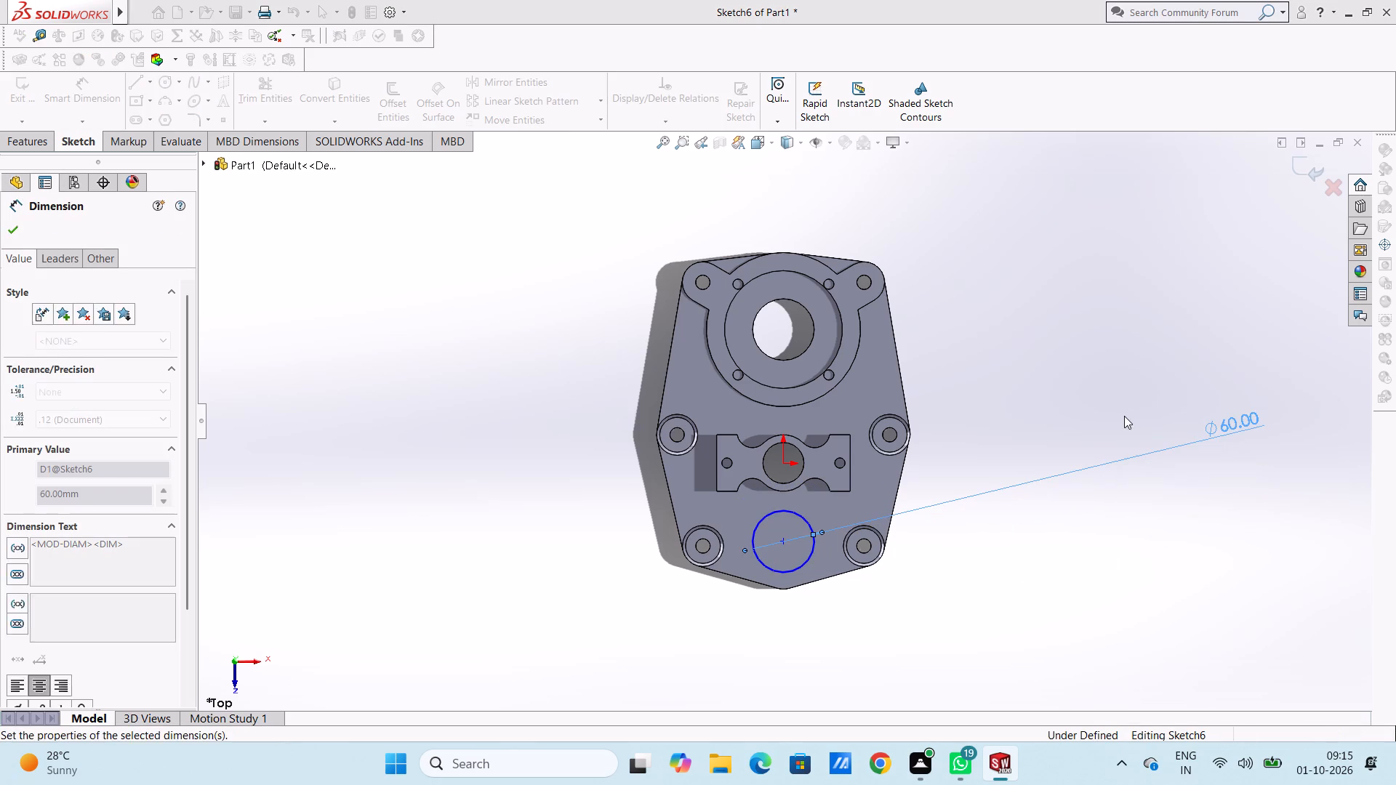
Set the vertical distance from the circle's centre to the raised boss's lower edge to 30 mm.
click(782, 544)
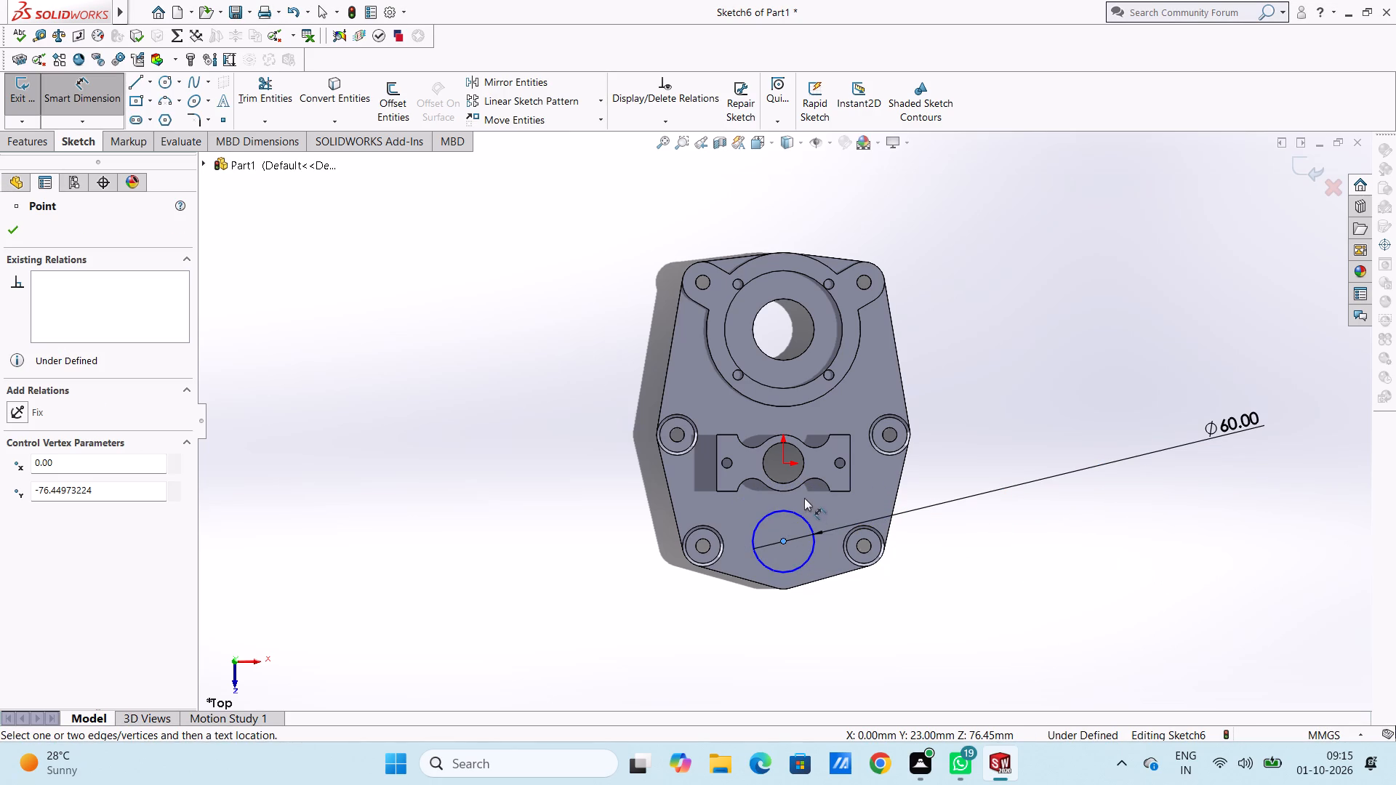
click(844, 491)
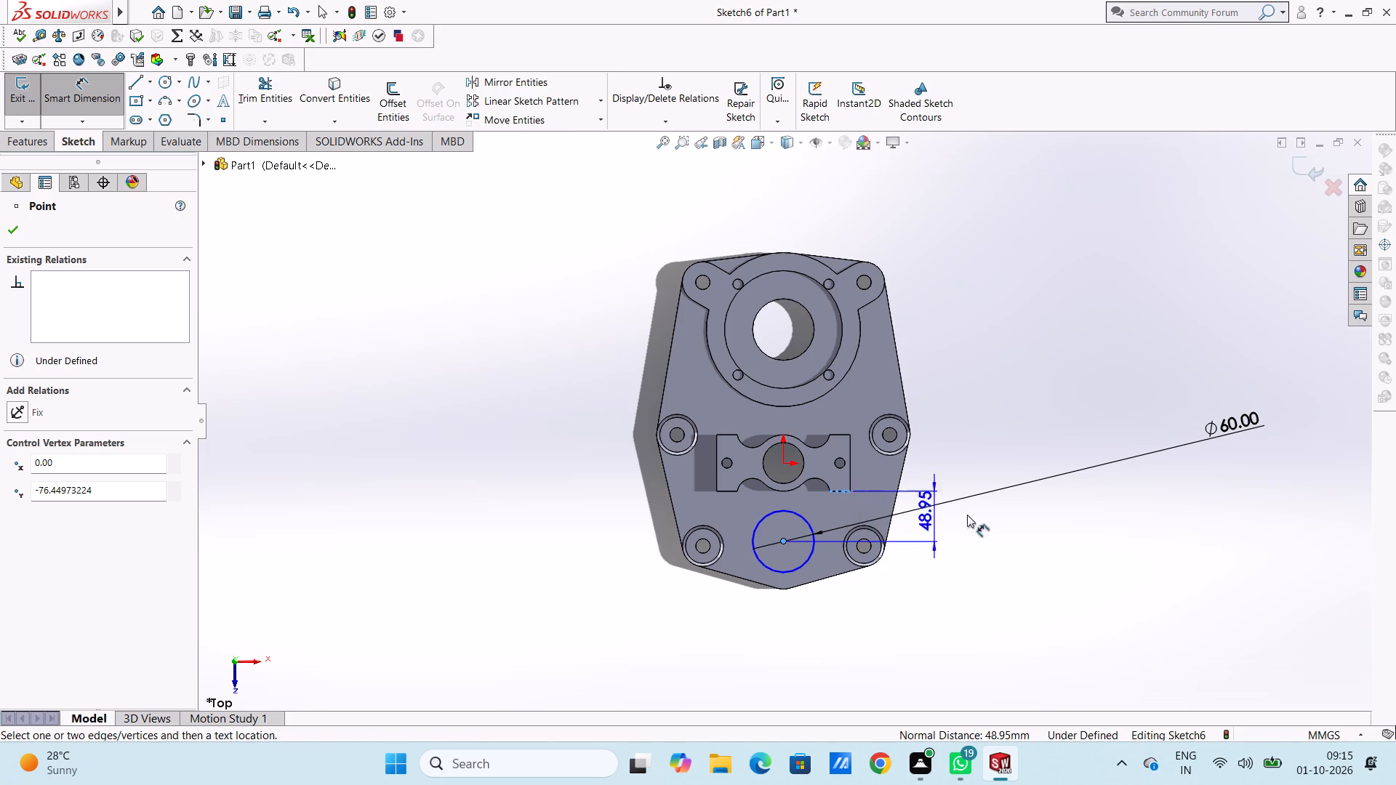
click(1235, 526)
text(30)
key(Return)
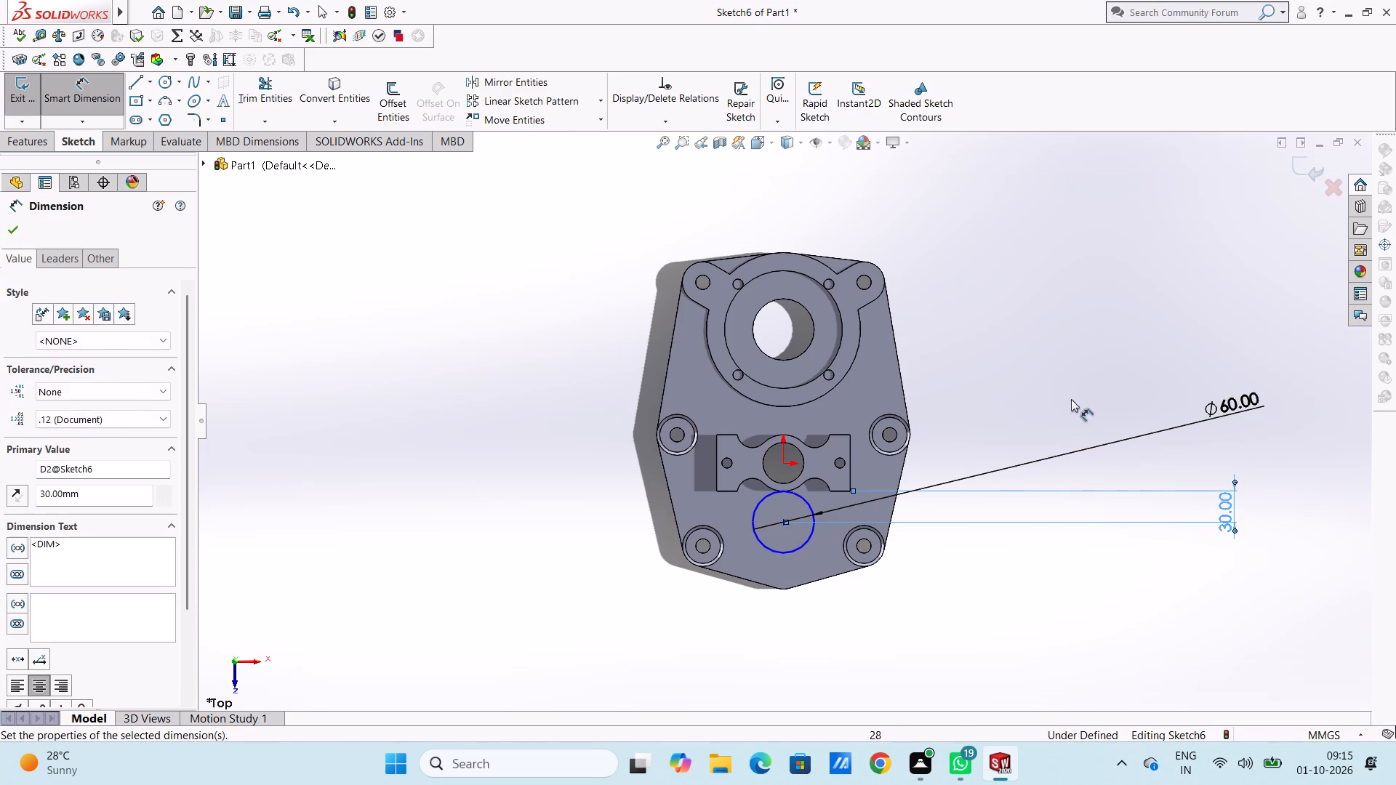
click(1056, 369)
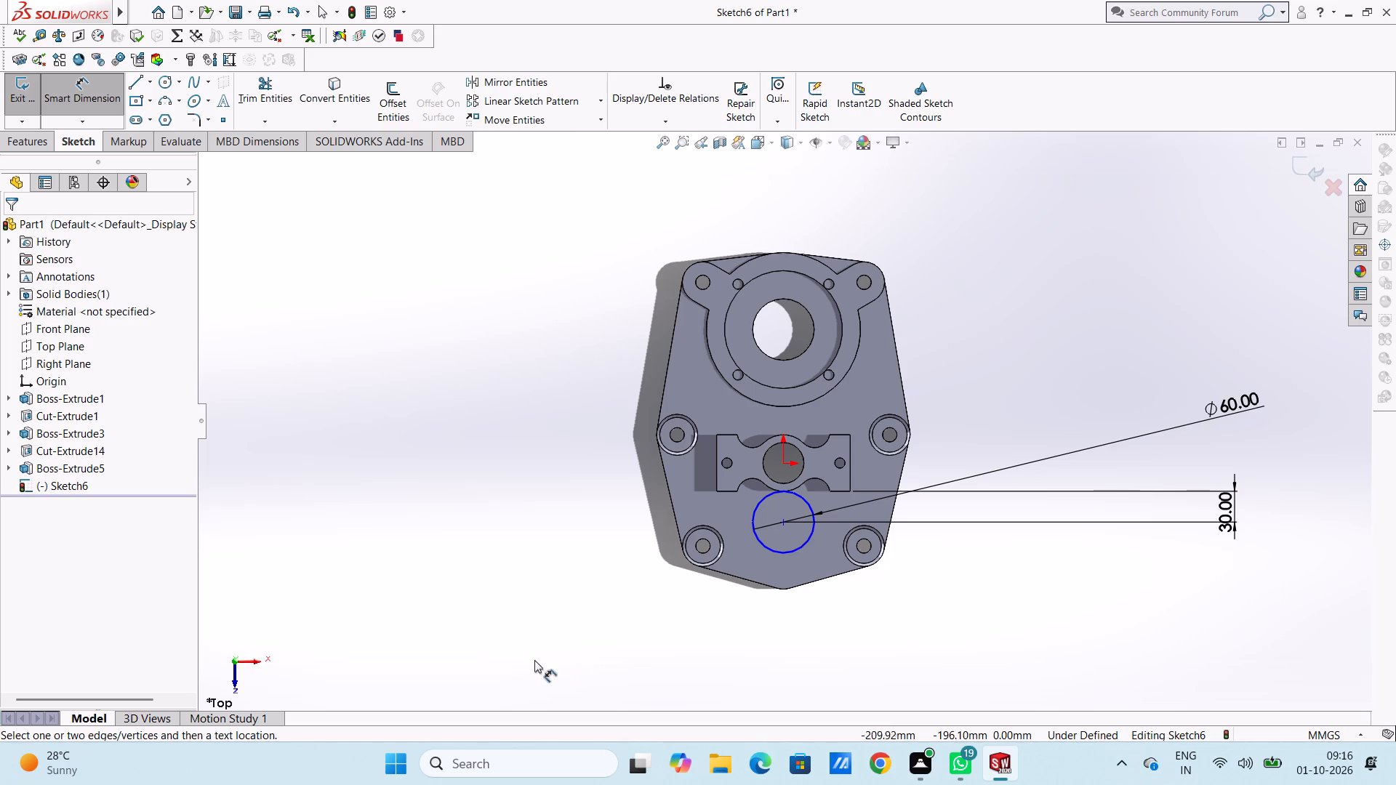
Dimension the horizontal distance from the circle's centre to the raised boss's right vertical edge at 65 mm.
click(518, 592)
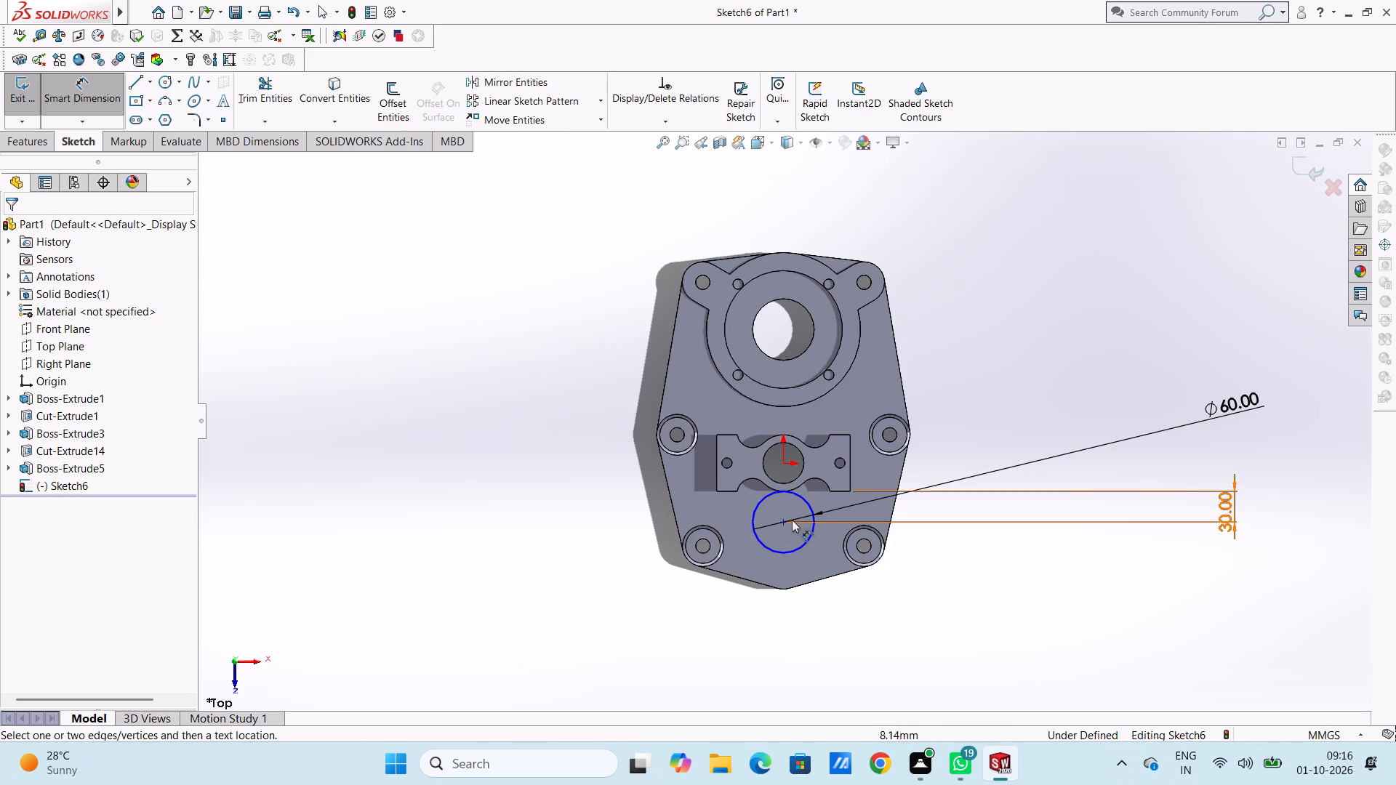
click(780, 526)
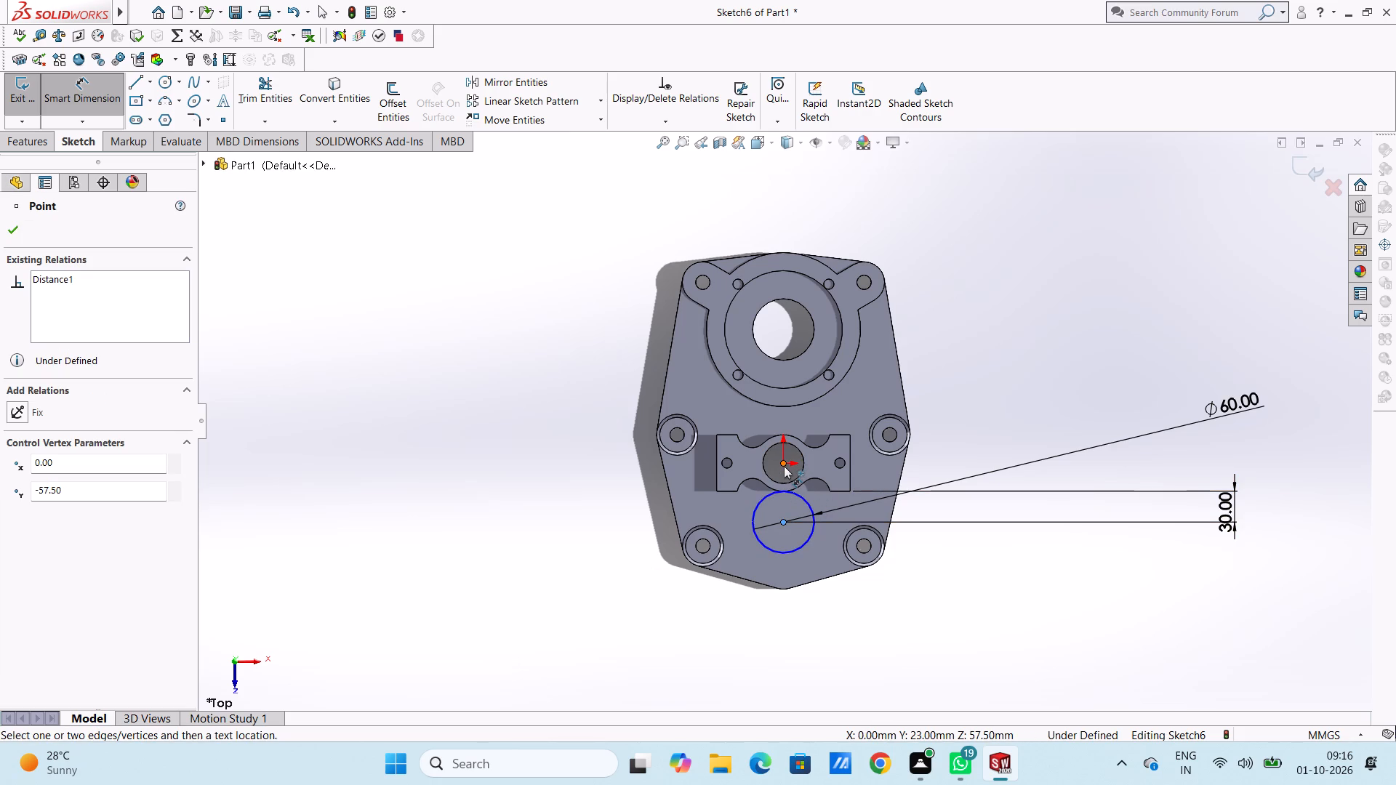
click(852, 474)
click(817, 651)
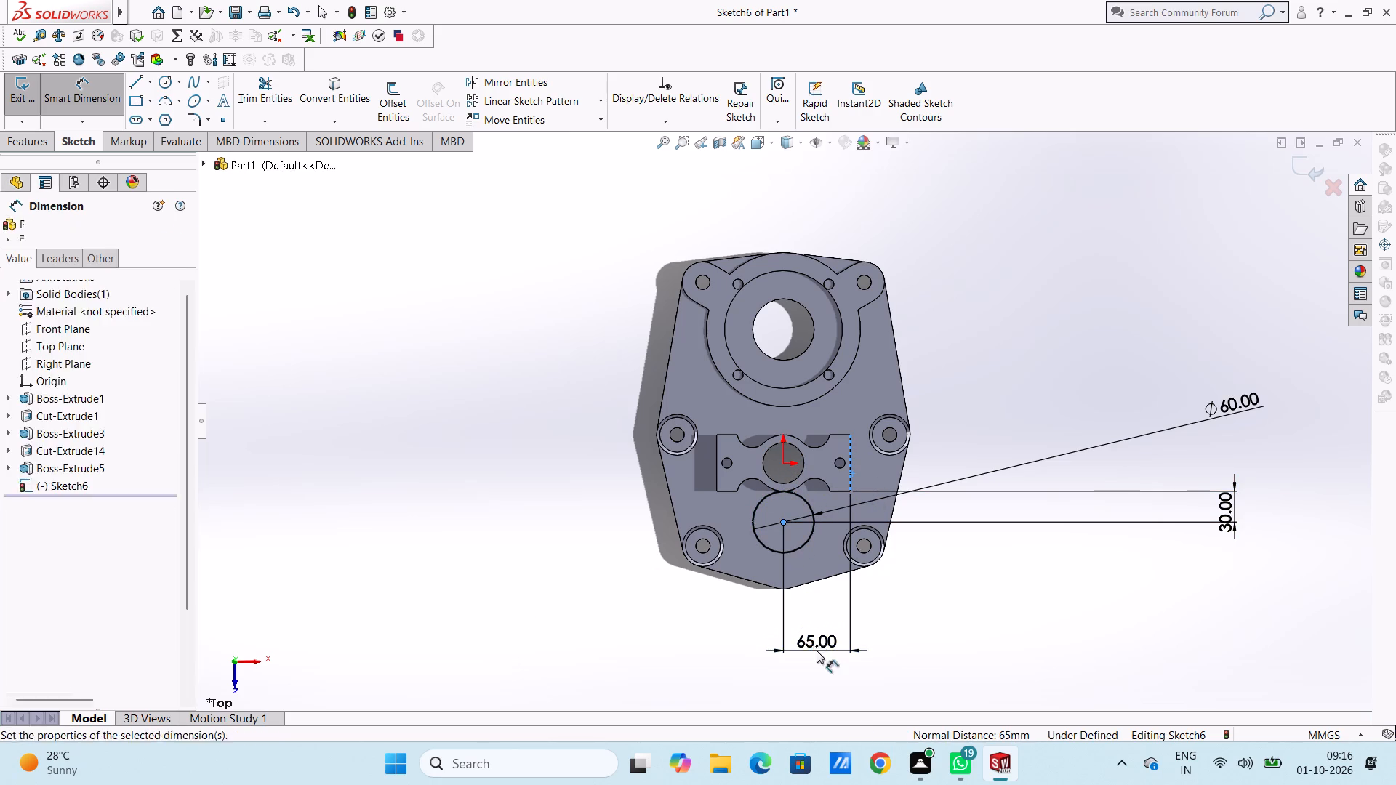
click(761, 632)
click(678, 637)
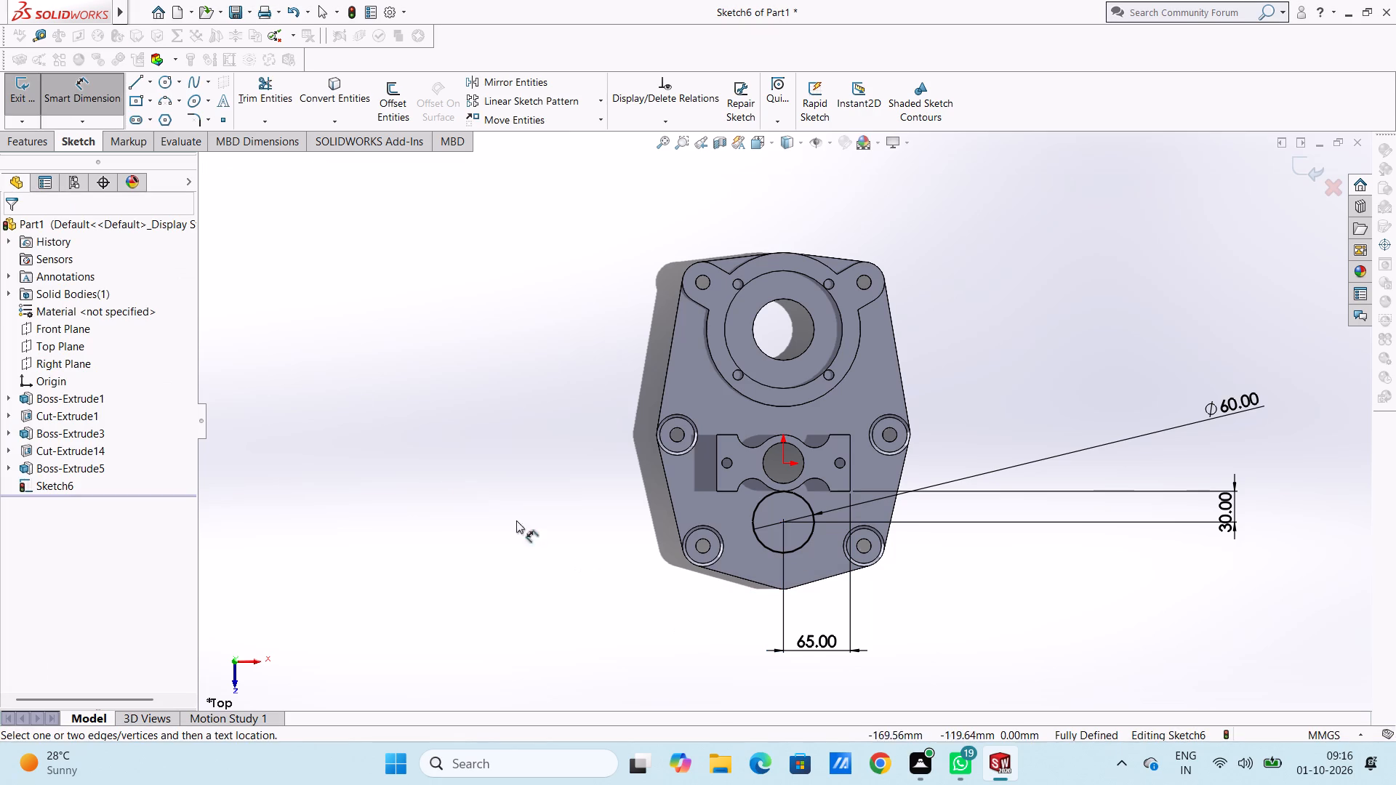
Start an extruded feature from the sketch of the 60 mm circle below the raised boss.
click(47, 146)
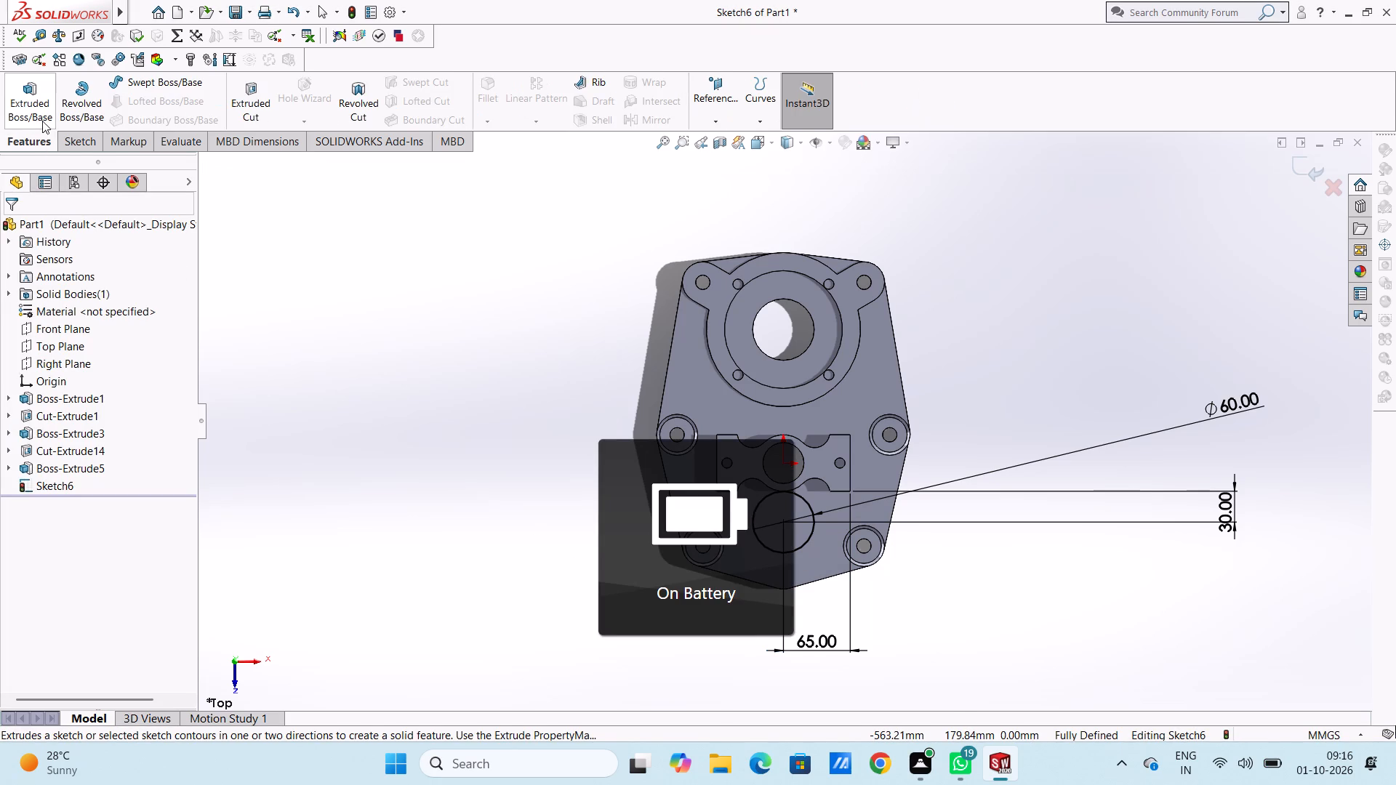
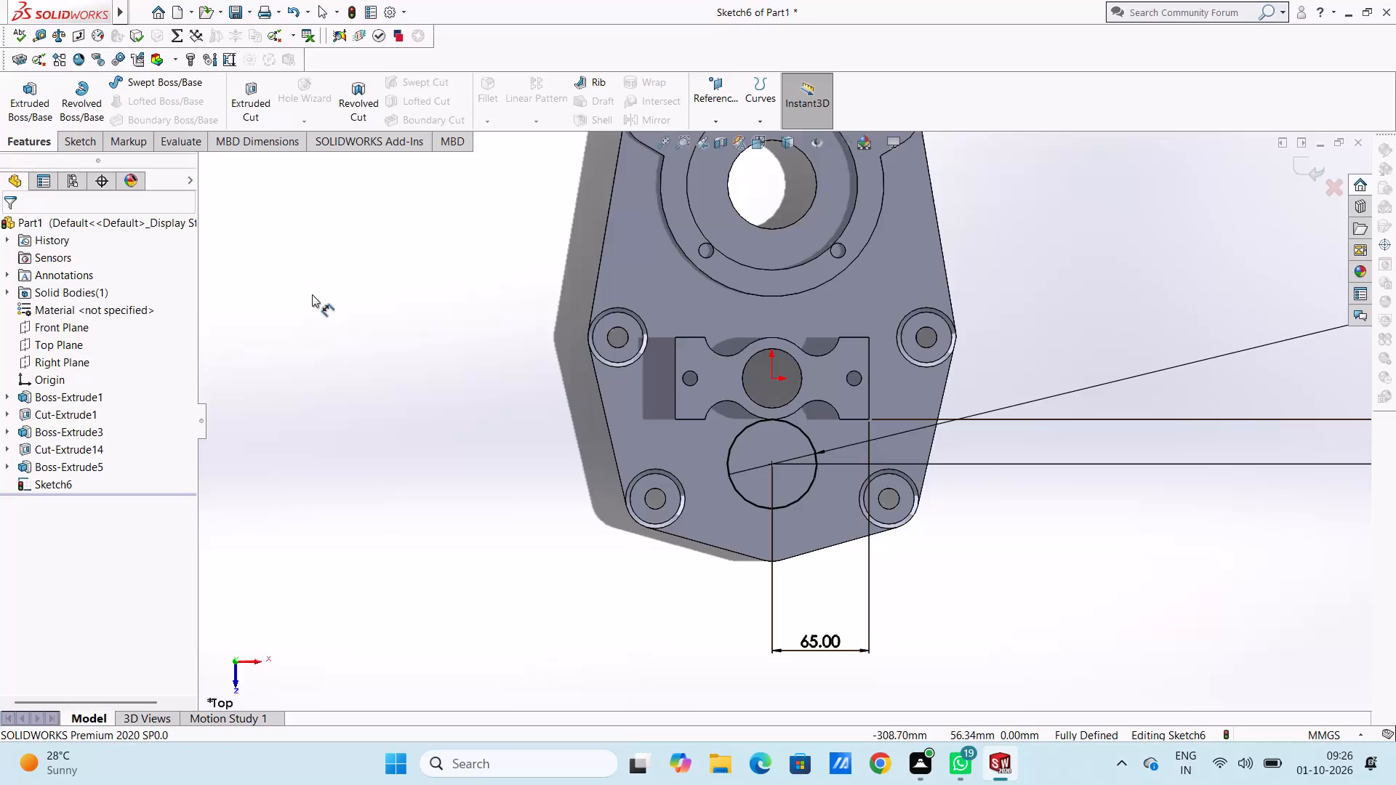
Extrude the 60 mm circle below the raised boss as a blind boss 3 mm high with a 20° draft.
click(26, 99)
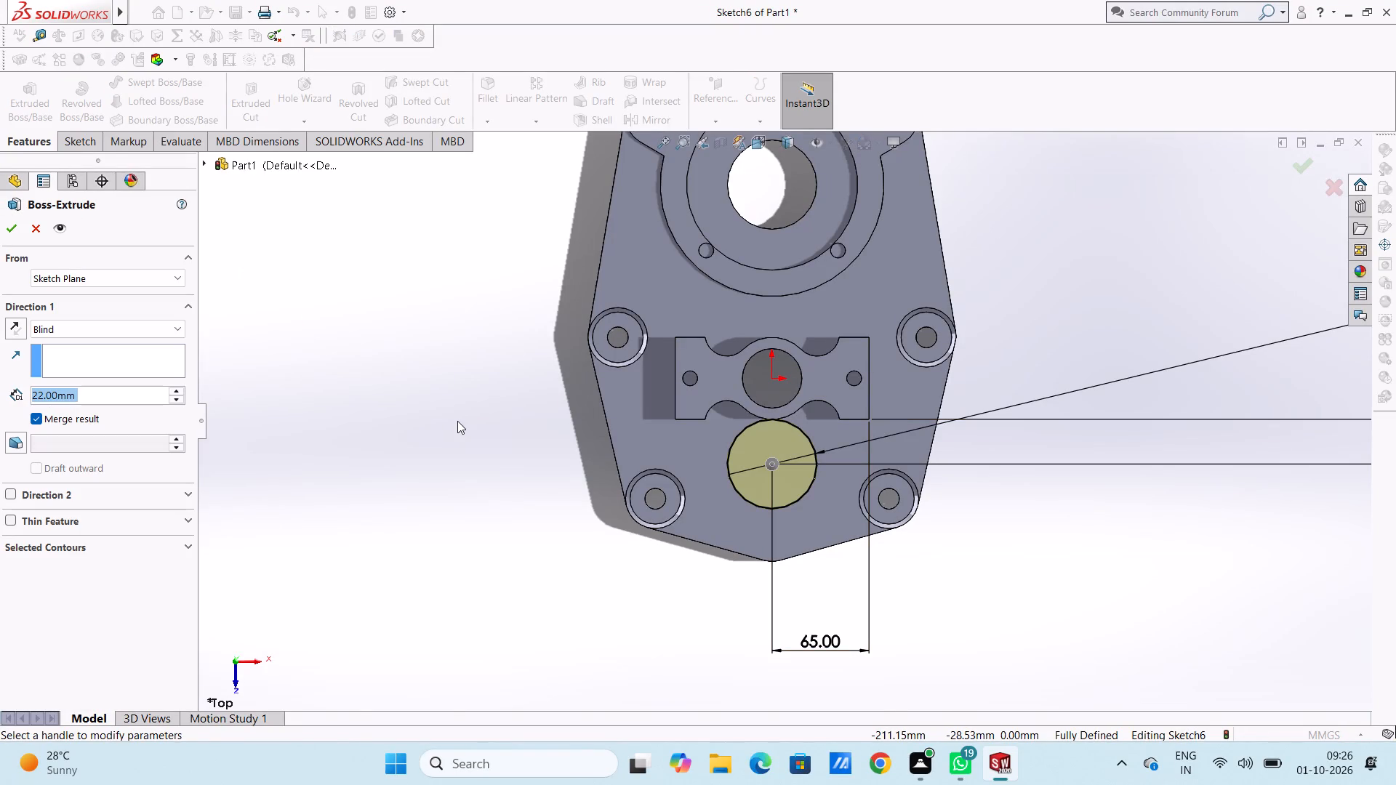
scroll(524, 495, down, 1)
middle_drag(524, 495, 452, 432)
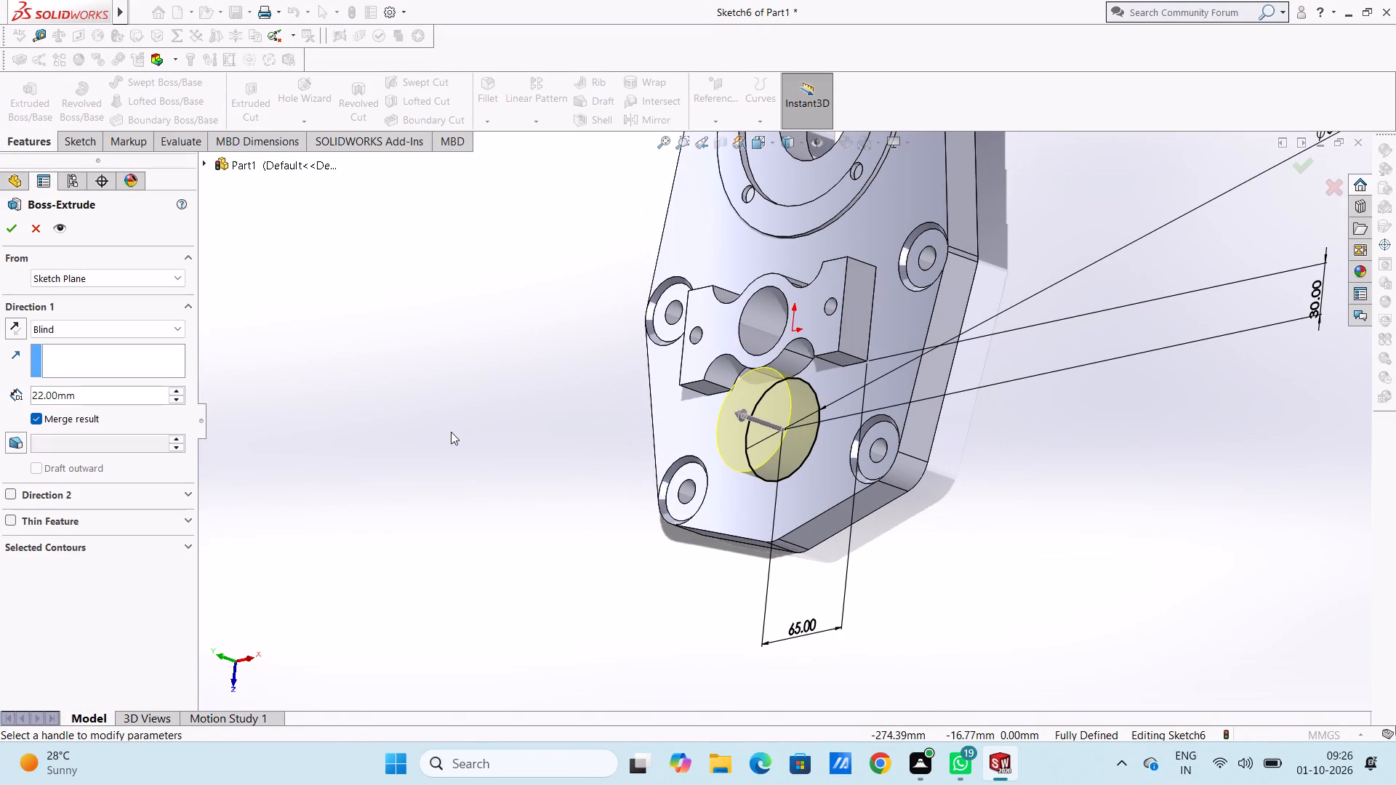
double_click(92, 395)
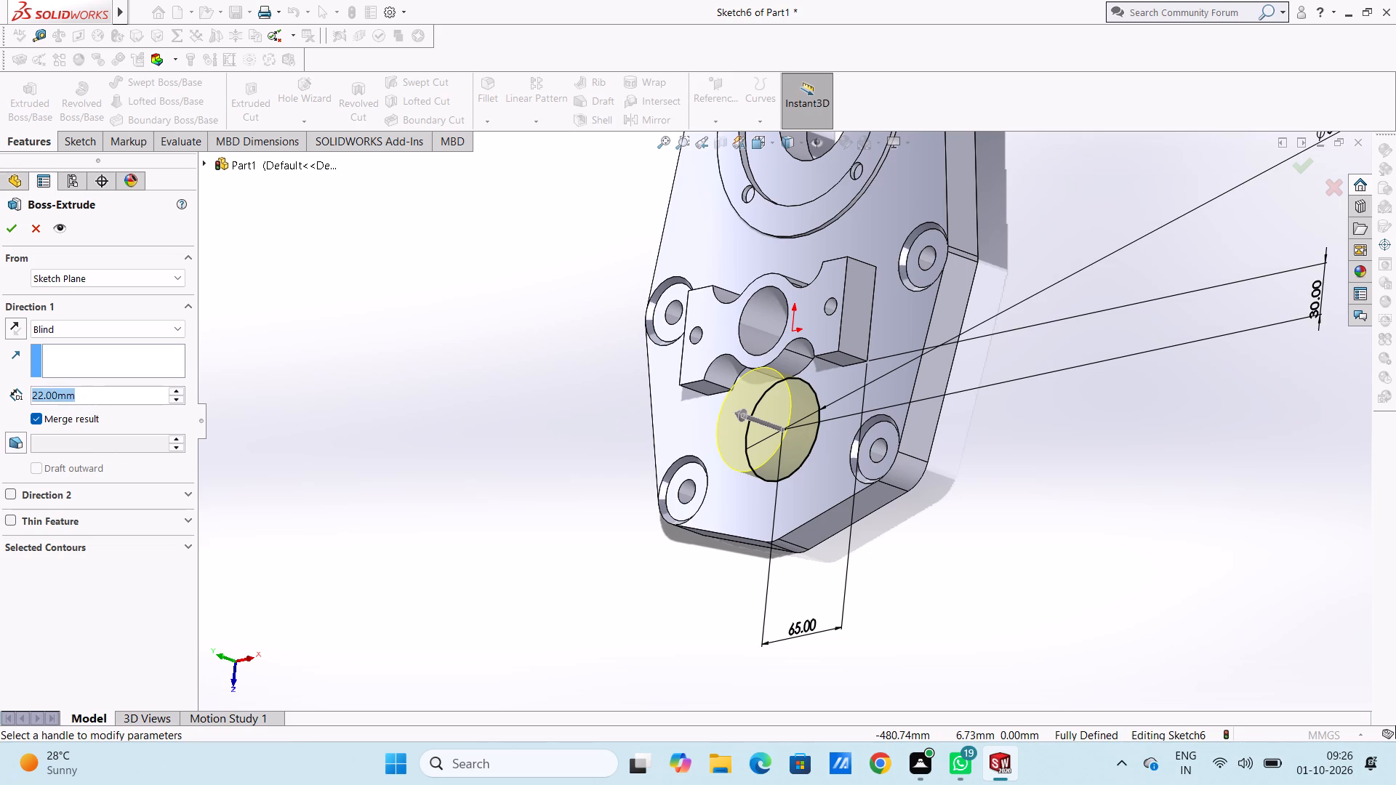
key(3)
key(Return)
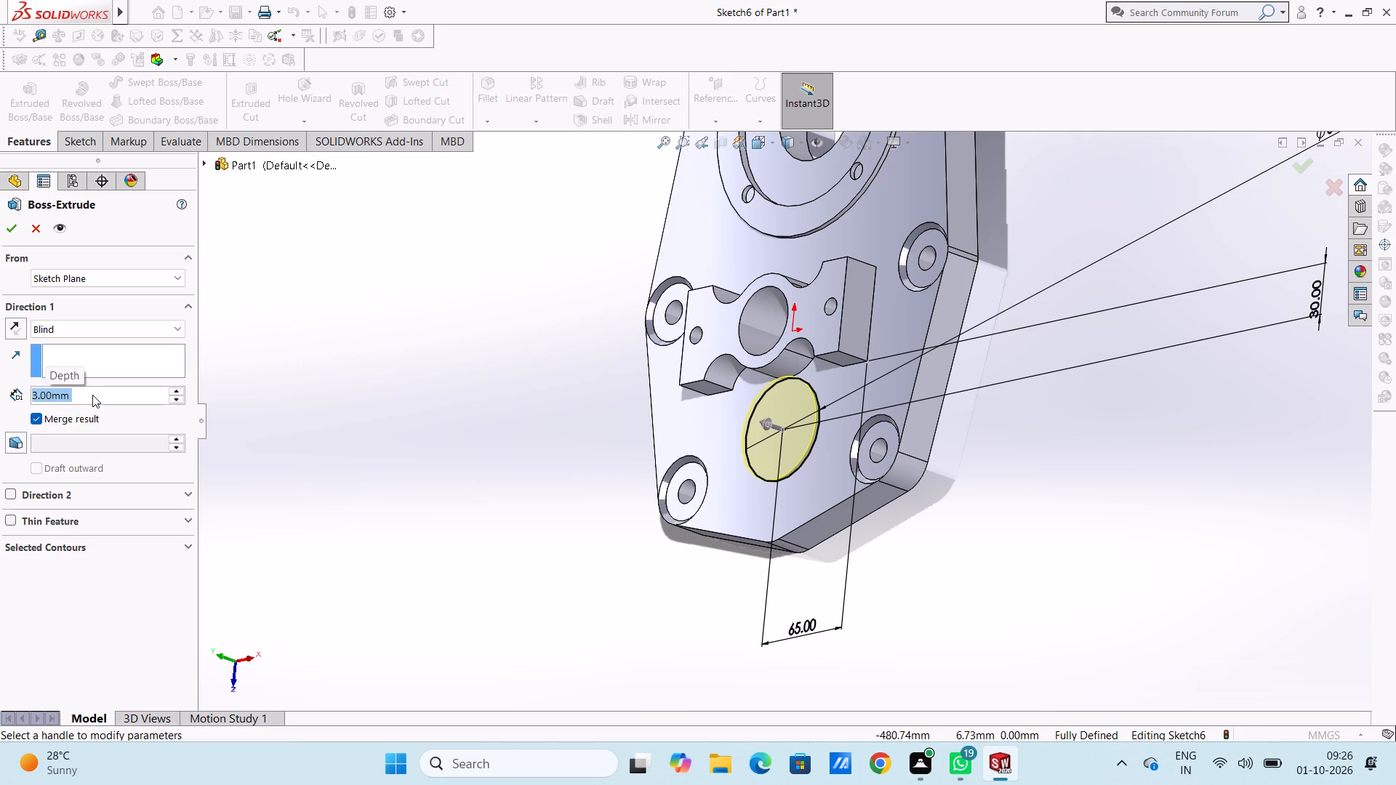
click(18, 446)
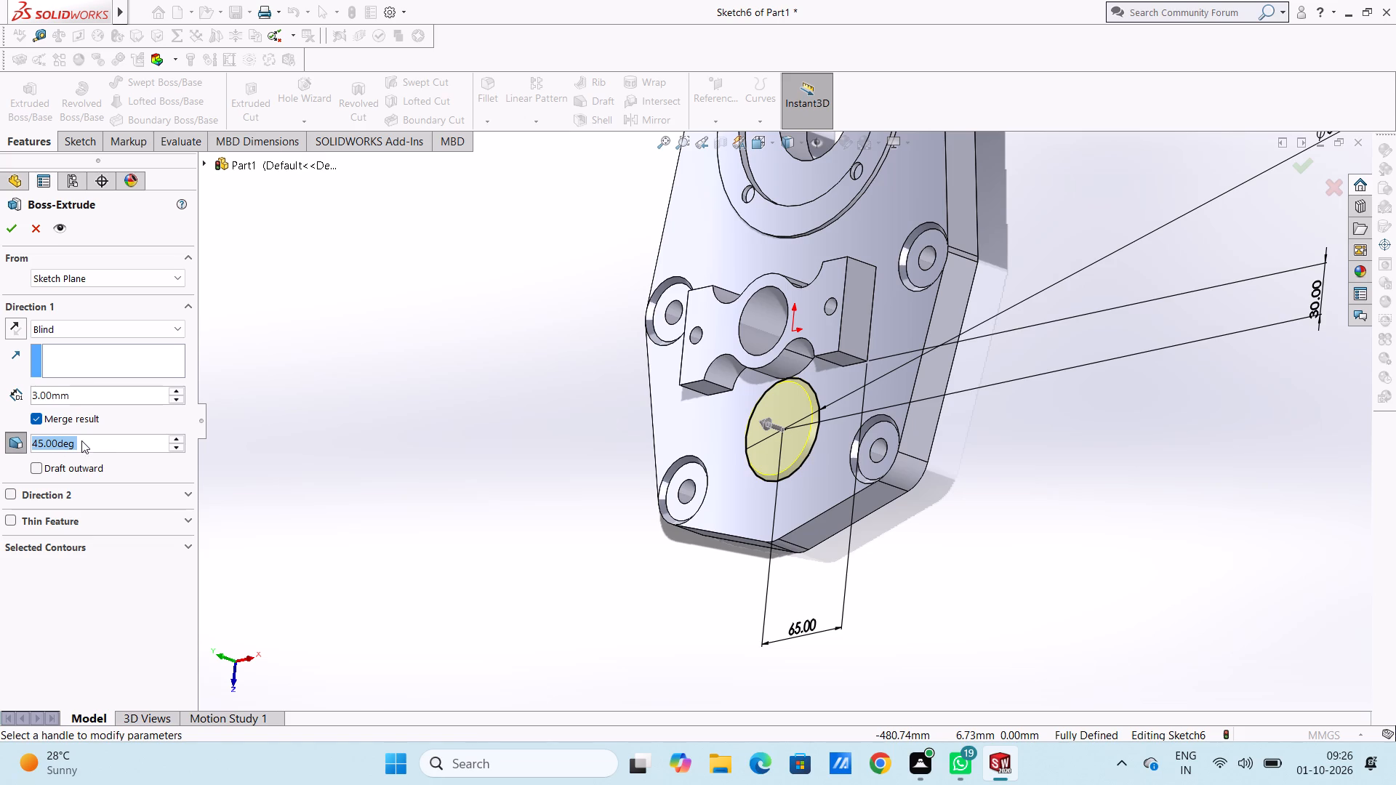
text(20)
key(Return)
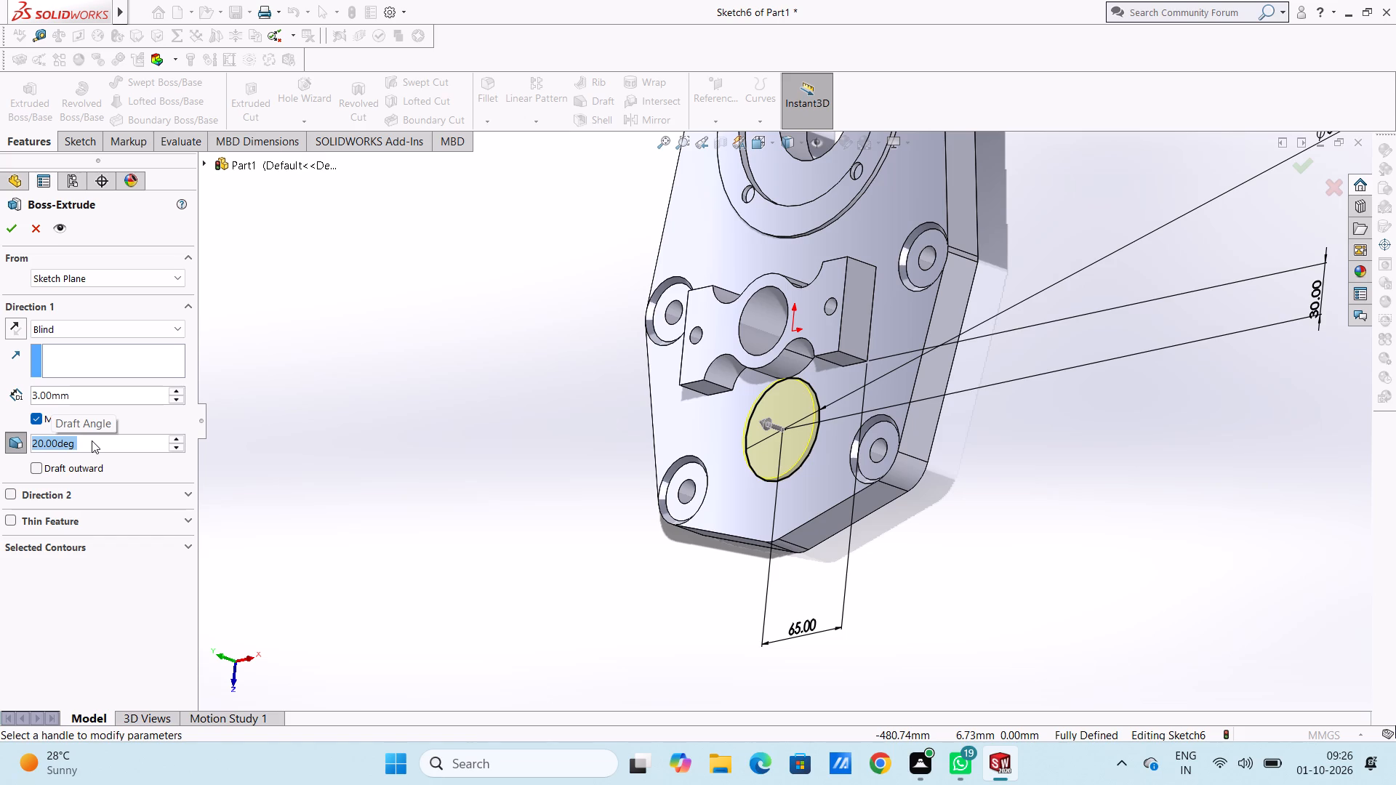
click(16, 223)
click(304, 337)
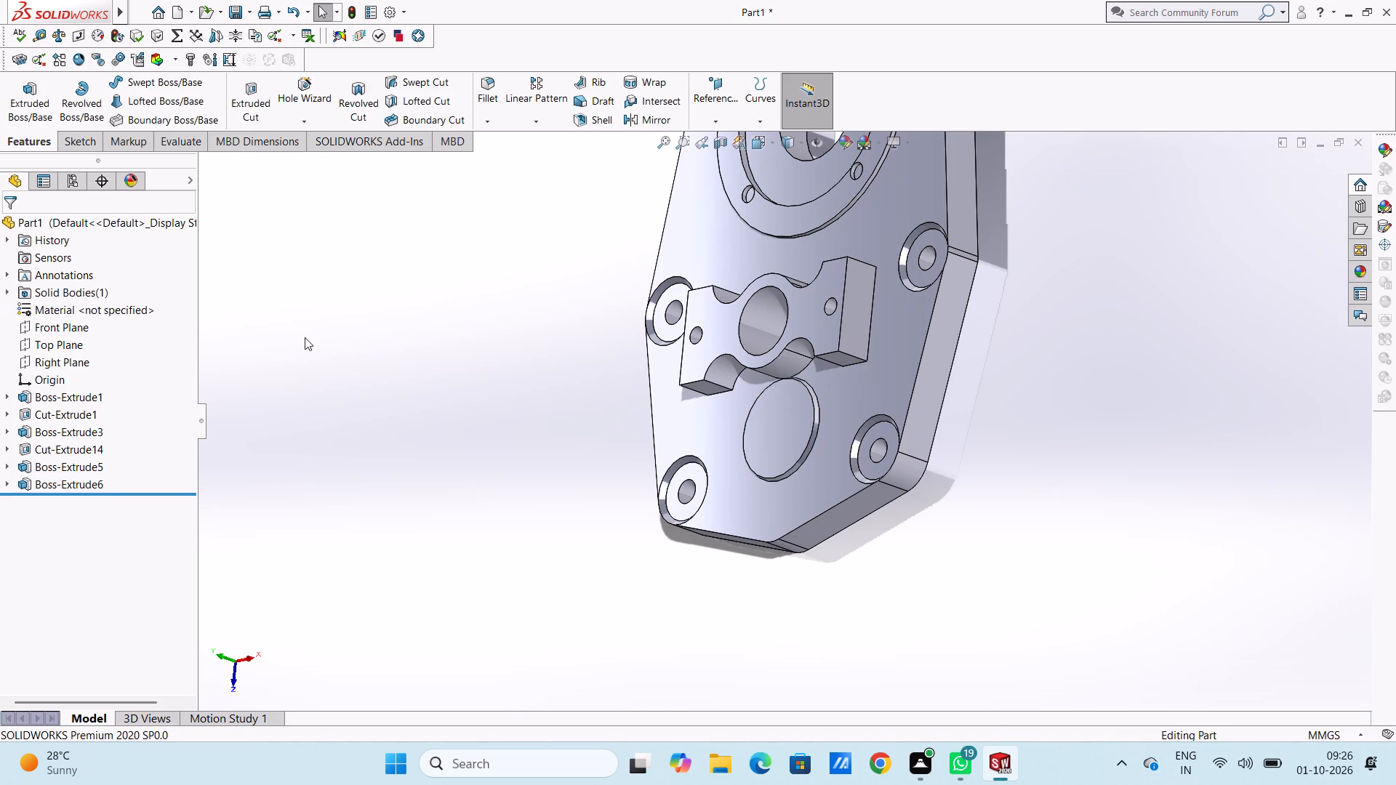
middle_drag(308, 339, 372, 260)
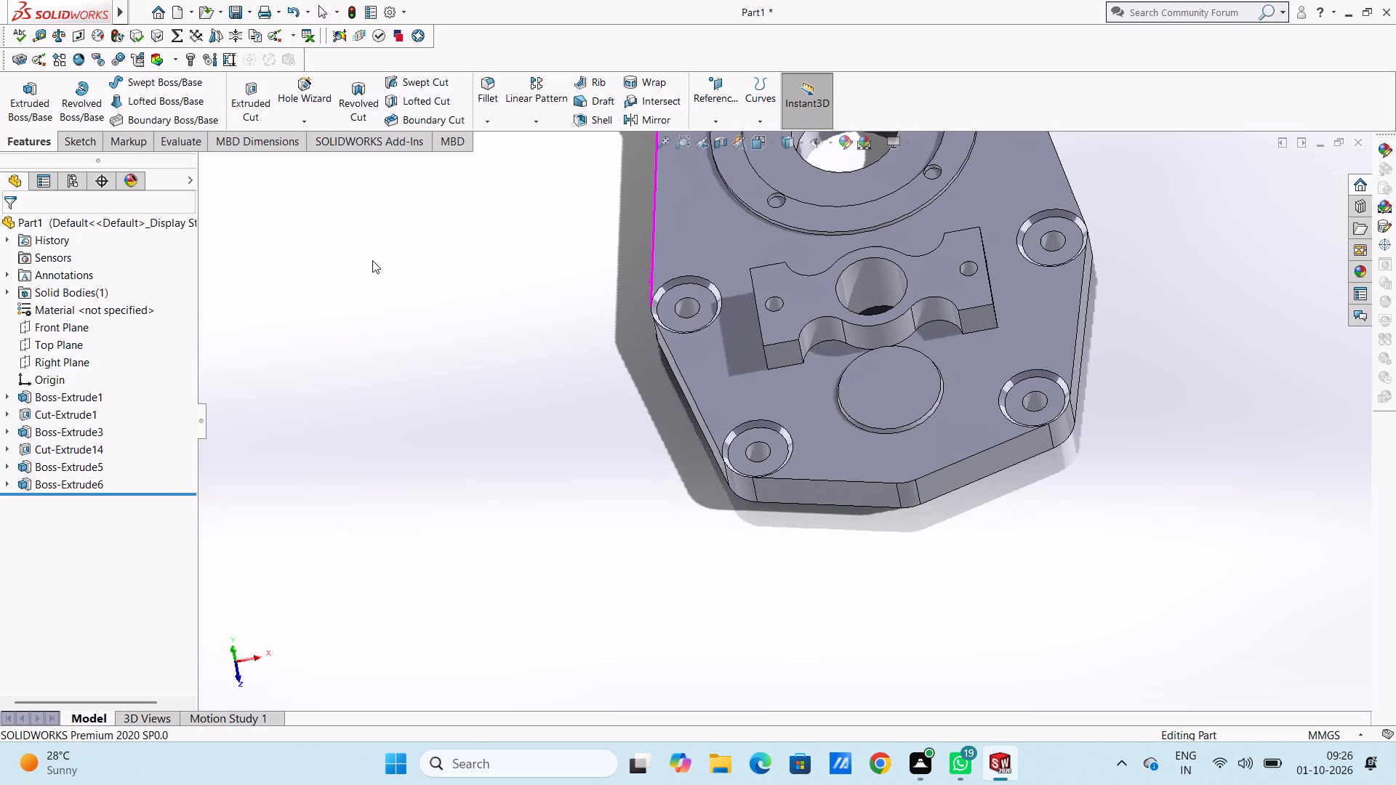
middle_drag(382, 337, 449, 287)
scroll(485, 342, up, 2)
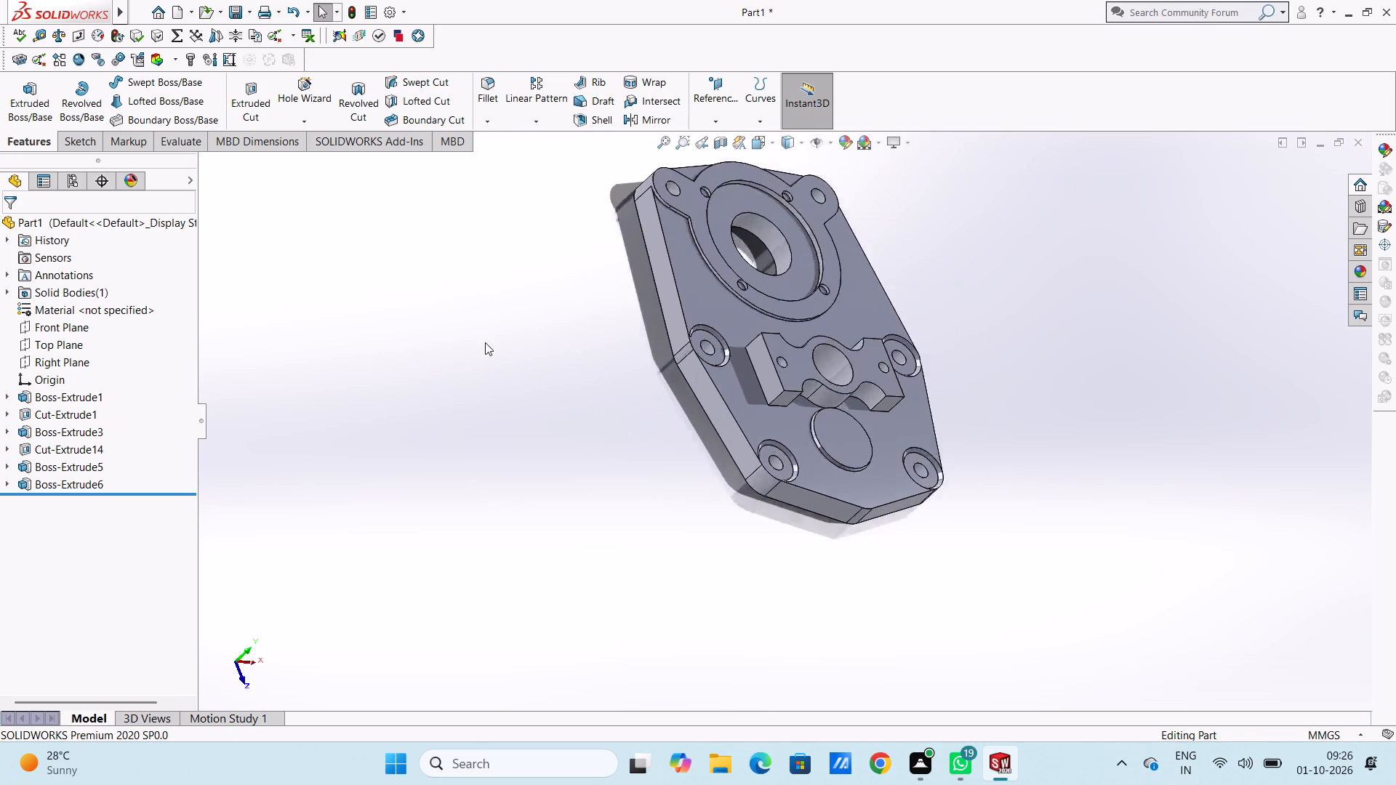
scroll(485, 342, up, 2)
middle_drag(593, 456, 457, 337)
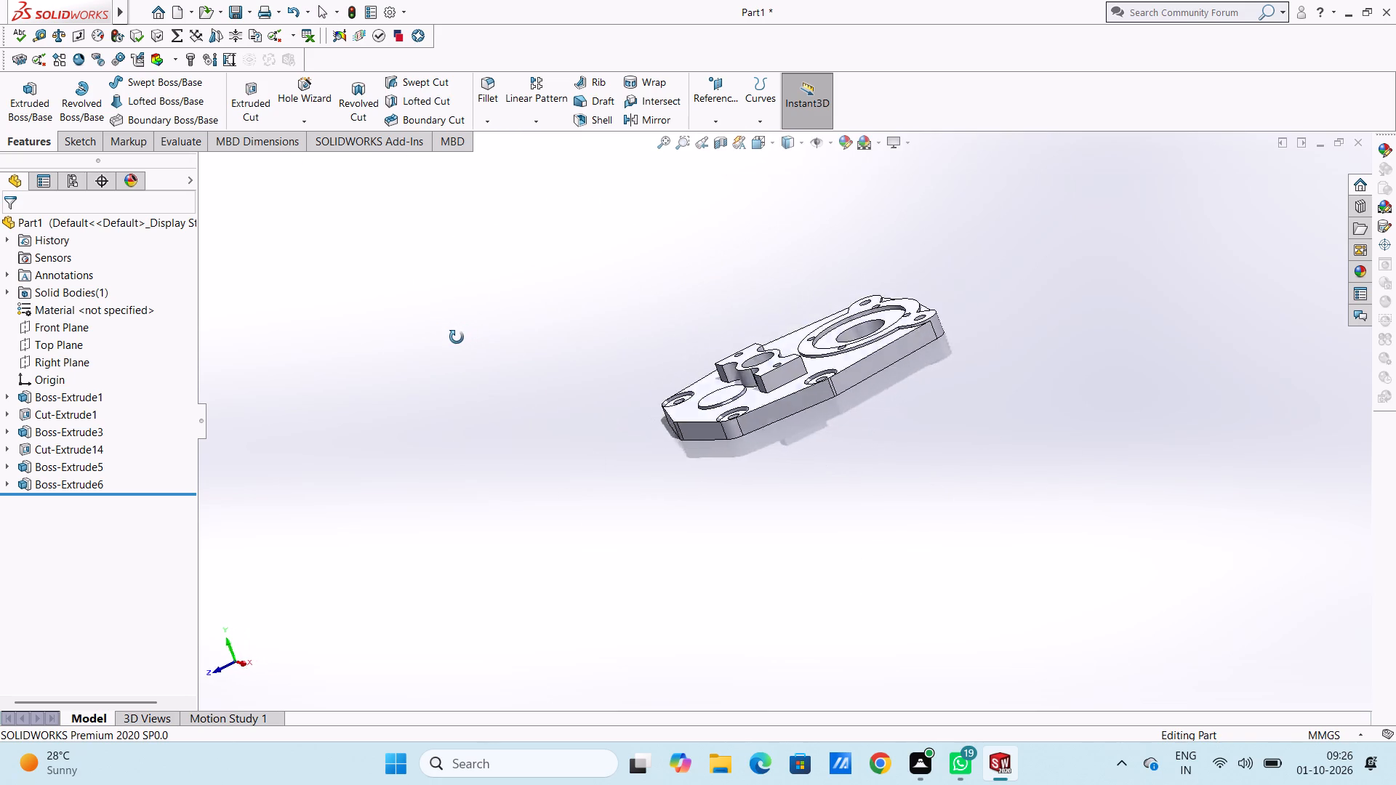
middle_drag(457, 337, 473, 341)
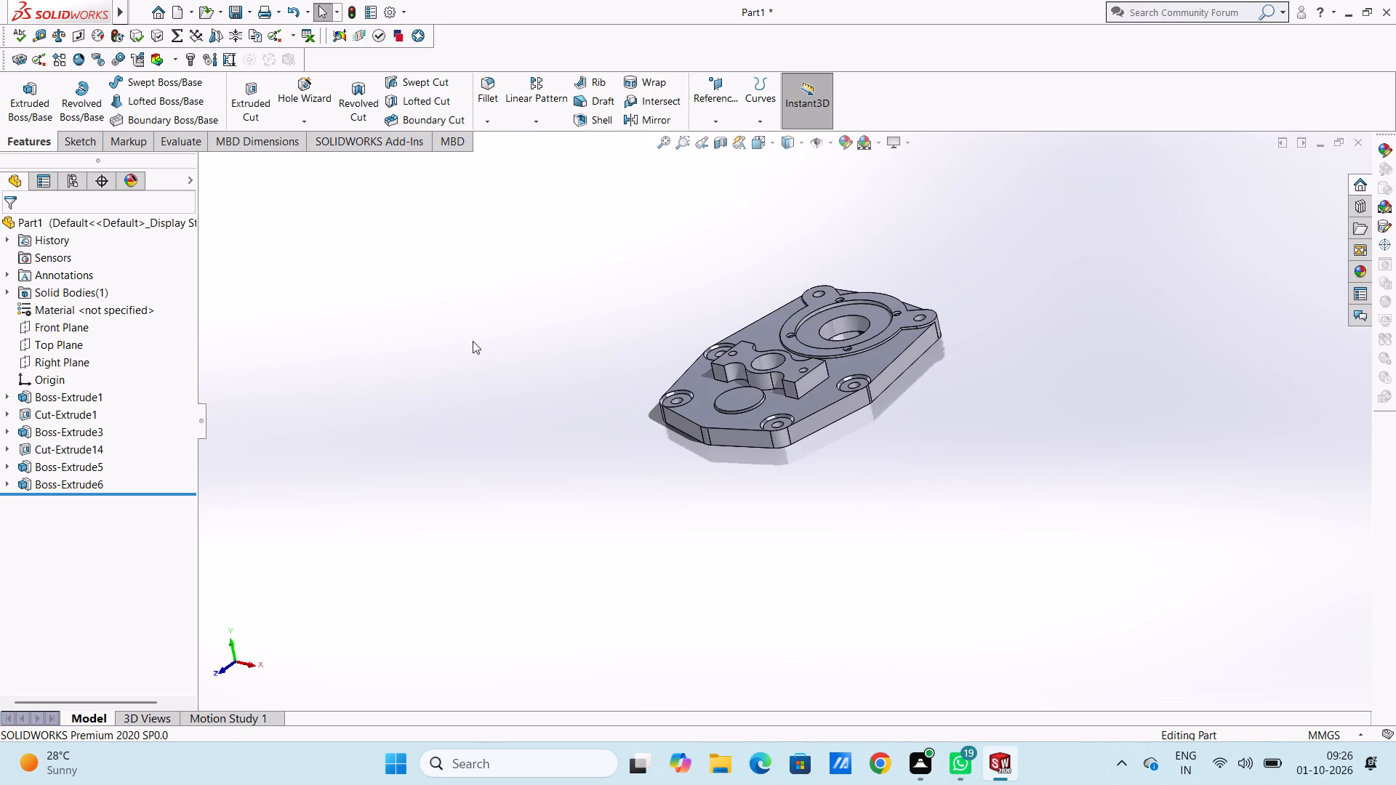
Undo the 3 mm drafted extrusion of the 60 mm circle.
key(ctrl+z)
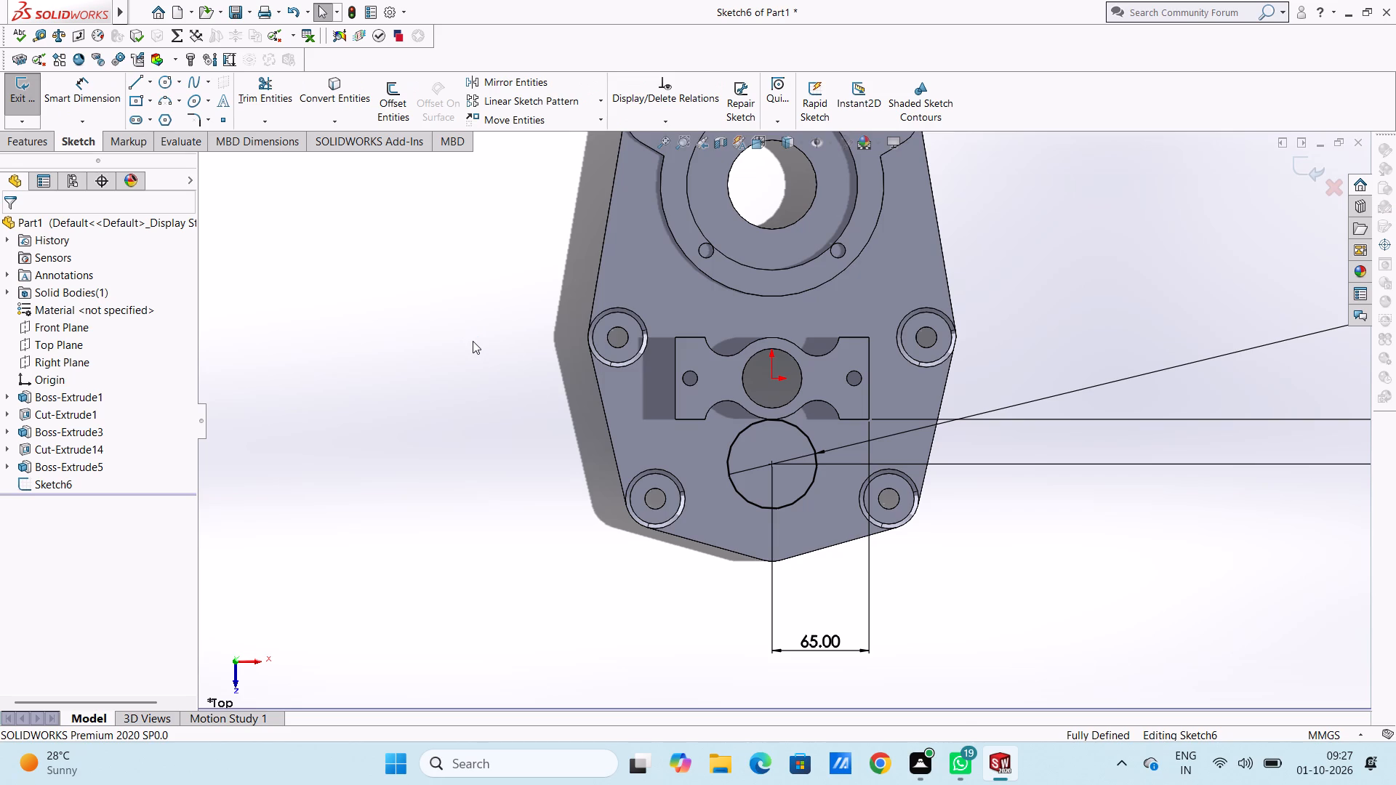
Extrude the 60 mm circle below the raised boss as a blind boss 2 mm high with a 20° draft.
click(28, 147)
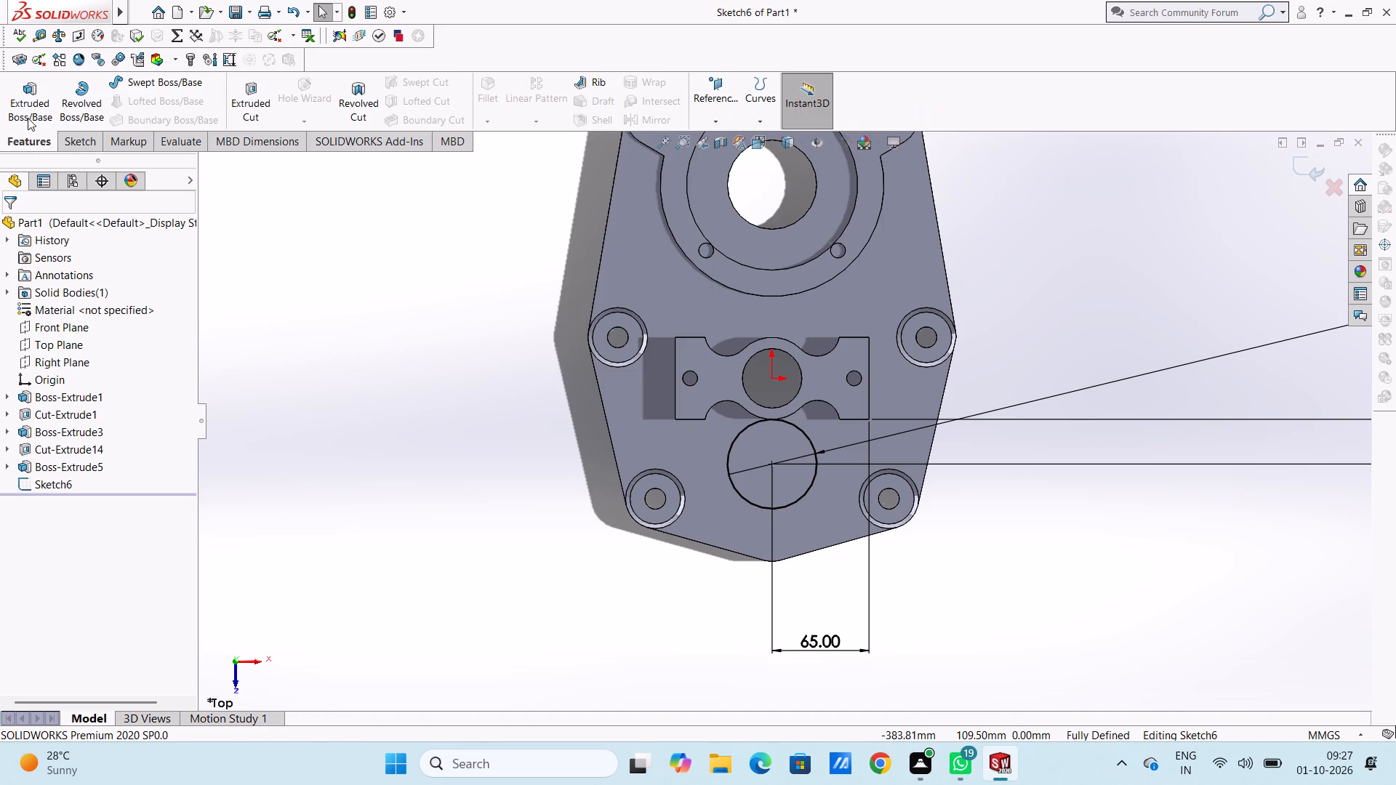
click(29, 106)
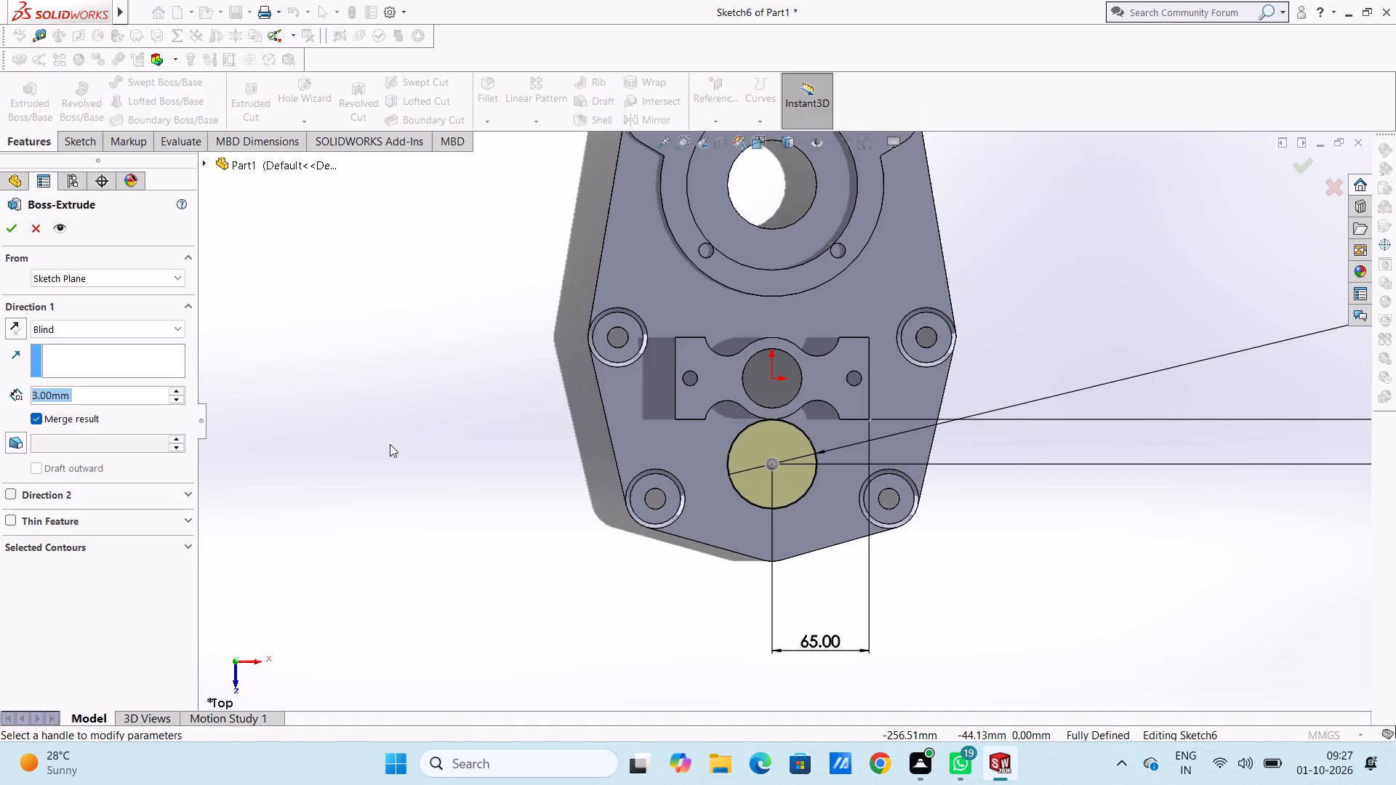
key(2)
key(Return)
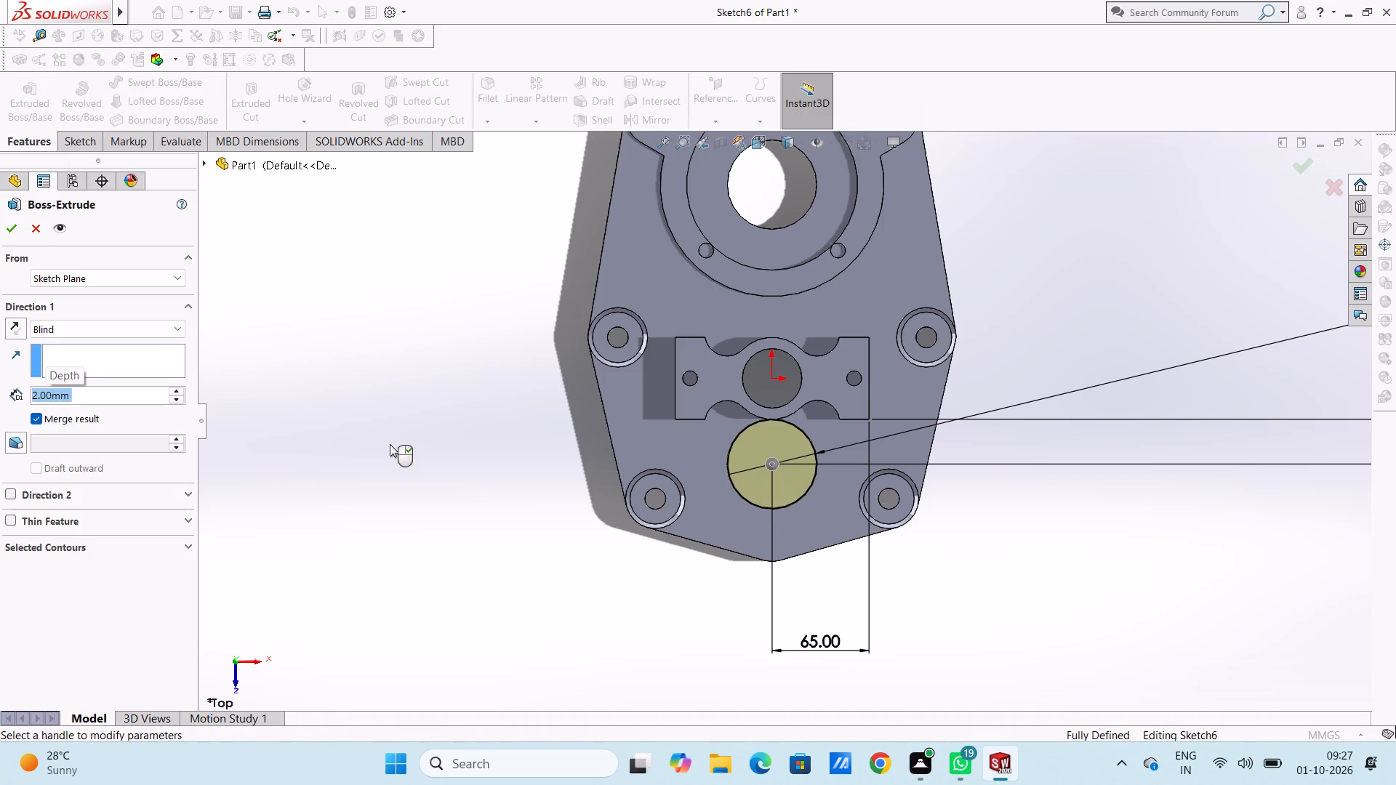
click(10, 445)
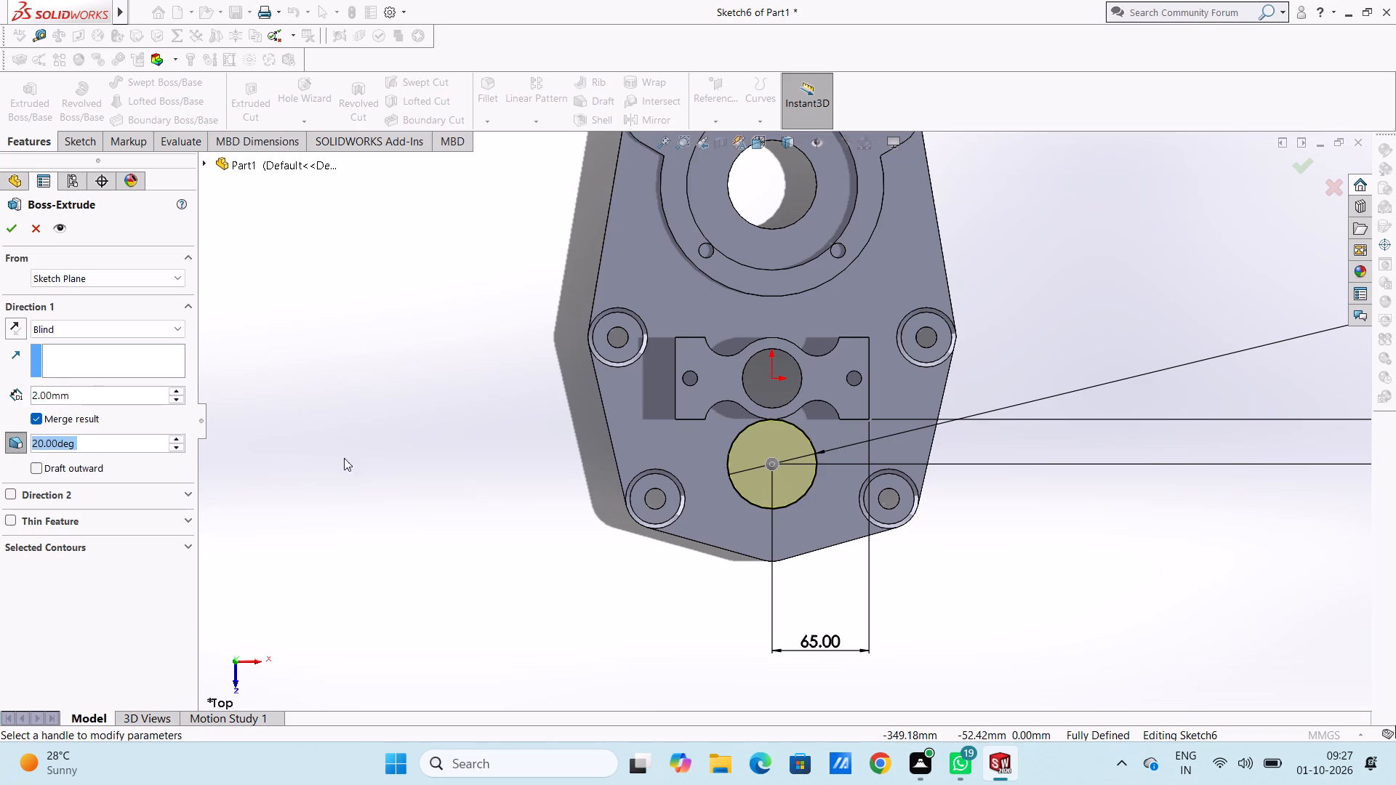
scroll(587, 460, up, 3)
middle_drag(602, 468, 523, 402)
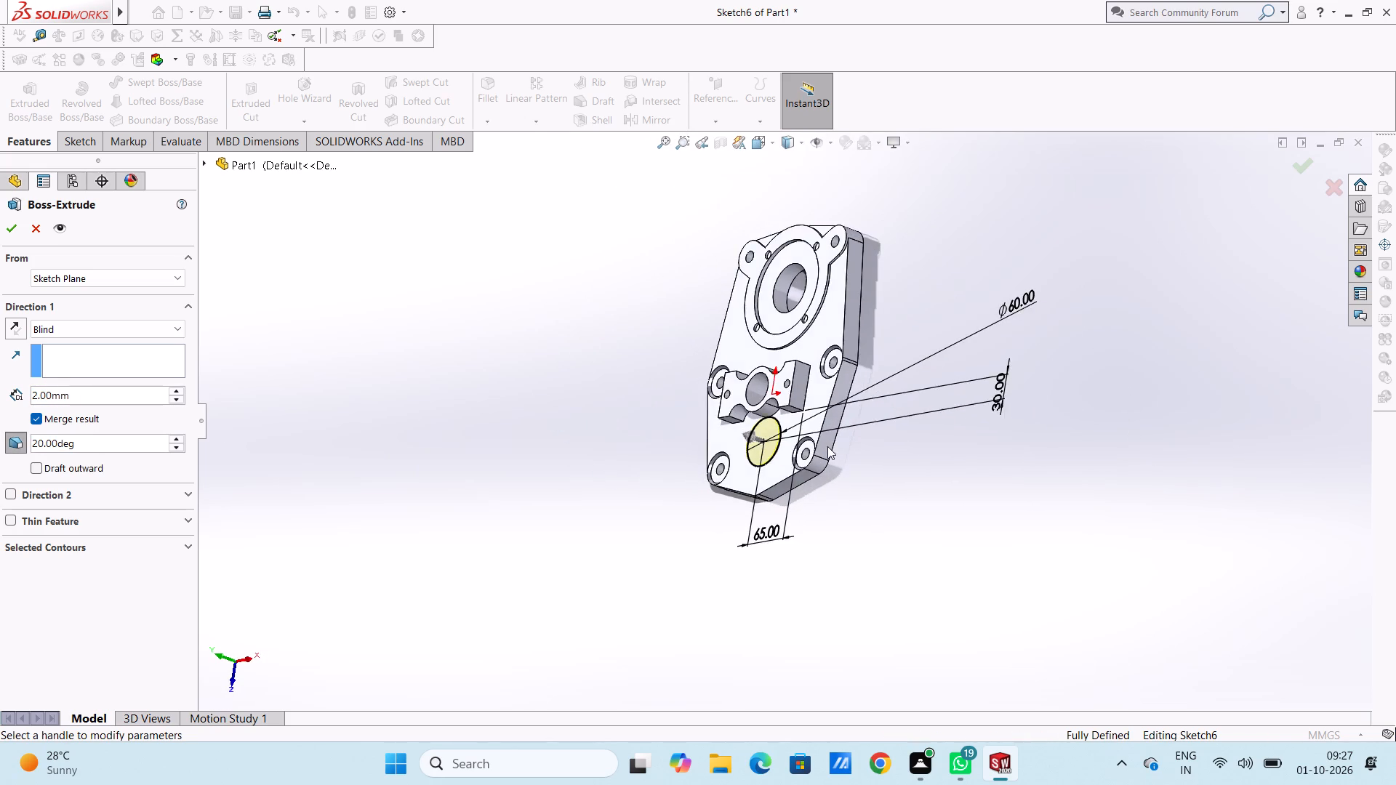
scroll(827, 446, down, 5)
scroll(620, 436, down, 2)
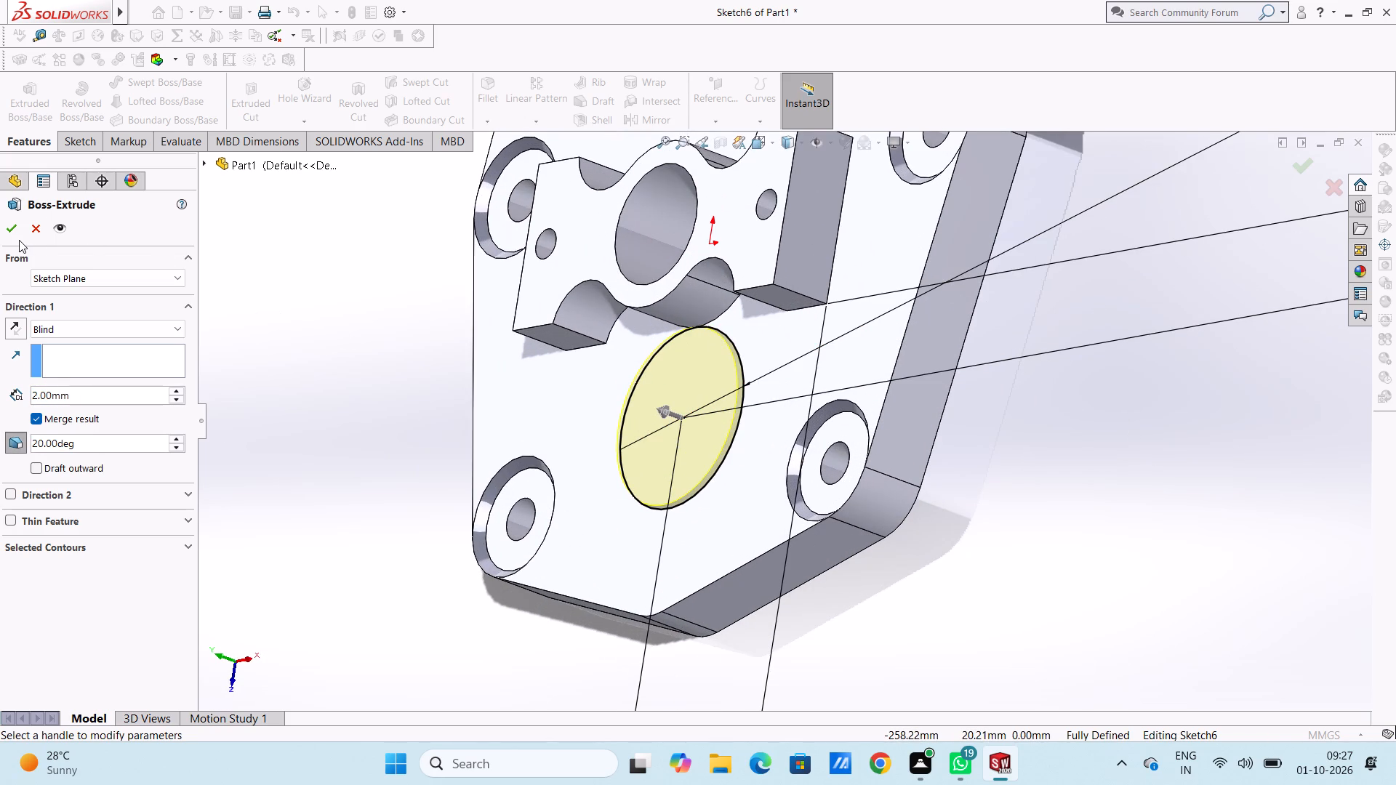
click(15, 233)
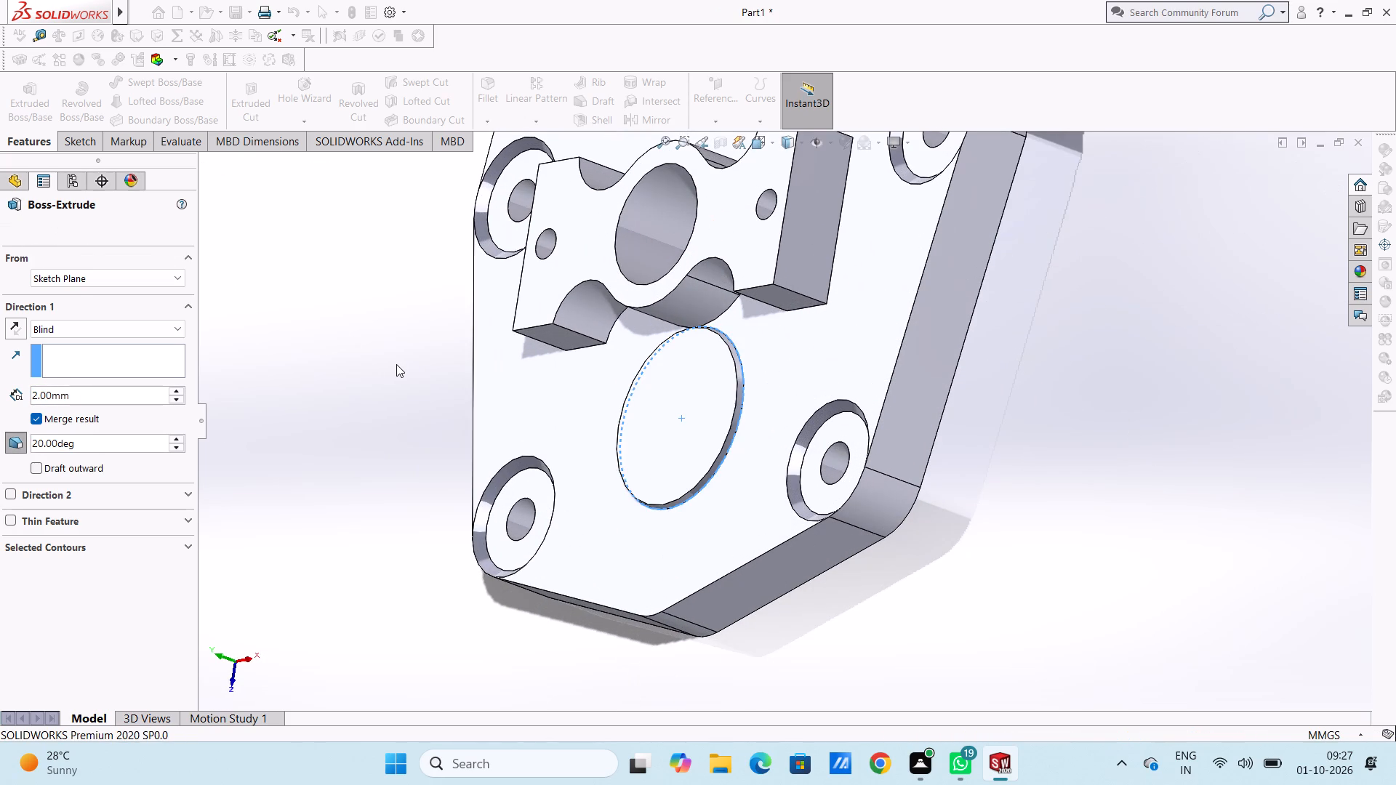
click(397, 365)
scroll(397, 365, up, 3)
middle_drag(422, 376, 555, 336)
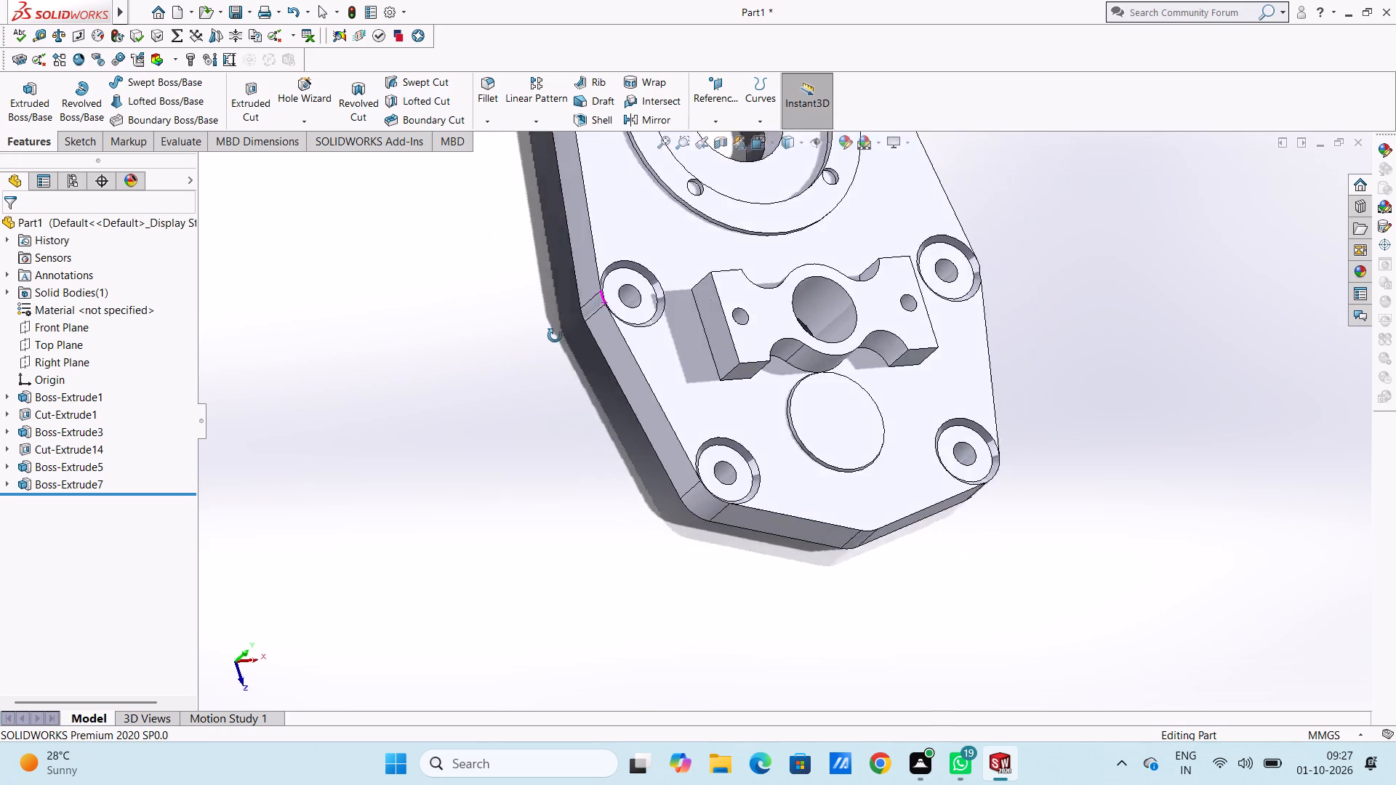
middle_drag(555, 336, 528, 319)
key(ctrl+5)
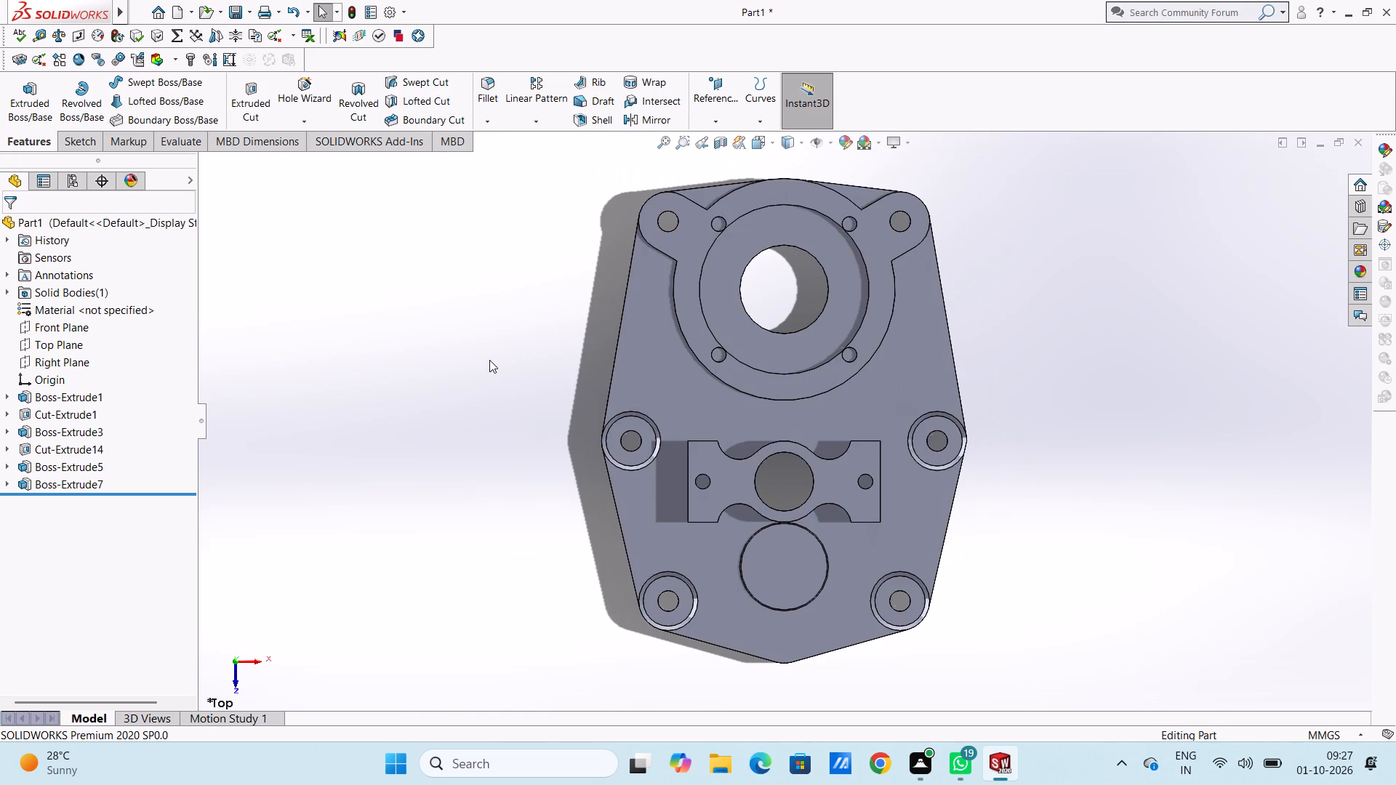
Start a sketch on the round pad's top face and draw a circle of 5 mm radius at the pad's centre.
click(793, 584)
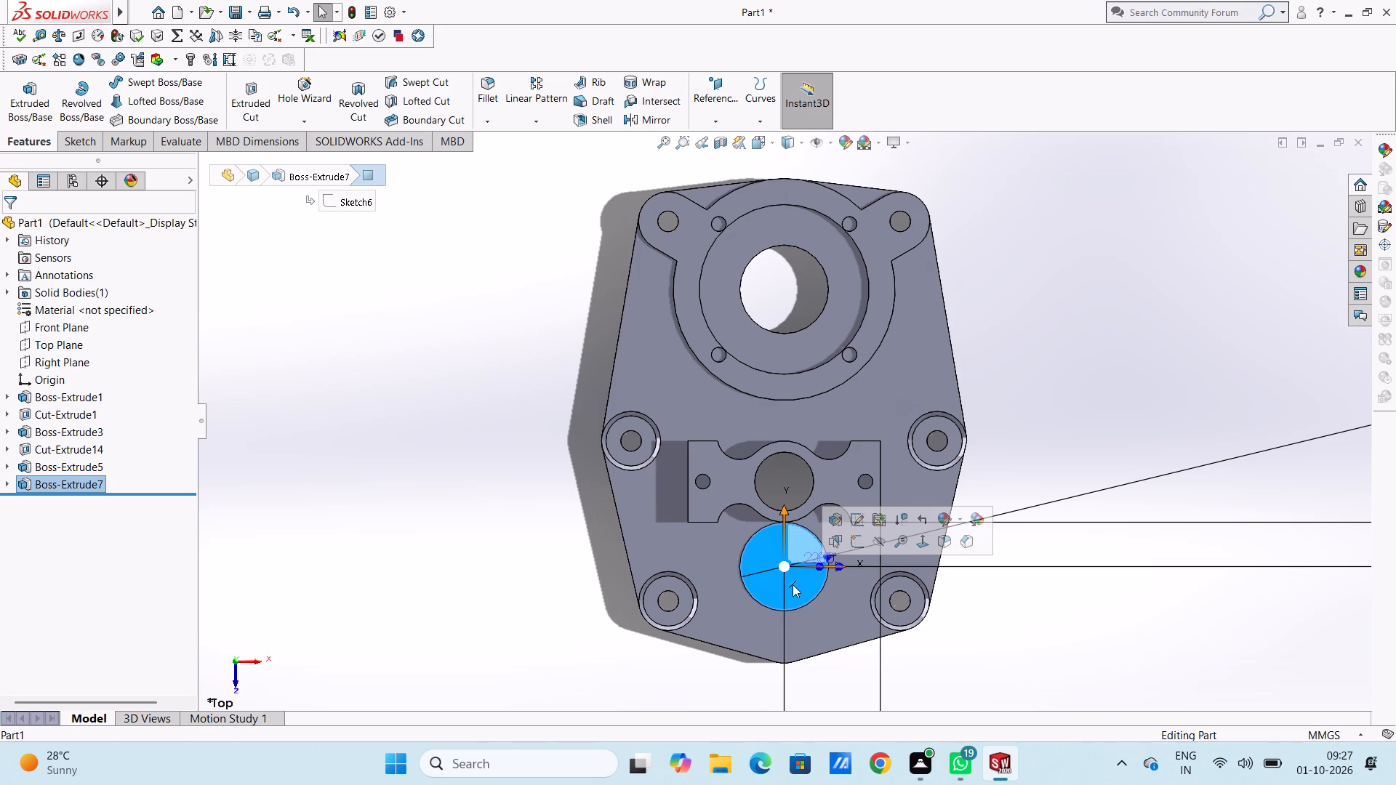
click(848, 547)
click(575, 573)
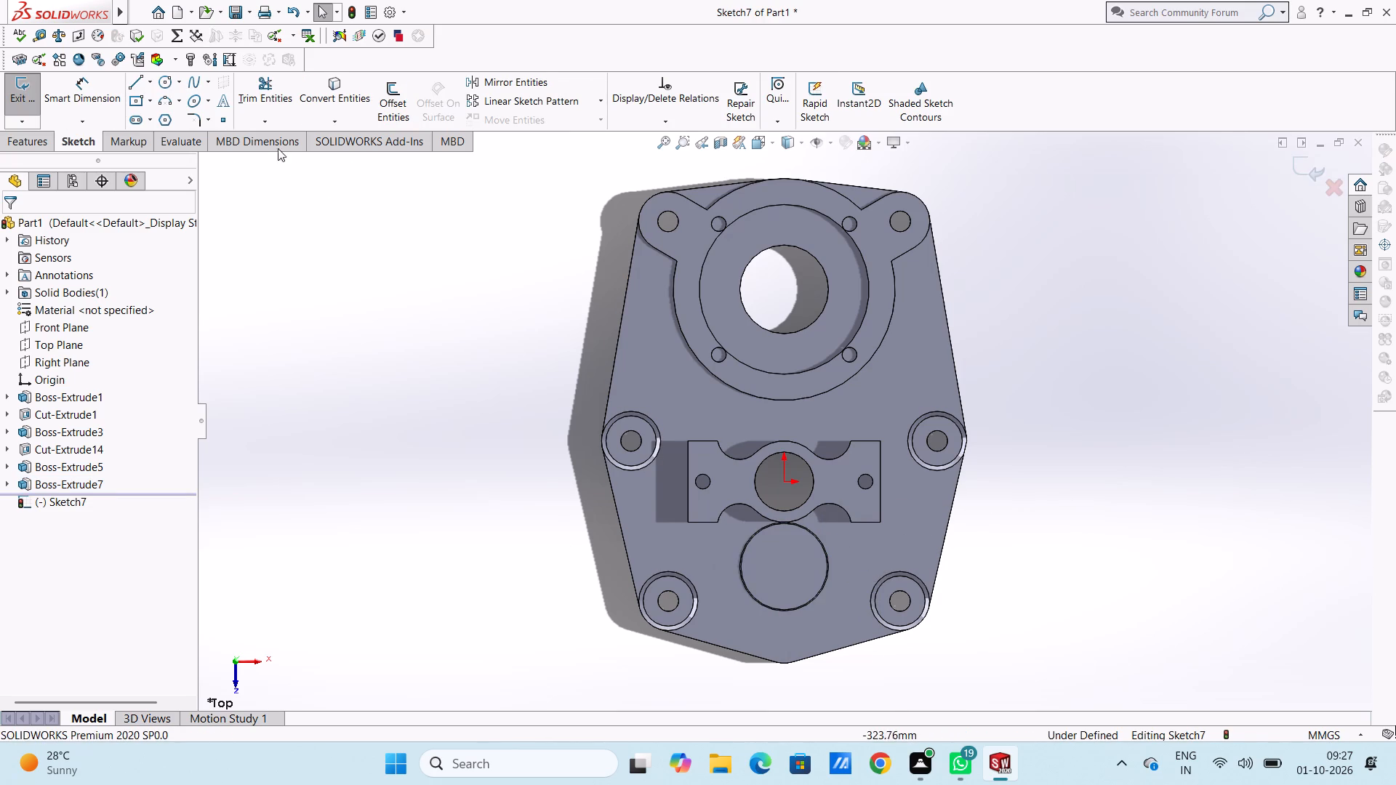
click(163, 84)
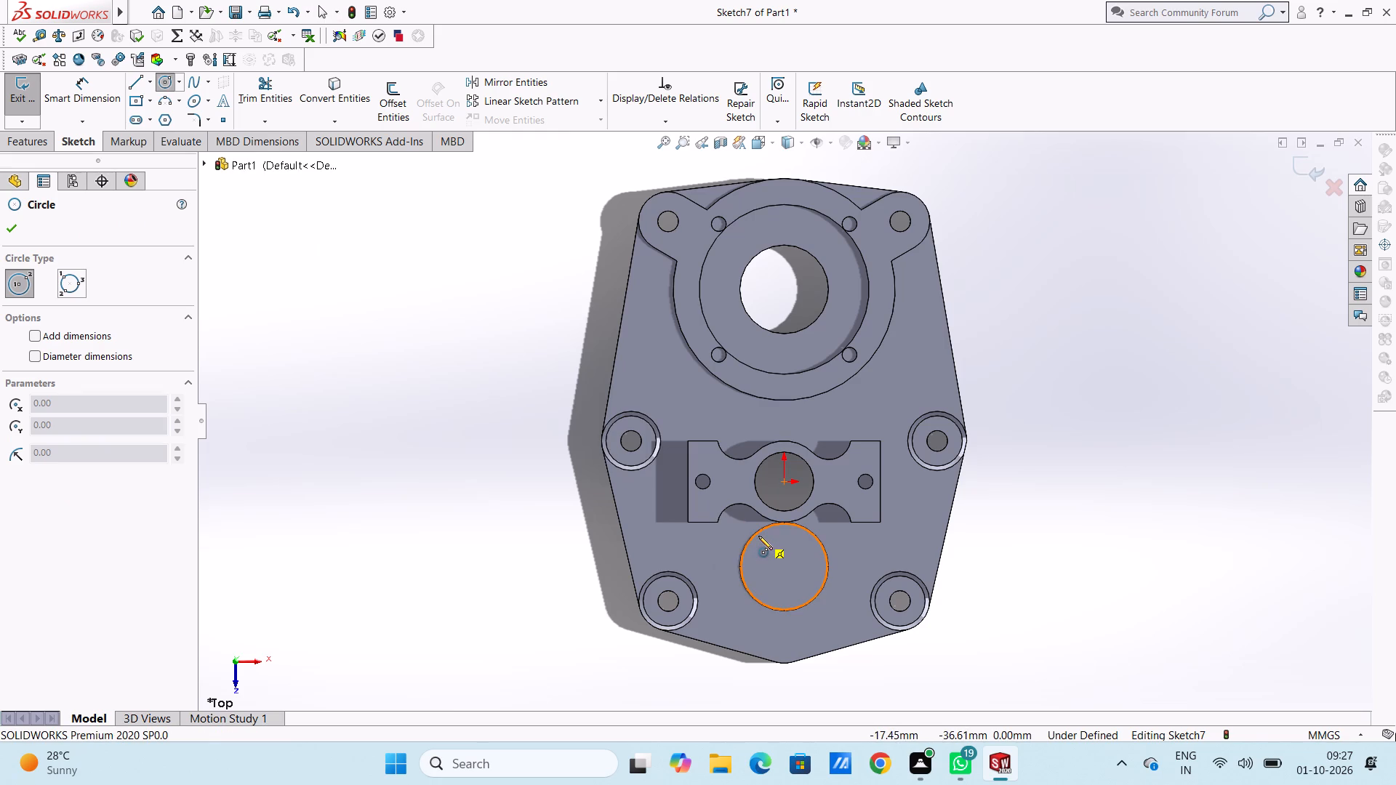
click(783, 564)
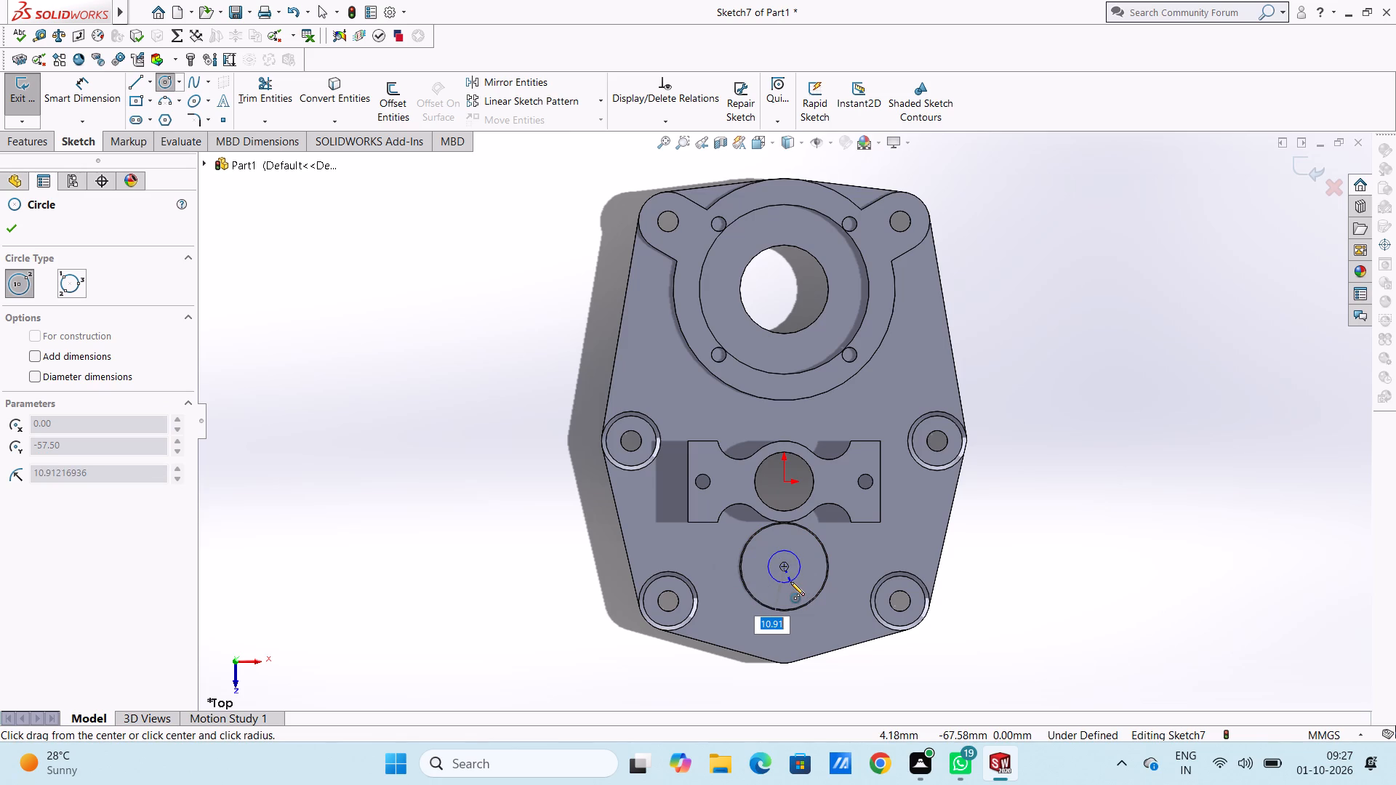
key(5)
key(Return)
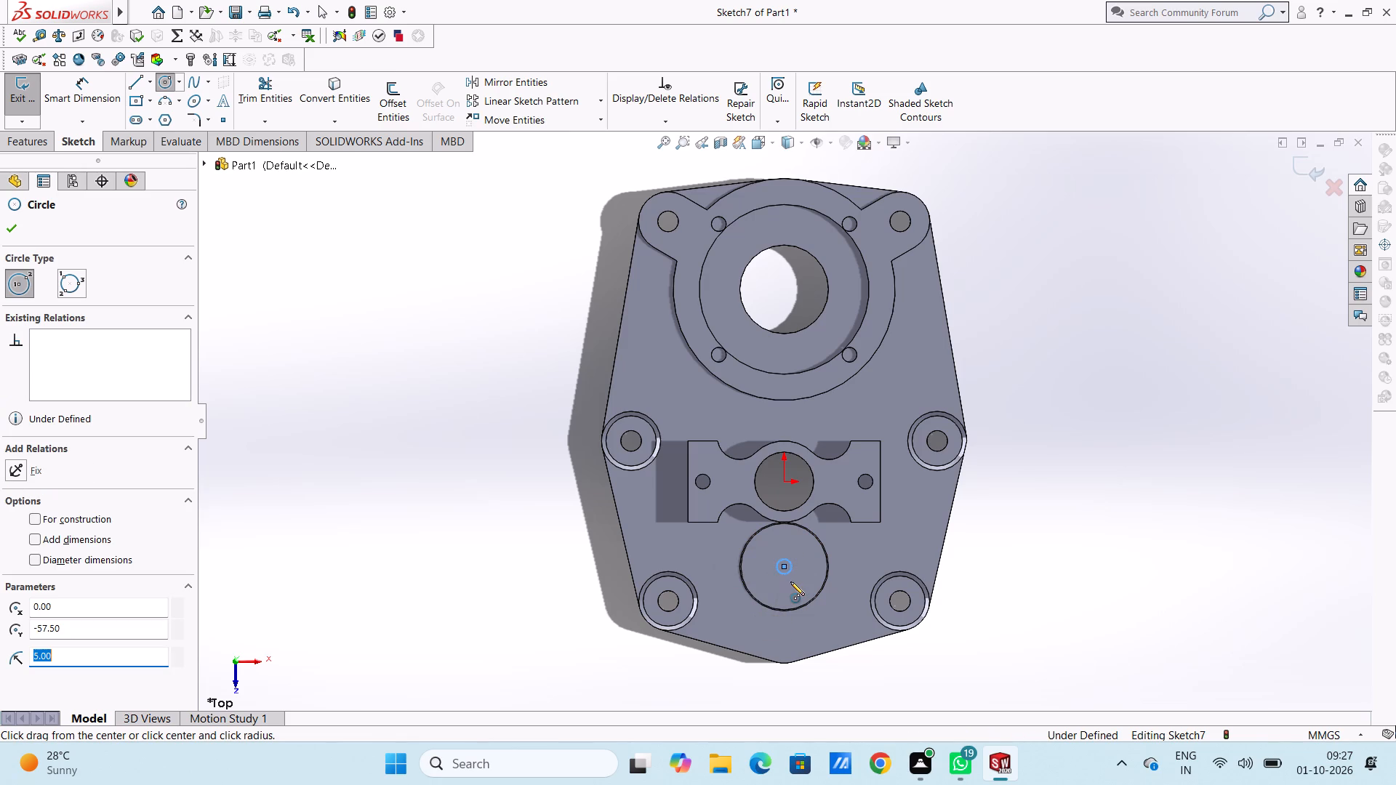
click(17, 223)
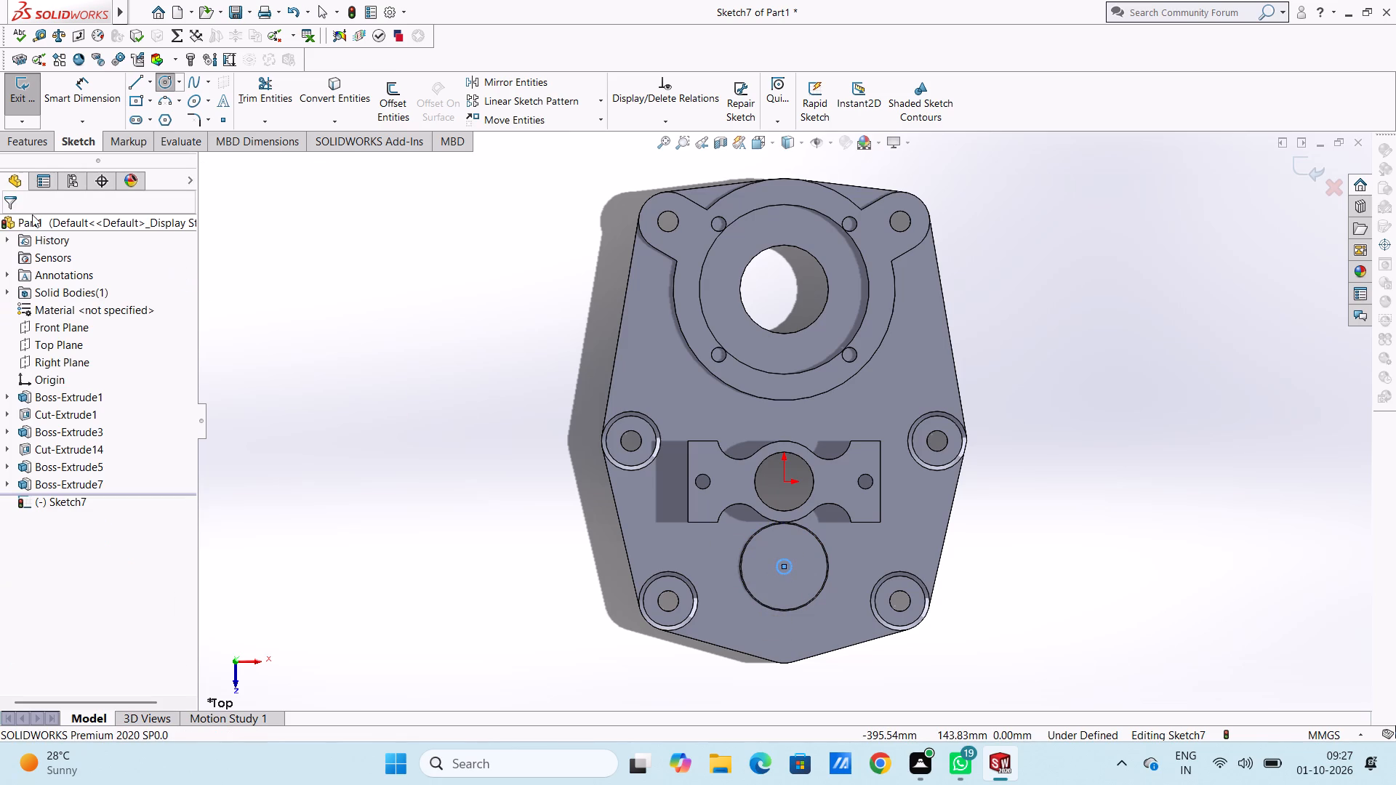
Dimension the small centre circle's diameter at 12 mm.
click(102, 89)
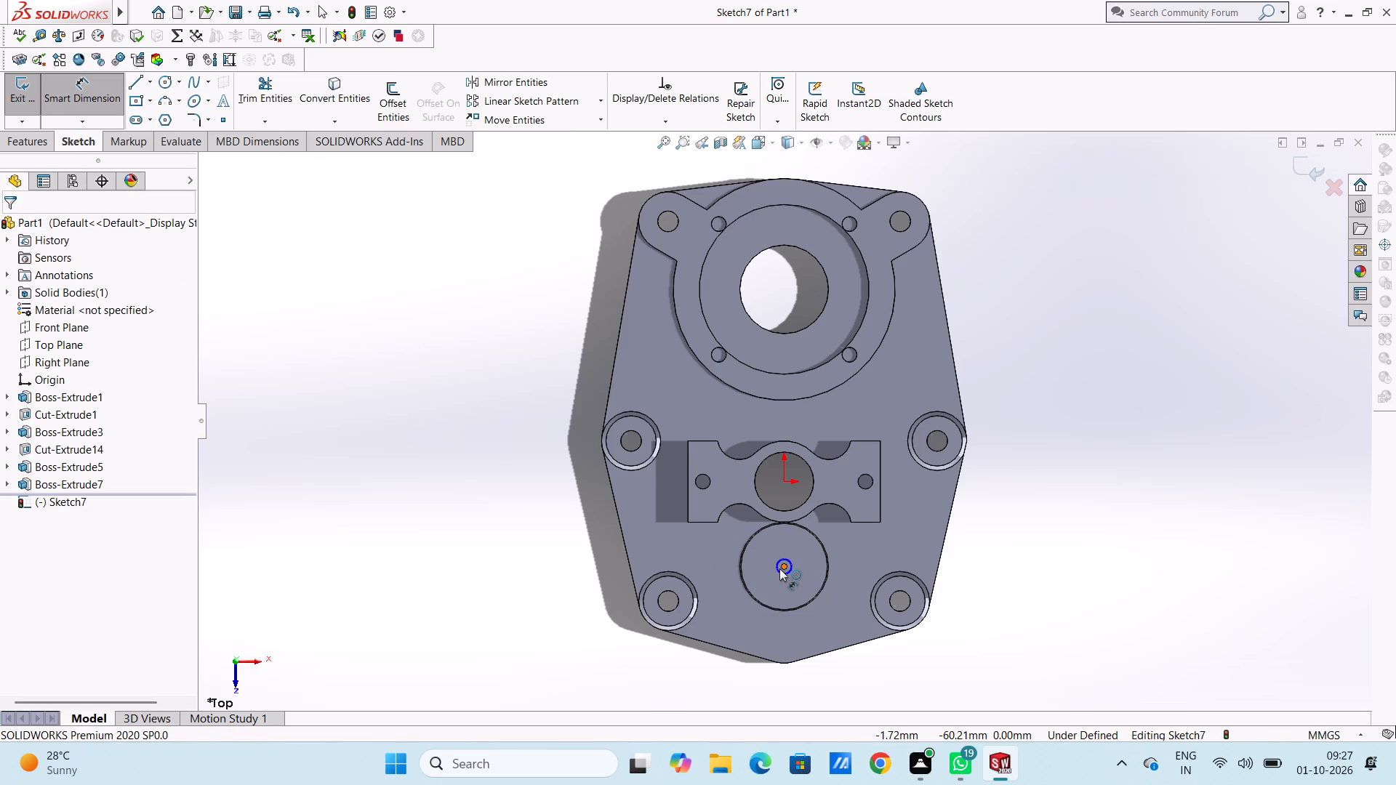
click(786, 572)
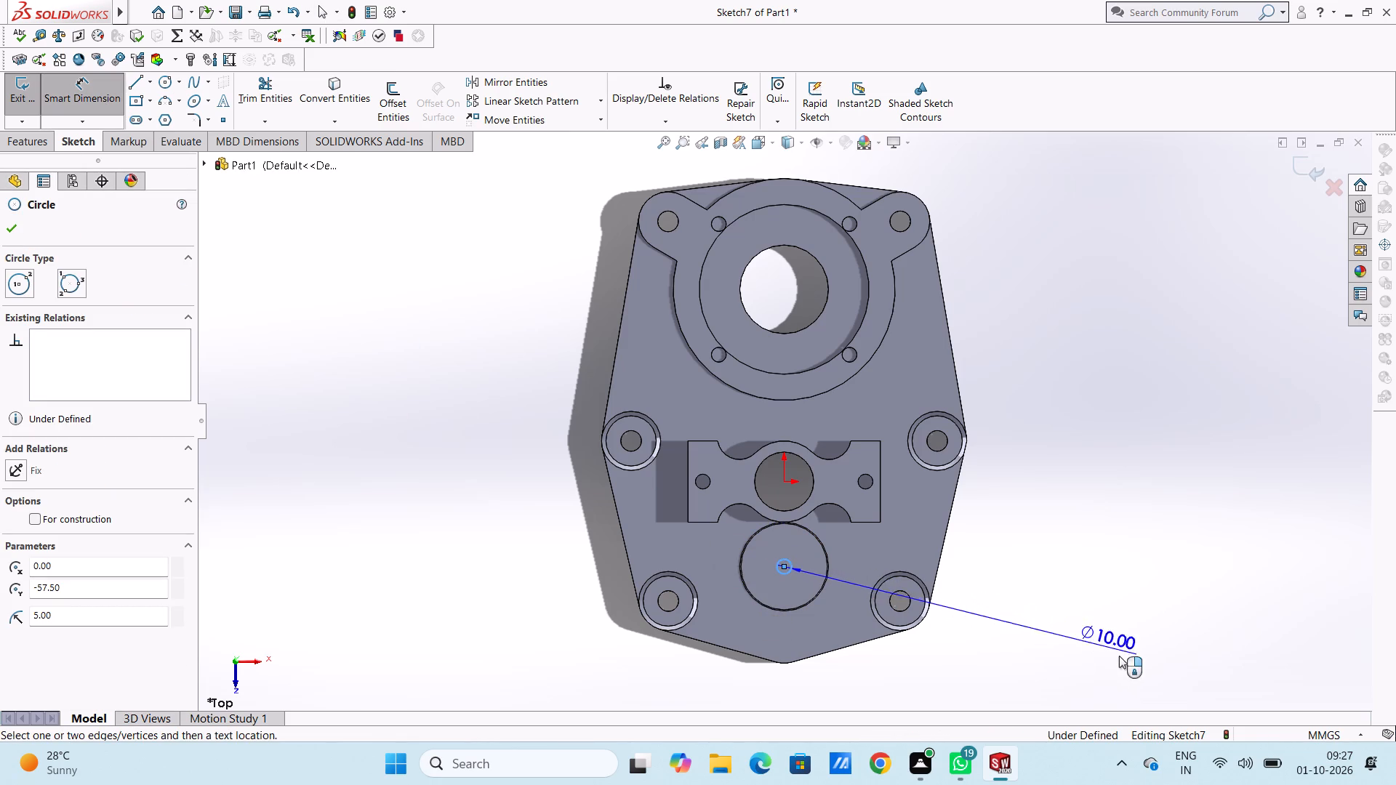
click(1127, 661)
text(12)
key(Return)
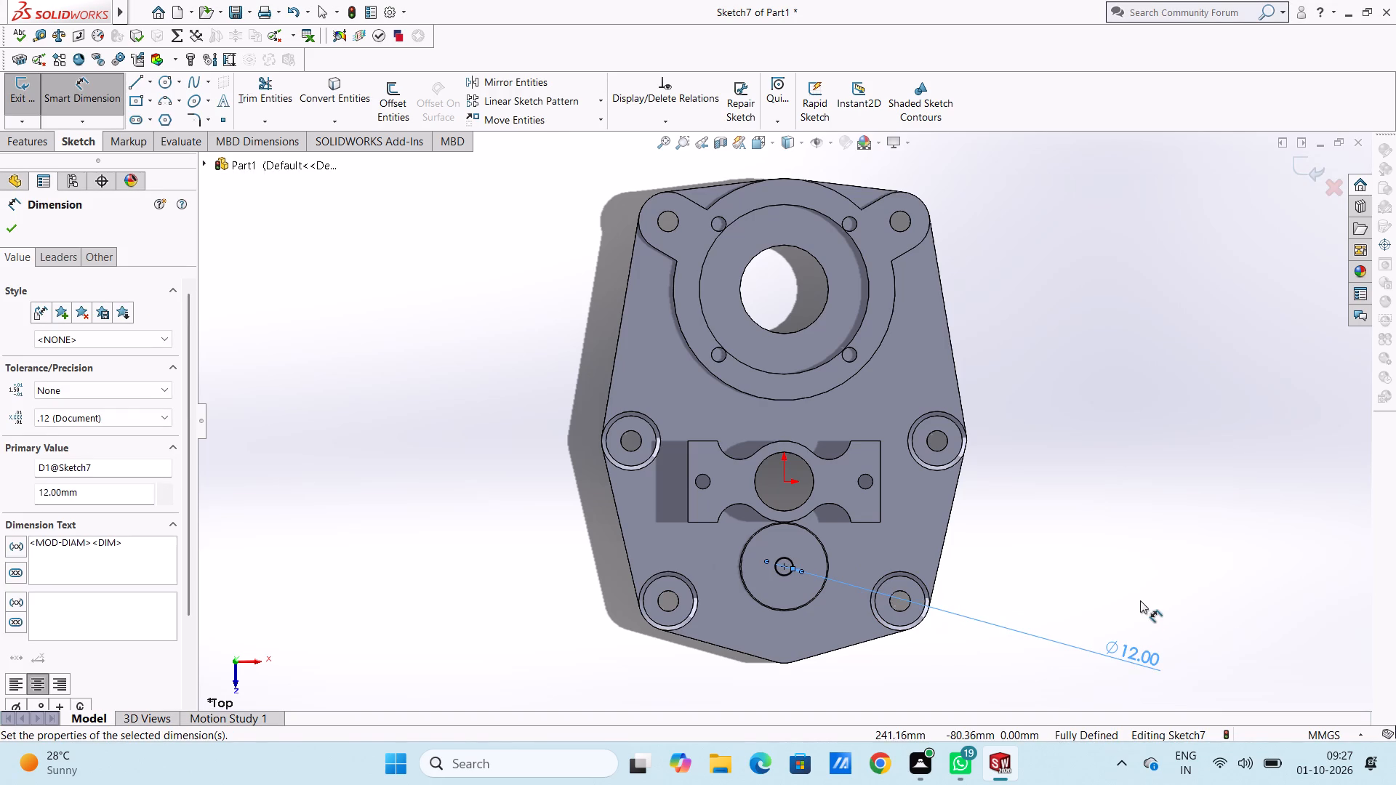
click(1140, 600)
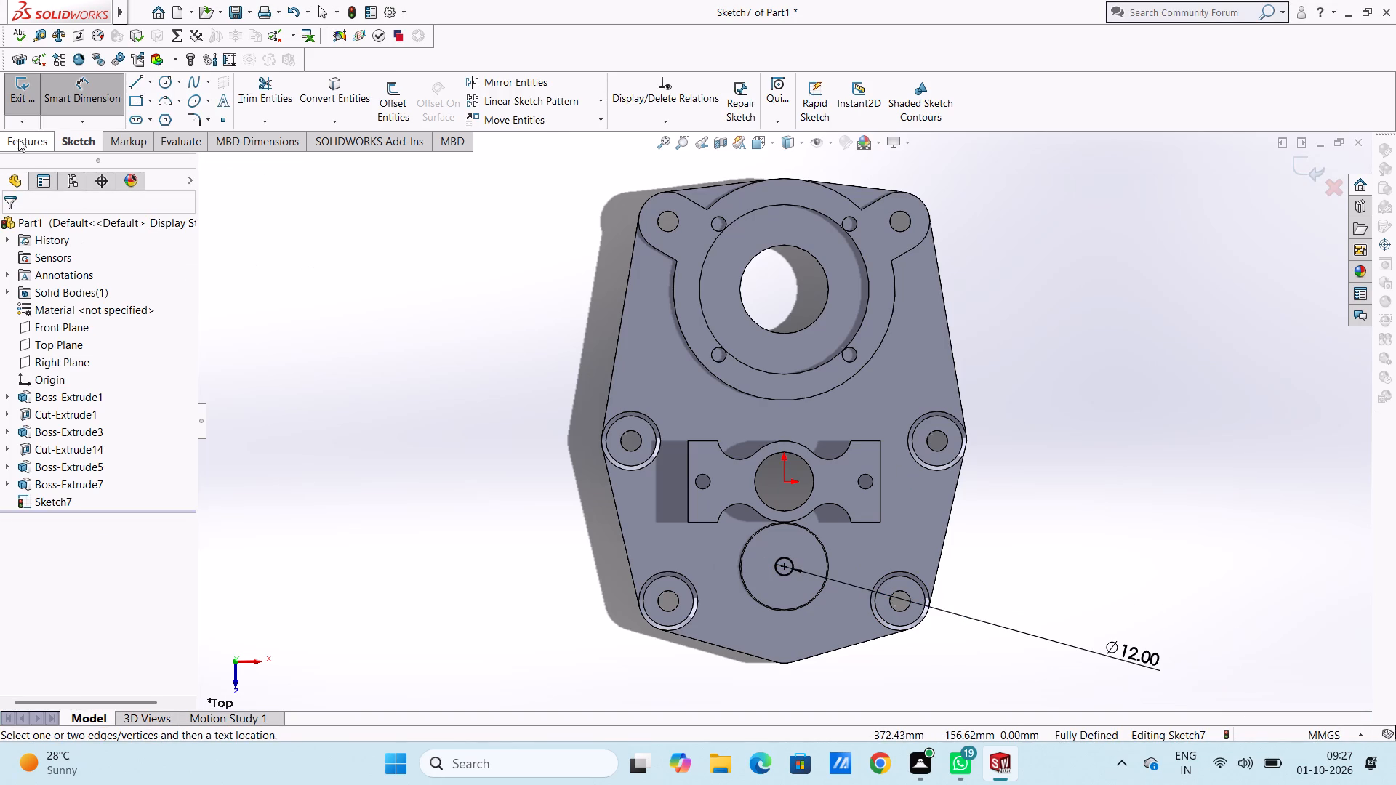
Cut the 12 mm circle through all of the round pad and cover plate with an Extruded Cut.
click(31, 135)
click(258, 104)
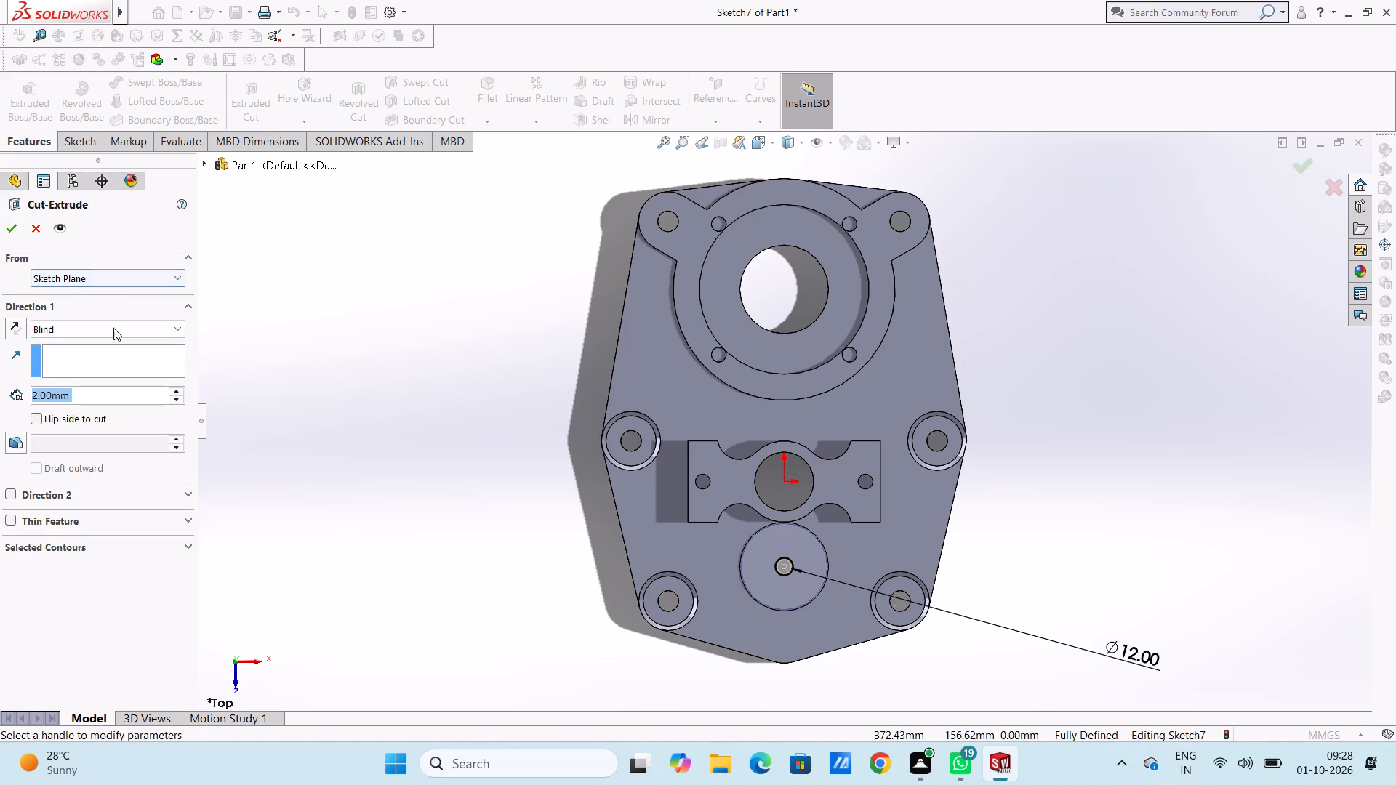
click(113, 328)
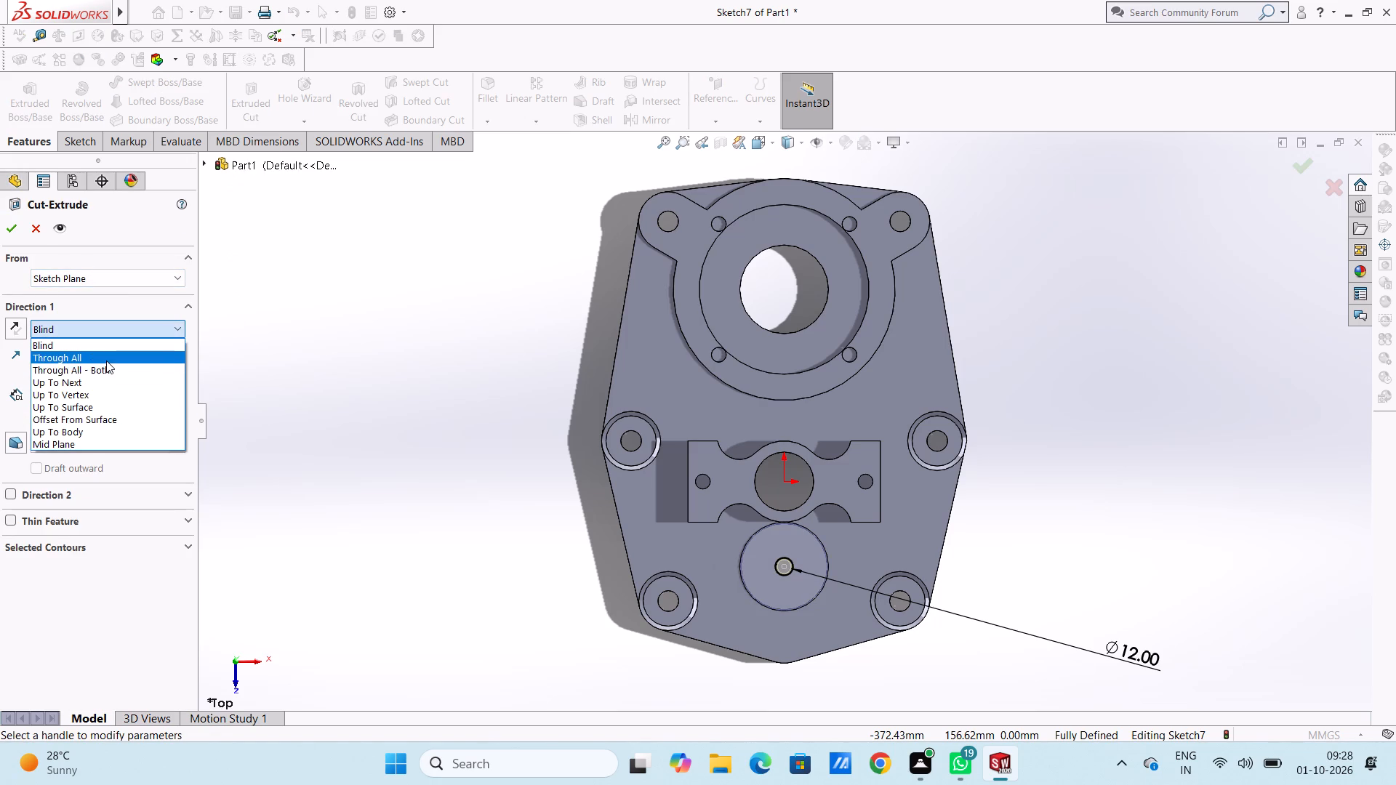
click(106, 361)
click(6, 235)
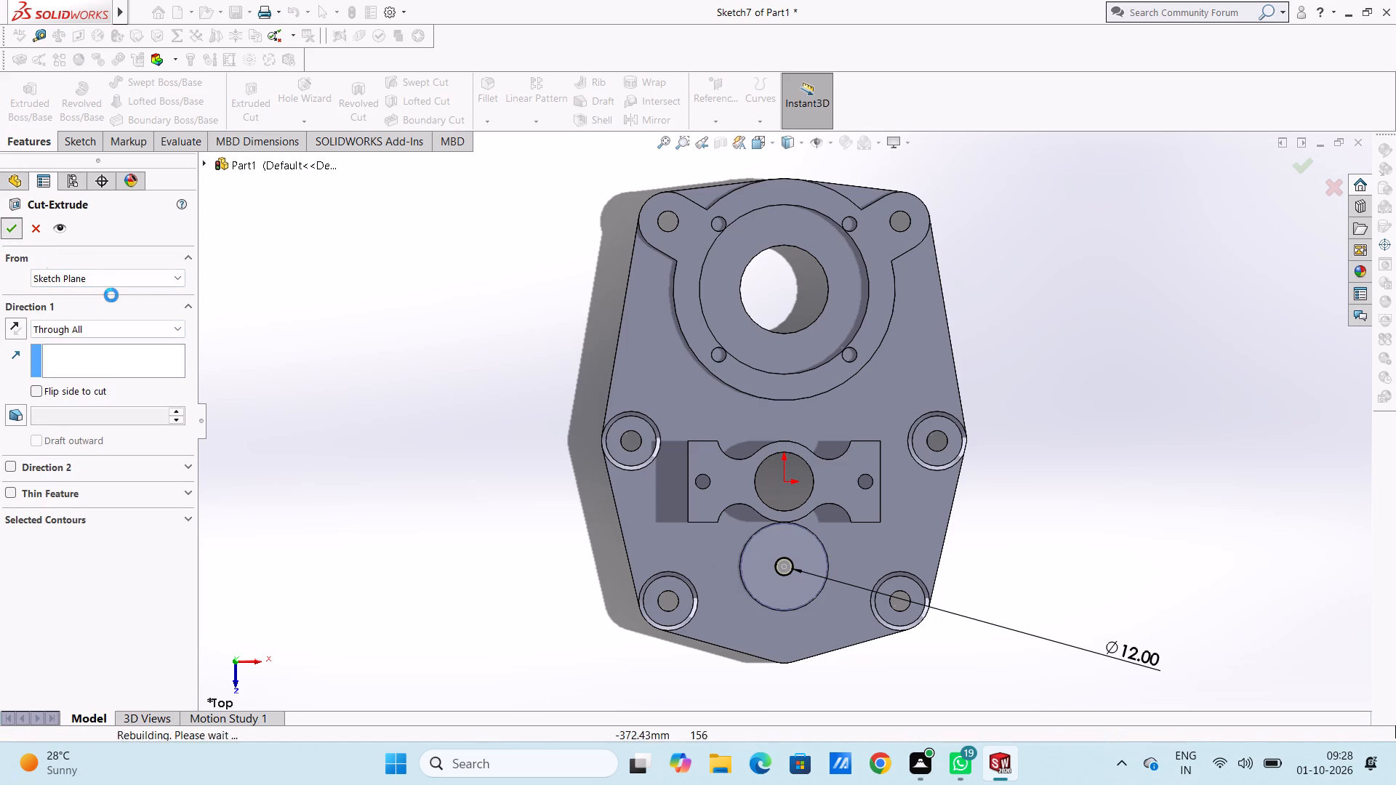
click(295, 413)
middle_drag(381, 462, 363, 417)
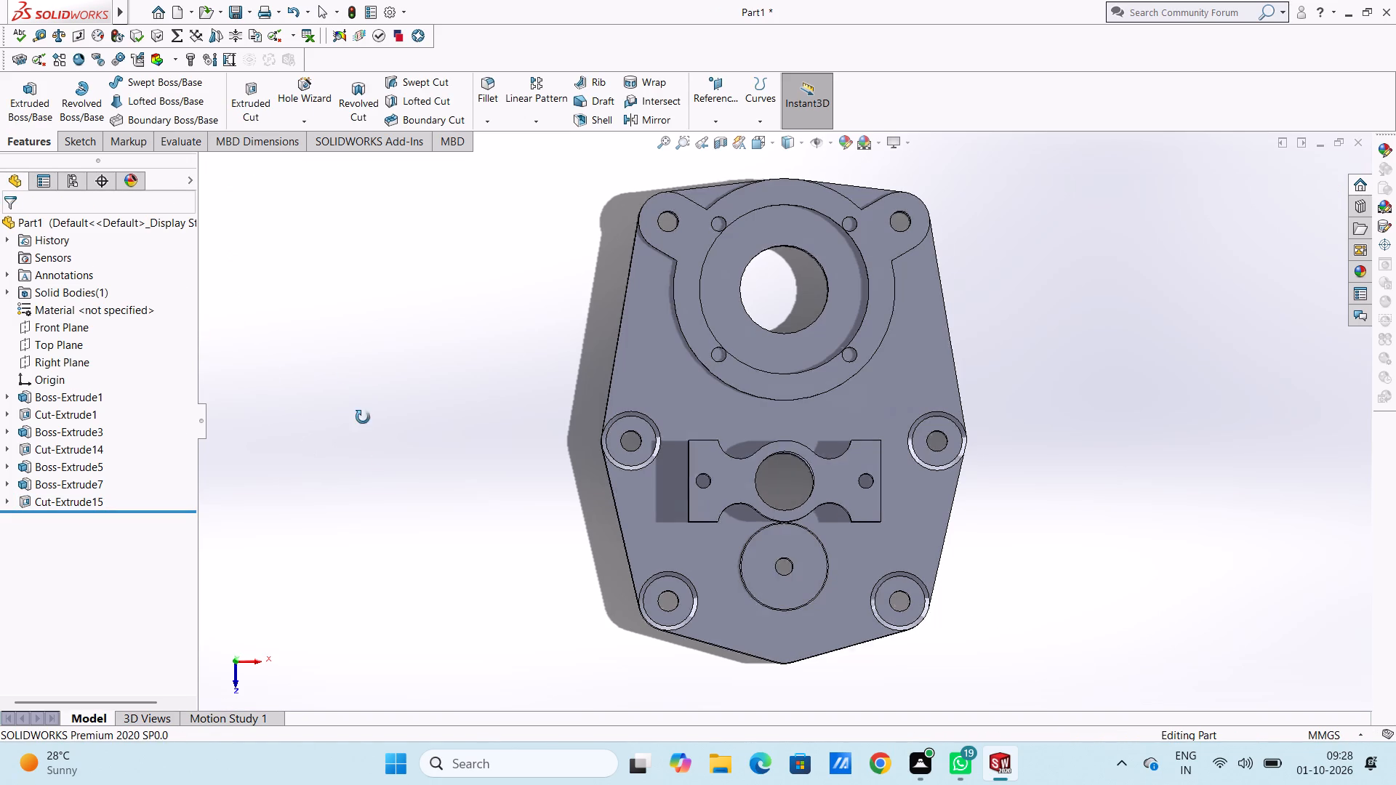
Examine the cover plate from the front, back and sides, checking the raised features and through holes.
middle_drag(363, 417, 417, 326)
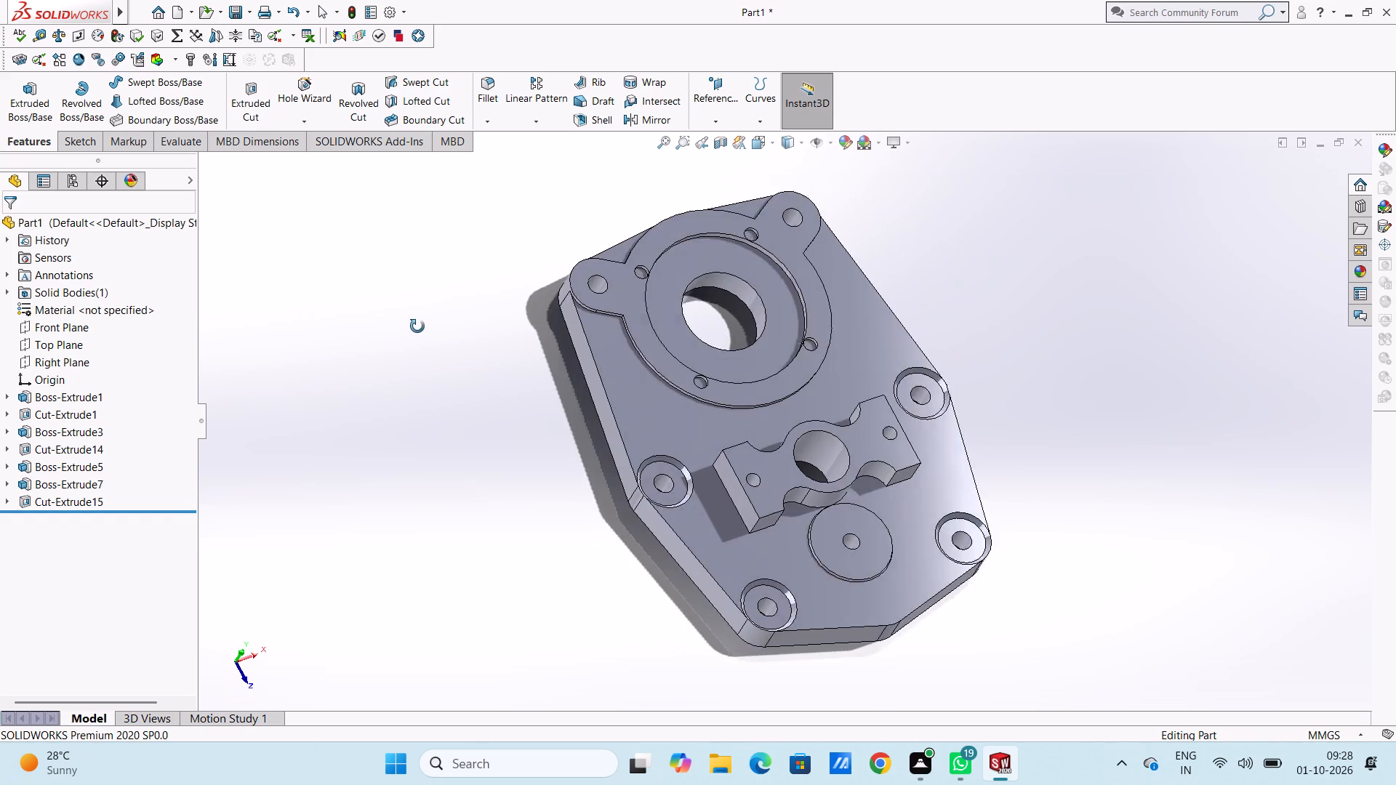
middle_drag(417, 326, 368, 312)
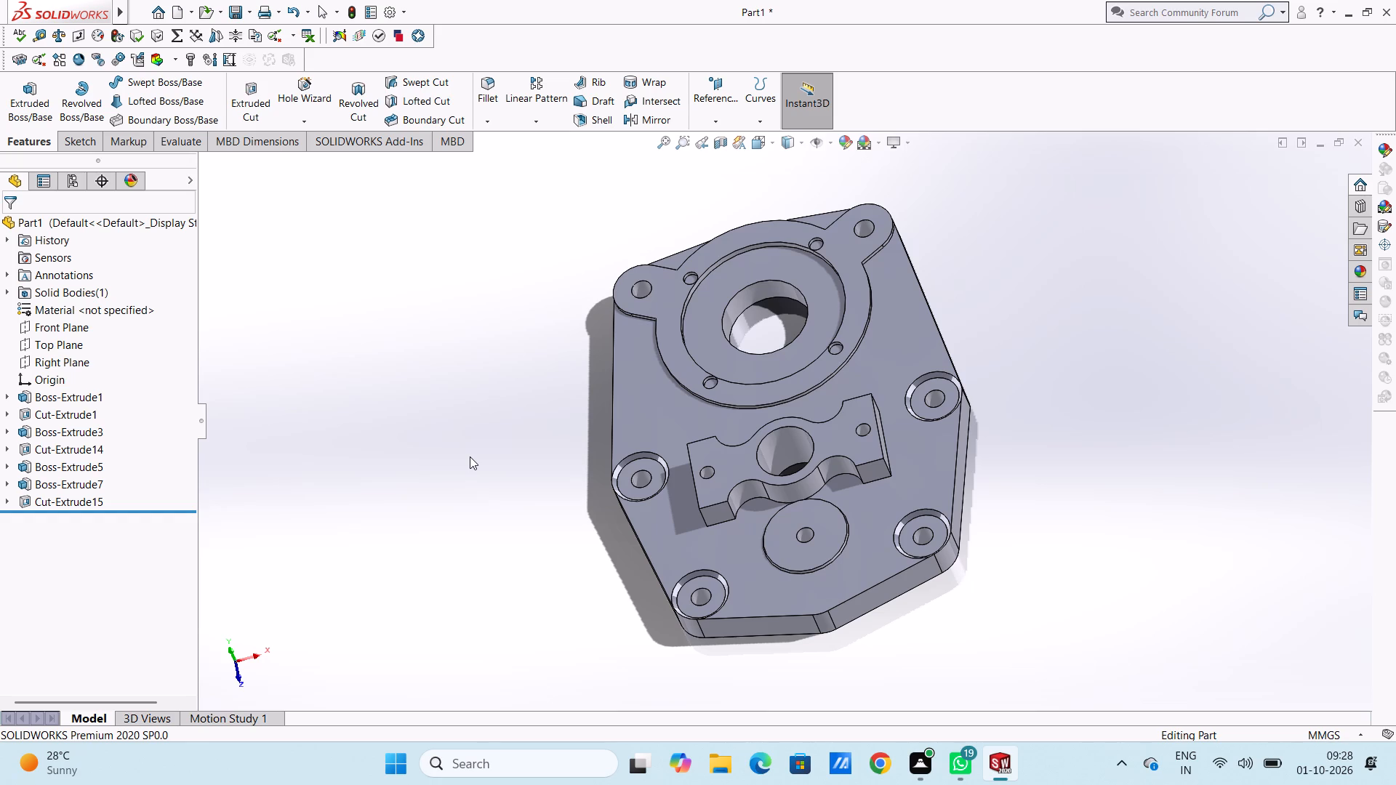
middle_drag(470, 456, 454, 455)
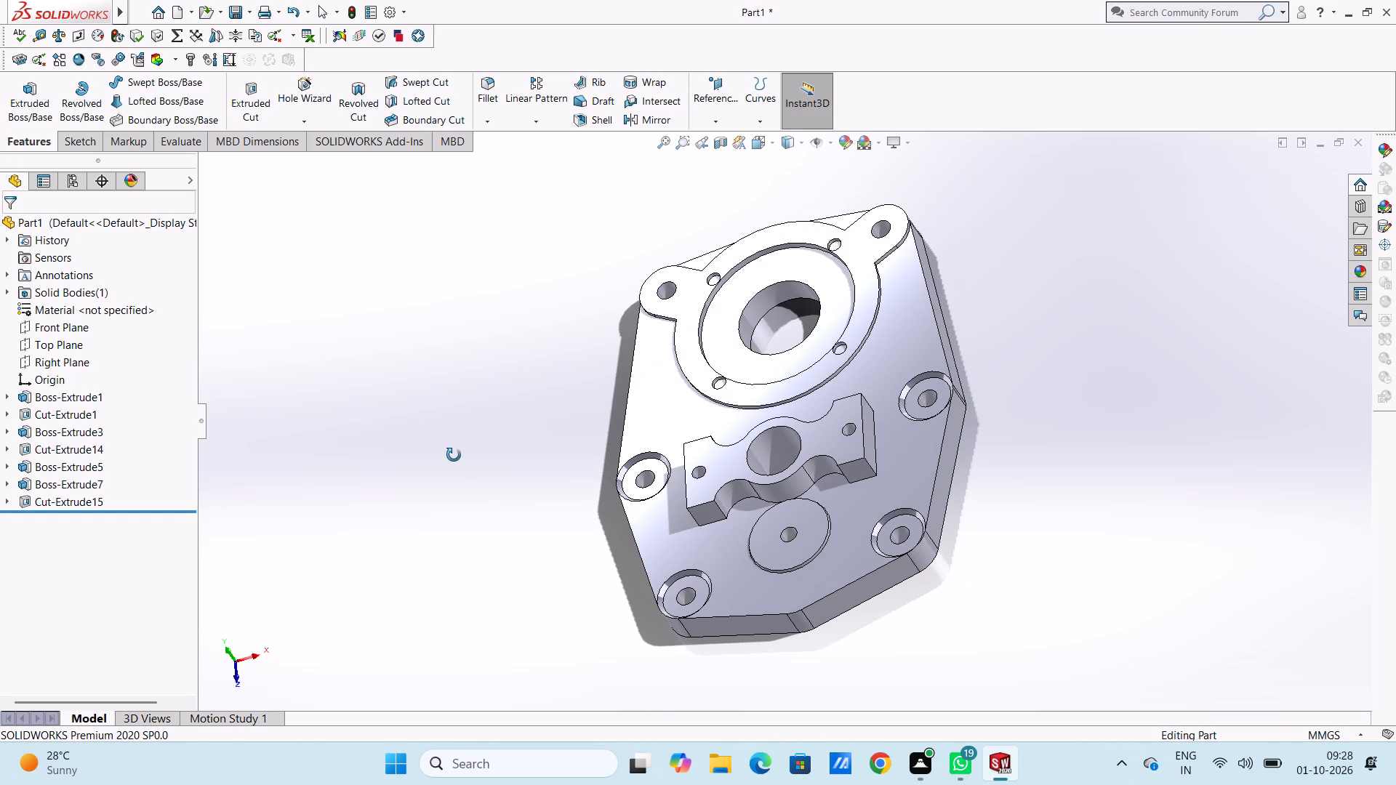
middle_drag(454, 455, 294, 317)
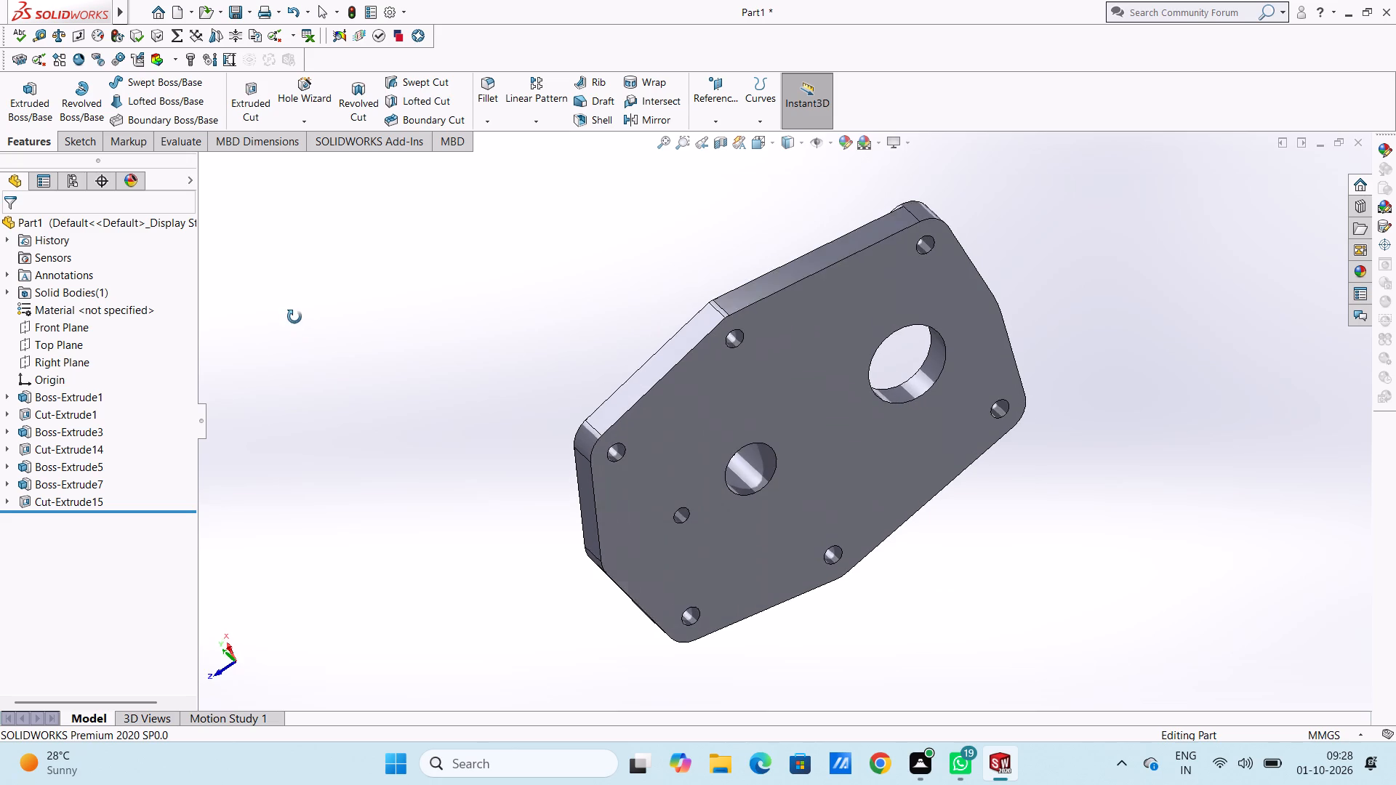
middle_drag(294, 317, 276, 249)
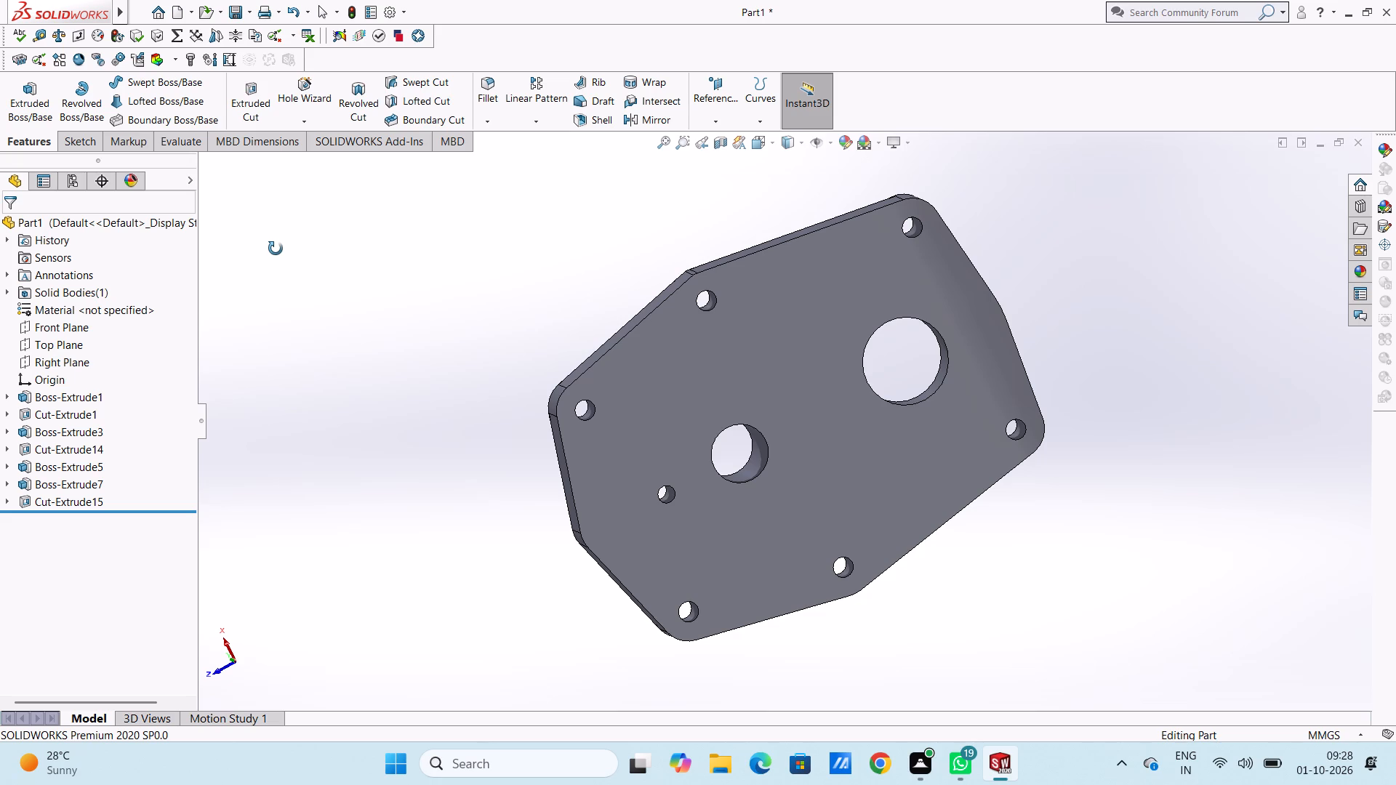
middle_drag(276, 249, 284, 256)
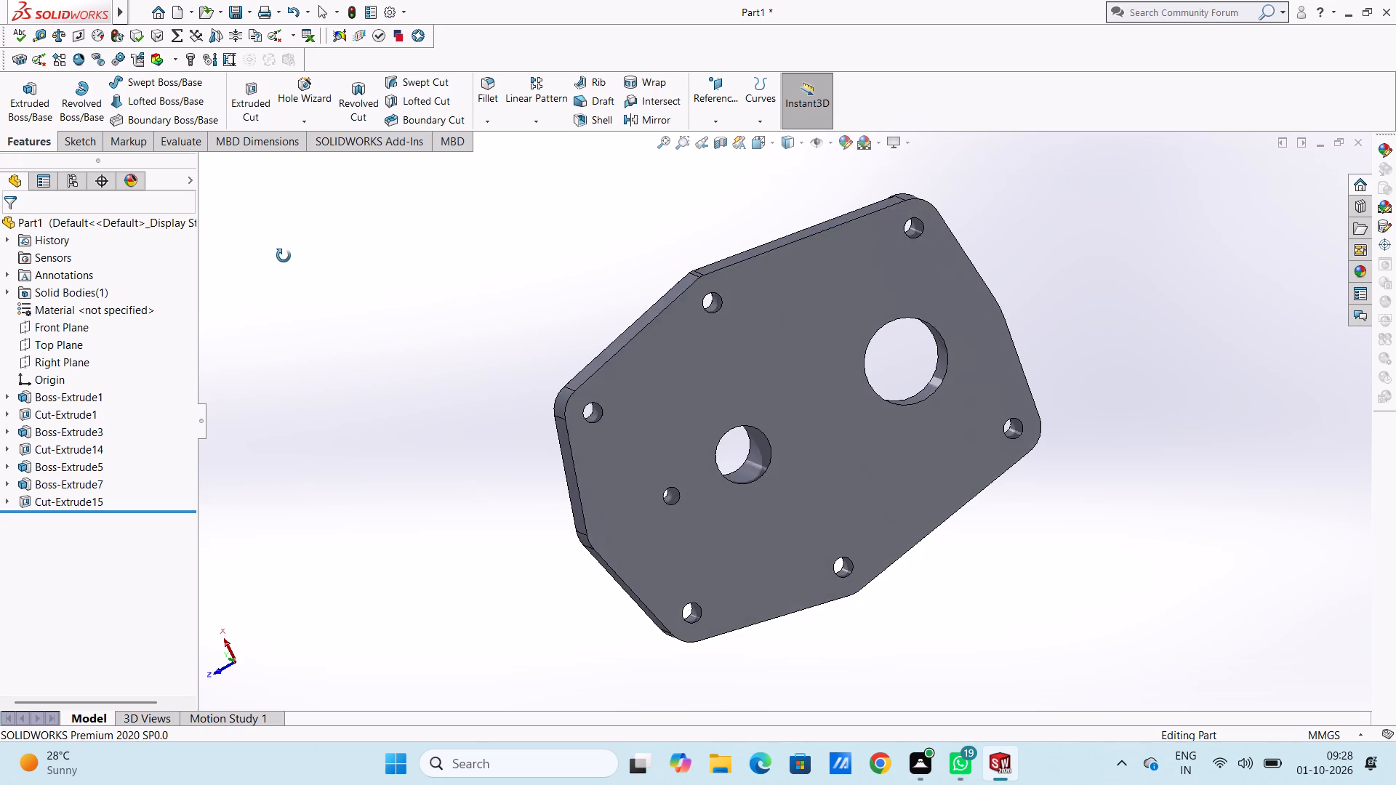
middle_drag(284, 256, 514, 321)
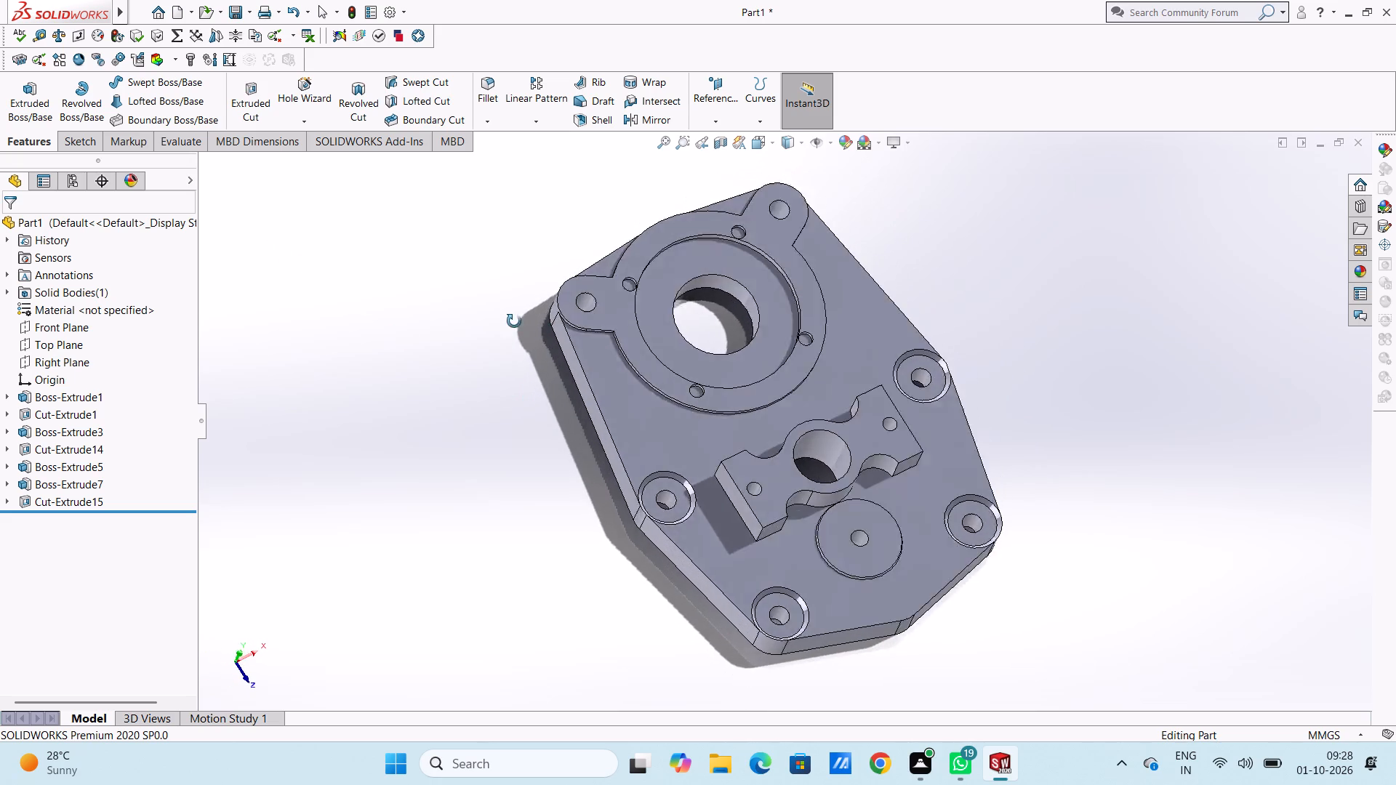
middle_drag(514, 321, 494, 329)
middle_drag(406, 415, 401, 315)
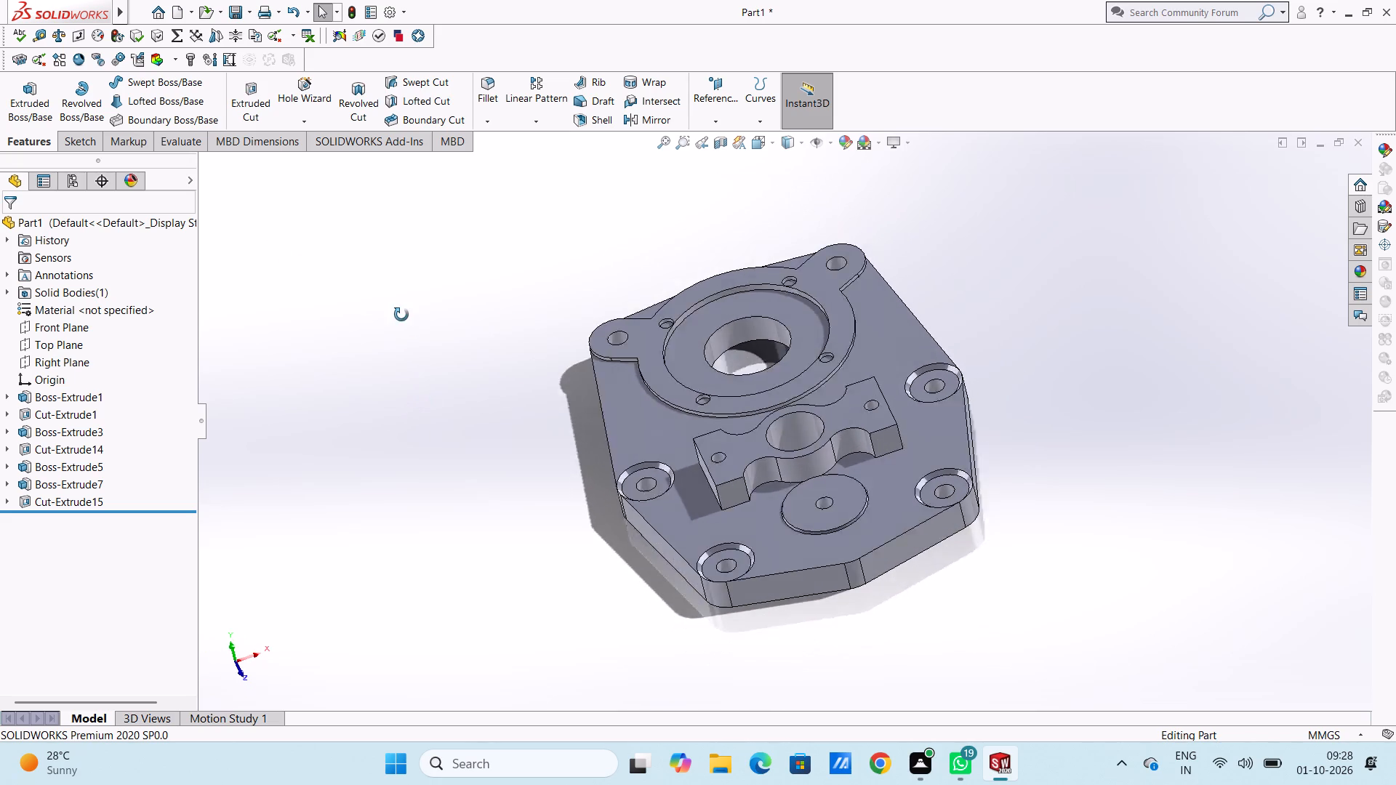
middle_drag(401, 315, 390, 307)
scroll(390, 307, down, 1)
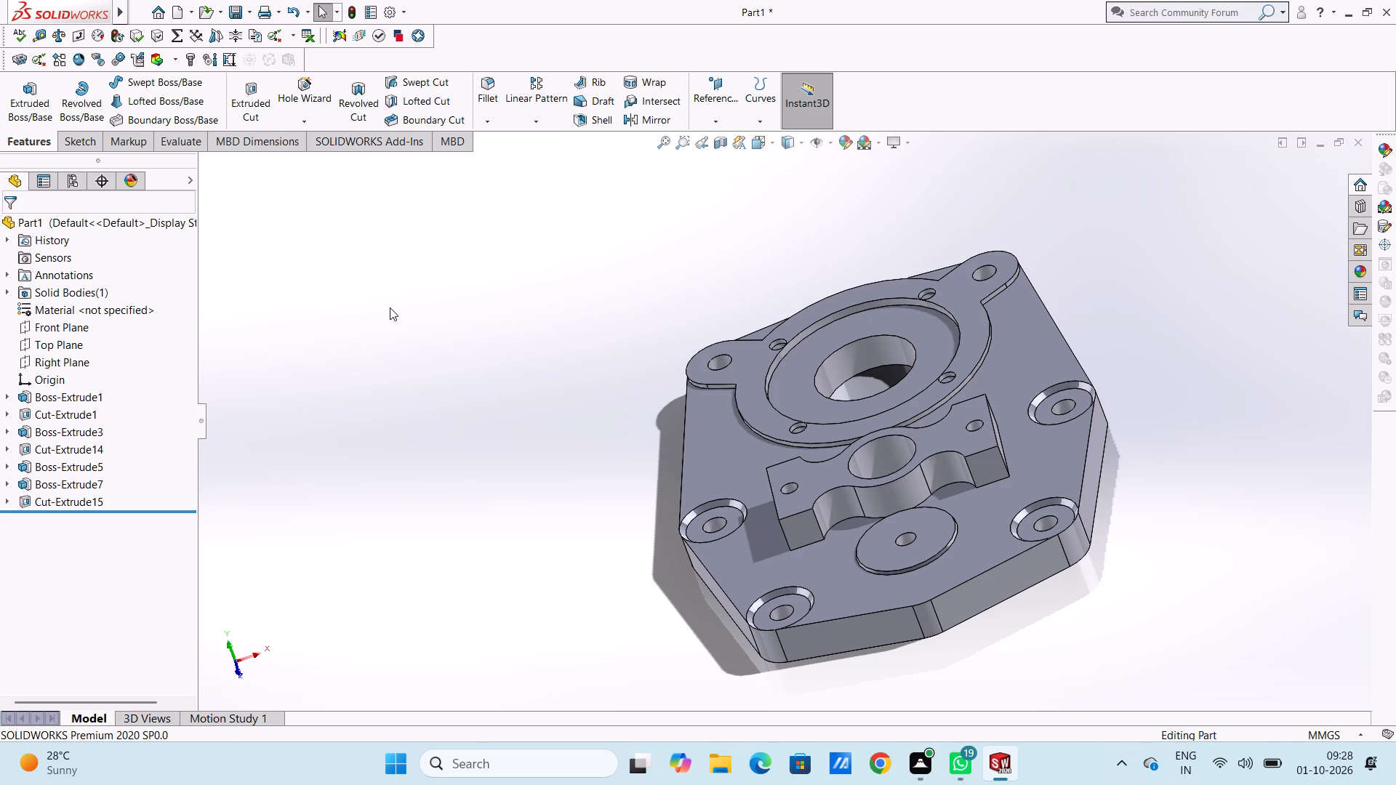
middle_drag(390, 307, 405, 323)
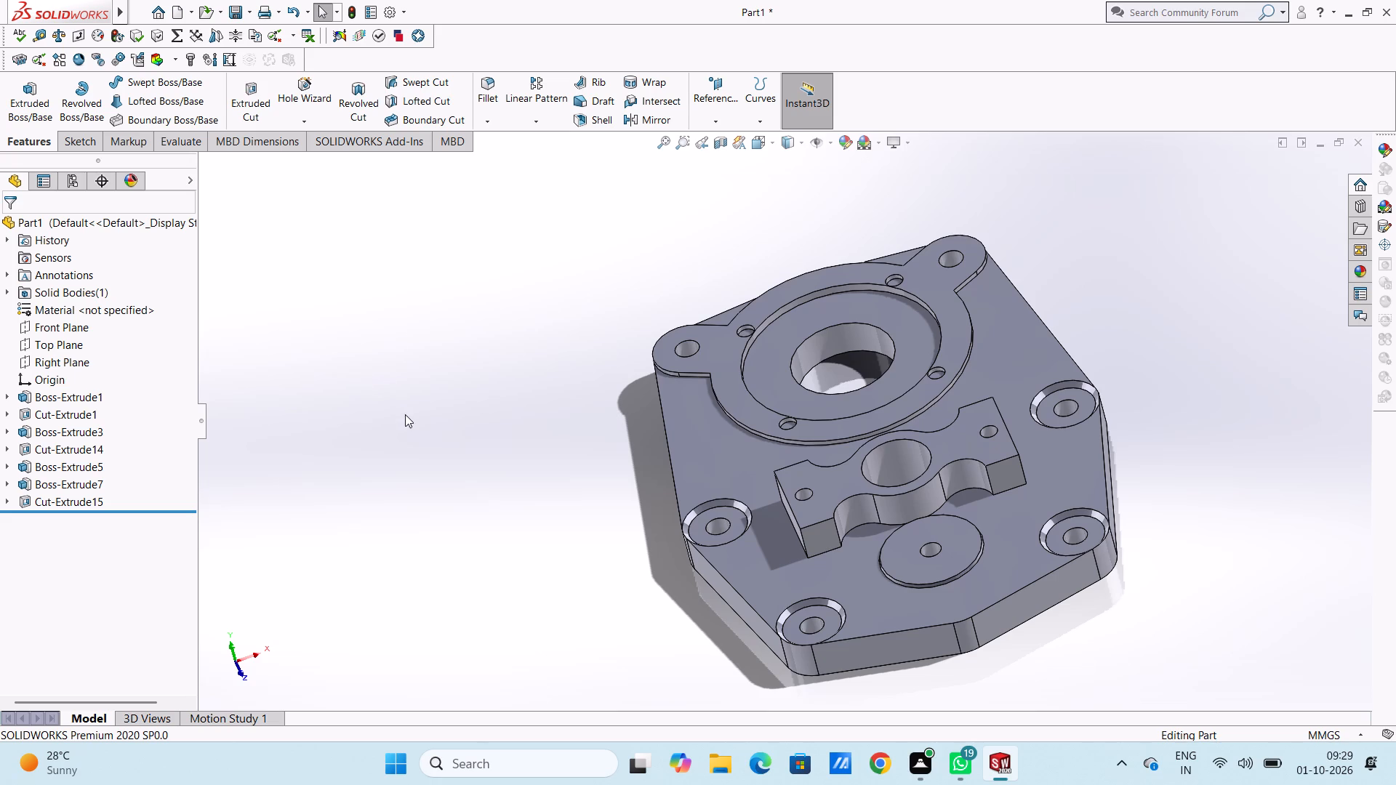
middle_drag(406, 414, 371, 318)
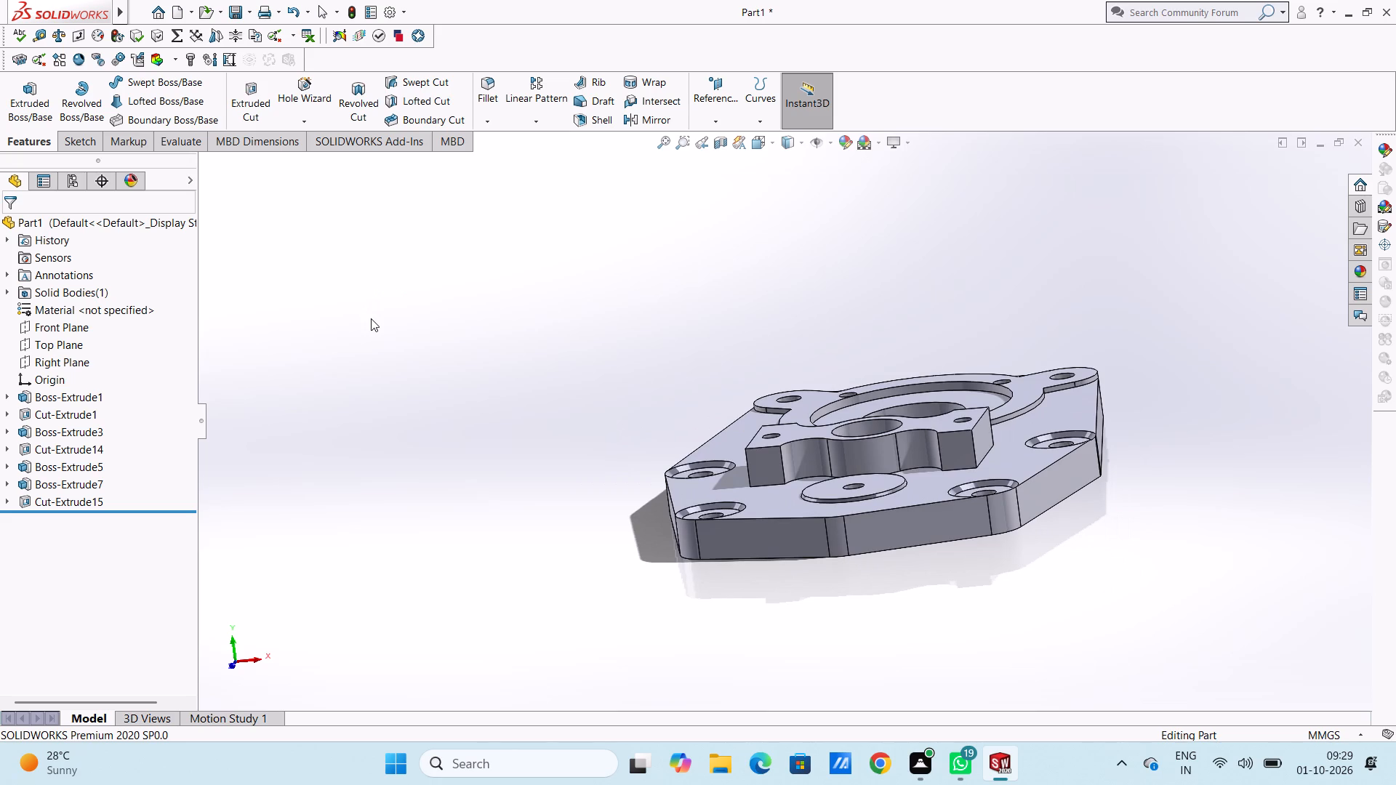
key(ctrl+5)
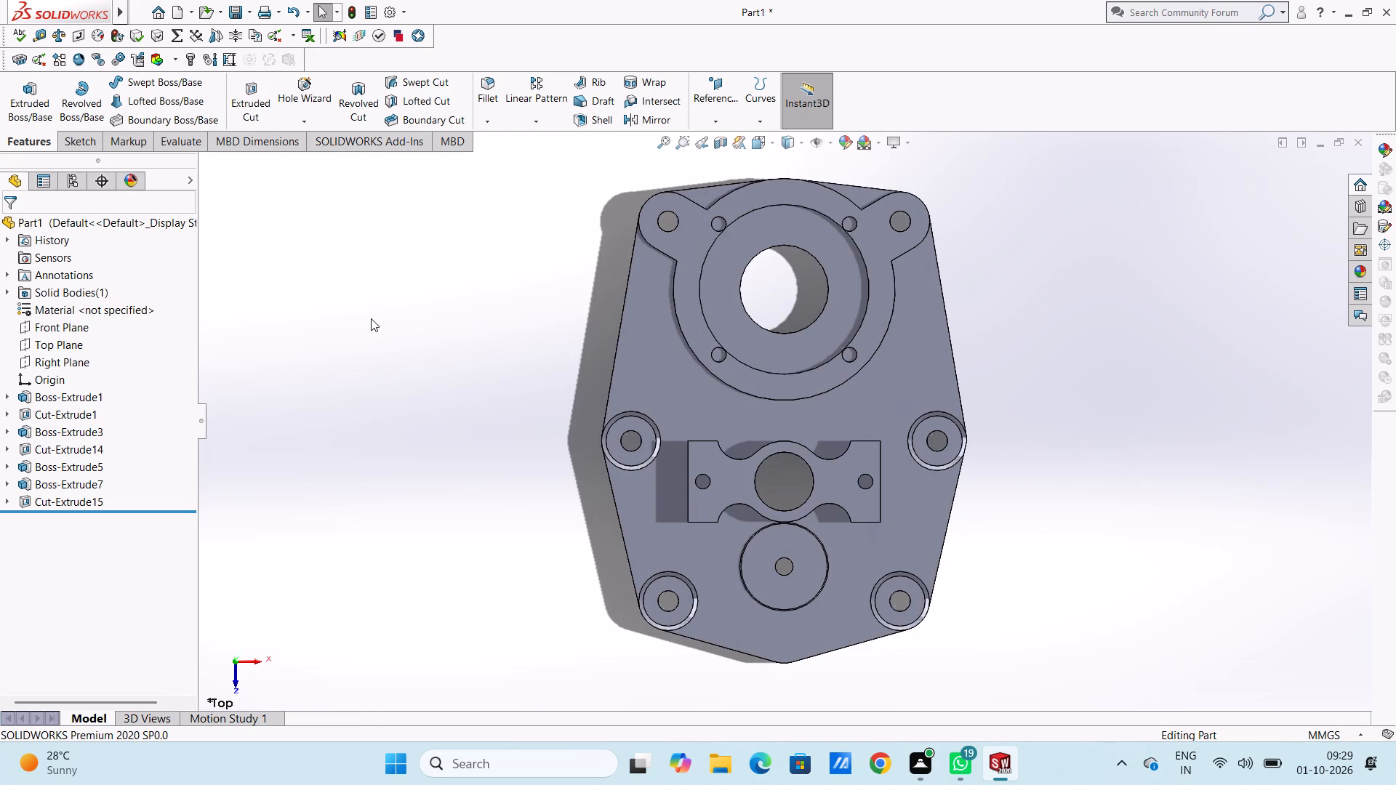
scroll(386, 313, down, 1)
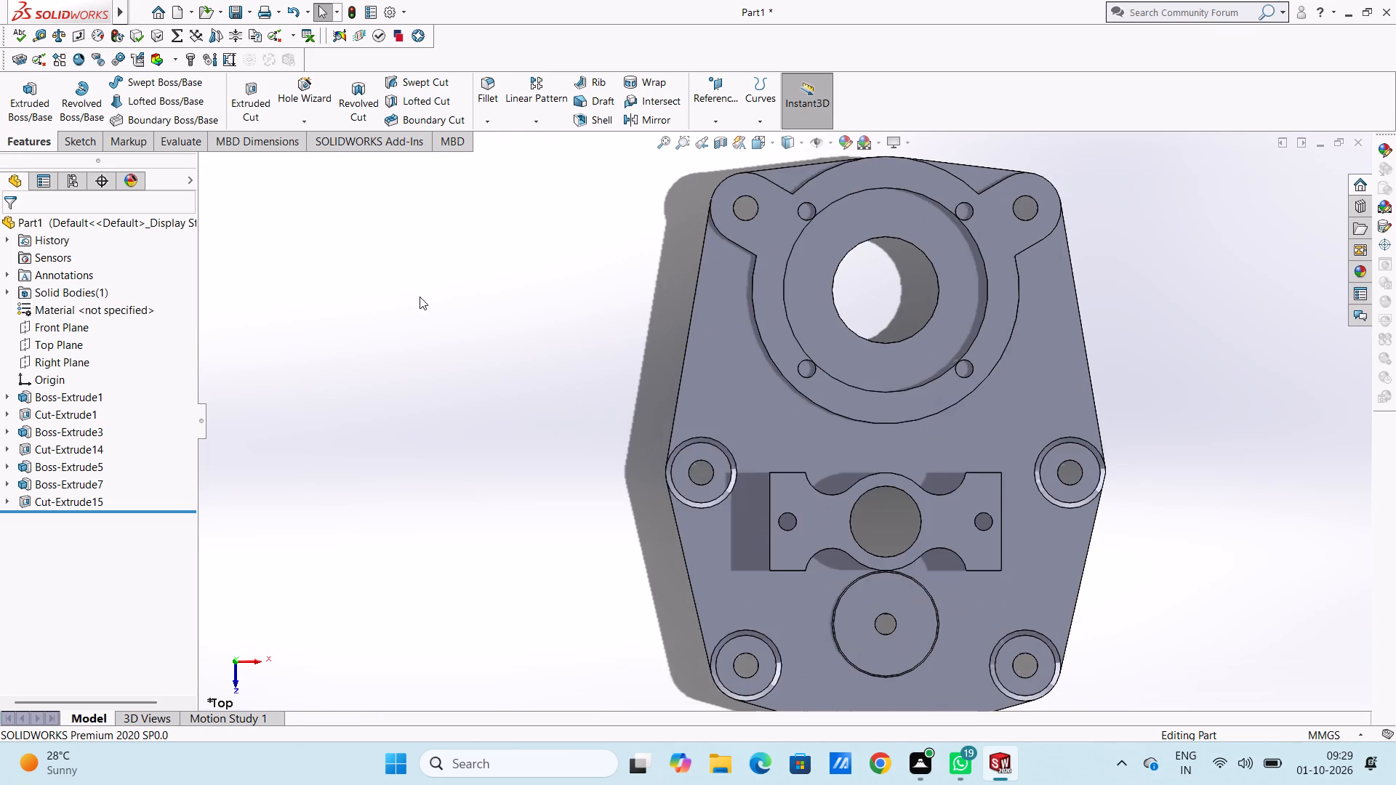
middle_drag(424, 295, 225, 246)
middle_drag(722, 272, 652, 252)
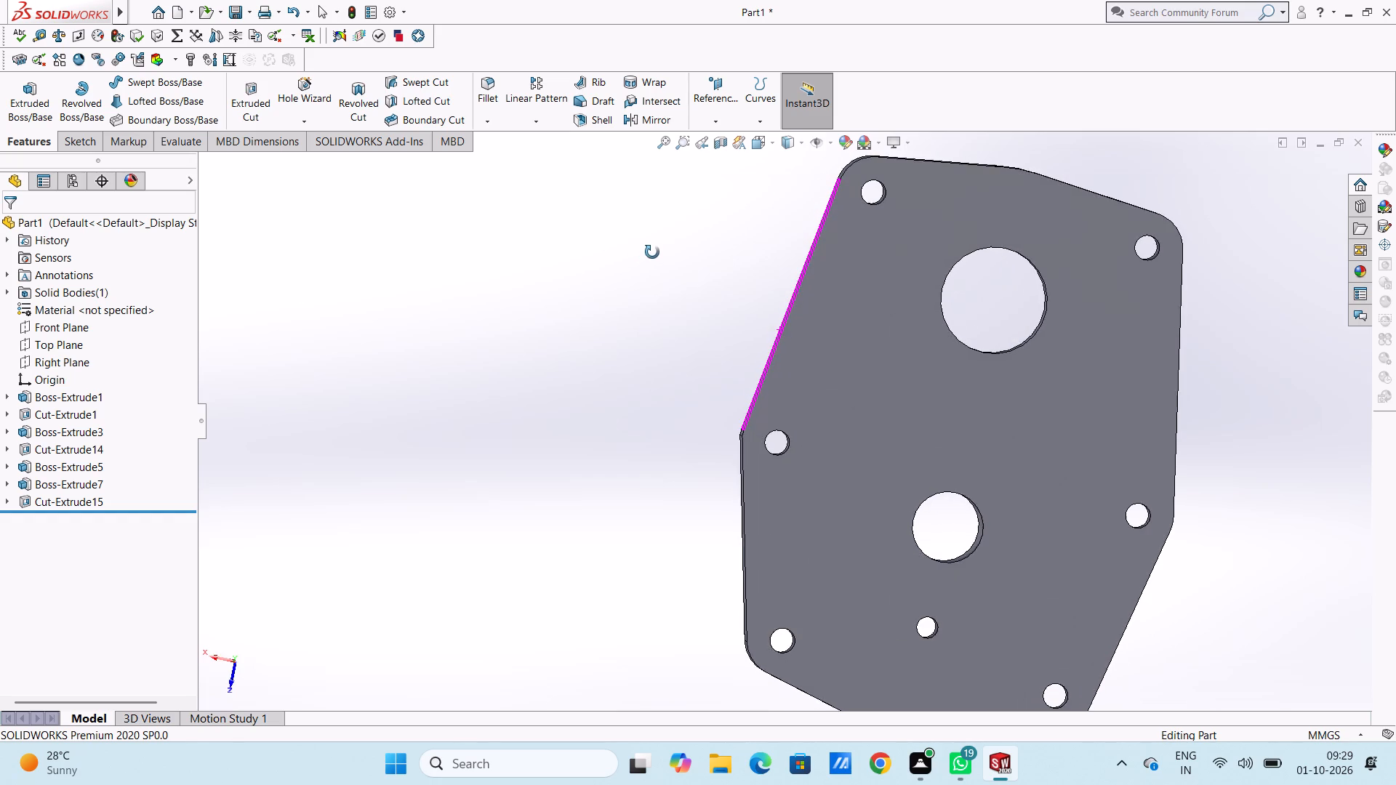
middle_drag(652, 252, 652, 251)
scroll(631, 347, up, 2)
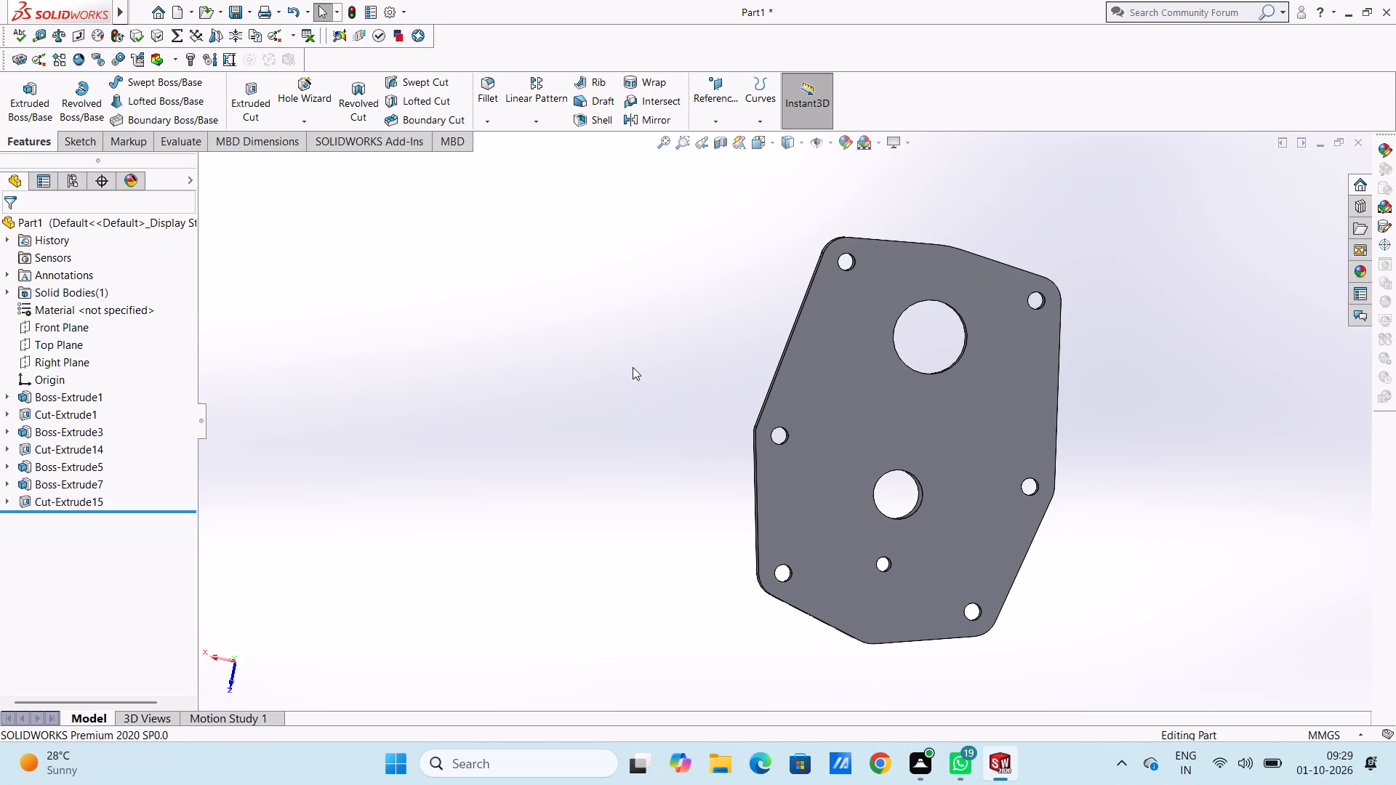
key(ctrl+5)
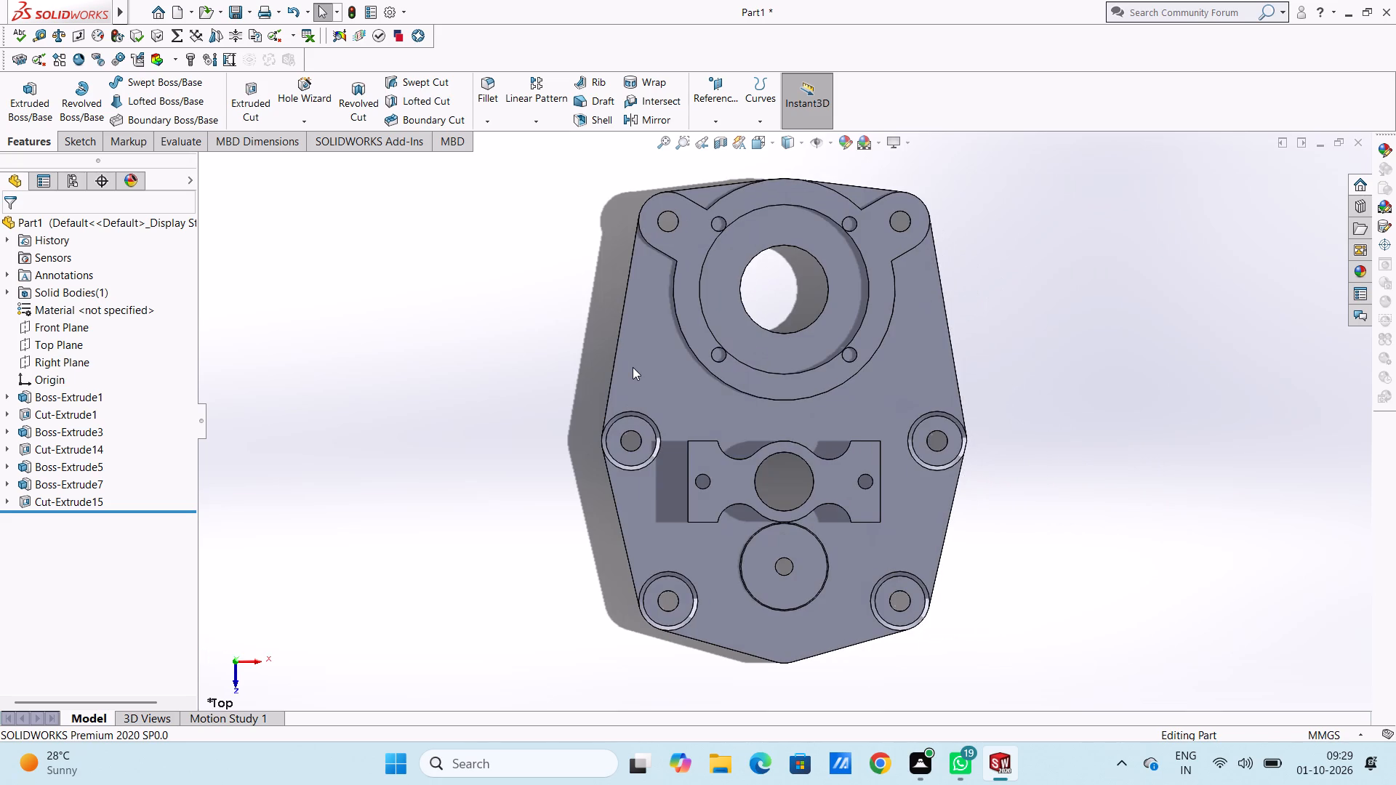
Start a sketch on the top face of the large eared ring and draw 5 mm radius circles concentric with its four small holes.
scroll(831, 241, down, 3)
click(801, 201)
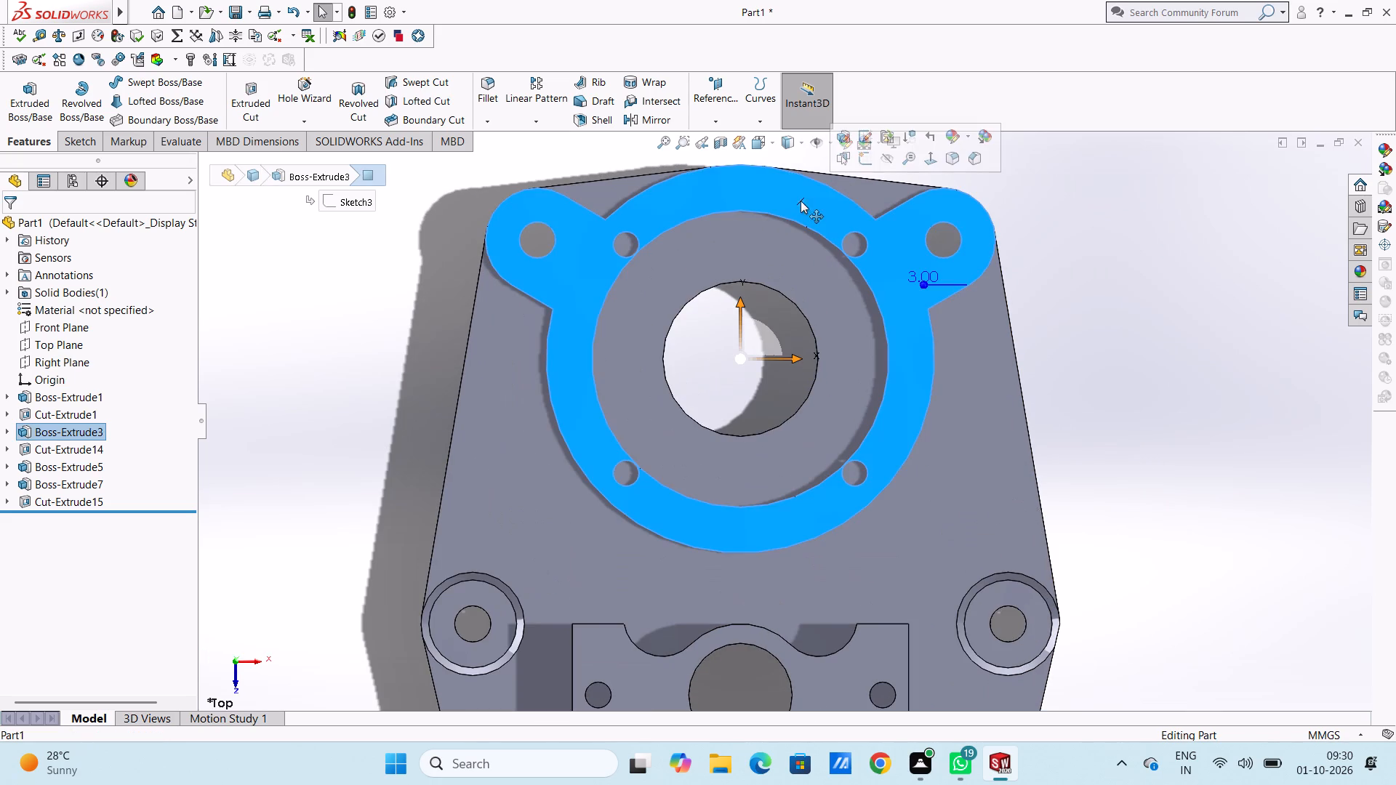
click(863, 166)
click(353, 315)
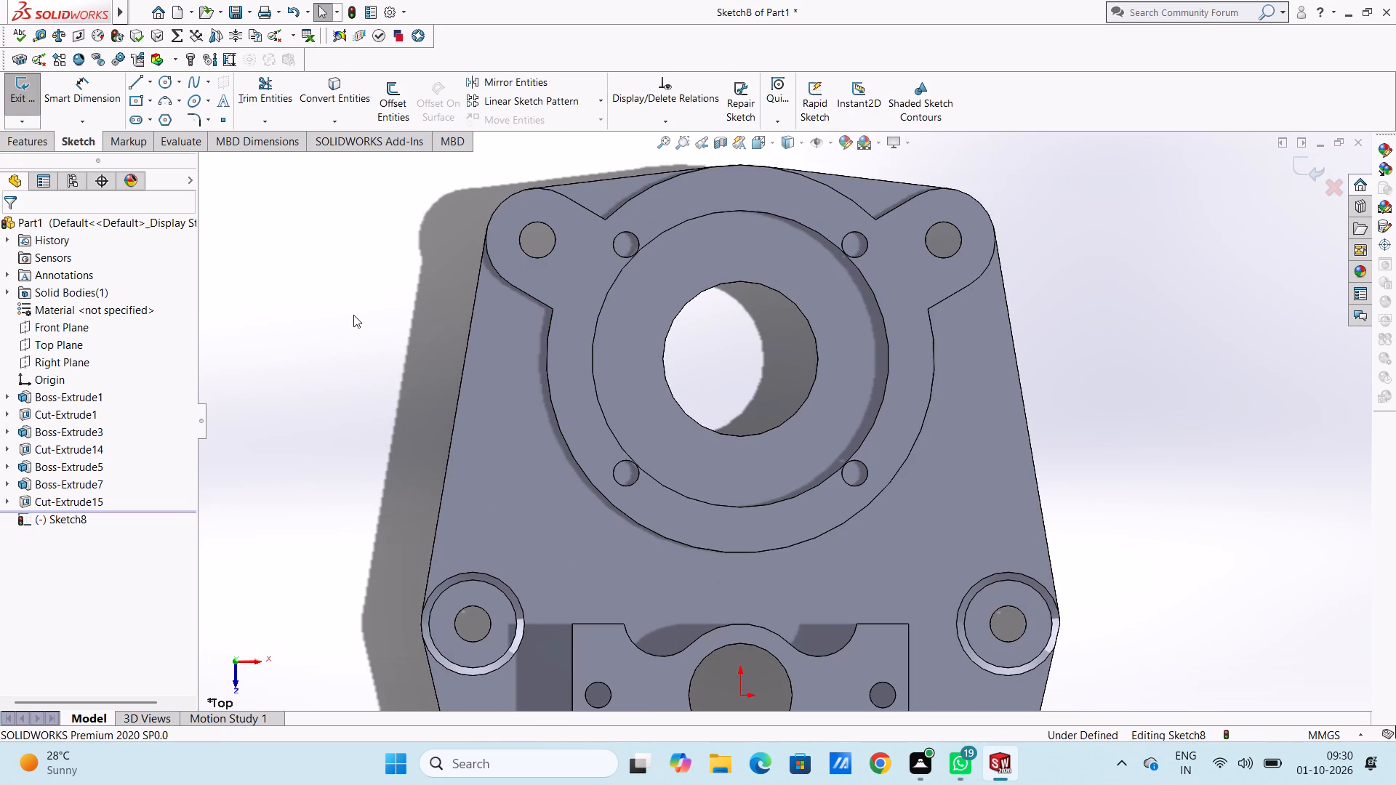
click(161, 76)
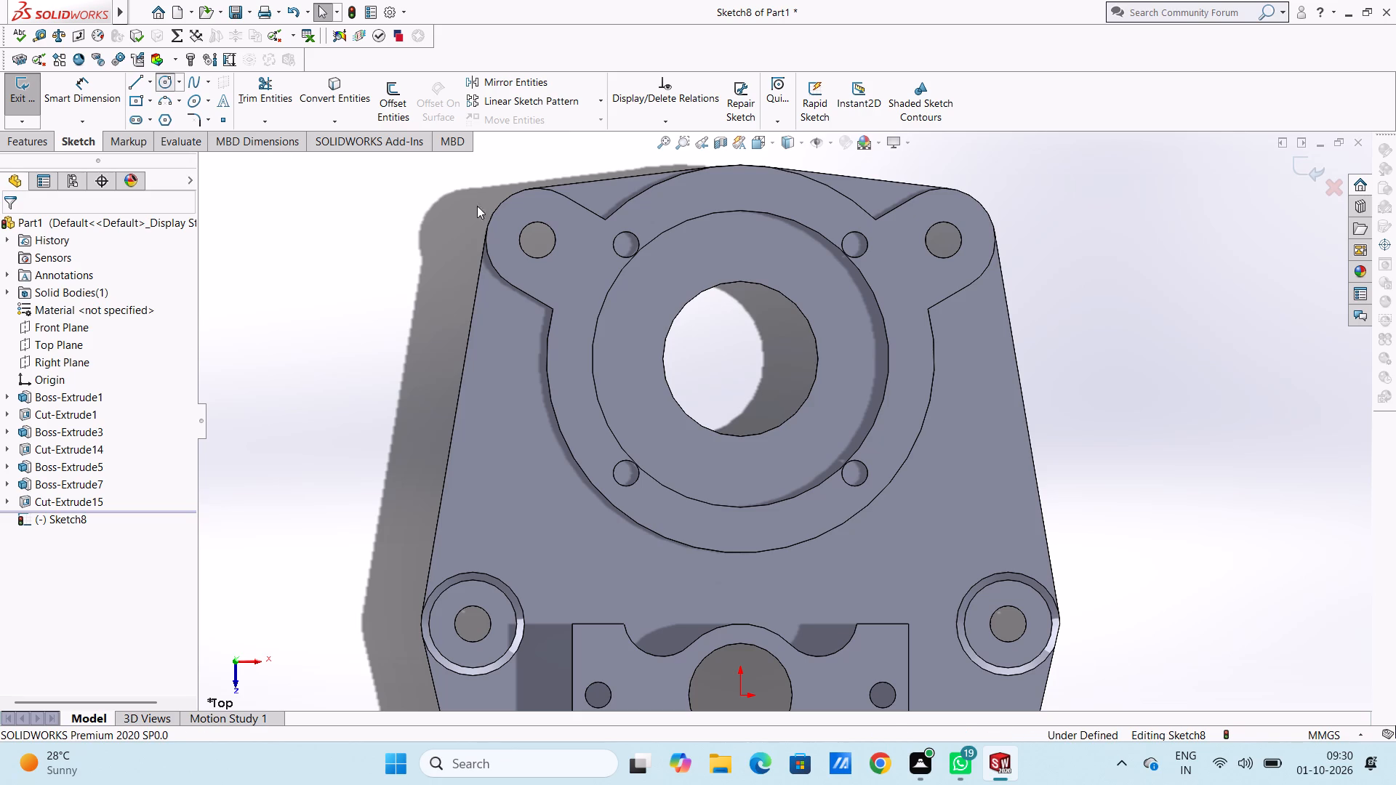
click(627, 243)
scroll(625, 249, down, 2)
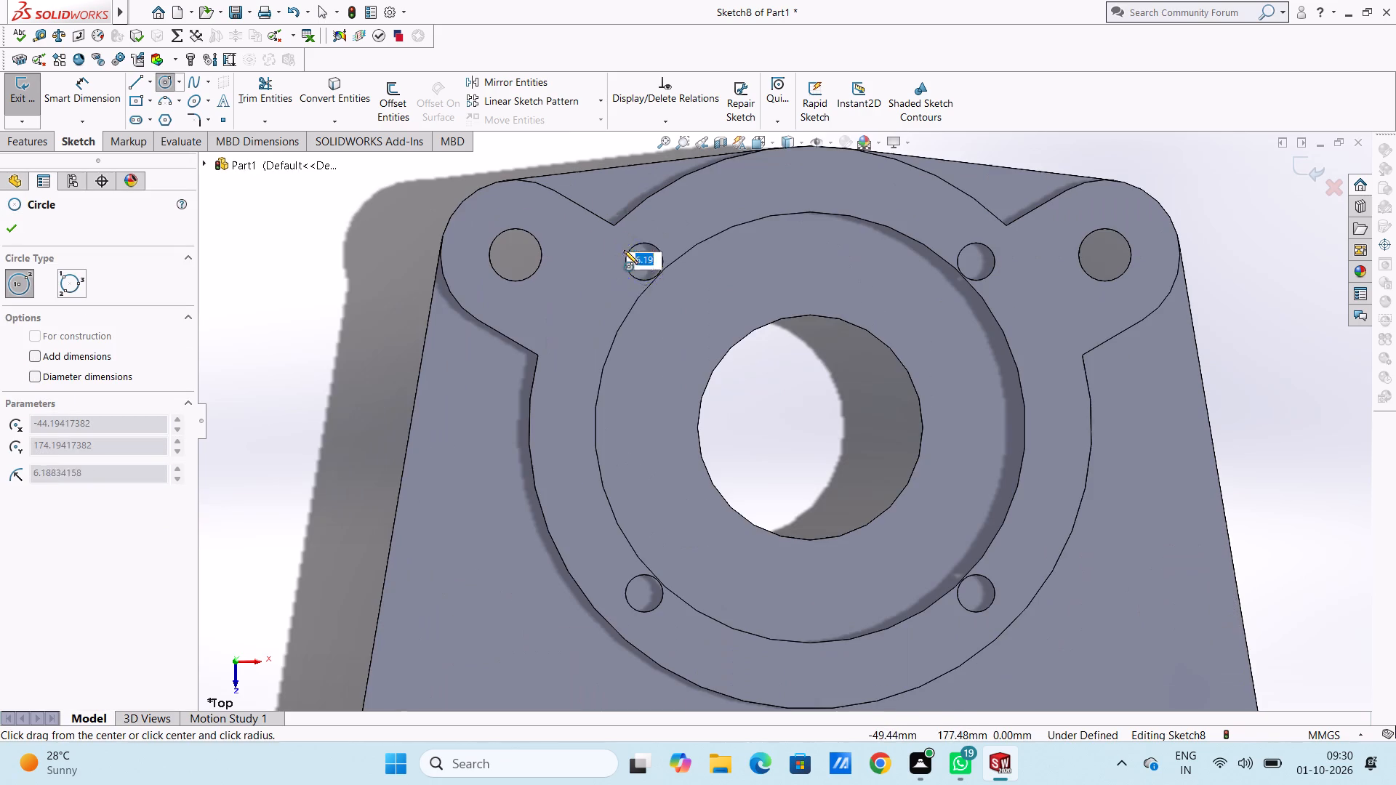
click(634, 280)
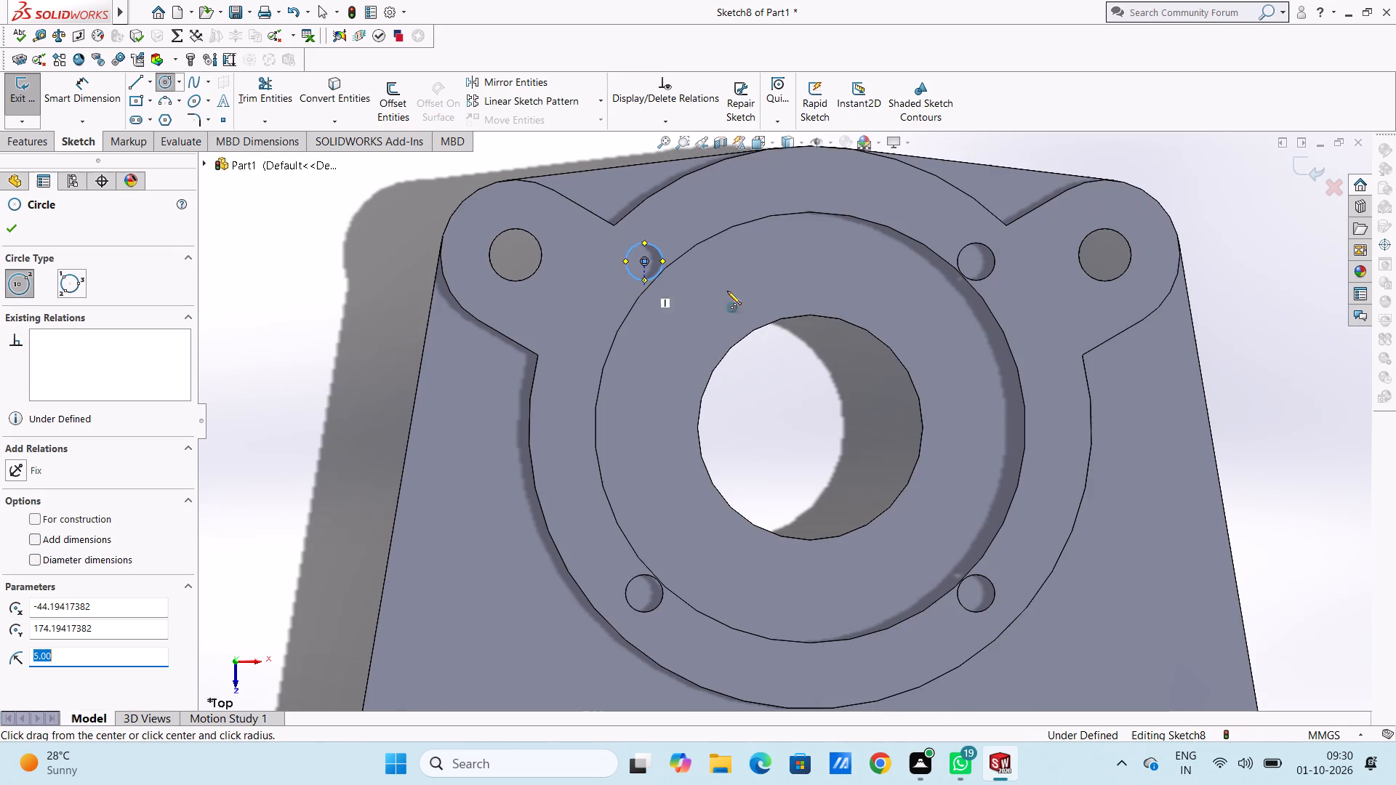
click(975, 260)
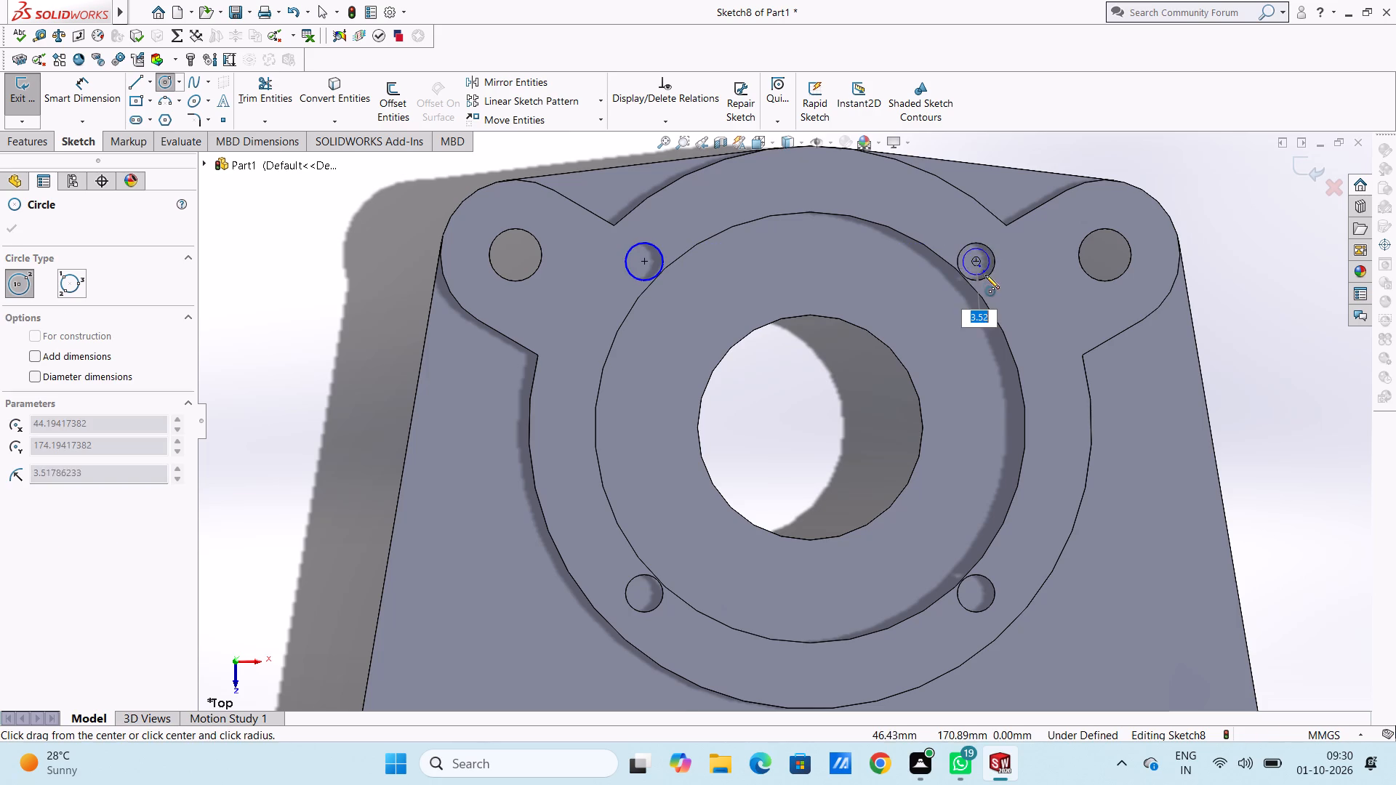
click(987, 280)
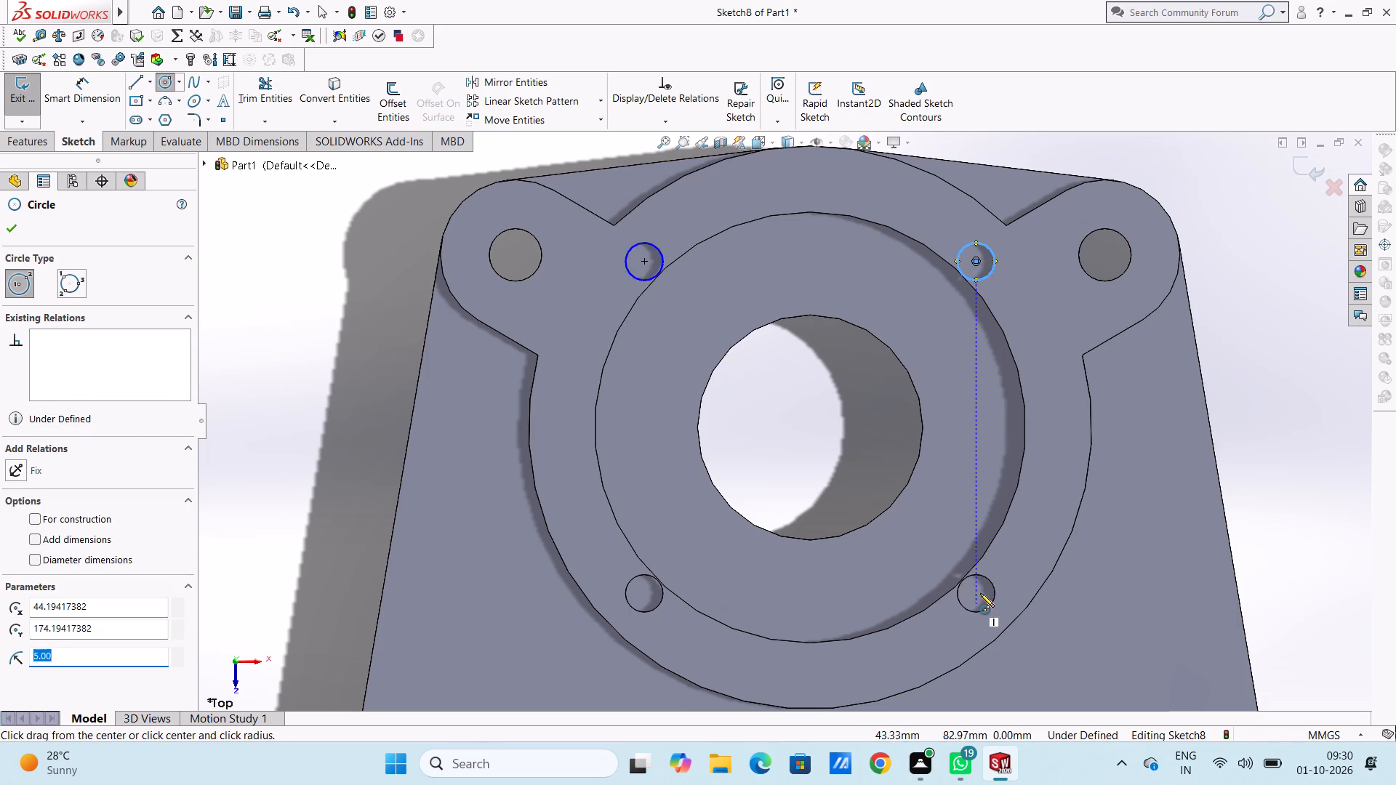
click(976, 592)
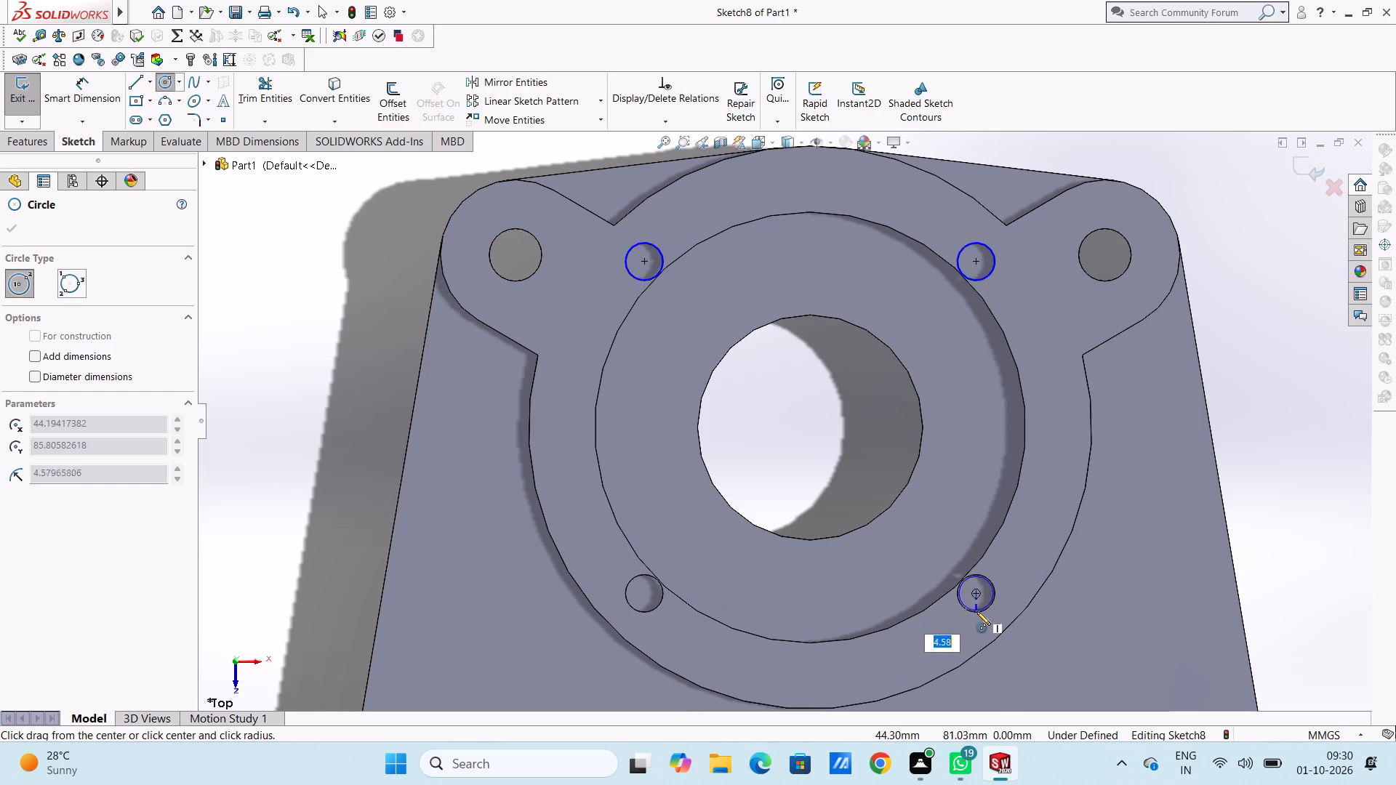
click(981, 613)
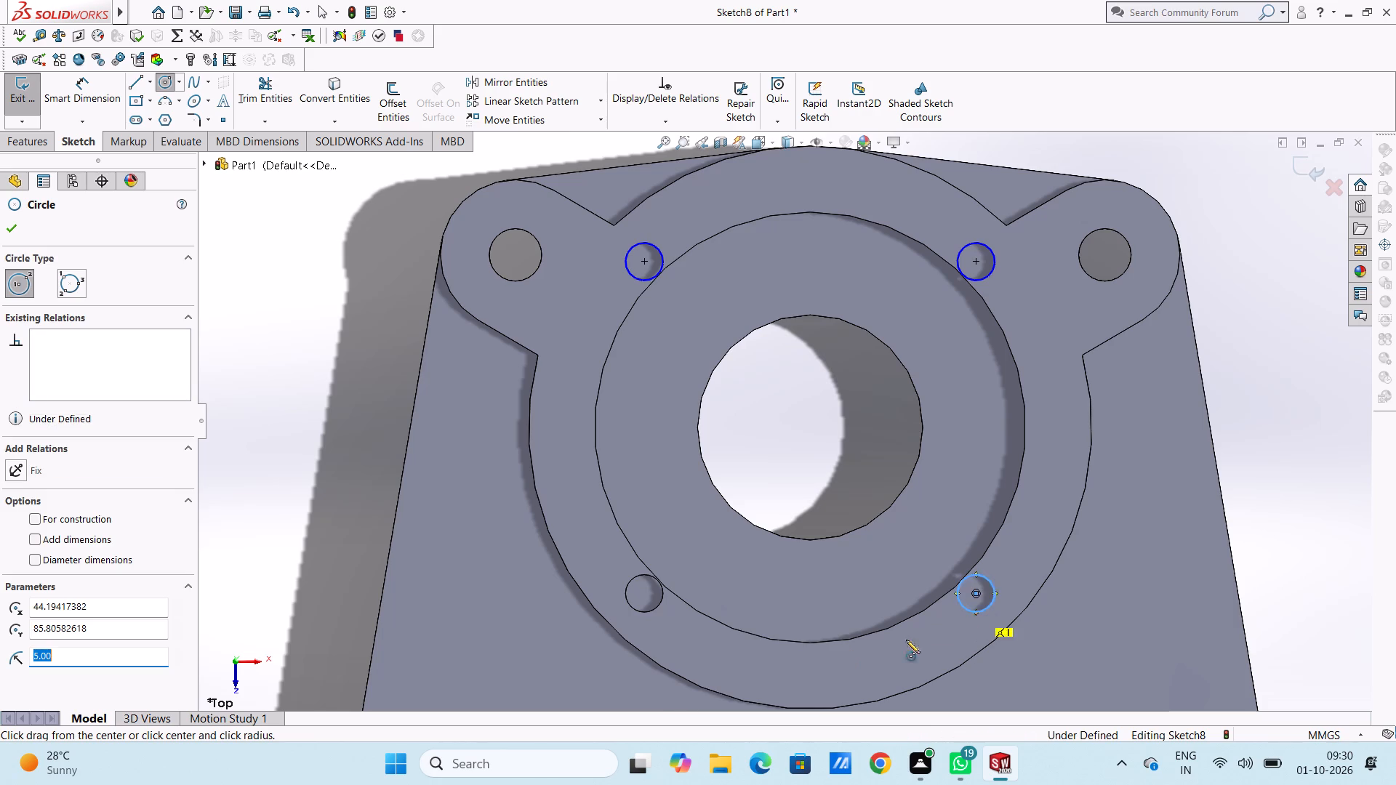
click(642, 593)
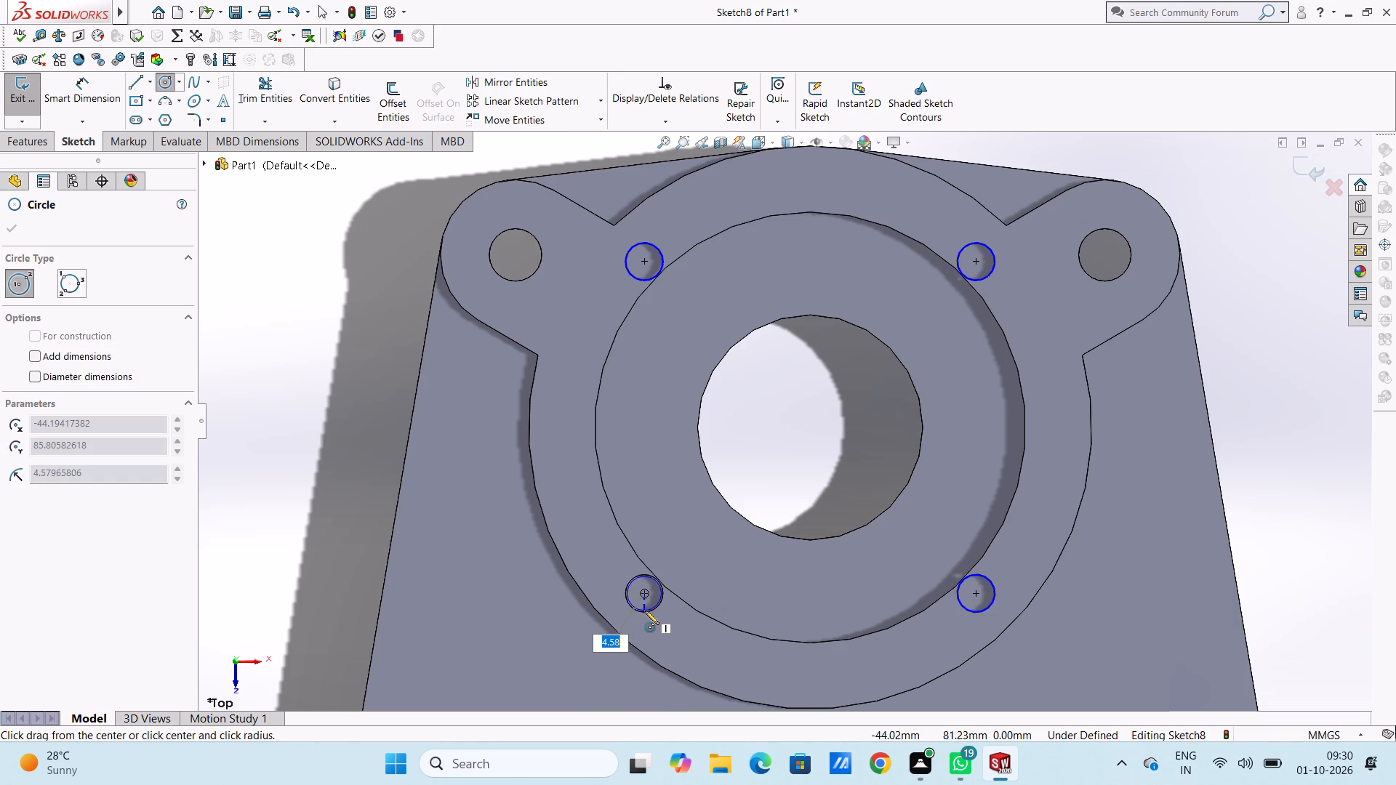
scroll(644, 611, down, 4)
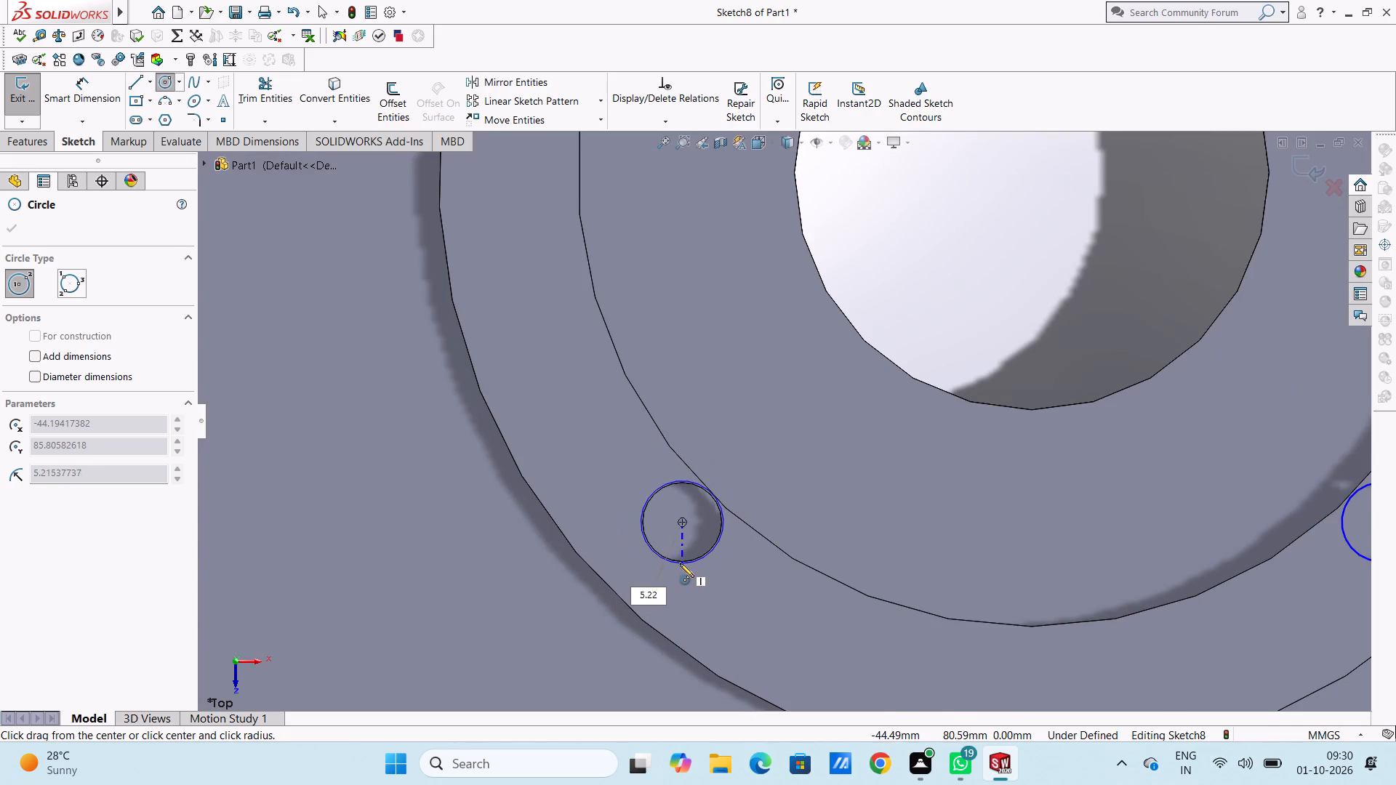
click(657, 492)
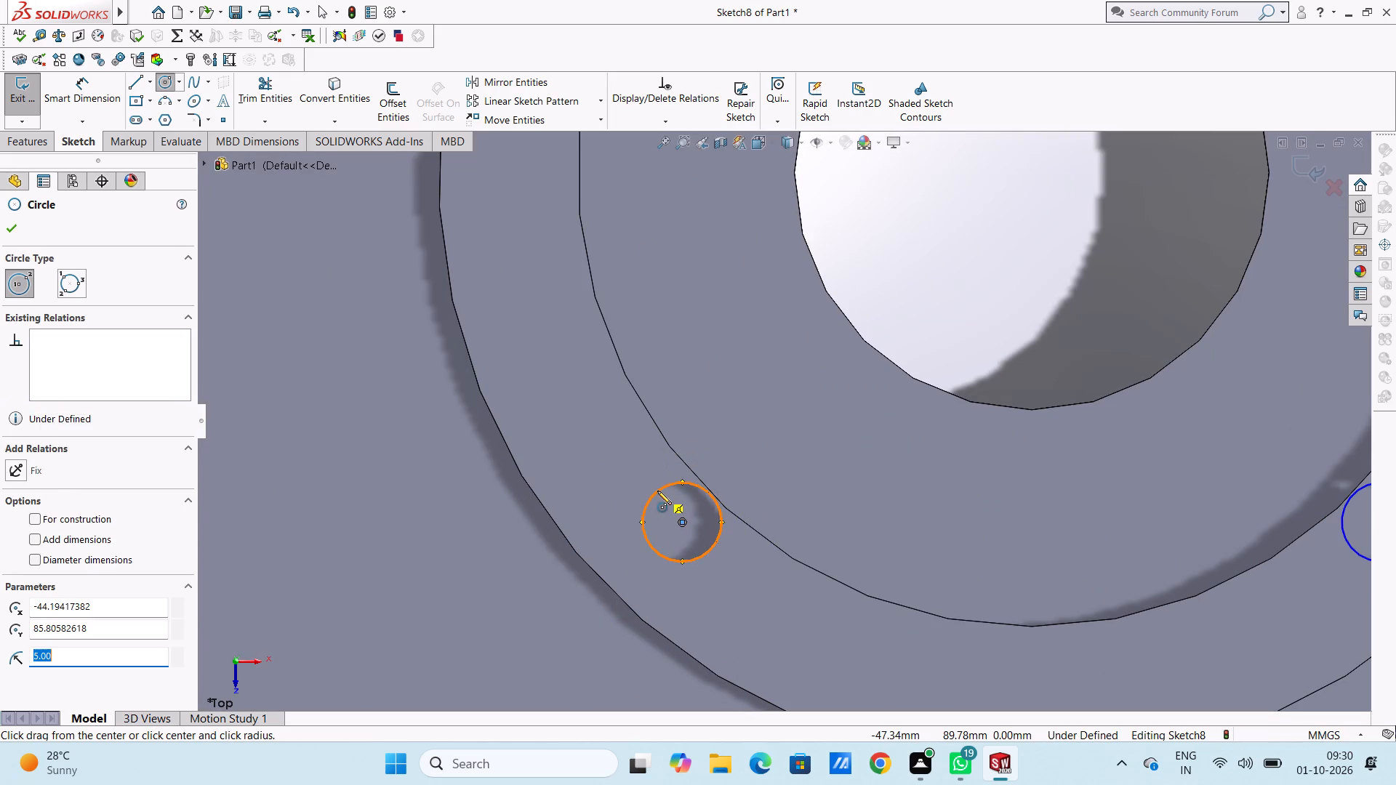
key(Escape)
key(Escape)
Dimension the diameters of the two upper small circles on the eared ring at 10 mm each.
scroll(657, 491, up, 8)
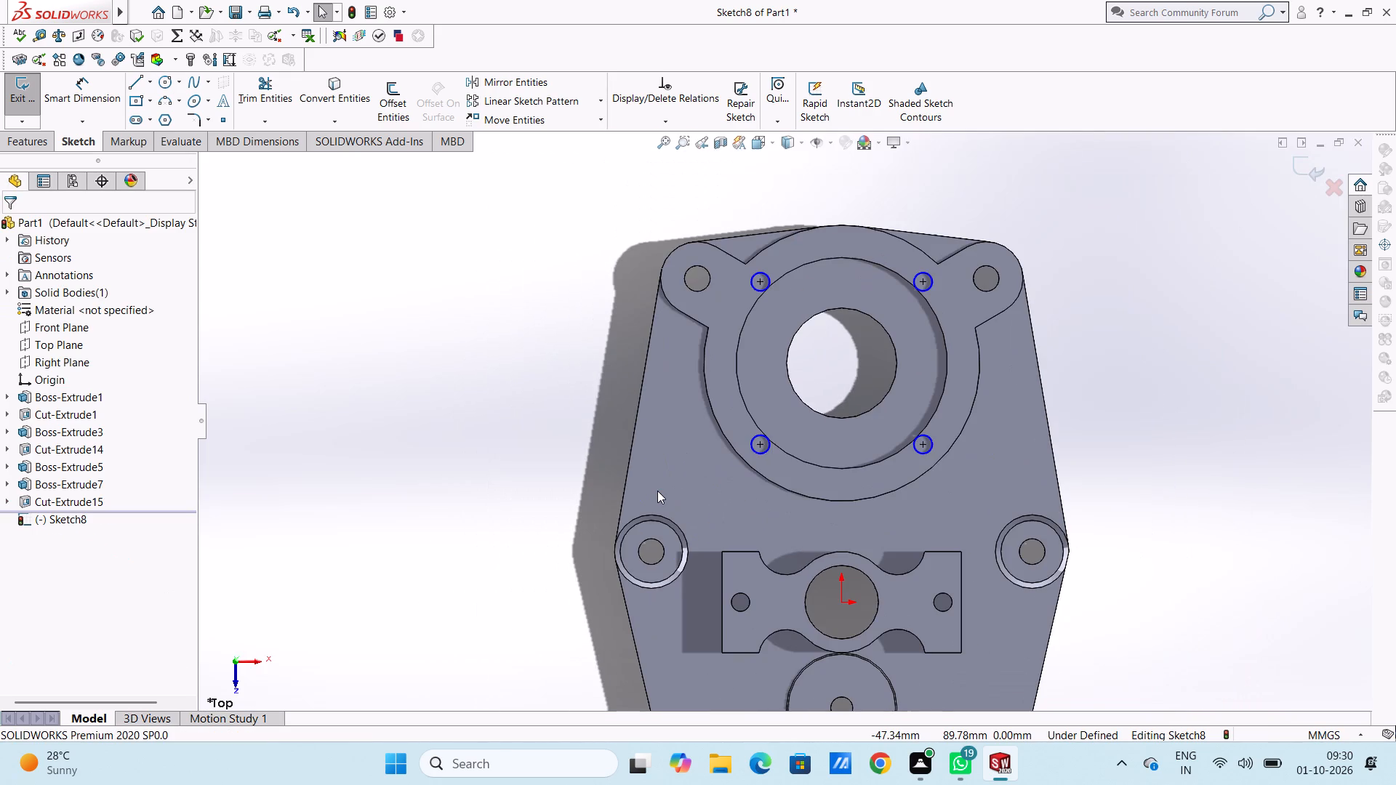
click(92, 104)
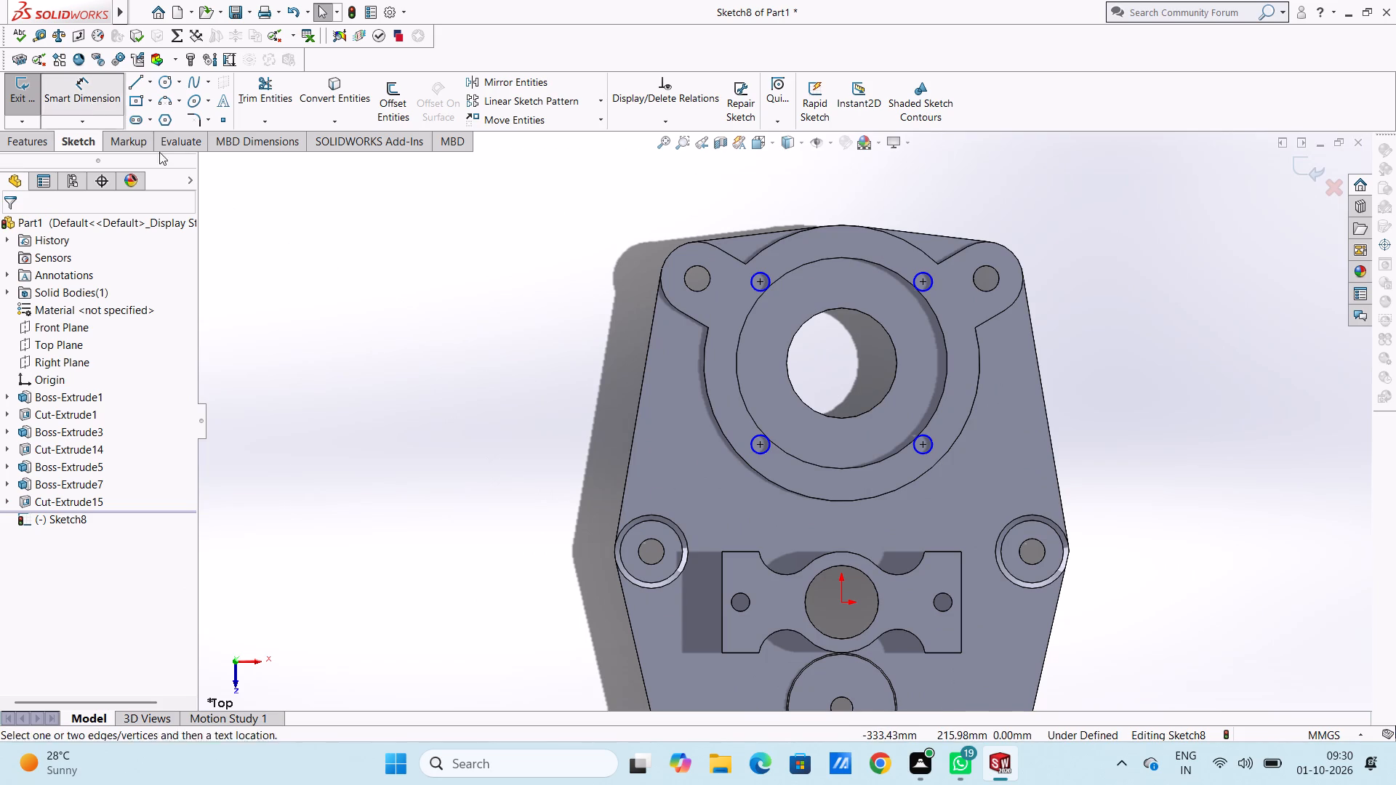
click(758, 293)
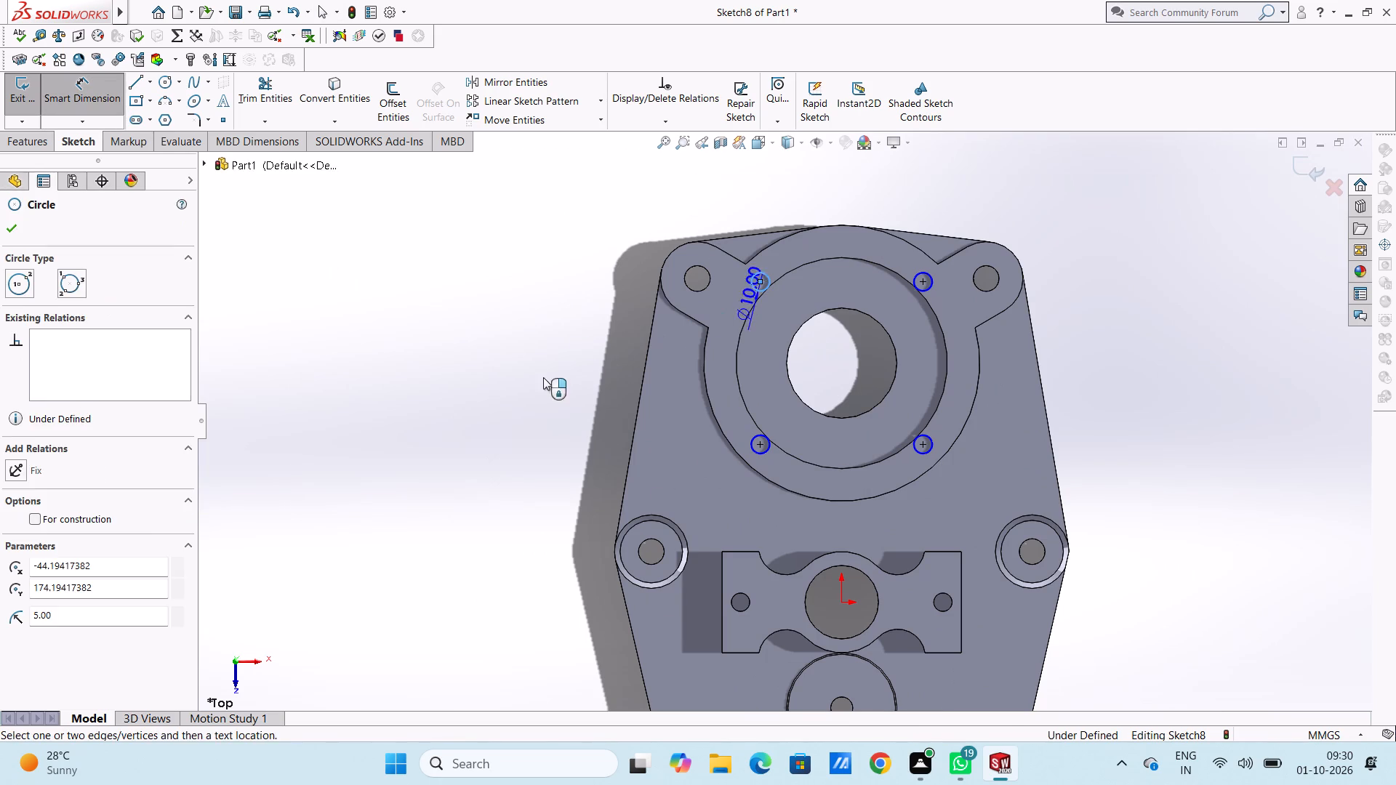
click(496, 395)
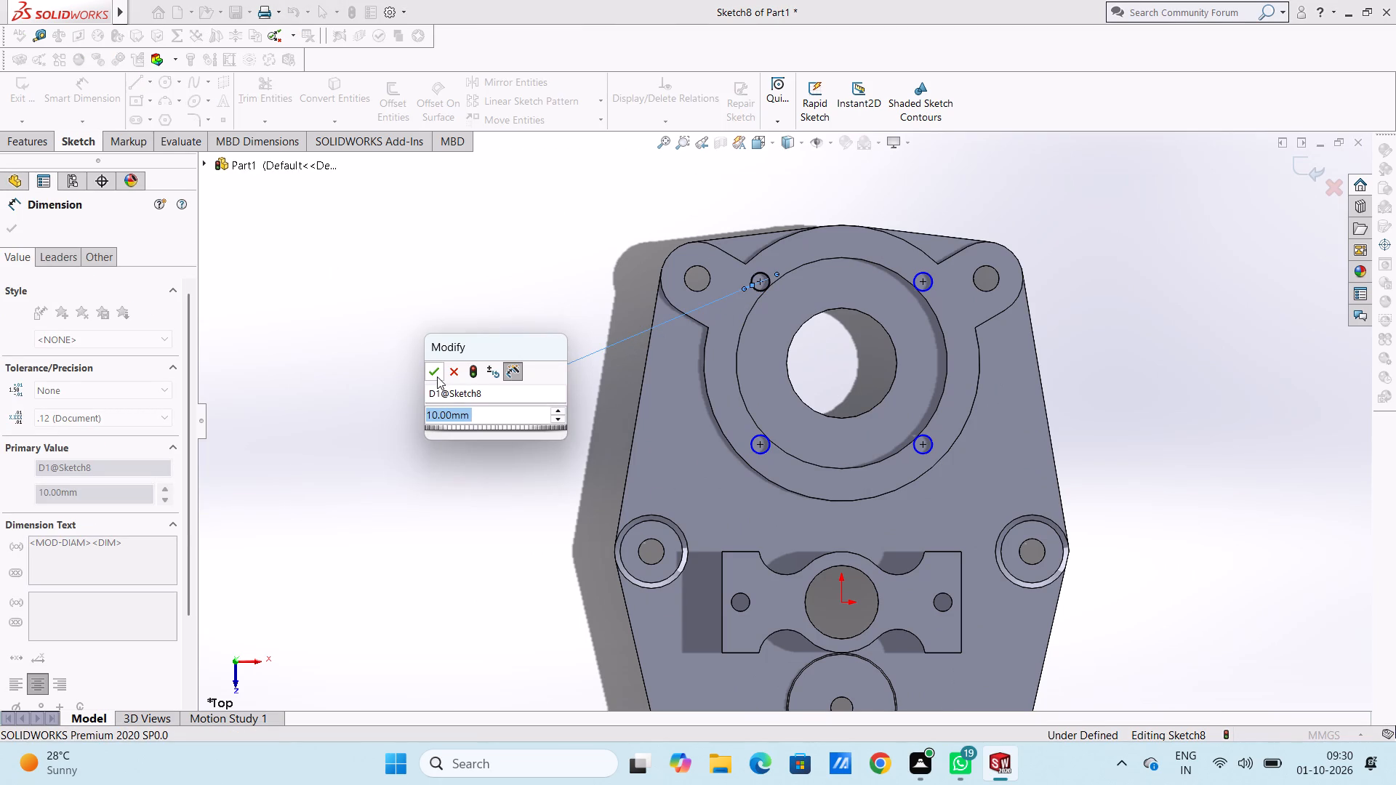
click(437, 376)
click(436, 369)
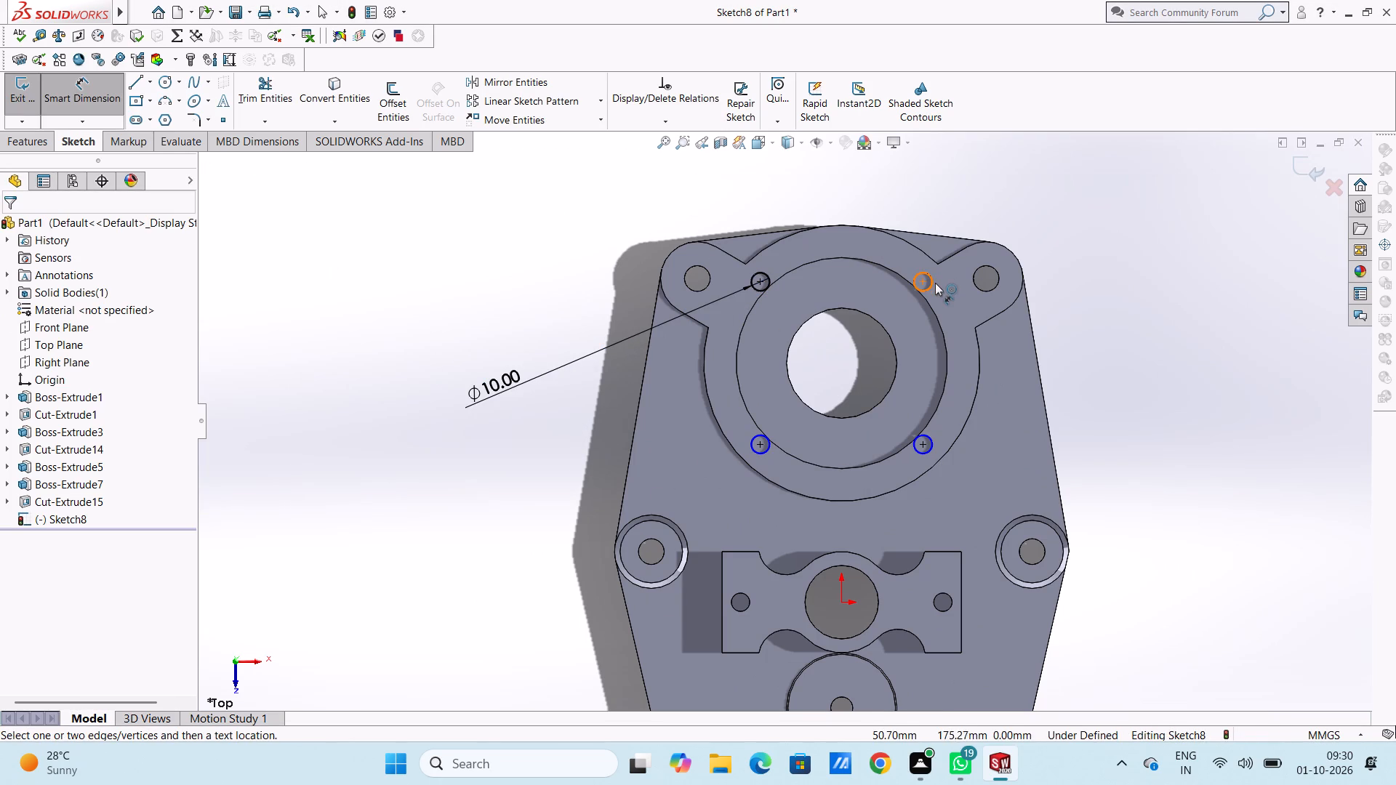
click(935, 283)
click(1164, 422)
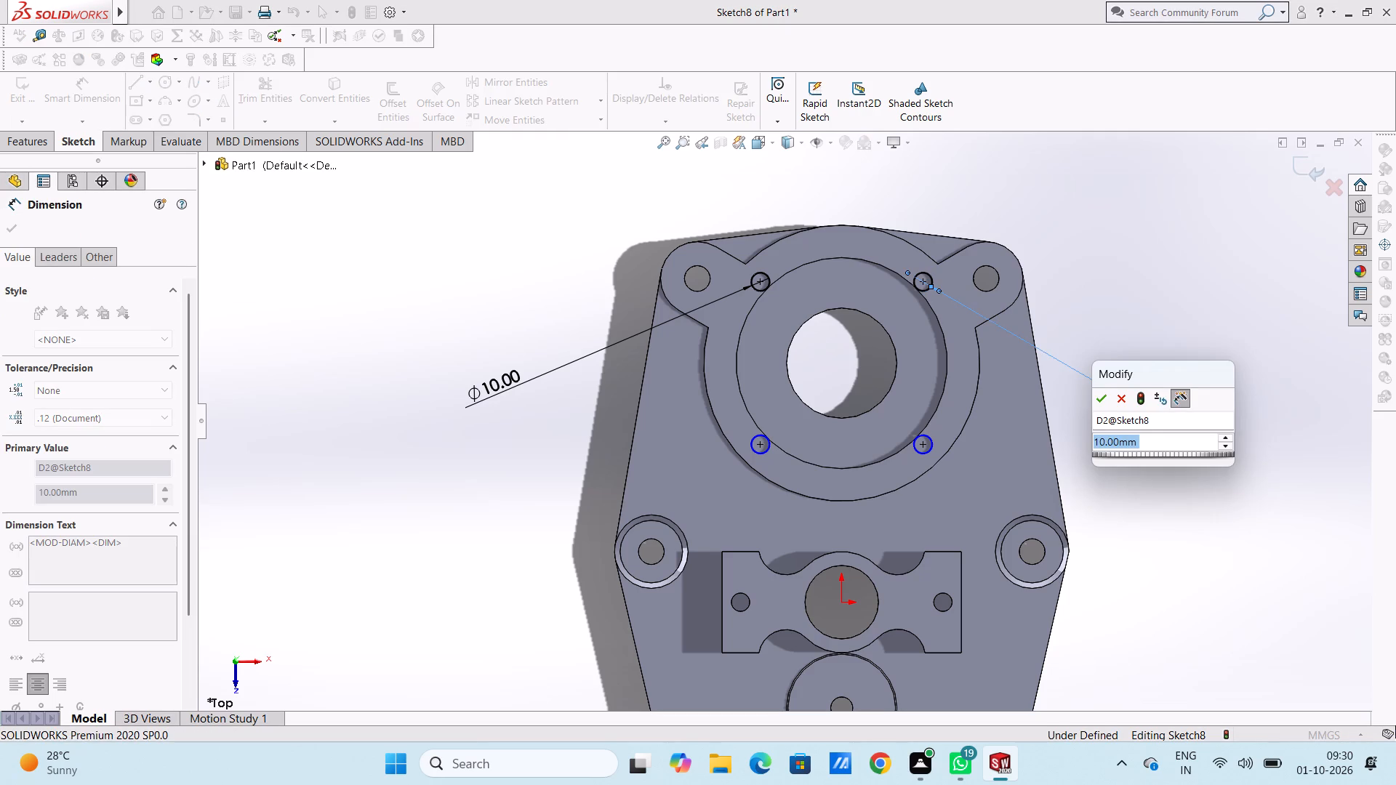
double_click(1101, 405)
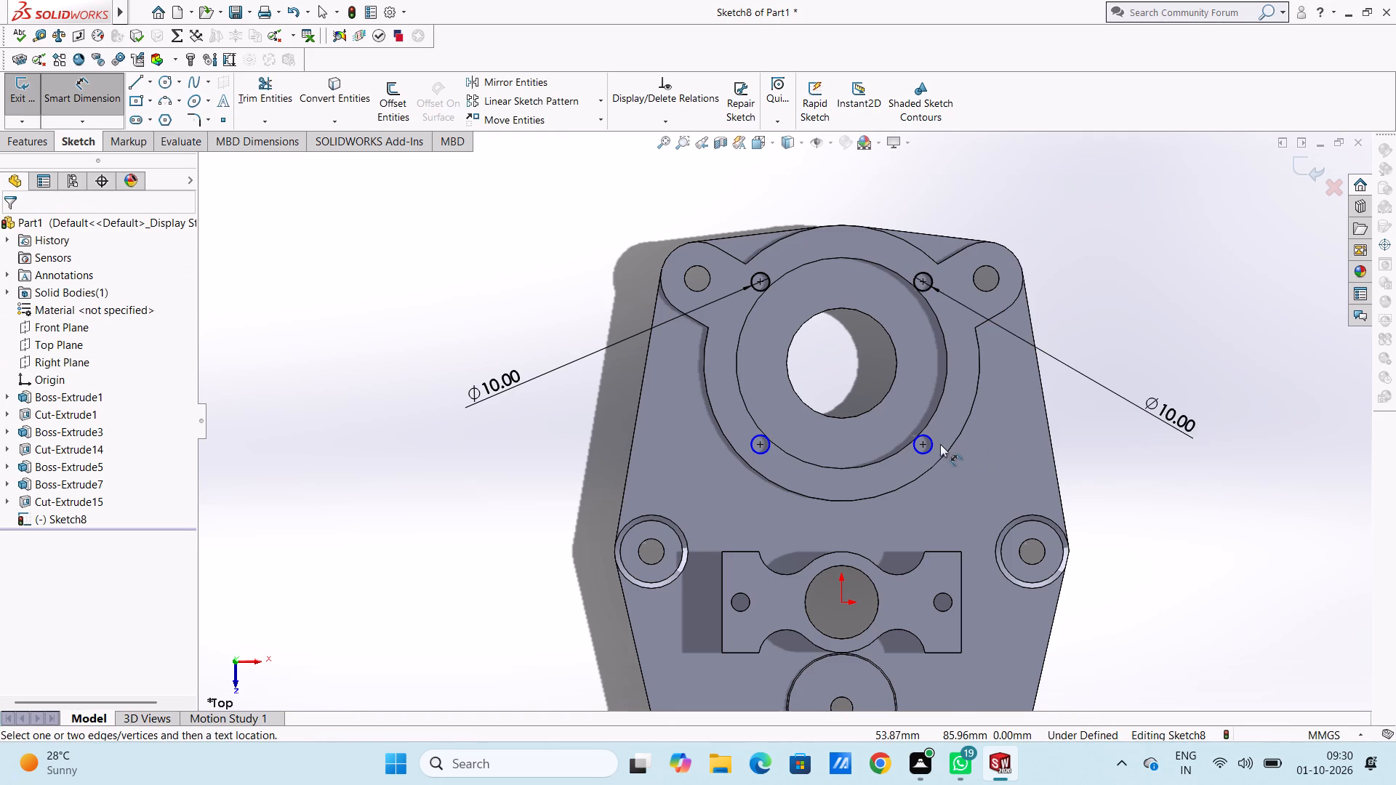
Dimension the diameters of the two lower small circles on the eared ring at 10 mm each.
click(933, 441)
click(1172, 315)
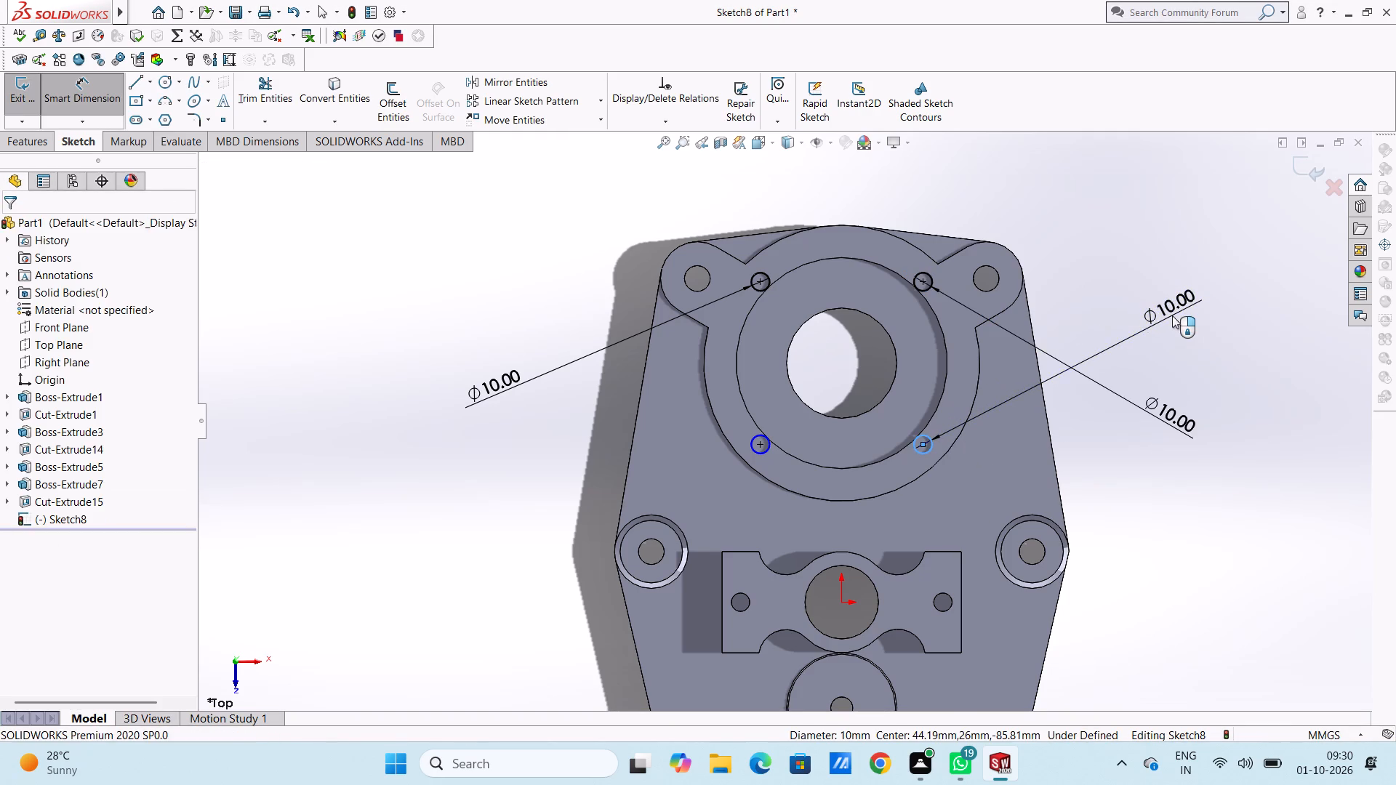
double_click(1105, 299)
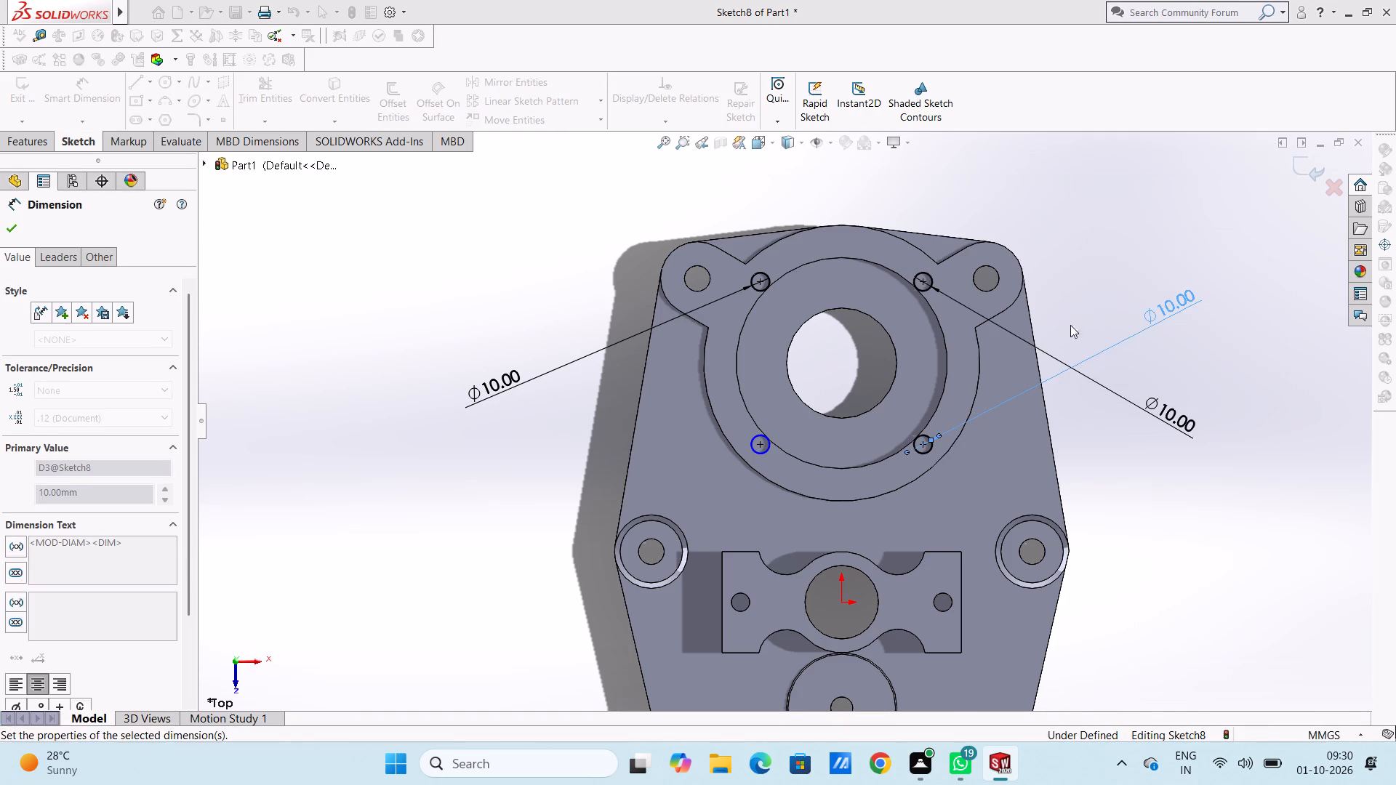
click(764, 457)
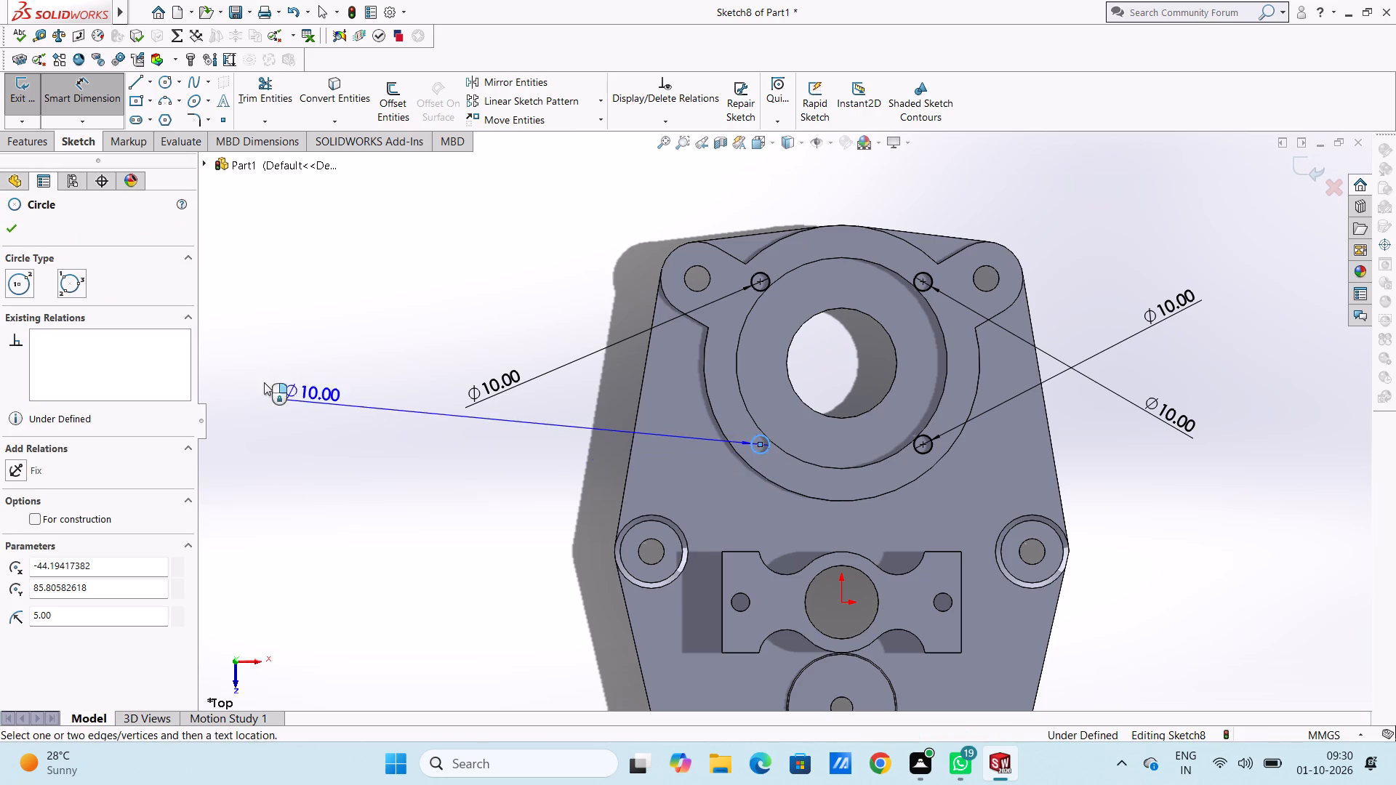
click(468, 336)
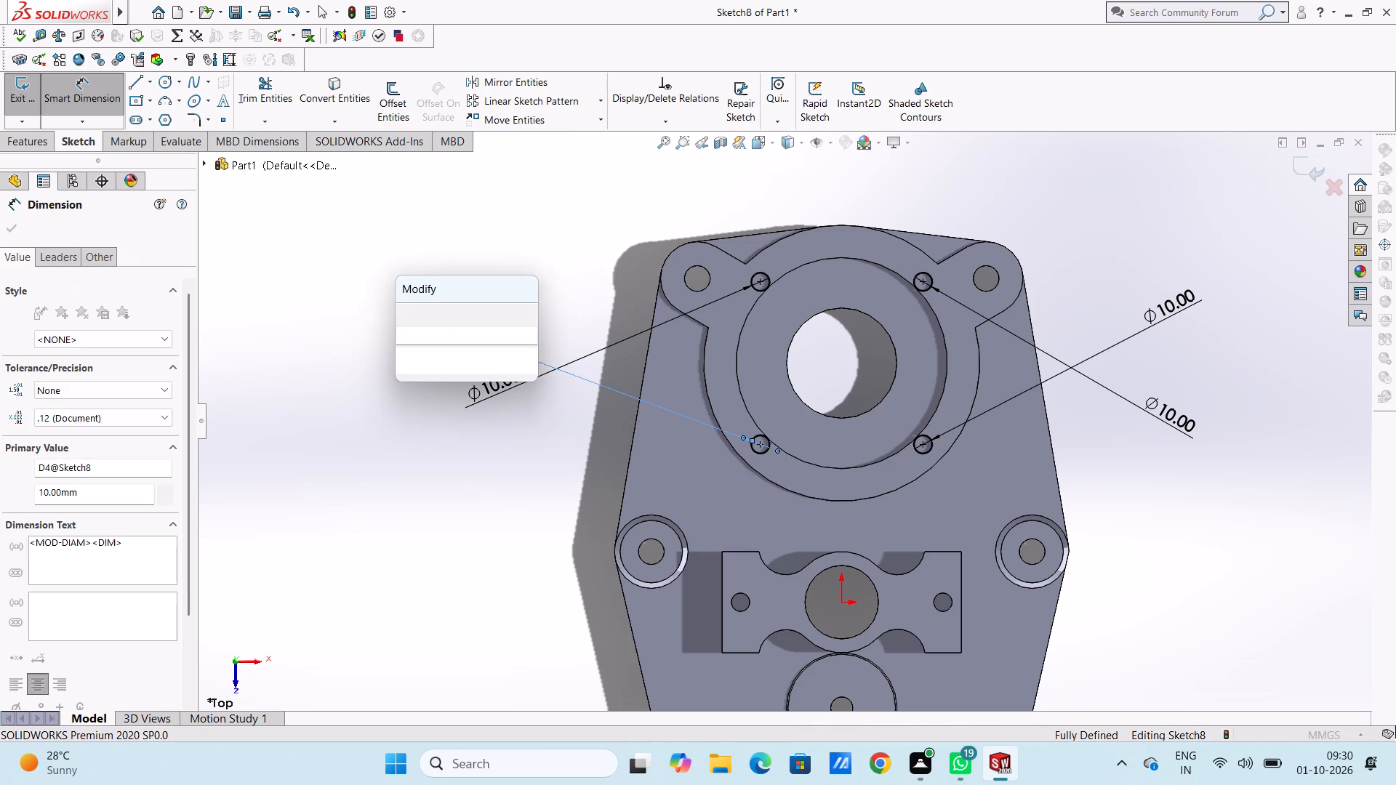
click(406, 321)
click(408, 378)
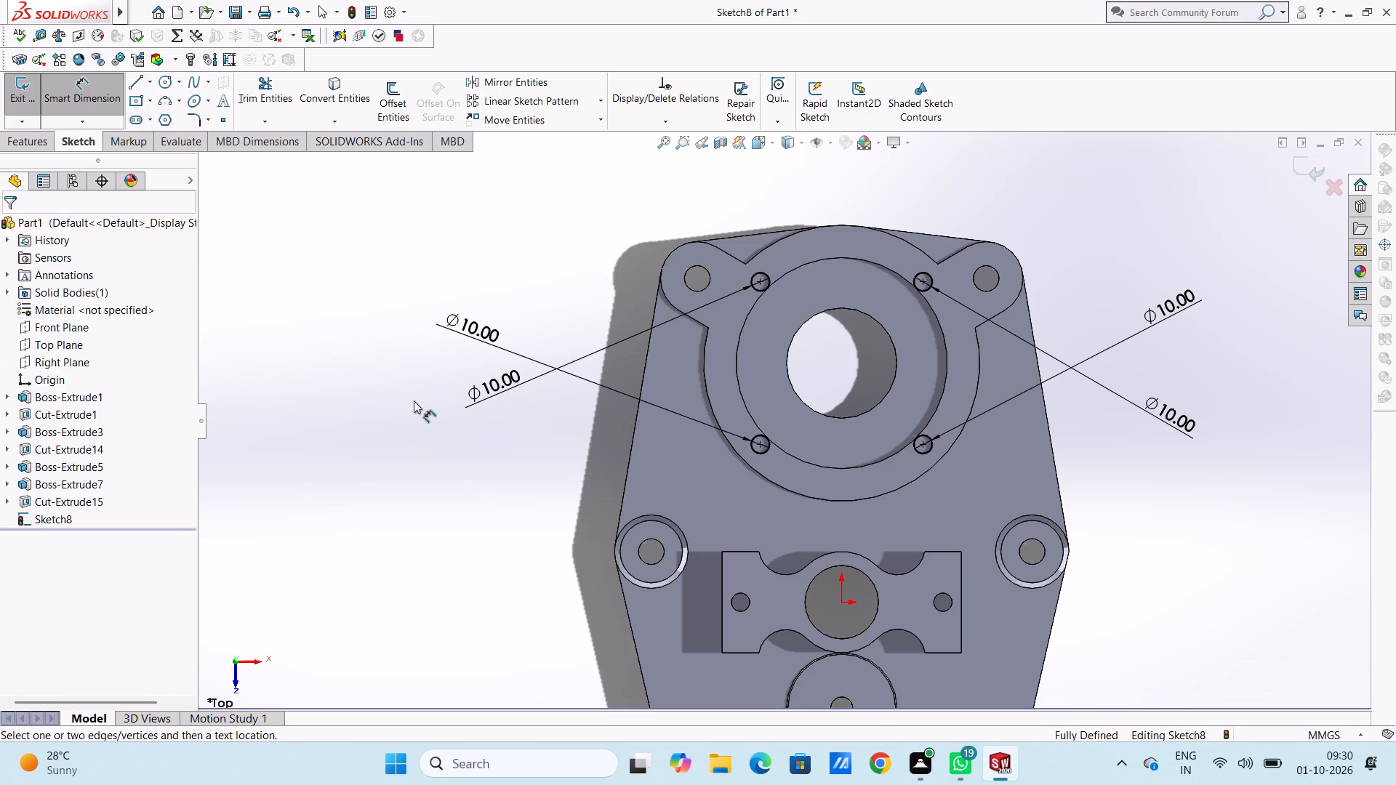
key(Escape)
Cut the four 10 mm circles through all of the eared ring and cover plate with an Extruded Cut.
middle_drag(553, 440, 513, 441)
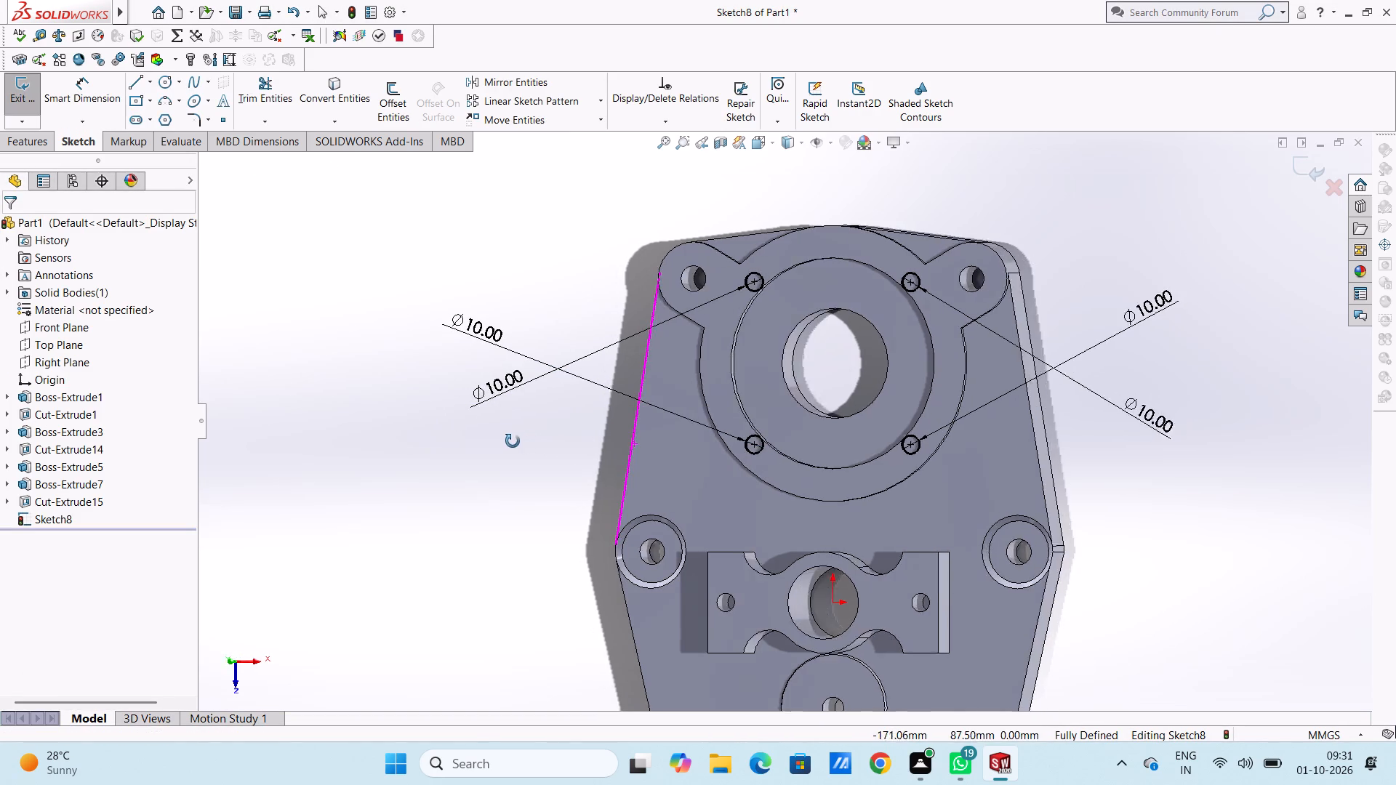
middle_drag(513, 441, 505, 443)
click(38, 139)
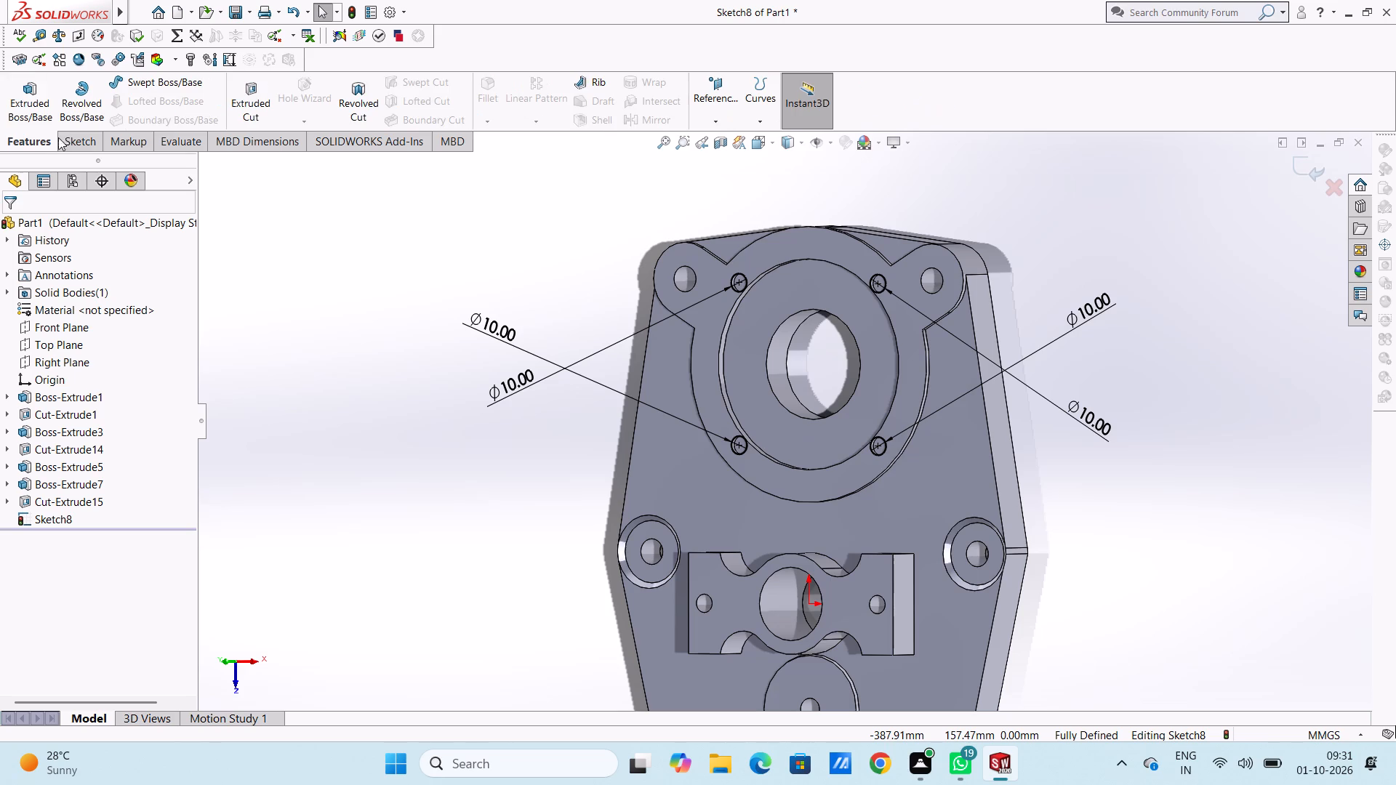
click(254, 91)
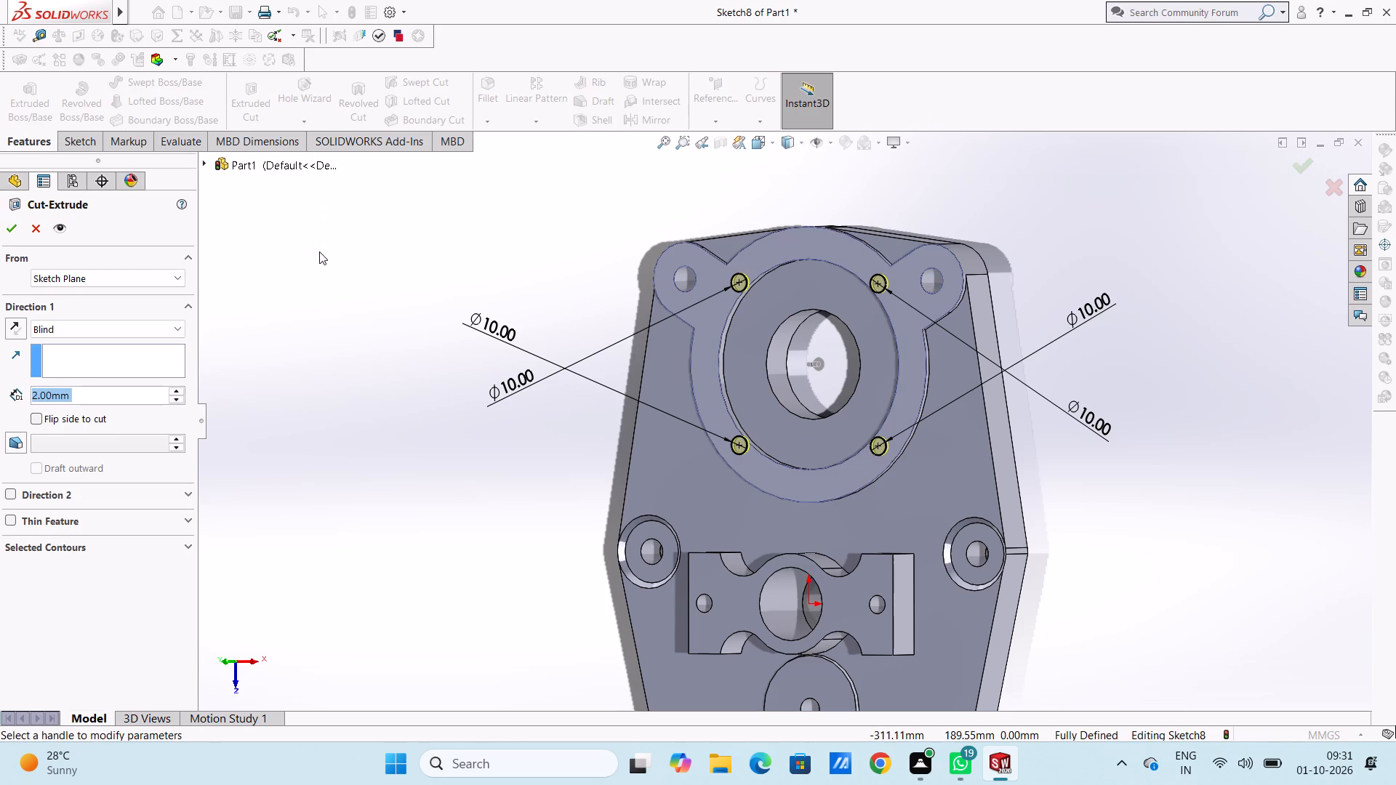
click(100, 332)
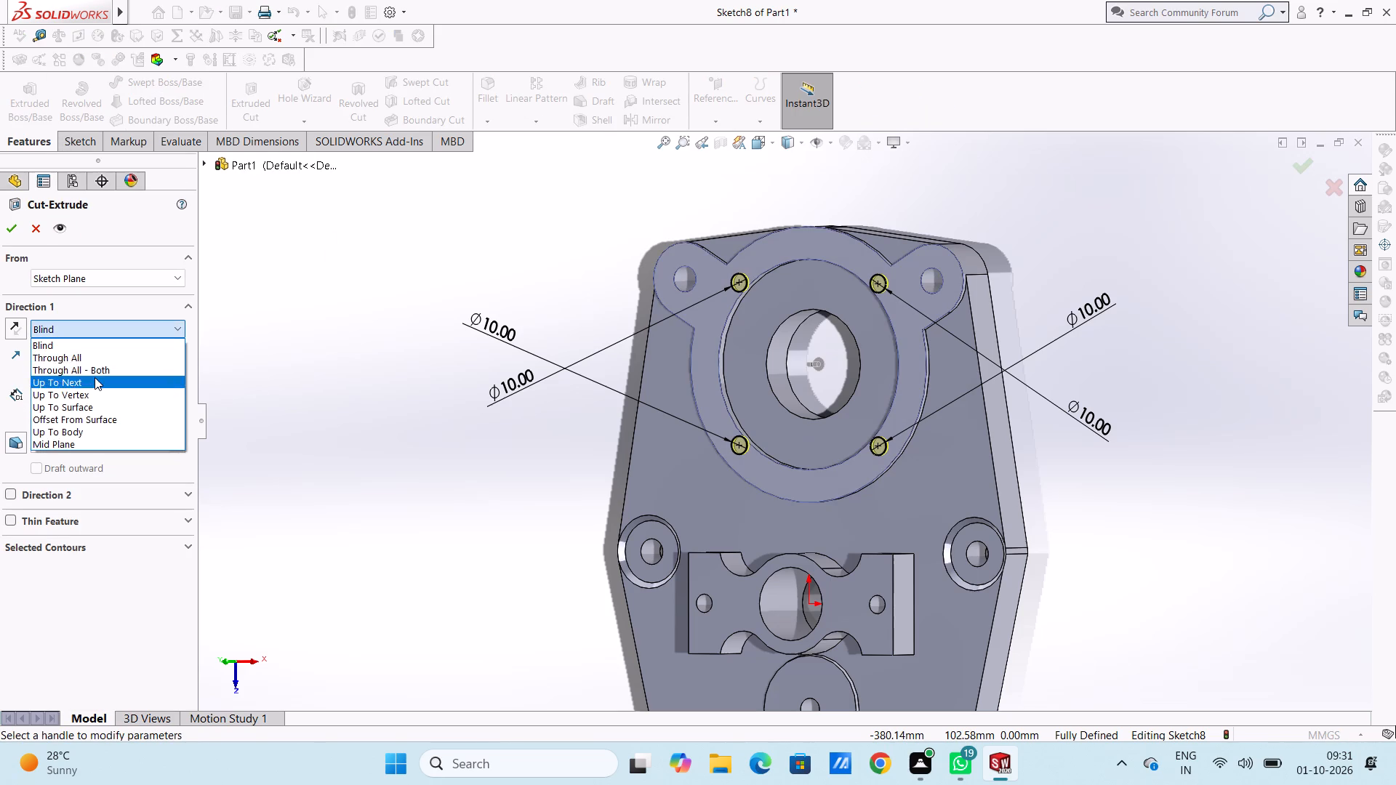
click(100, 360)
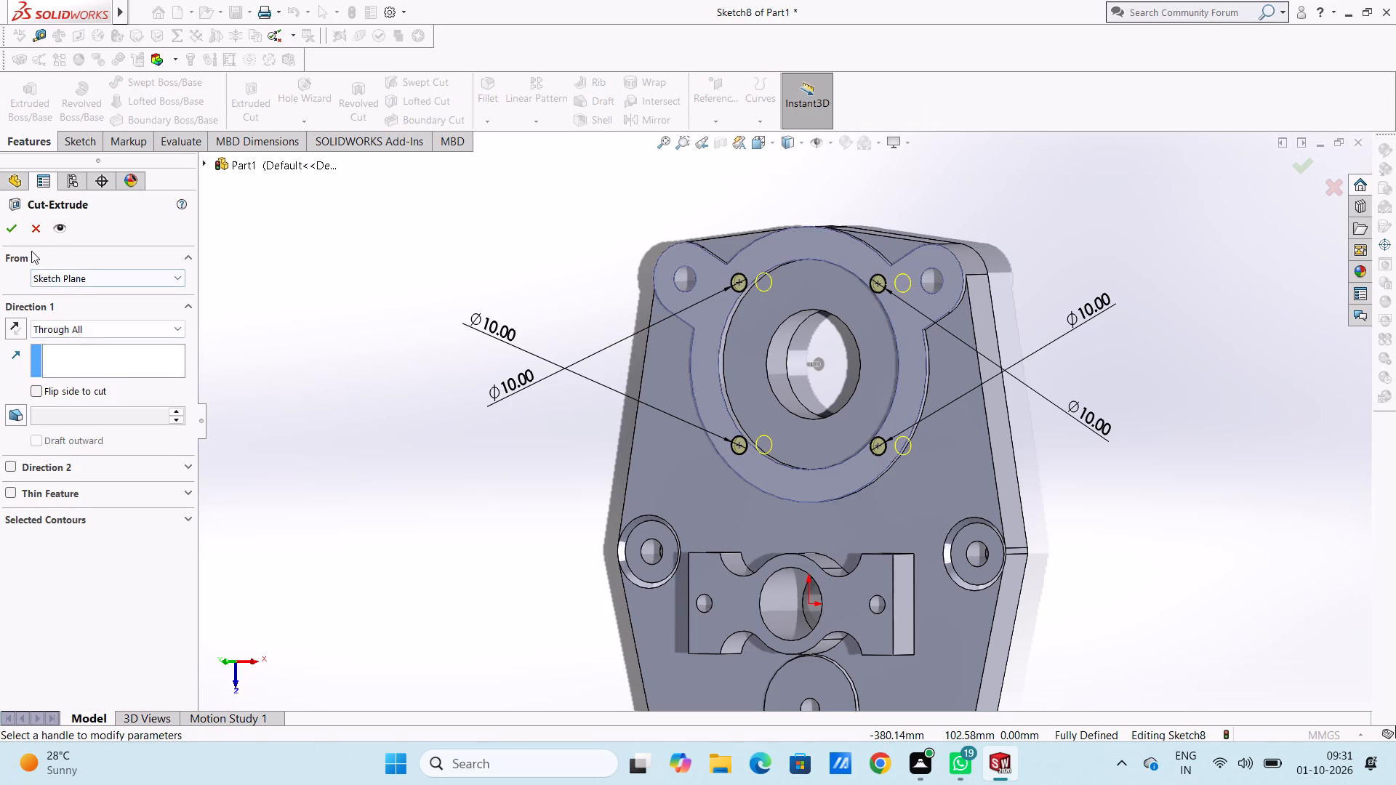
click(17, 233)
click(318, 294)
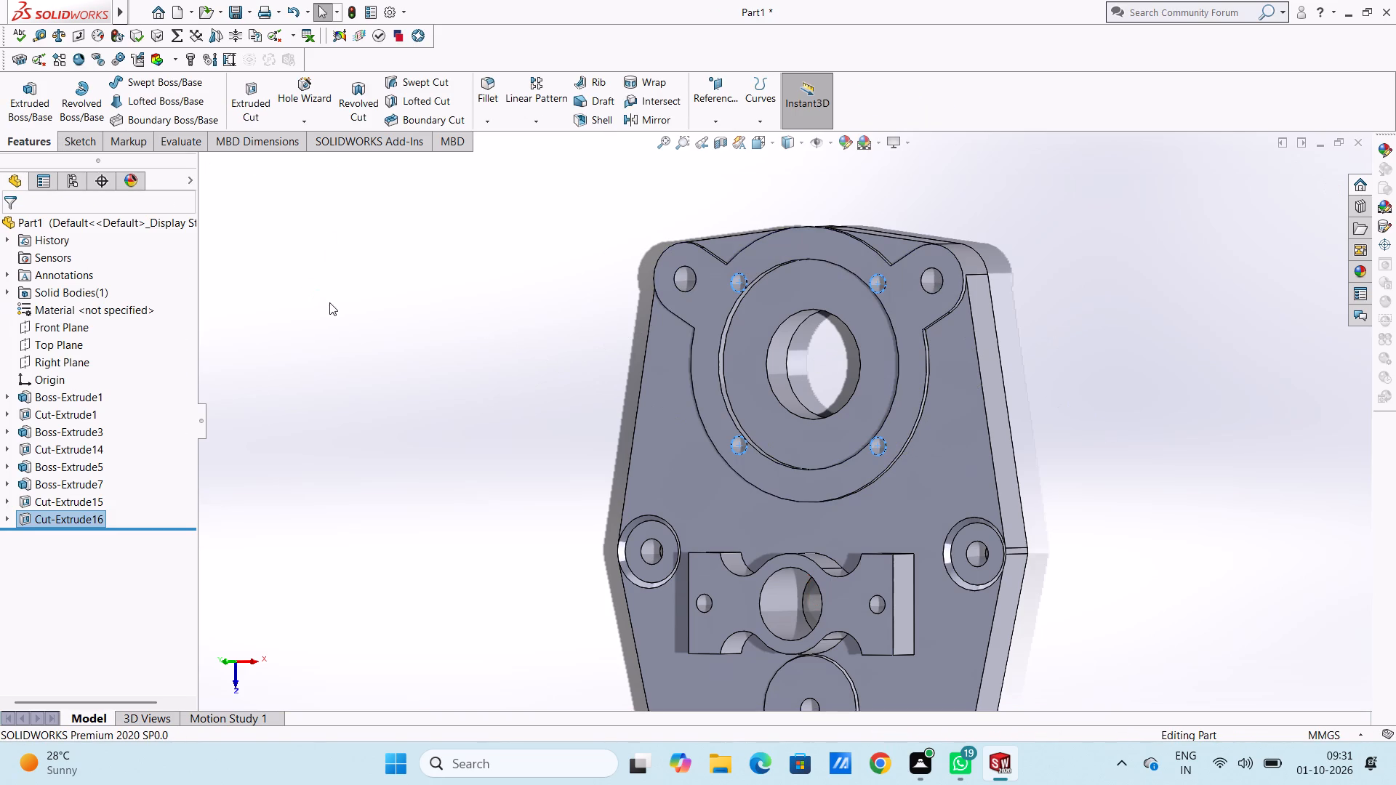
Examine the cover plate from the back and the top, checking the through holes and raised features.
middle_drag(345, 310, 659, 347)
scroll(622, 351, up, 3)
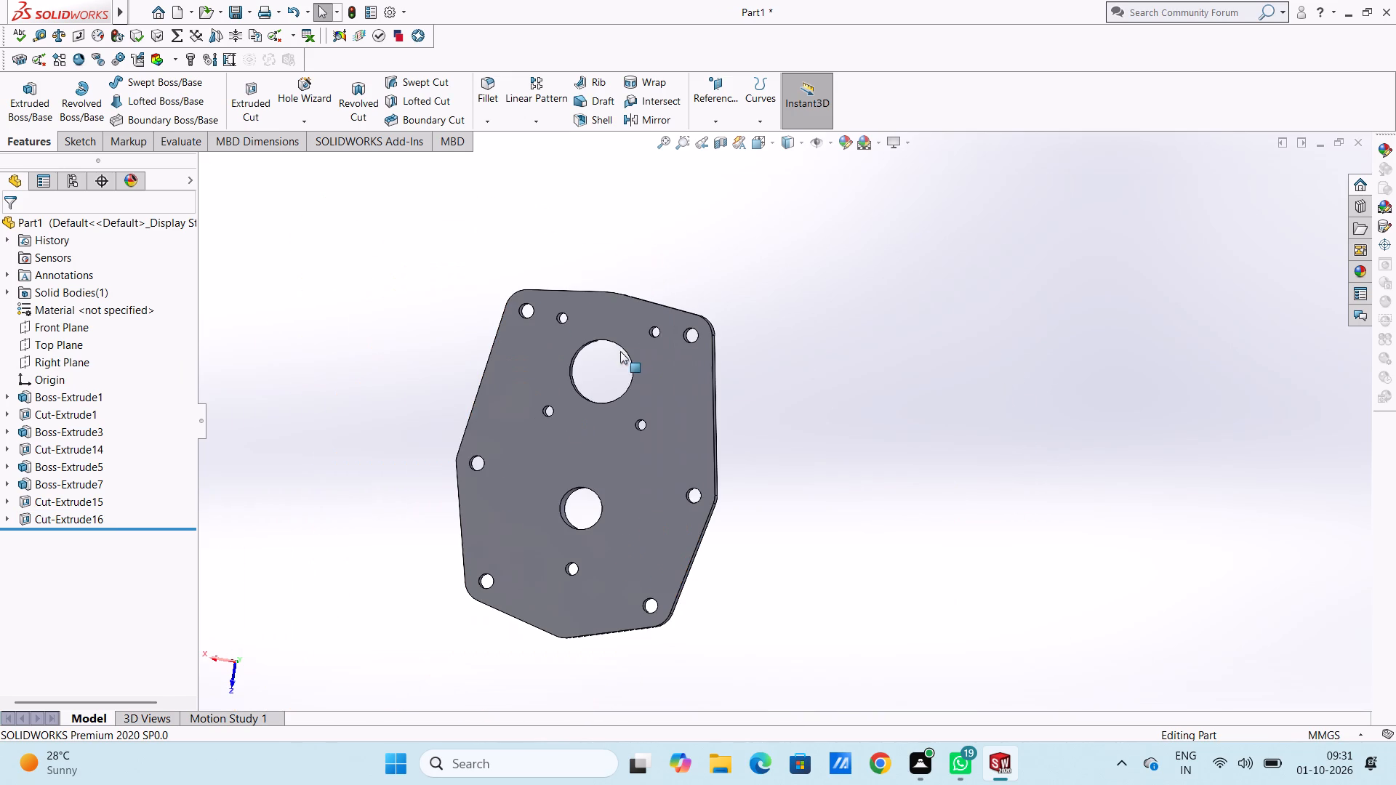
middle_drag(472, 374, 486, 388)
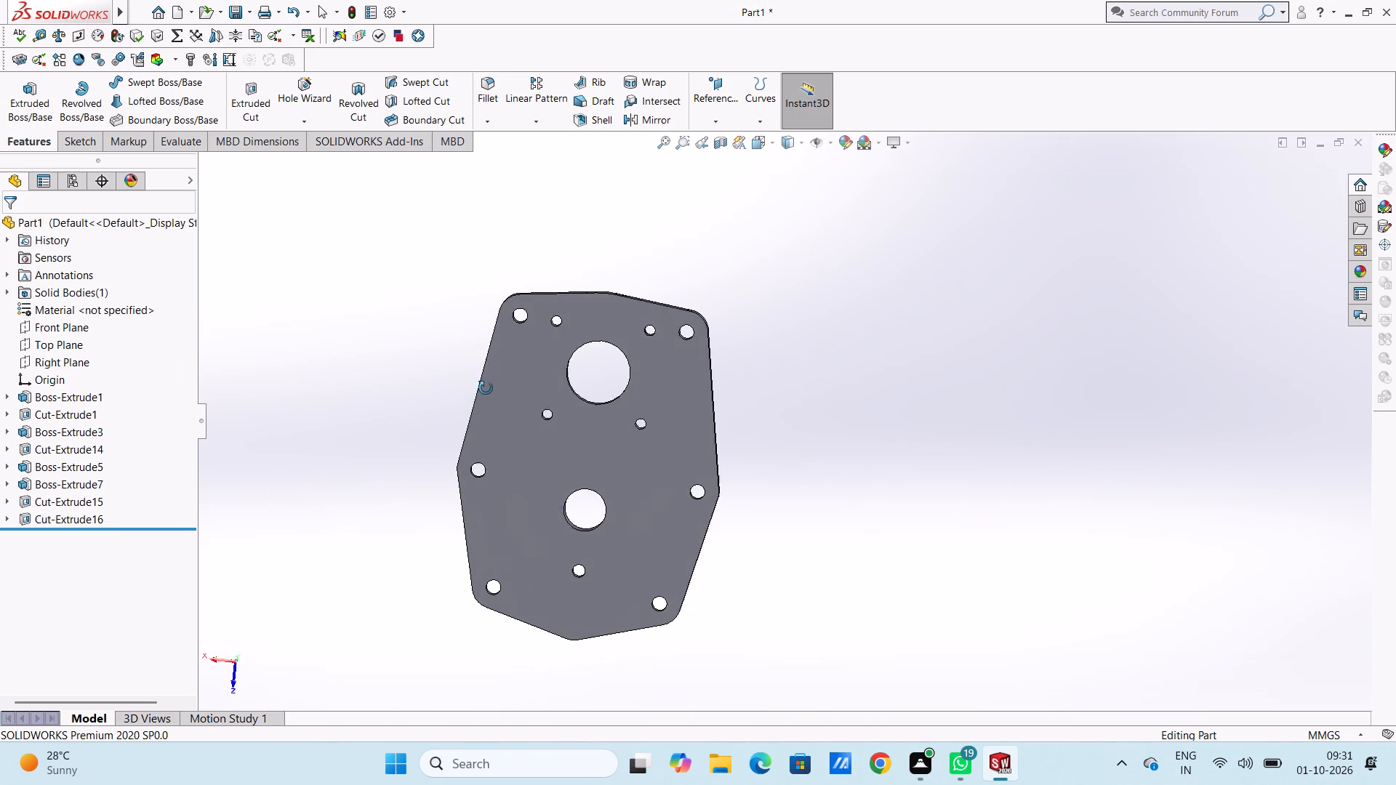
middle_drag(486, 388, 483, 388)
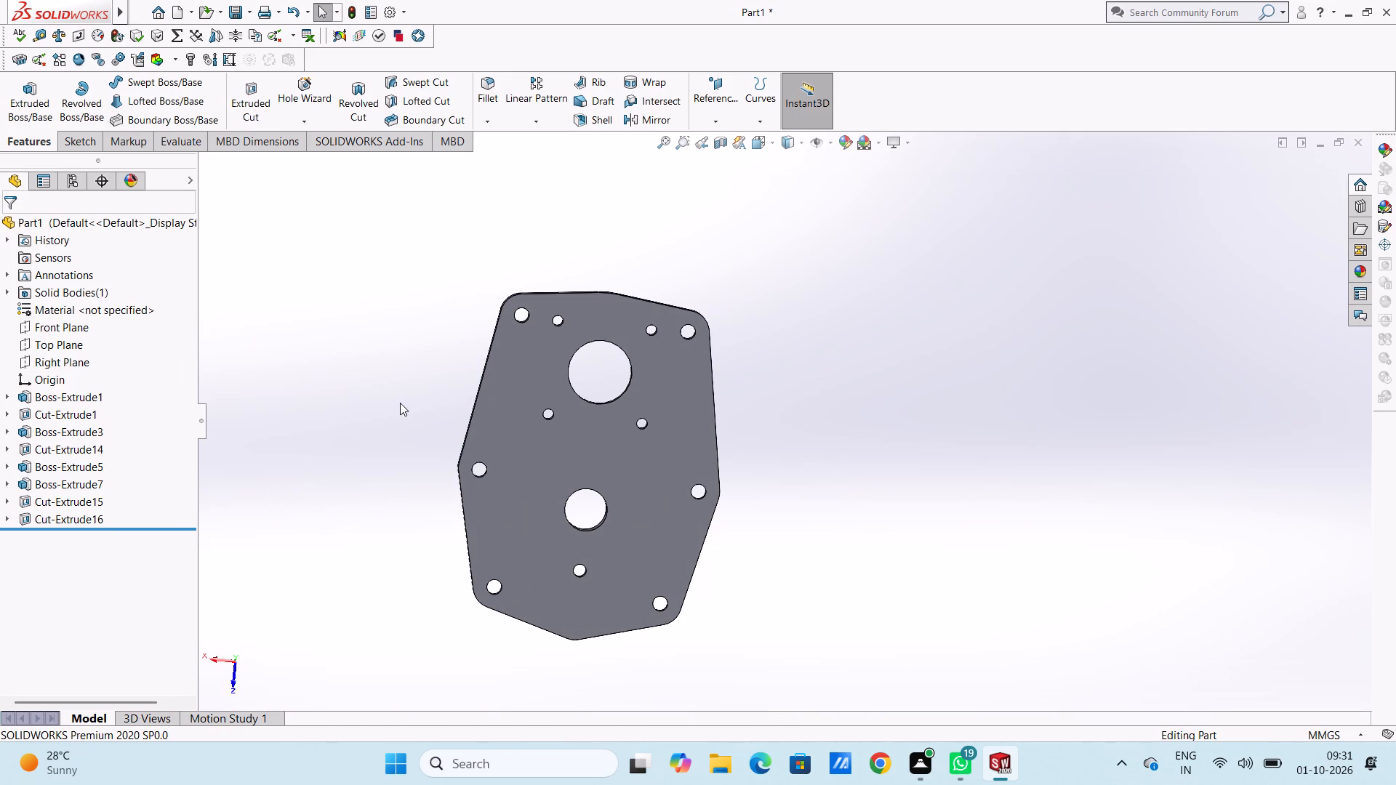
key(ctrl+5)
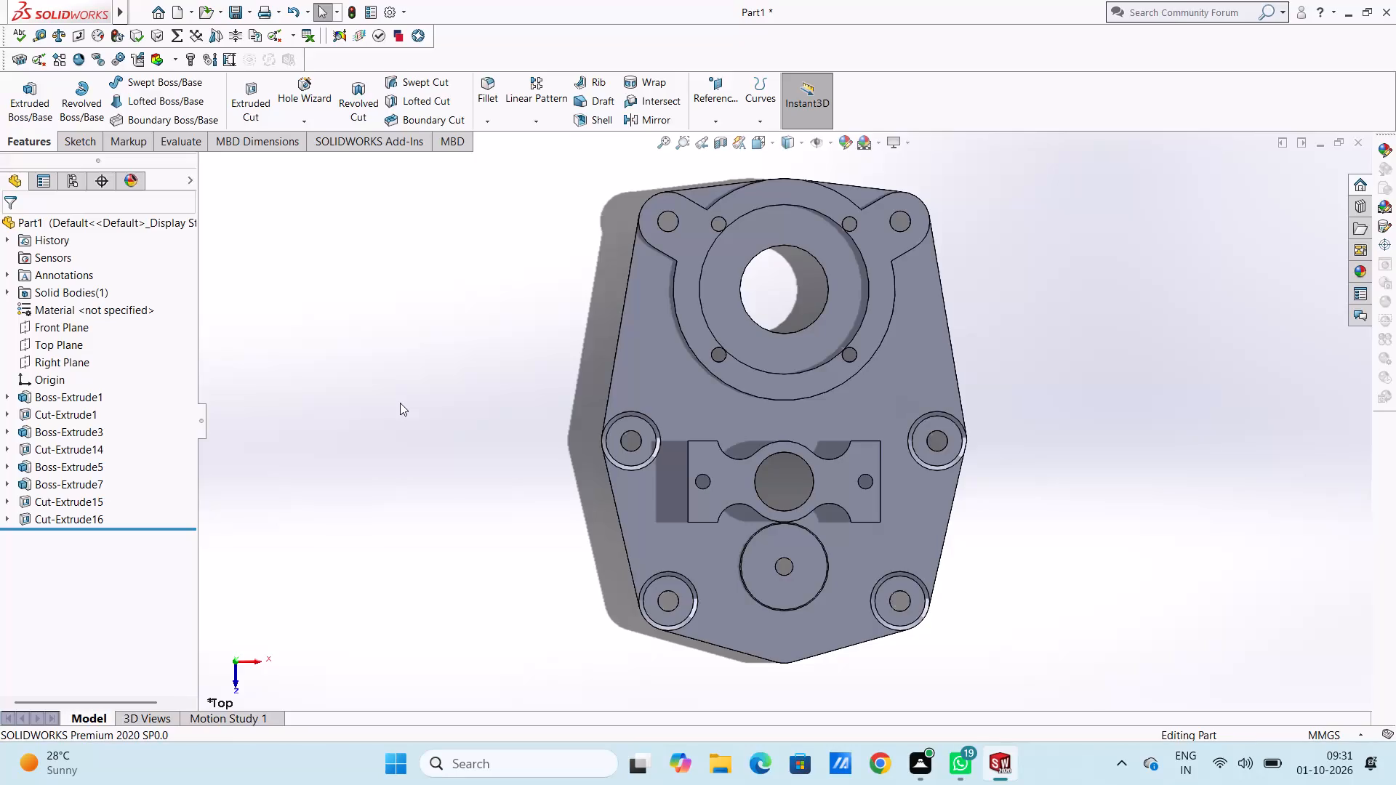
scroll(400, 403, up, 3)
scroll(740, 642, down, 1)
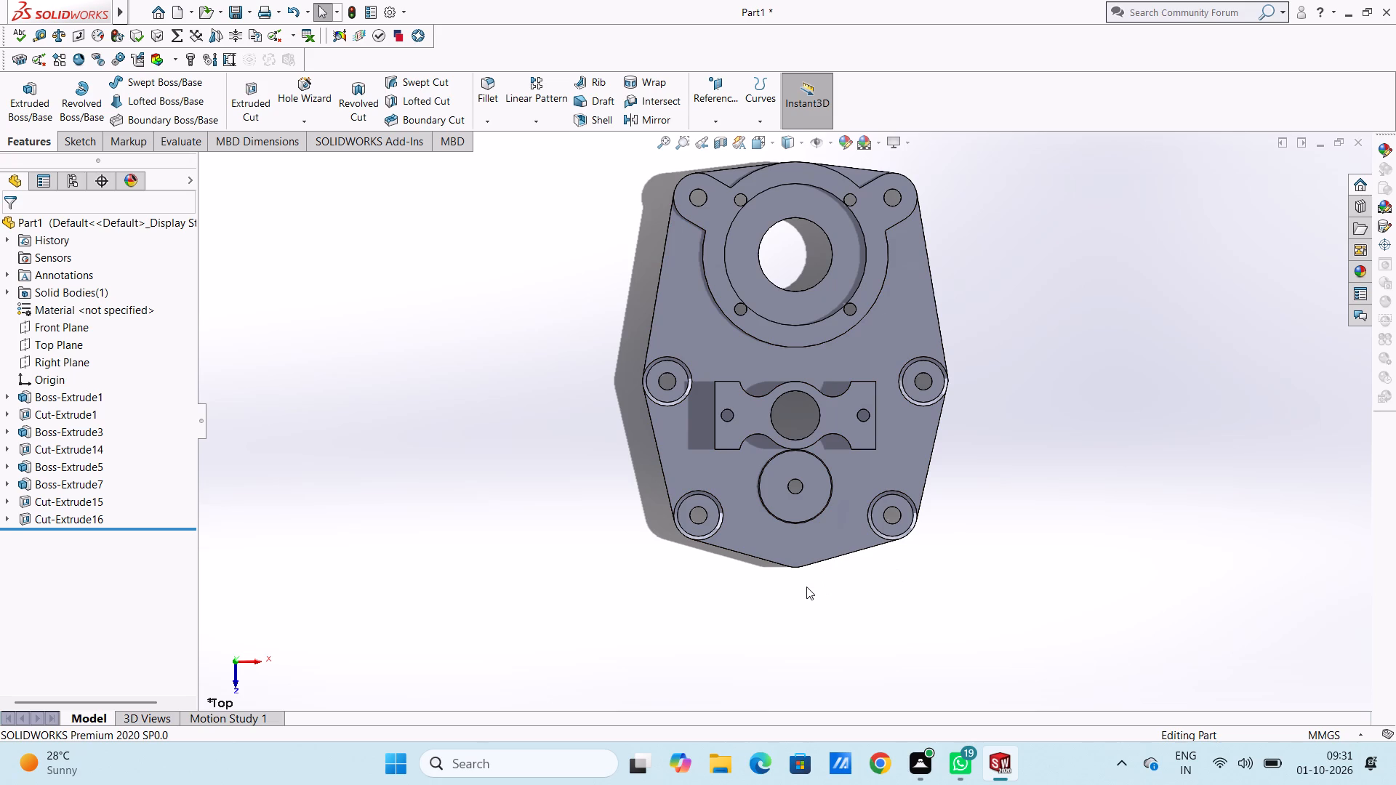
scroll(806, 587, up, 1)
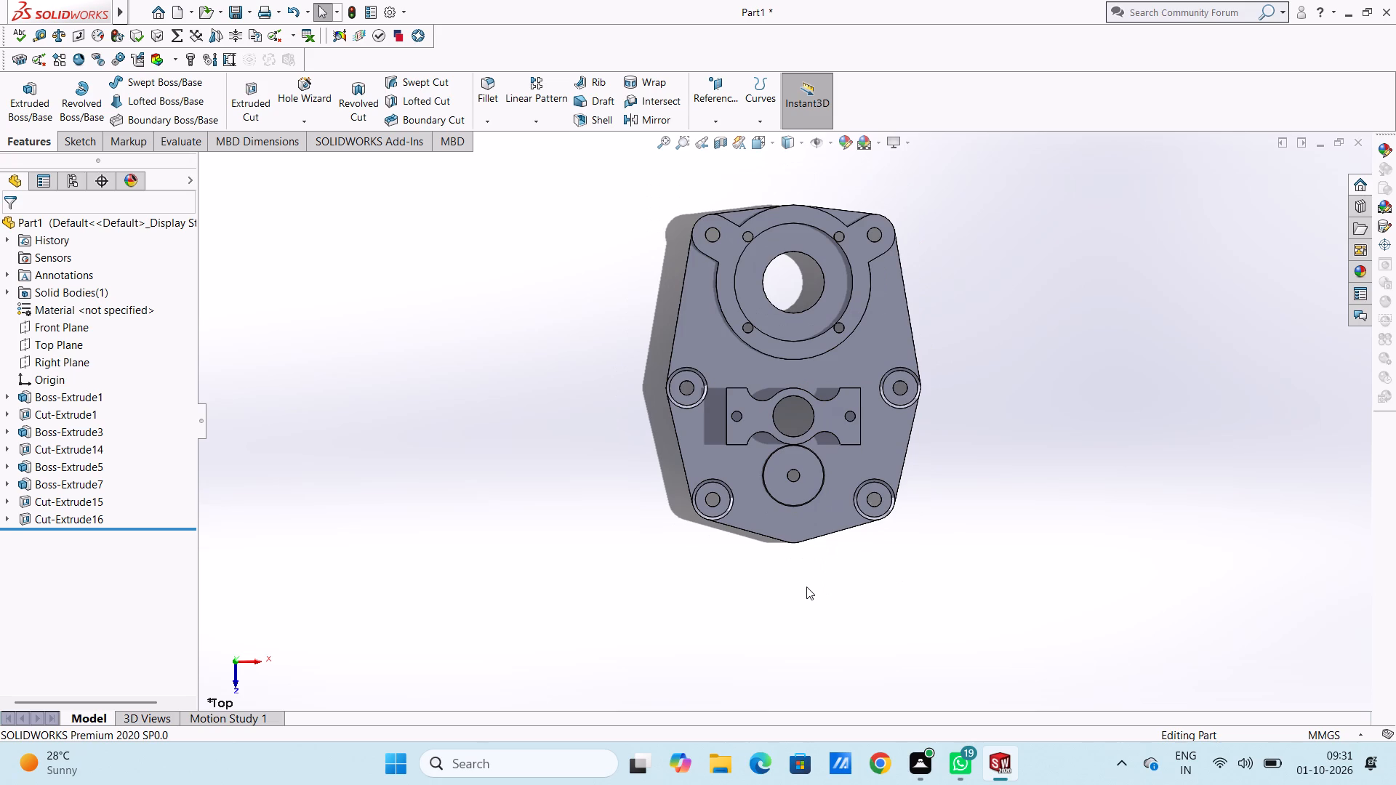
Start a sketch on the round pad's top face and draw concentric circles of 25 mm and 6 mm radius at its hole's centre.
scroll(827, 488, down, 4)
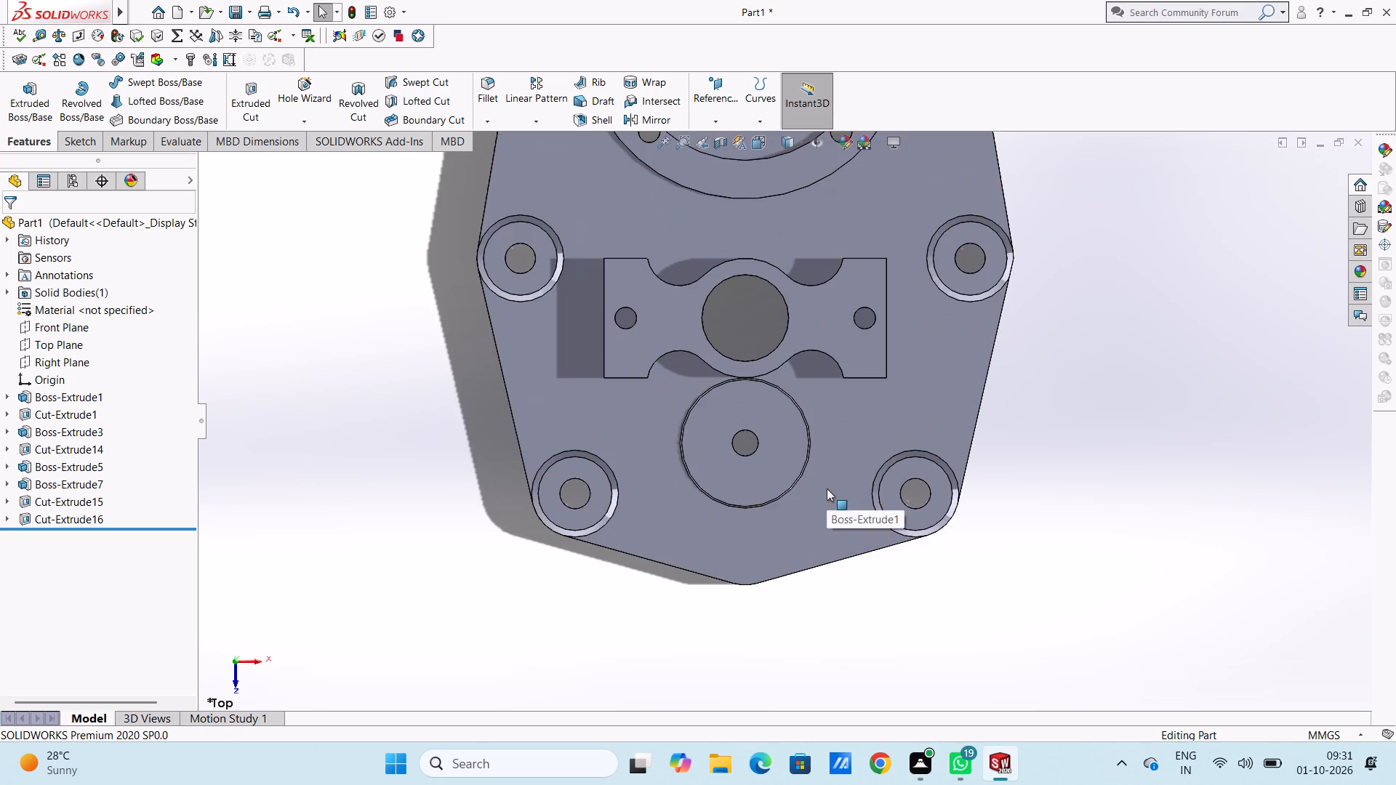
click(786, 435)
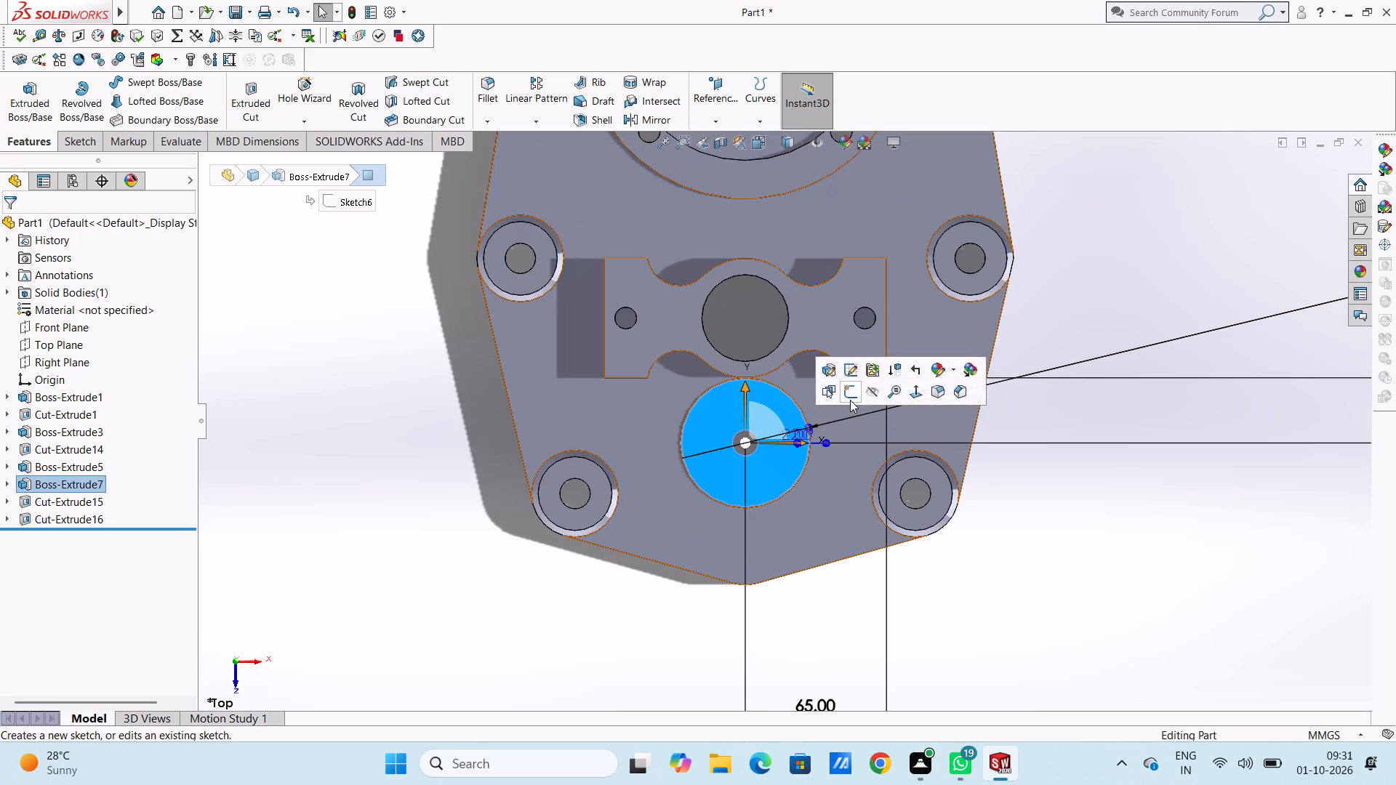
click(850, 399)
click(419, 433)
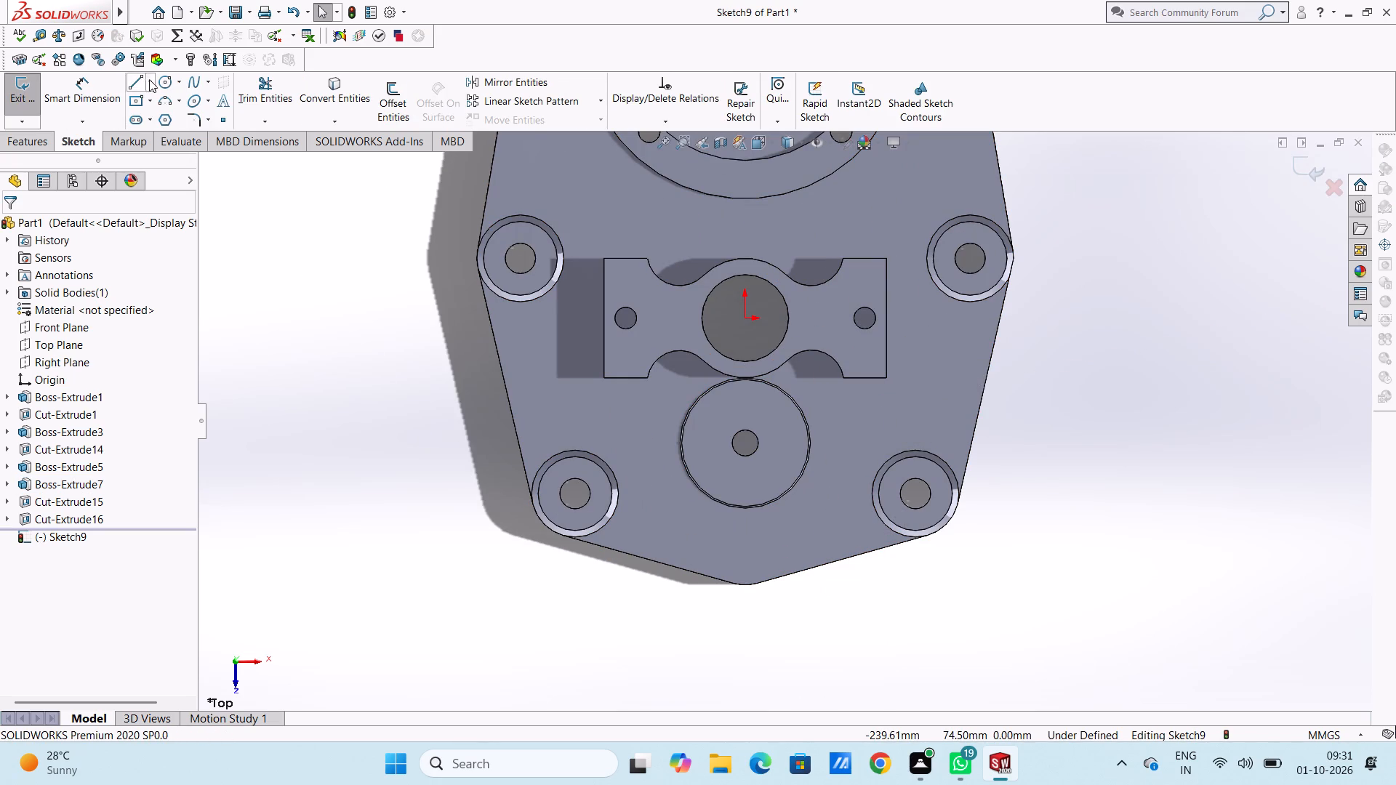
click(159, 84)
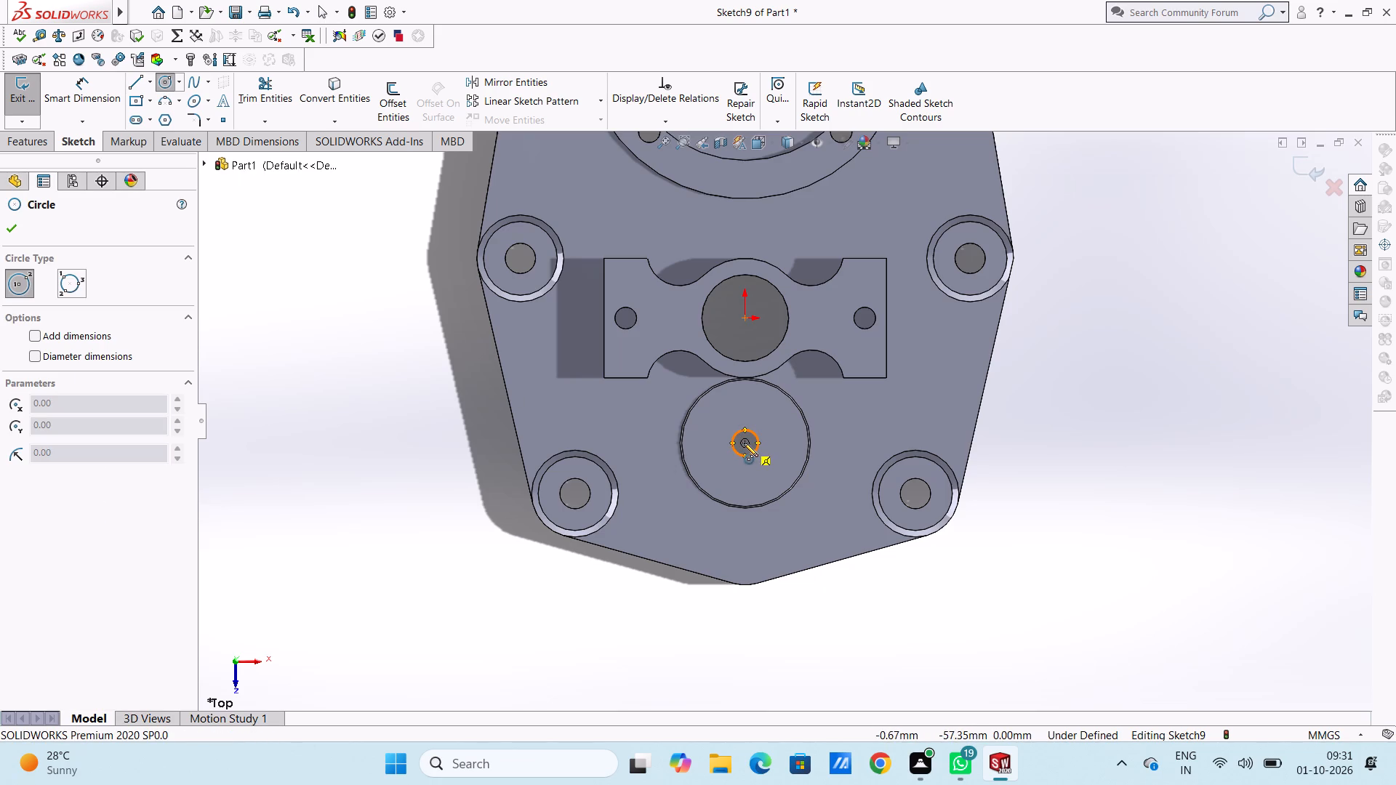
click(744, 443)
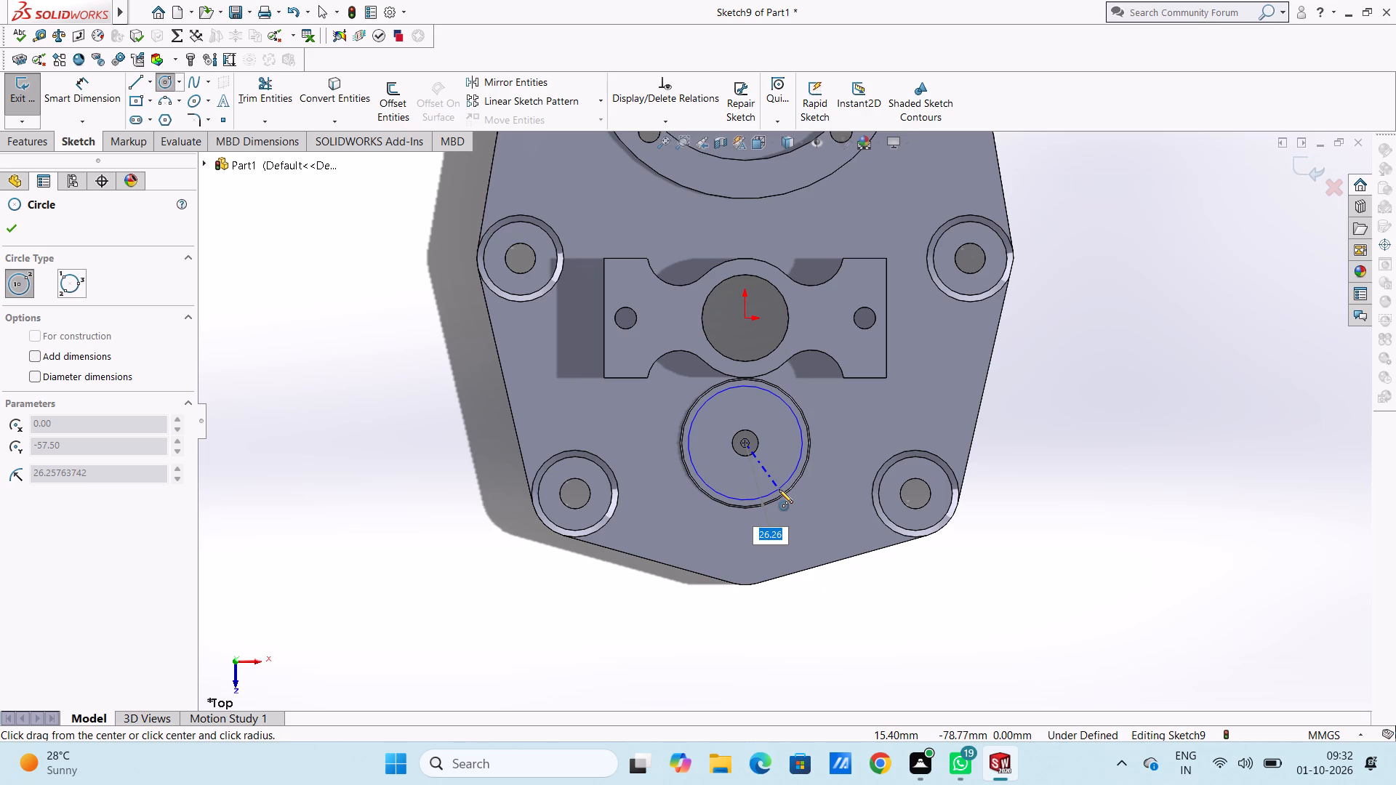
text(25)
key(Return)
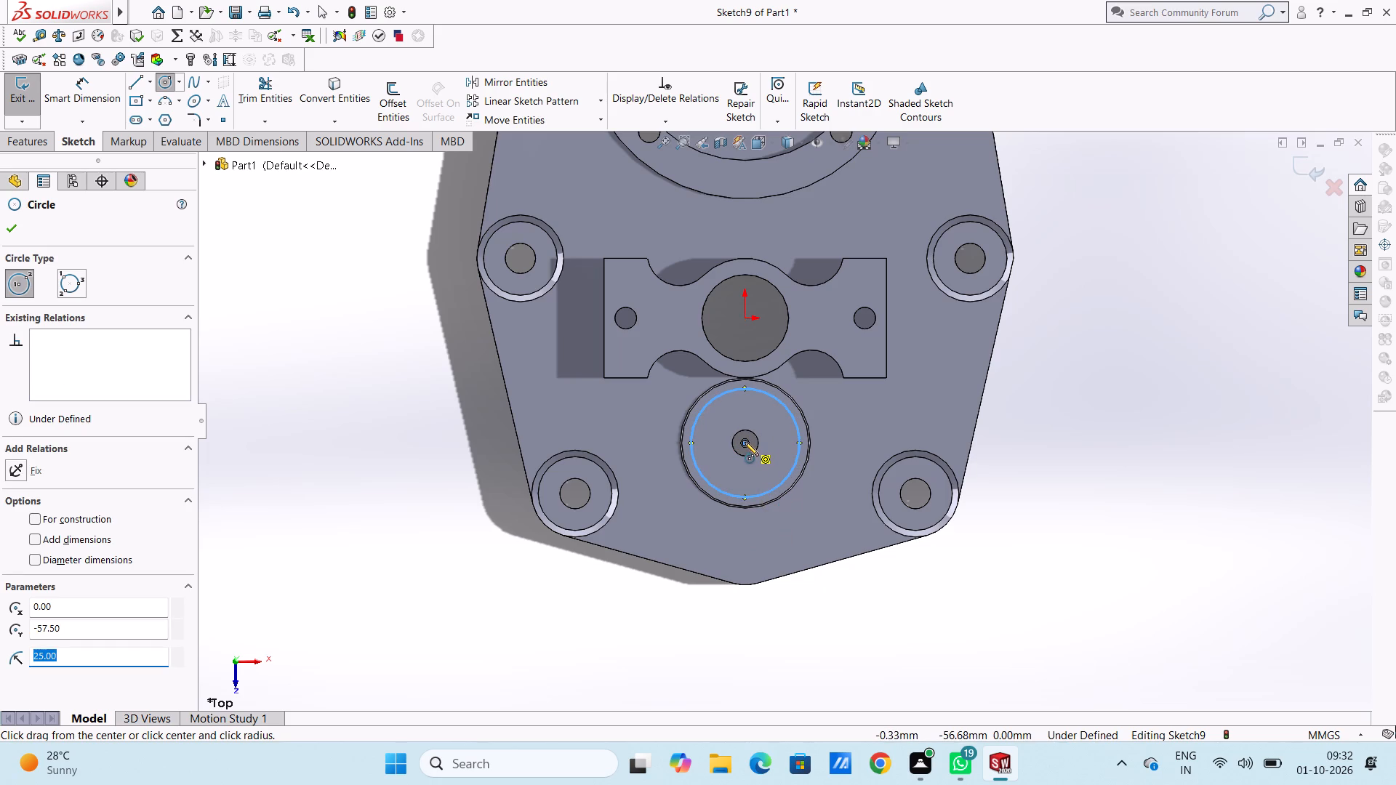
click(745, 442)
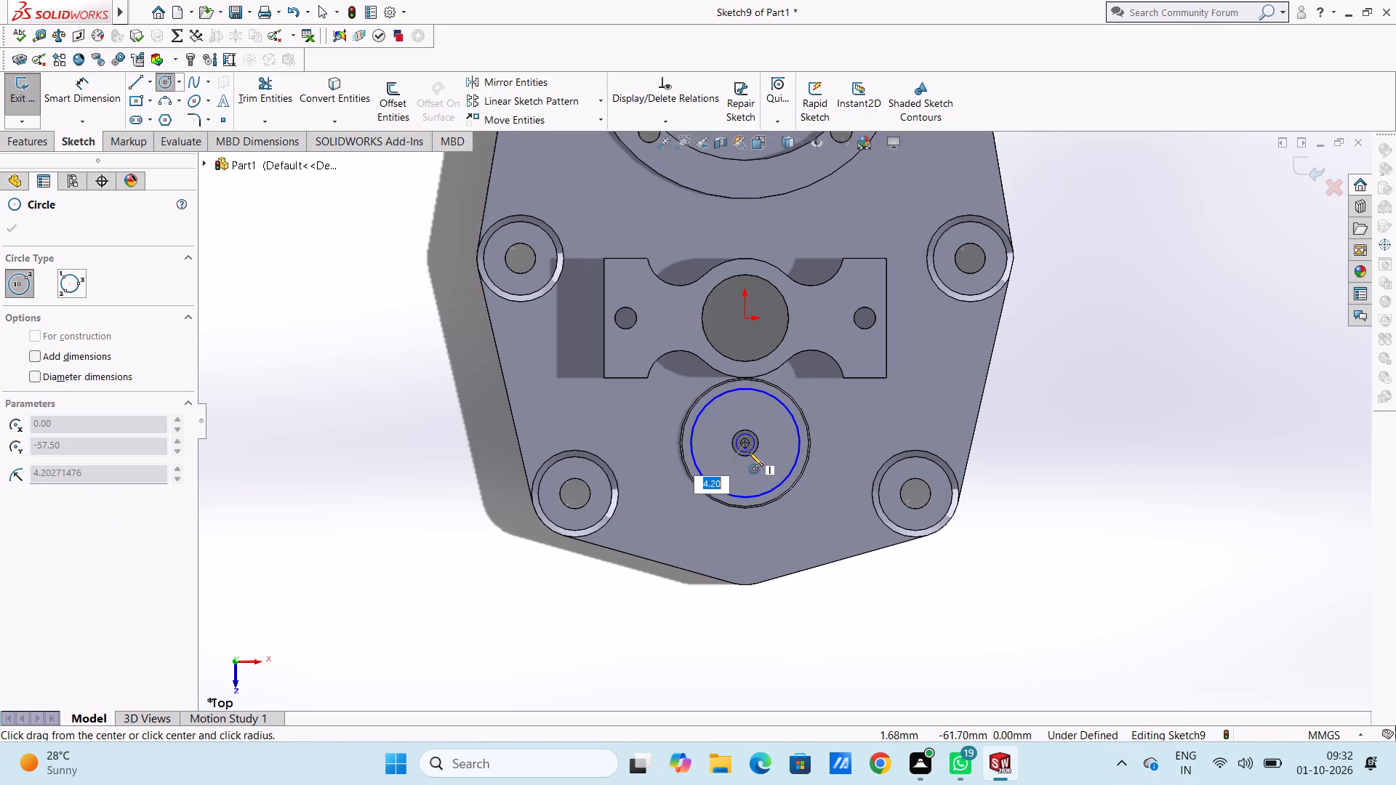
click(755, 453)
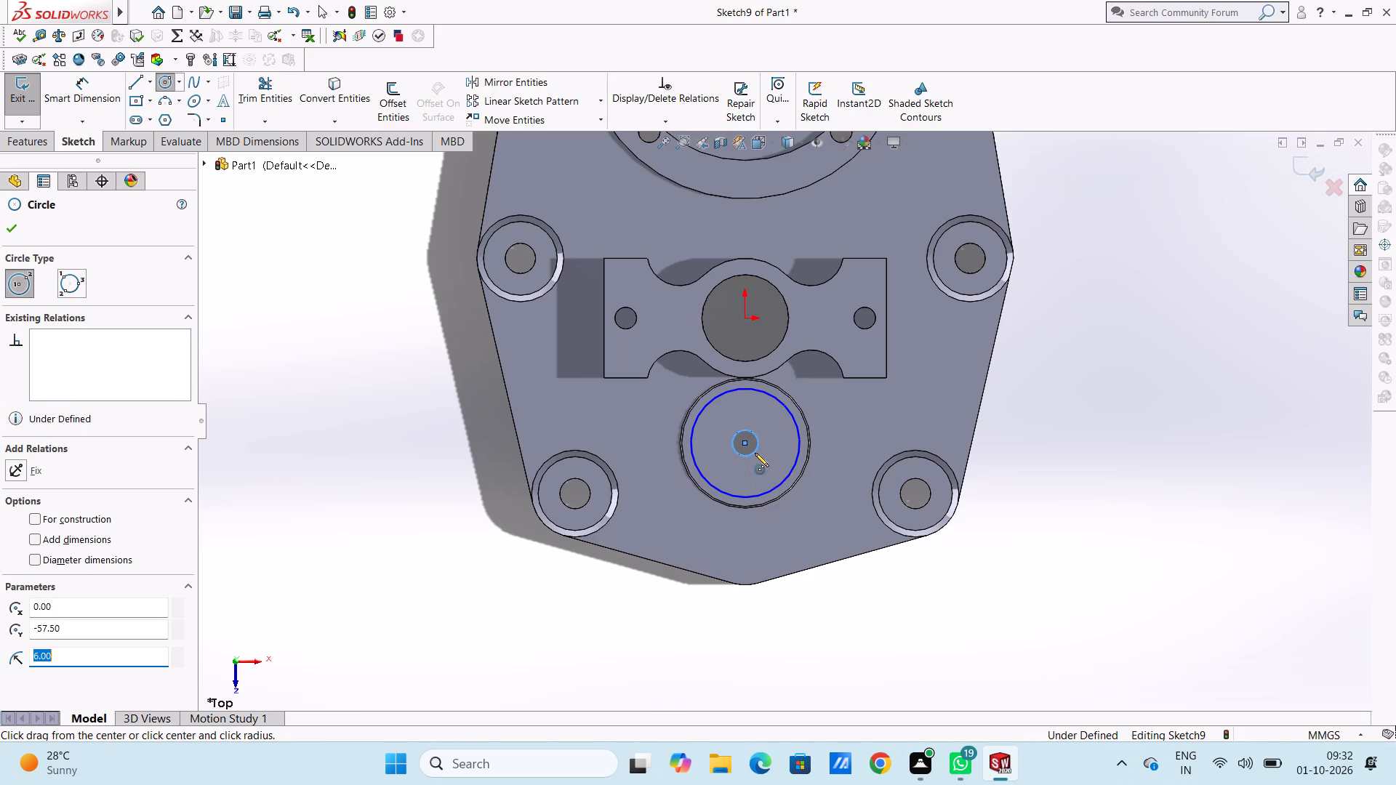
key(Escape)
key(Escape)
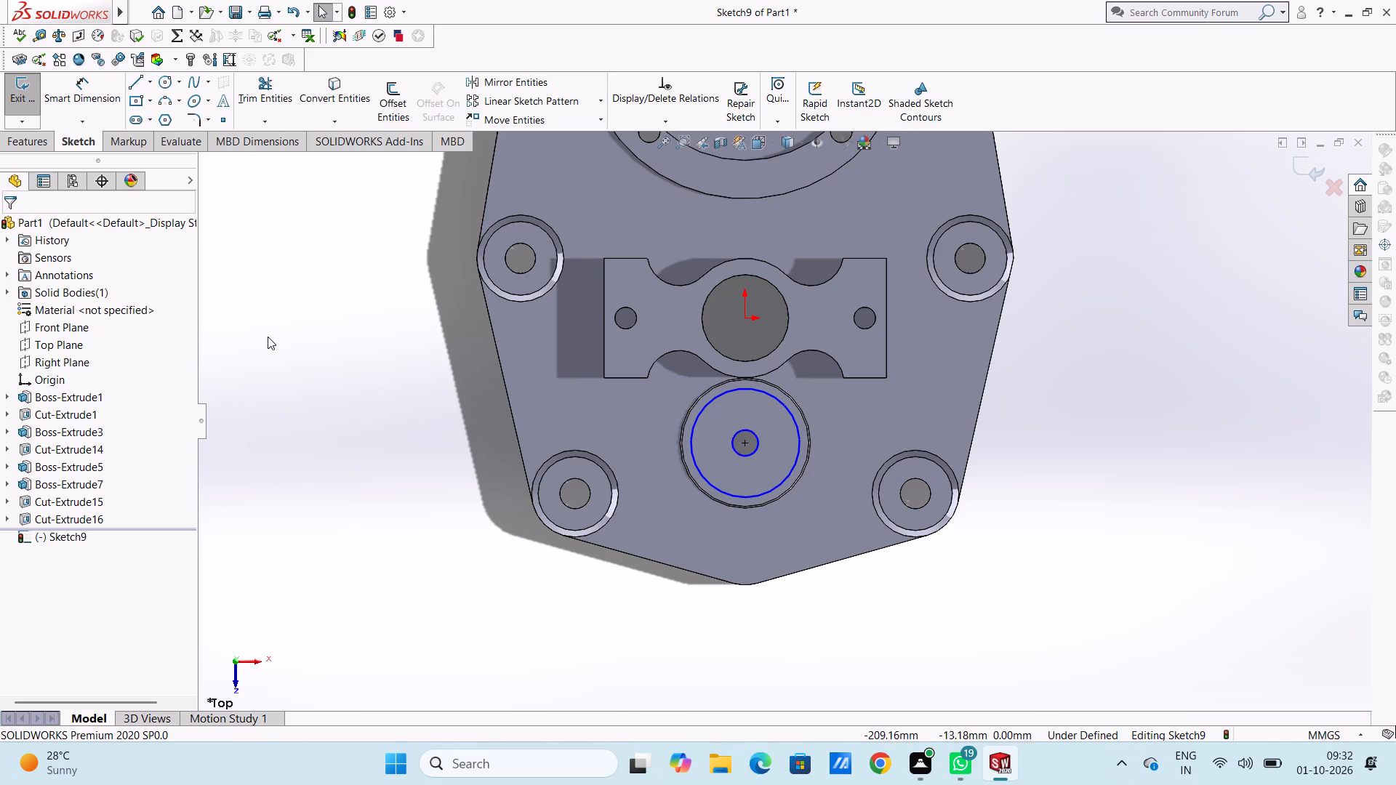
Dimension the sketch circles on the round pad, setting the outer diameter to 52 mm and the inner to 12 mm.
click(84, 94)
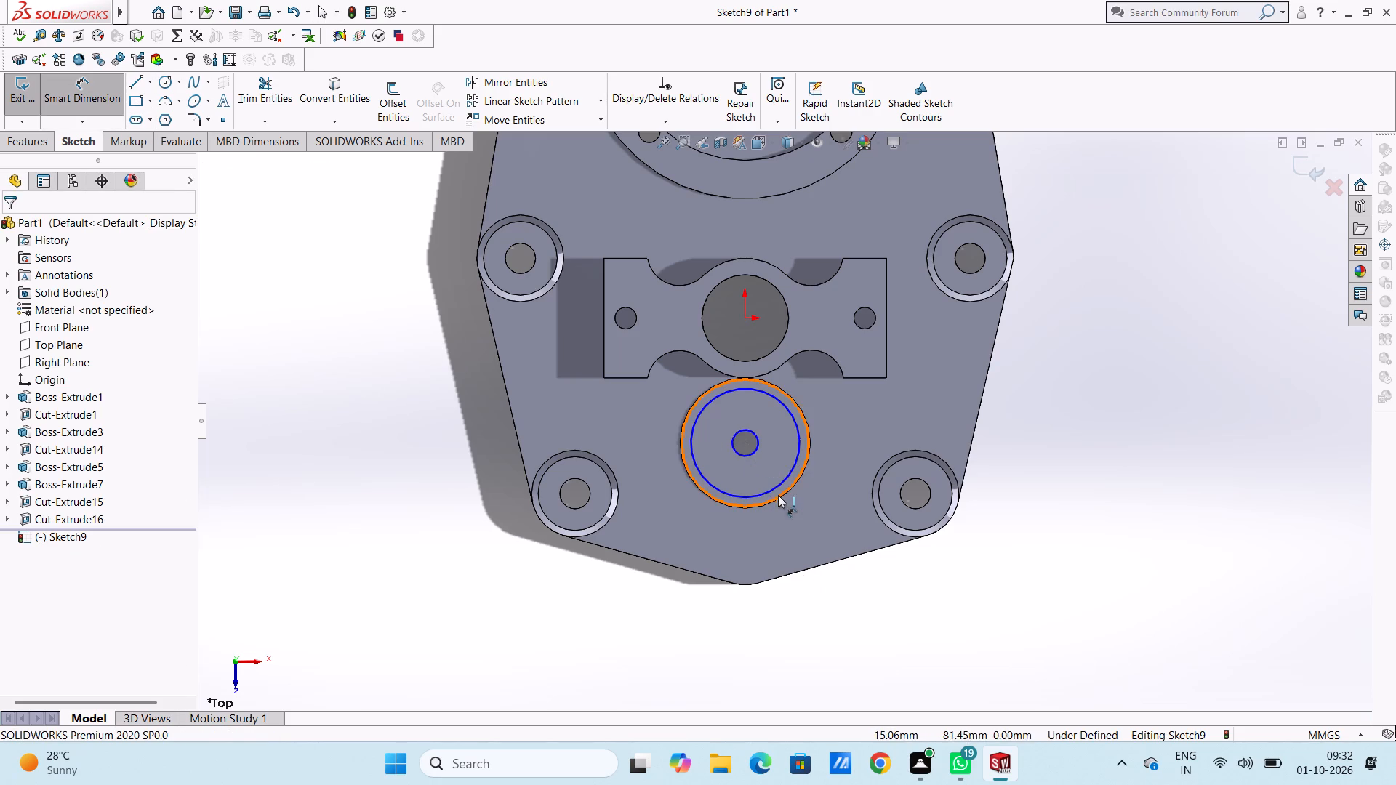
click(779, 488)
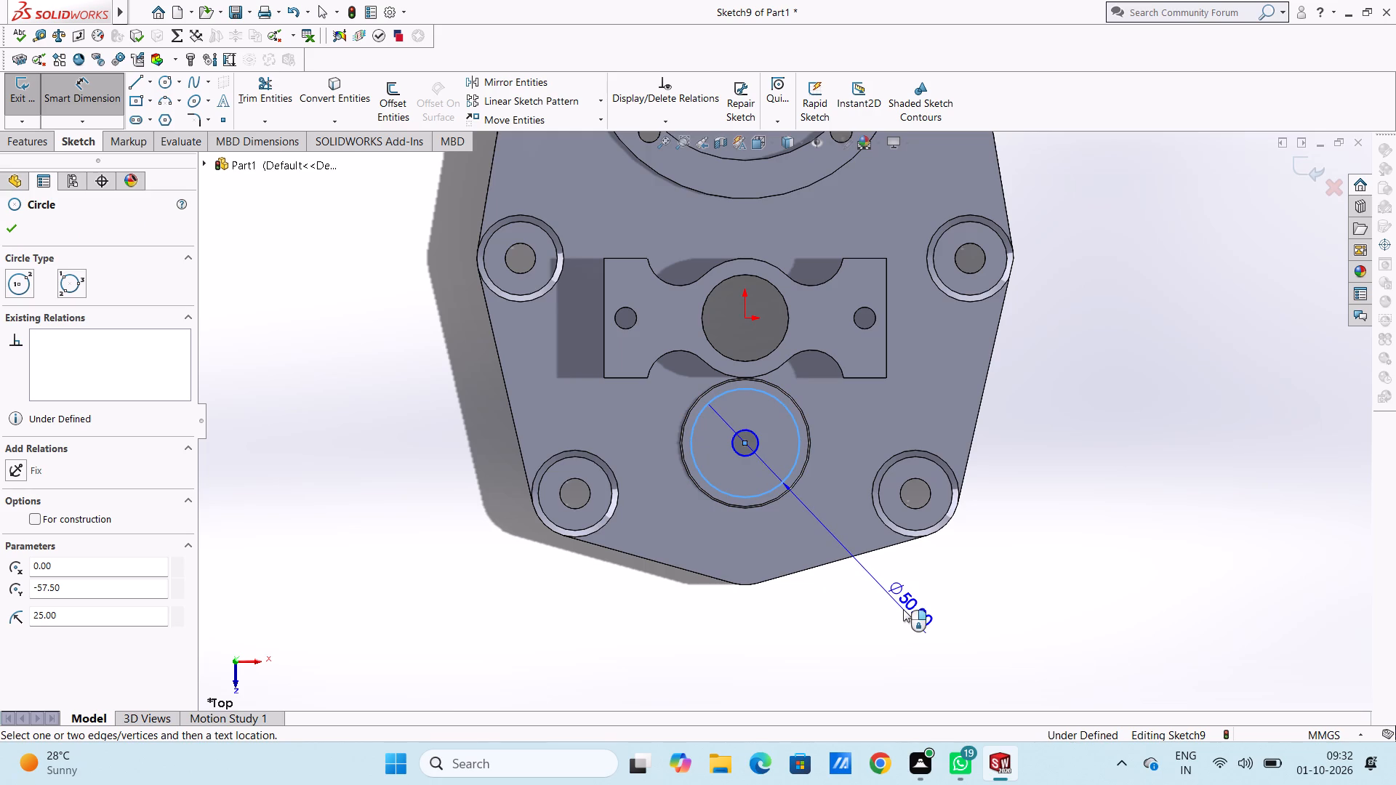
click(999, 654)
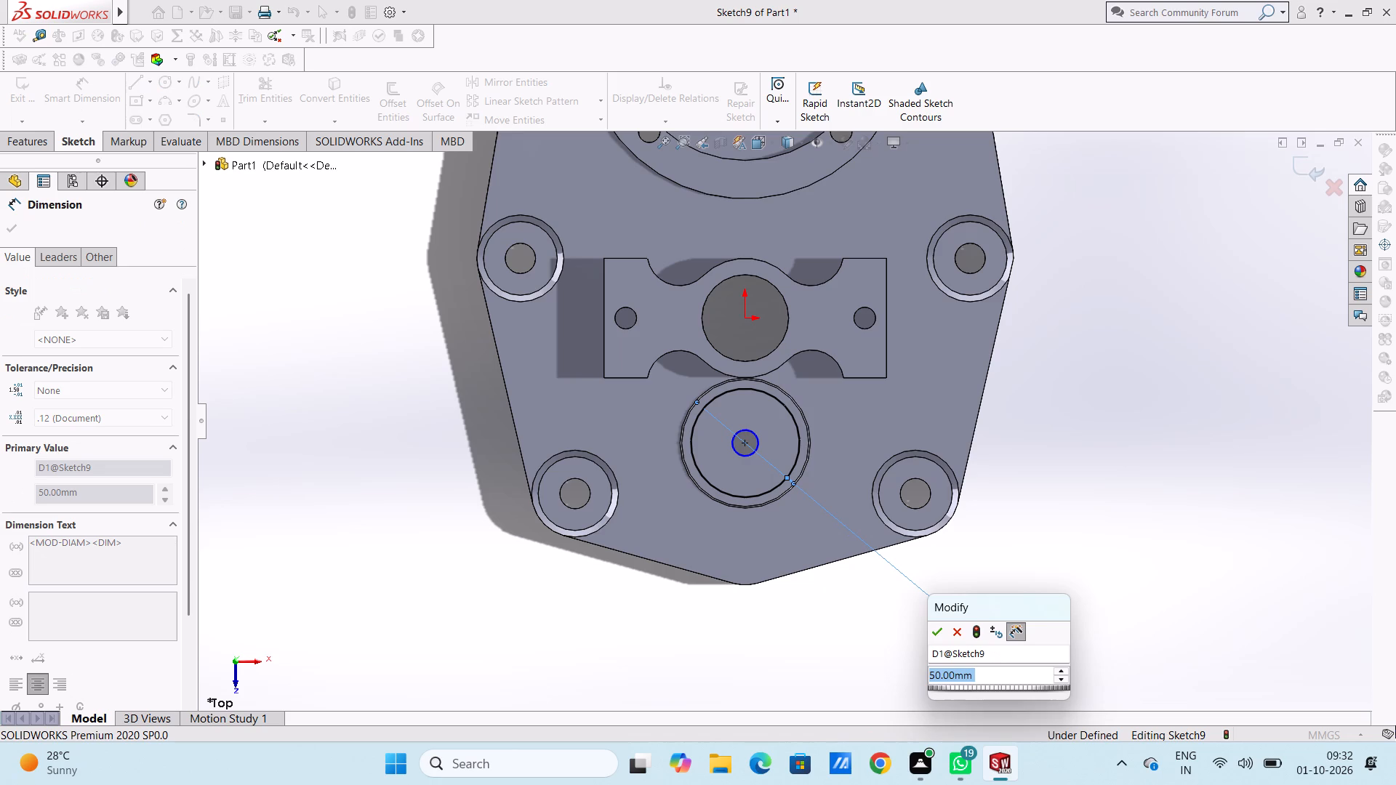
text(52)
key(Return)
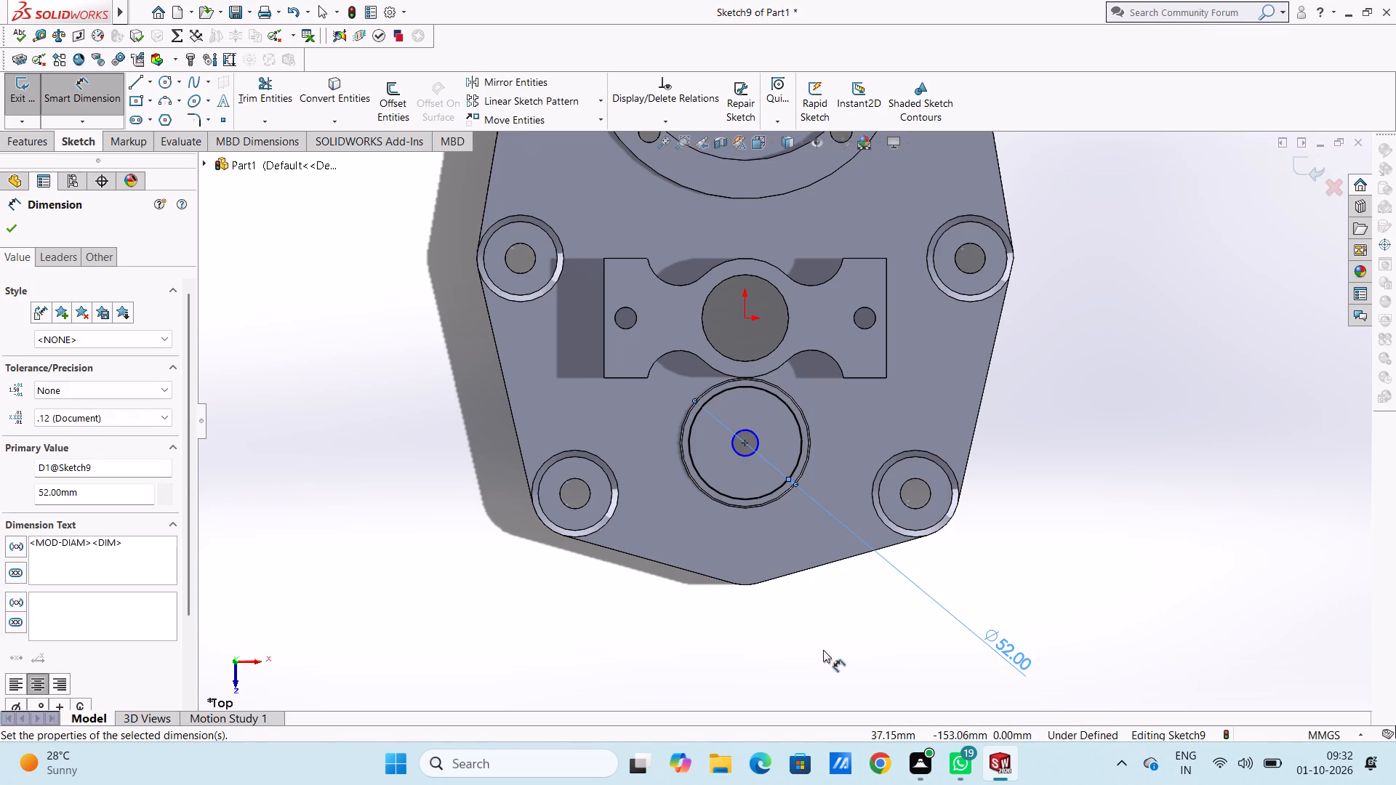
click(822, 649)
click(739, 455)
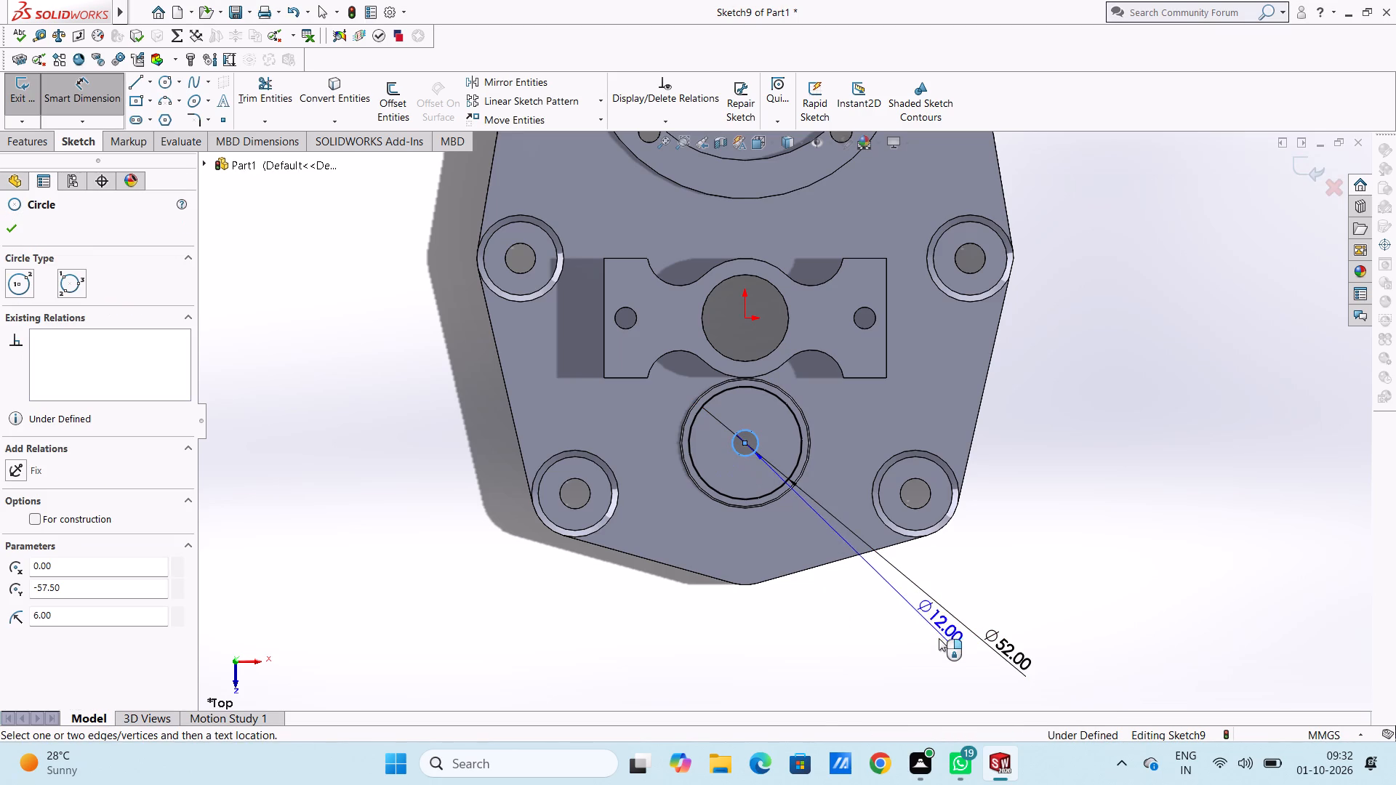
click(945, 653)
click(887, 634)
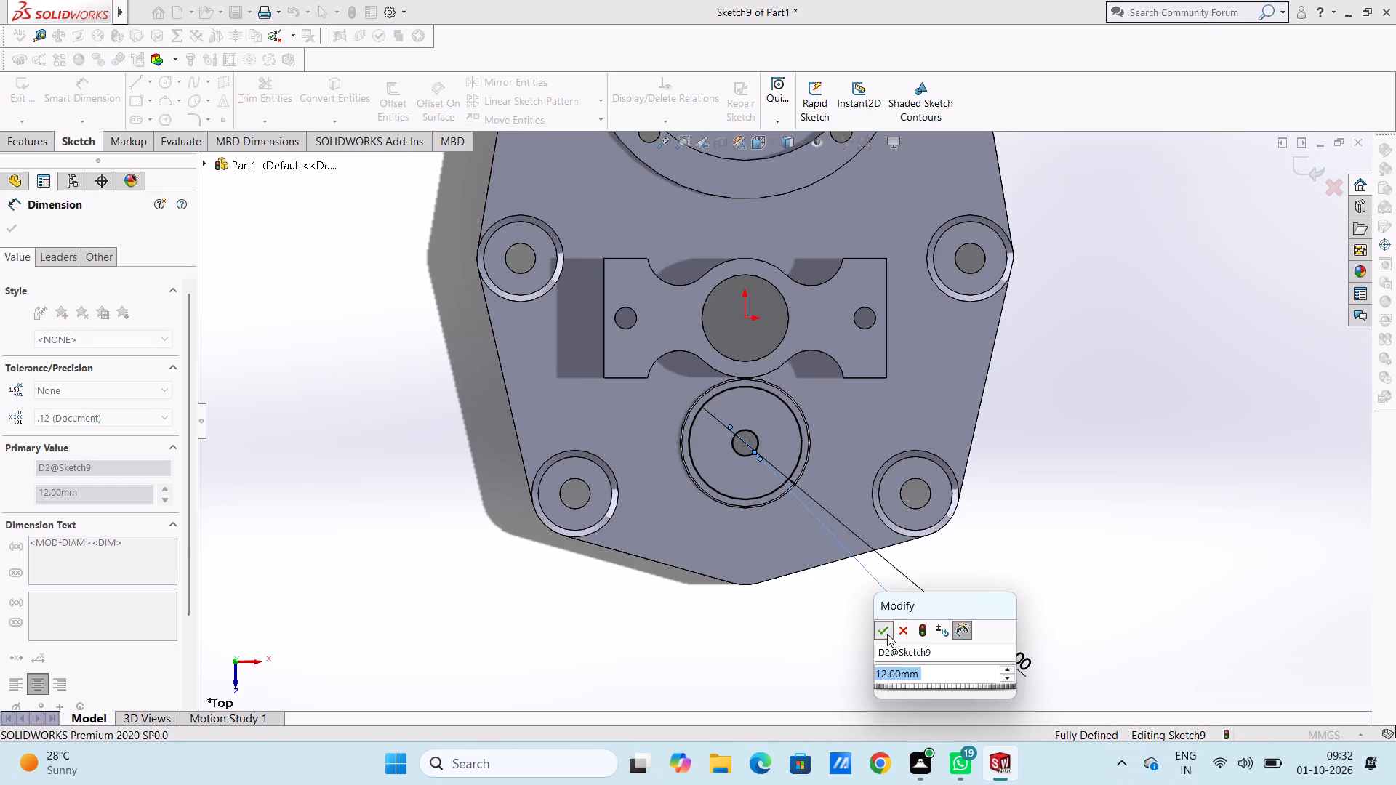
click(837, 651)
key(Escape)
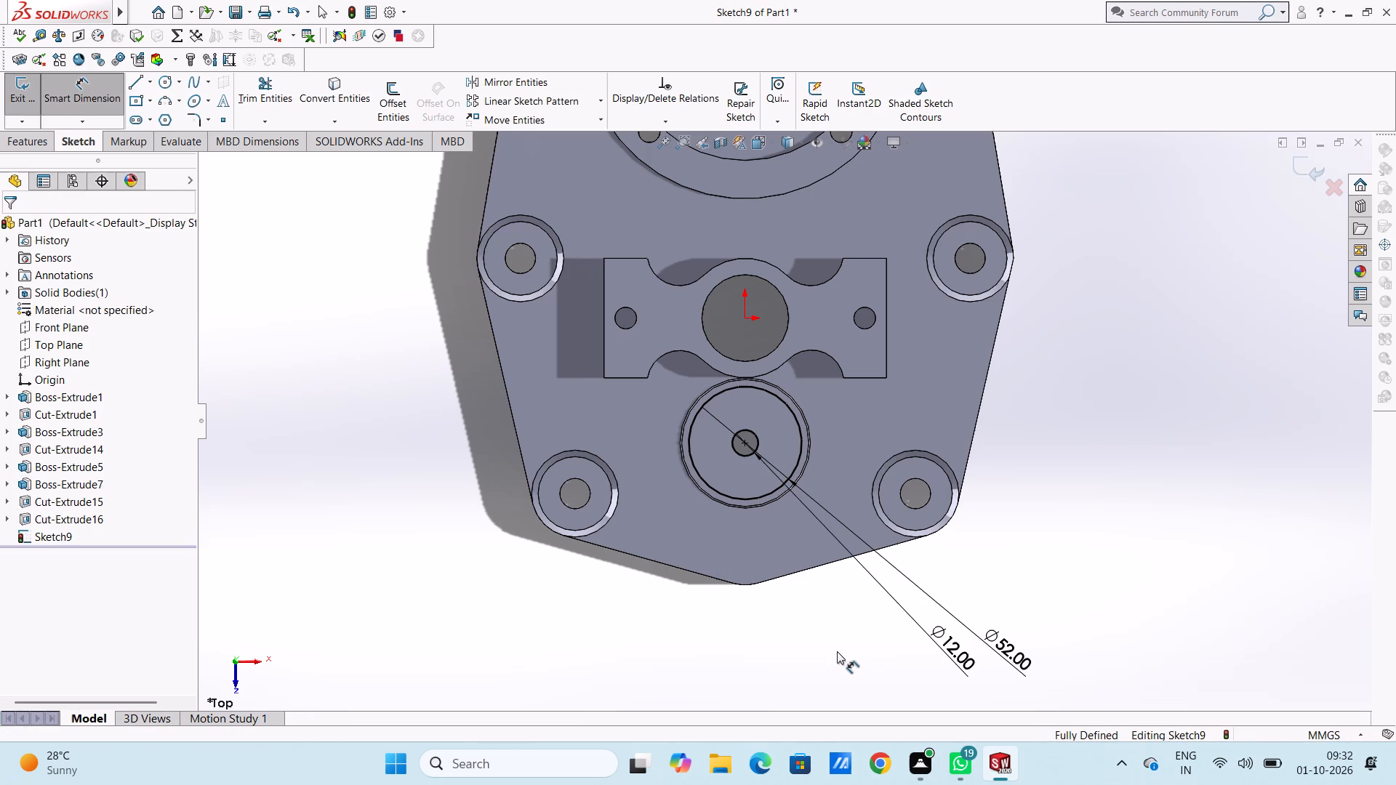
Extrude the sketched 52 mm ring on the round pad 2 mm upward as a merged boss without draft.
middle_drag(837, 651, 793, 616)
middle_click(793, 616)
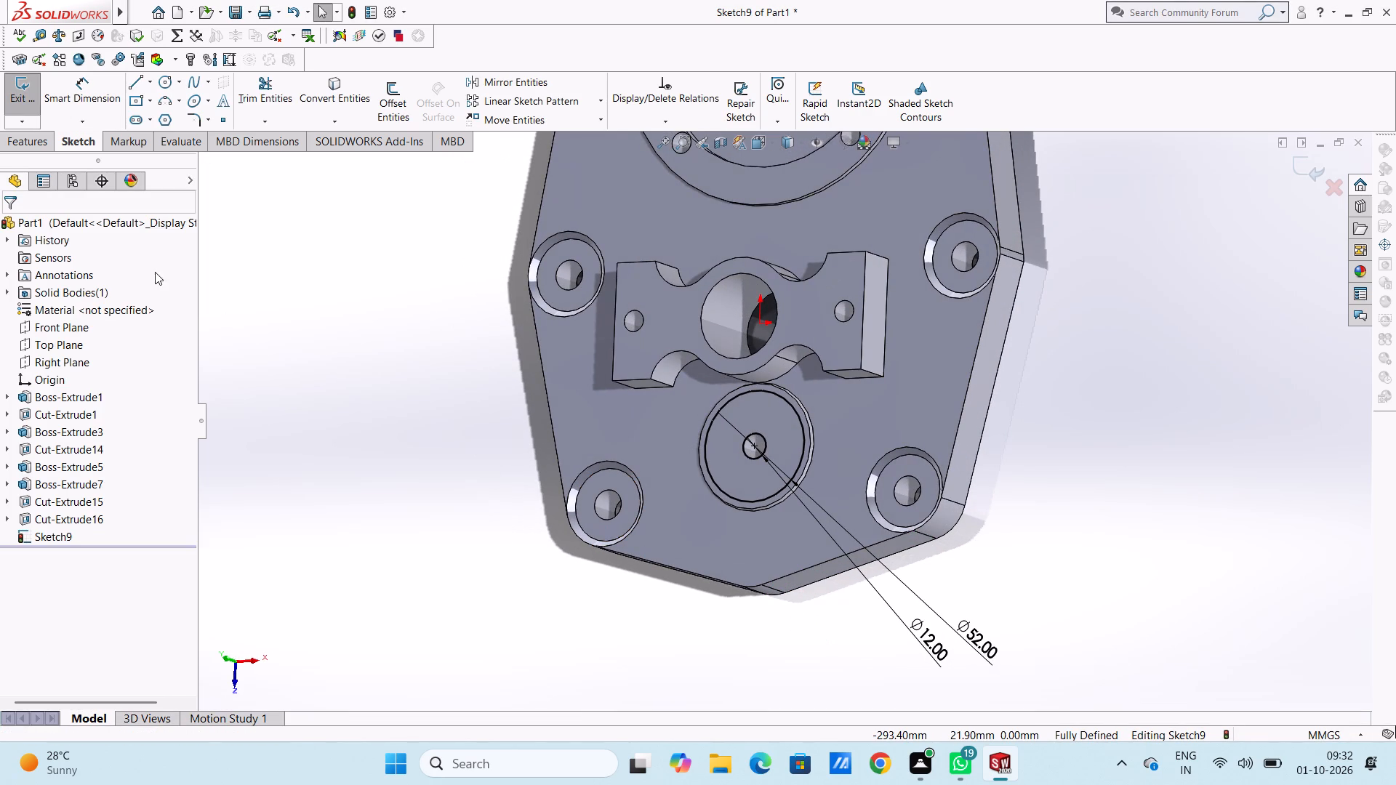
click(20, 145)
click(21, 104)
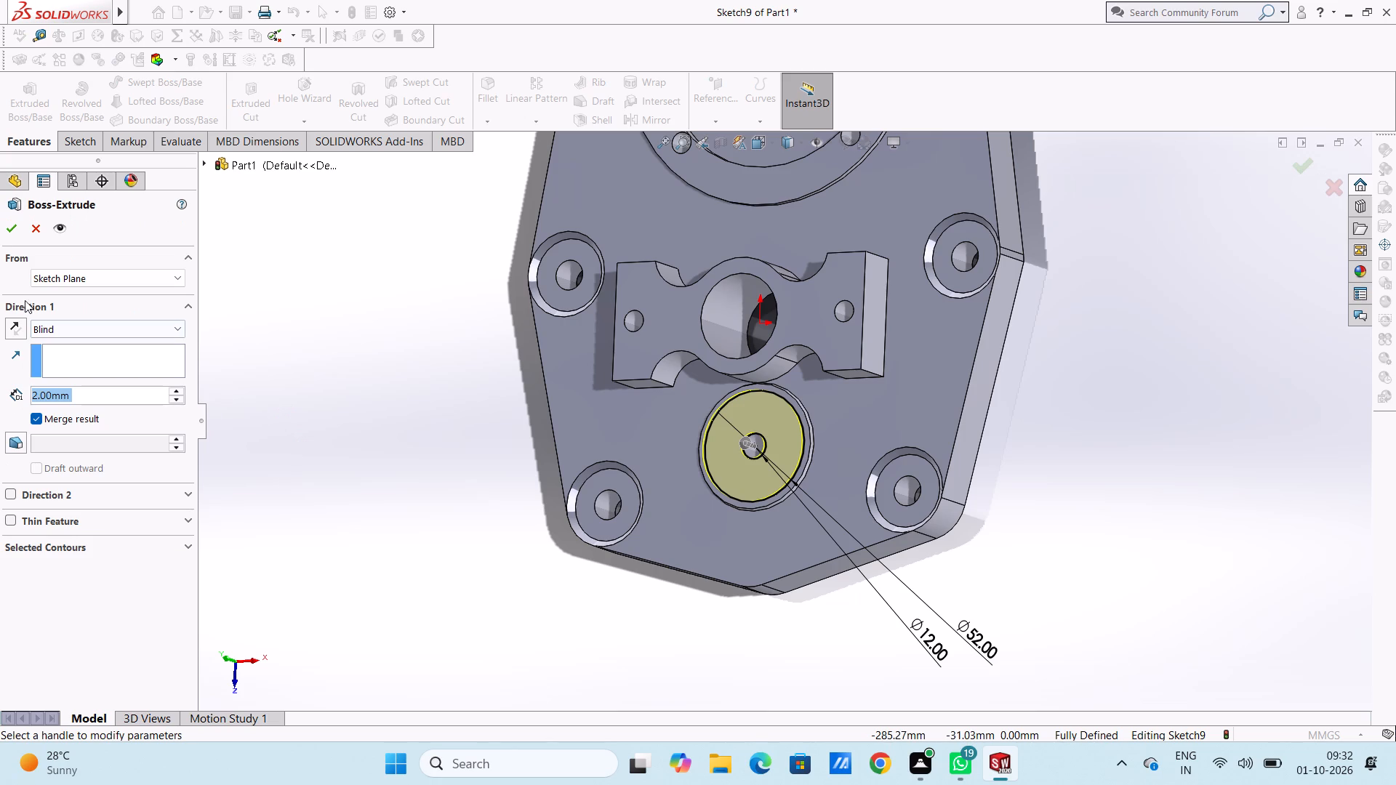
click(15, 438)
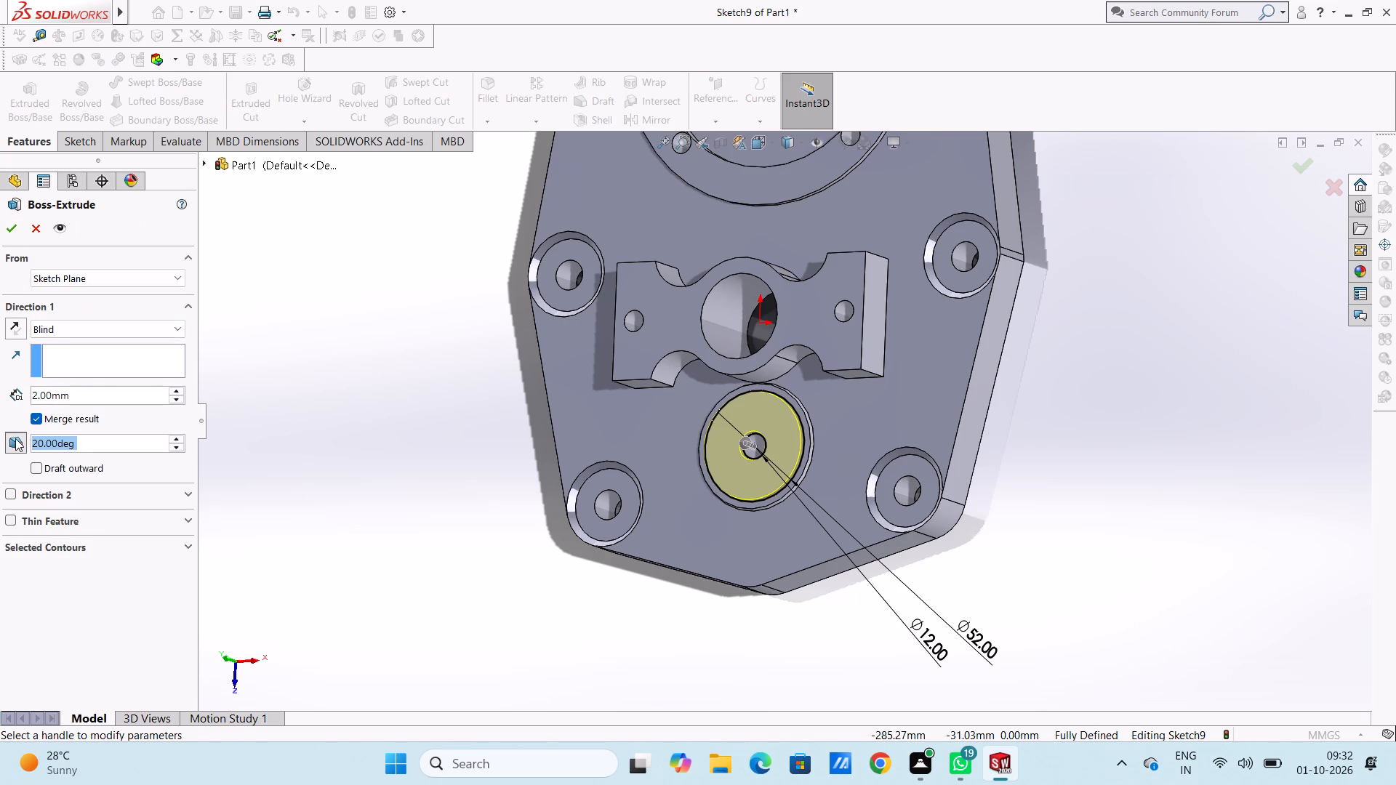
click(15, 438)
click(15, 230)
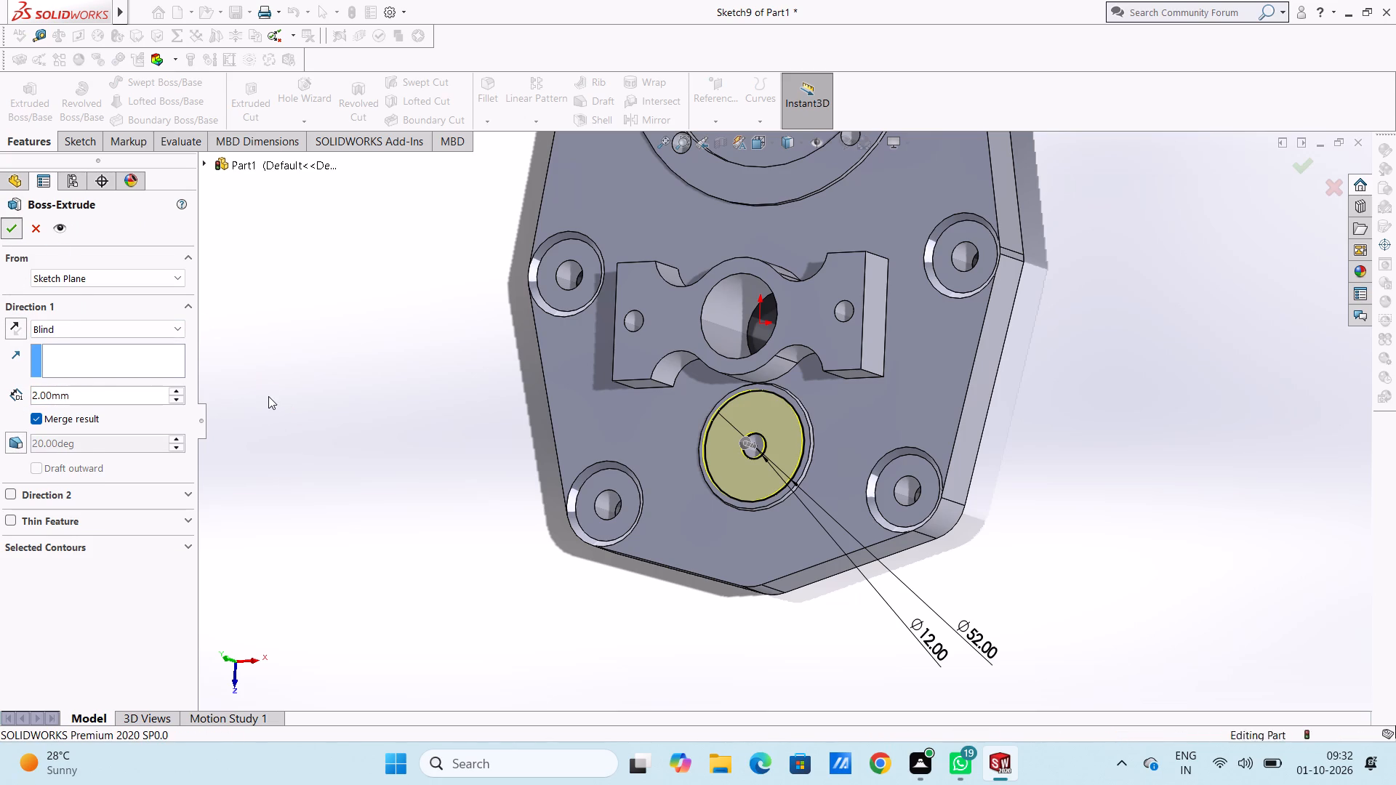
click(268, 396)
Fillet the edge where the 52 mm boss meets the round pad, trying radii from 1 to 5 mm and applying 3.5 mm.
middle_drag(287, 423, 359, 357)
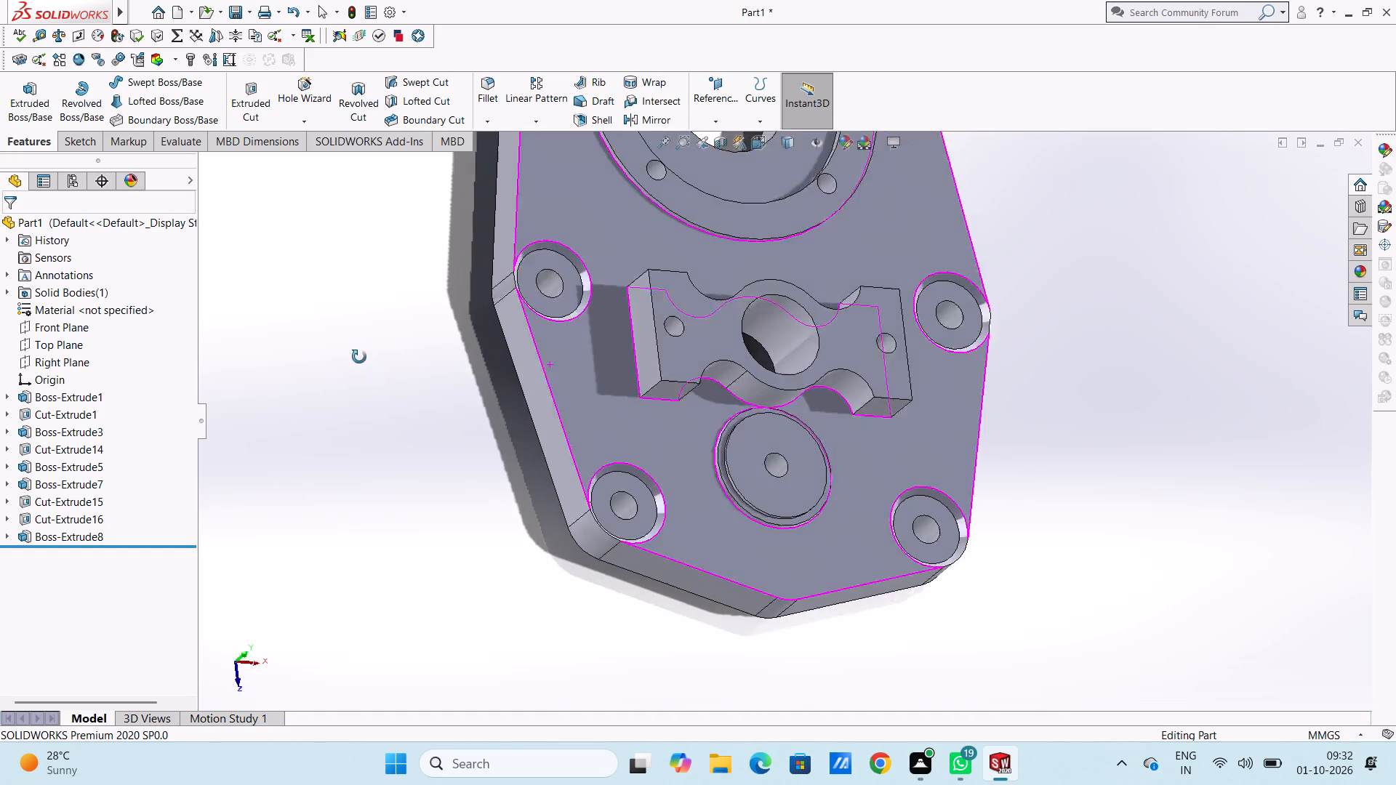
middle_drag(359, 357, 321, 331)
scroll(835, 563, down, 1)
scroll(839, 460, down, 2)
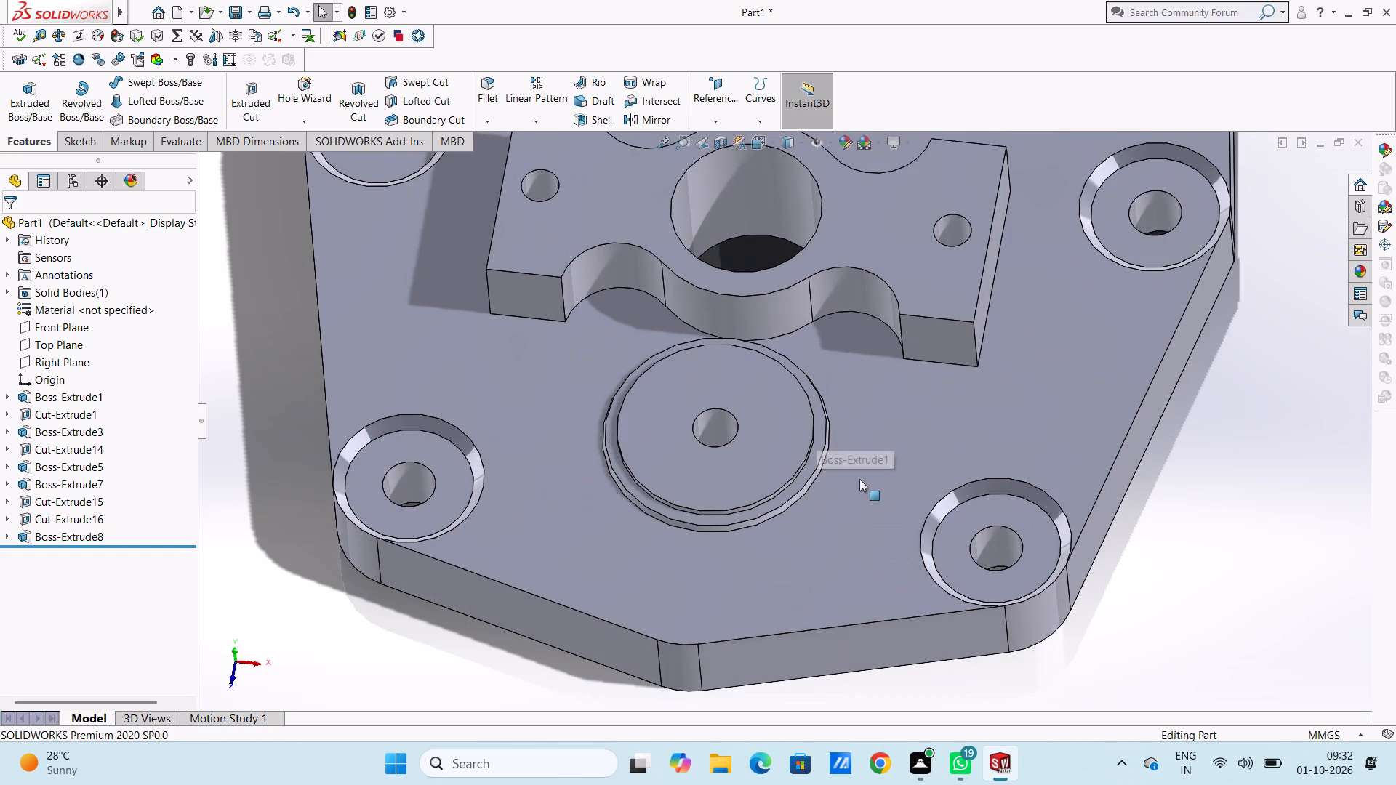
middle_drag(859, 479, 859, 471)
scroll(857, 469, up, 4)
middle_drag(827, 499, 793, 459)
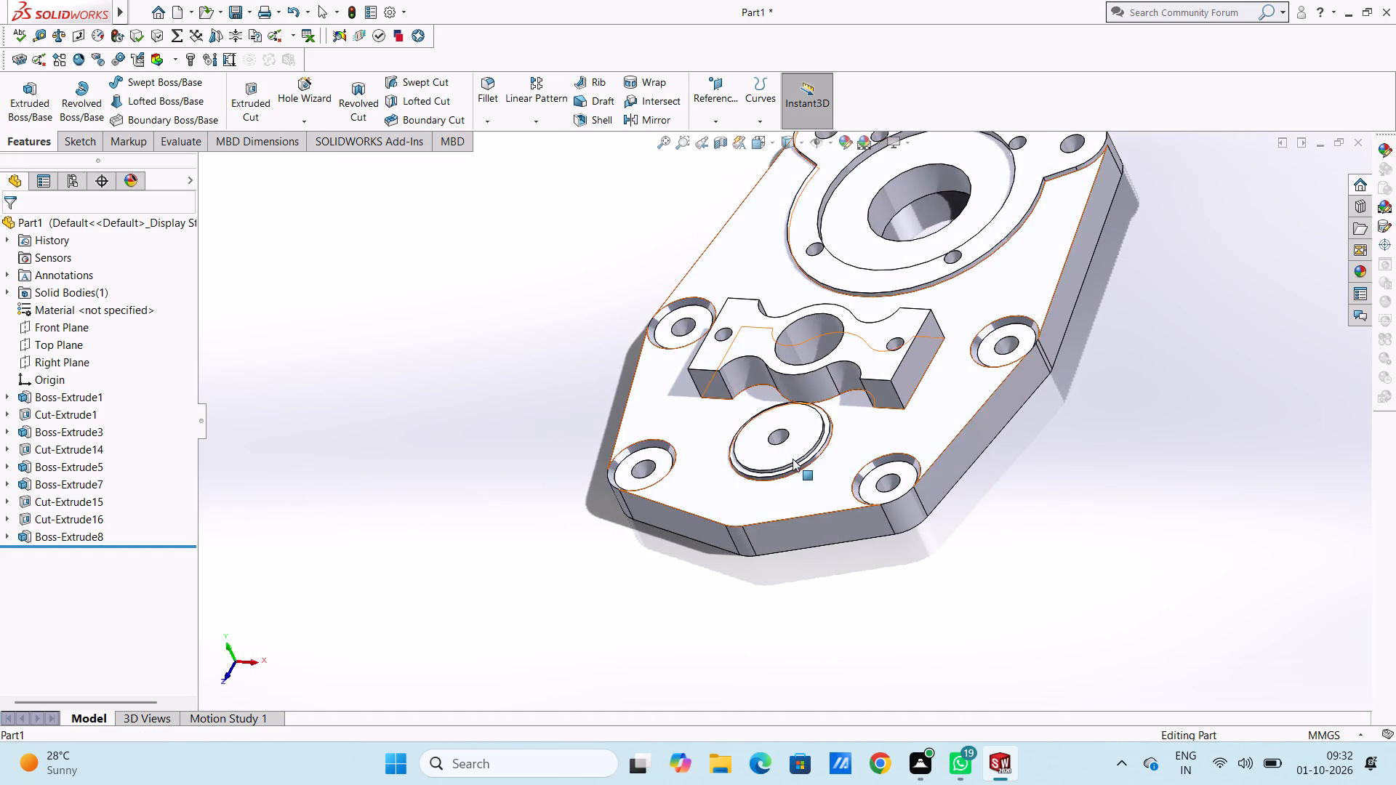
scroll(826, 483, down, 4)
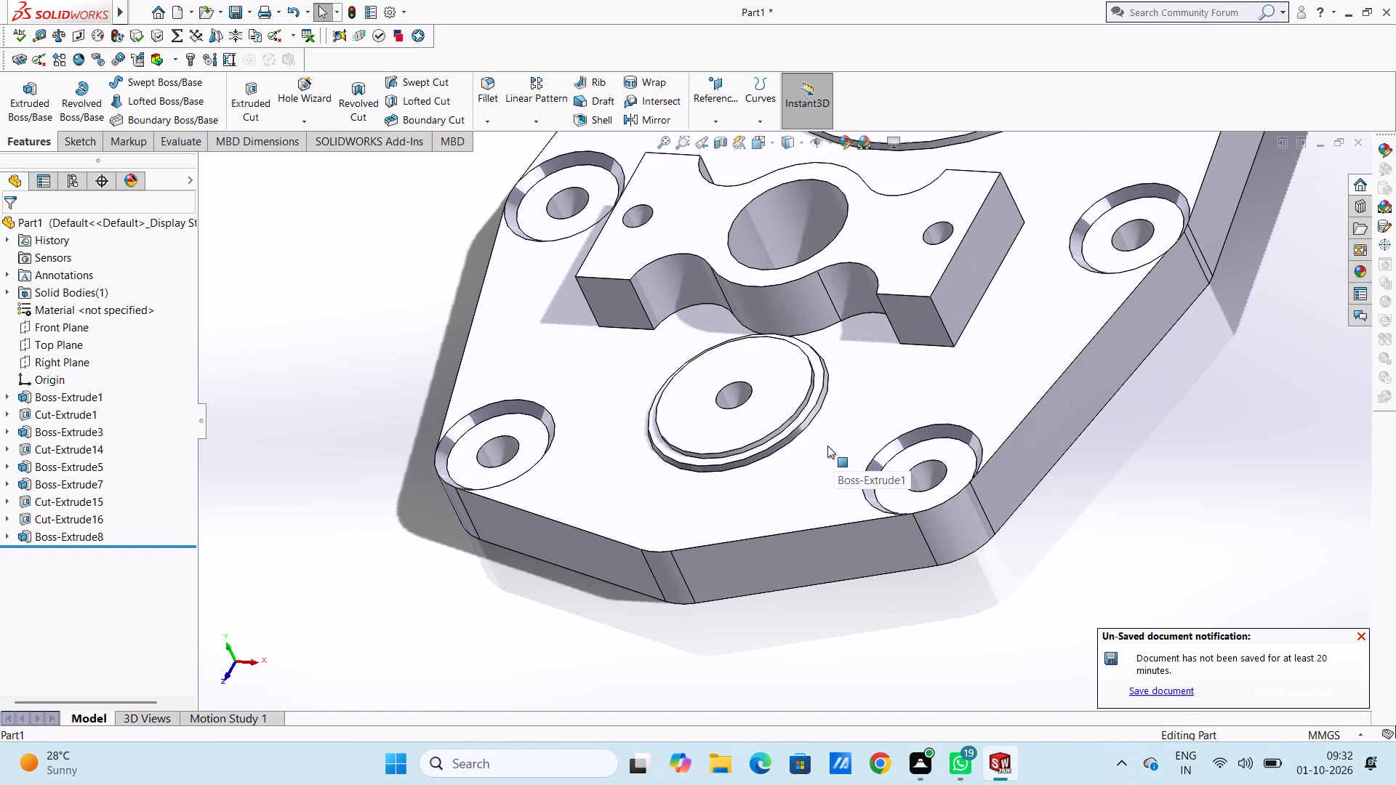
scroll(803, 406, down, 3)
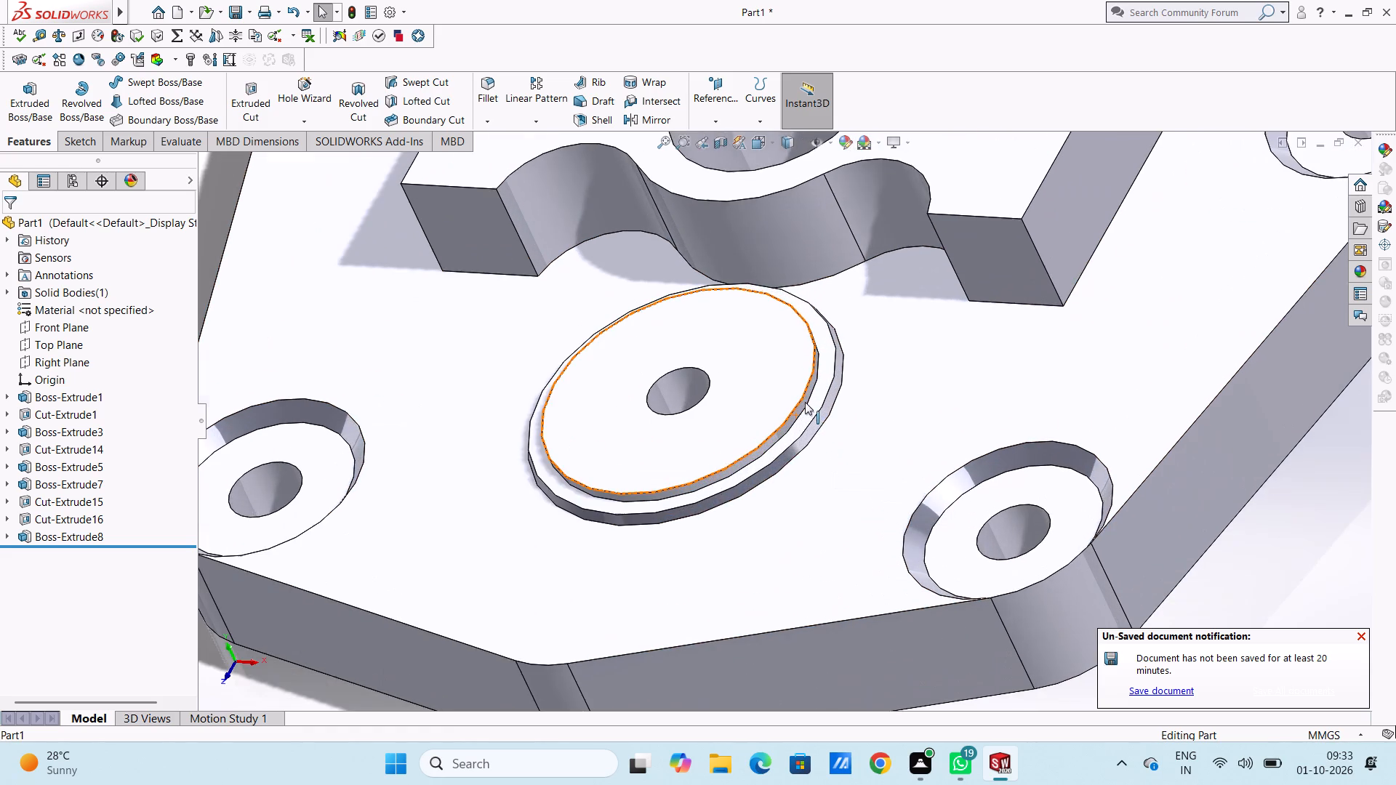
scroll(853, 385, down, 5)
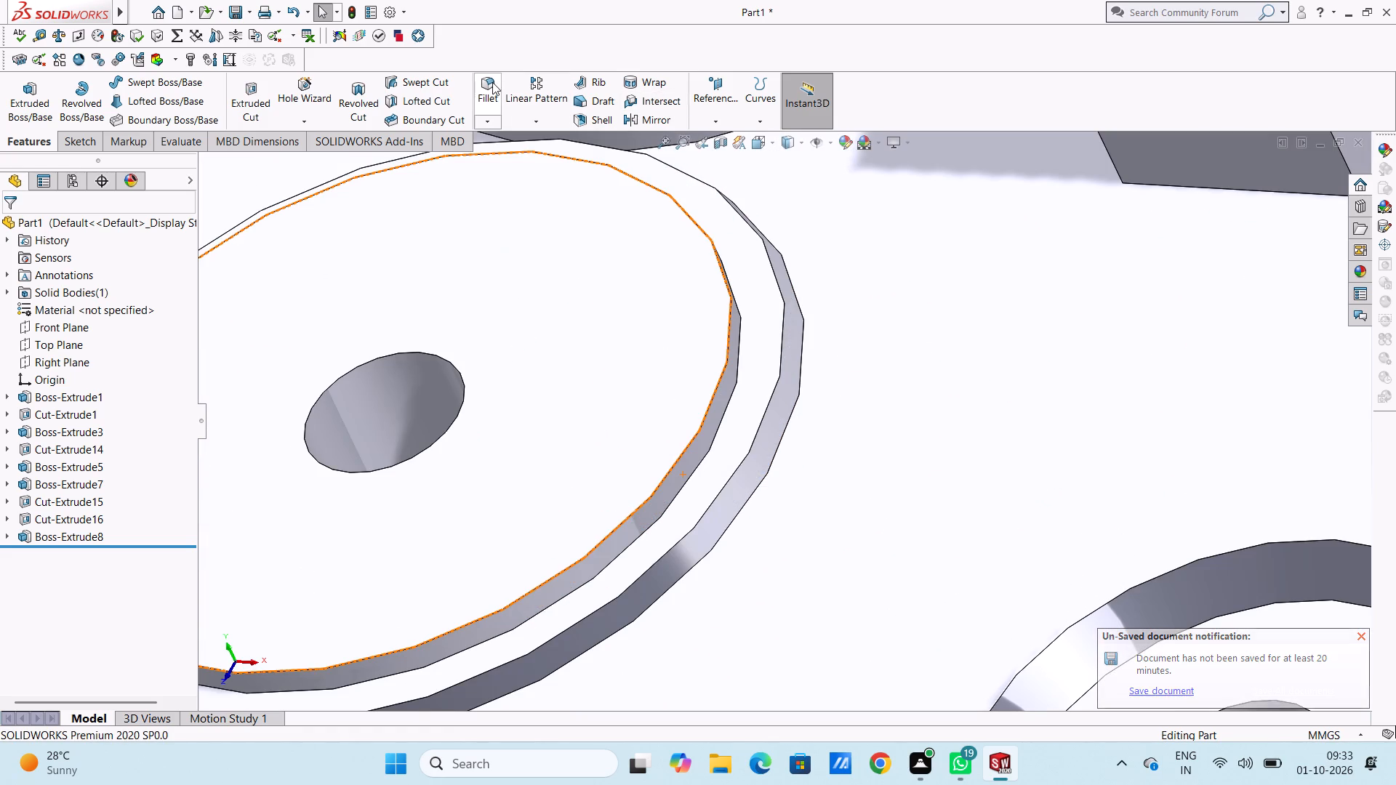
click(492, 81)
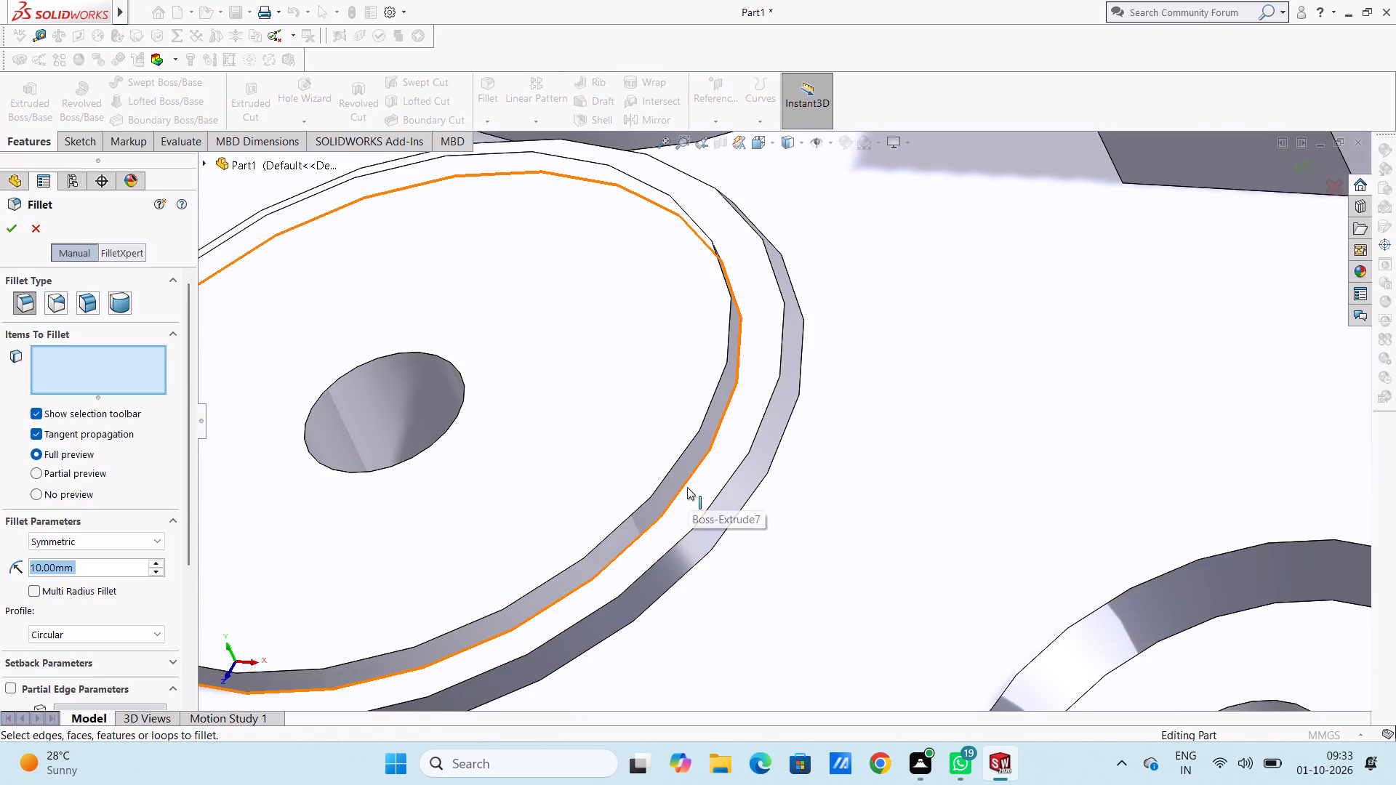
click(686, 486)
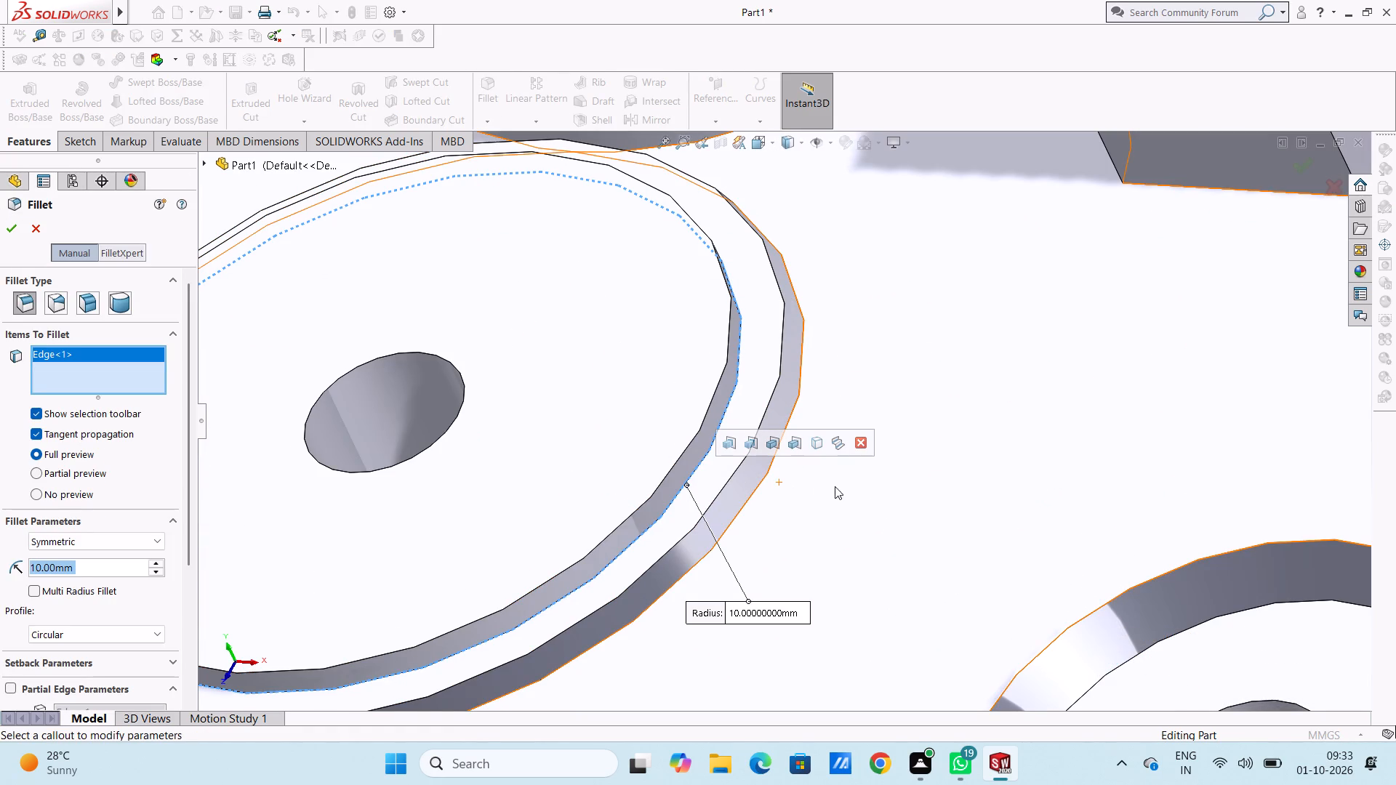
key(5)
key(Return)
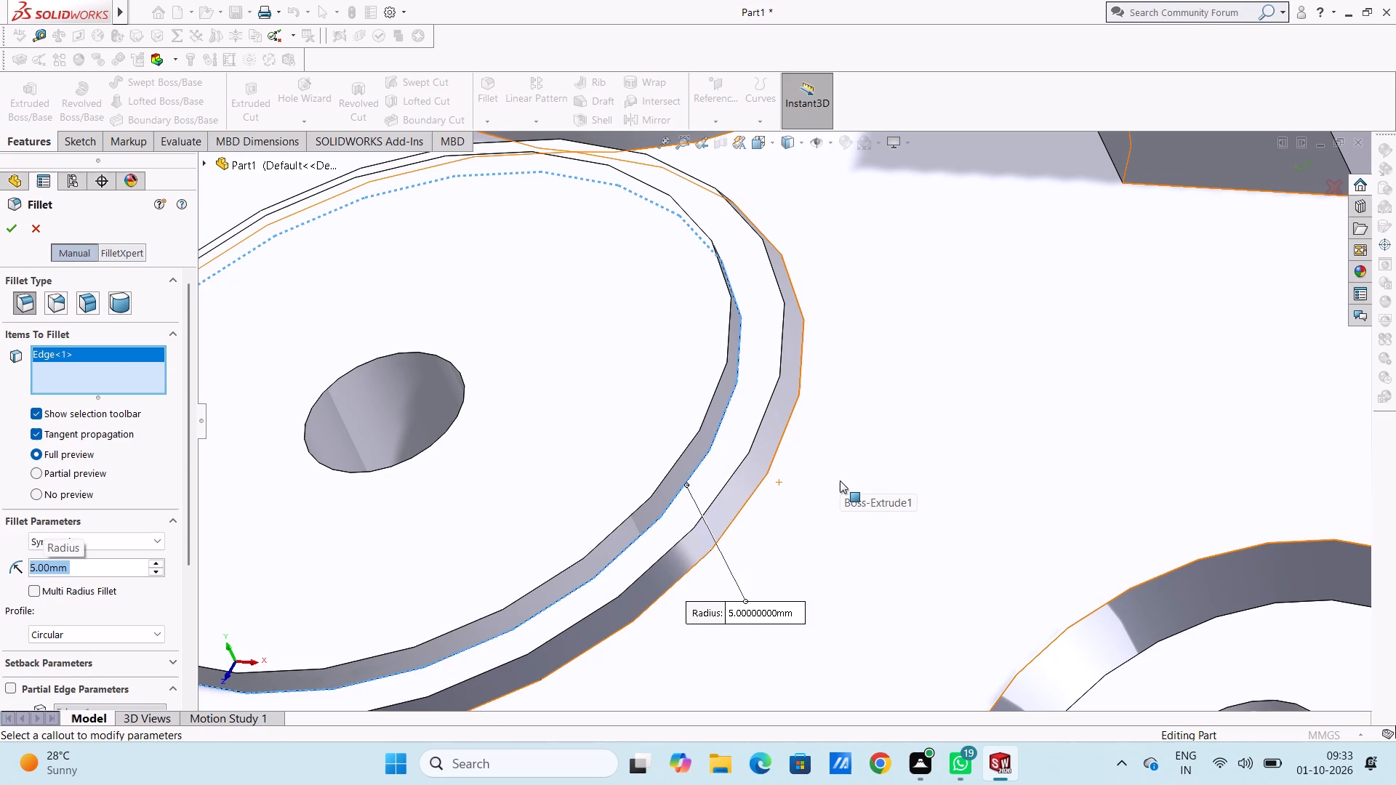
key(1)
key(Return)
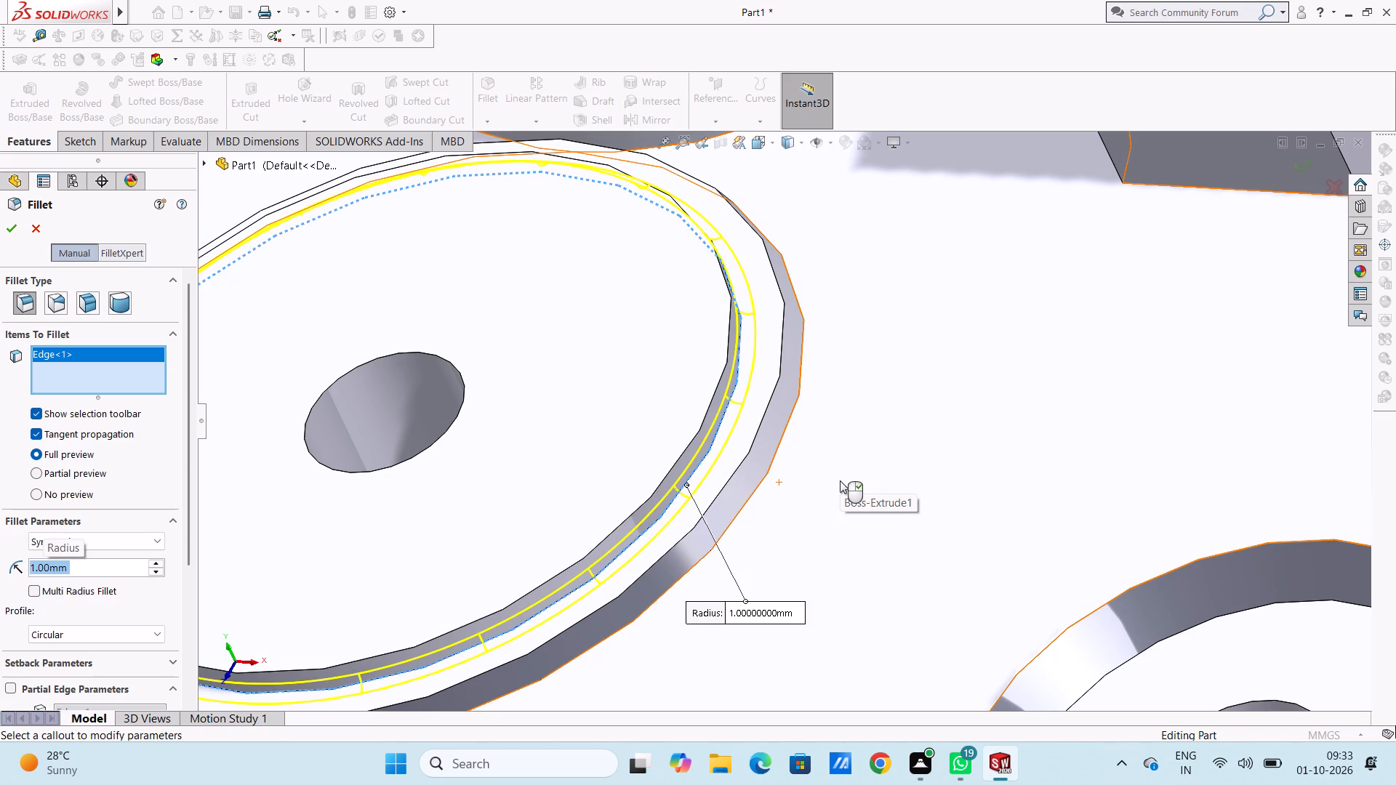
key(2)
key(Return)
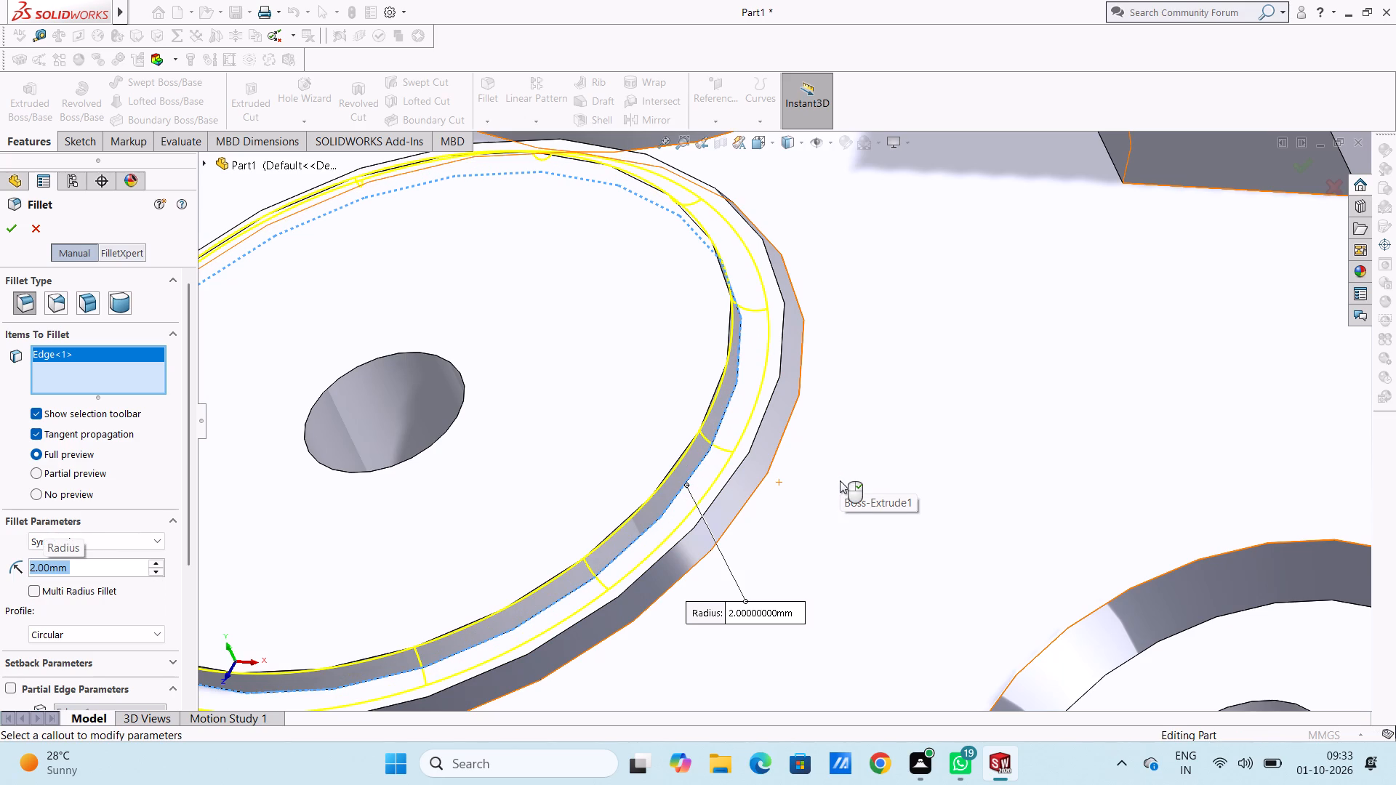
key(3)
key(Return)
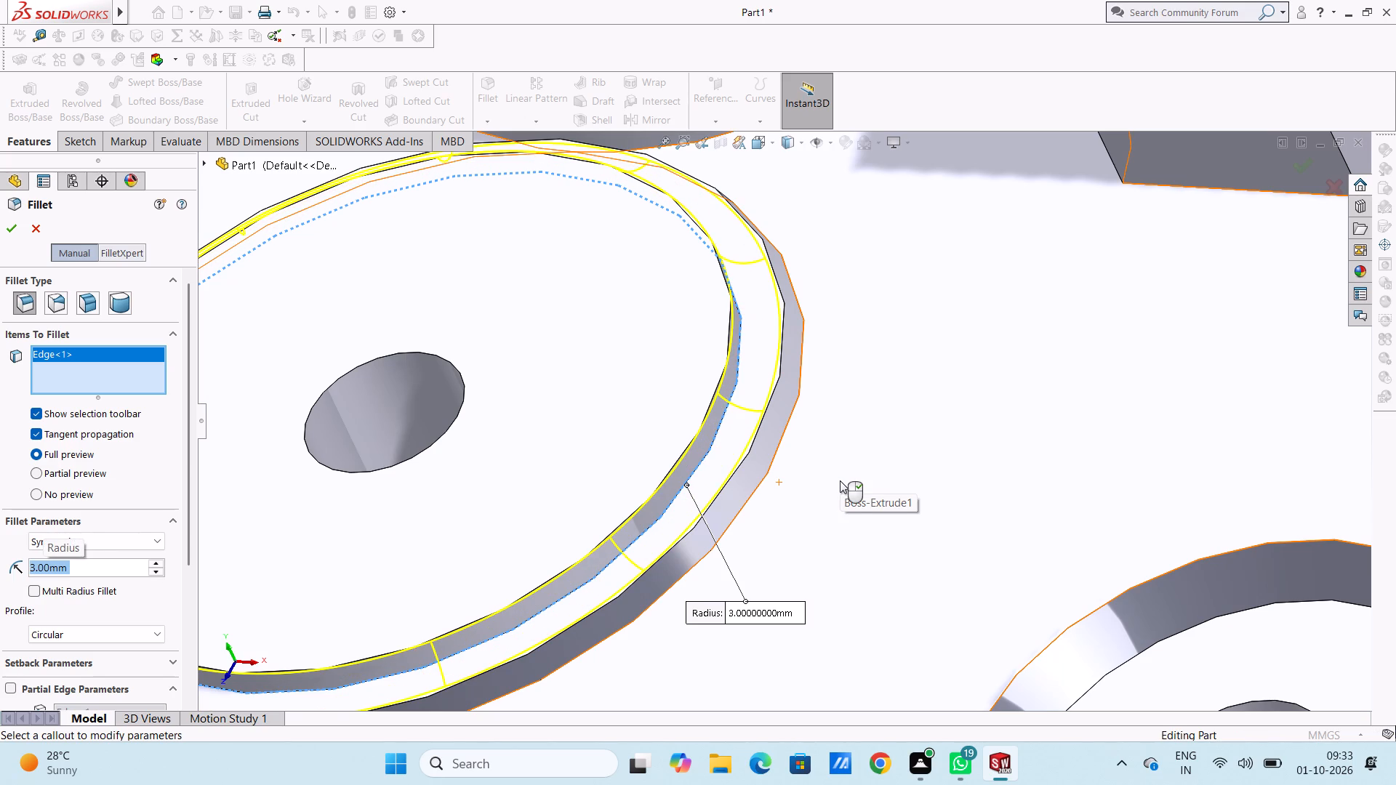
key(4)
key(Return)
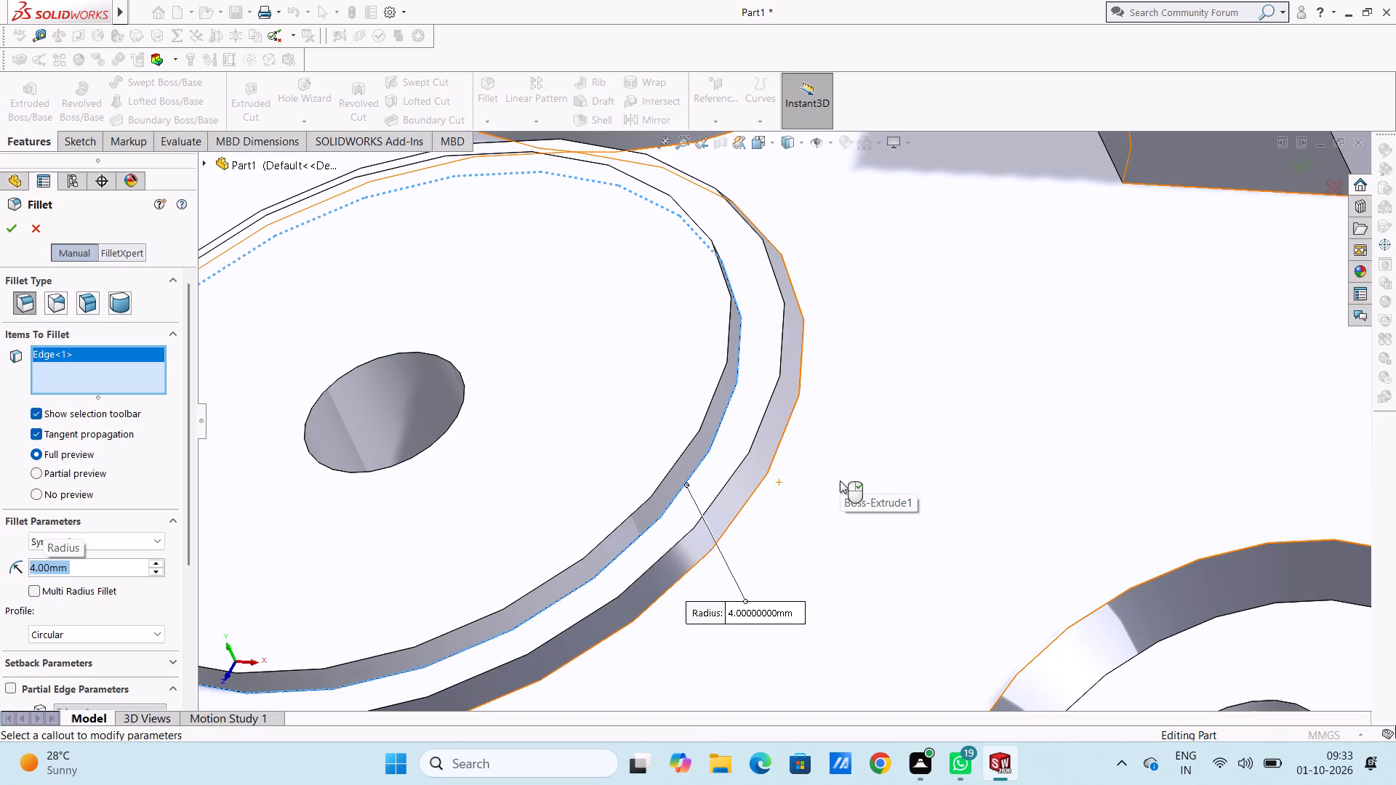
text(3.5)
key(Return)
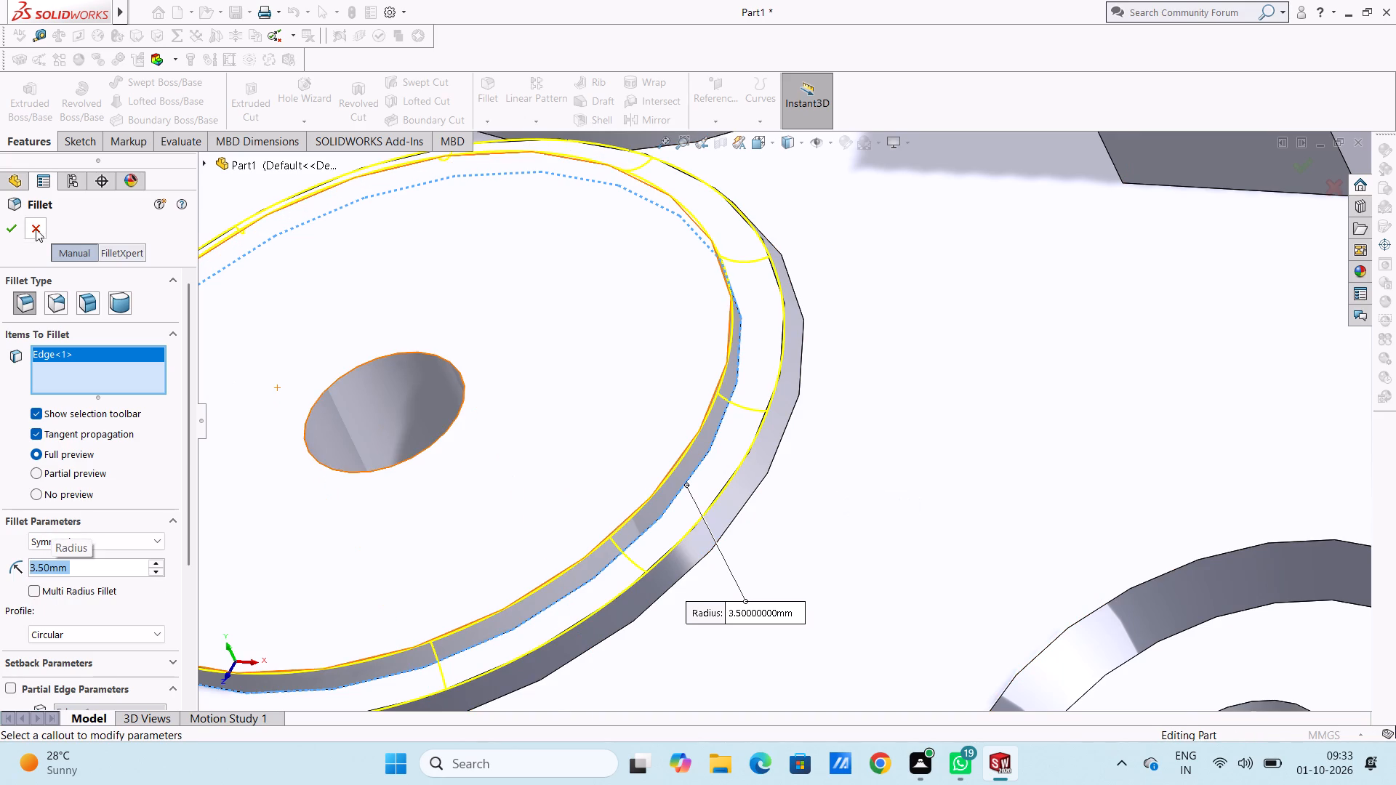
click(16, 225)
scroll(434, 334, up, 5)
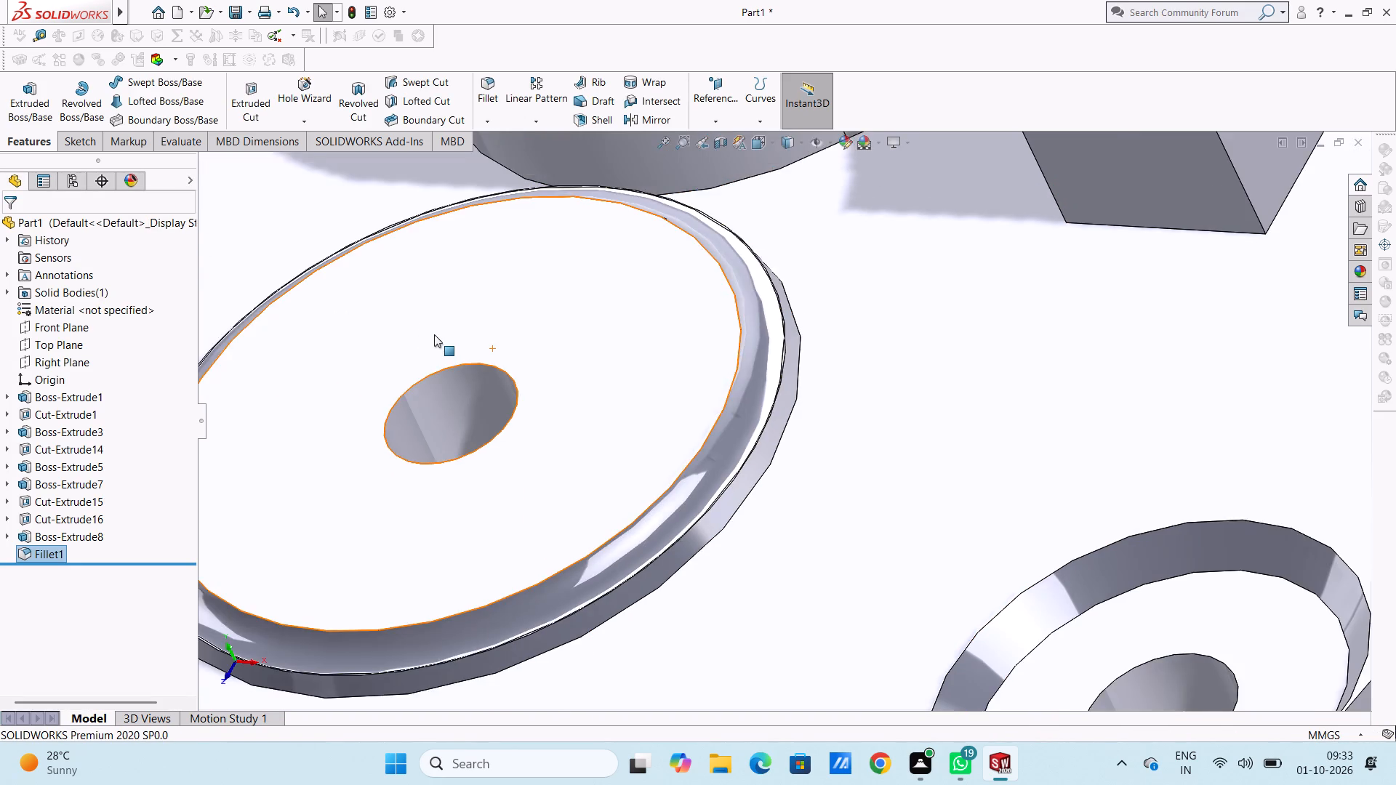
scroll(434, 334, up, 8)
click(376, 413)
Examine the cover plate from the front, side and top, checking the filleted boss, raised features and holes.
middle_drag(388, 422, 429, 419)
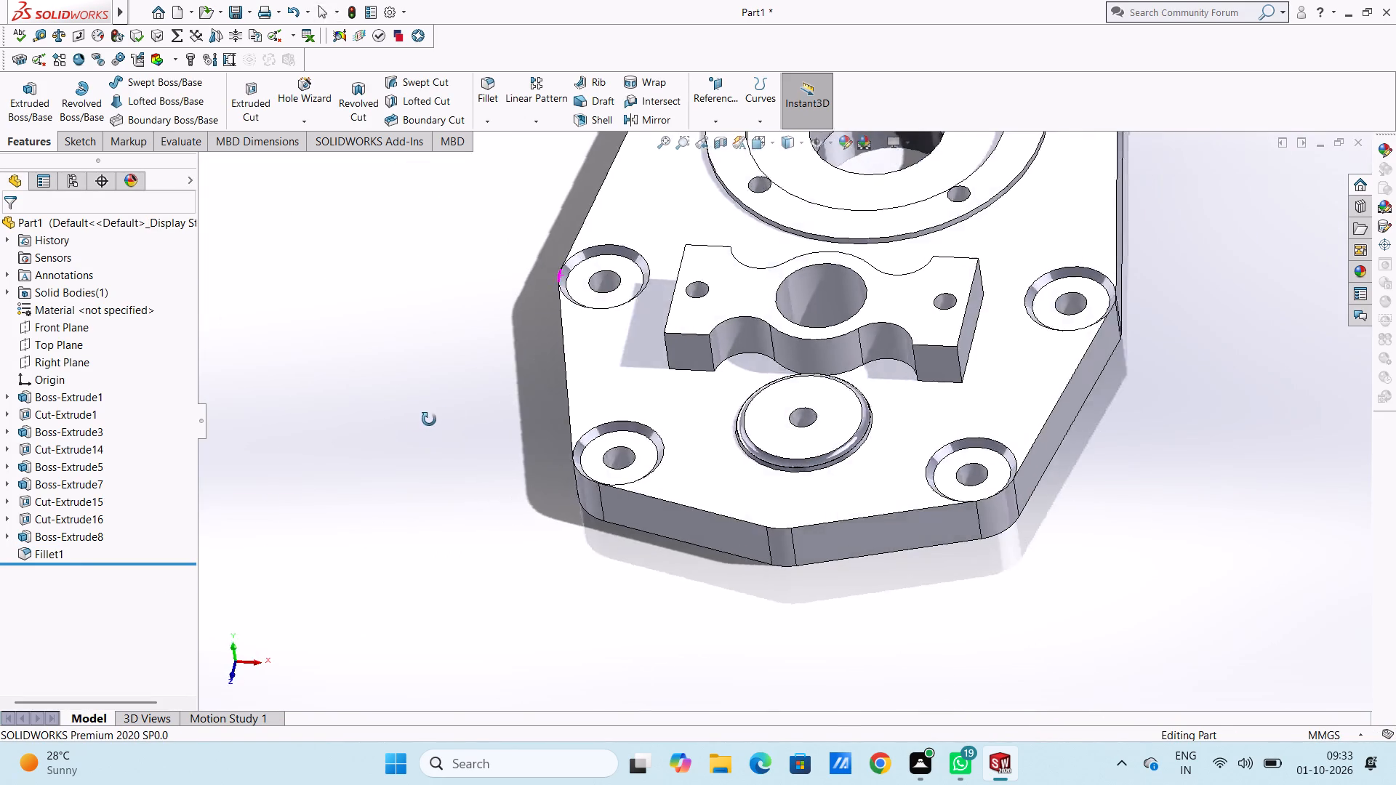
middle_drag(429, 419, 393, 398)
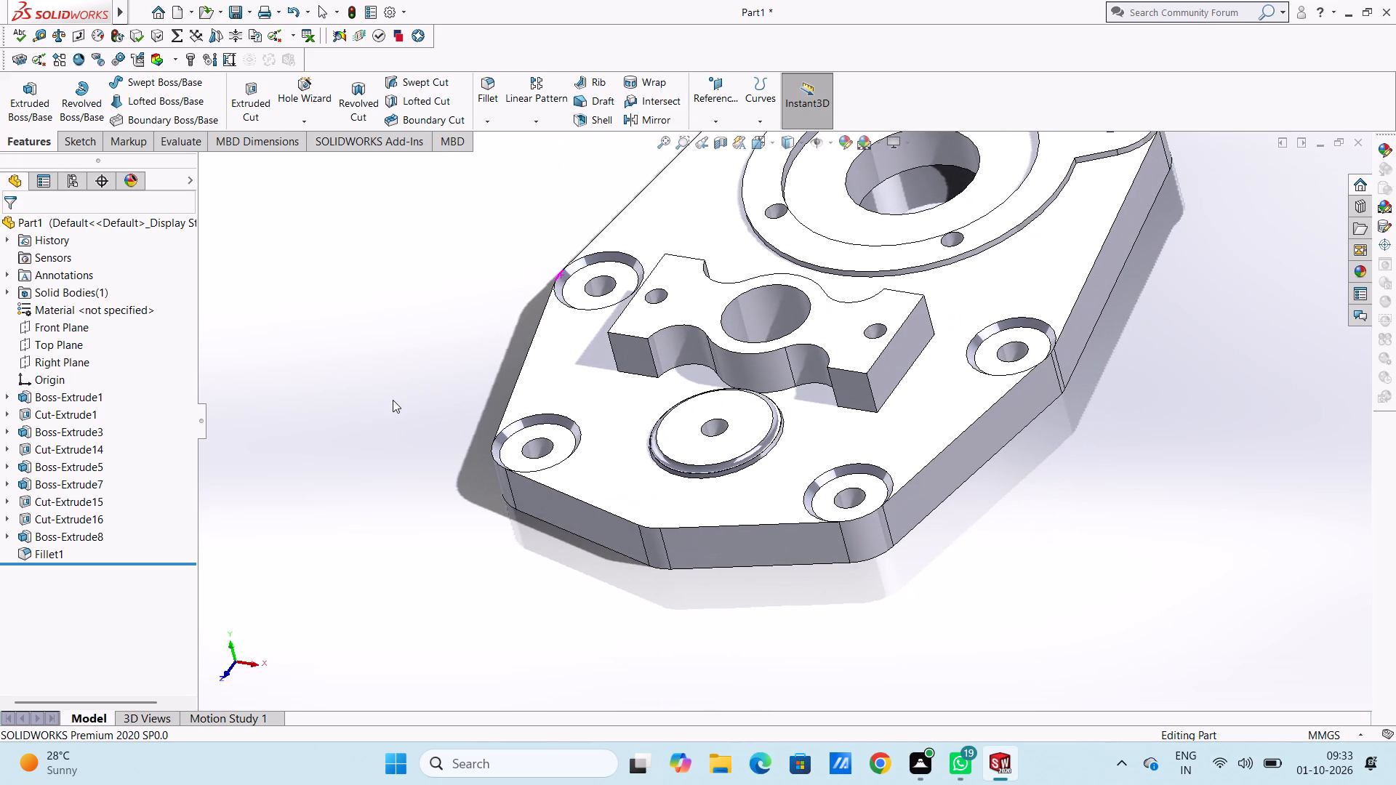
key(Escape)
key(Escape)
scroll(393, 400, up, 5)
middle_drag(478, 518, 673, 534)
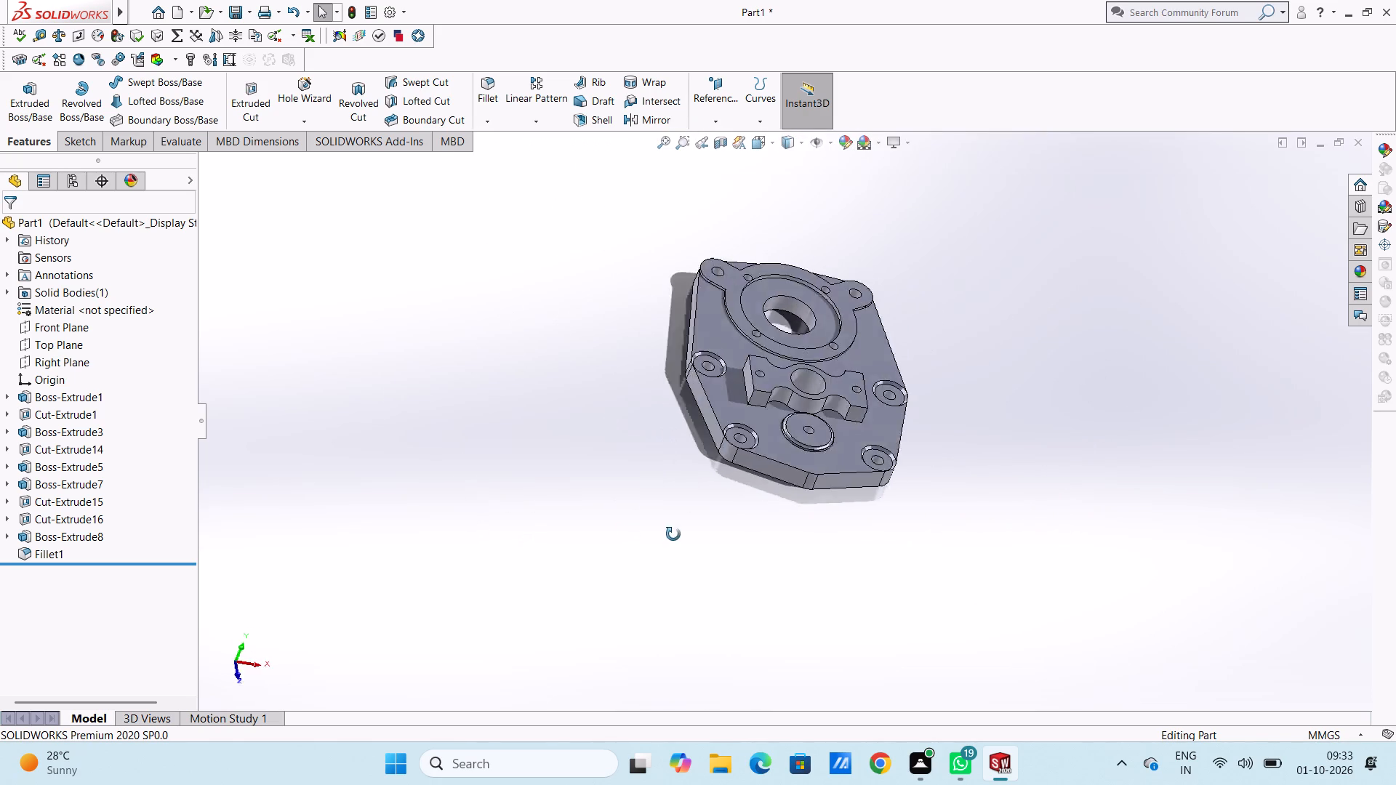
middle_drag(673, 534, 496, 578)
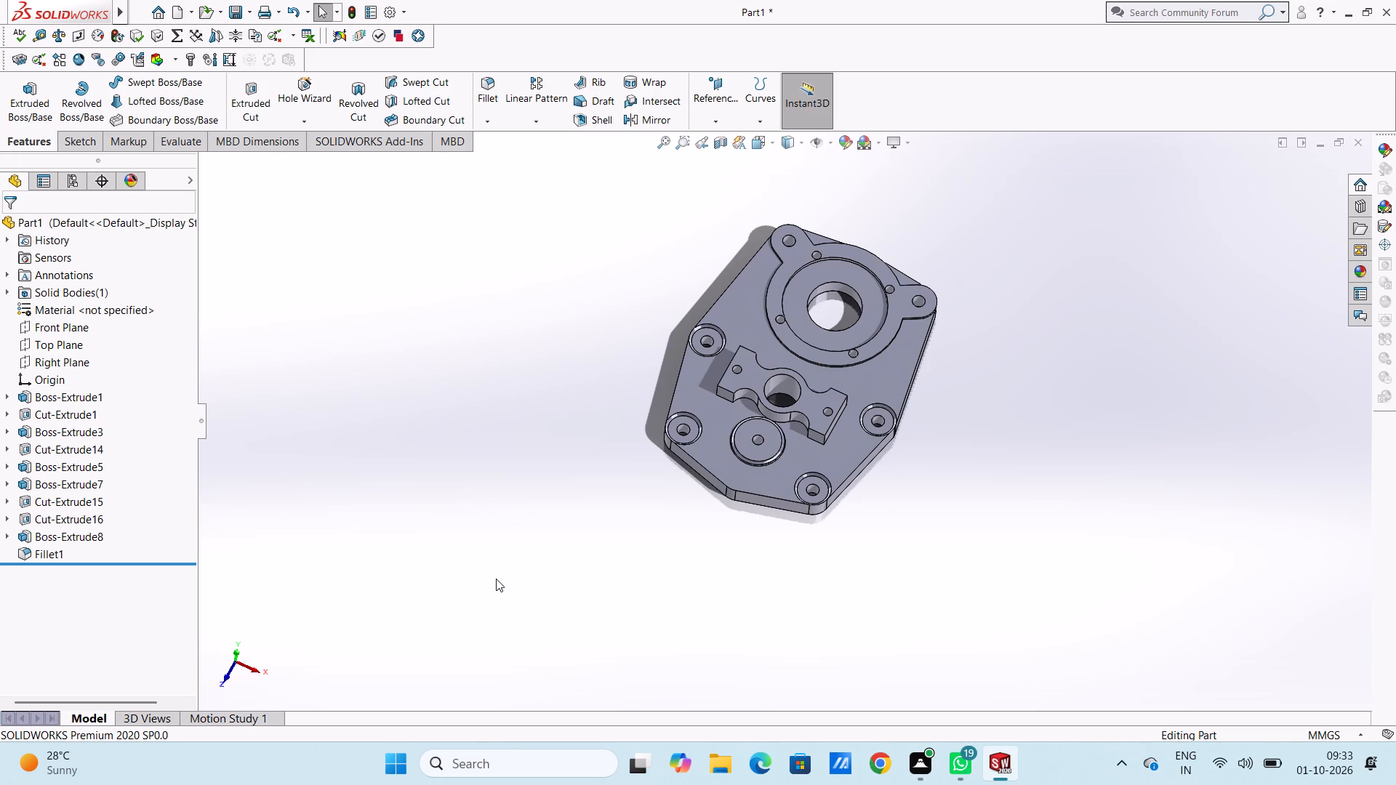
scroll(496, 579, down, 1)
middle_drag(498, 579, 638, 656)
scroll(630, 543, up, 3)
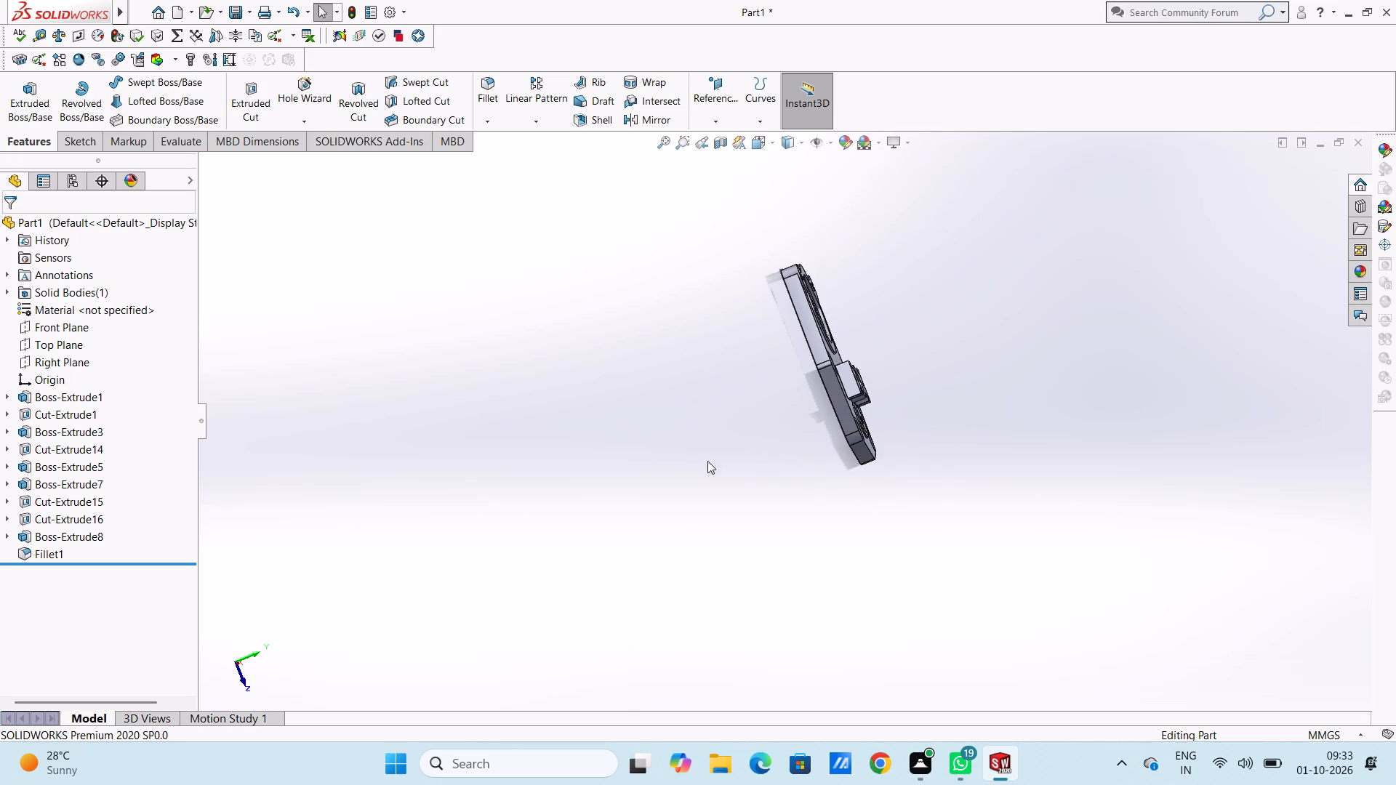
middle_drag(727, 442, 599, 442)
scroll(663, 425, down, 1)
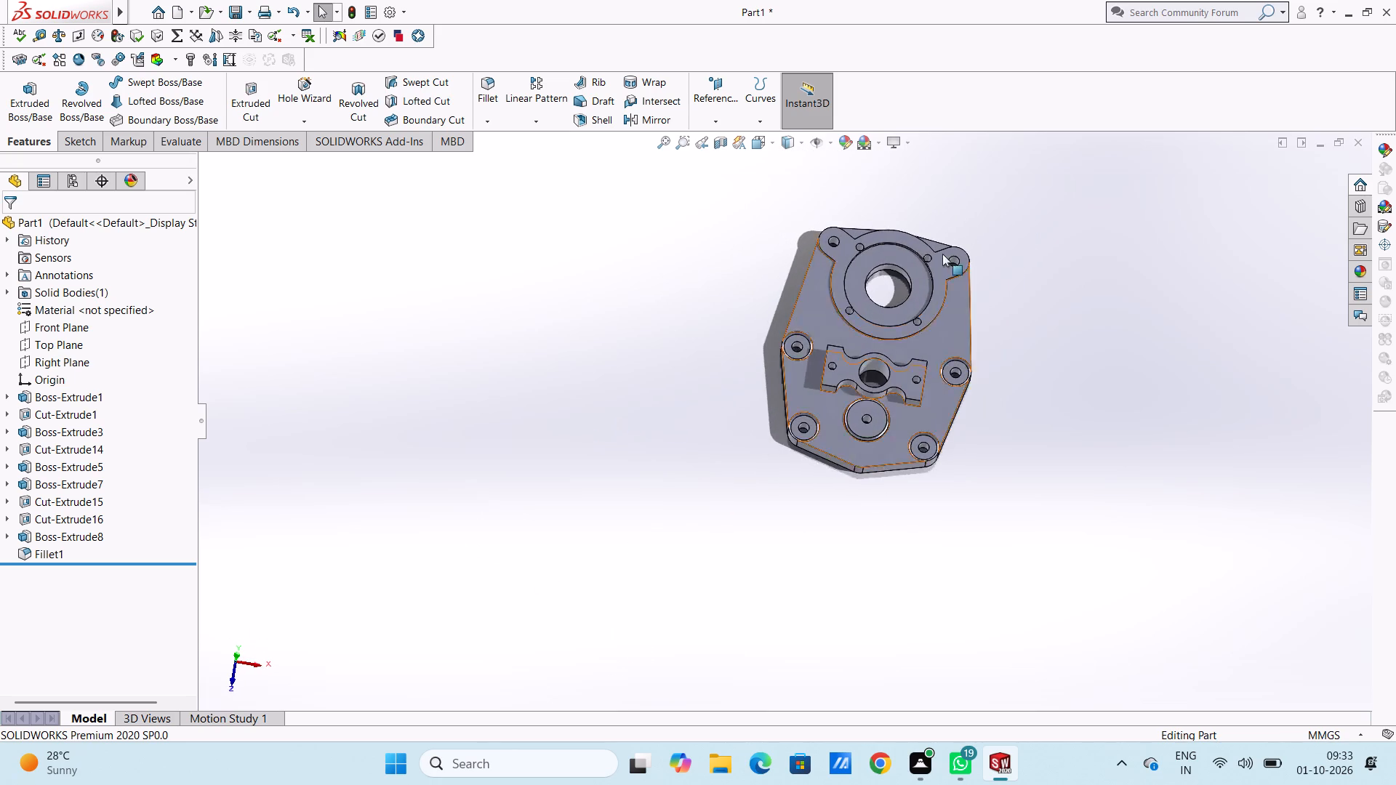
scroll(968, 229, down, 4)
scroll(931, 380, up, 4)
middle_drag(894, 451, 898, 584)
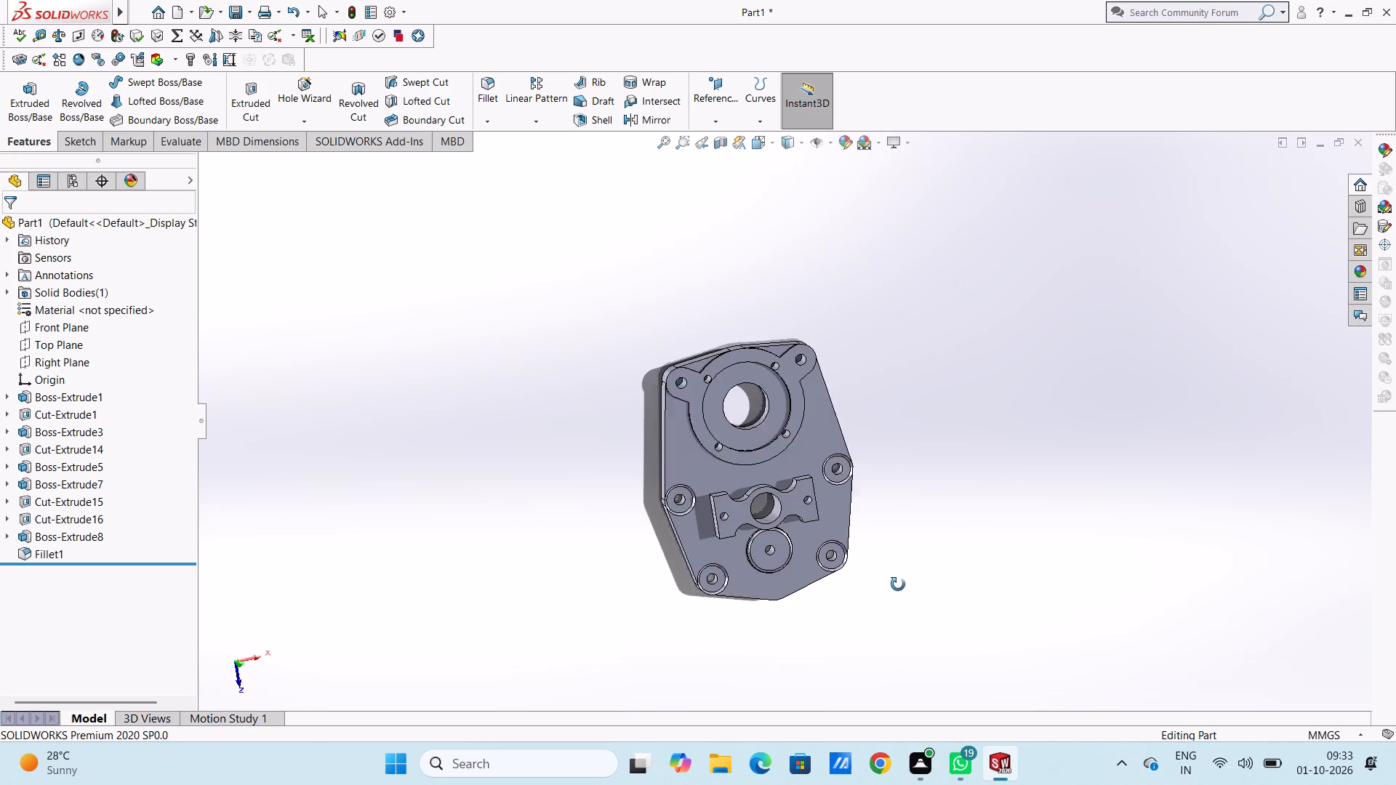
middle_drag(898, 584, 895, 584)
middle_drag(518, 493, 522, 394)
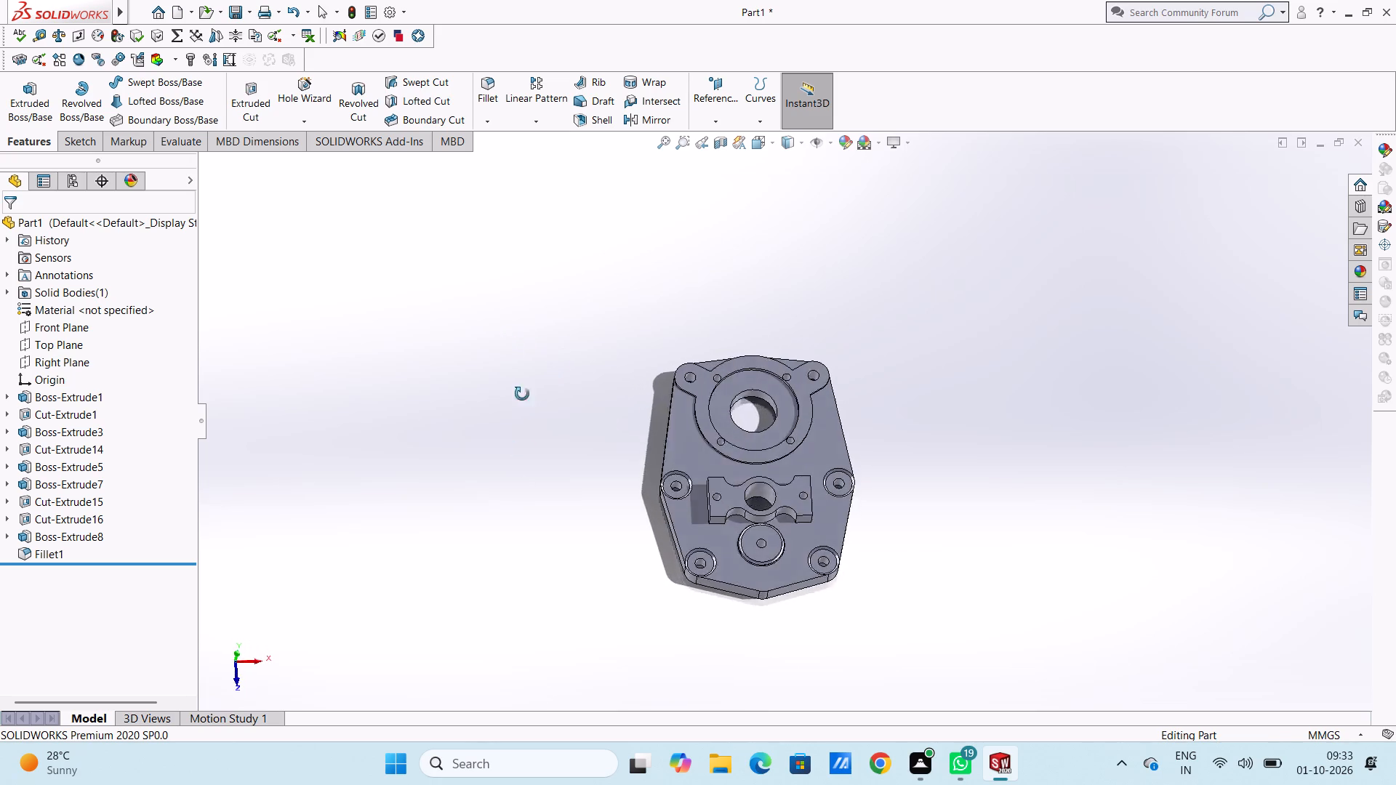
middle_drag(522, 394, 503, 406)
middle_click(550, 300)
scroll(577, 554, down, 1)
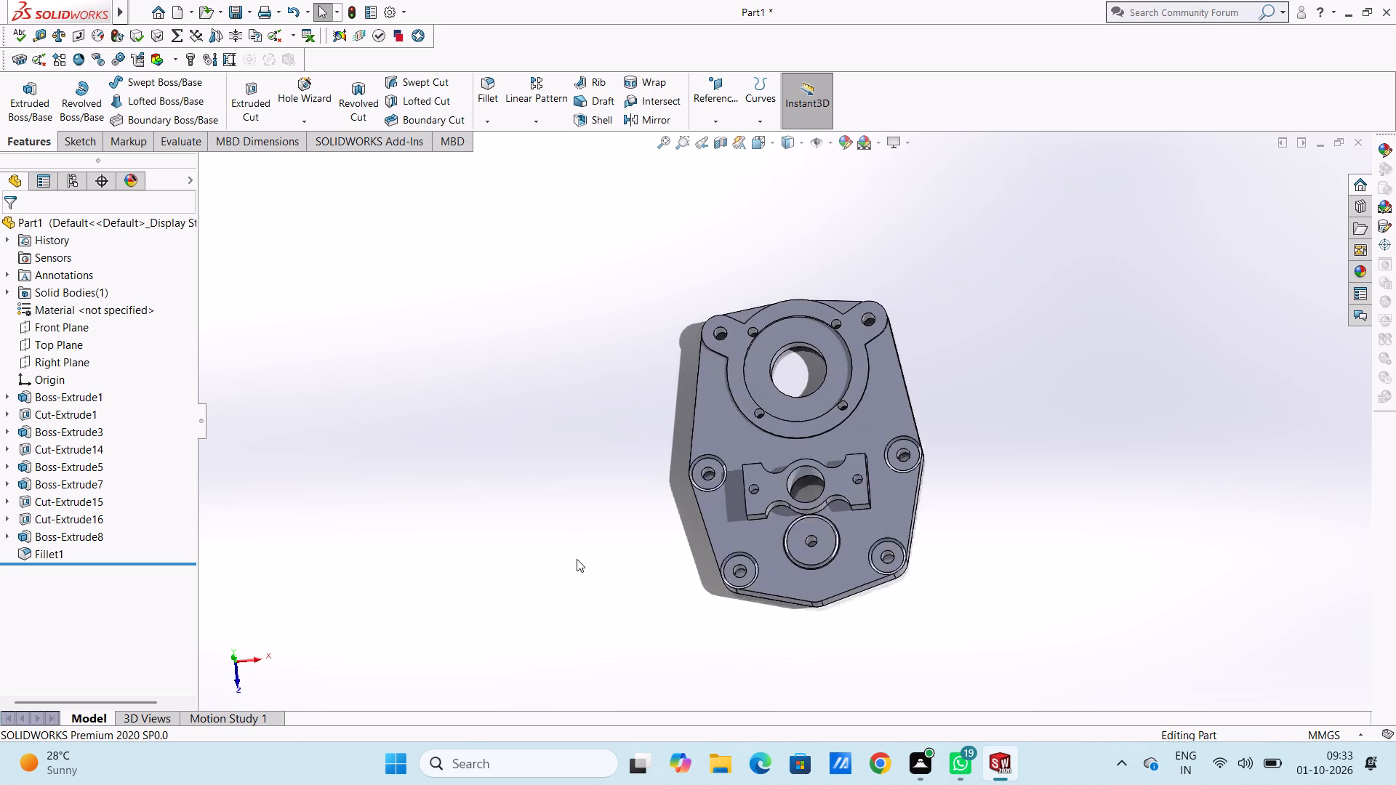
scroll(577, 559, down, 1)
scroll(583, 561, up, 1)
middle_drag(585, 558, 476, 470)
middle_drag(918, 323, 968, 366)
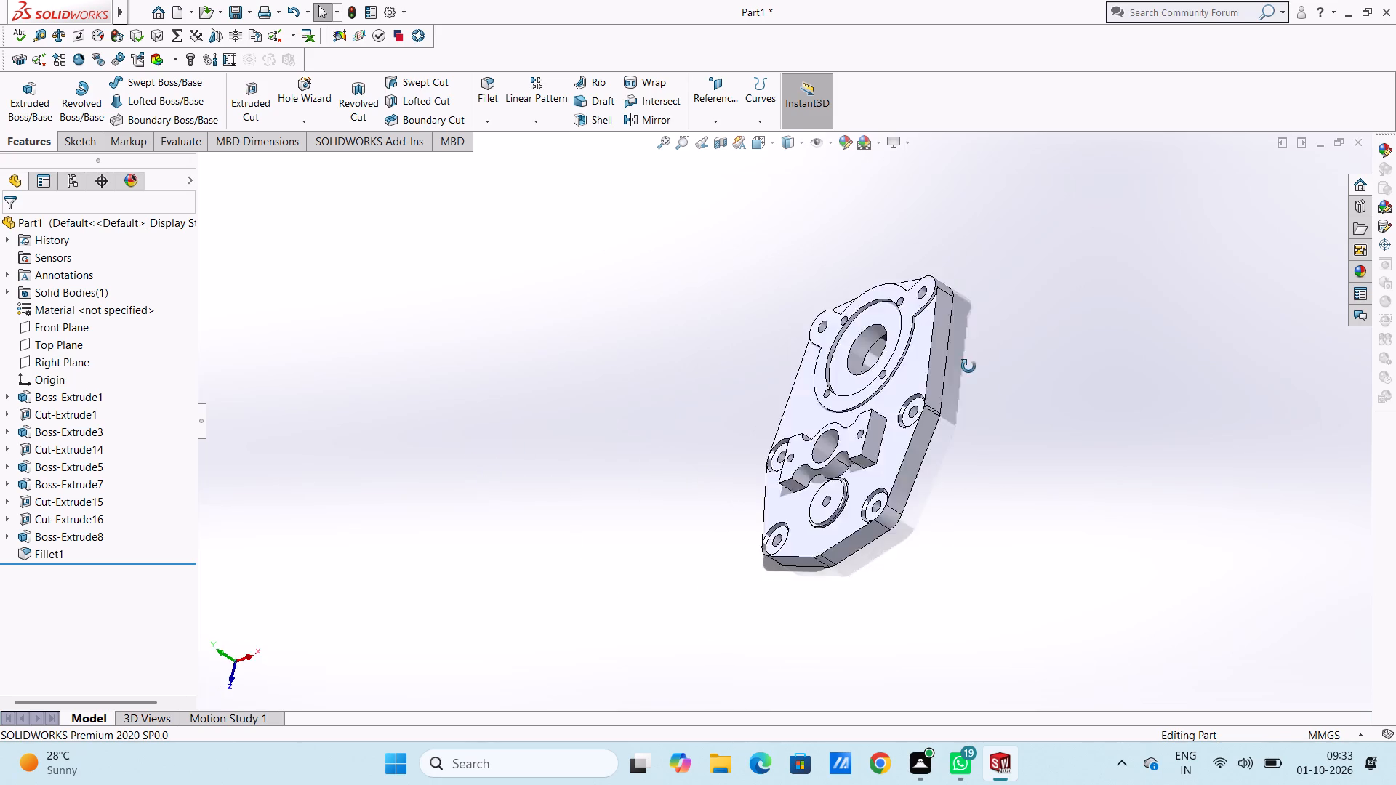
middle_drag(968, 366, 1058, 494)
middle_drag(654, 314, 675, 245)
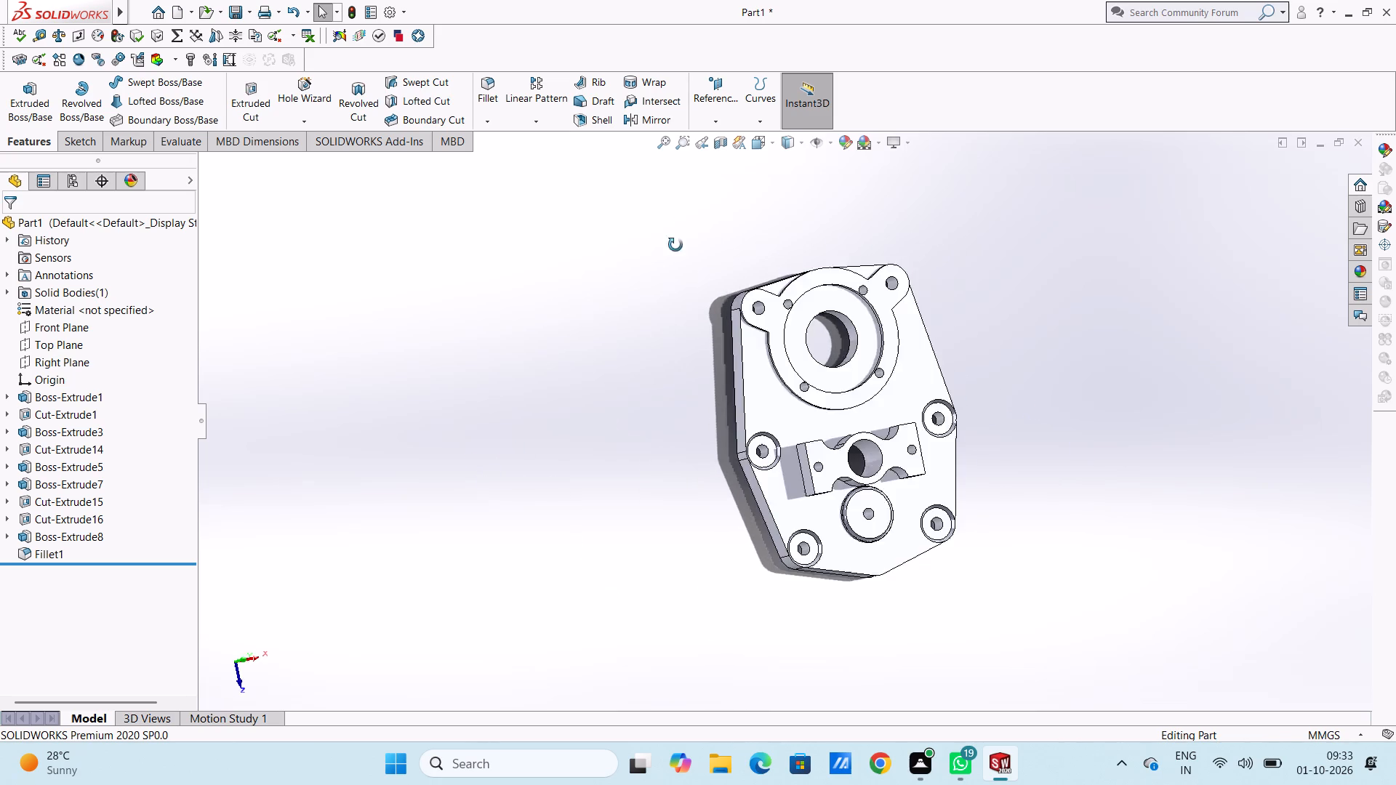
middle_drag(675, 245, 694, 194)
middle_drag(705, 413, 651, 430)
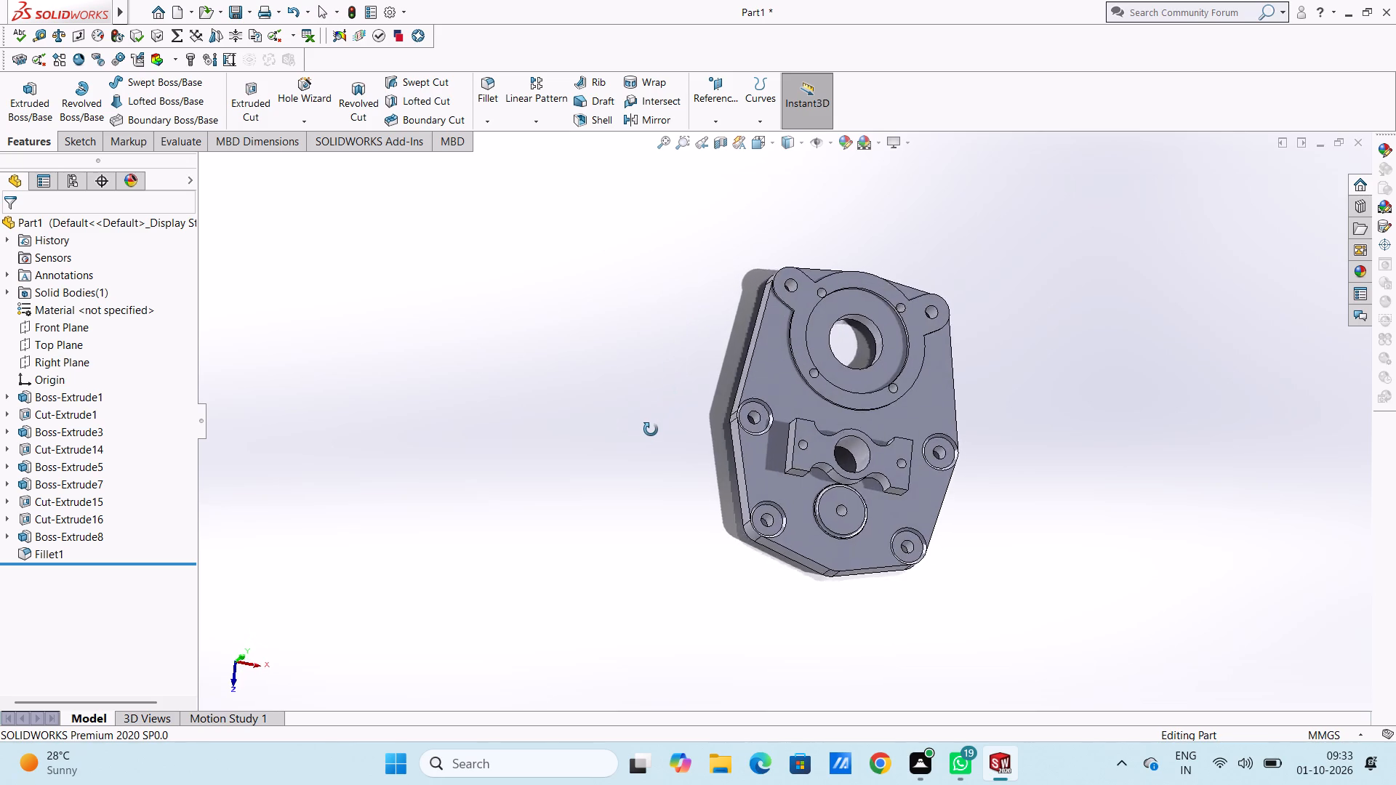
middle_drag(651, 430, 635, 445)
scroll(628, 448, down, 1)
middle_click(628, 448)
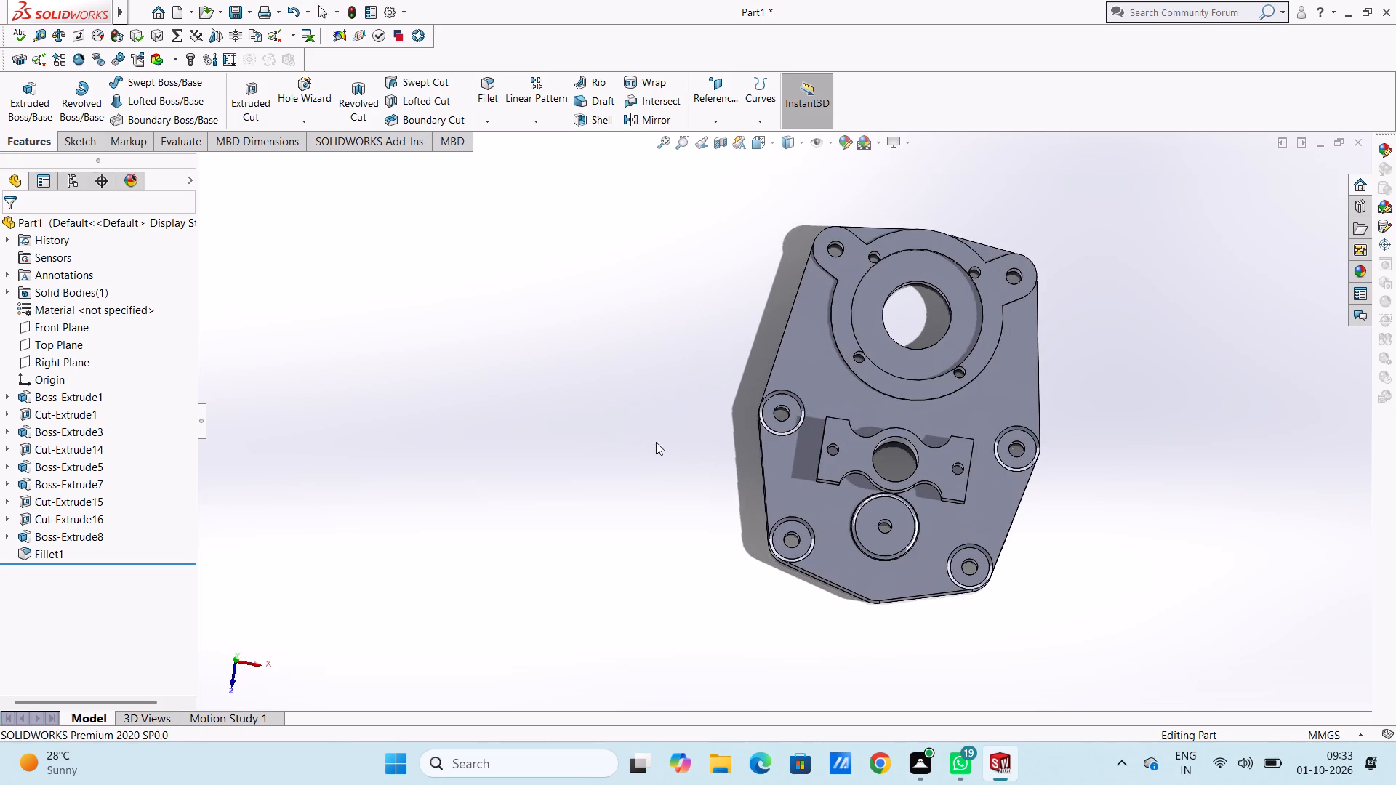
scroll(931, 403, down, 2)
middle_click(1146, 365)
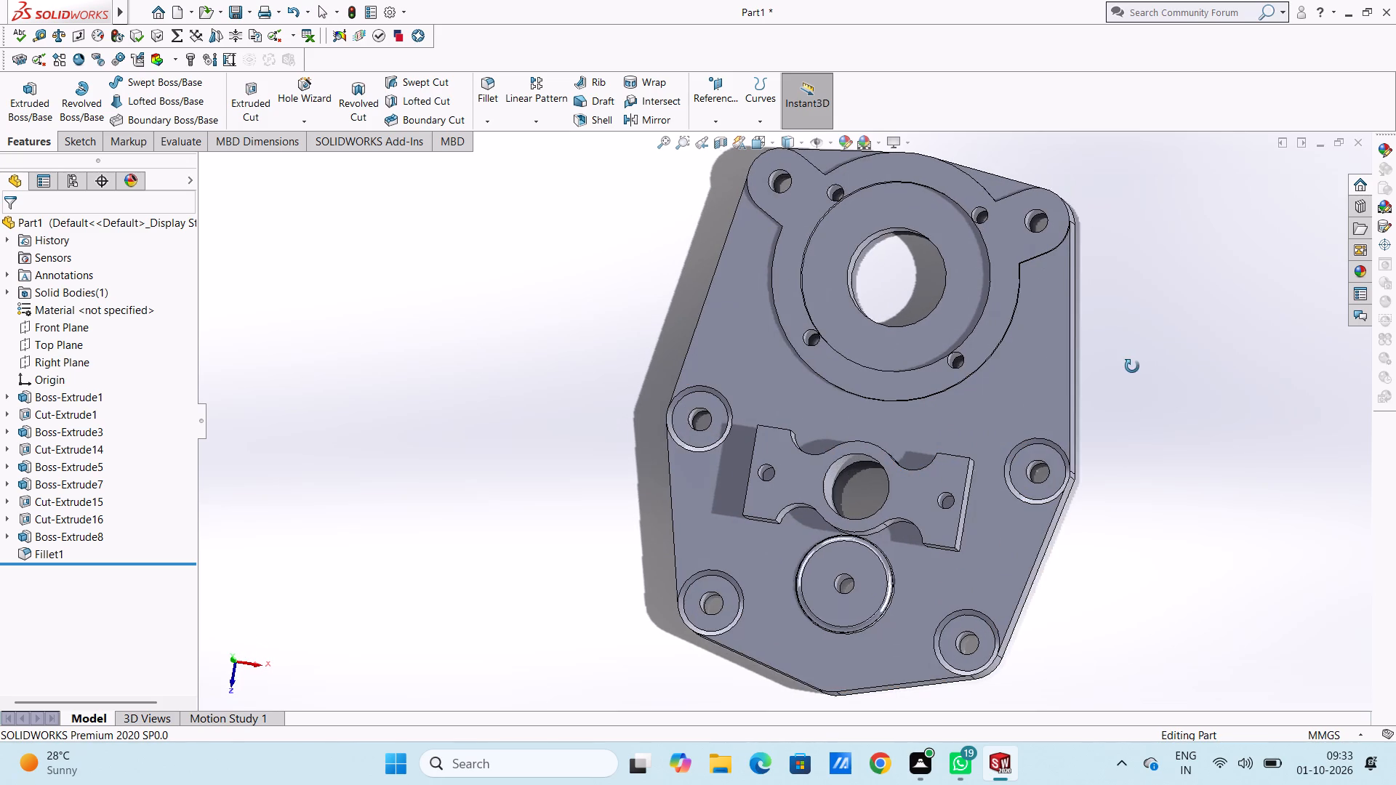
scroll(1143, 366, up, 1)
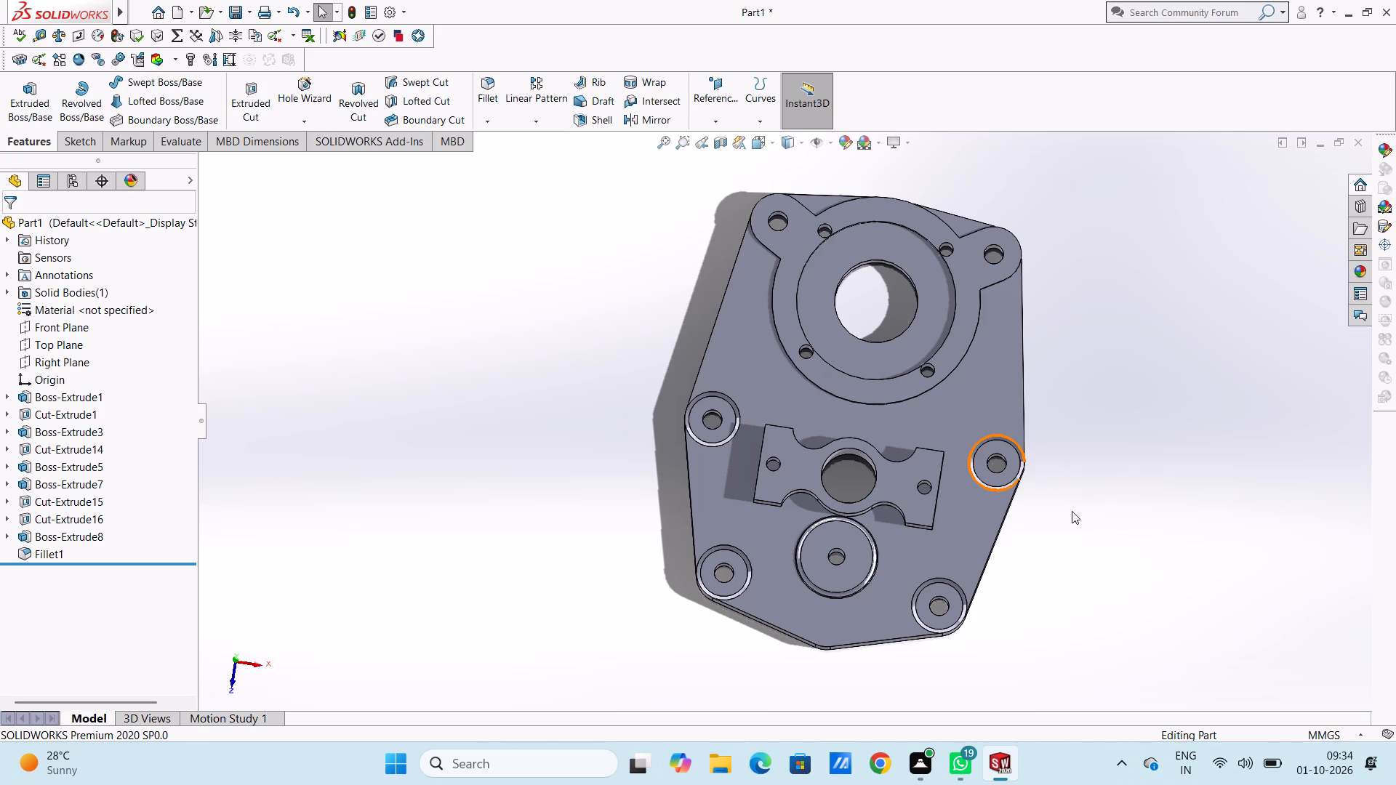
scroll(1090, 491, up, 2)
middle_drag(1065, 467, 1083, 439)
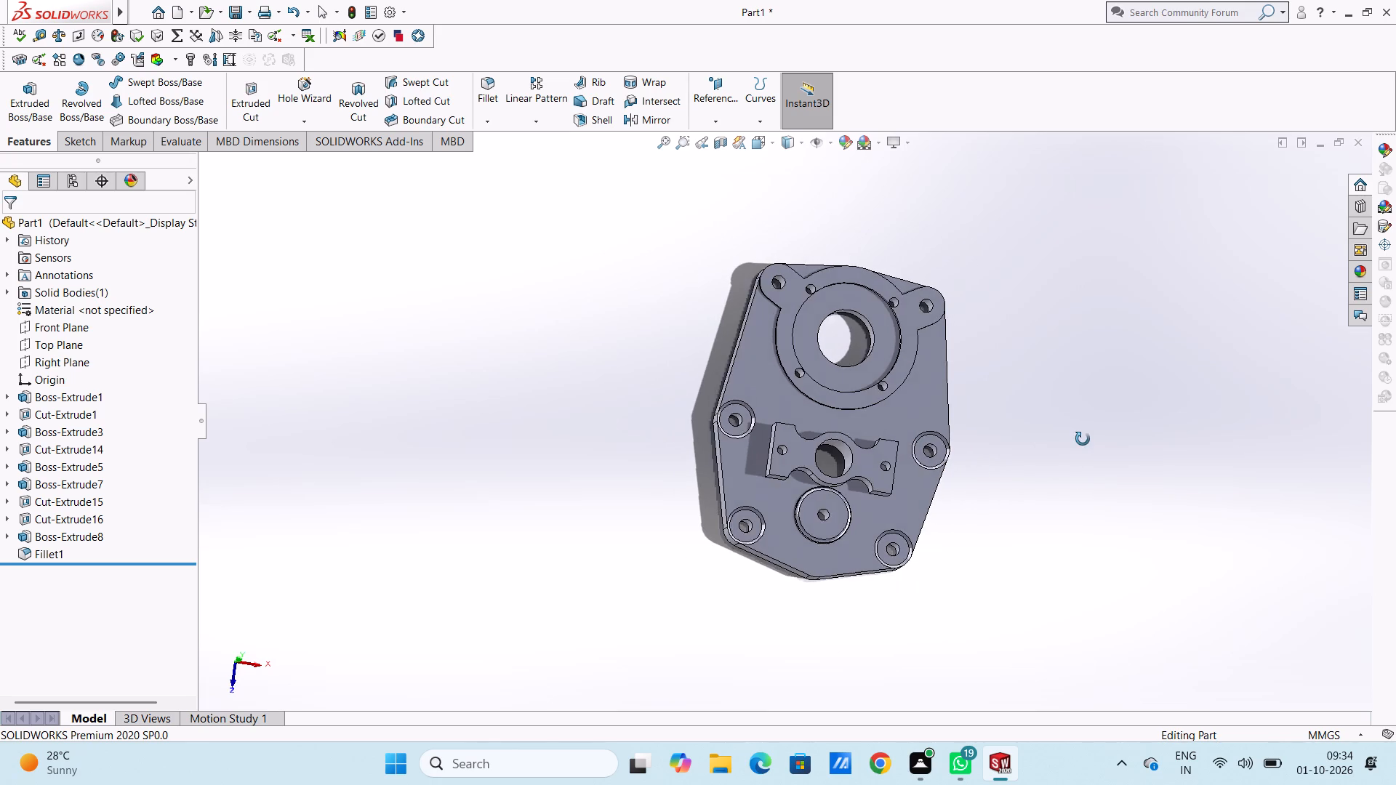
Examine the cover plate's raised features, holes and side faces from several oblique angles.
middle_drag(1083, 439, 1078, 435)
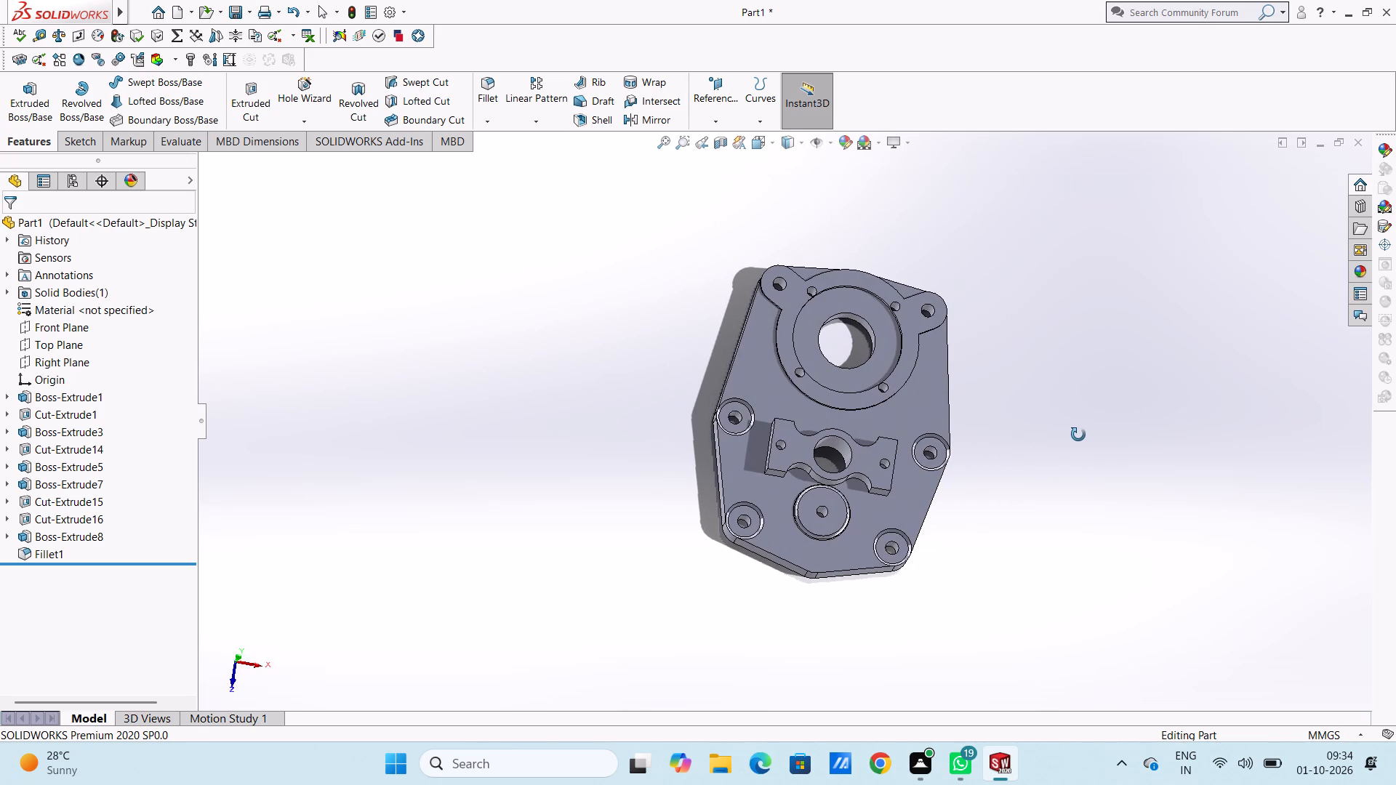
middle_drag(1078, 435, 1049, 435)
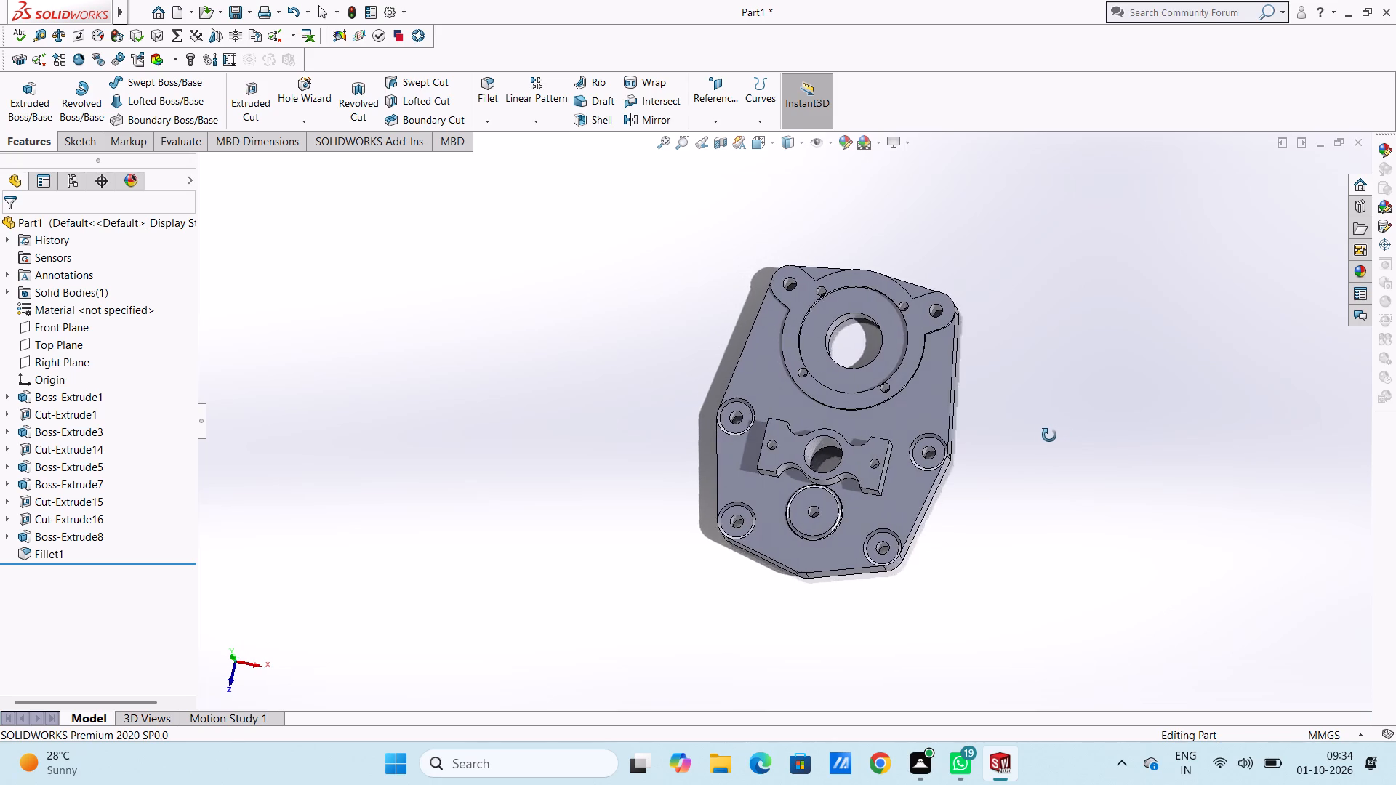
middle_drag(1049, 435, 980, 422)
middle_drag(979, 422, 1020, 321)
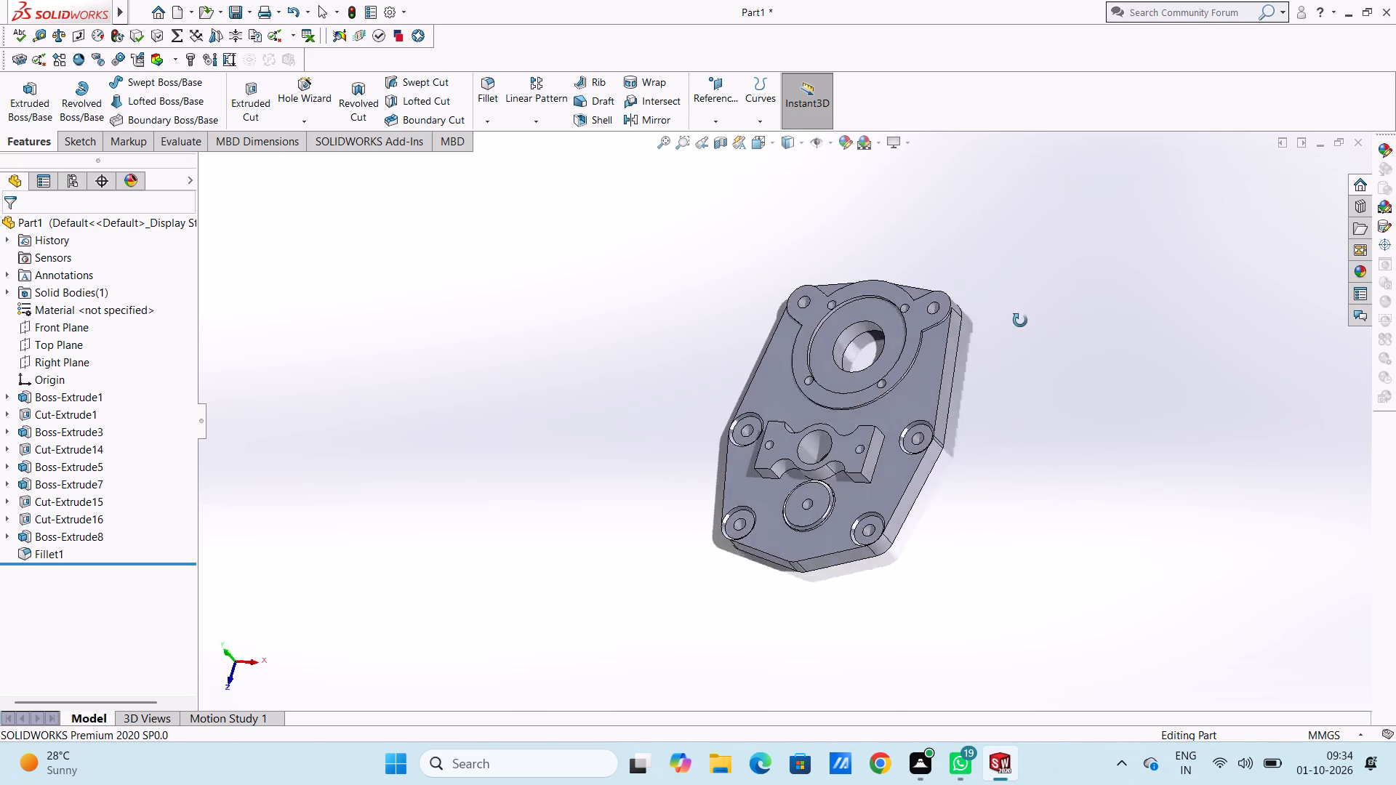
middle_drag(1020, 321, 1073, 345)
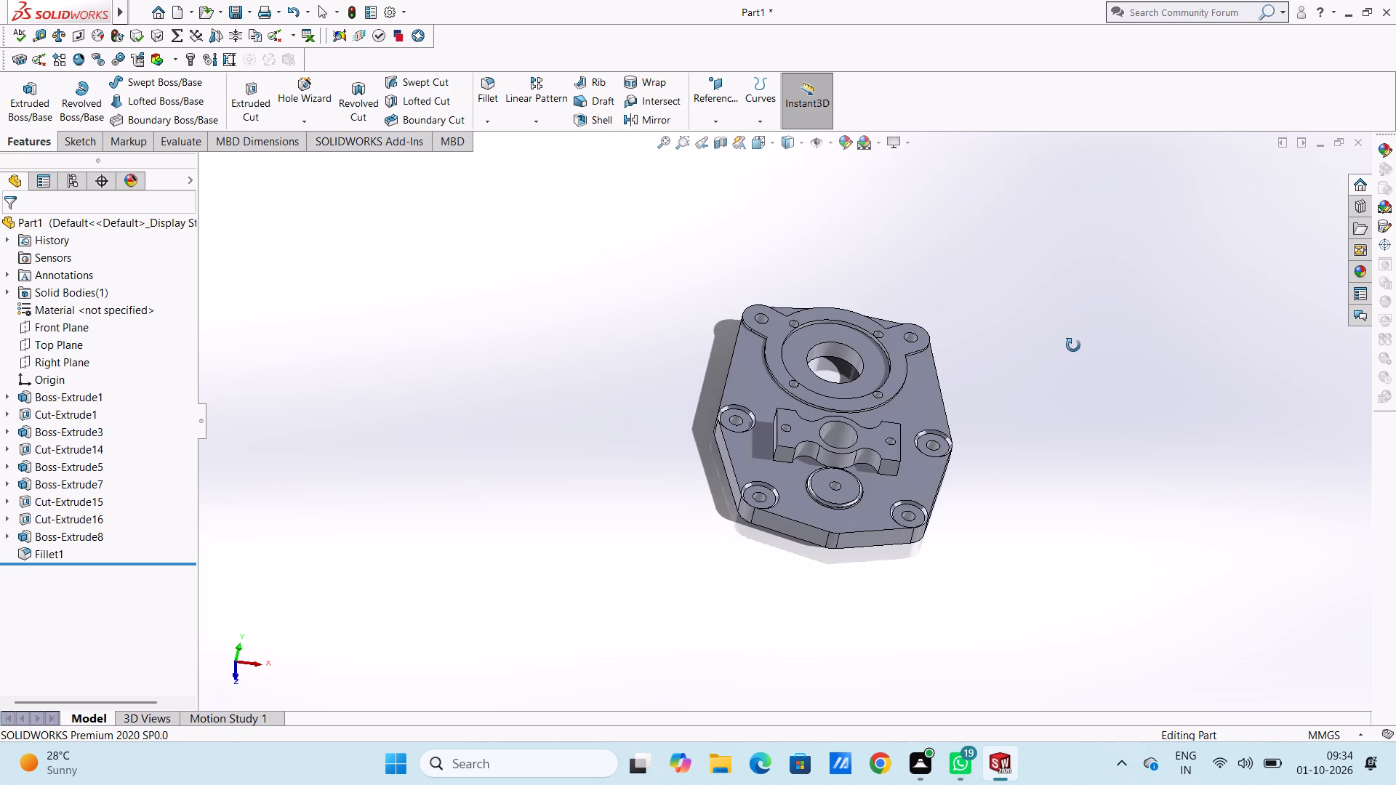
middle_drag(1073, 345, 1062, 440)
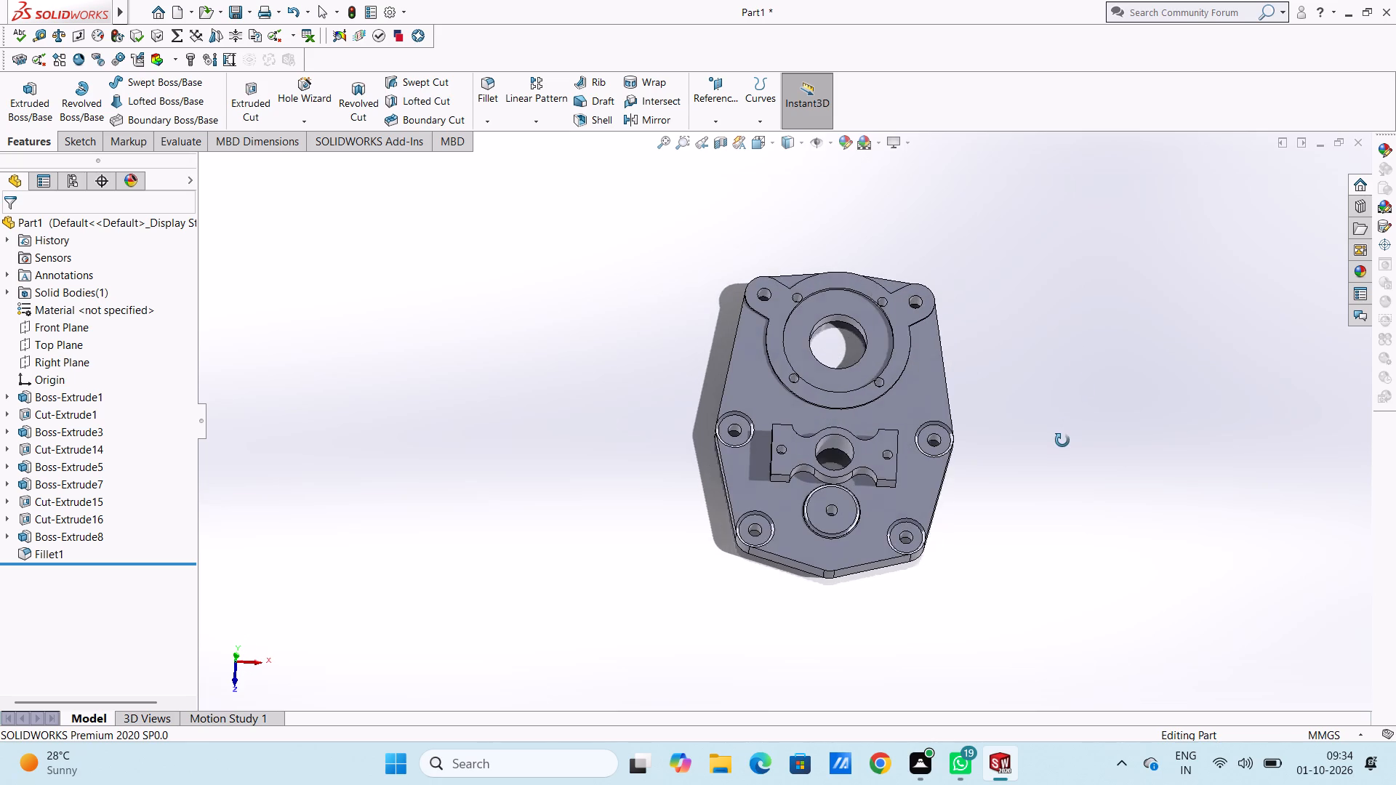
middle_drag(1062, 440, 1059, 504)
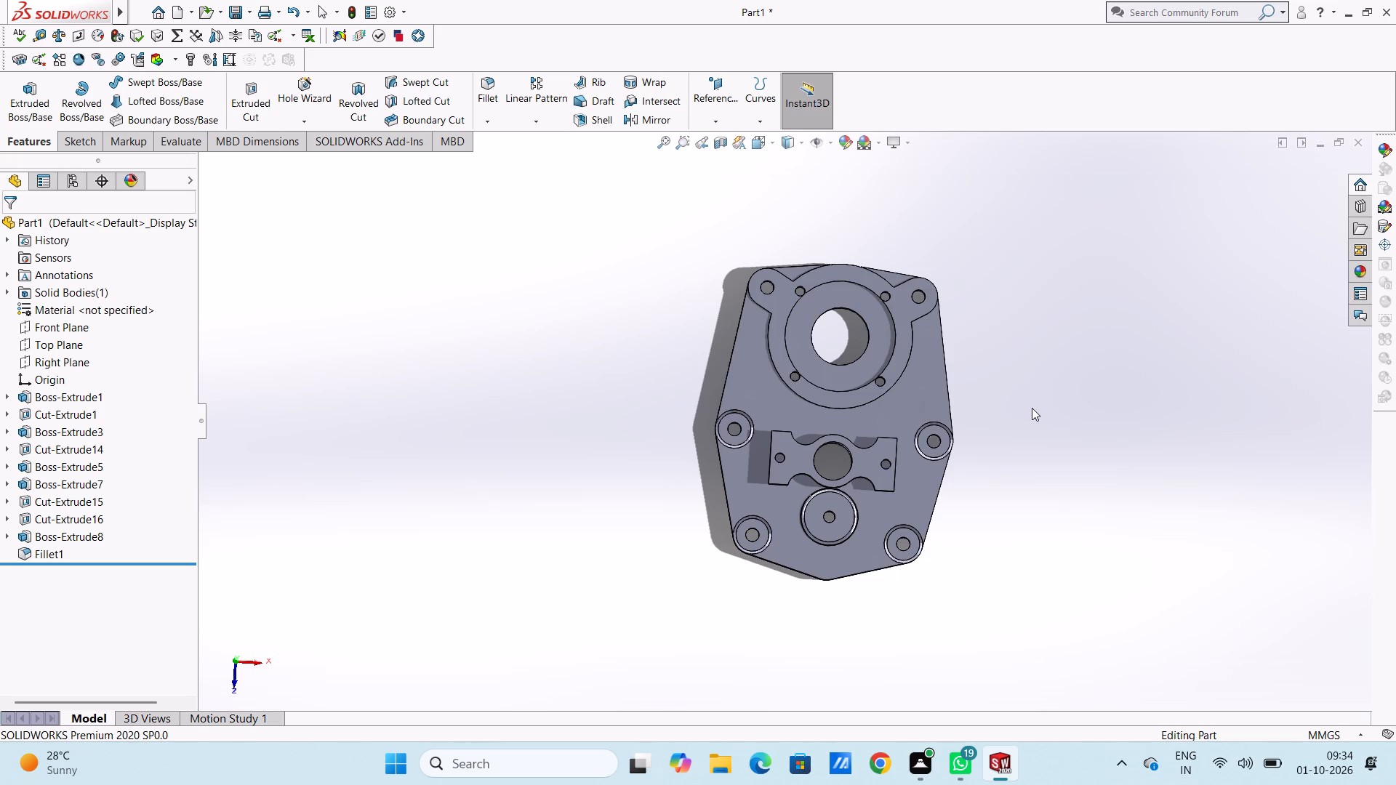
middle_drag(1032, 408, 1059, 398)
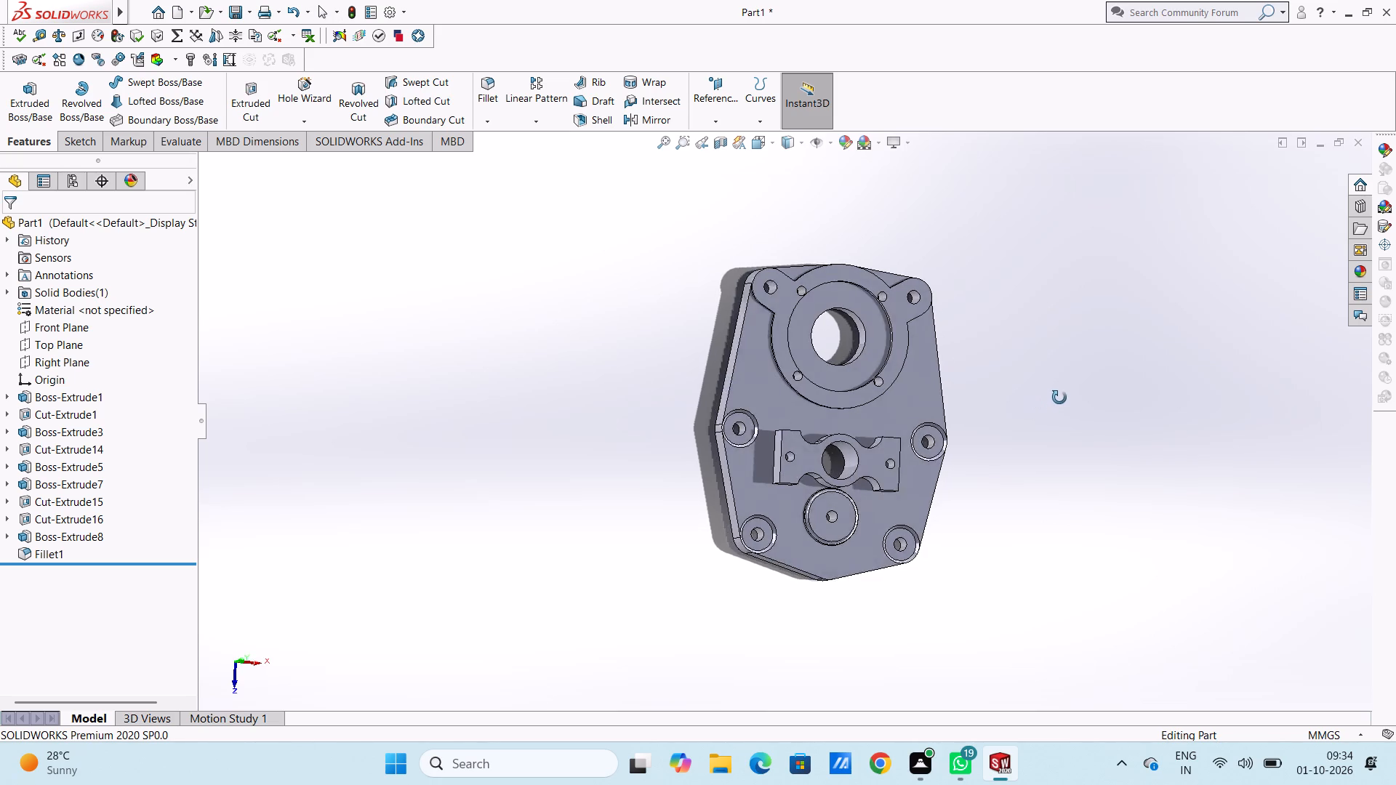
middle_drag(1059, 398, 1069, 307)
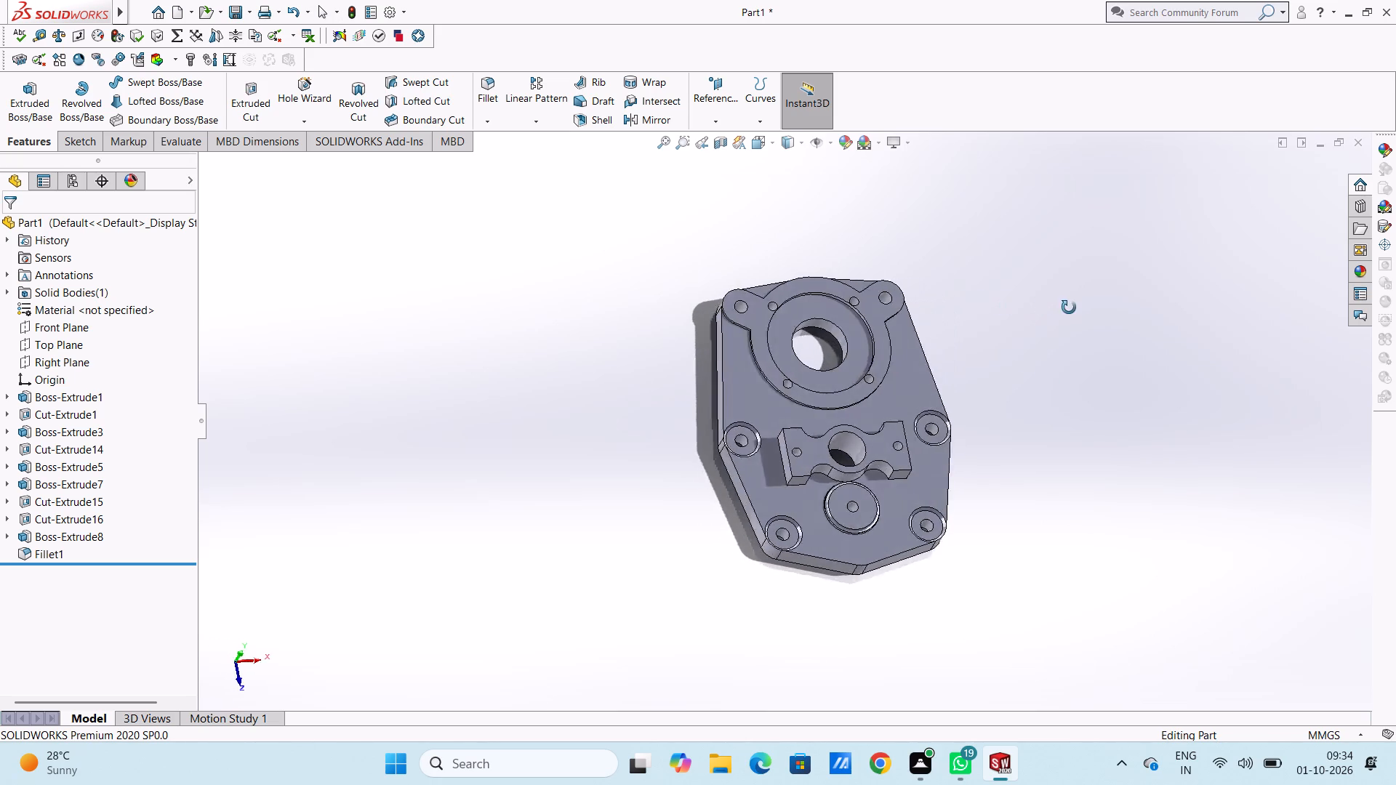
middle_drag(1069, 307, 966, 339)
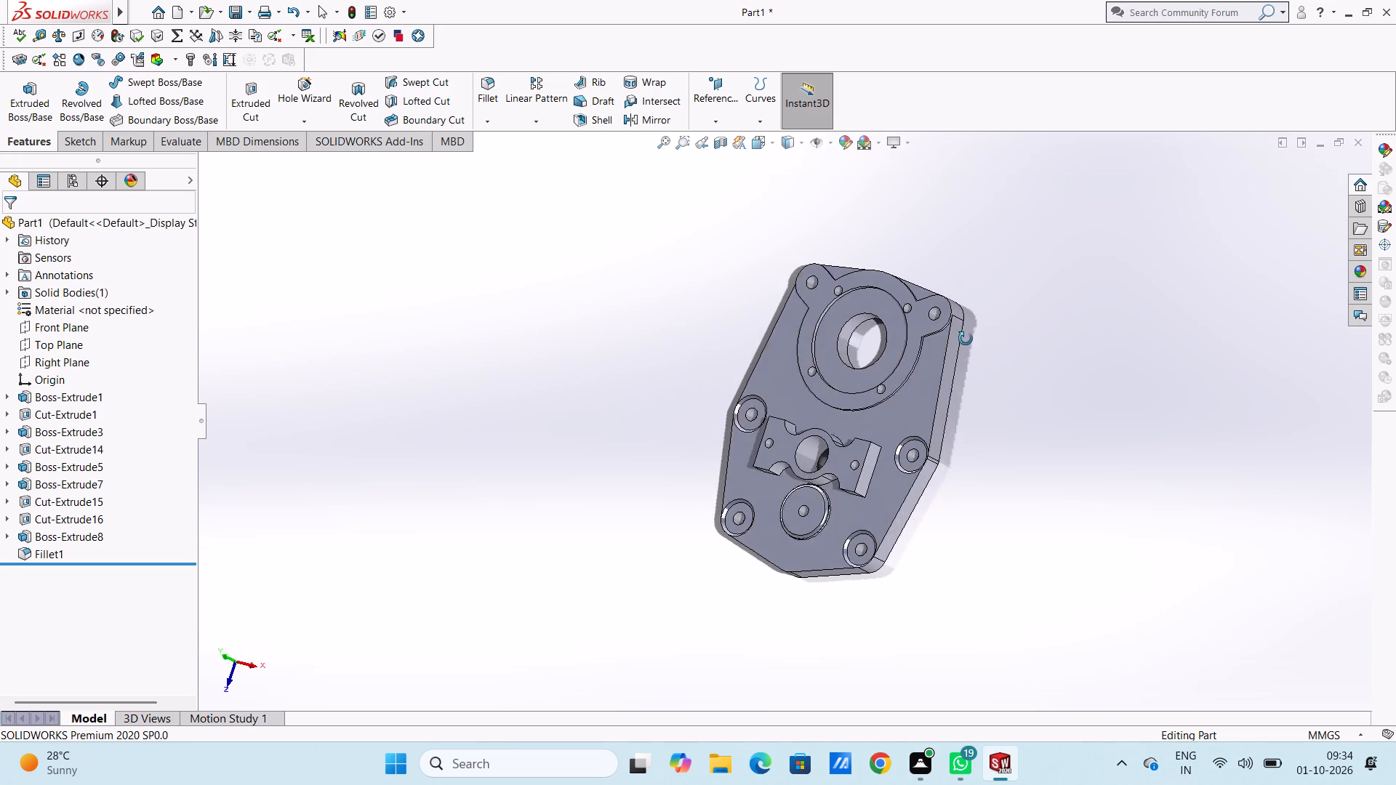
middle_drag(966, 339, 1038, 381)
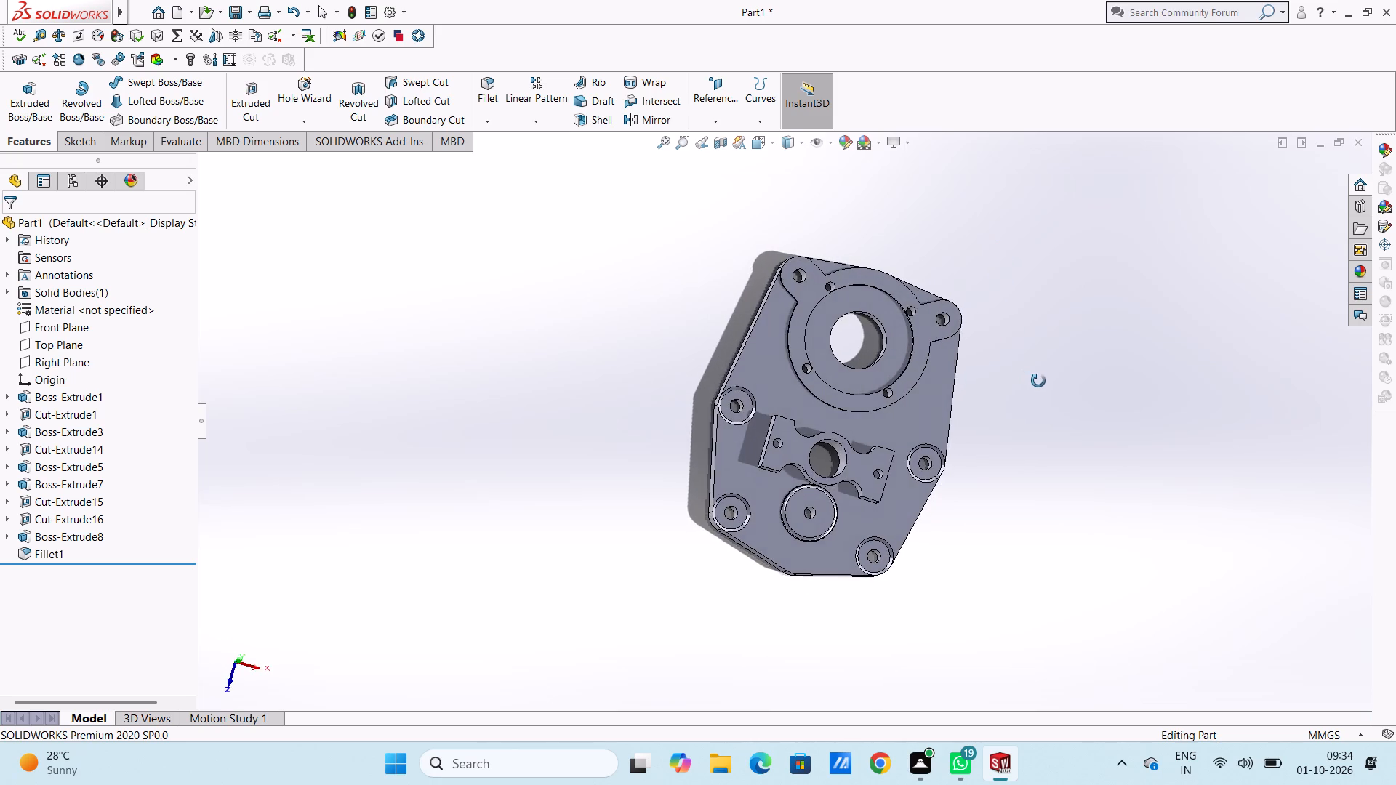
middle_drag(1038, 381, 1006, 382)
Start a sketch on the plate's flat underside and draw circles over the large bore, radius 30 mm, and the central hole, radius 20 mm.
key(ctrl+6)
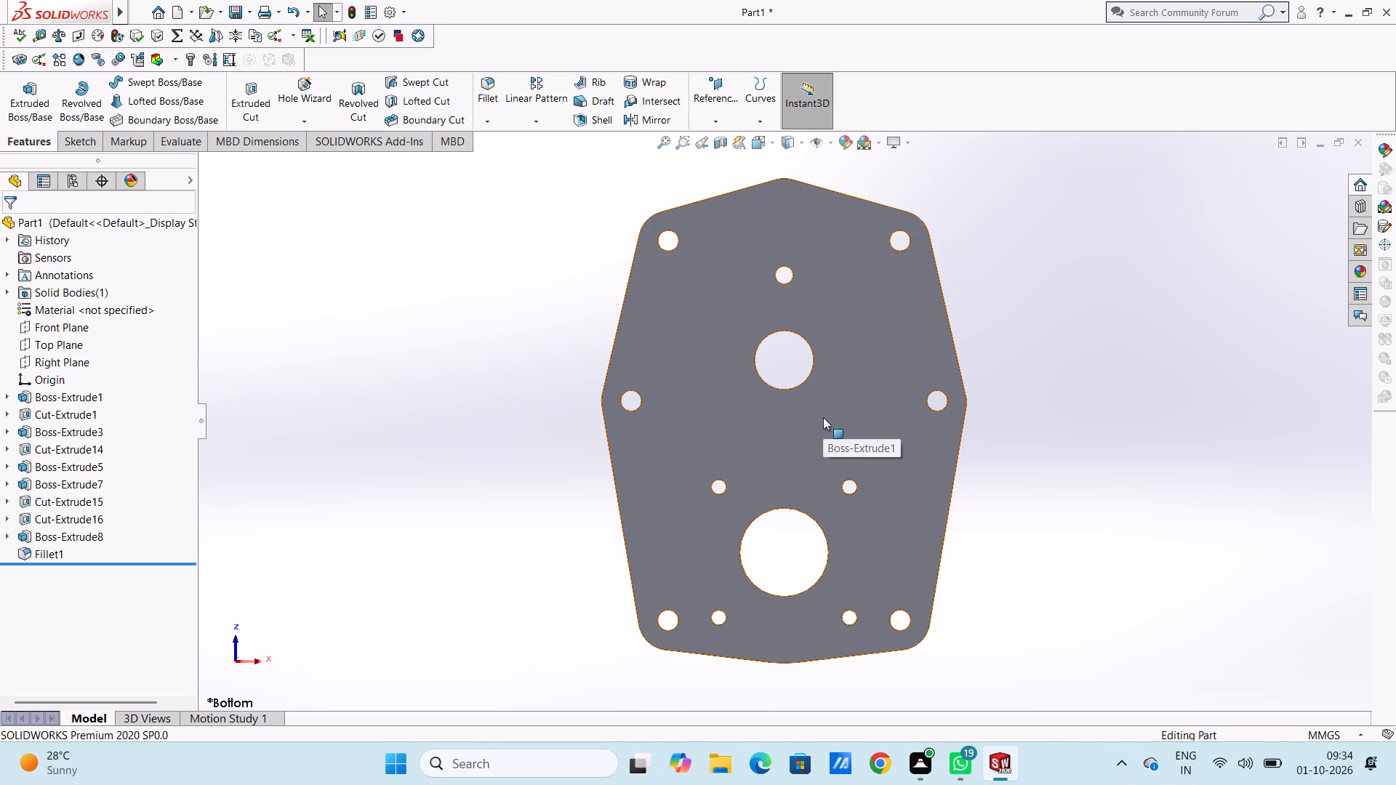
scroll(823, 417, up, 2)
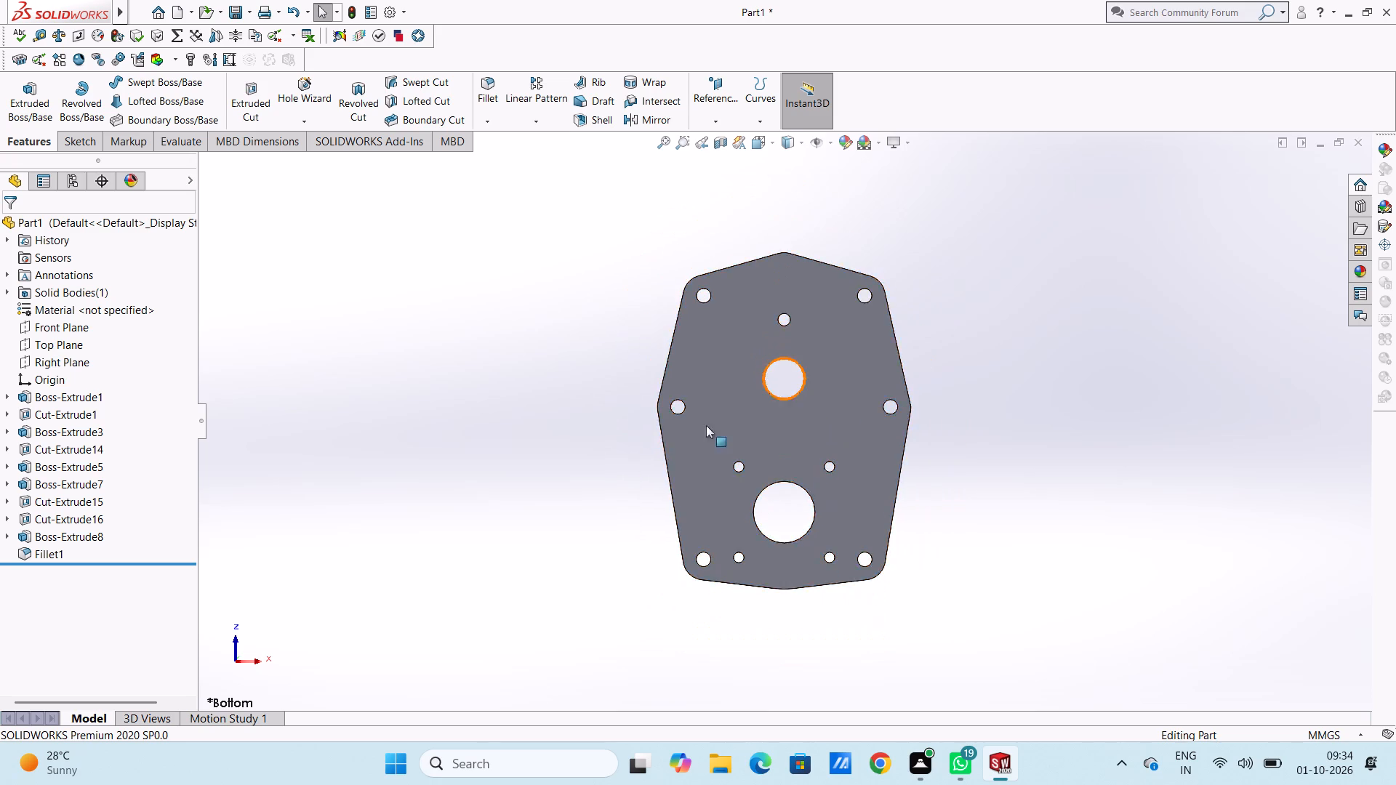
click(731, 381)
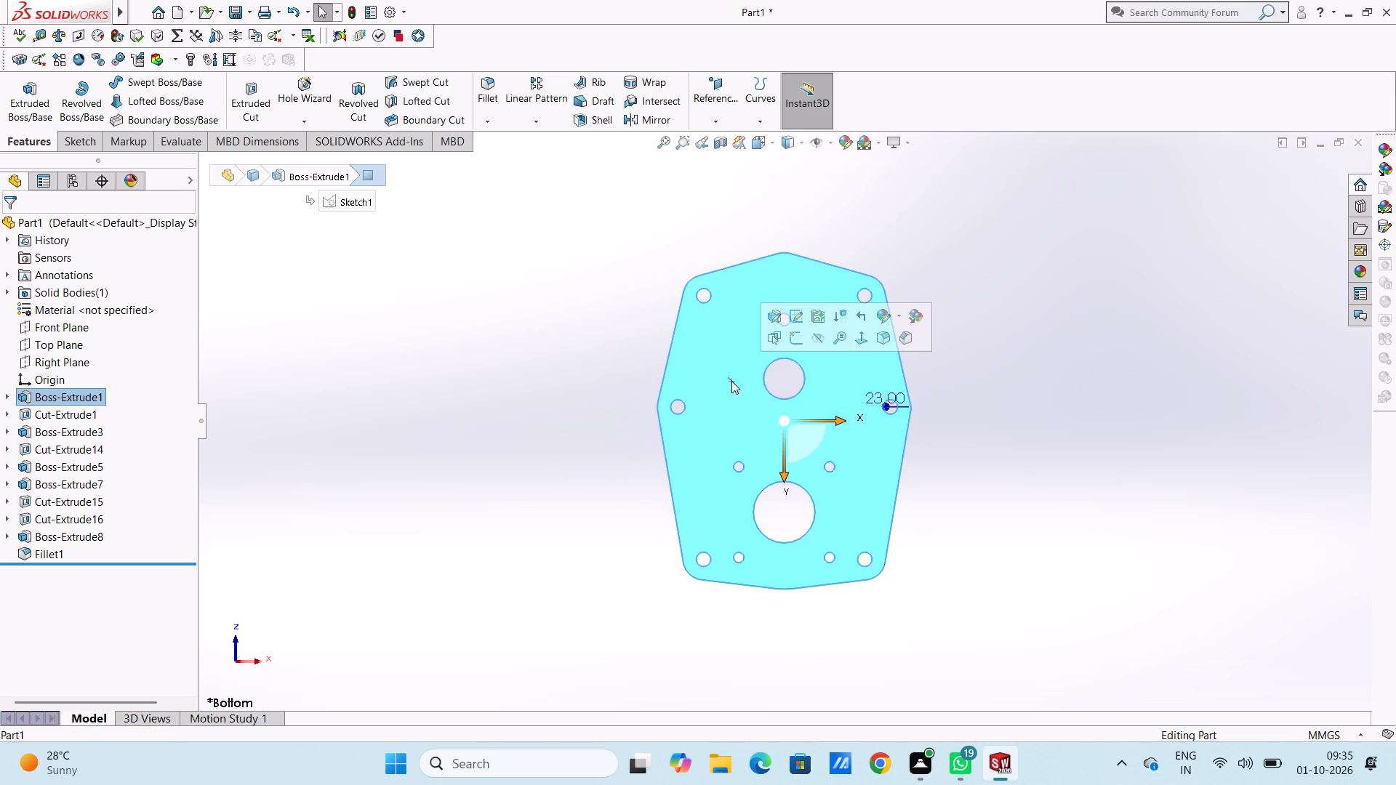
click(798, 339)
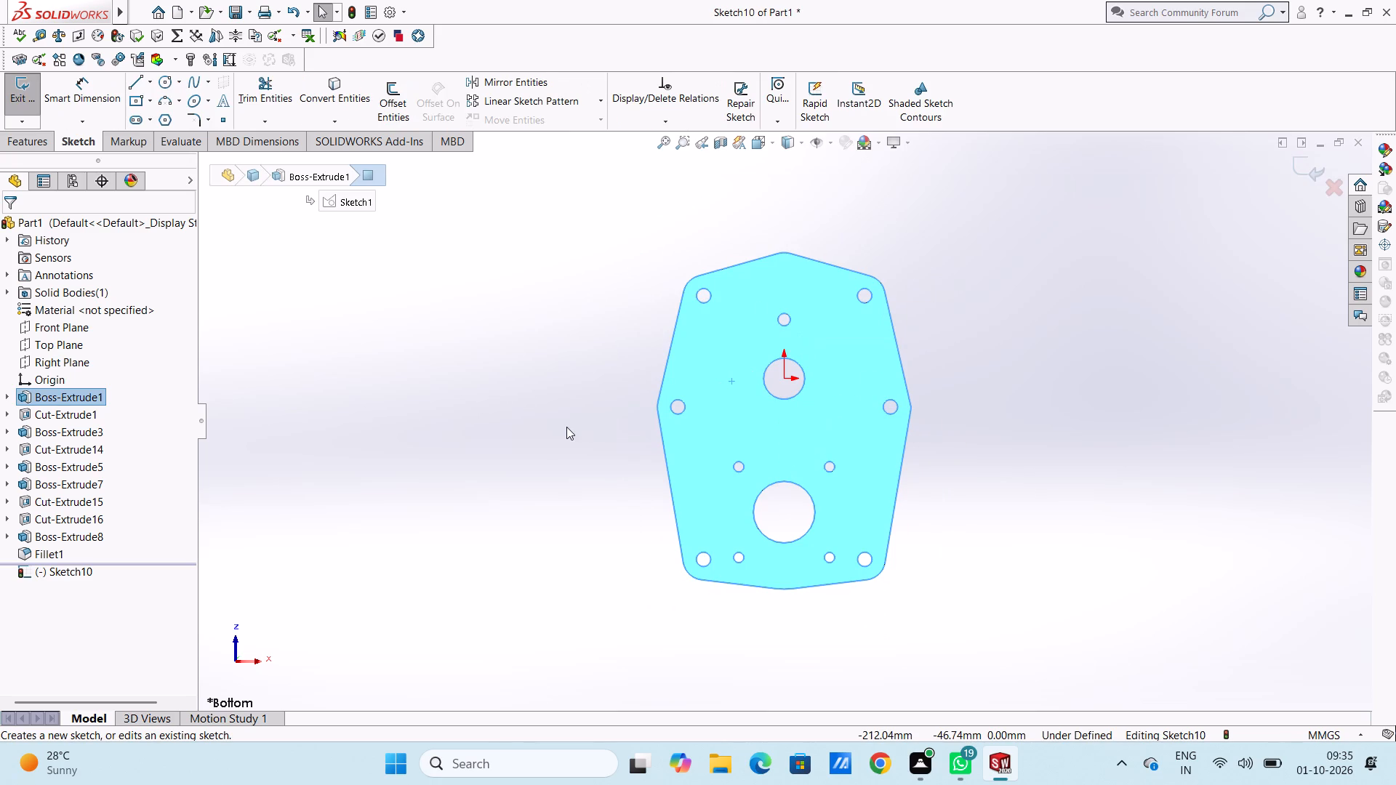
click(566, 427)
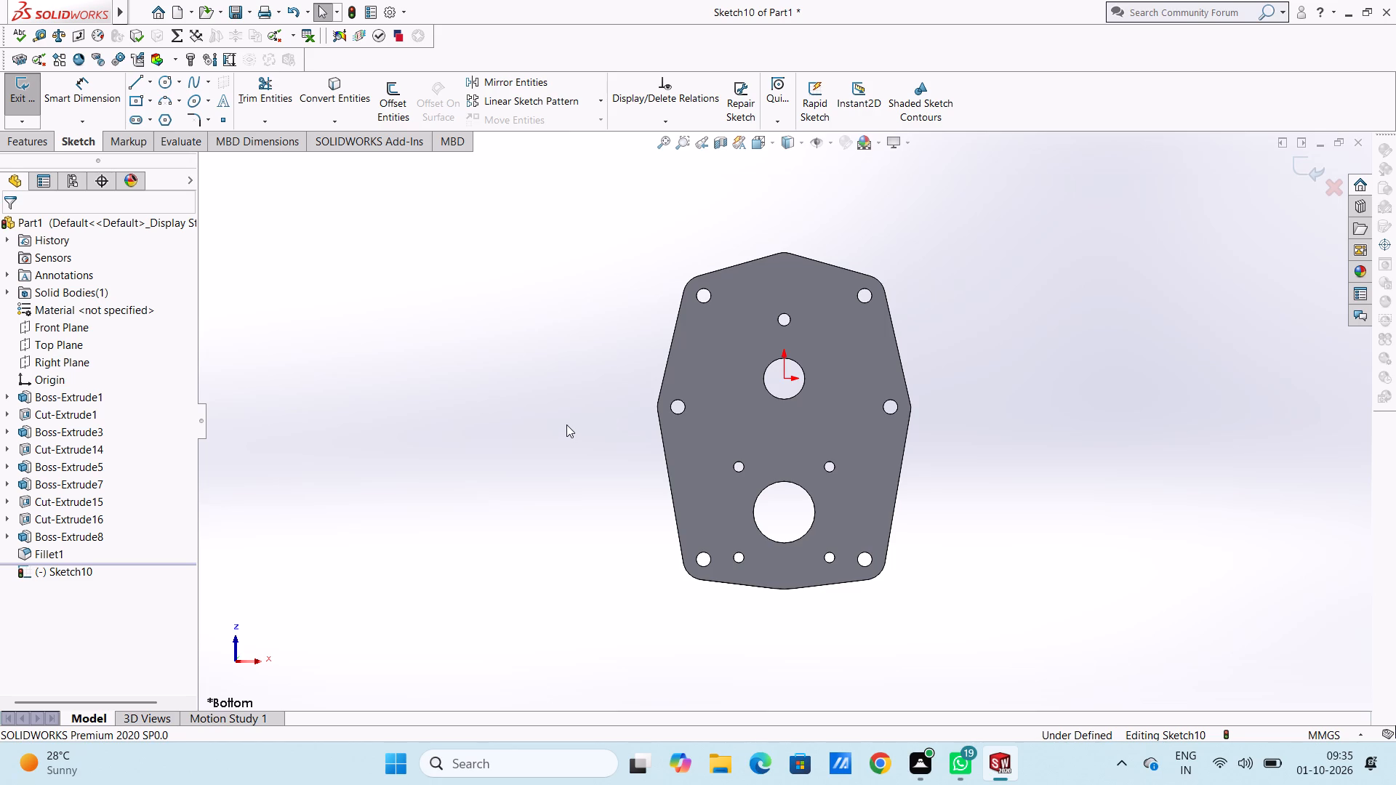
click(167, 85)
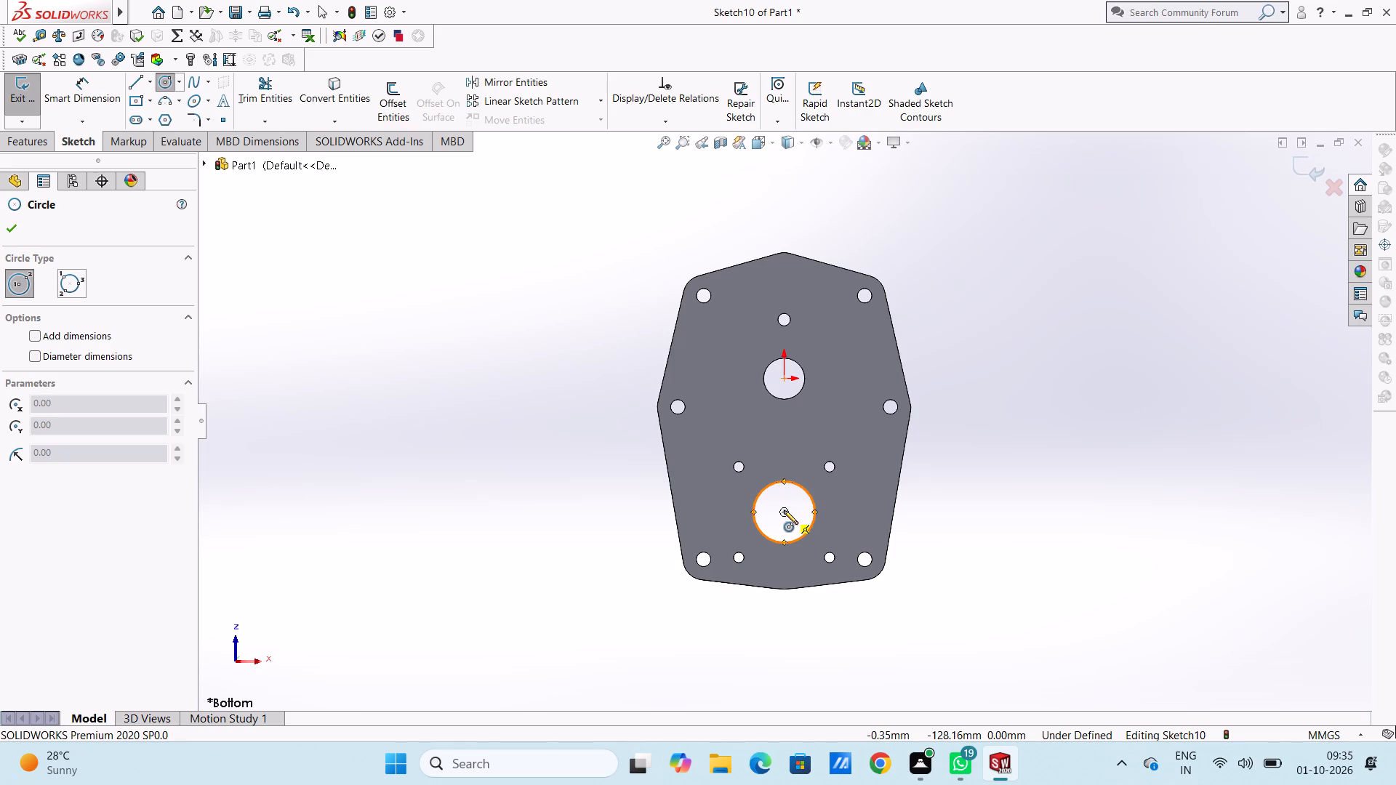
click(782, 510)
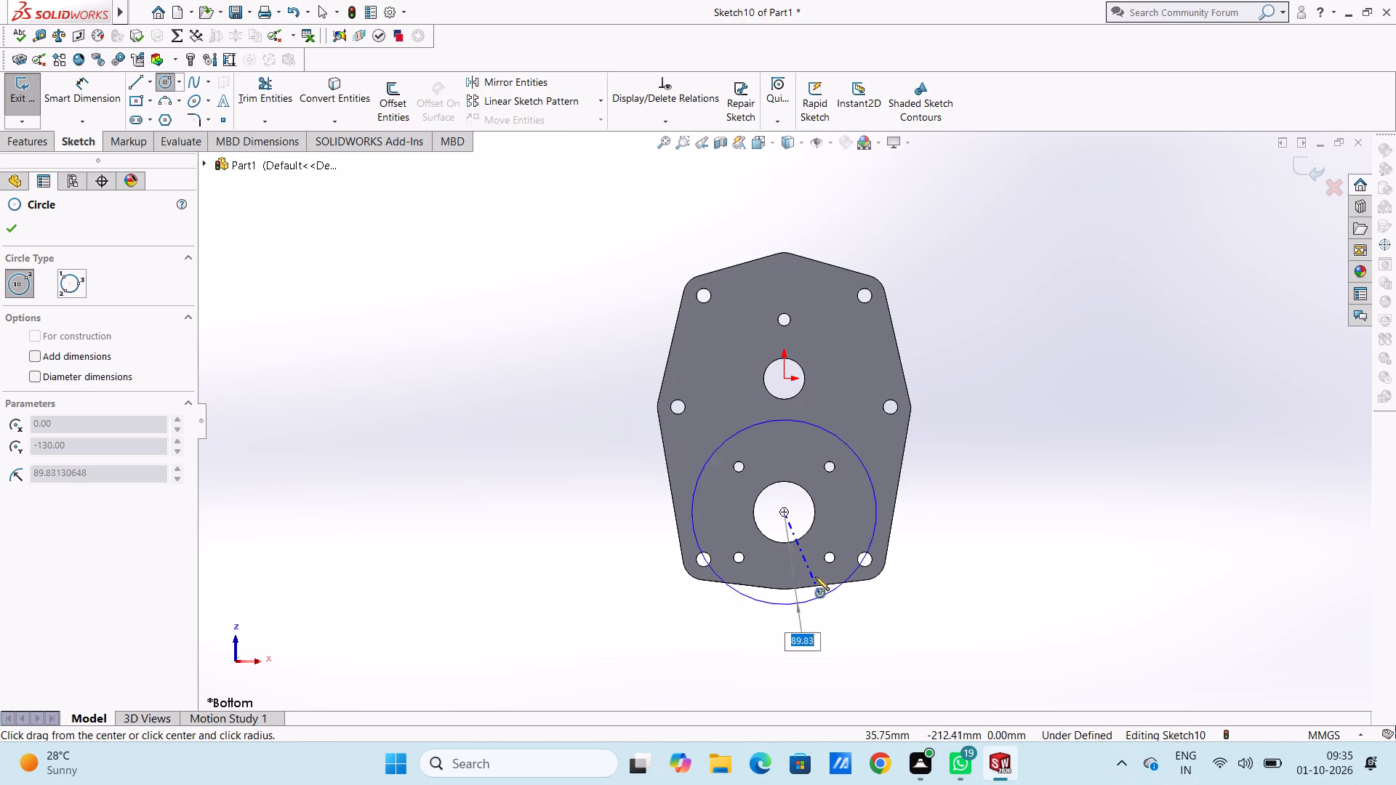
click(797, 538)
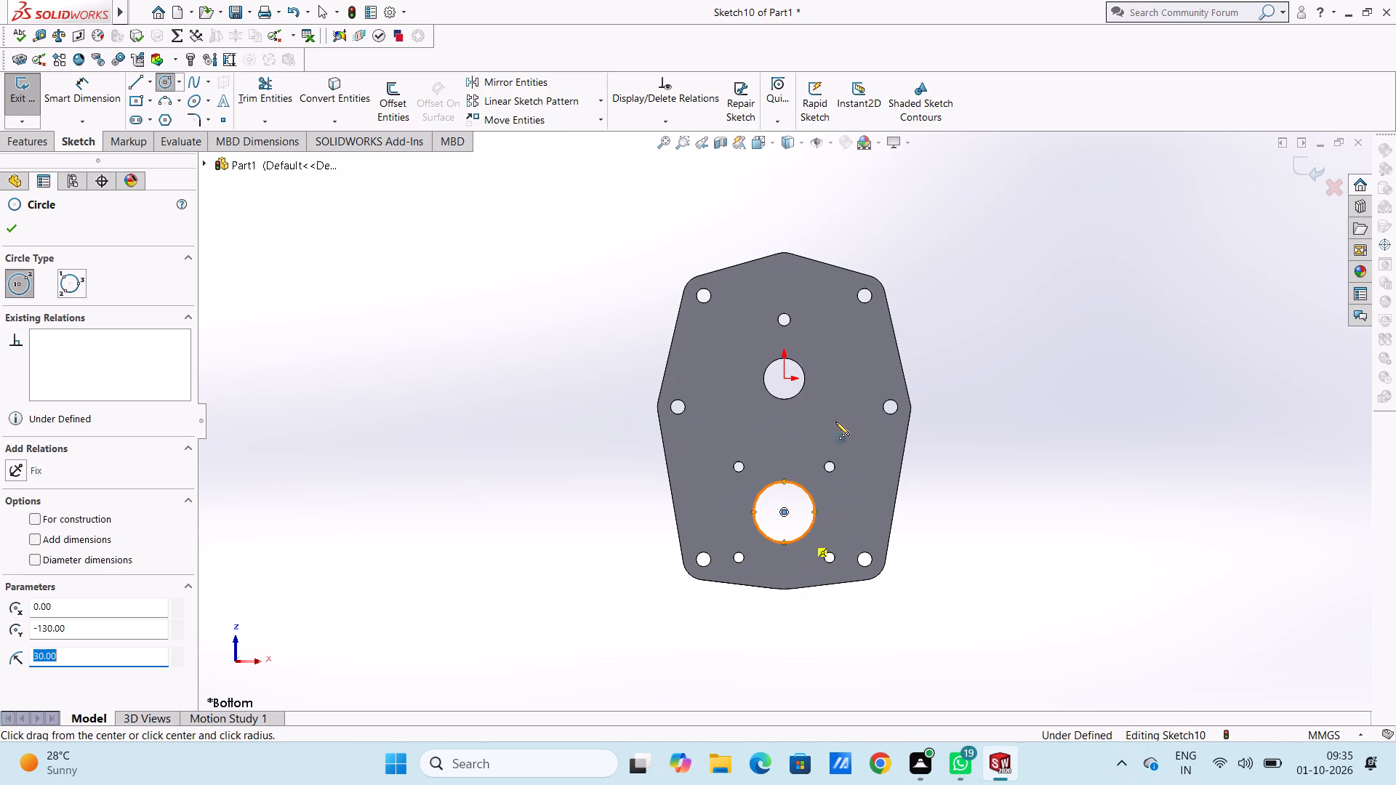
click(783, 376)
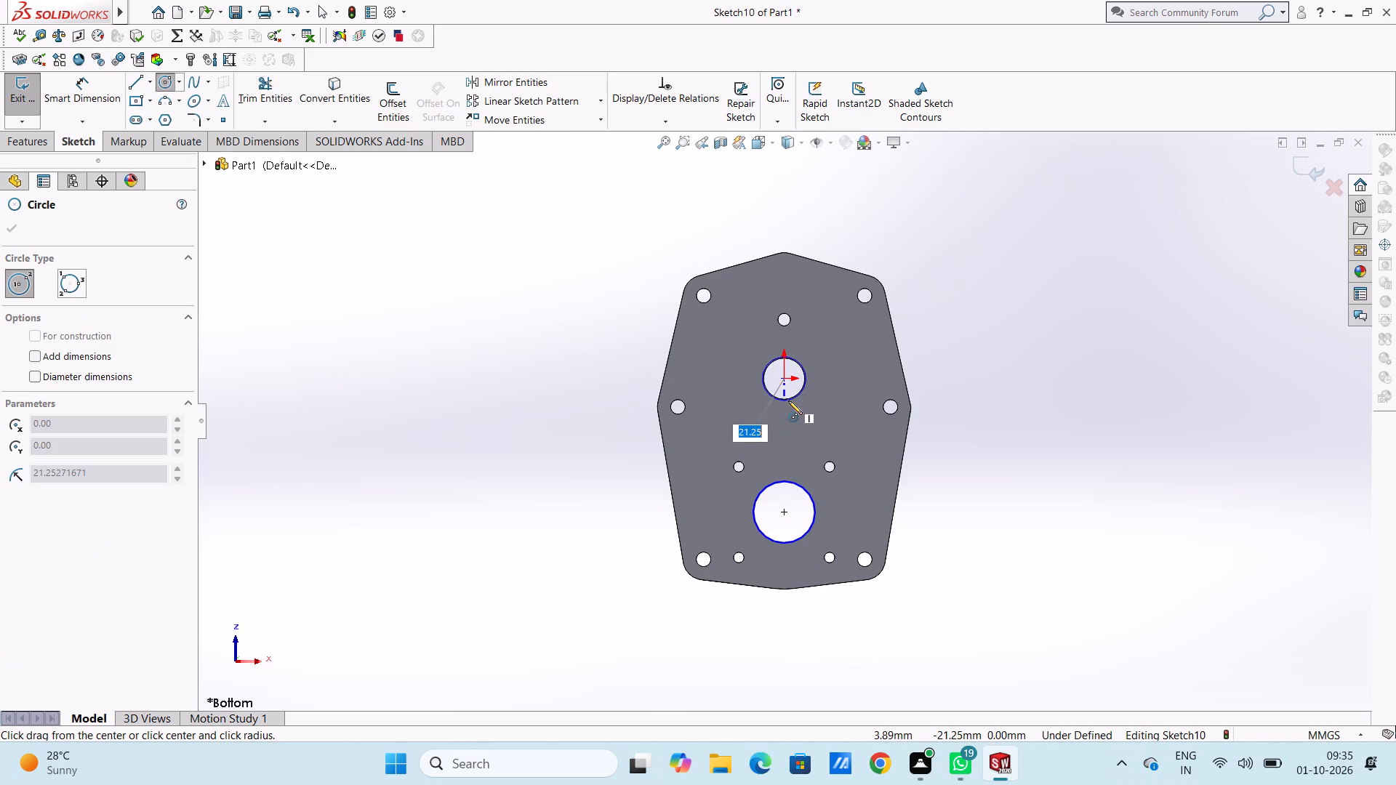
click(801, 386)
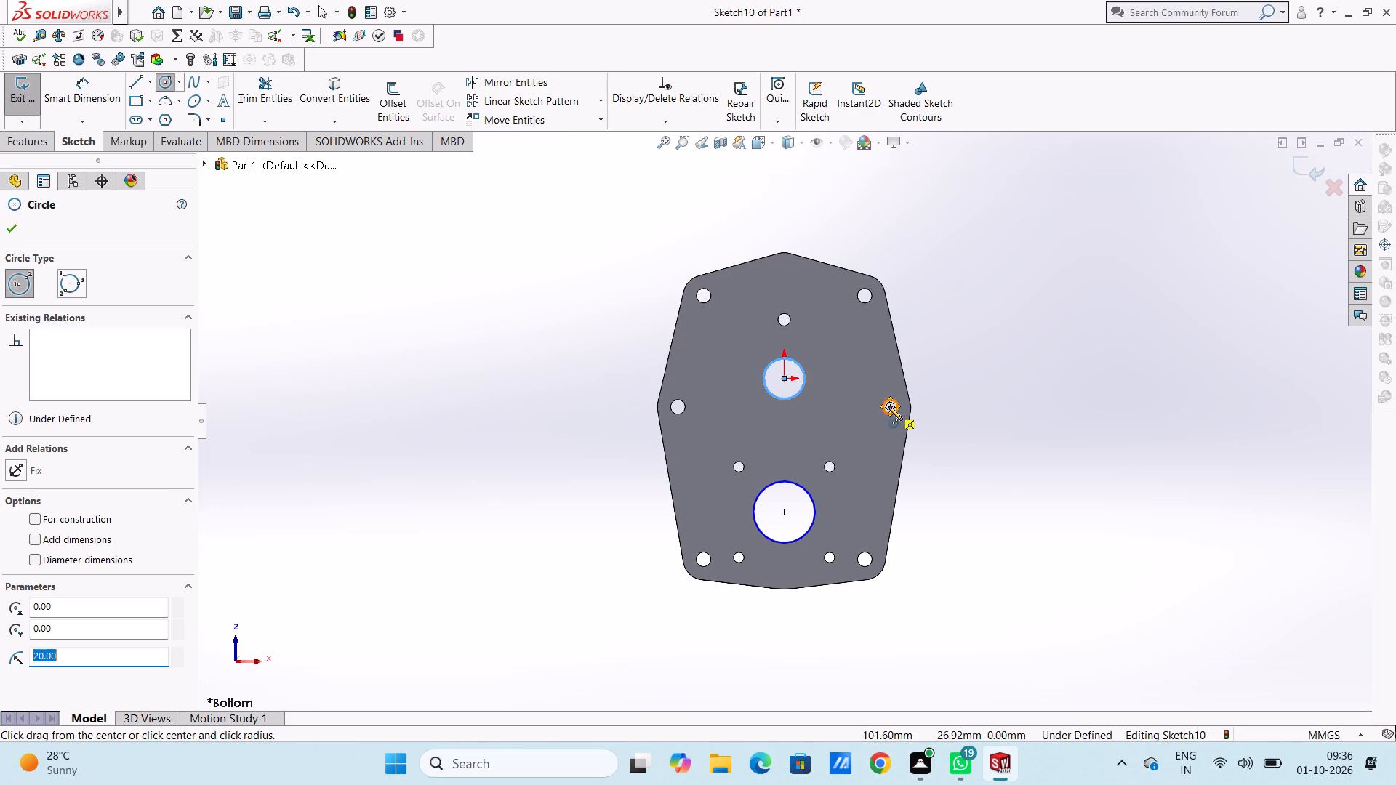
Sketch a 20 mm radius circle around each of the two mid-side holes, reaching the plate's outer edge.
click(888, 406)
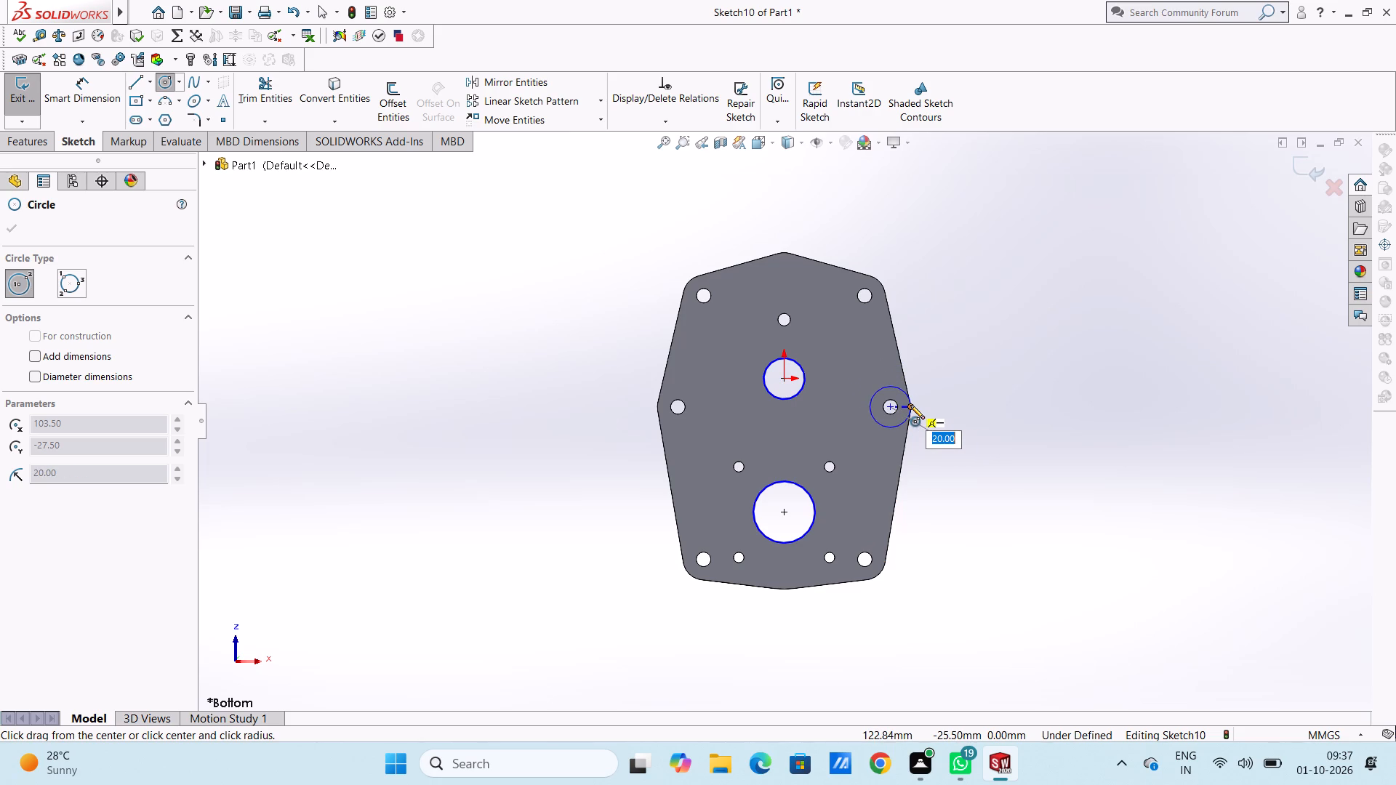
key(Escape)
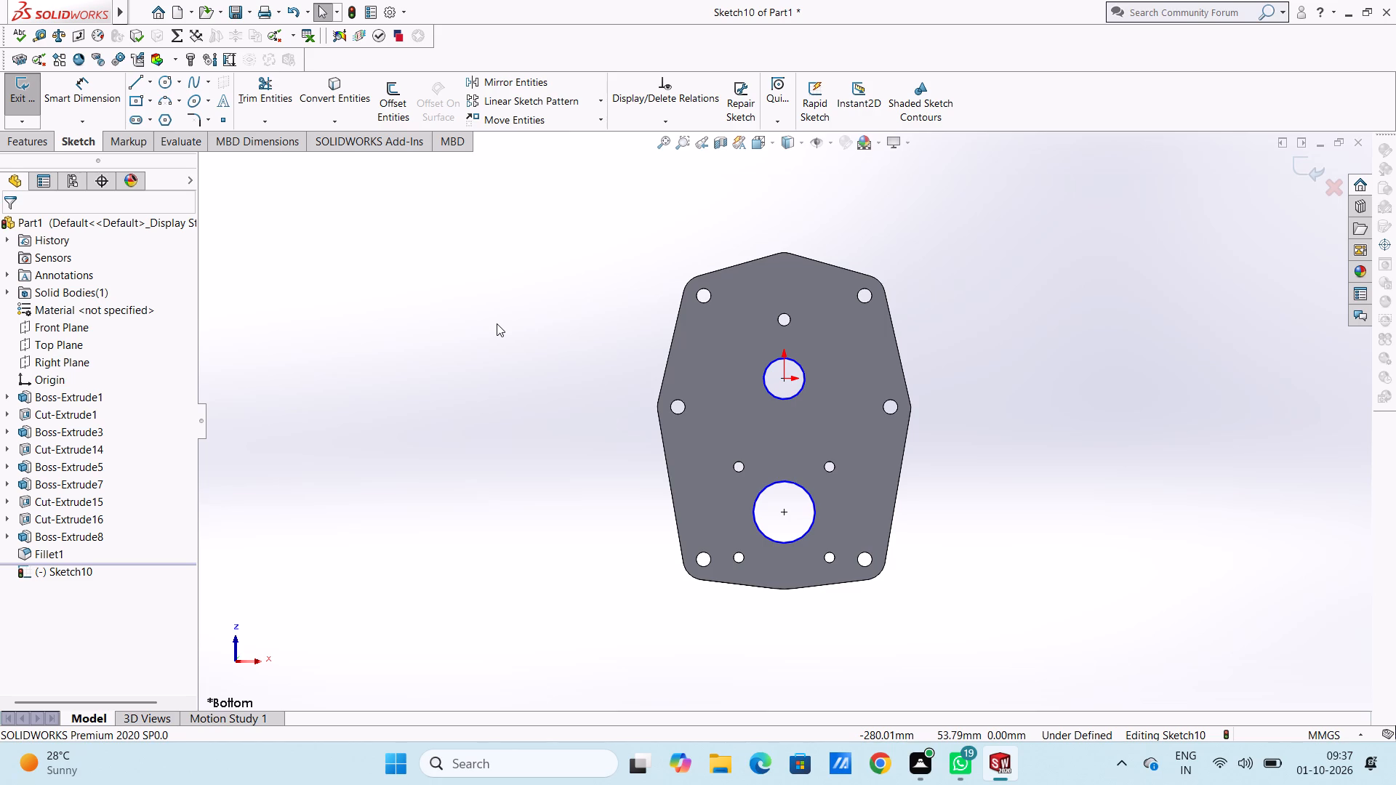
click(167, 78)
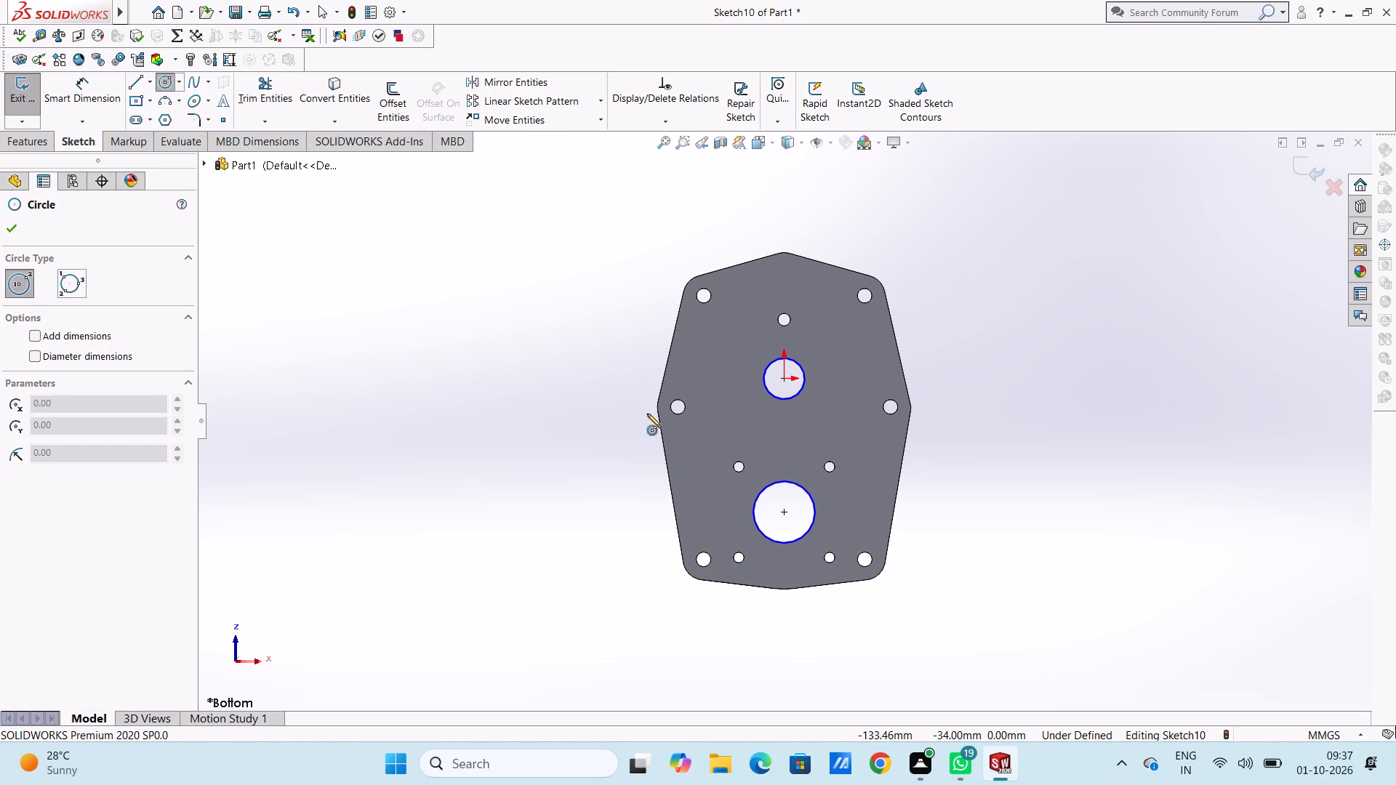
scroll(683, 410, down, 4)
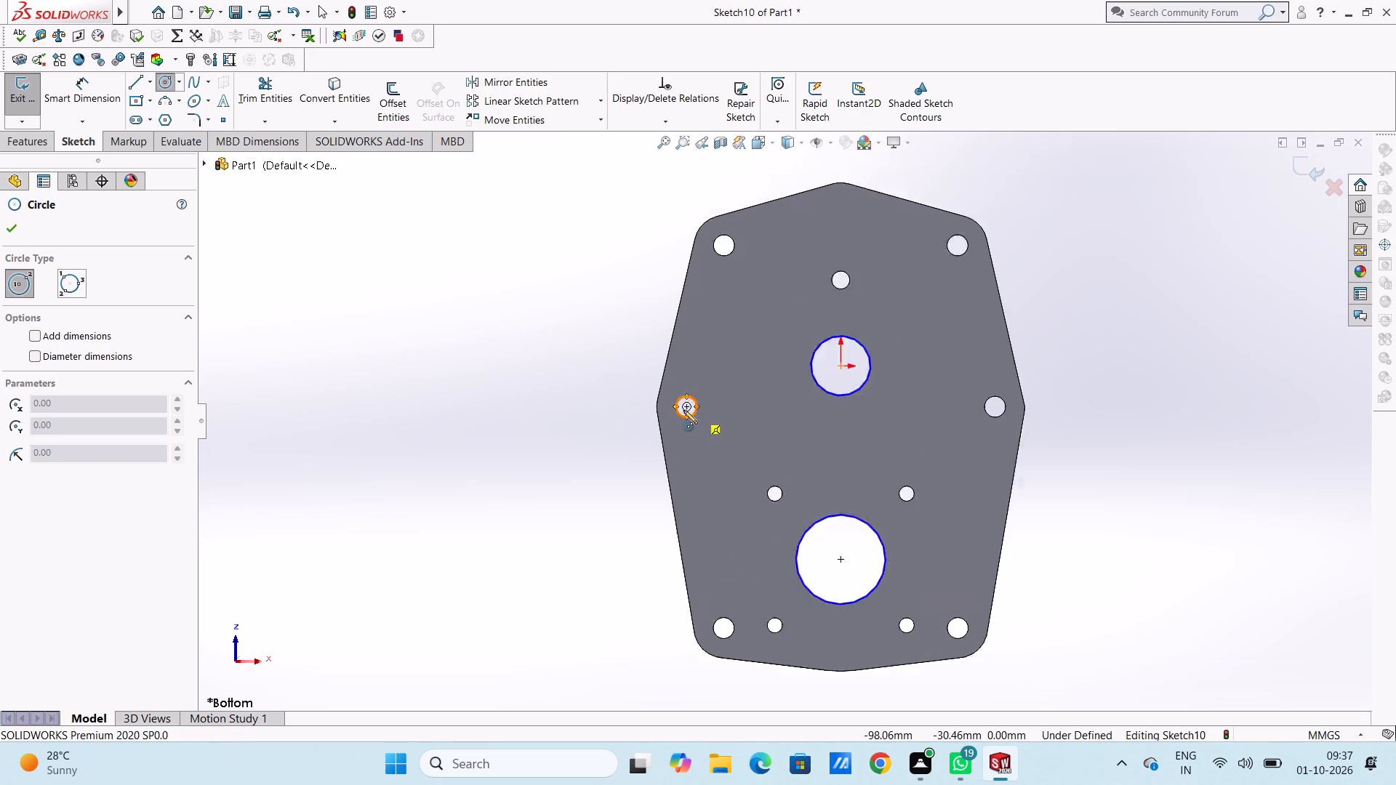
scroll(683, 410, down, 1)
click(707, 405)
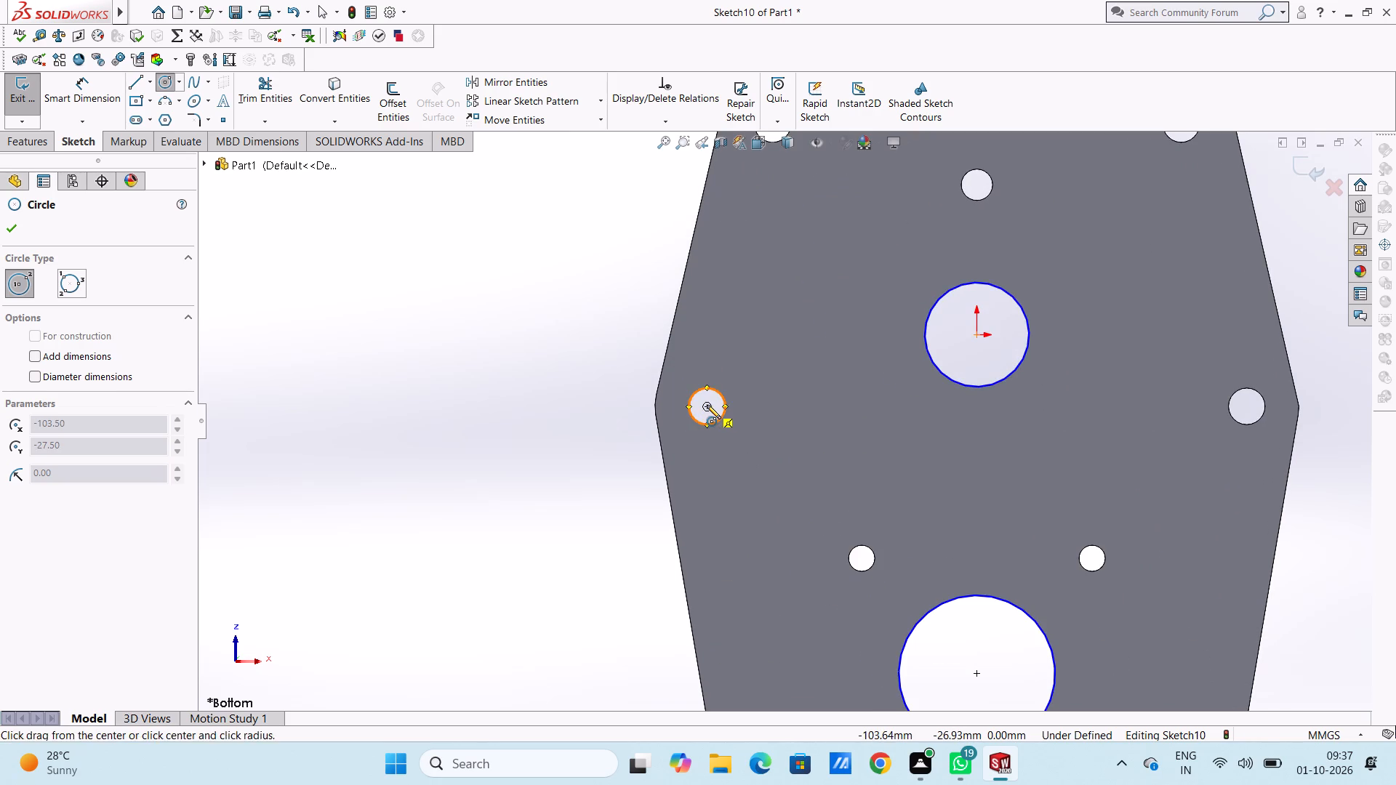
click(655, 414)
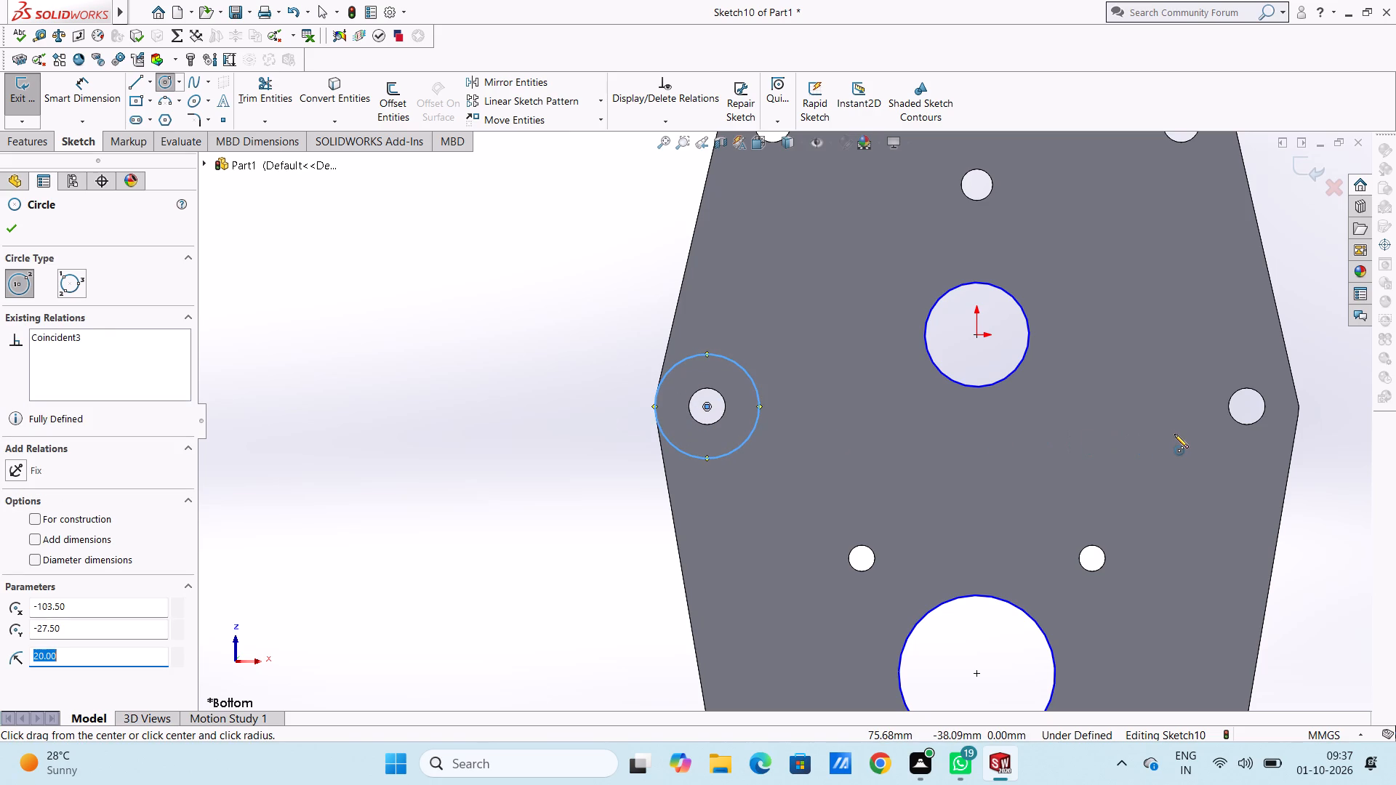
scroll(1174, 434, up, 1)
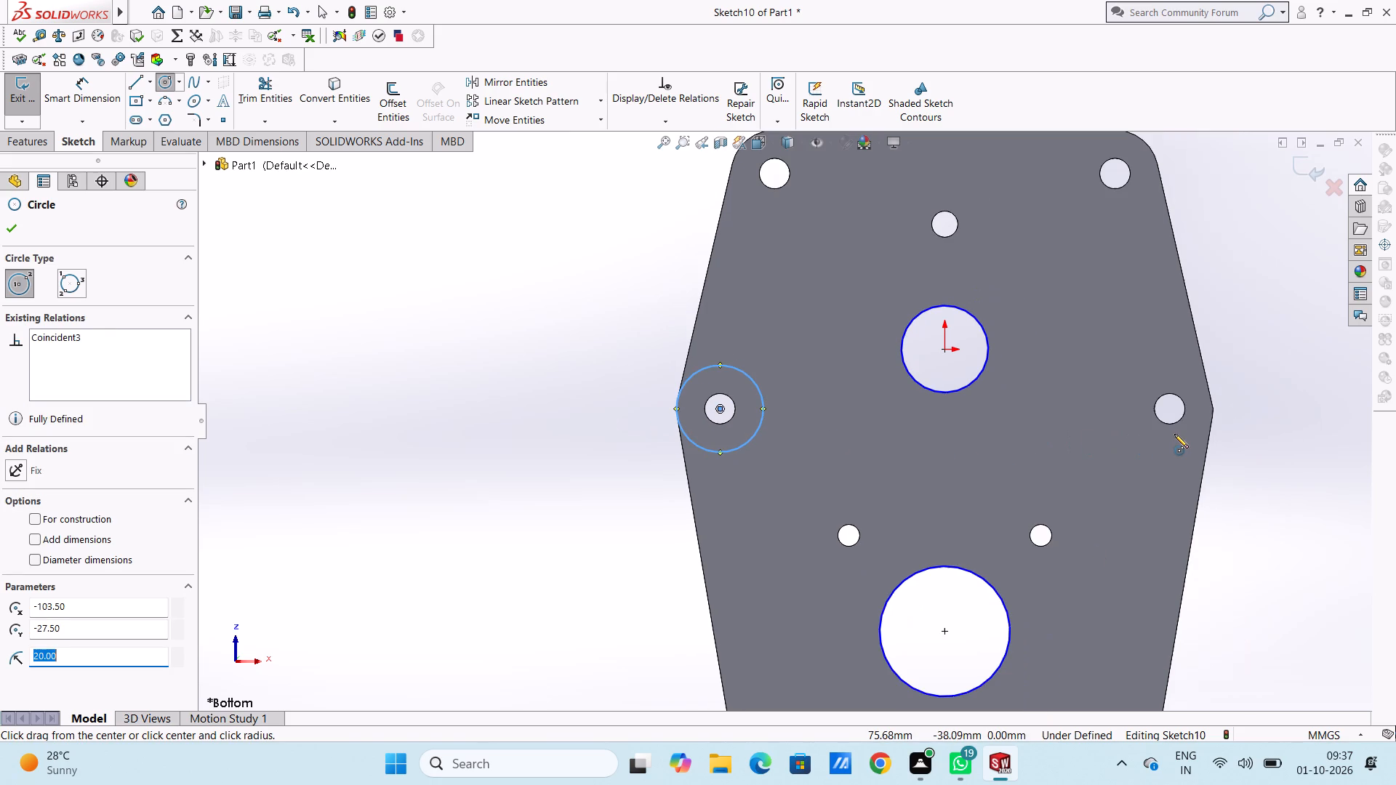
click(1168, 407)
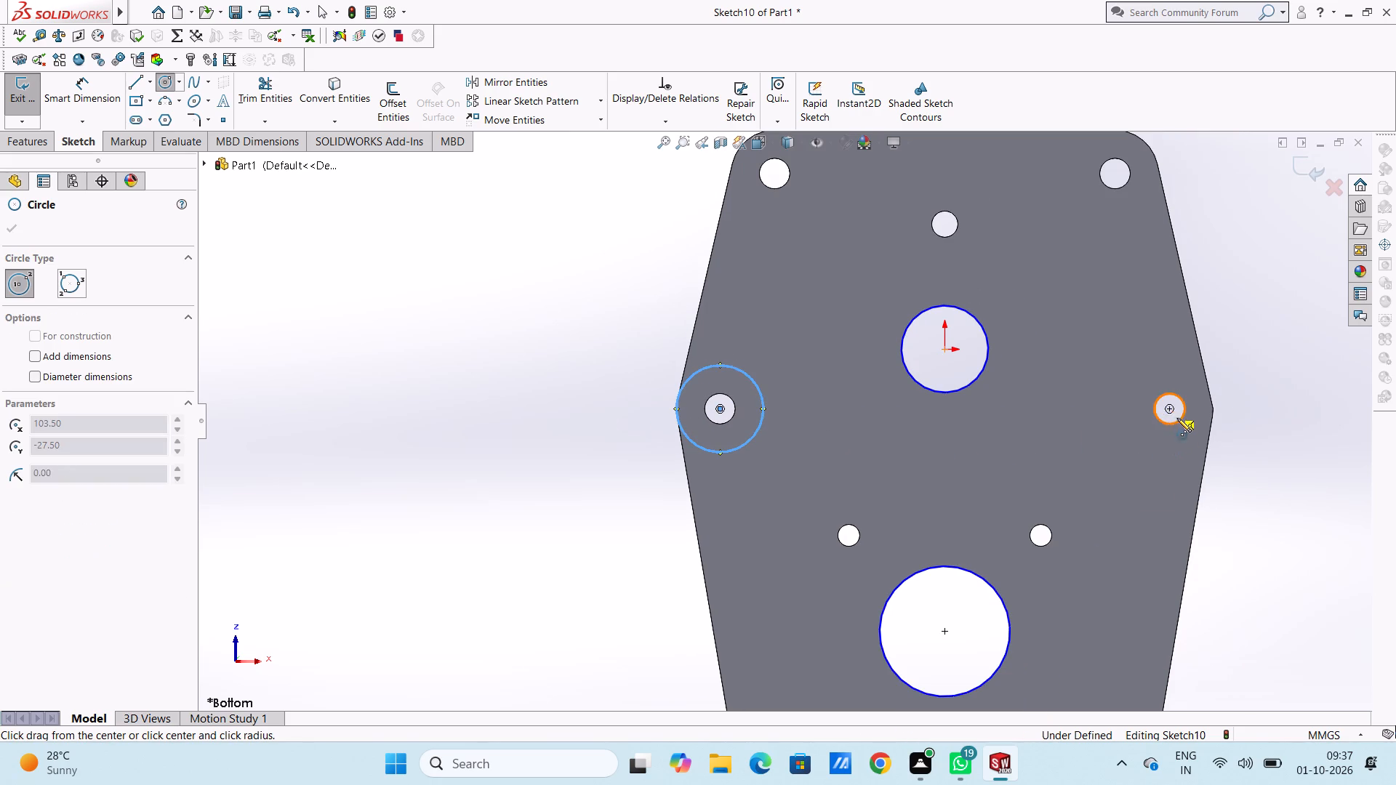
click(1214, 412)
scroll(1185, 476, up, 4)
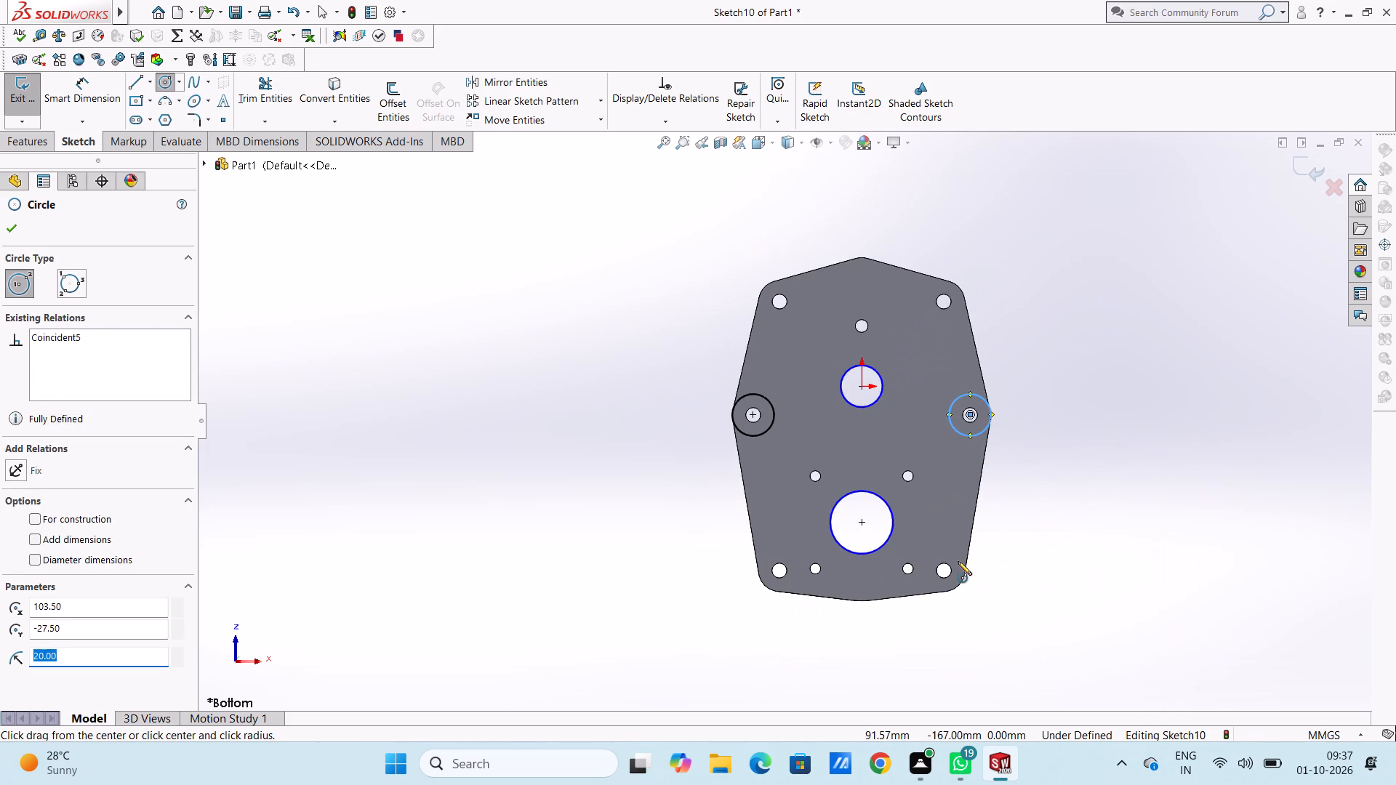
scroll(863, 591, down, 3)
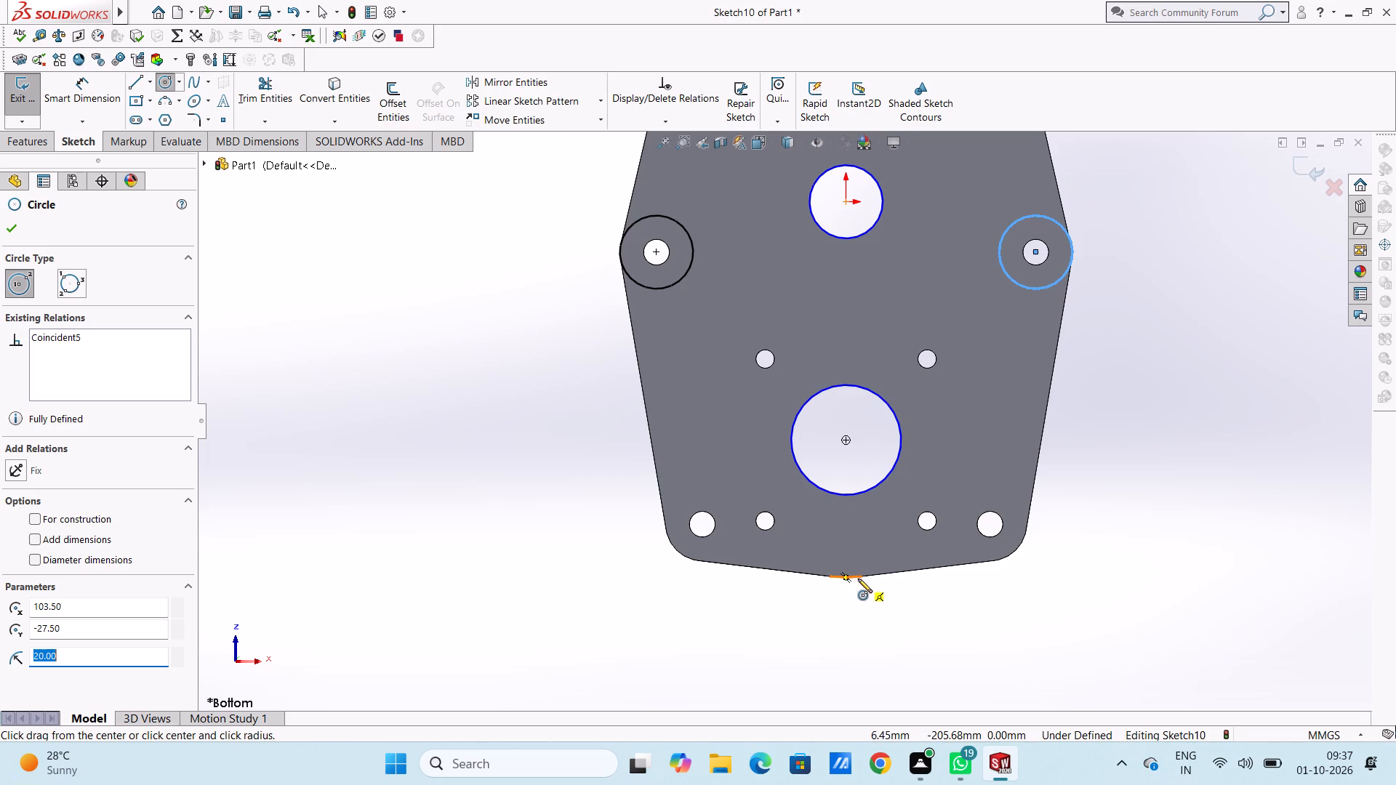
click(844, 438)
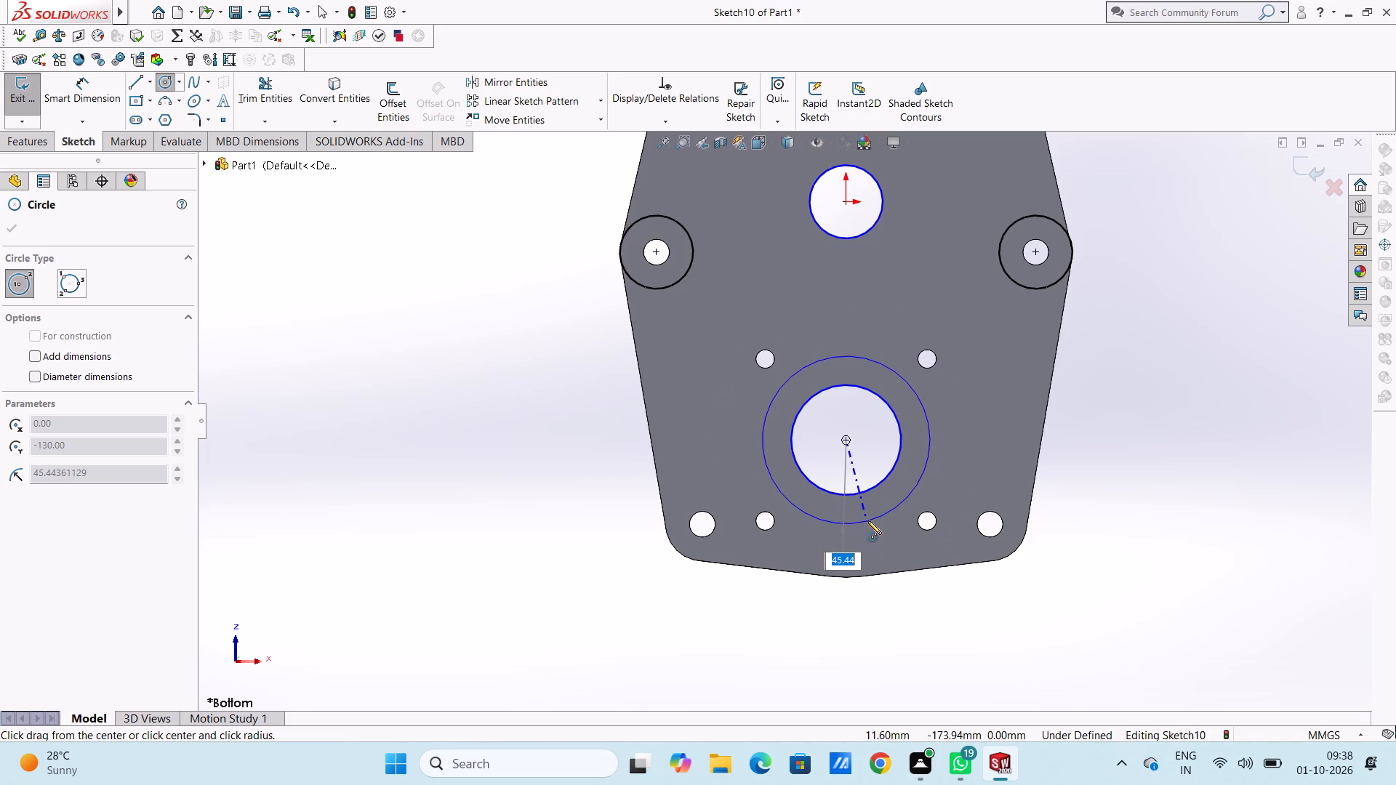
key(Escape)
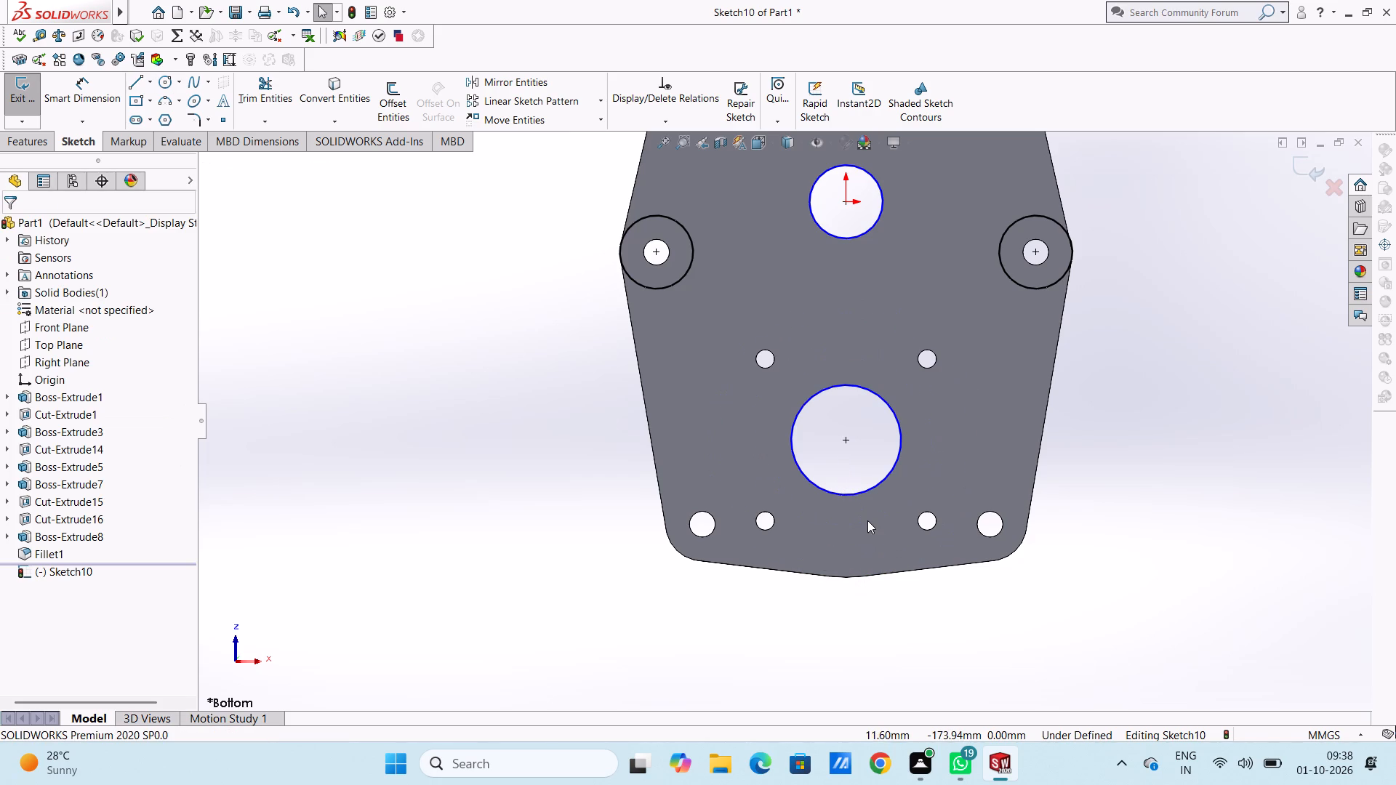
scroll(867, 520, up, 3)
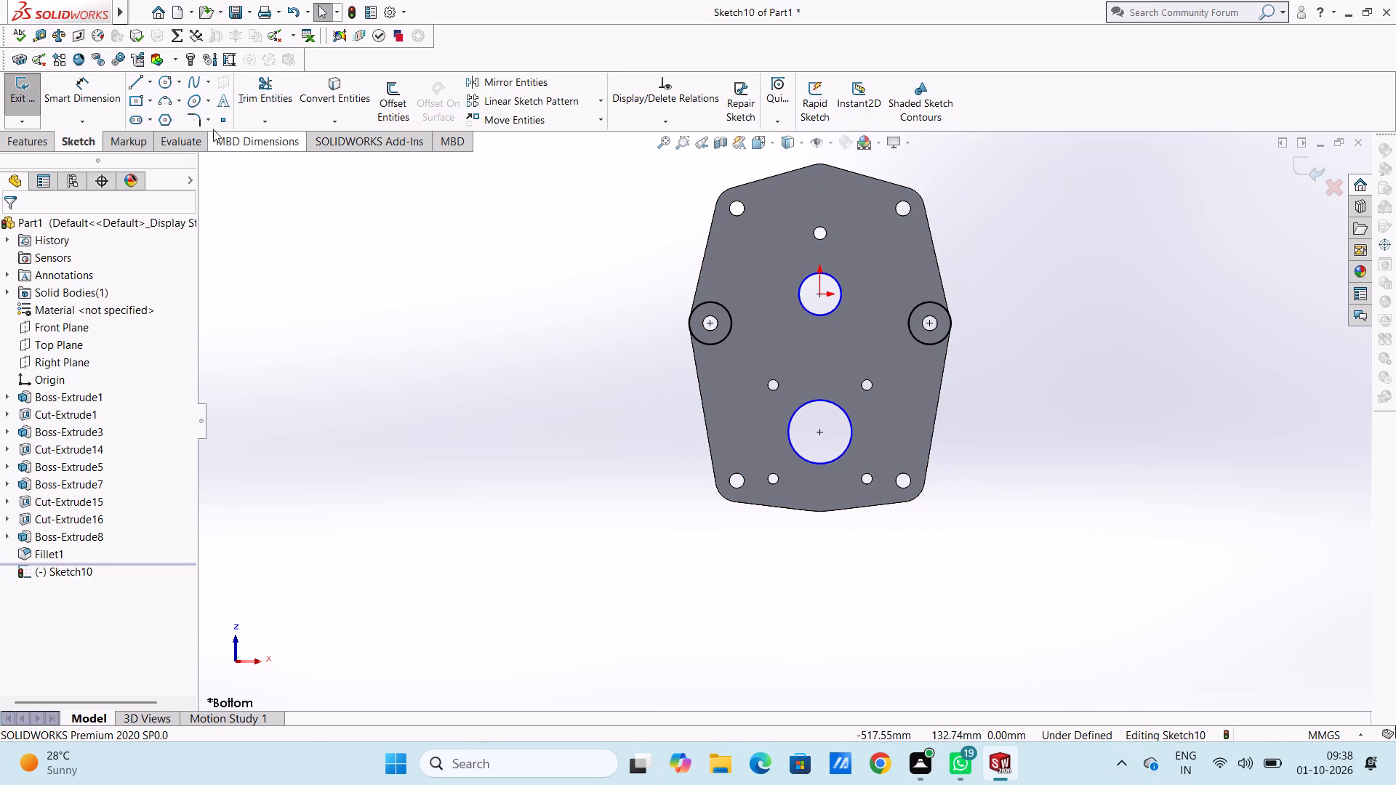
Sketch a 20 mm radius circle around each of the two upper corner holes, reaching the plate's rounded corners.
click(159, 86)
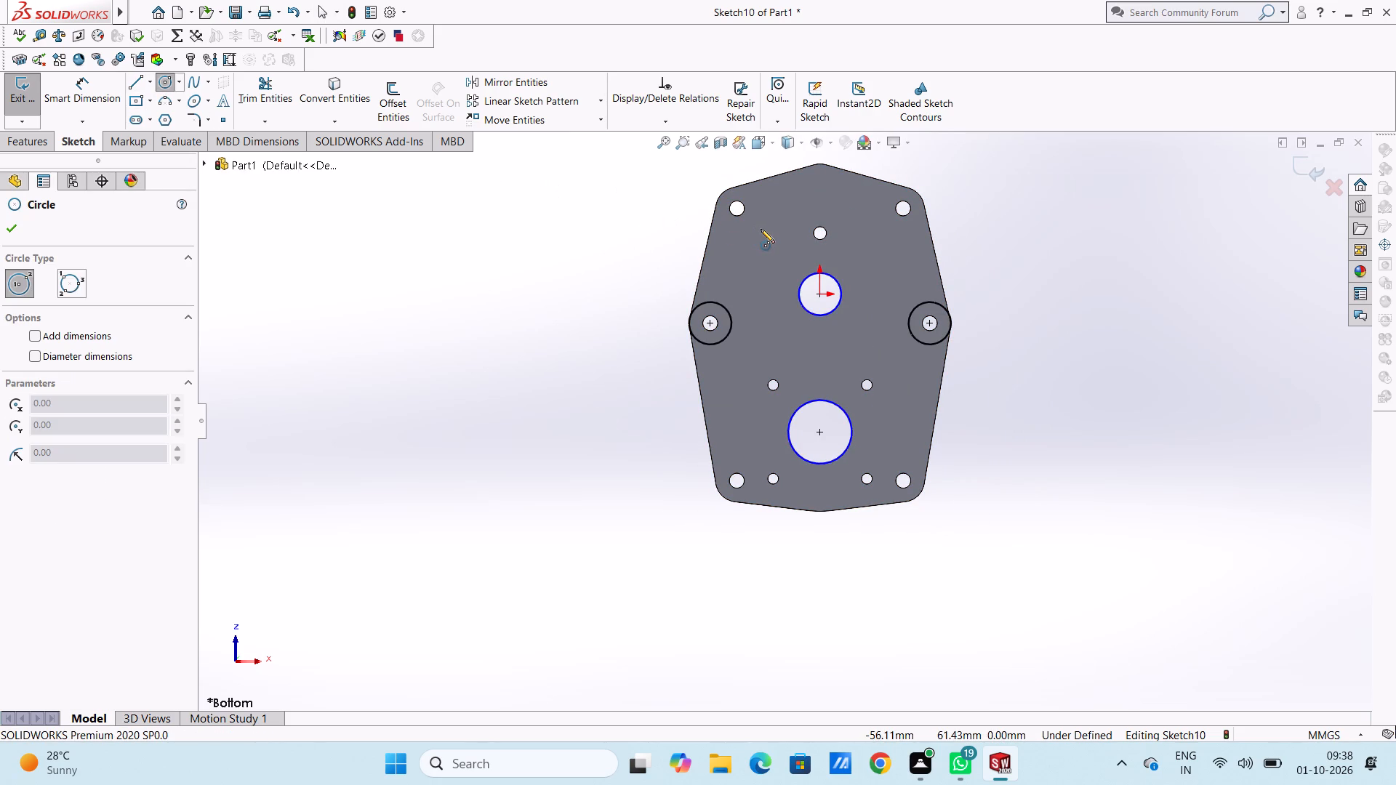
scroll(761, 229, down, 2)
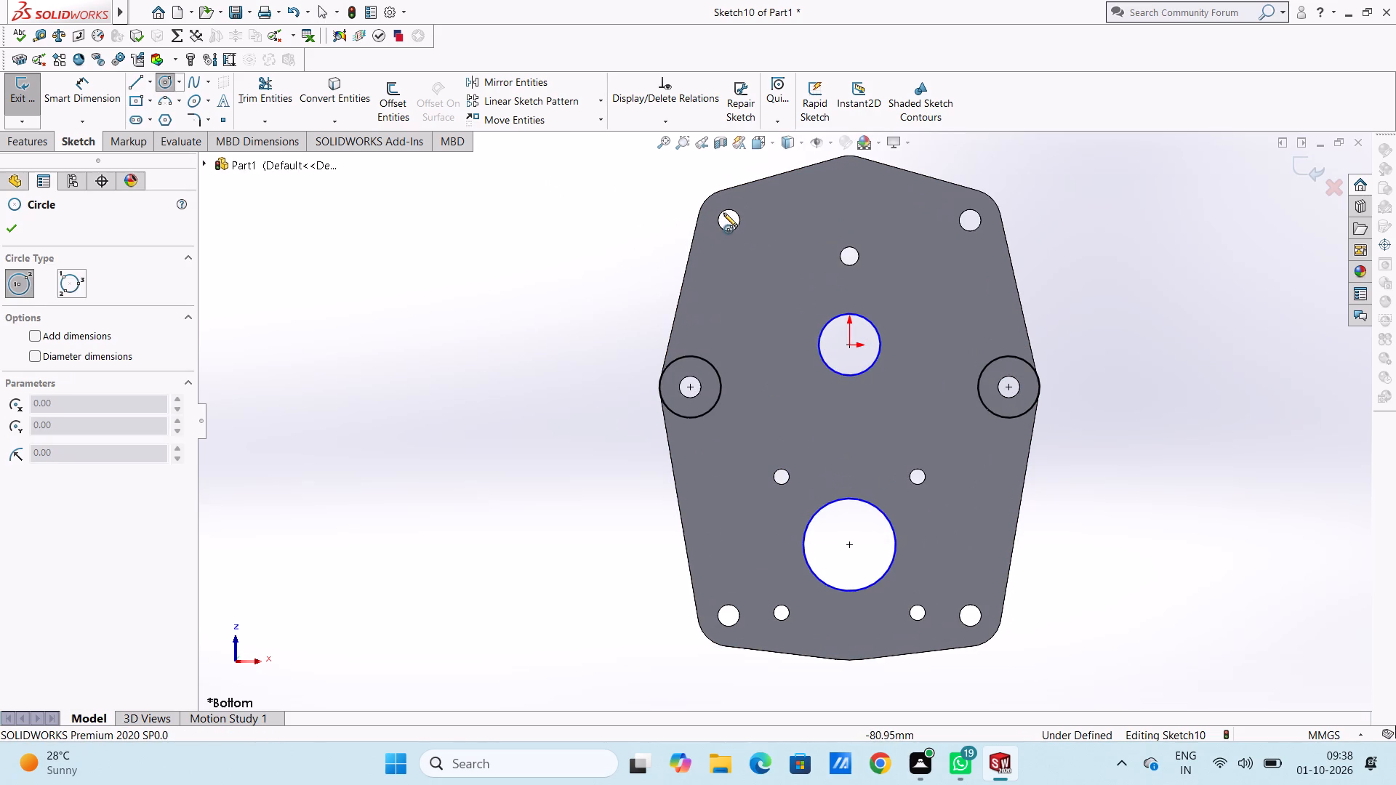
click(729, 222)
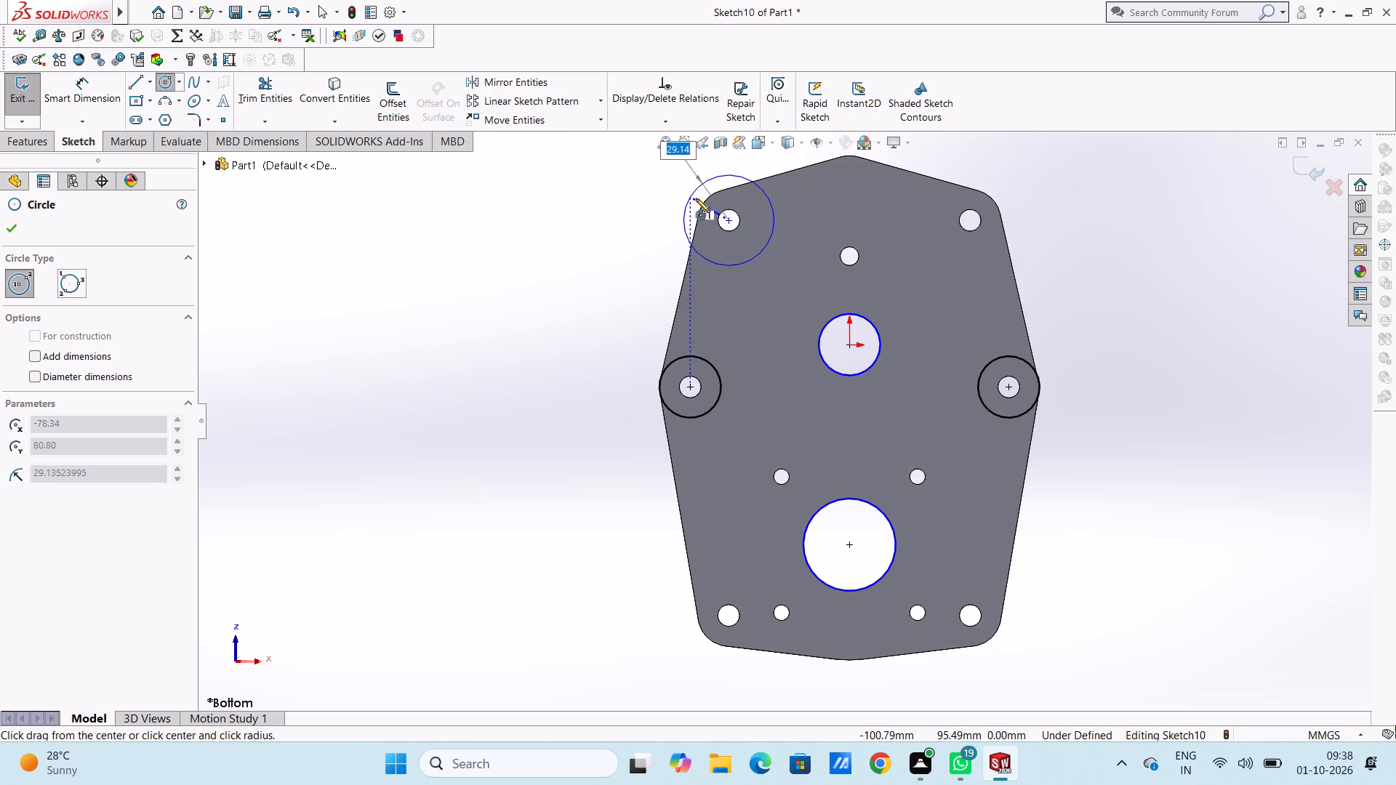
click(705, 201)
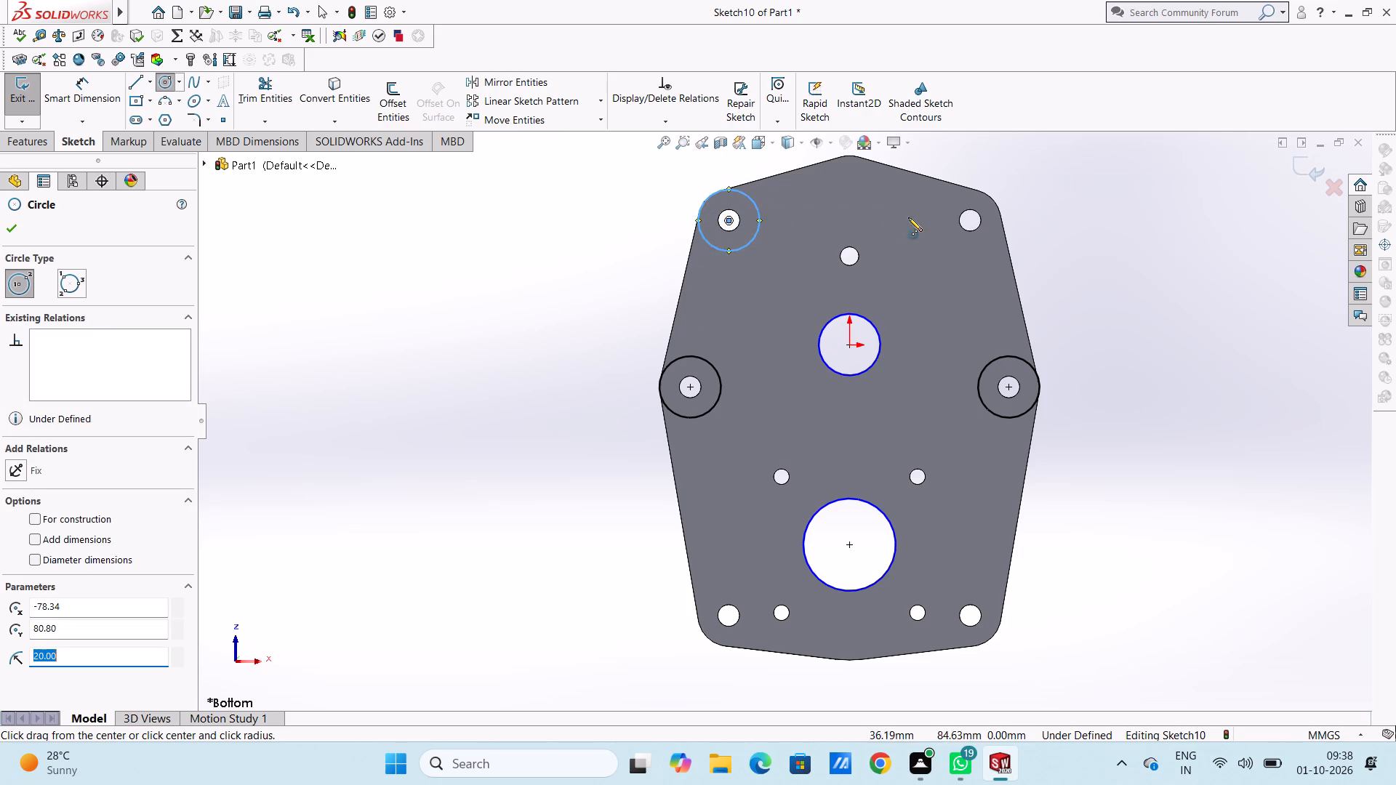
click(968, 220)
click(992, 198)
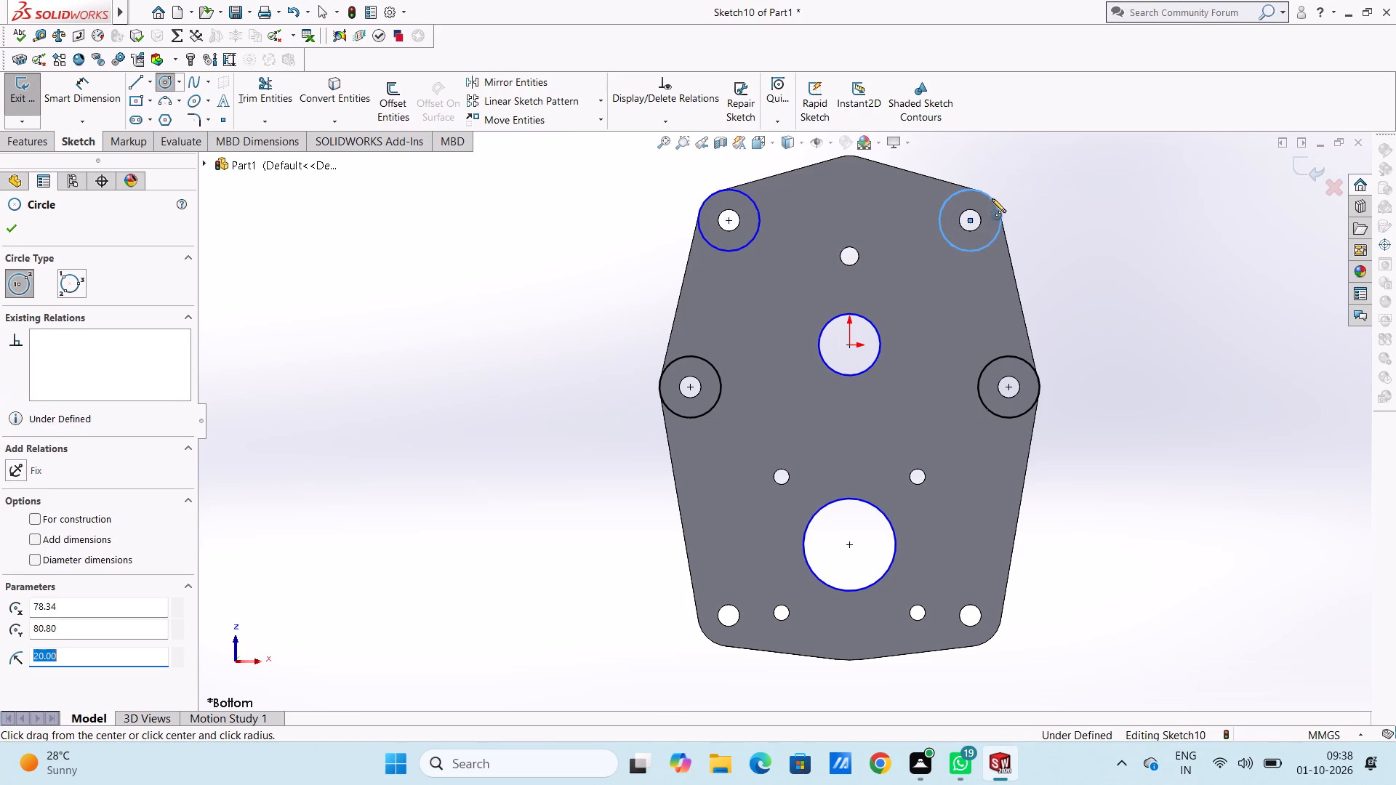
click(6, 223)
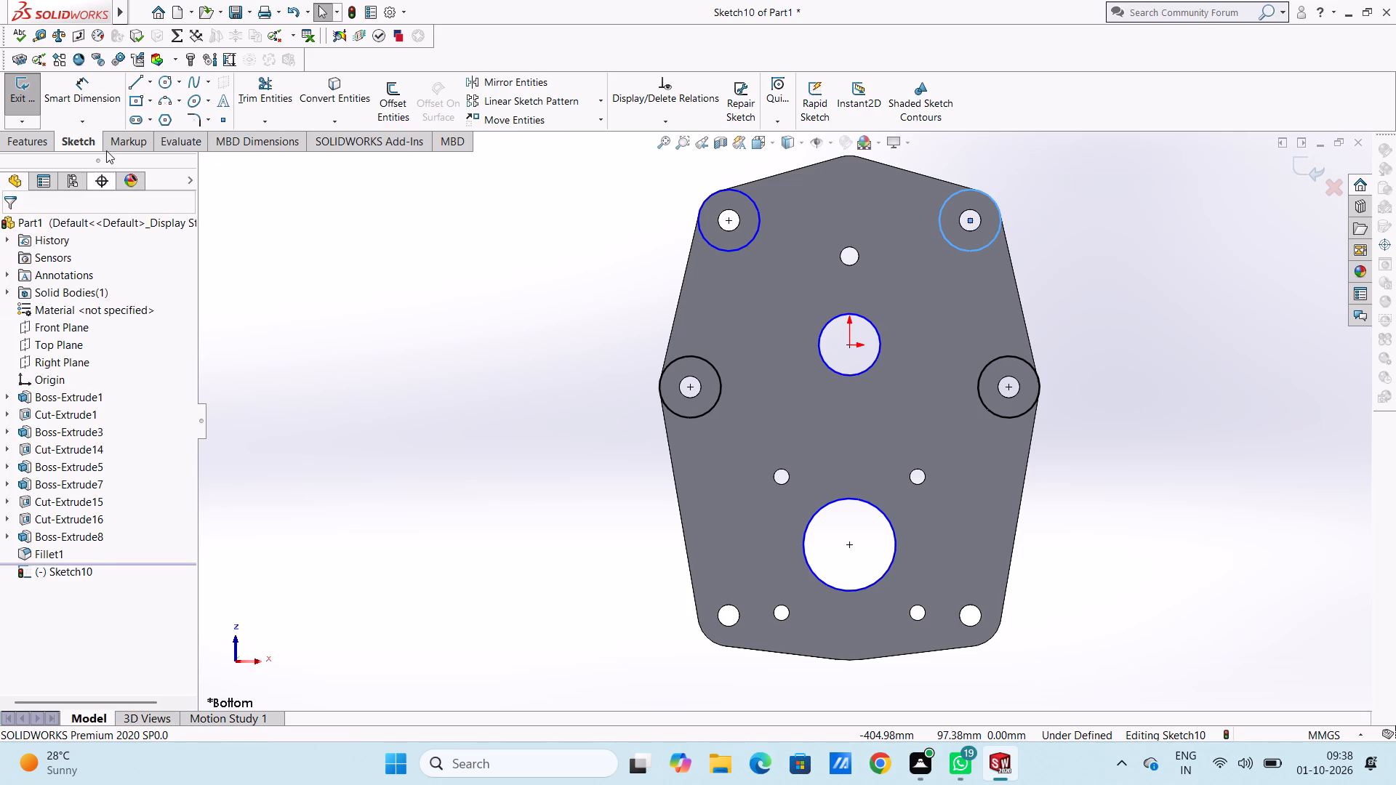
Dimension the two upper corner-hole circles with a diameter of 40 mm each.
click(97, 105)
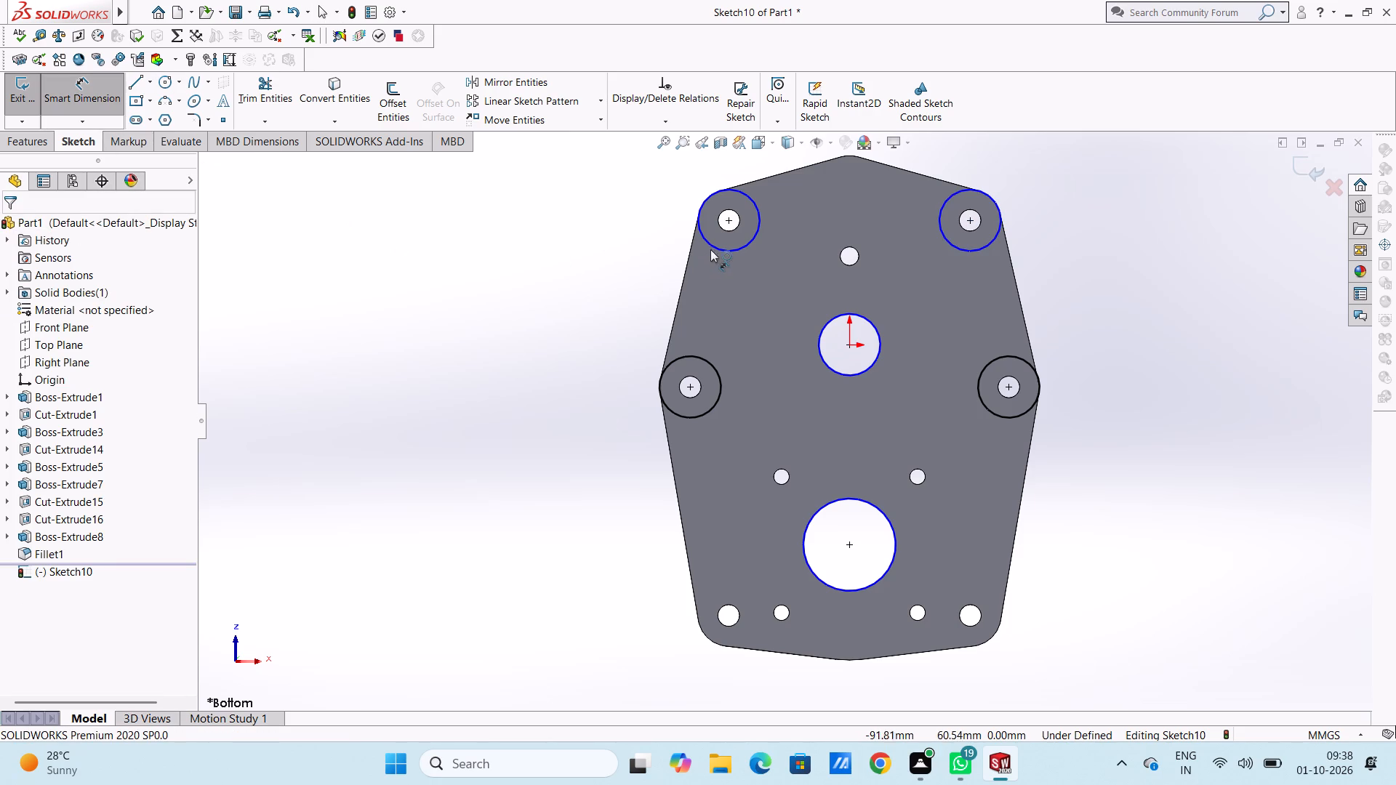
click(711, 249)
click(494, 414)
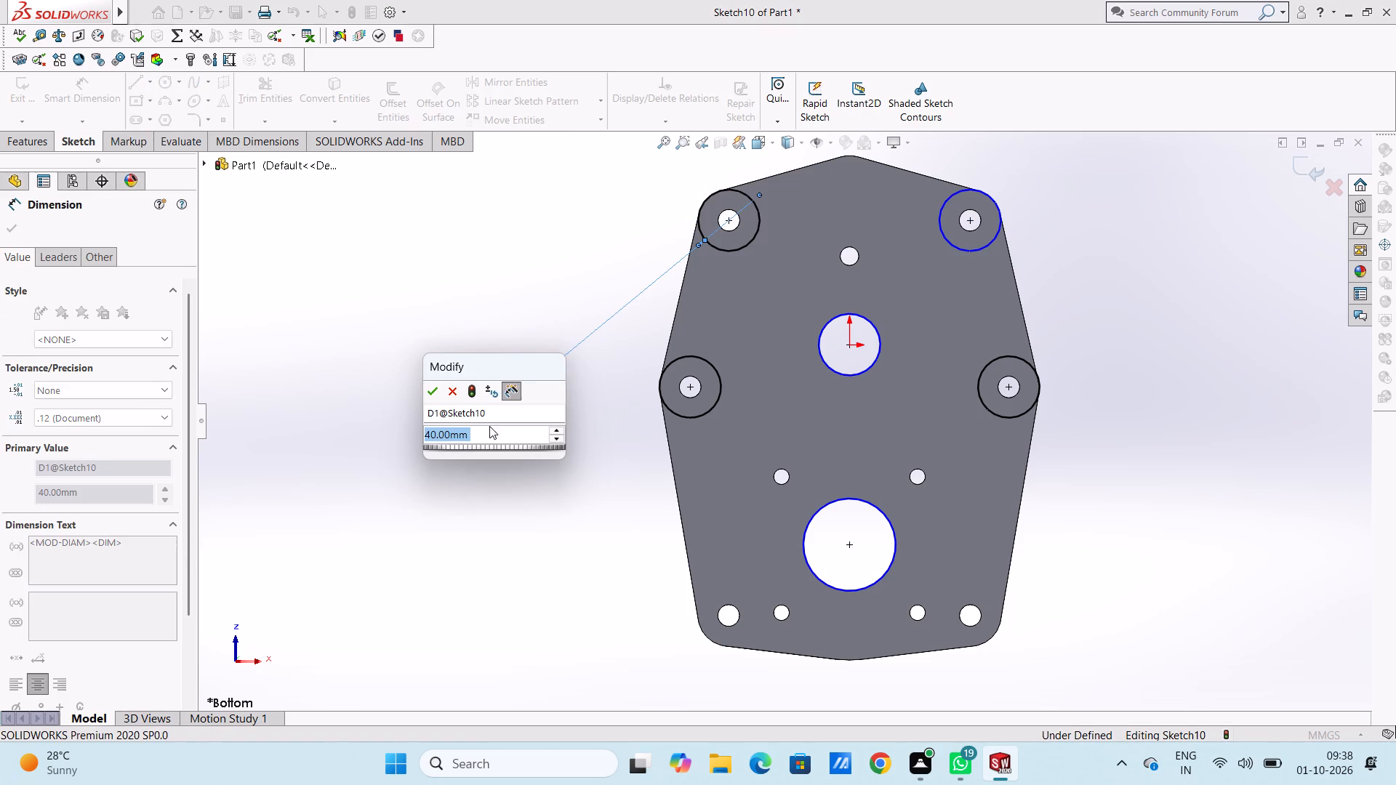
click(436, 392)
click(397, 366)
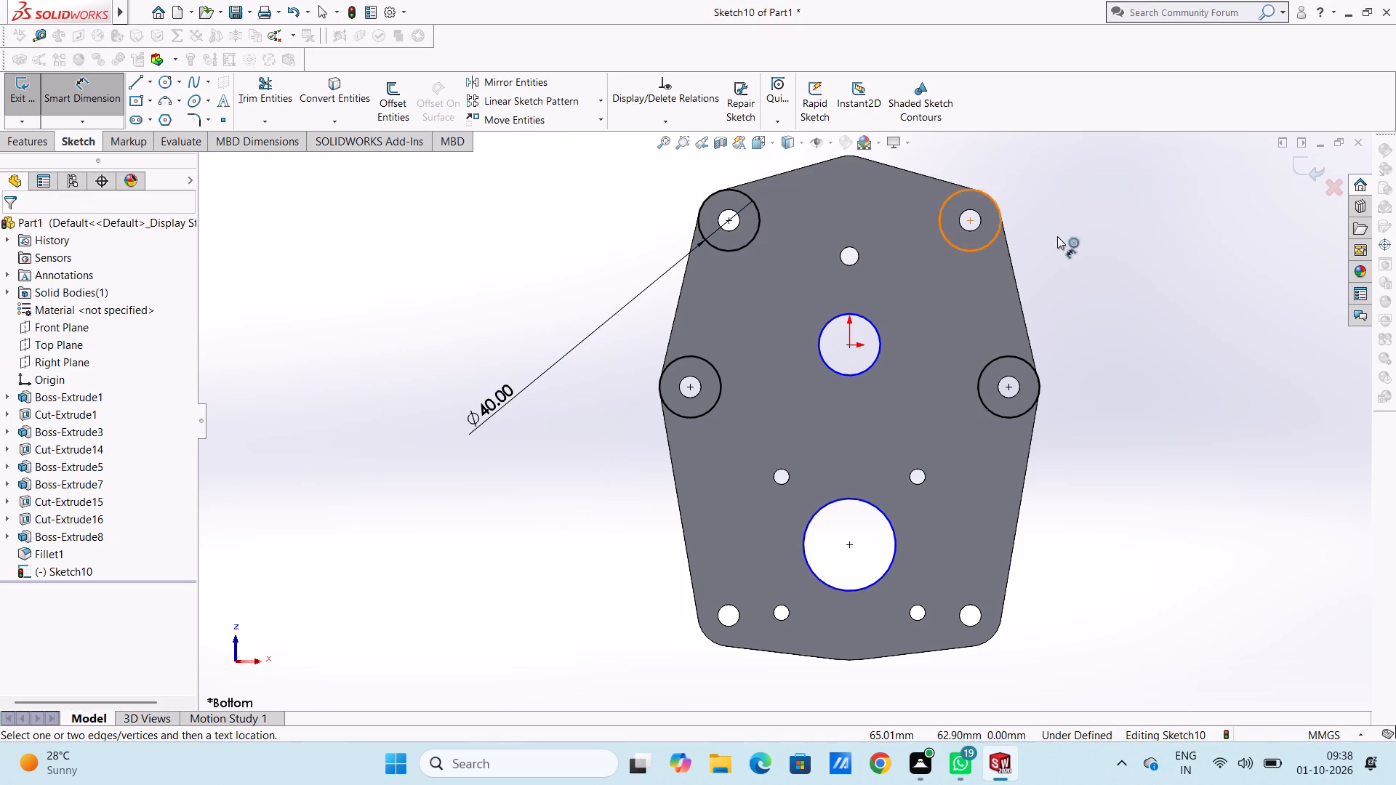
click(993, 240)
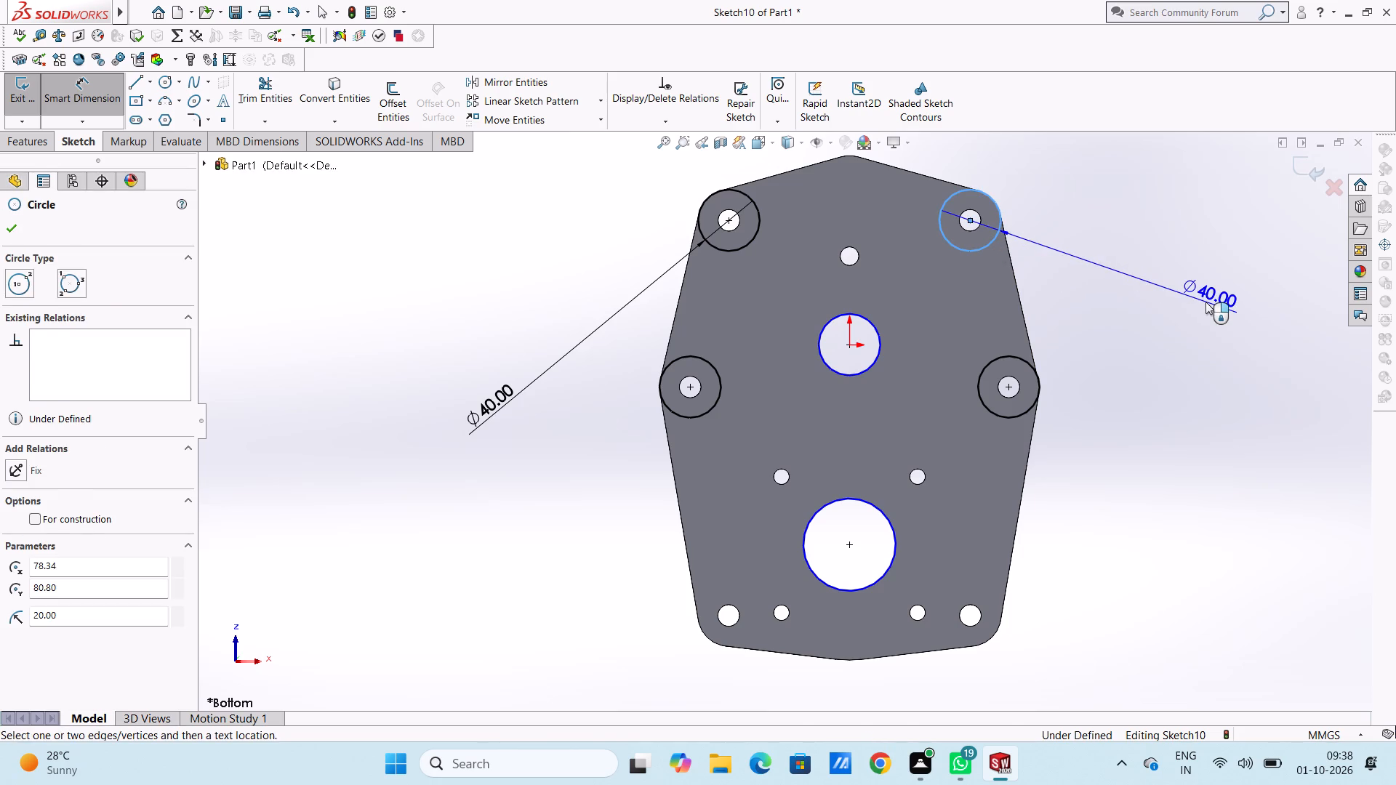
click(1206, 302)
click(1142, 280)
click(1151, 453)
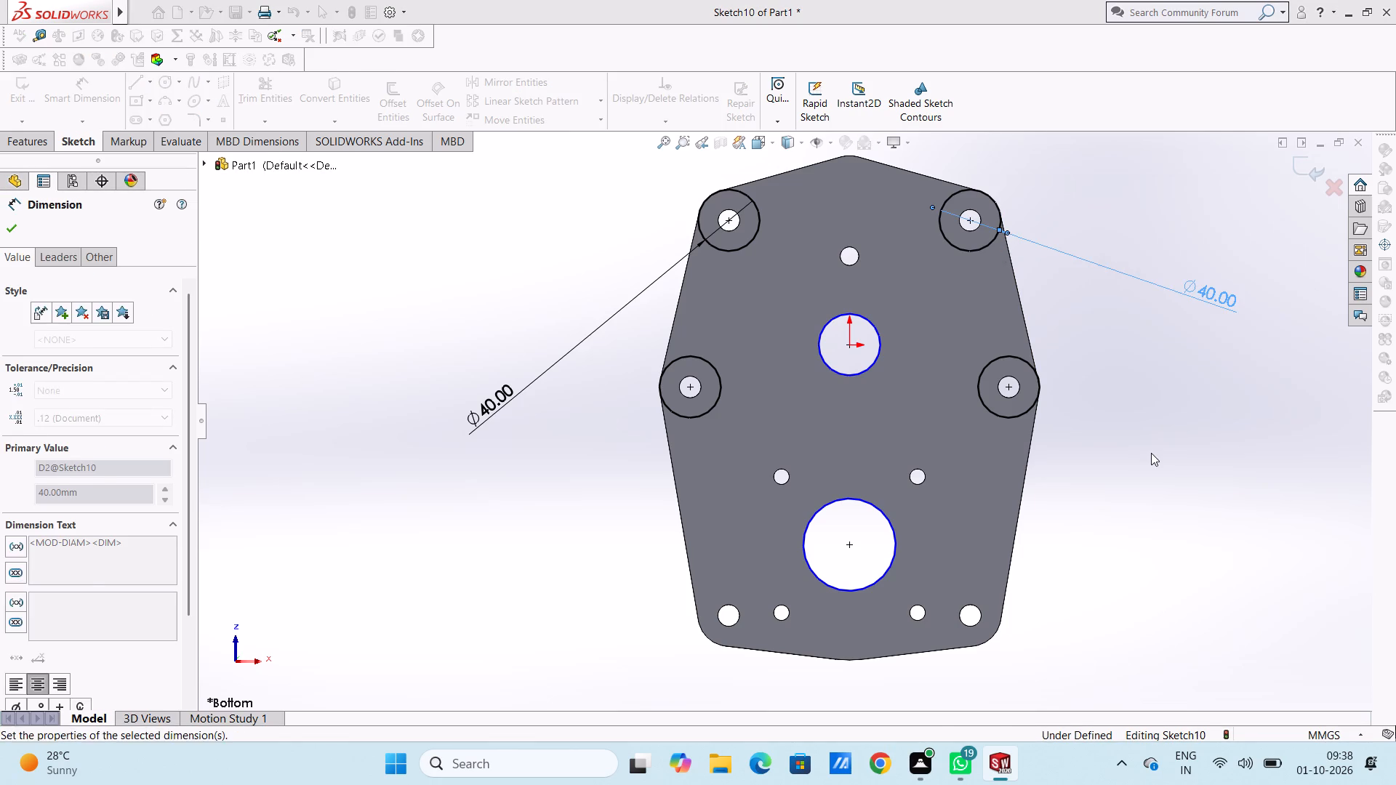
Dimension the large bore circle at 60 mm diameter and the central hole circle at 40 mm diameter.
click(895, 539)
click(1266, 632)
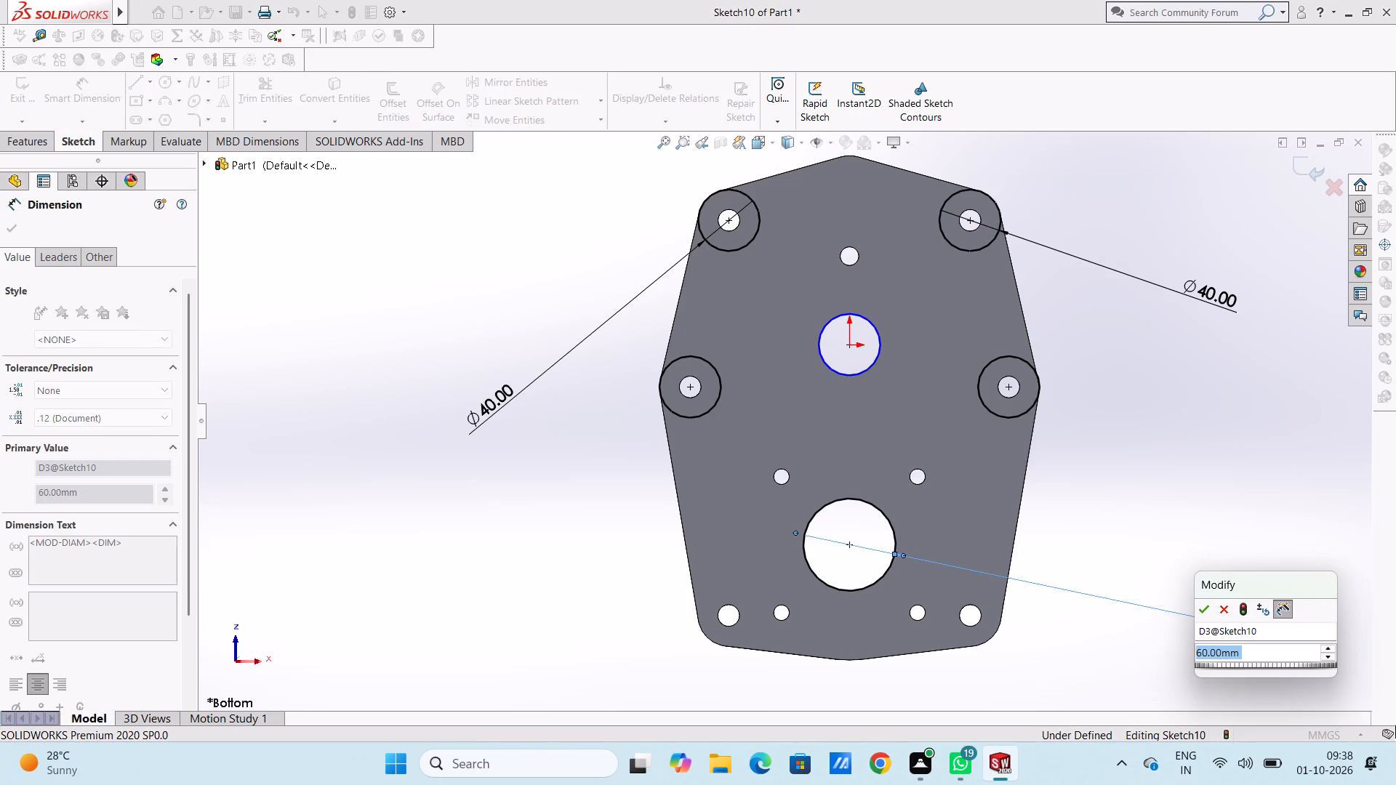
click(1203, 605)
click(1160, 546)
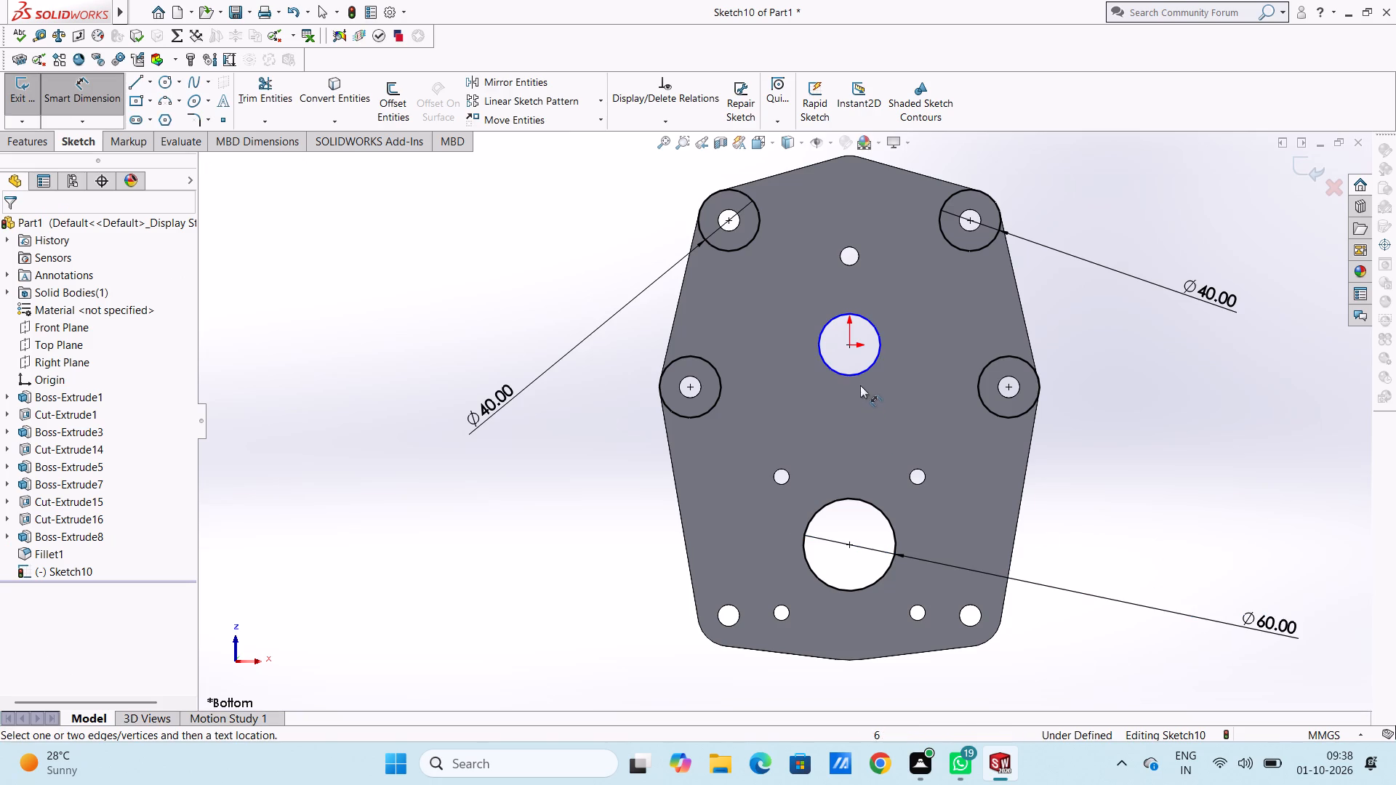
click(861, 374)
click(1276, 617)
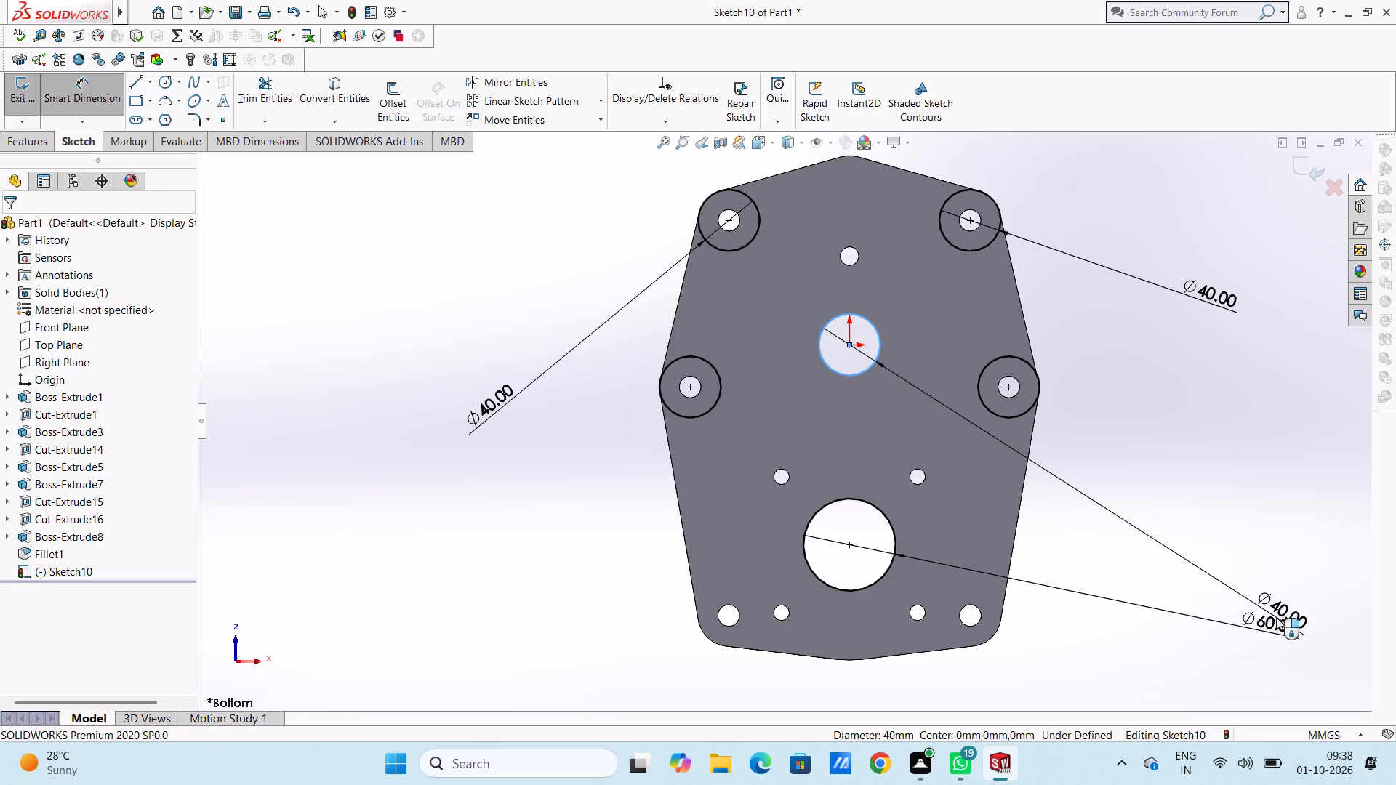
click(1215, 592)
click(1193, 602)
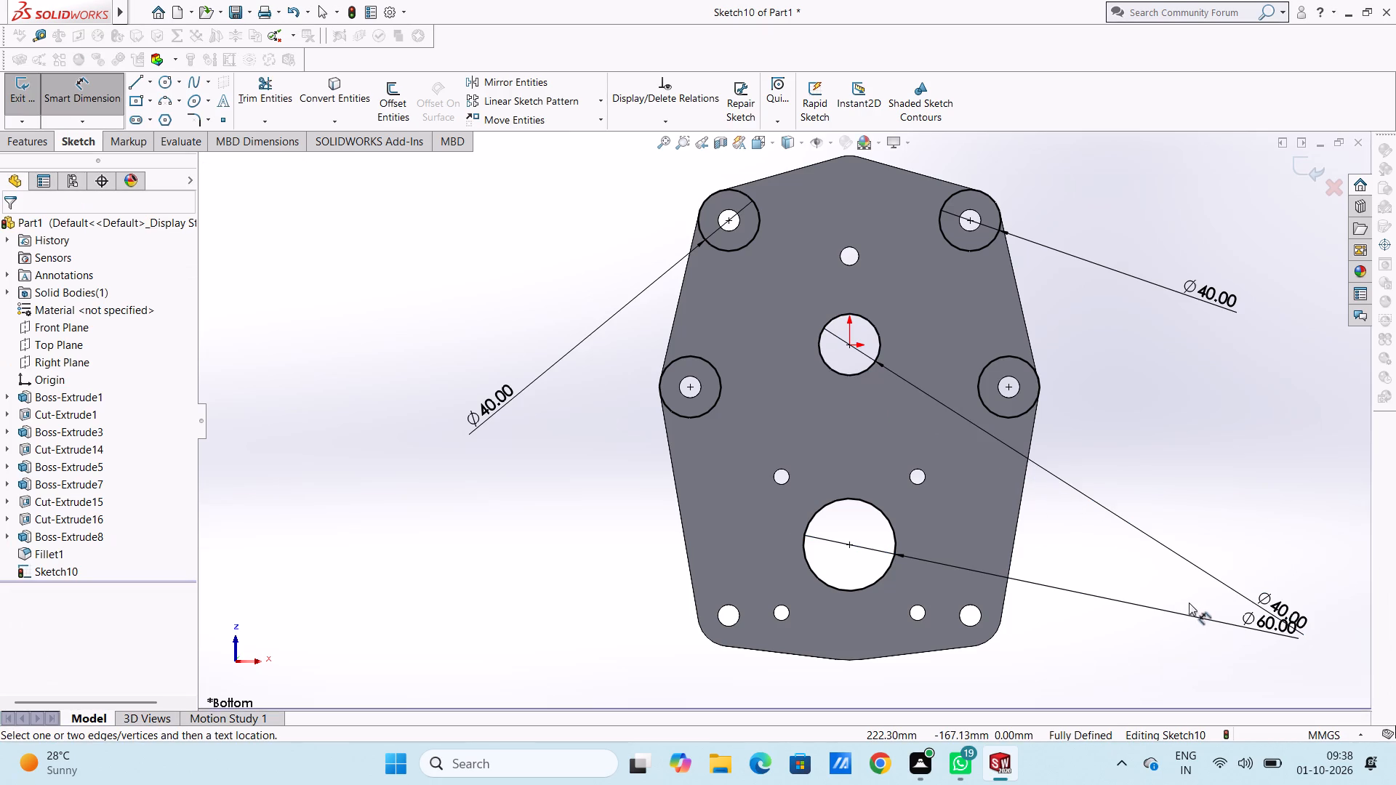
scroll(1125, 555, up, 2)
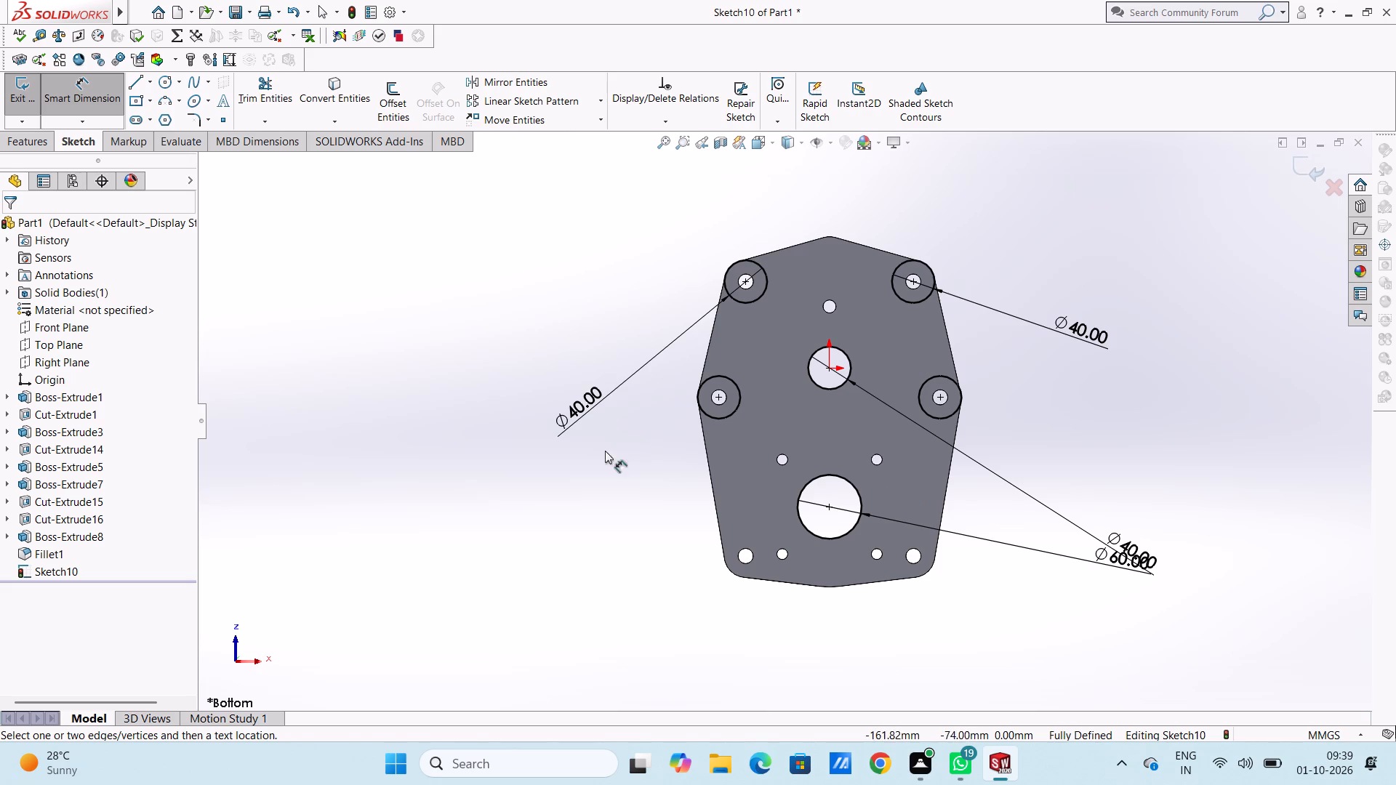
click(567, 503)
Draw a vertical line about 363 mm long from the plate's bottom tip through the origin to beyond its top tip.
scroll(581, 499, up, 2)
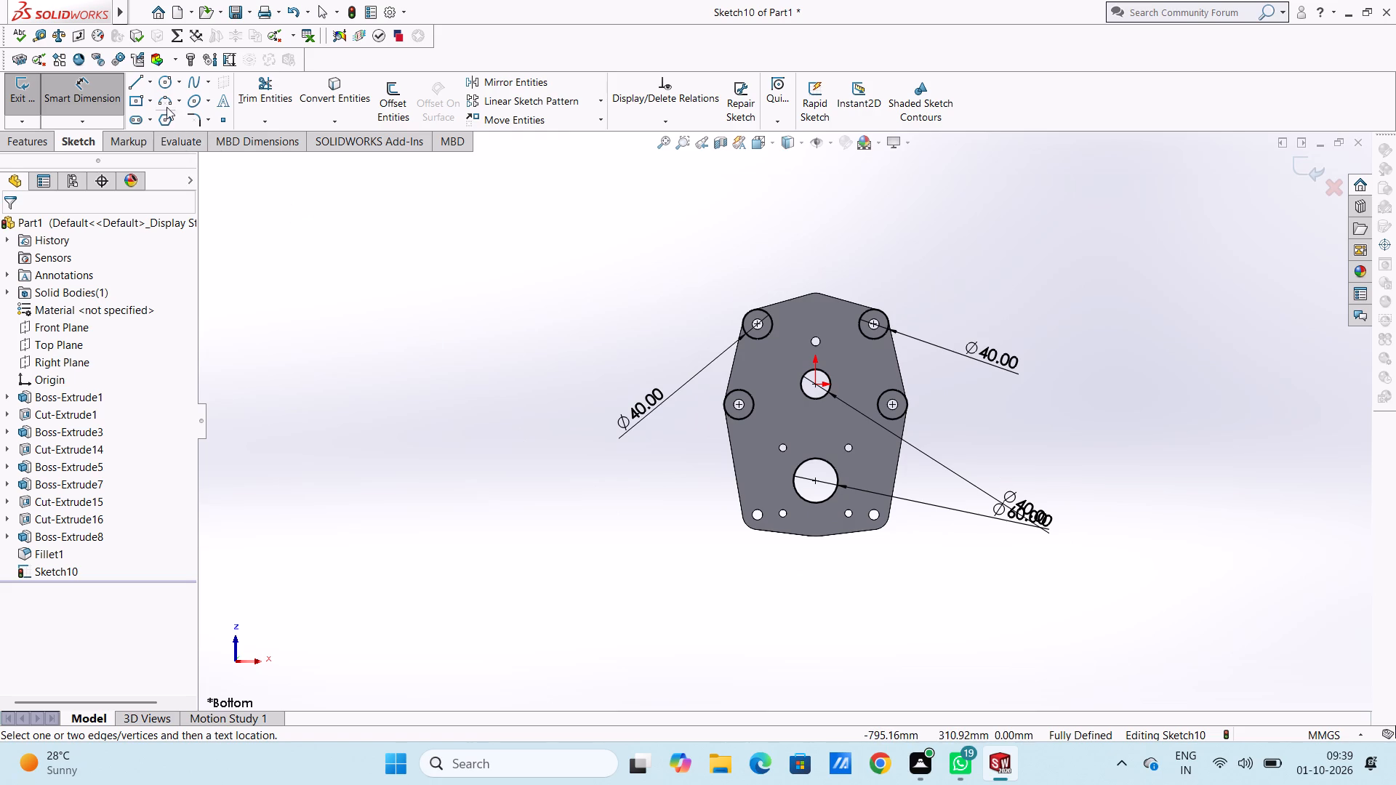
click(134, 81)
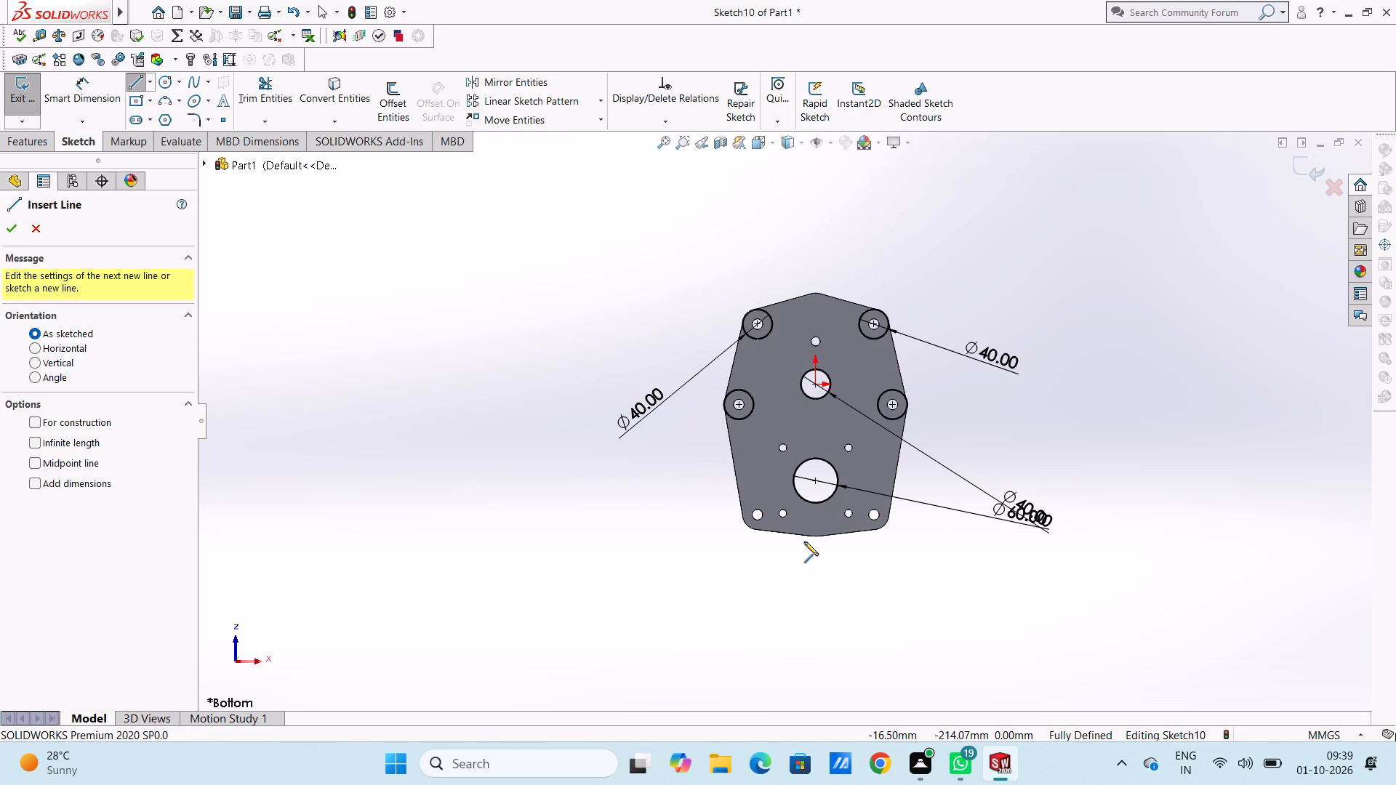
click(817, 538)
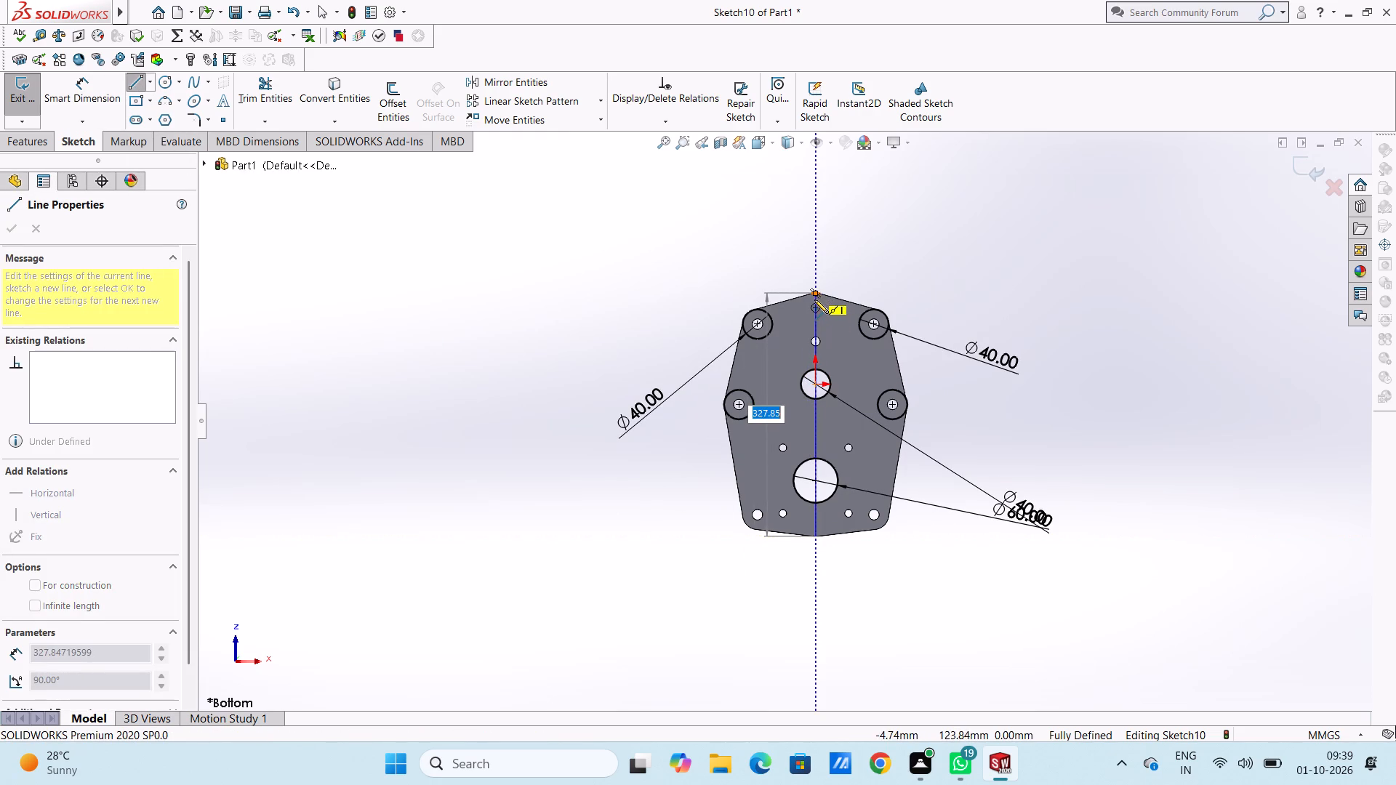
scroll(817, 305, down, 5)
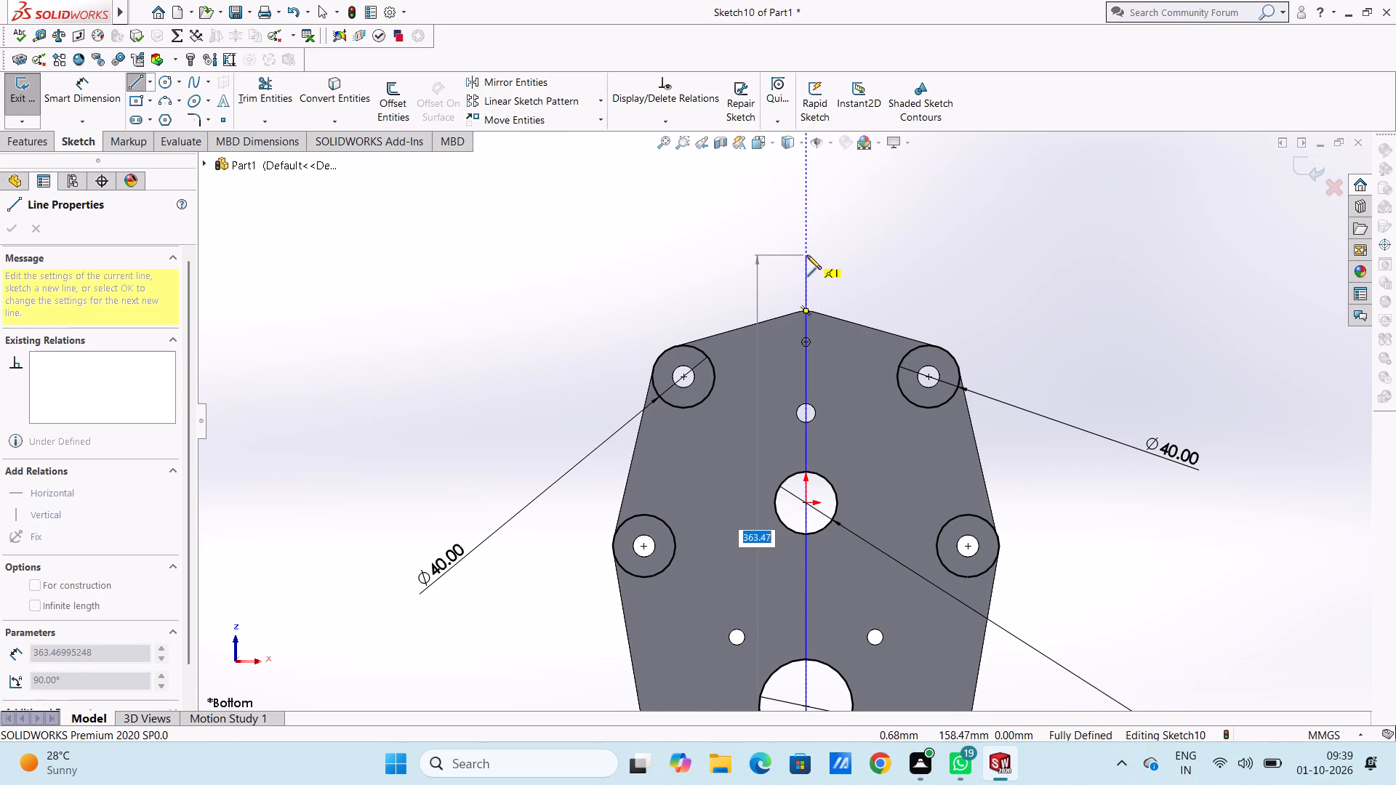
click(807, 255)
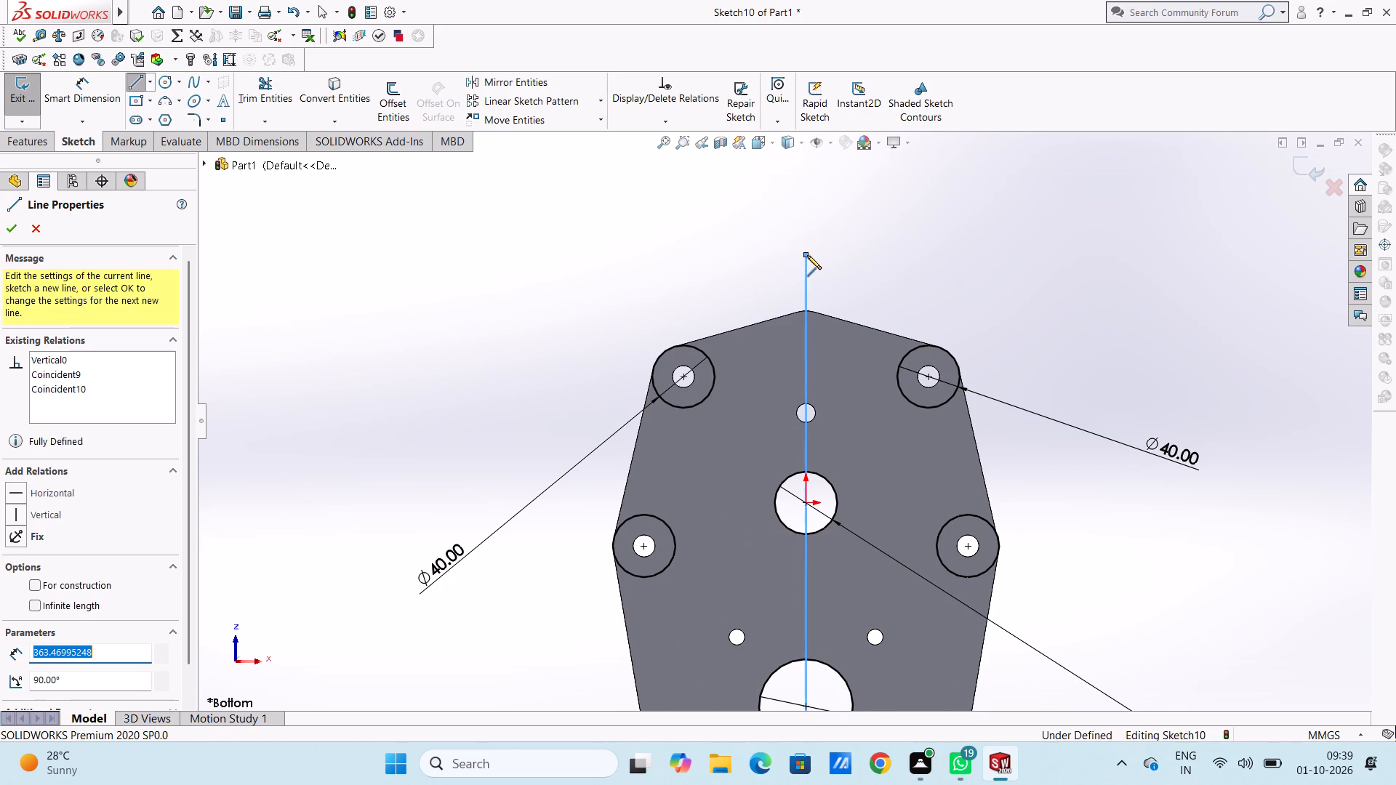
key(Escape)
key(Escape)
scroll(807, 255, up, 5)
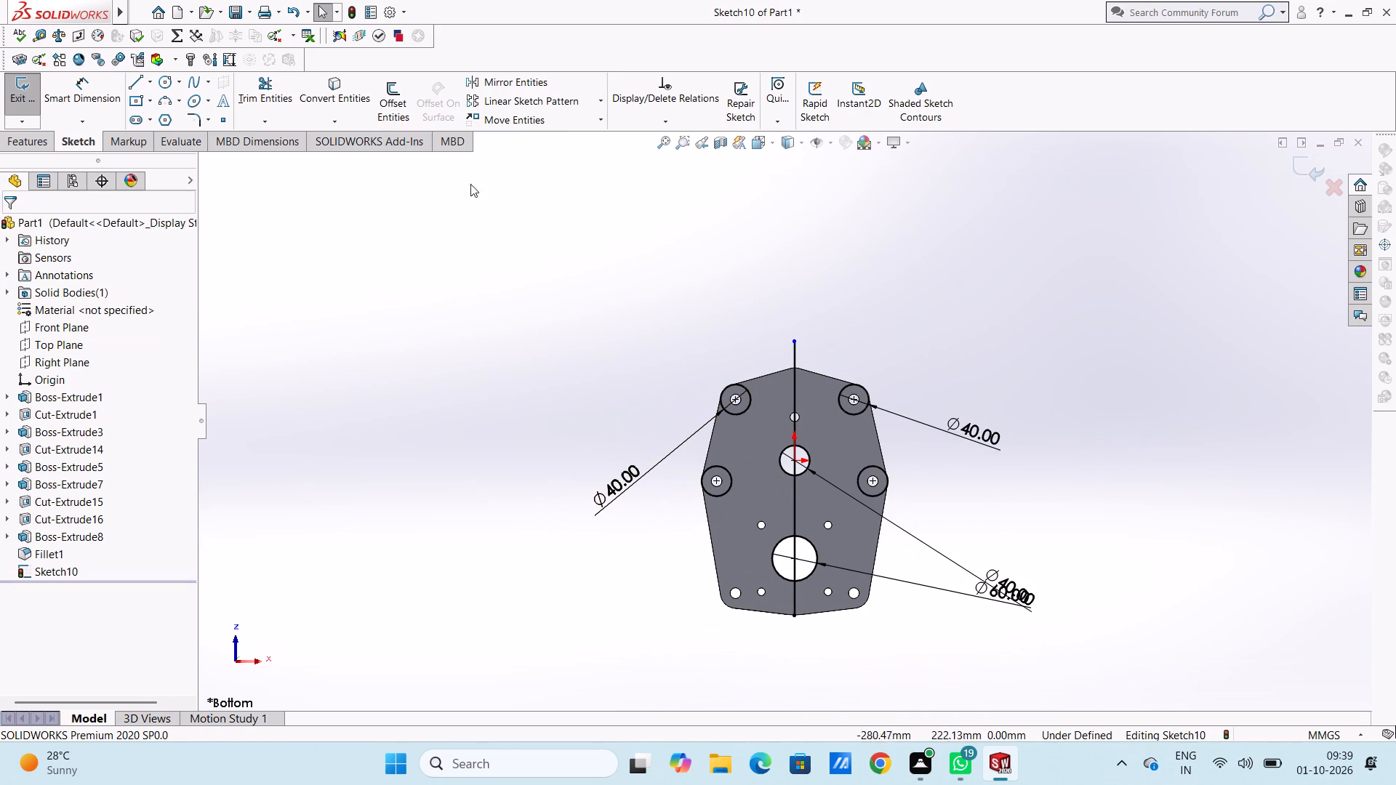
Offset the vertical centre line bi-directionally with dimensions, trying 25, 30 and 40 mm before accepting 30 mm on each side.
click(394, 99)
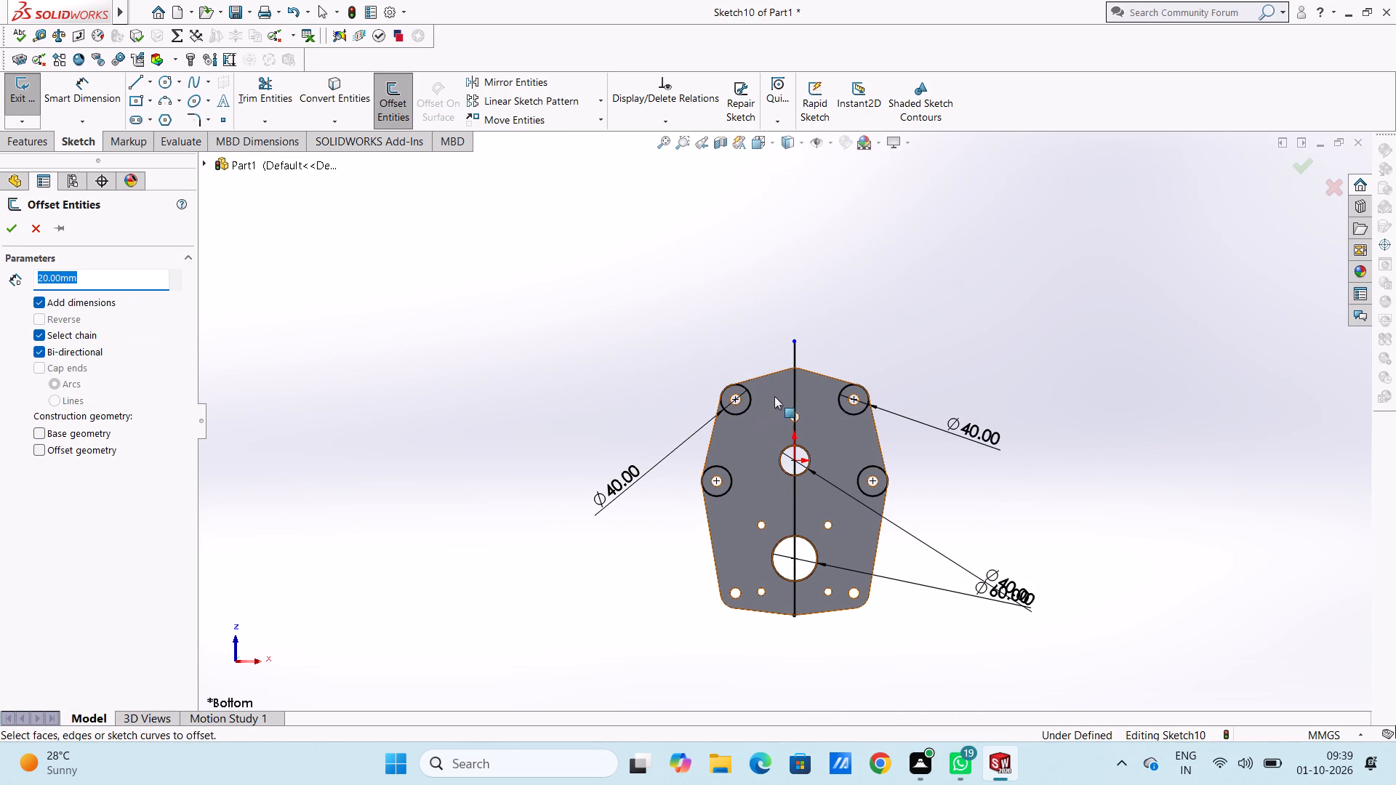
click(794, 394)
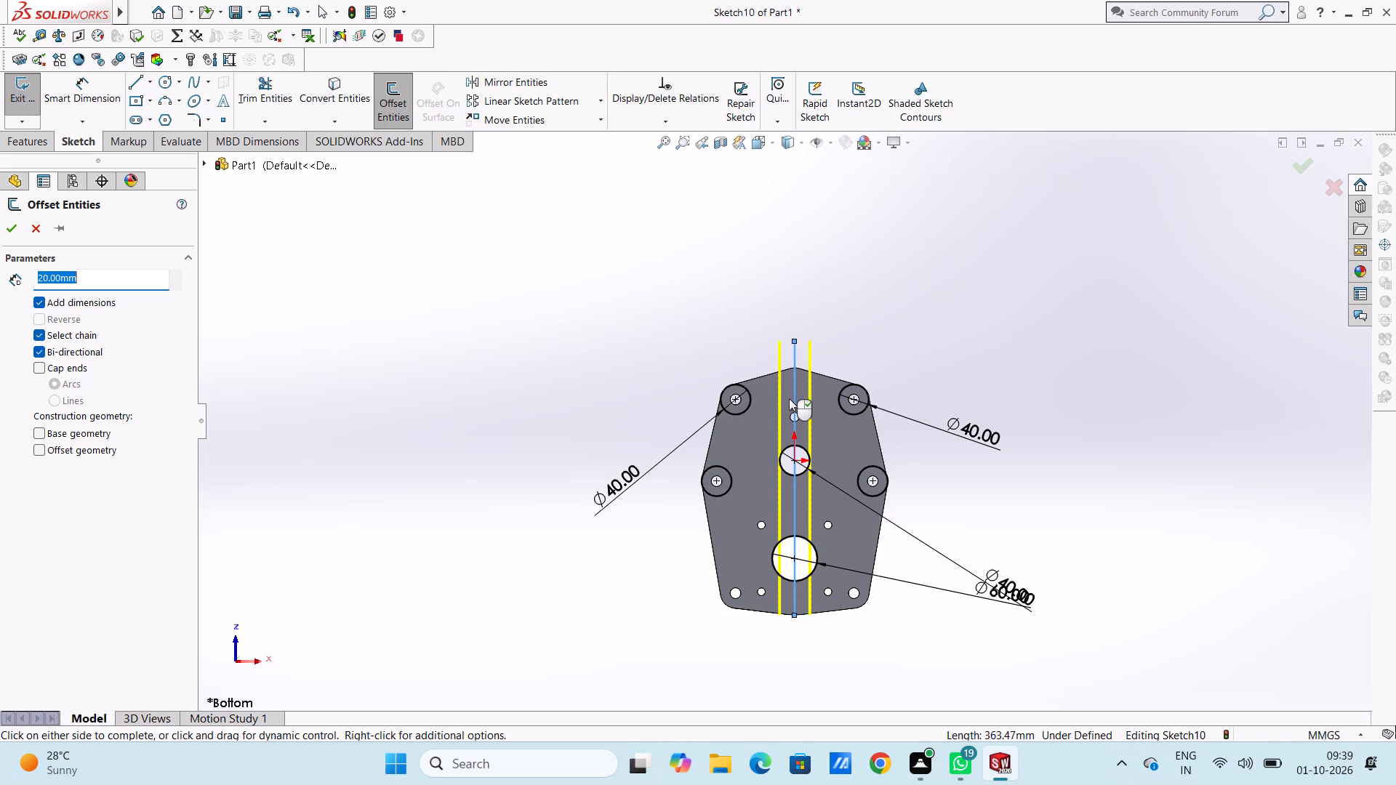
text(25)
key(Return)
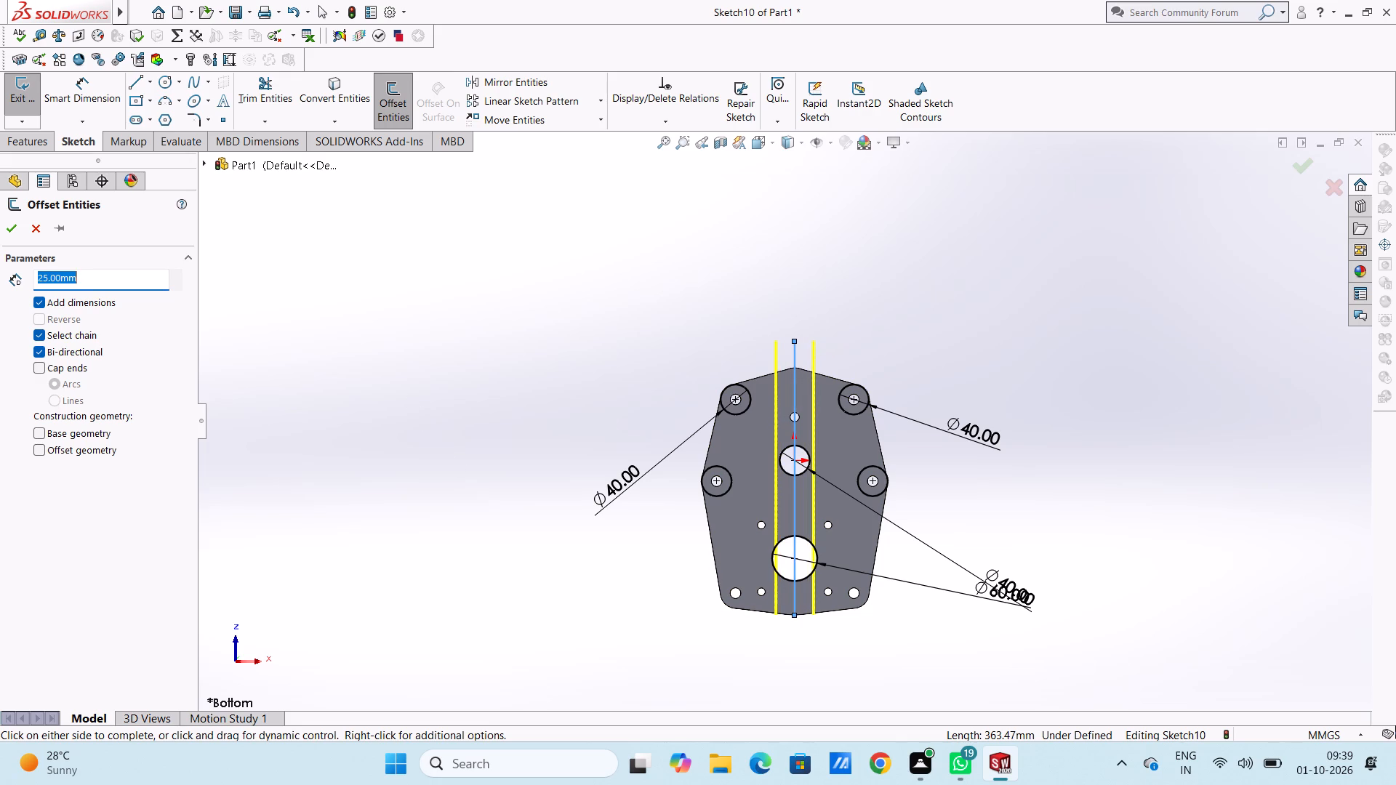
text(30)
key(Return)
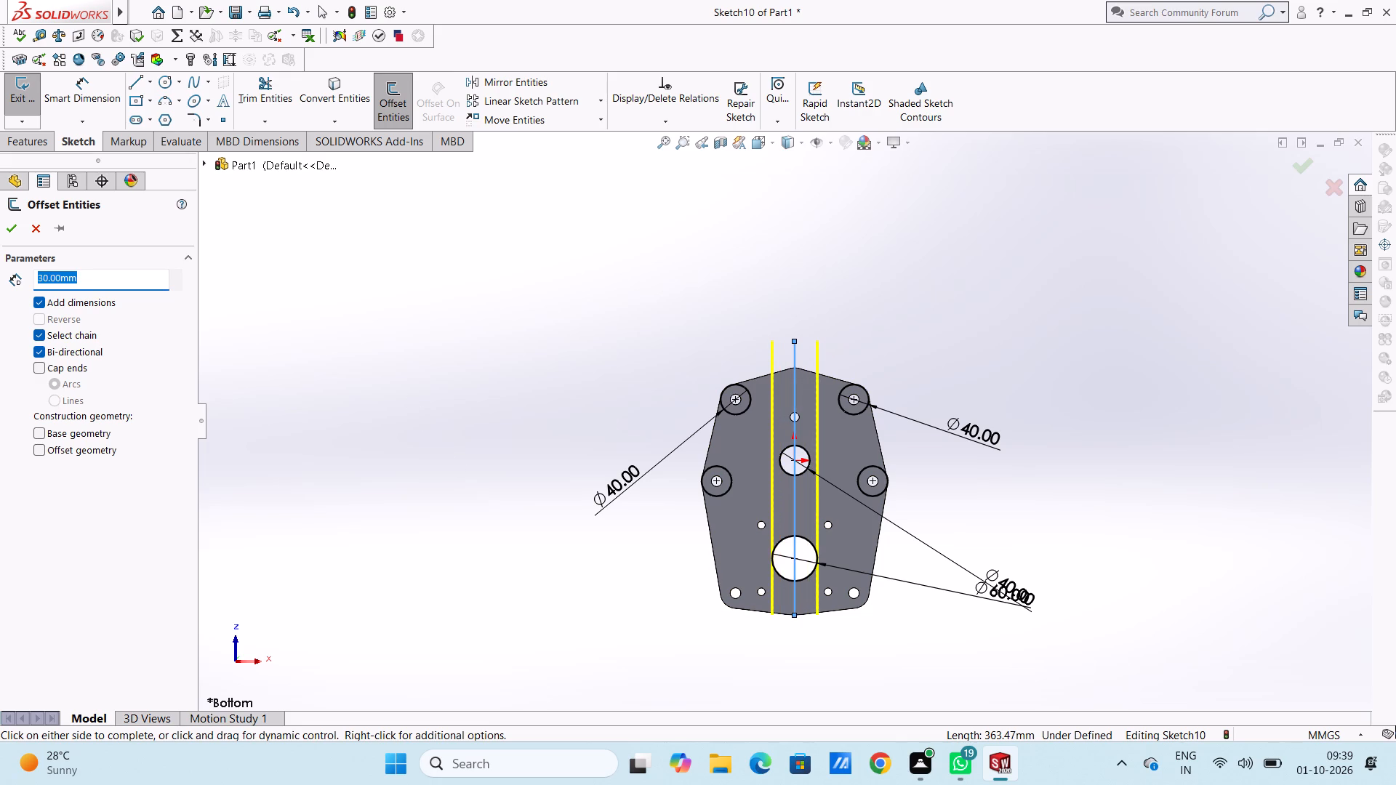
text(40)
key(Return)
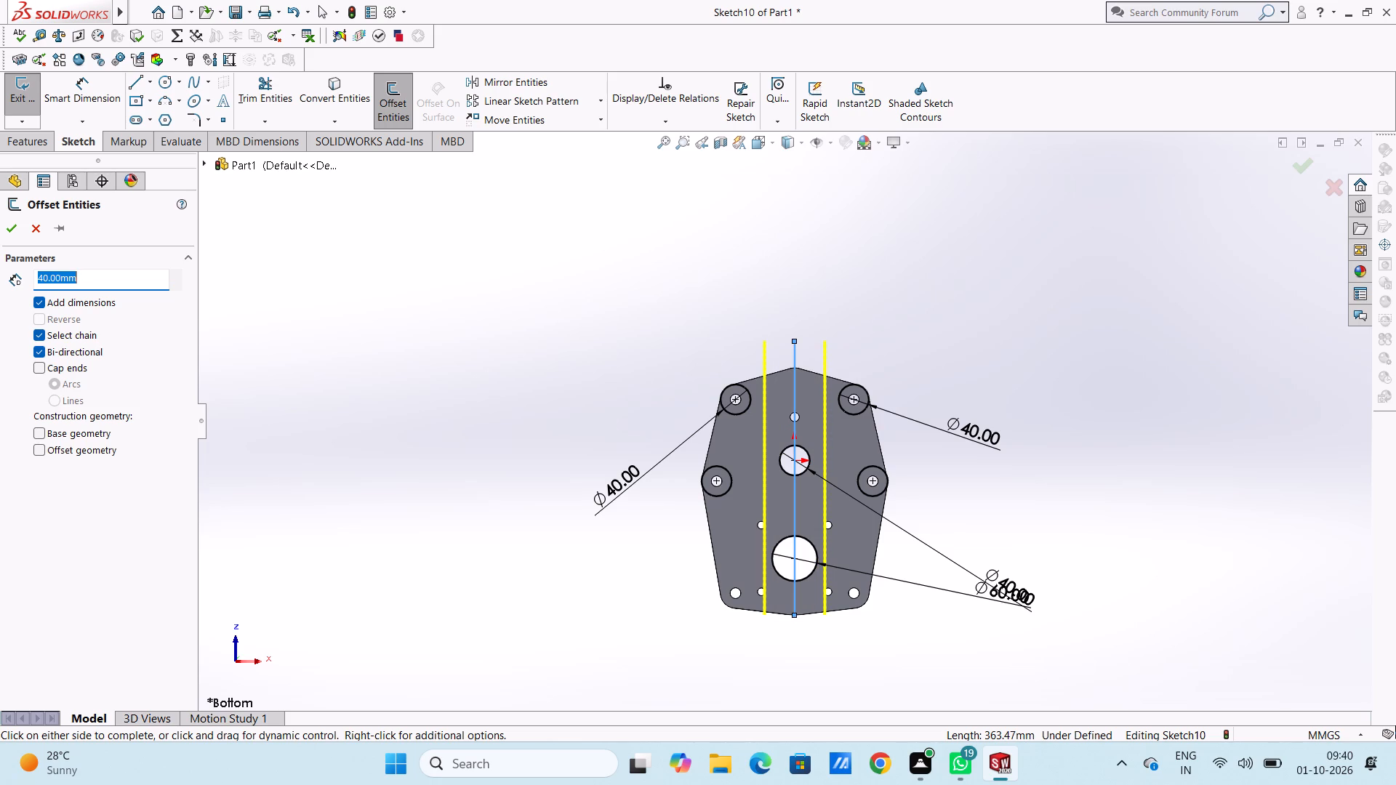
text(30)
key(Return)
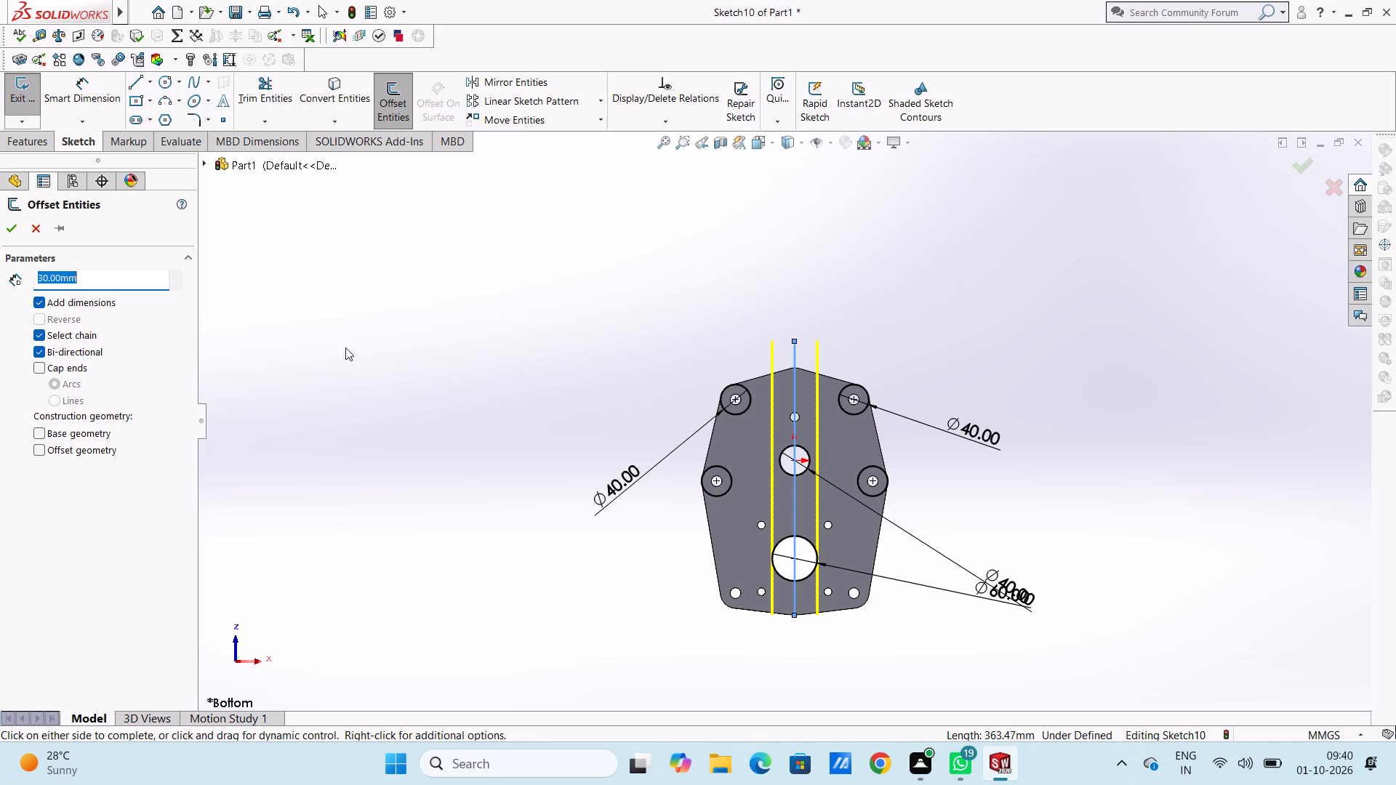
click(7, 230)
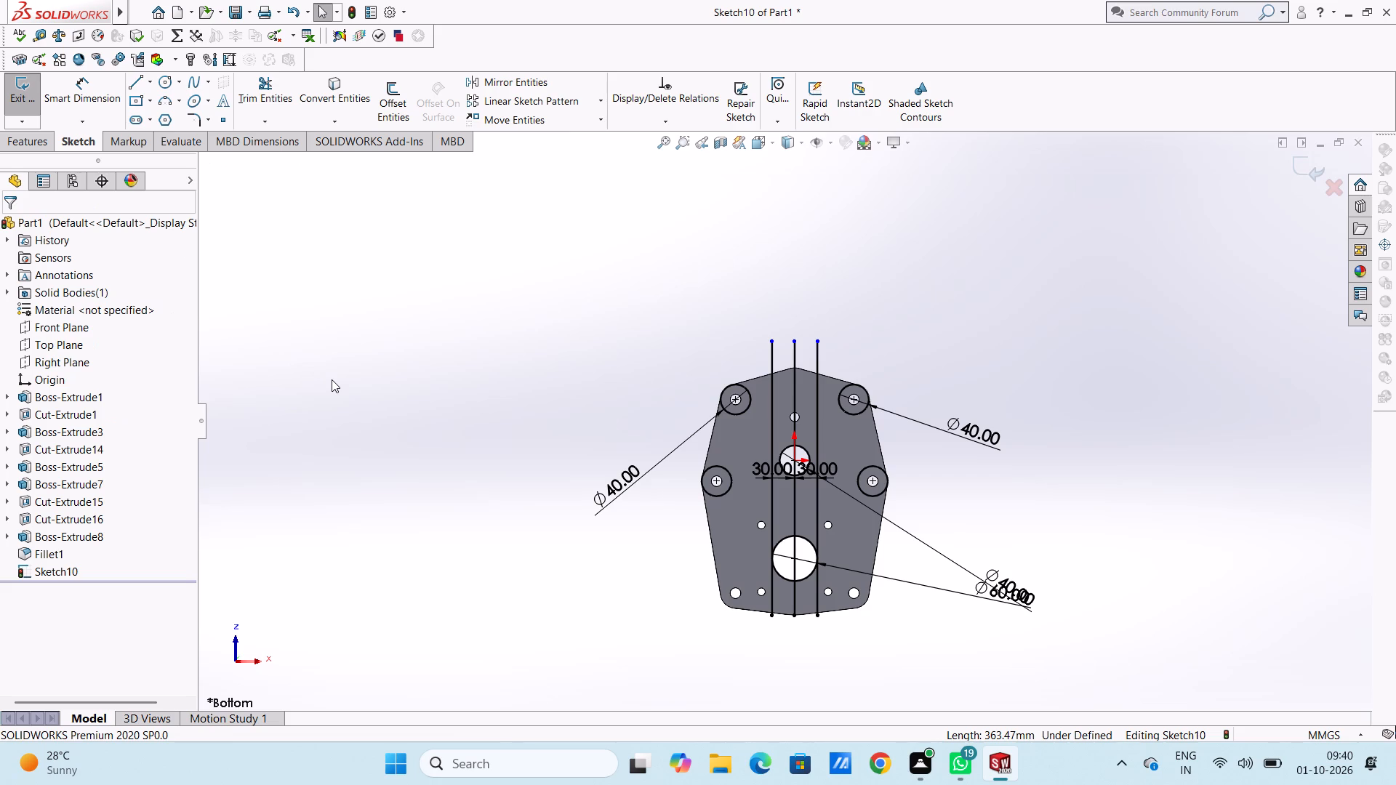
Sketch a 20 mm radius circle on the centre line, concentric with the plate's rounded top tip and reaching its edge.
scroll(814, 405, down, 5)
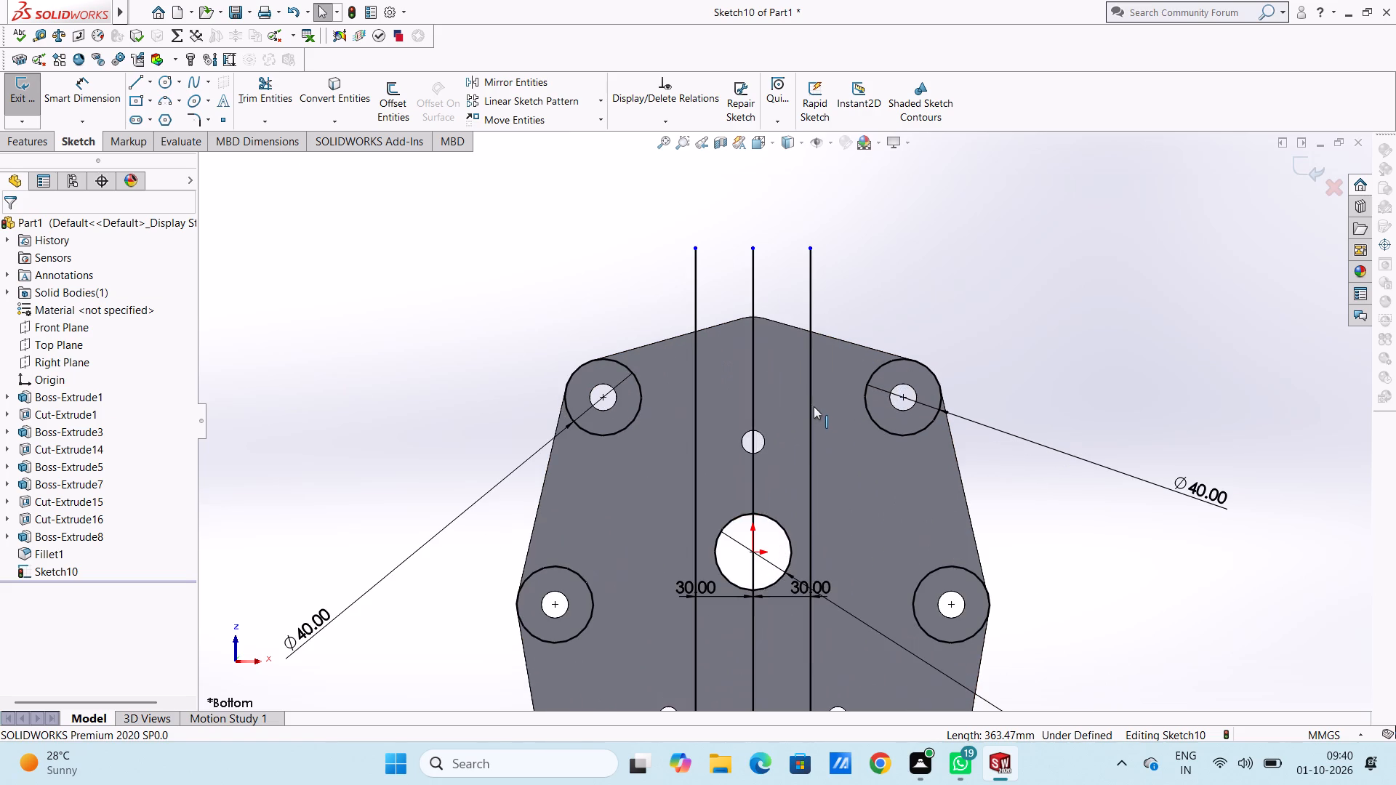
scroll(784, 339, down, 3)
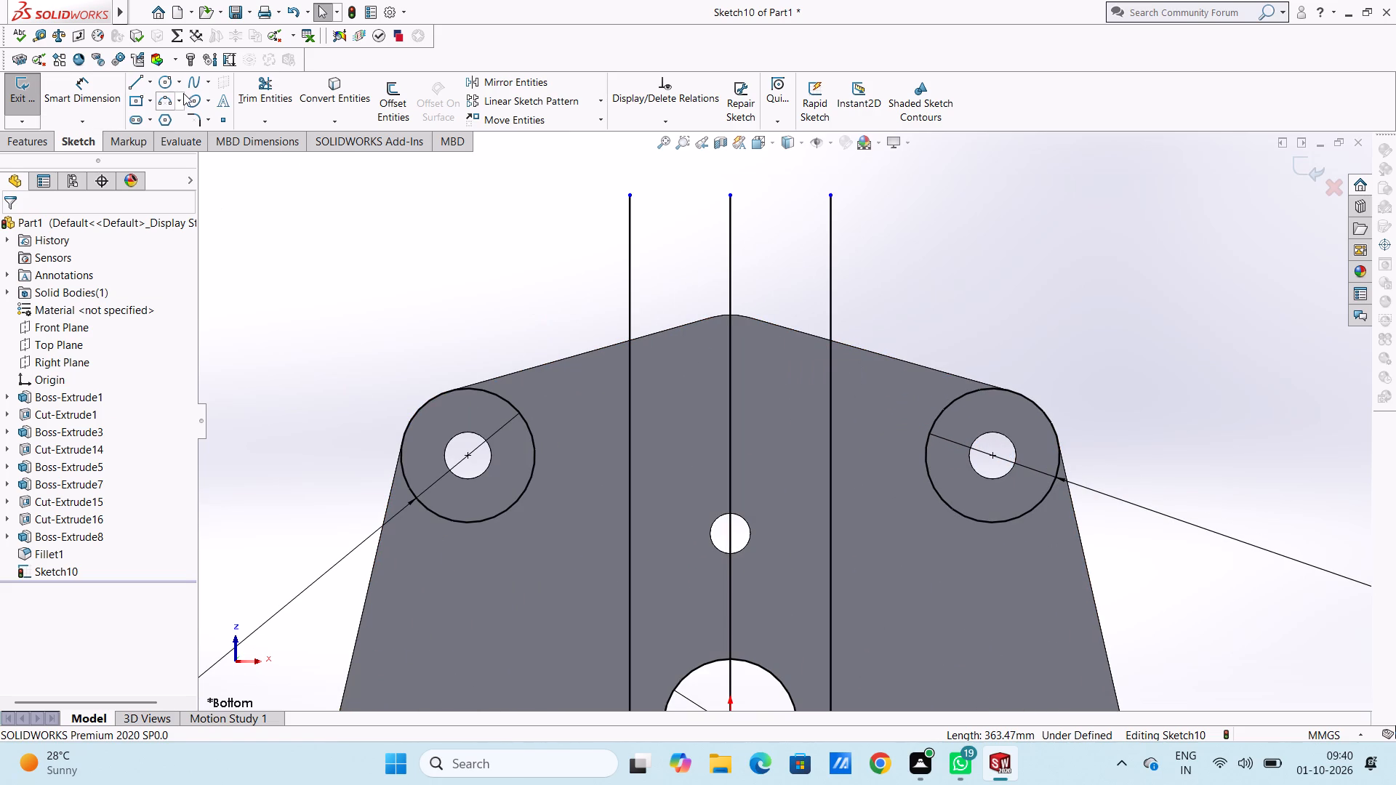
click(166, 83)
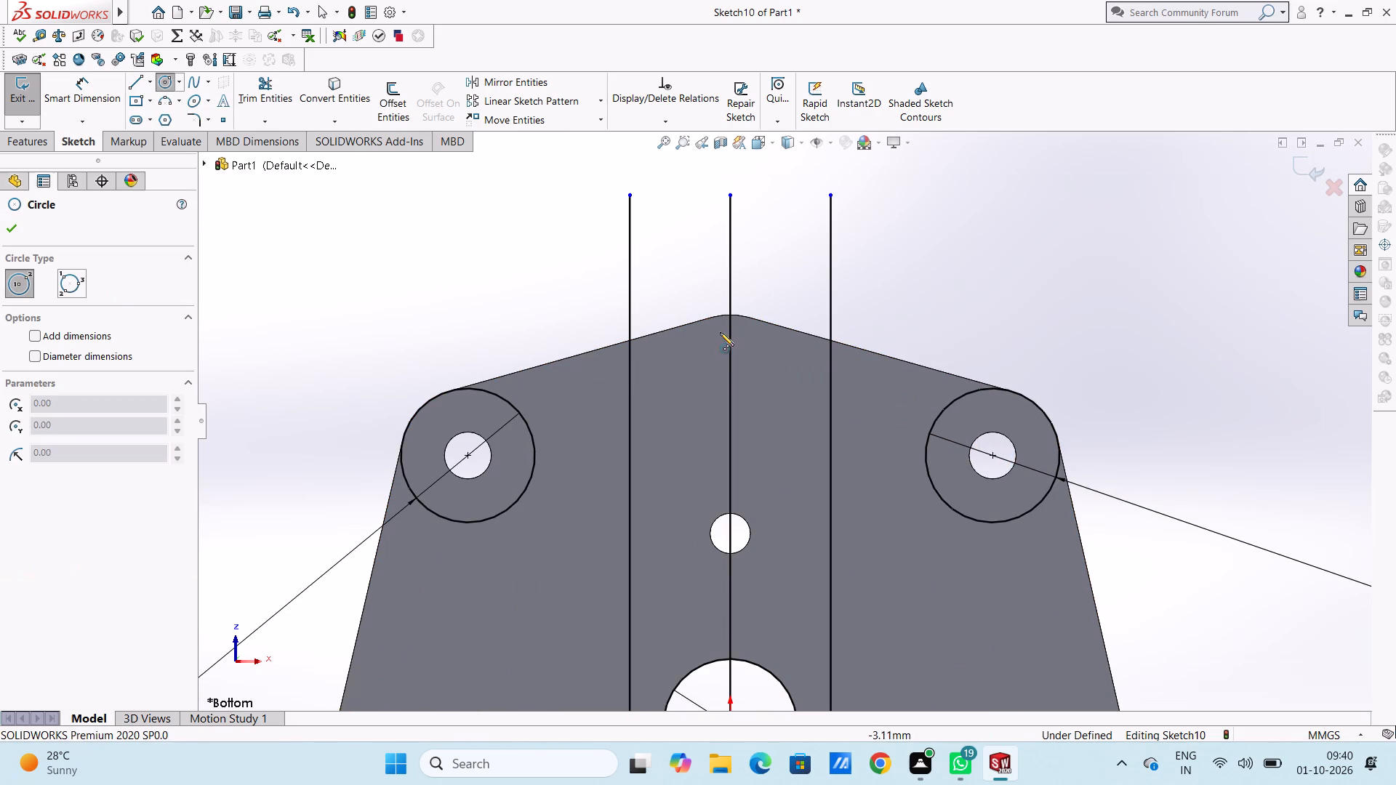
click(729, 383)
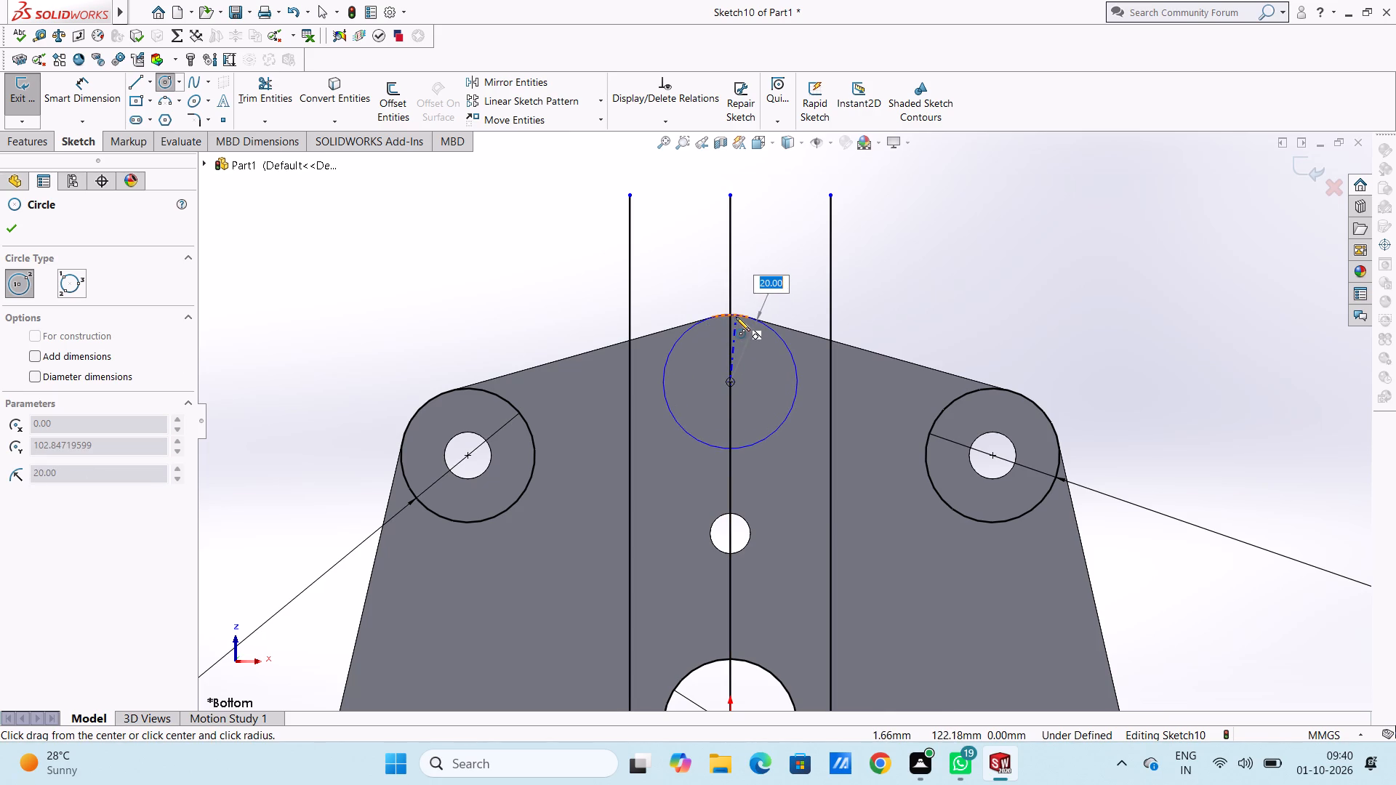
click(736, 317)
scroll(773, 492, up, 9)
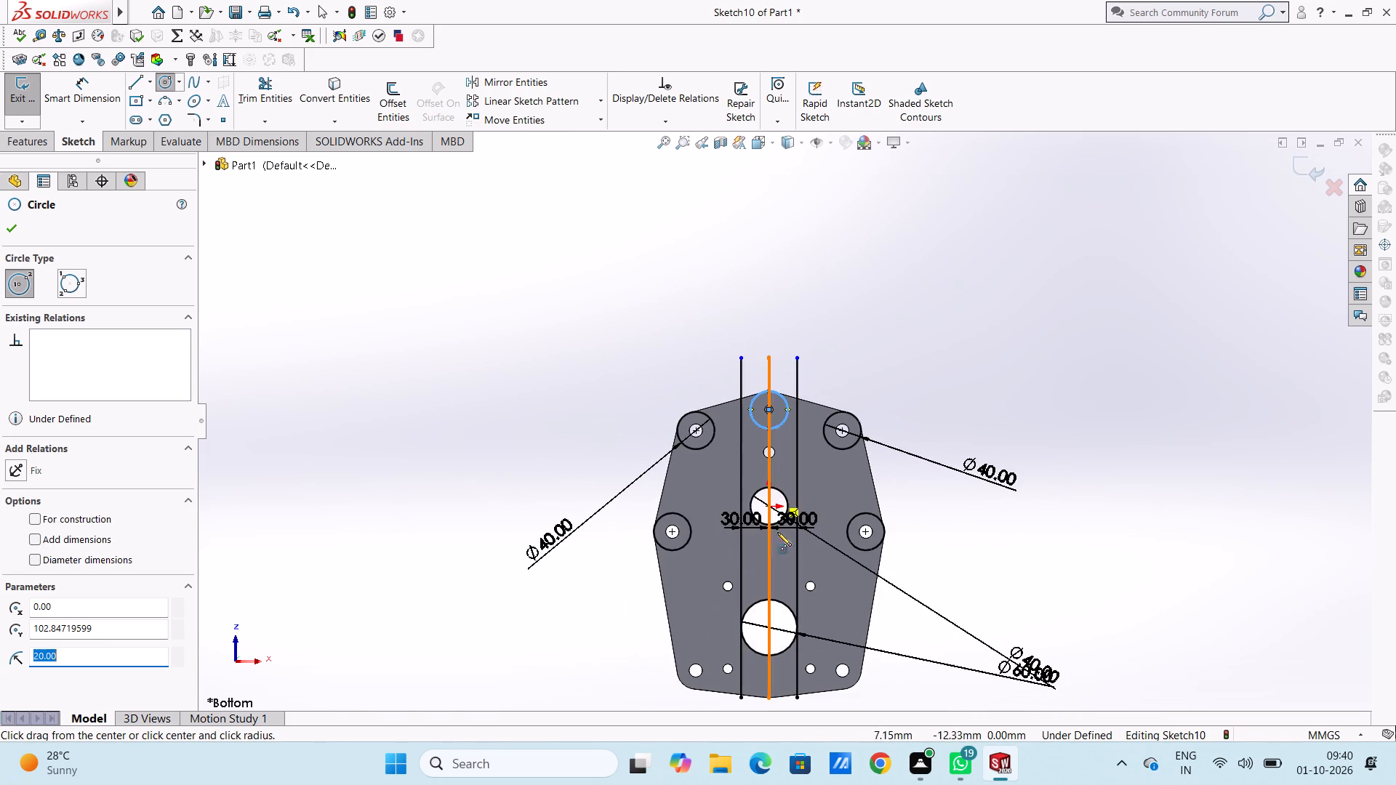
Sketch a 20 mm radius circle centred on the centre line between the large bore and the plate's bottom tip.
scroll(748, 690, down, 3)
scroll(813, 667, down, 5)
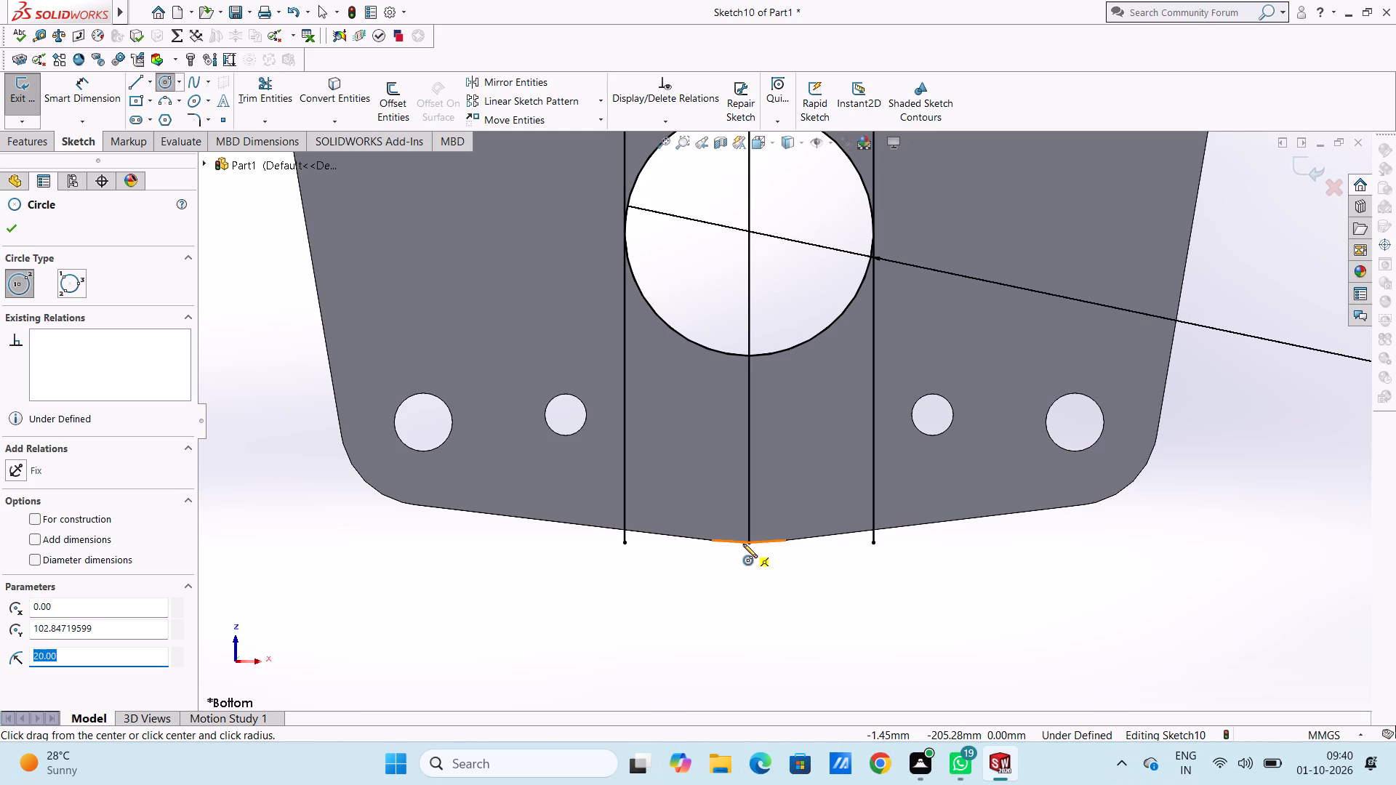
click(748, 451)
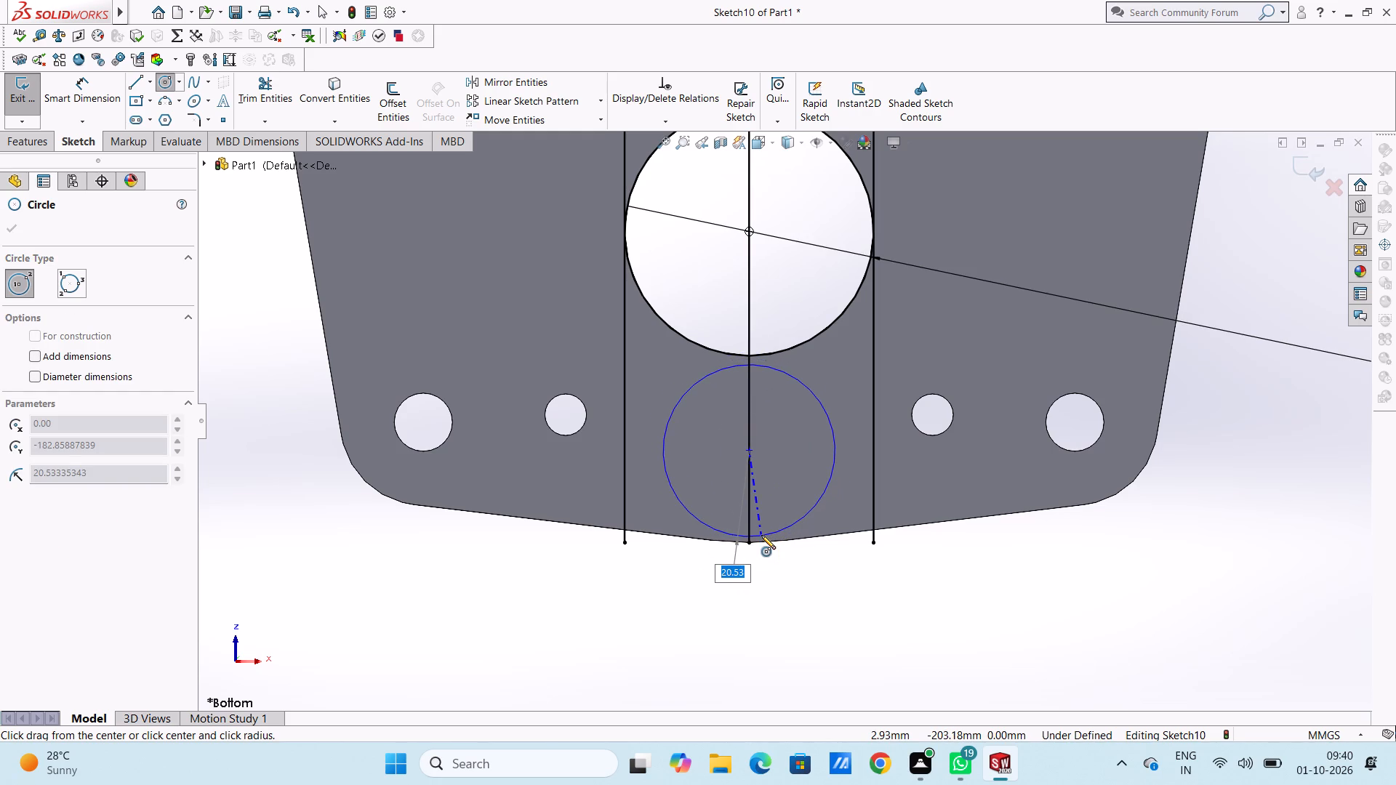
text(20)
key(Return)
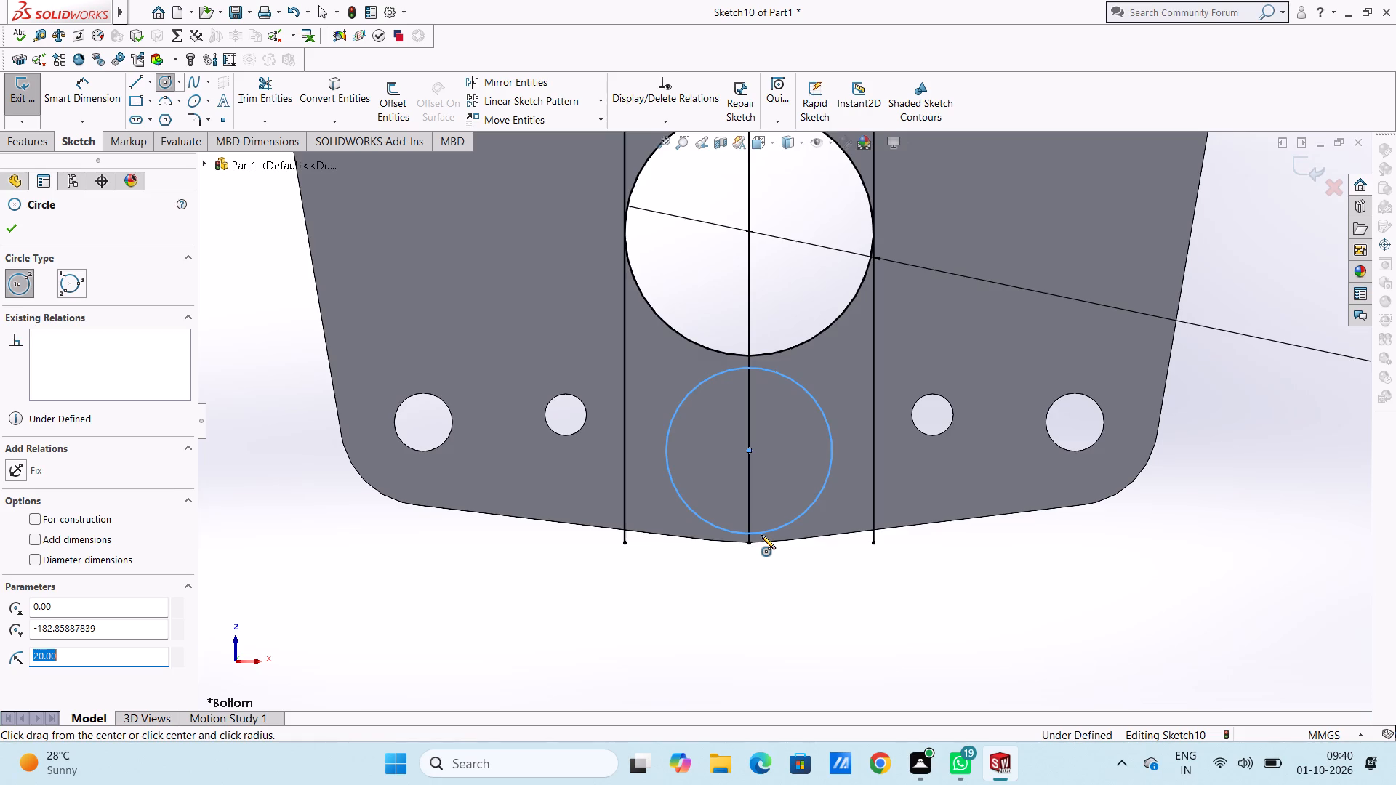
scroll(761, 535, up, 12)
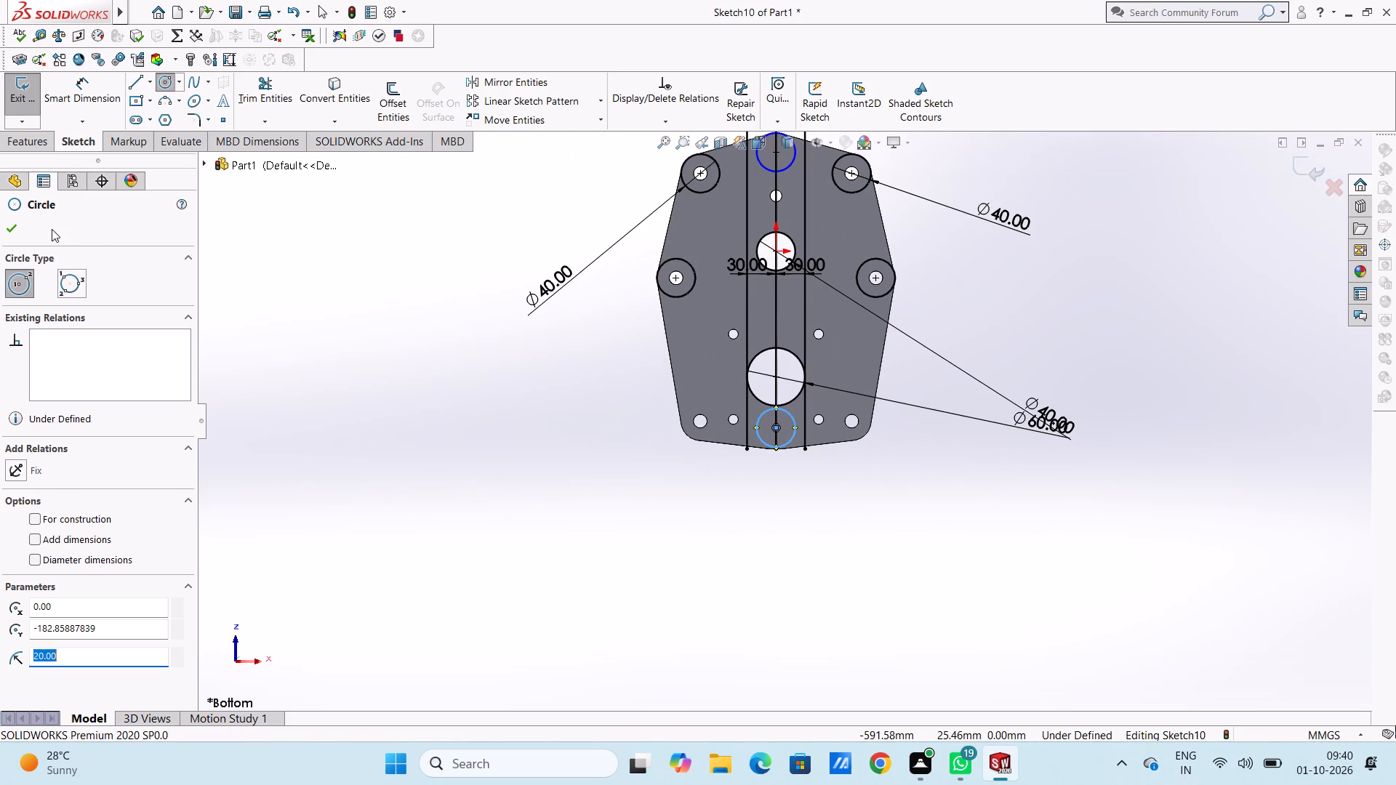
click(7, 230)
Dimension the circle at the plate's top tip at 40 mm diameter.
scroll(557, 323, up, 3)
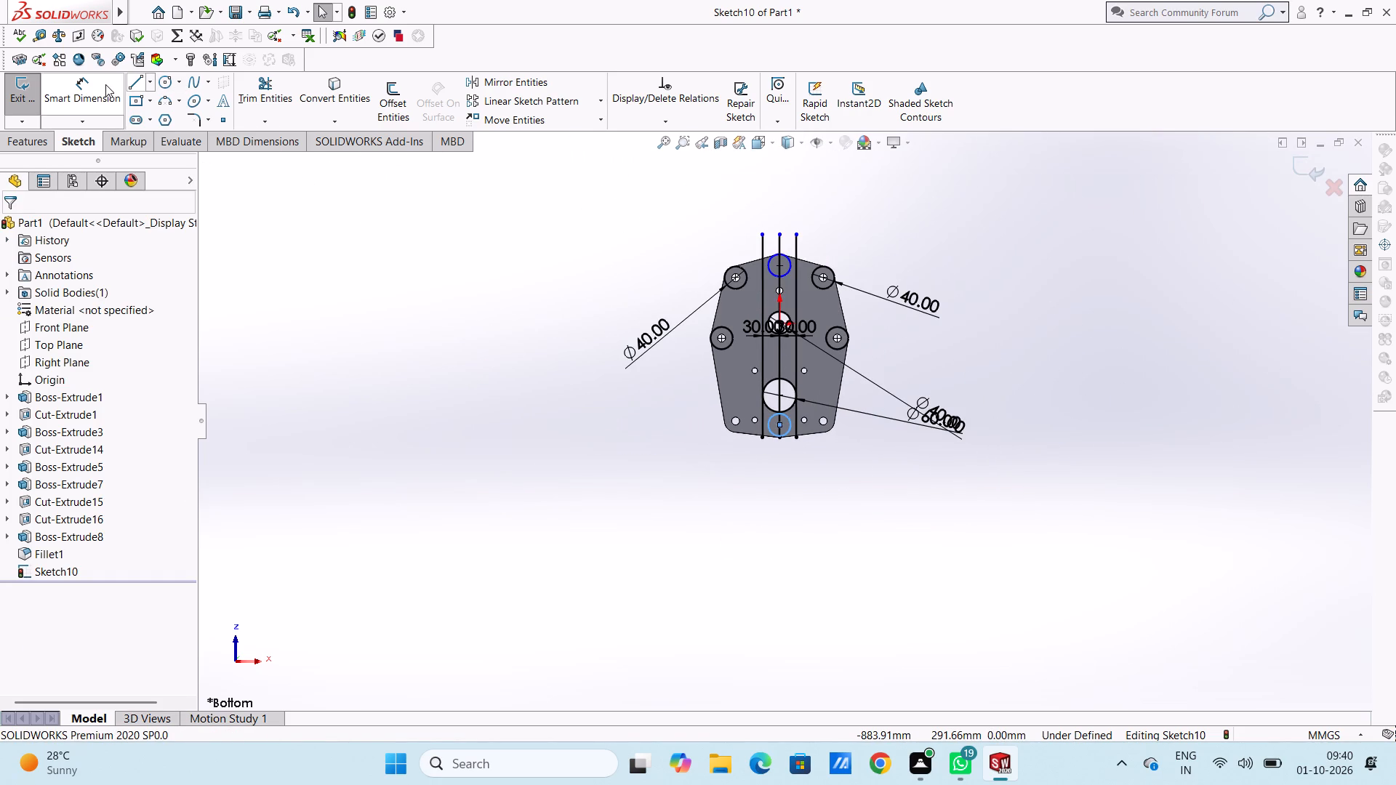
click(105, 86)
scroll(803, 324, down, 5)
scroll(764, 203, down, 2)
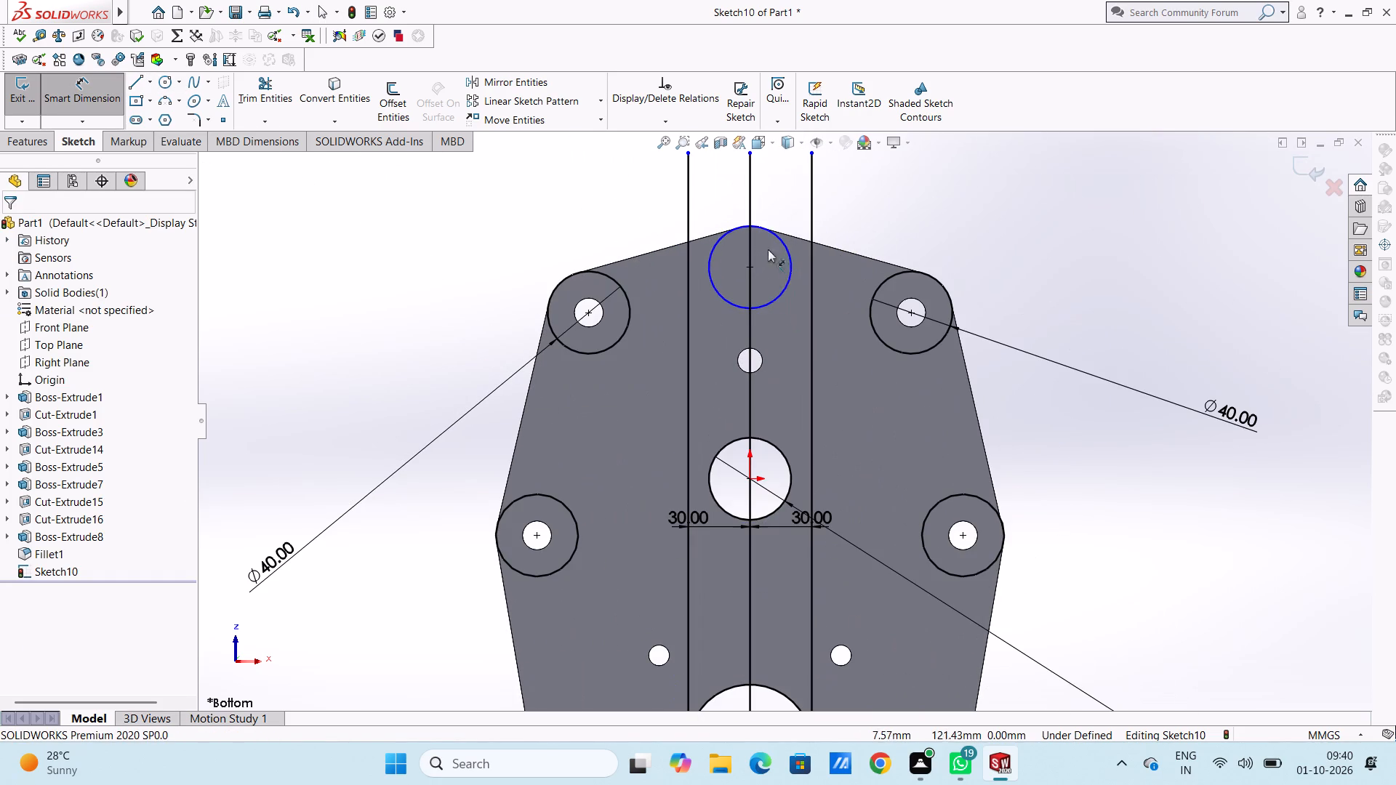
click(792, 280)
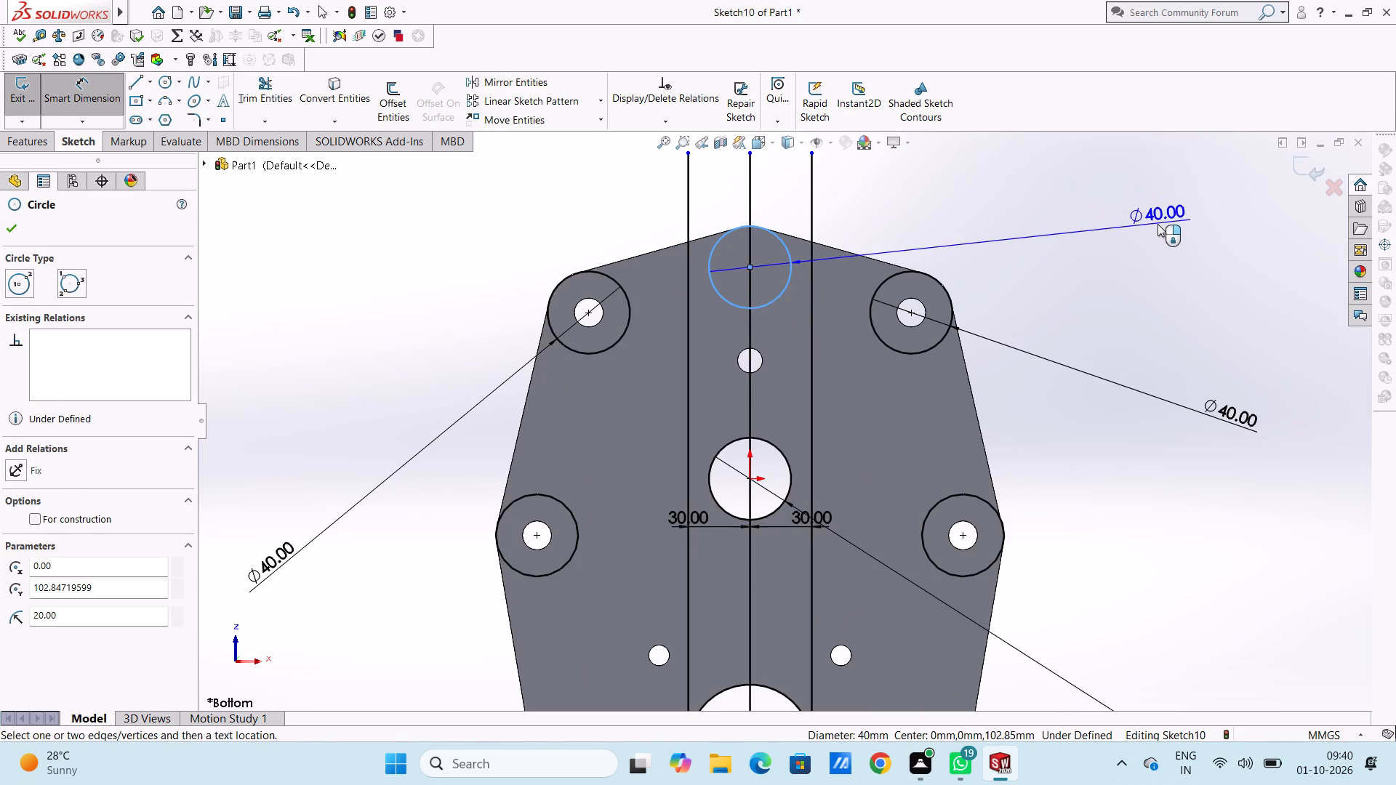
click(1158, 224)
click(1095, 204)
click(1040, 190)
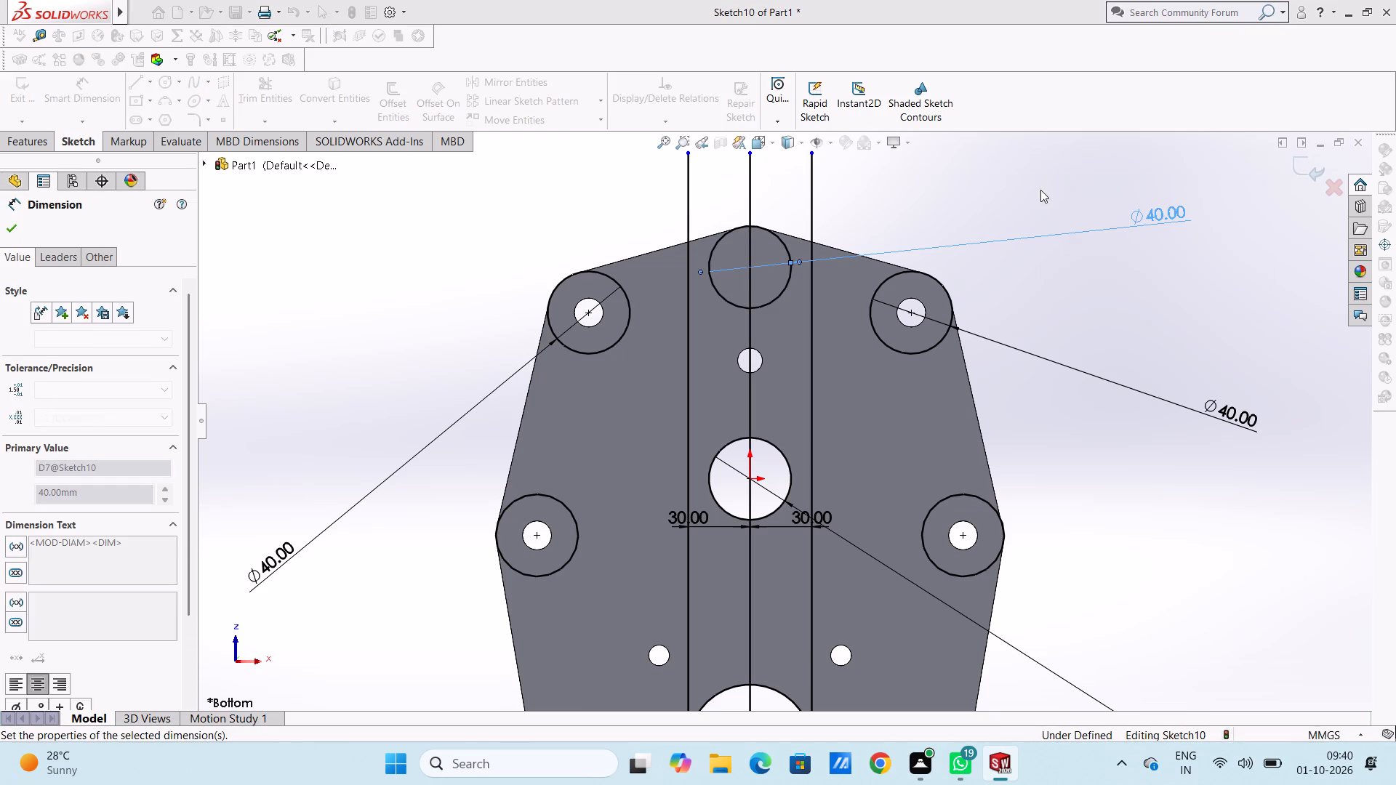
Dimension the circle below the large bore at 40 mm diameter.
scroll(1011, 387, up, 3)
scroll(919, 644, up, 3)
scroll(798, 635, down, 4)
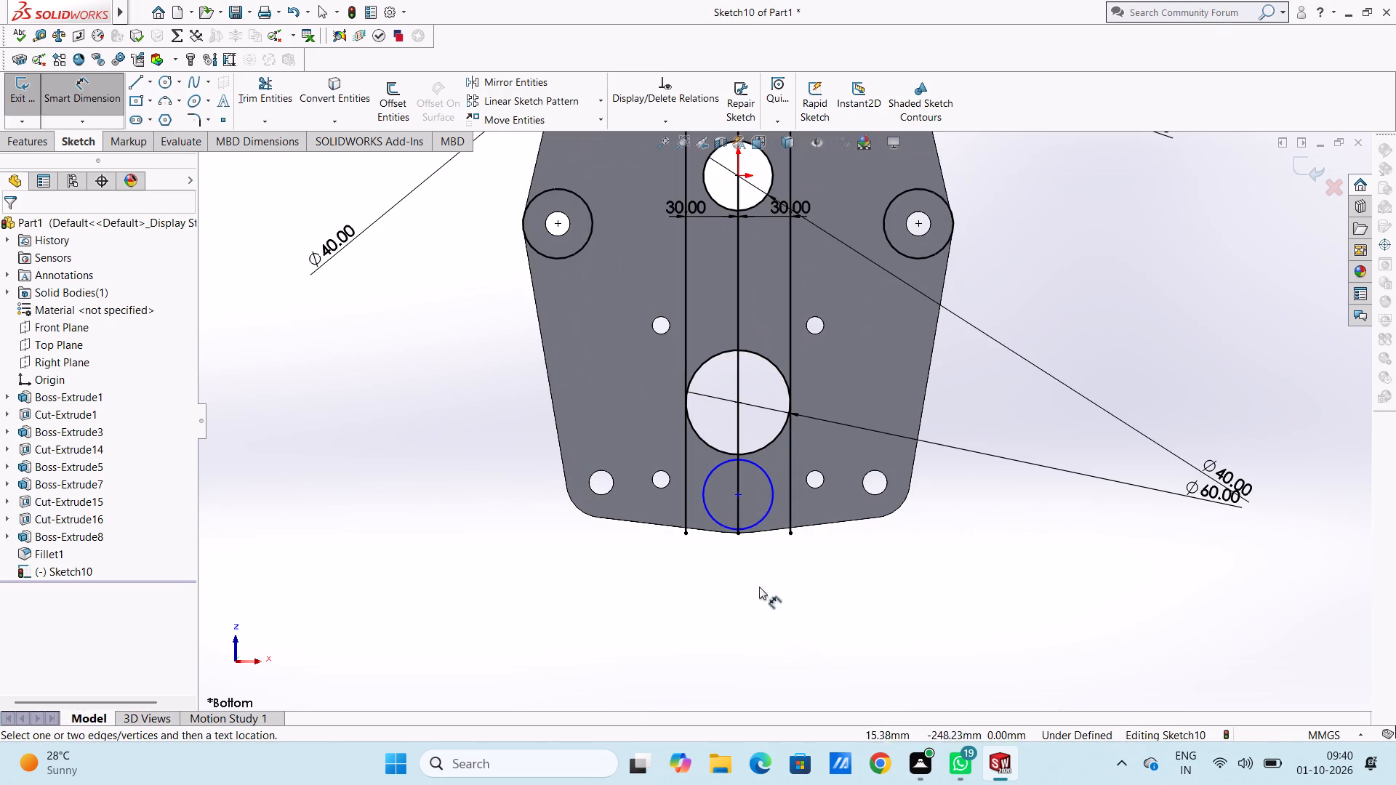
scroll(753, 519, down, 3)
click(763, 512)
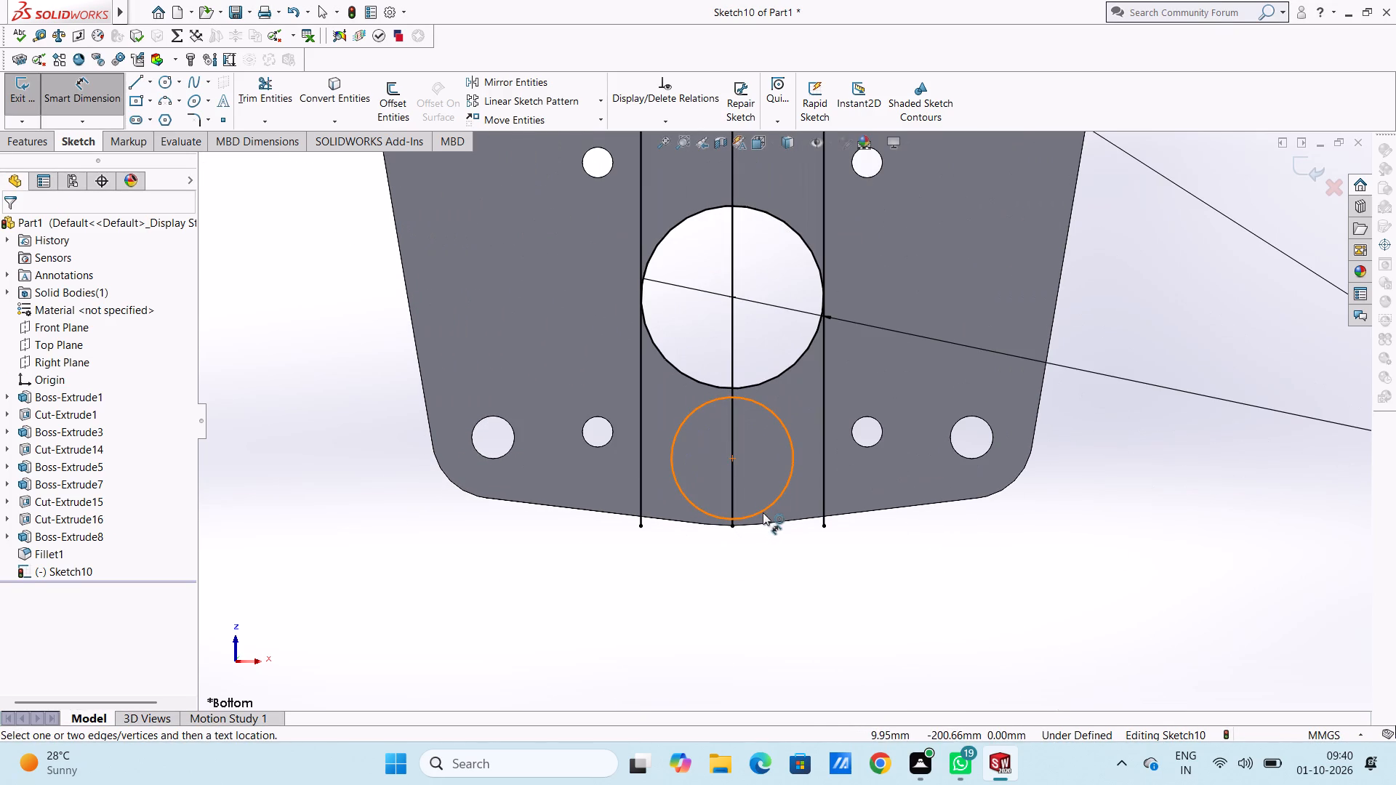
click(1208, 592)
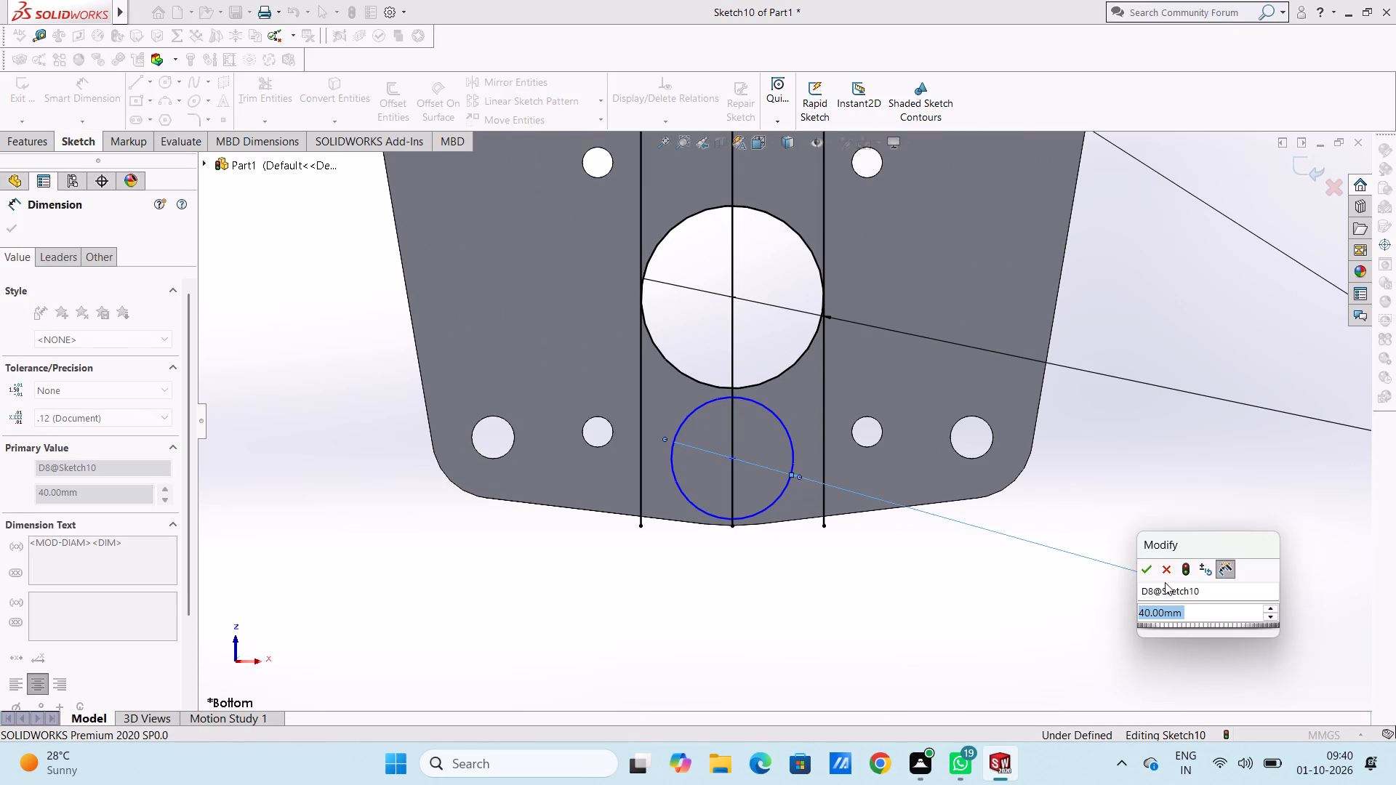
click(1148, 567)
click(942, 637)
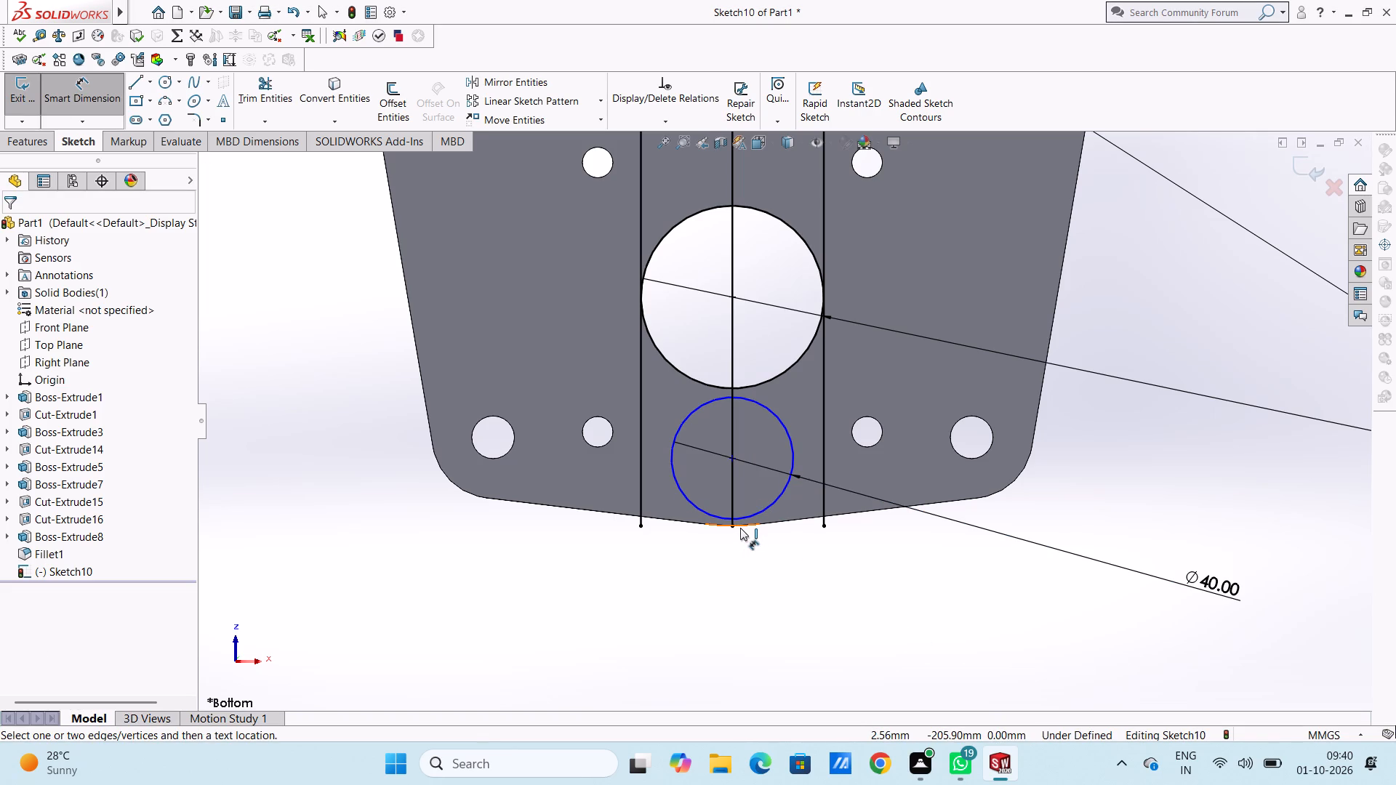
Dimension the bottom circle's centre 20 mm from the centre line's lower endpoint at the plate's bottom tip.
click(733, 525)
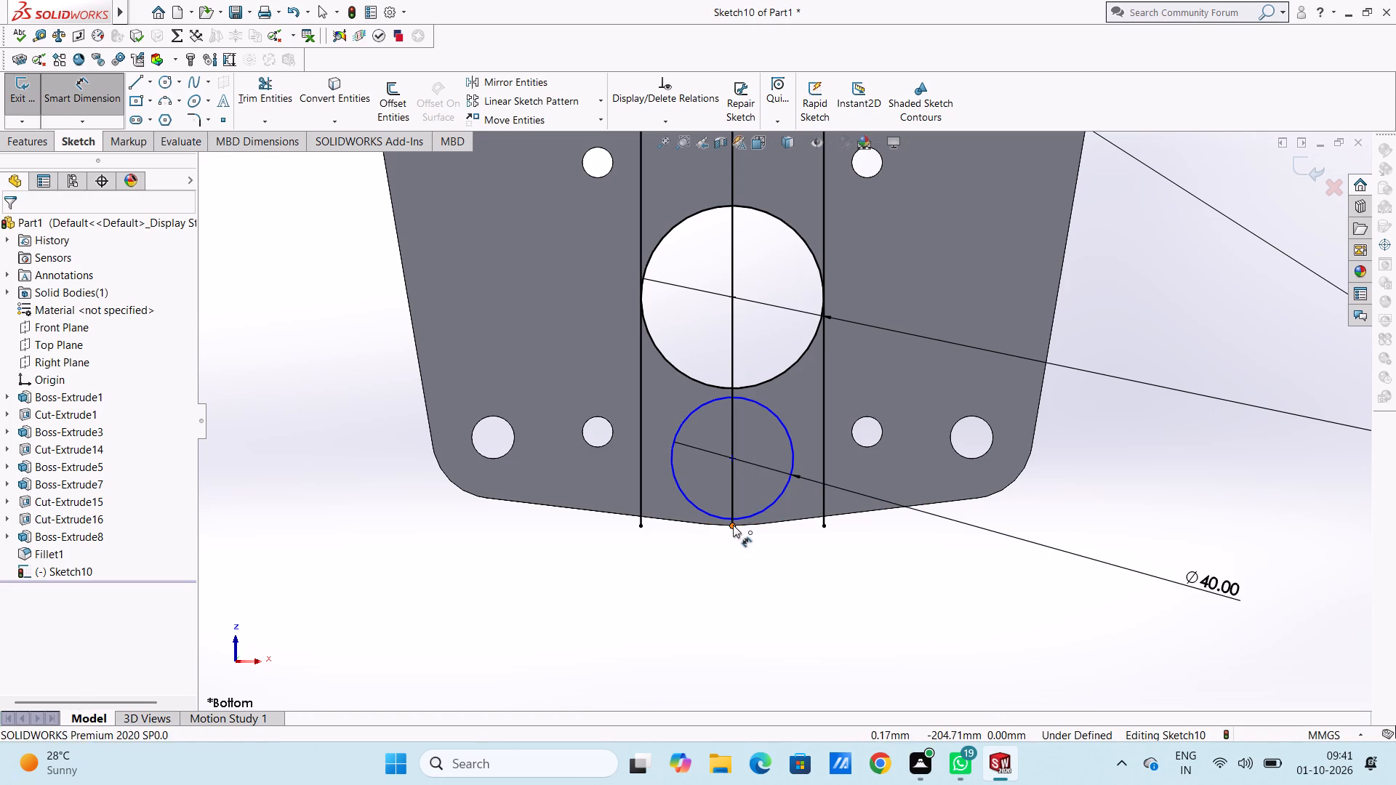
click(734, 462)
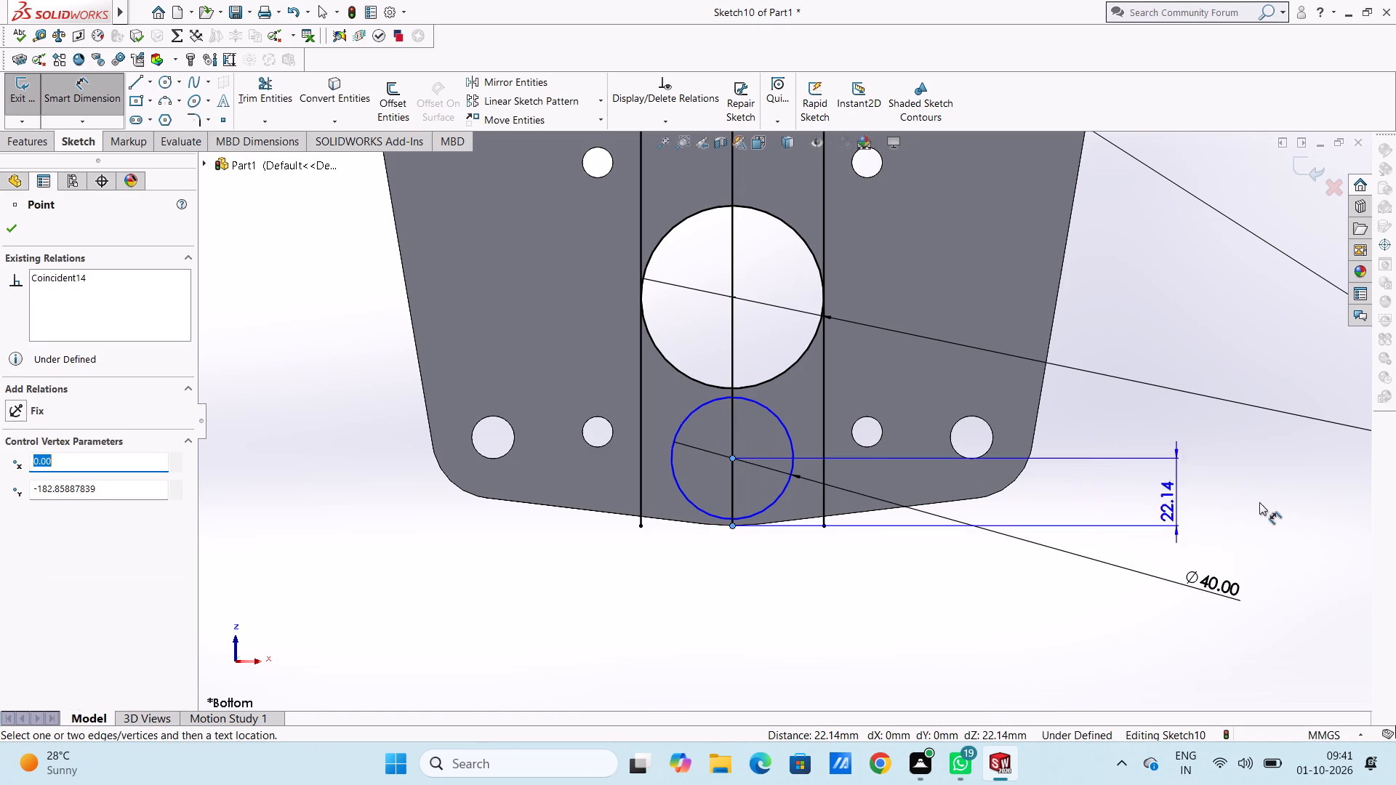
click(1263, 502)
text(20)
key(Return)
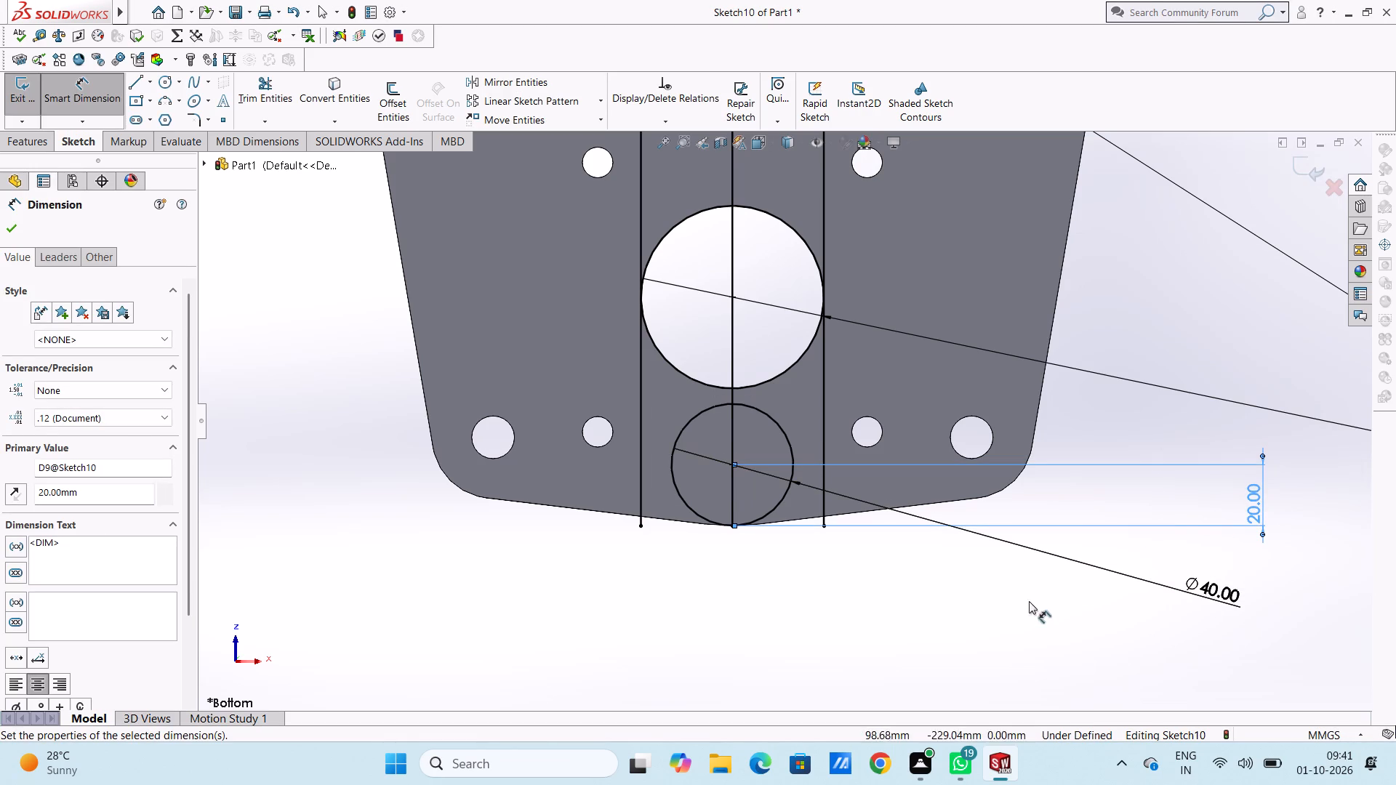
click(1014, 612)
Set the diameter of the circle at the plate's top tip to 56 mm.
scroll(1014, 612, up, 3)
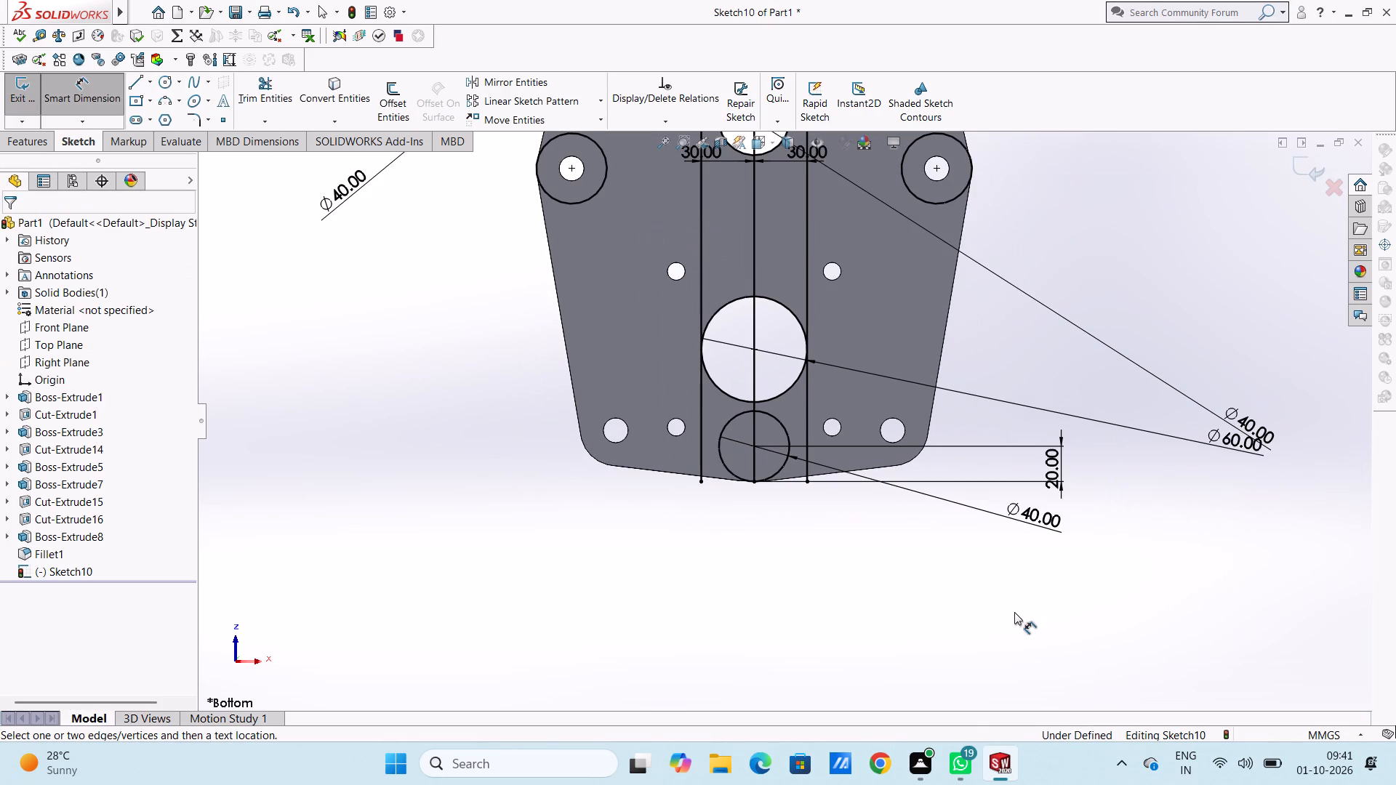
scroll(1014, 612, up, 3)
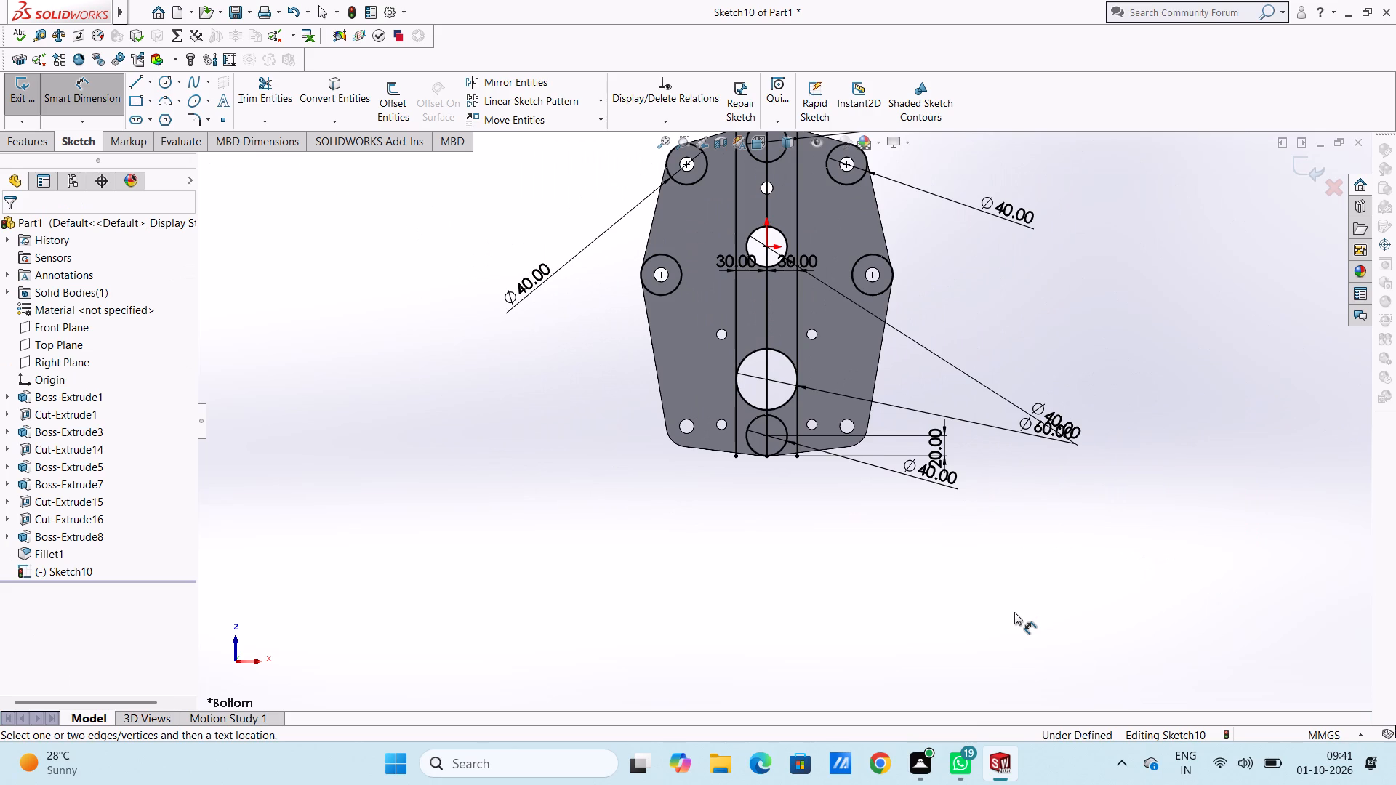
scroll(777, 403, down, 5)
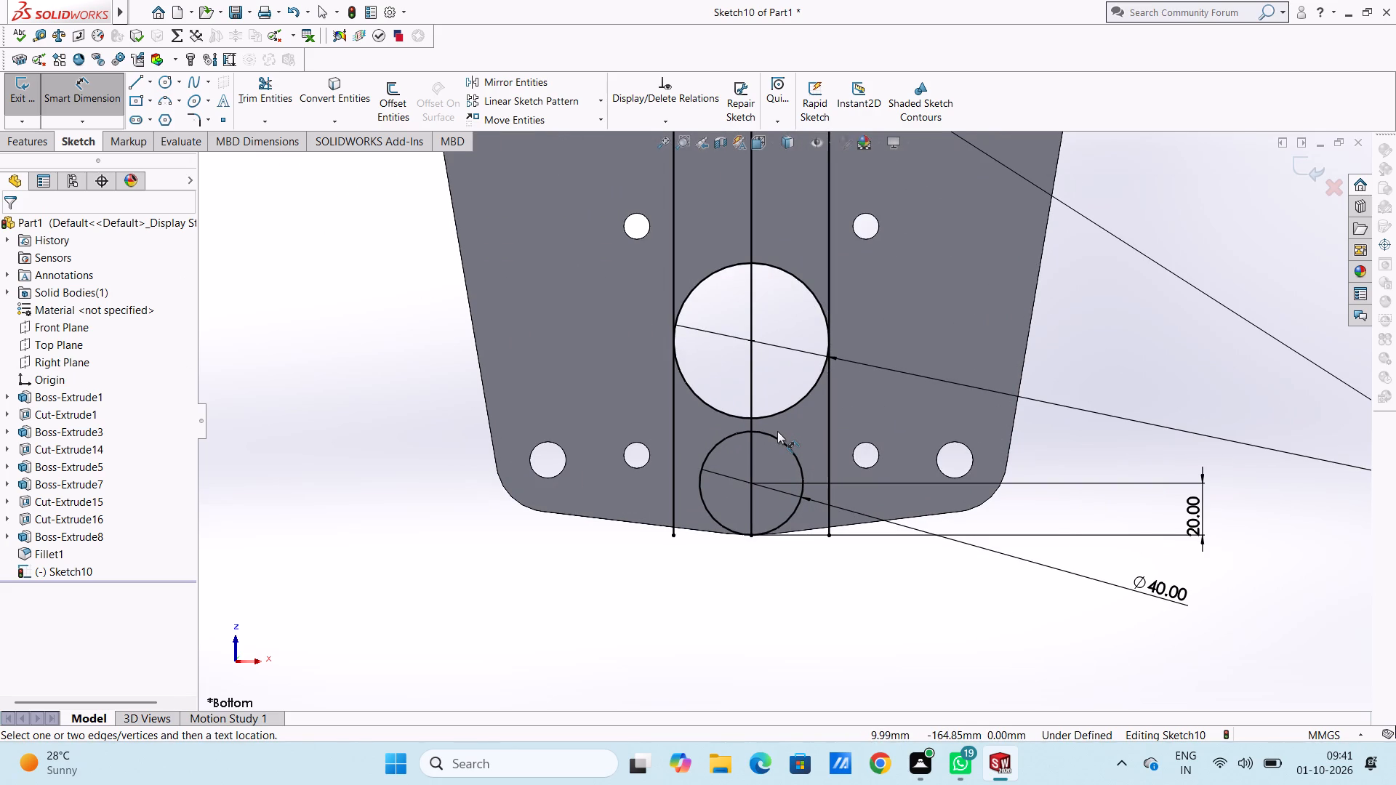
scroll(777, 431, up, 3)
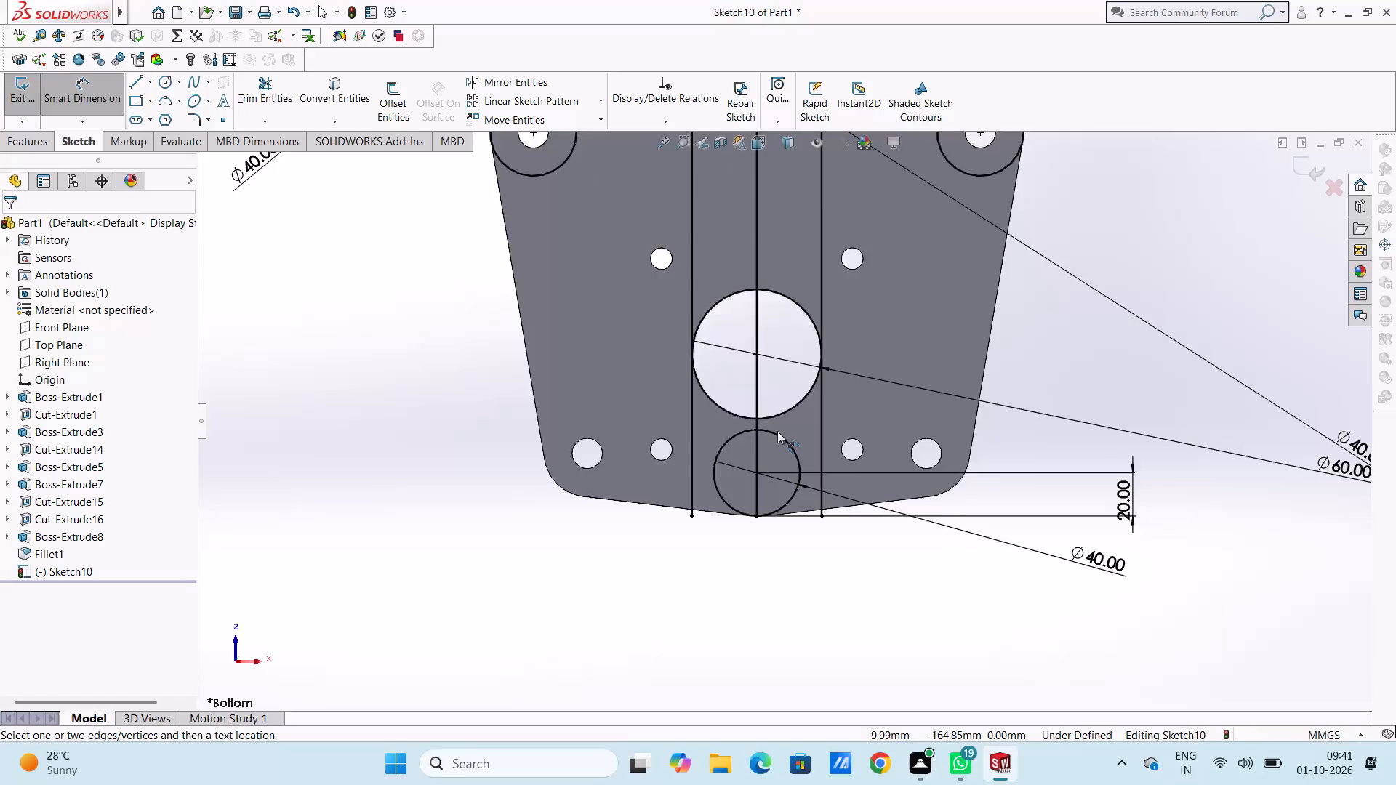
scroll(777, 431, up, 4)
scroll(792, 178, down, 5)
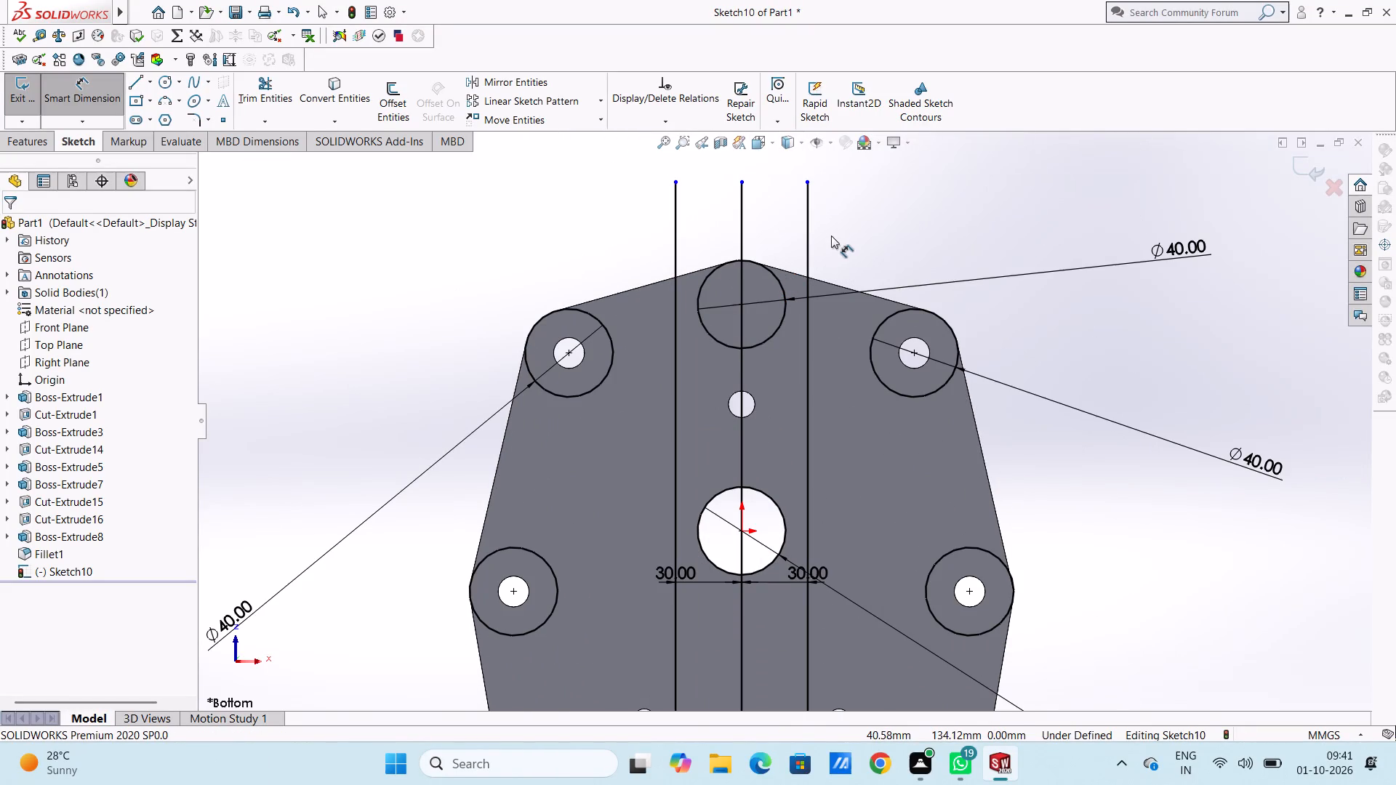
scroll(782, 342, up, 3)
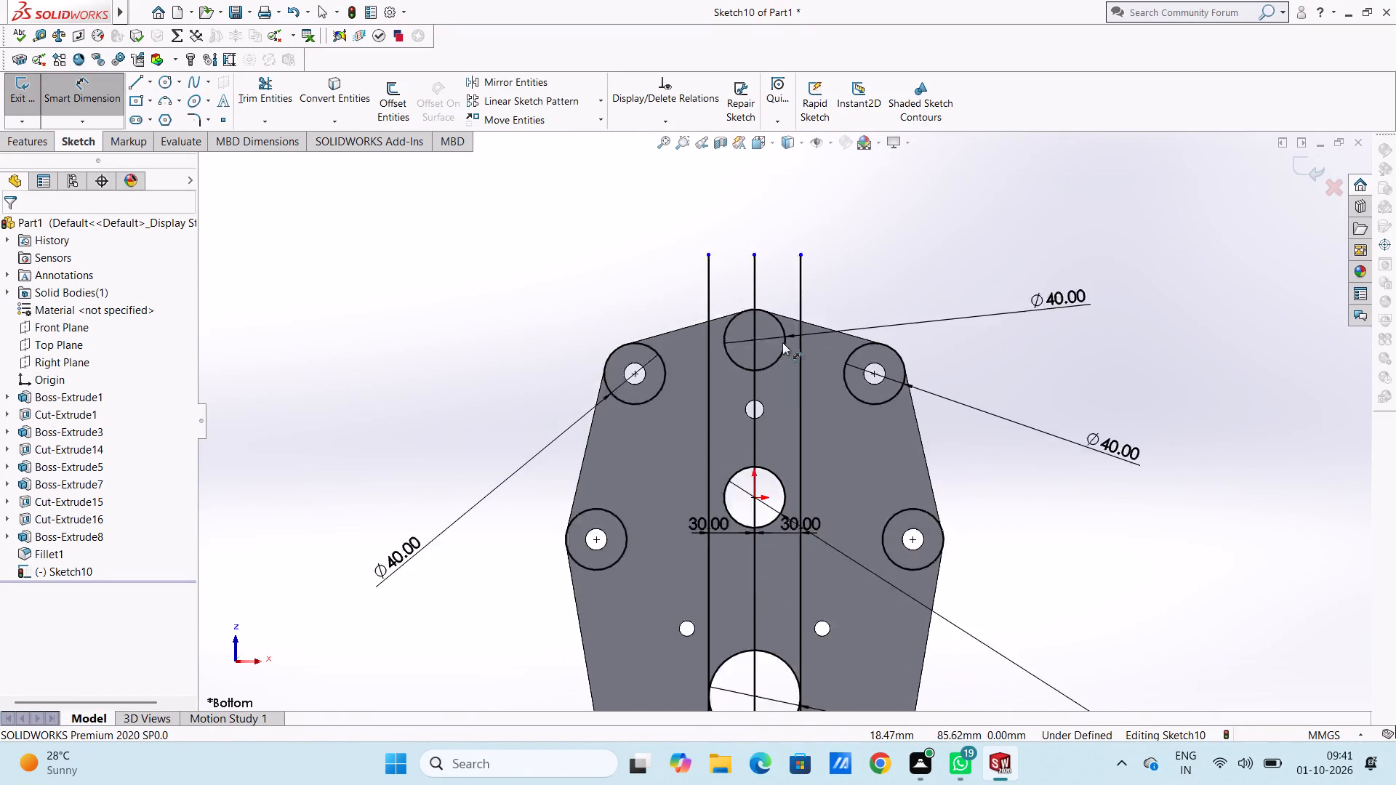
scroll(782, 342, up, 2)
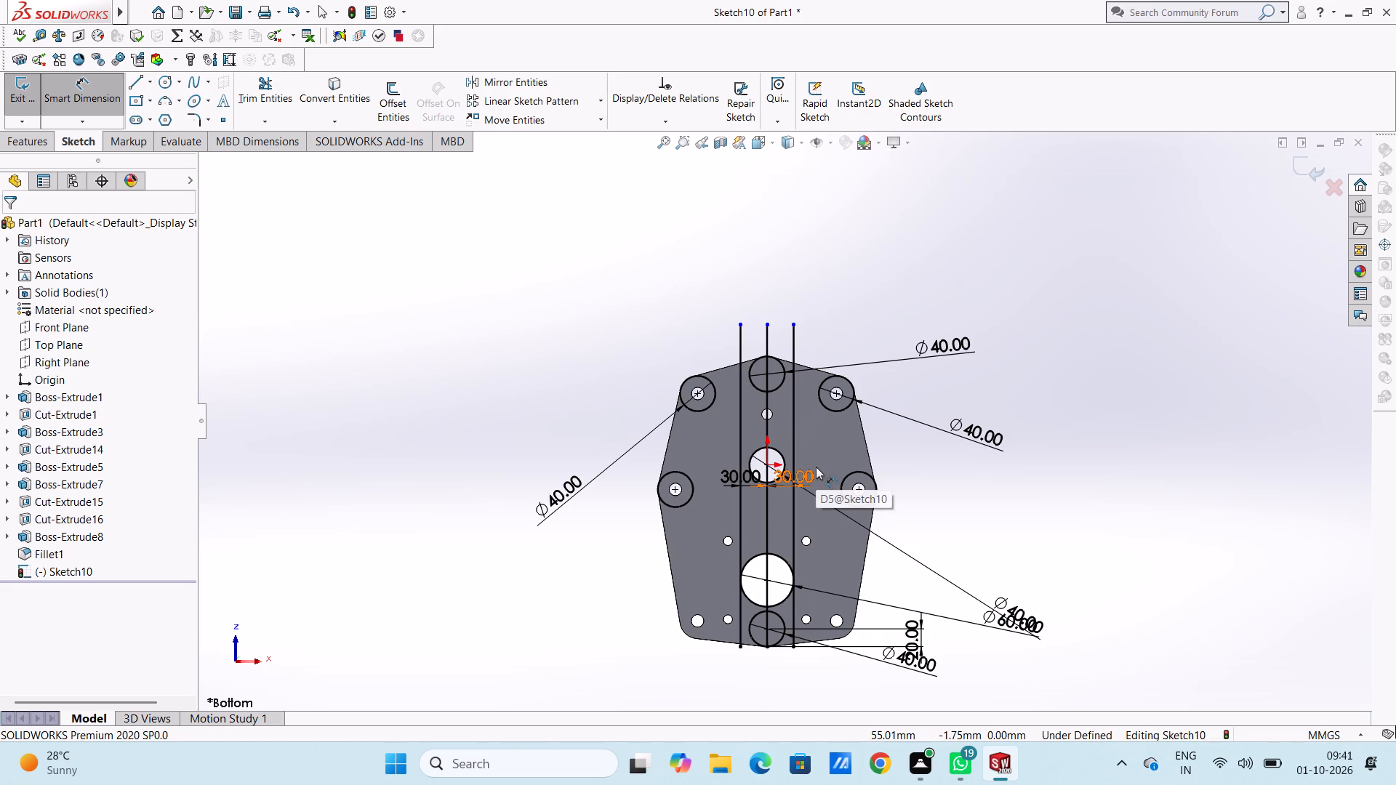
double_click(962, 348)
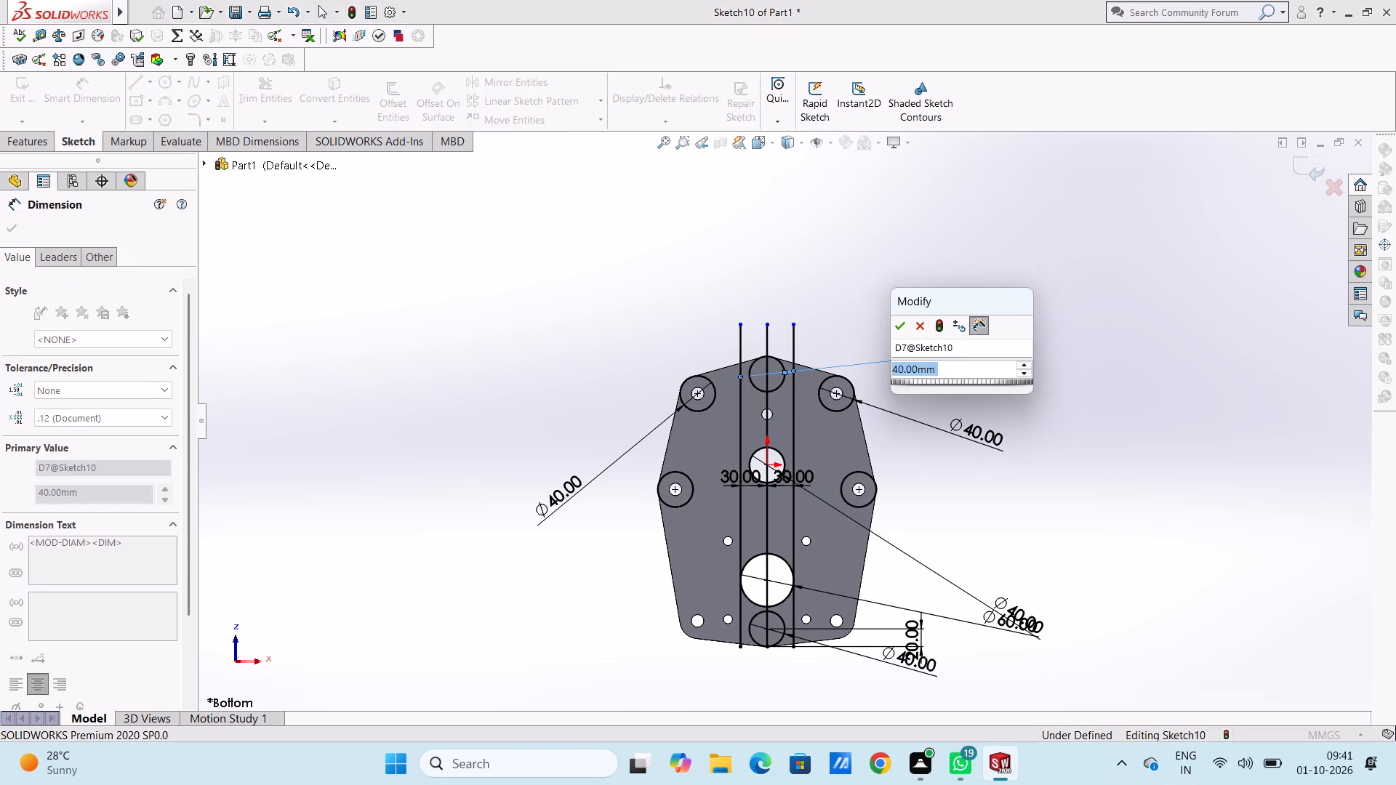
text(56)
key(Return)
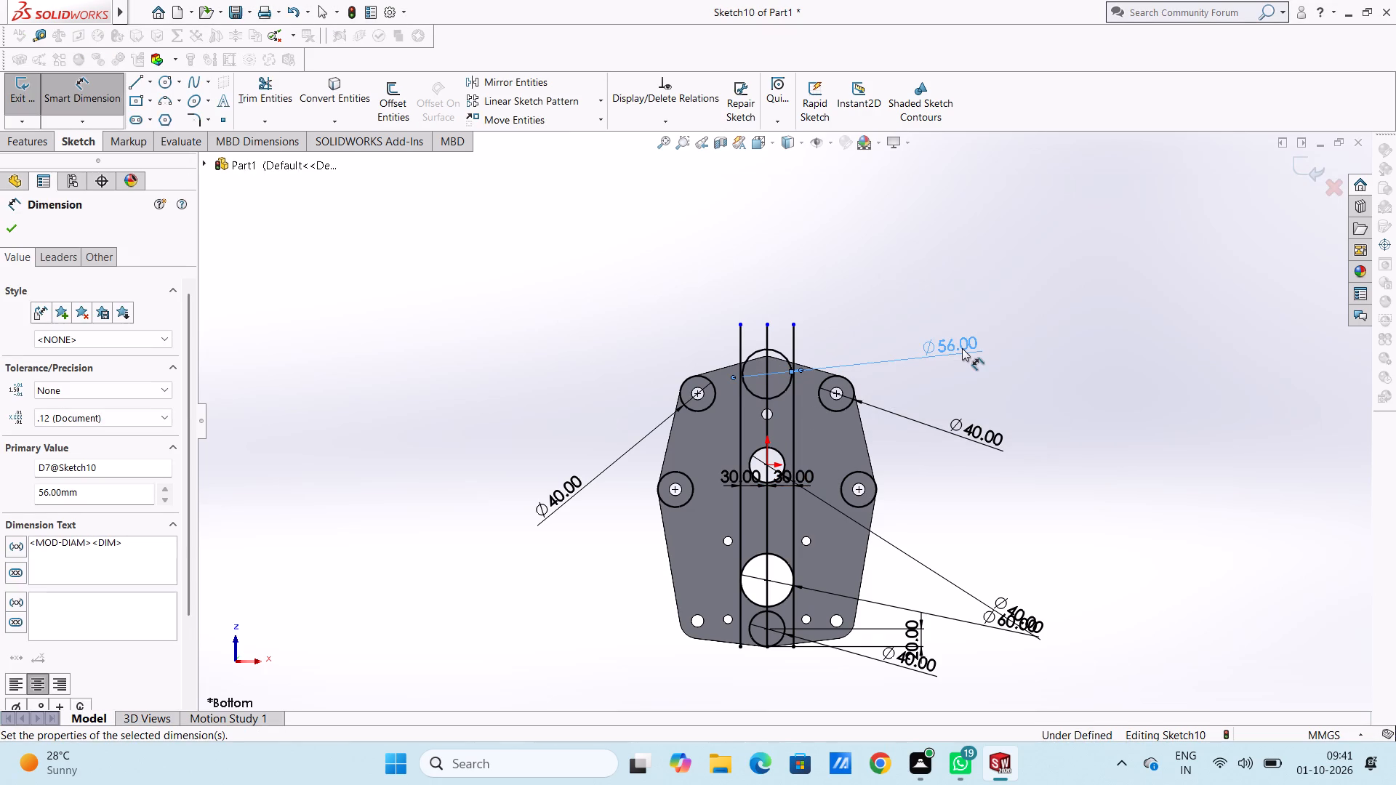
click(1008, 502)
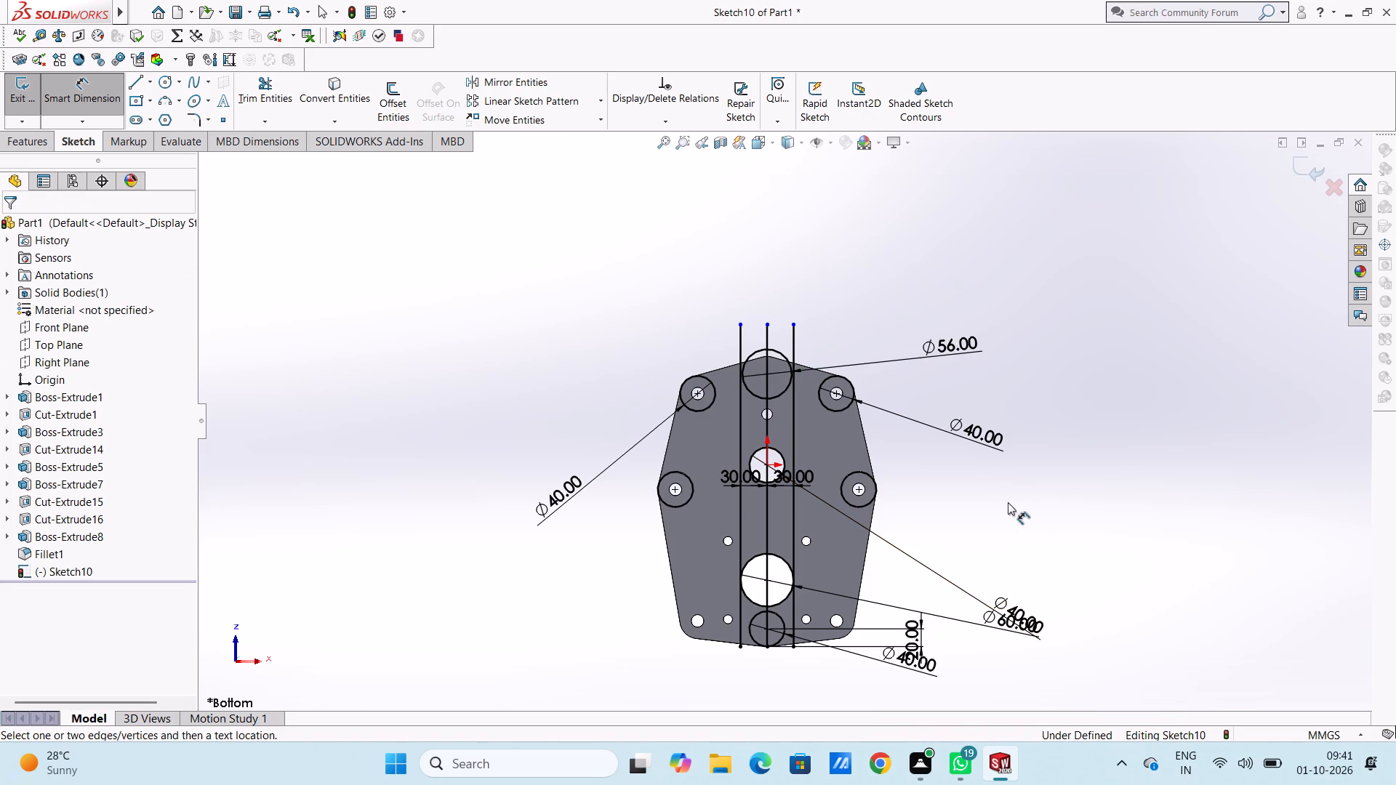
Set the diameter of the circle at the plate's top tip to 60 mm.
scroll(798, 406, down, 5)
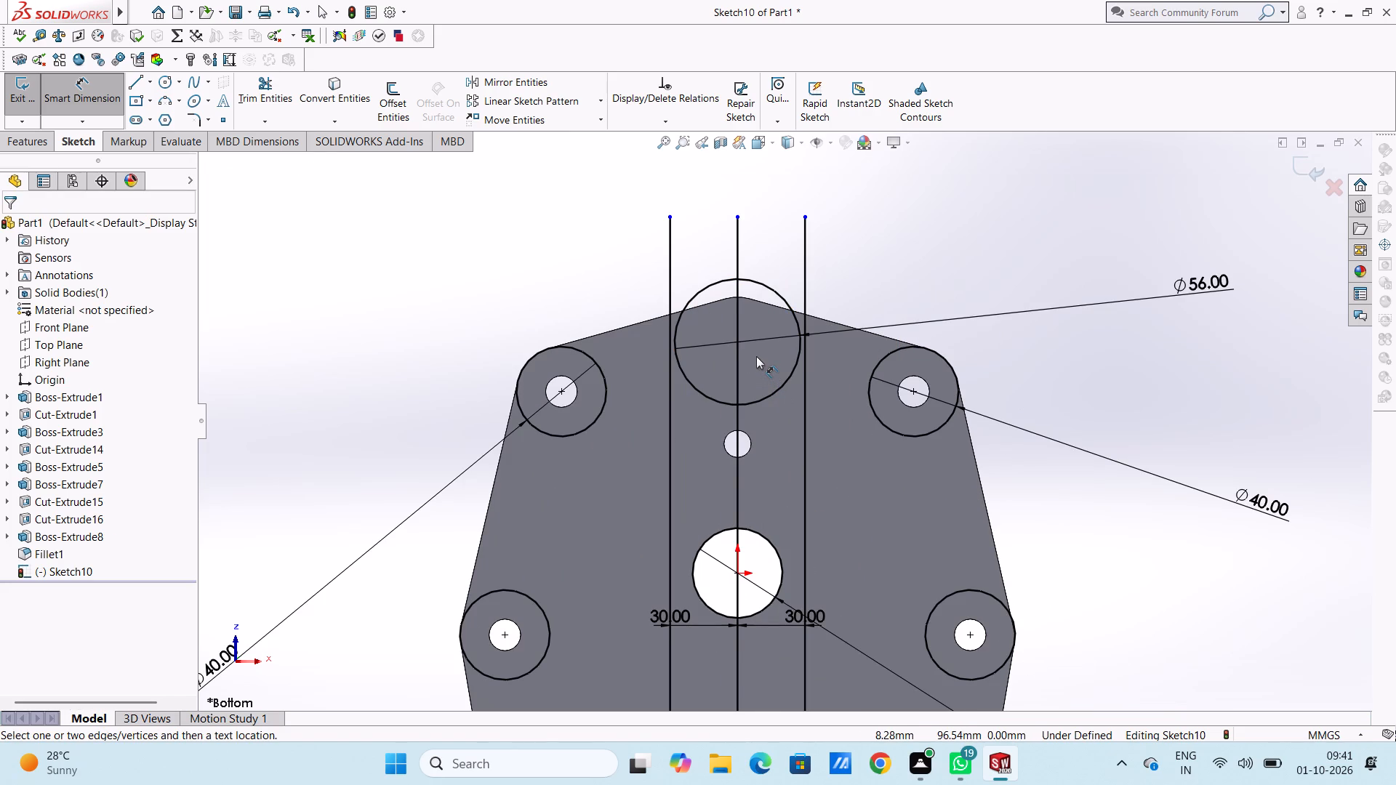
scroll(756, 356, down, 2)
scroll(756, 356, up, 5)
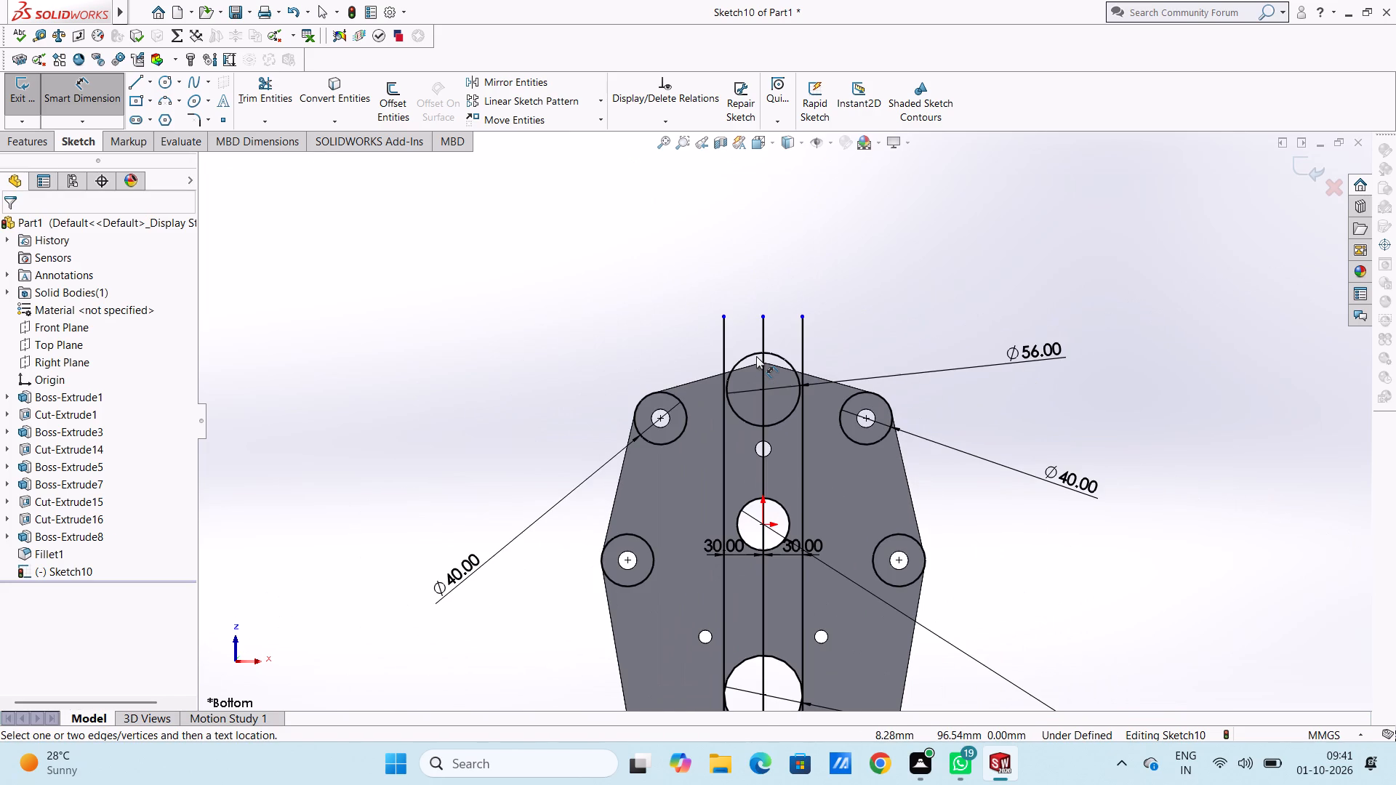
double_click(1032, 357)
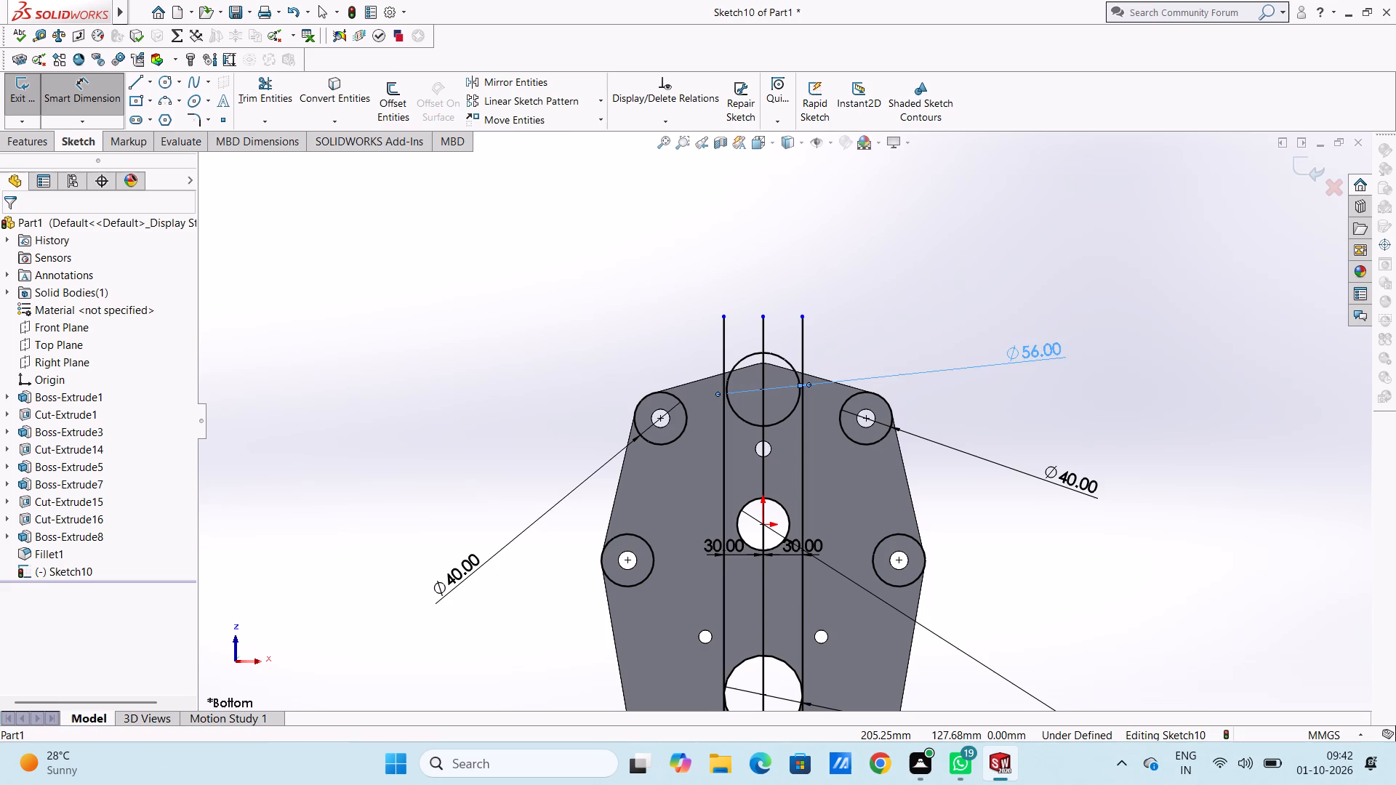
text(60)
key(Return)
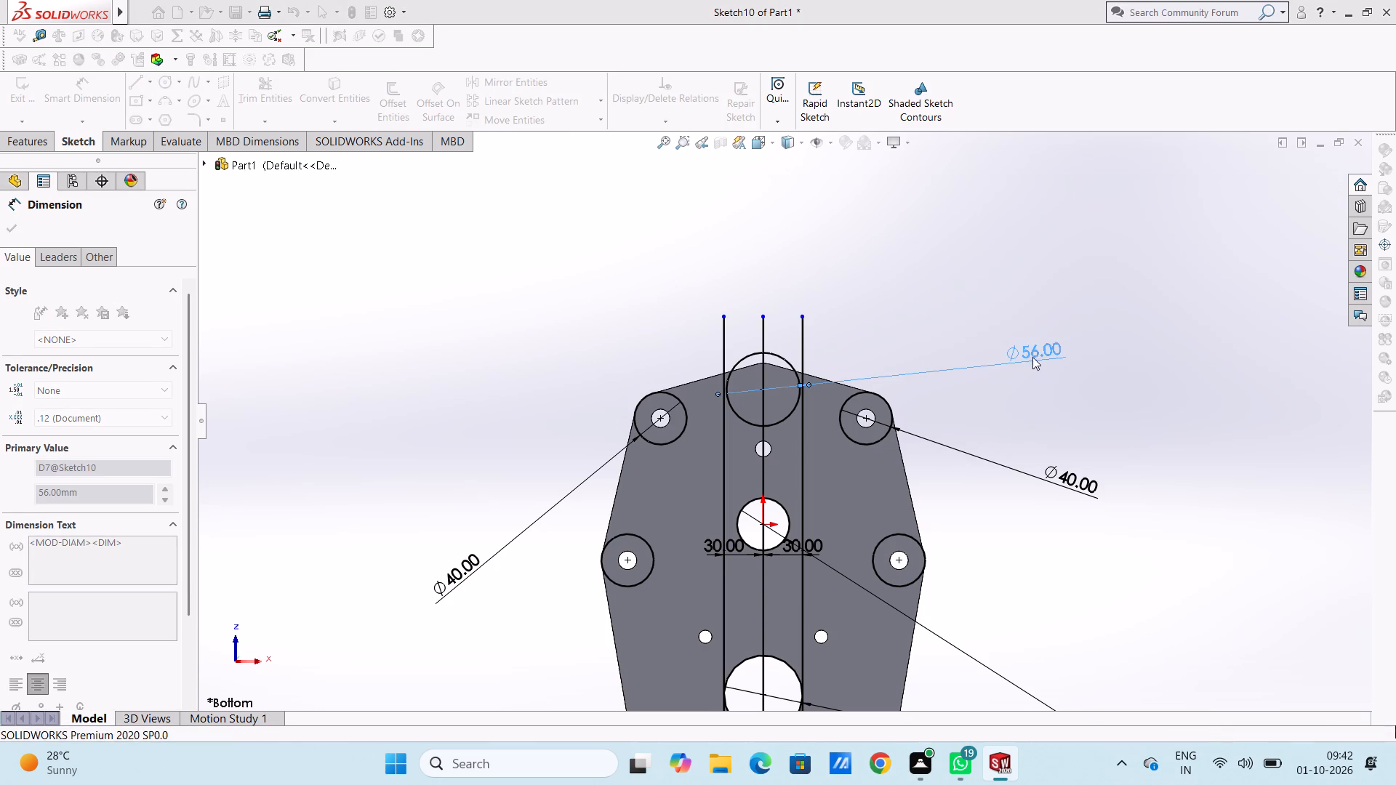
click(939, 315)
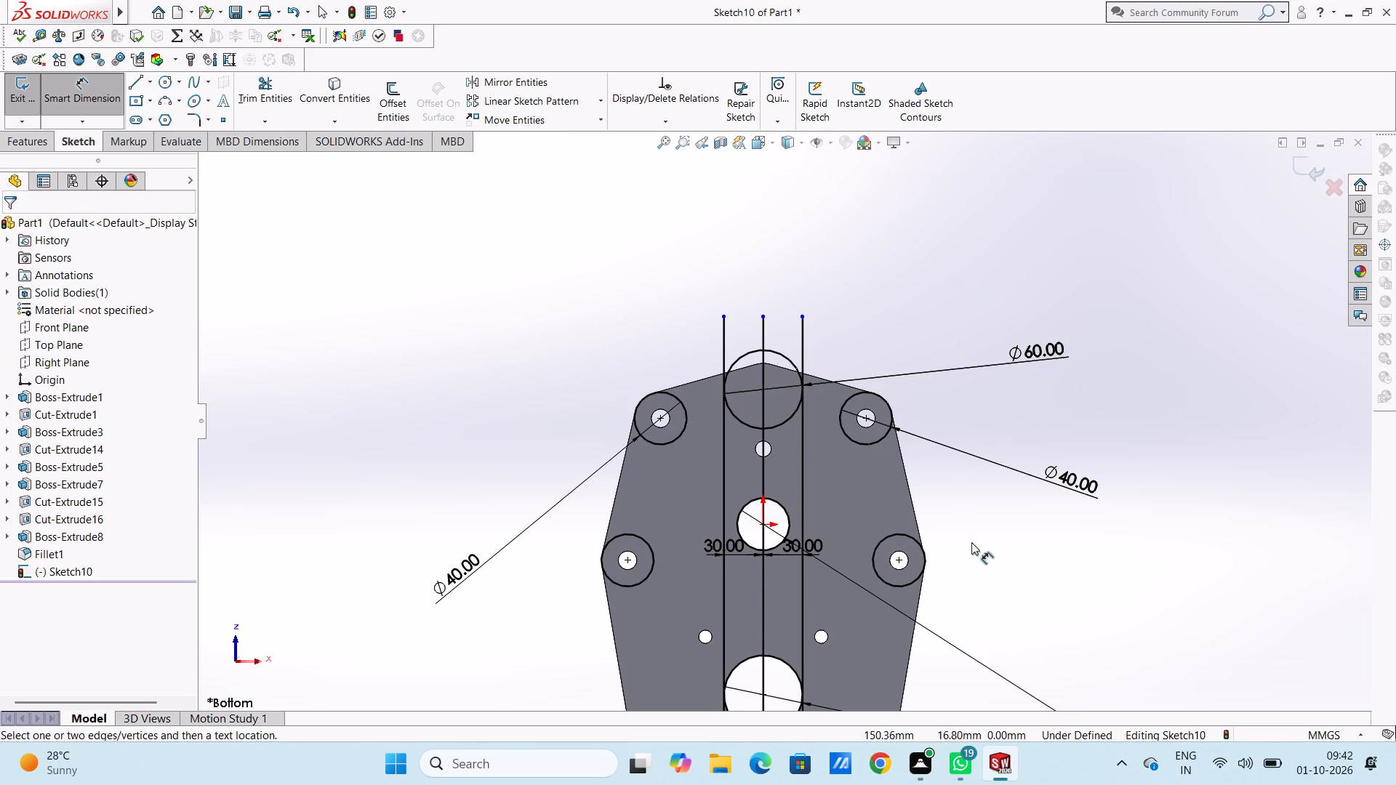
Move the bottom circle's diameter dimension farther from the plate and set it to 60 mm.
scroll(972, 543, up, 4)
scroll(858, 638, down, 5)
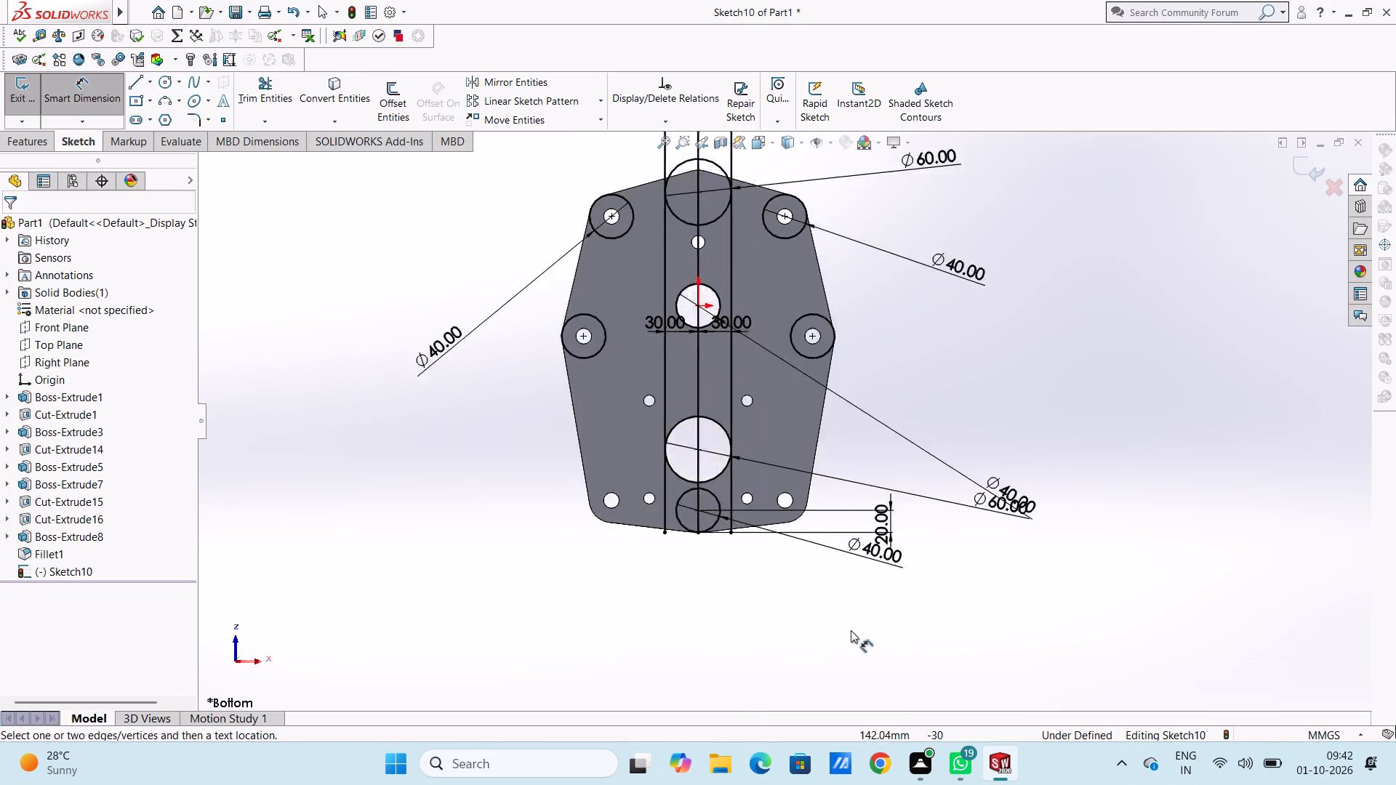
drag(872, 496, 1091, 616)
click(896, 675)
double_click(1104, 622)
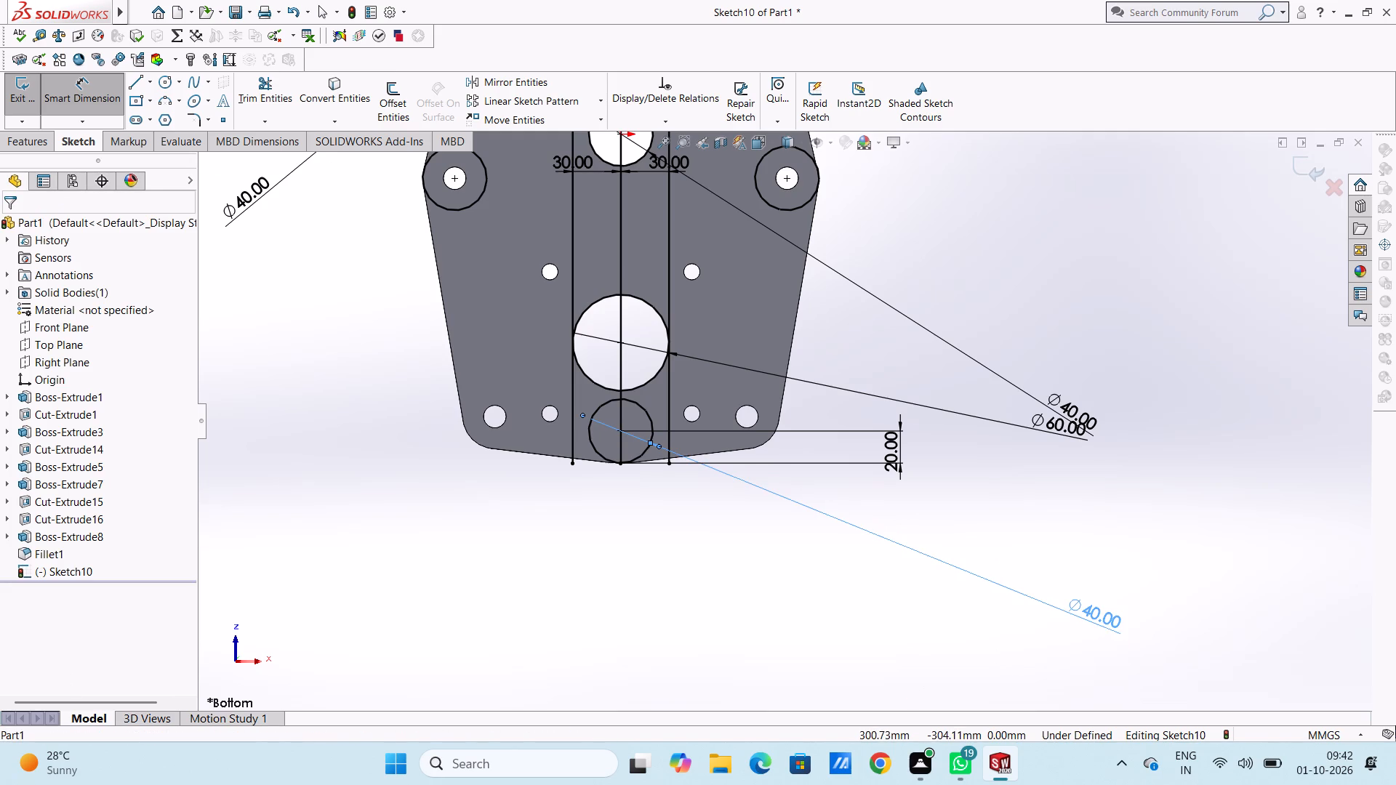
text(60)
key(Return)
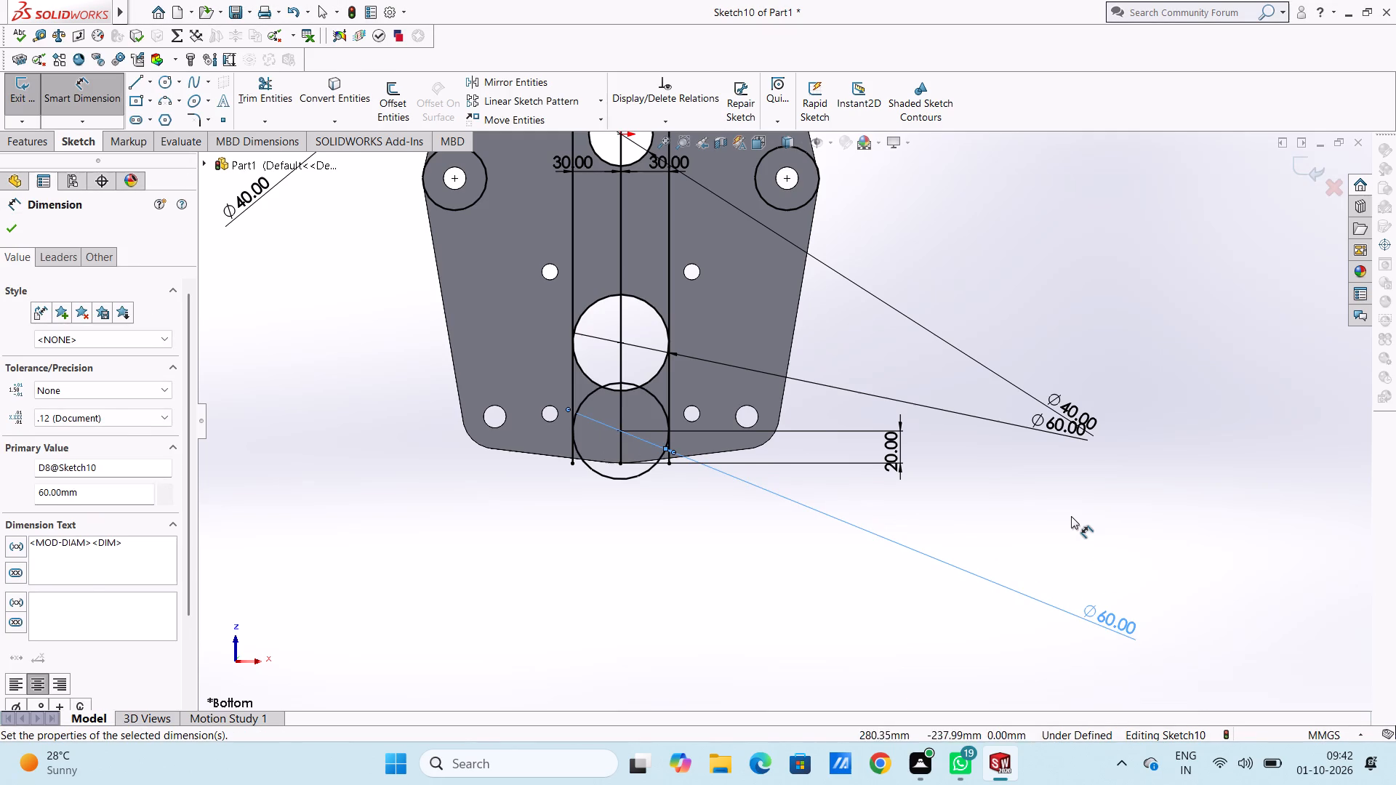
click(1071, 516)
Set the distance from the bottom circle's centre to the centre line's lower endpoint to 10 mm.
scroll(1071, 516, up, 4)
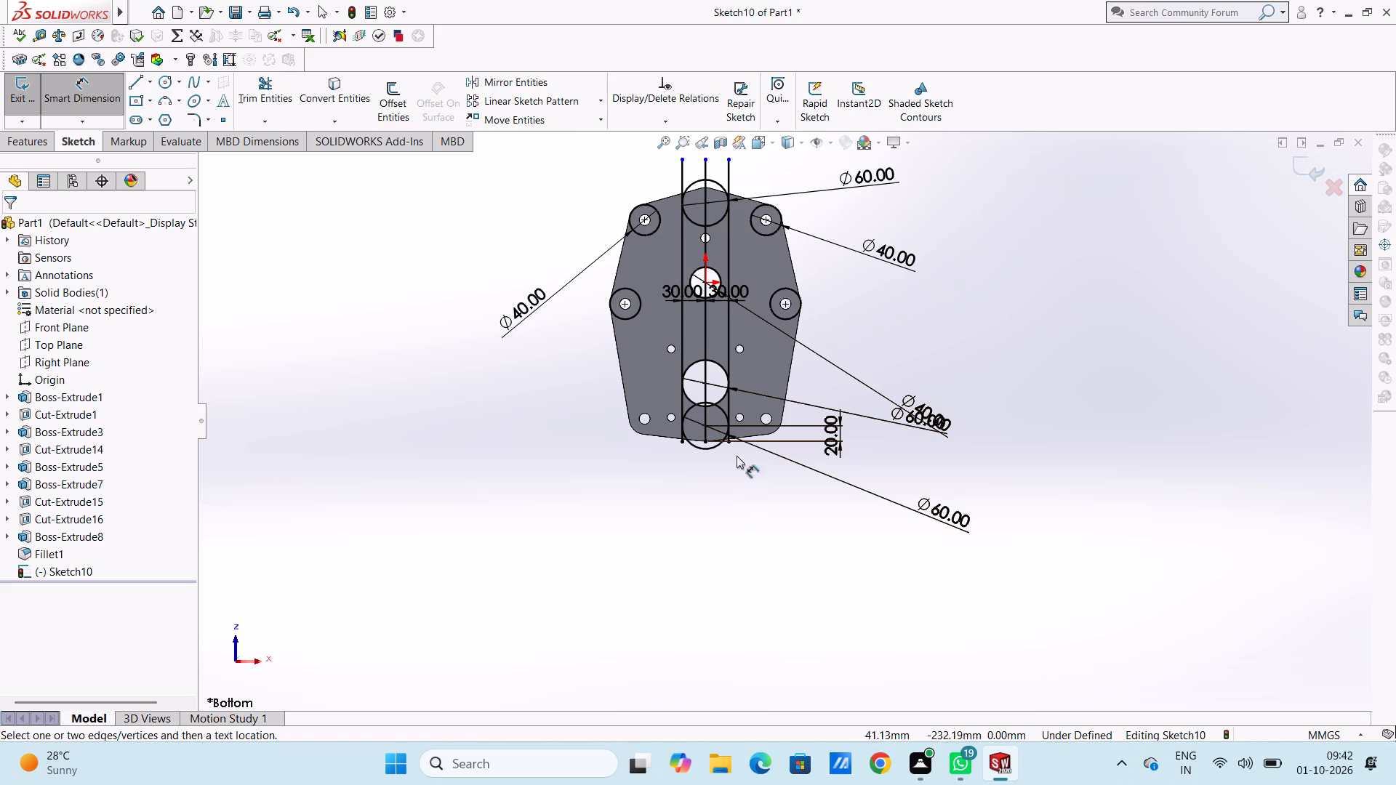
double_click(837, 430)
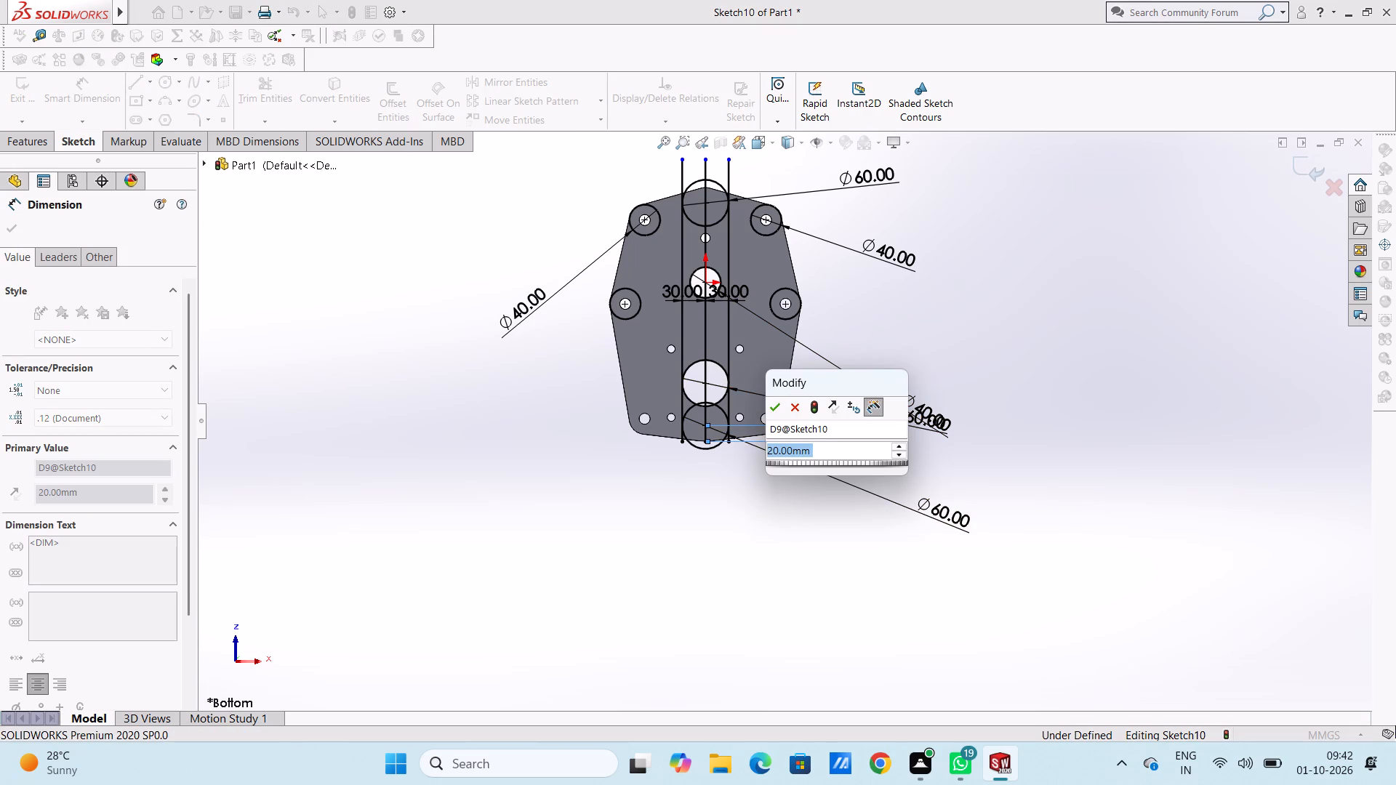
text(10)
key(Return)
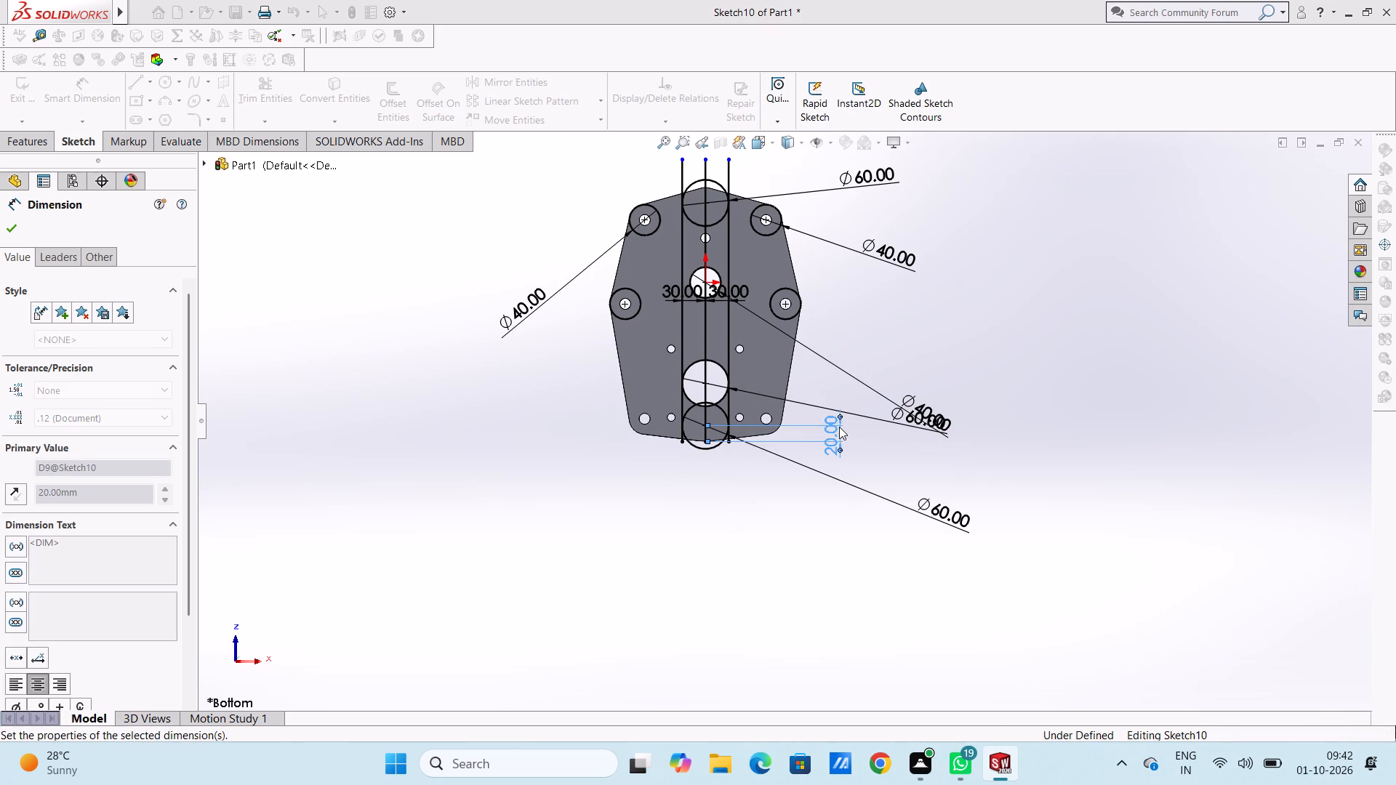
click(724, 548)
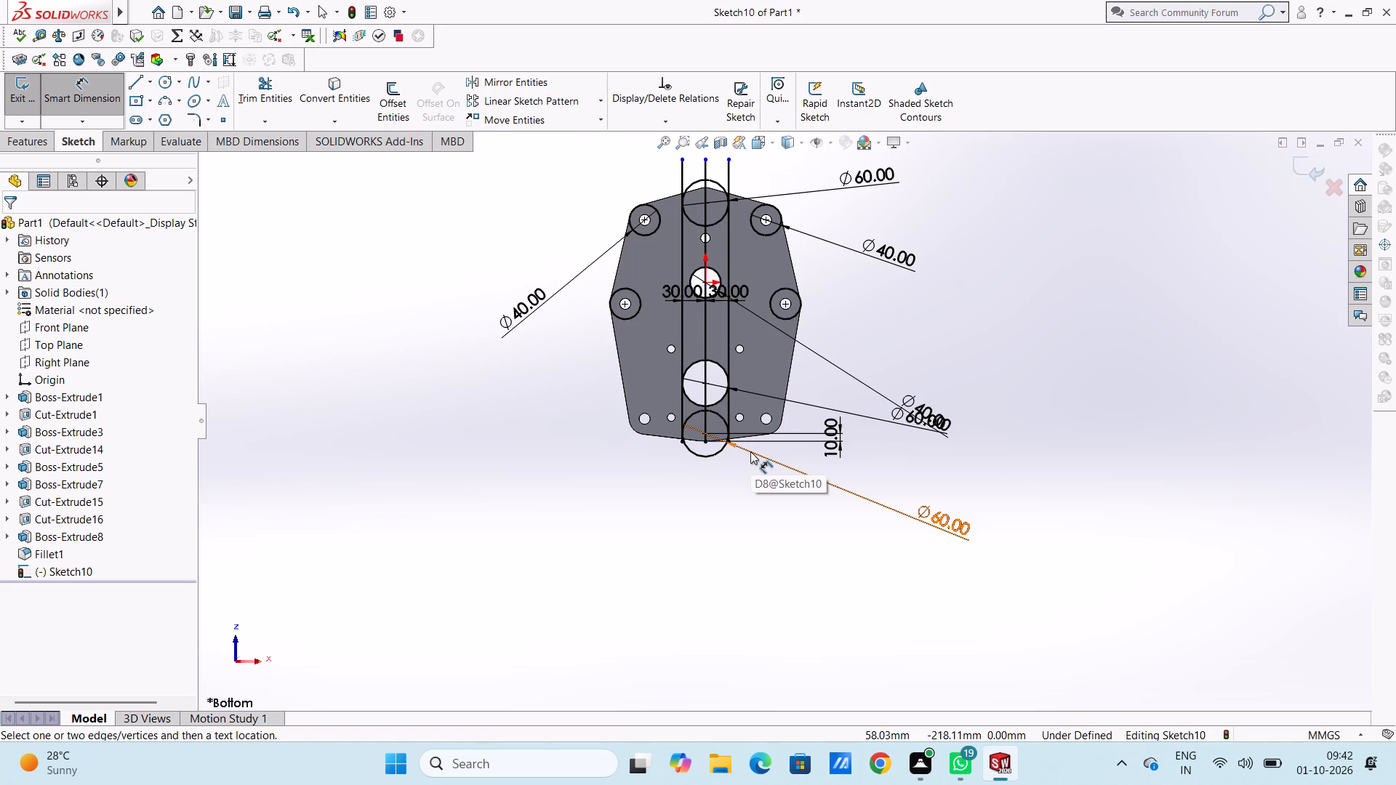
Set the distance from the bottom circle's centre to the centre line's lower endpoint to 0 mm.
scroll(750, 451, down, 4)
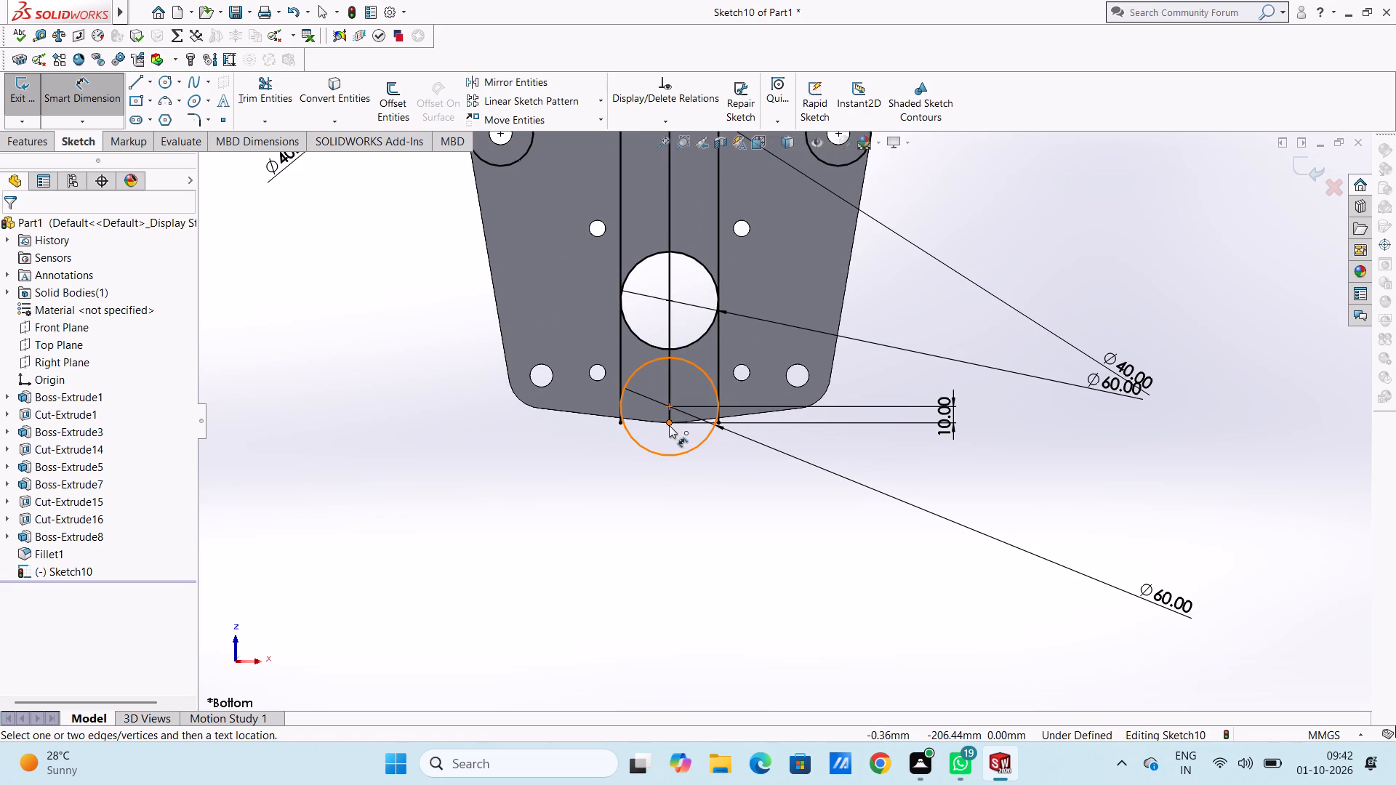
double_click(955, 409)
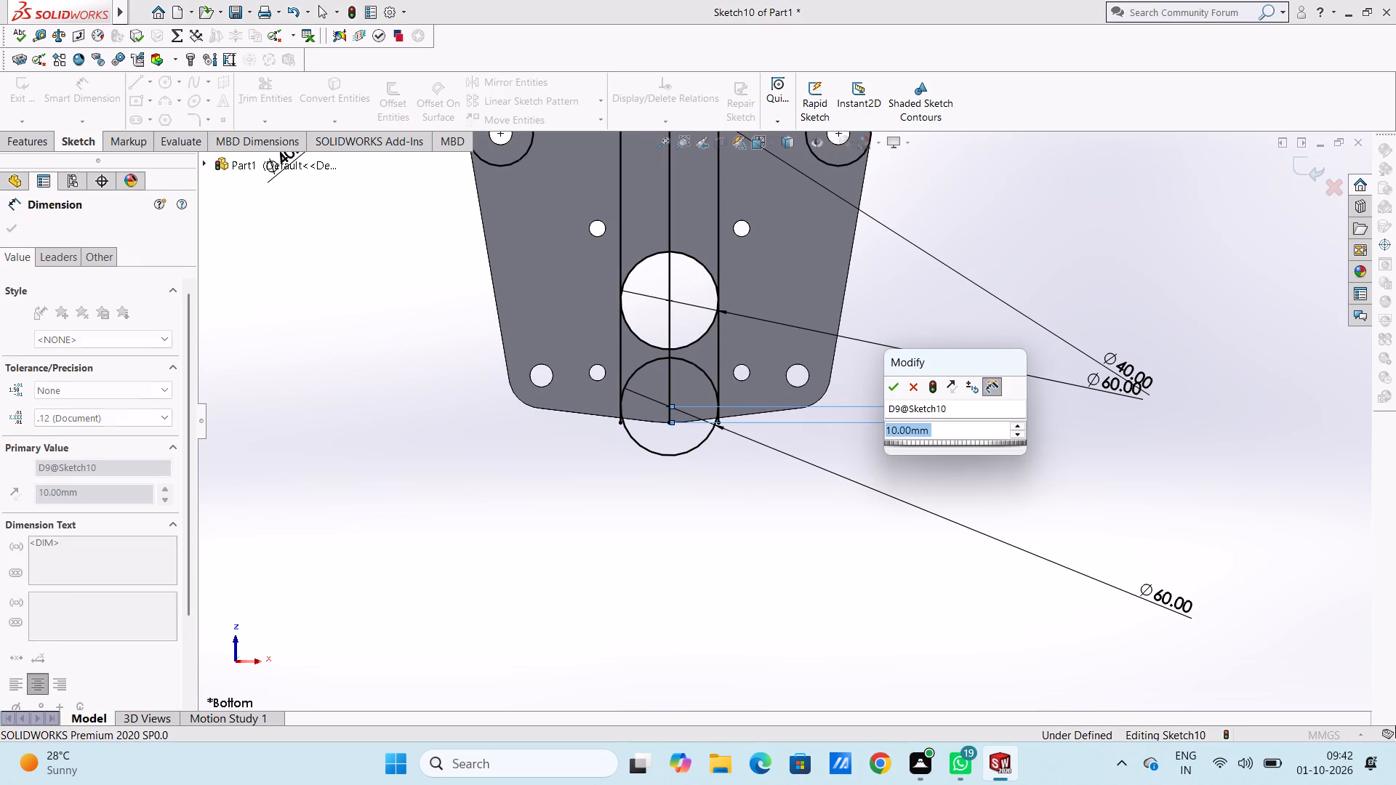
key(0)
key(Return)
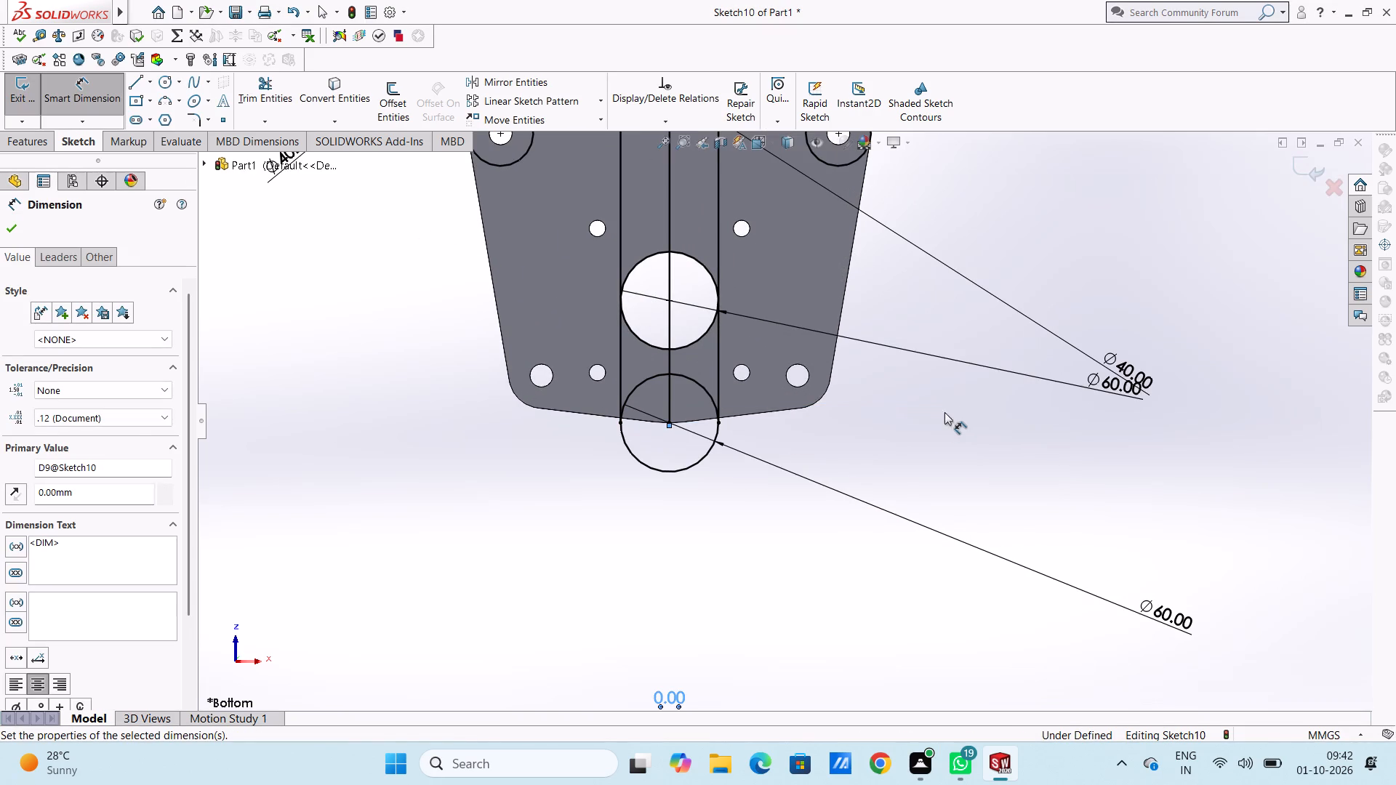
click(917, 444)
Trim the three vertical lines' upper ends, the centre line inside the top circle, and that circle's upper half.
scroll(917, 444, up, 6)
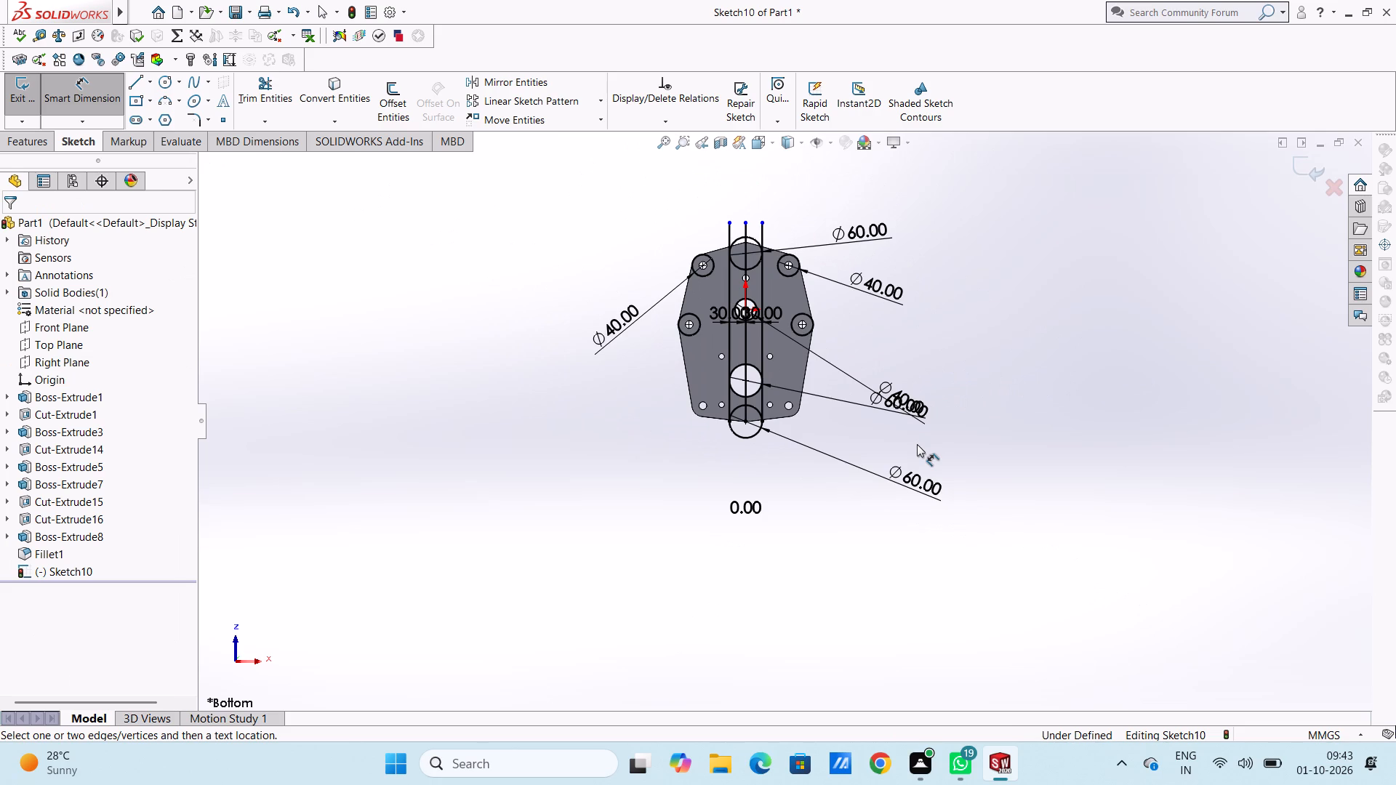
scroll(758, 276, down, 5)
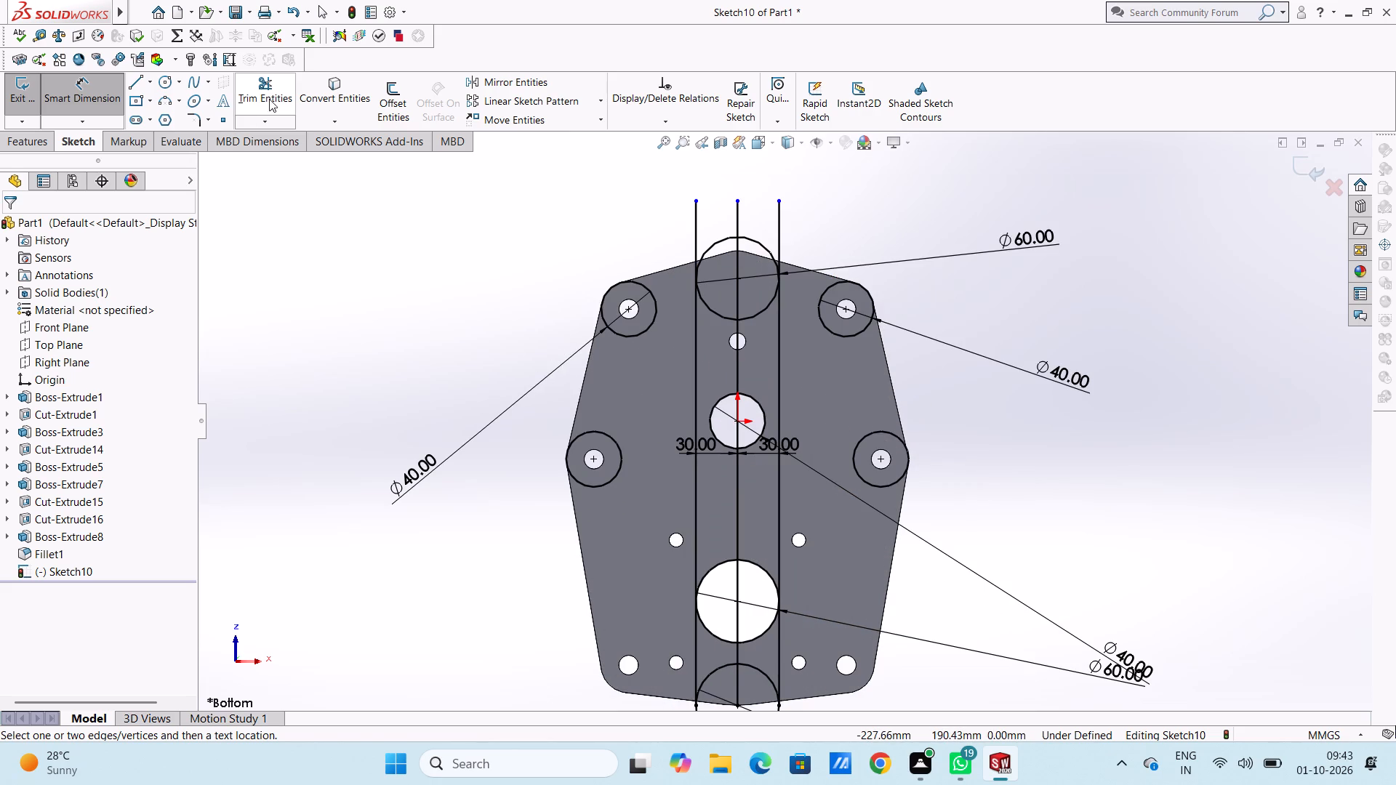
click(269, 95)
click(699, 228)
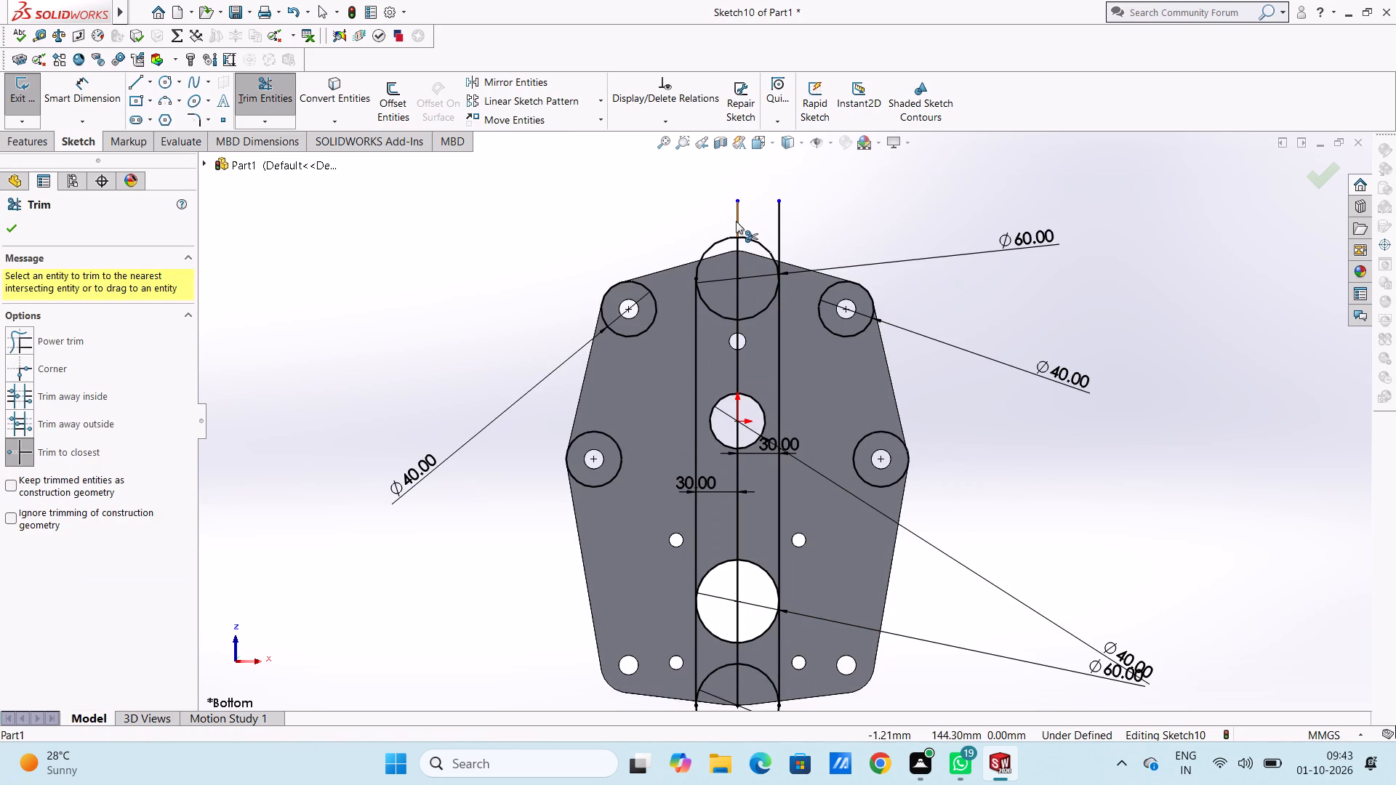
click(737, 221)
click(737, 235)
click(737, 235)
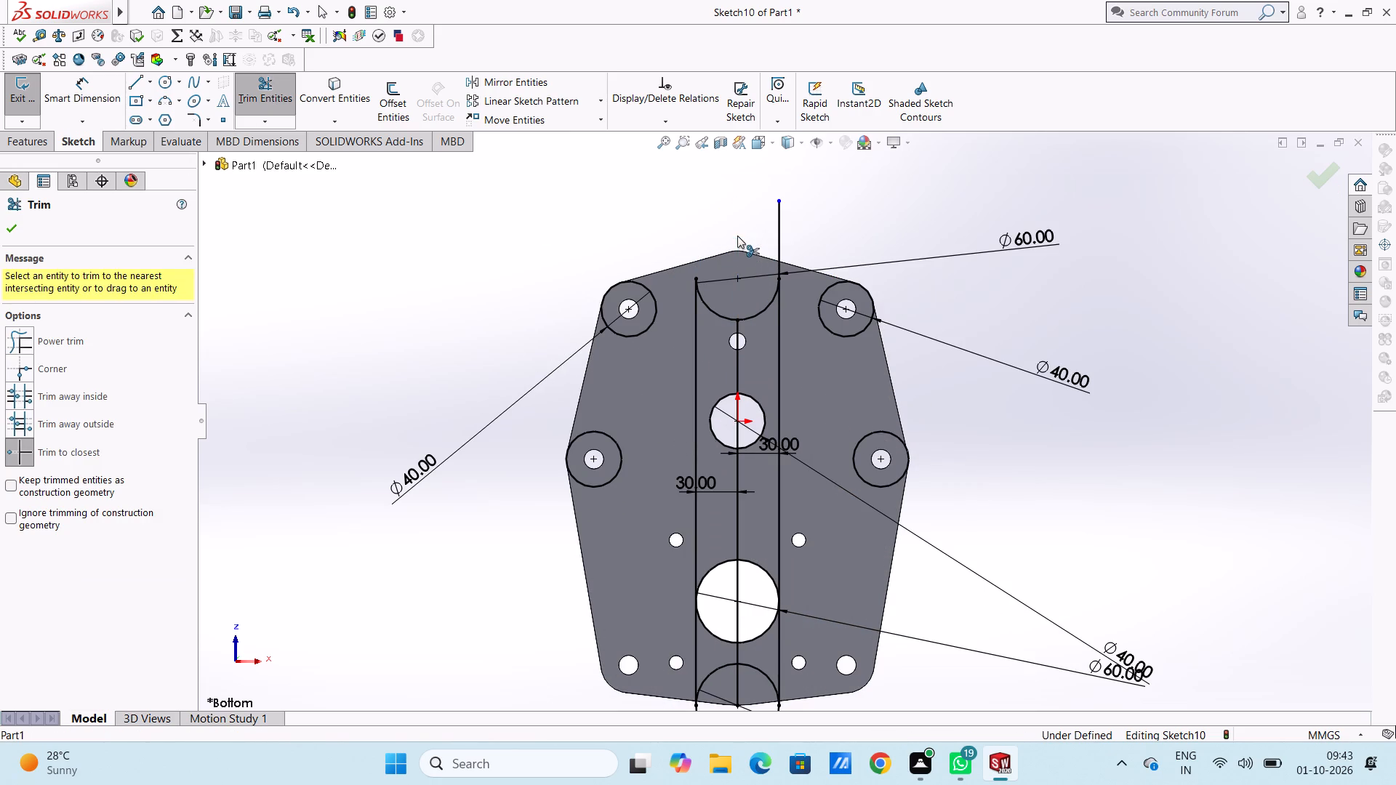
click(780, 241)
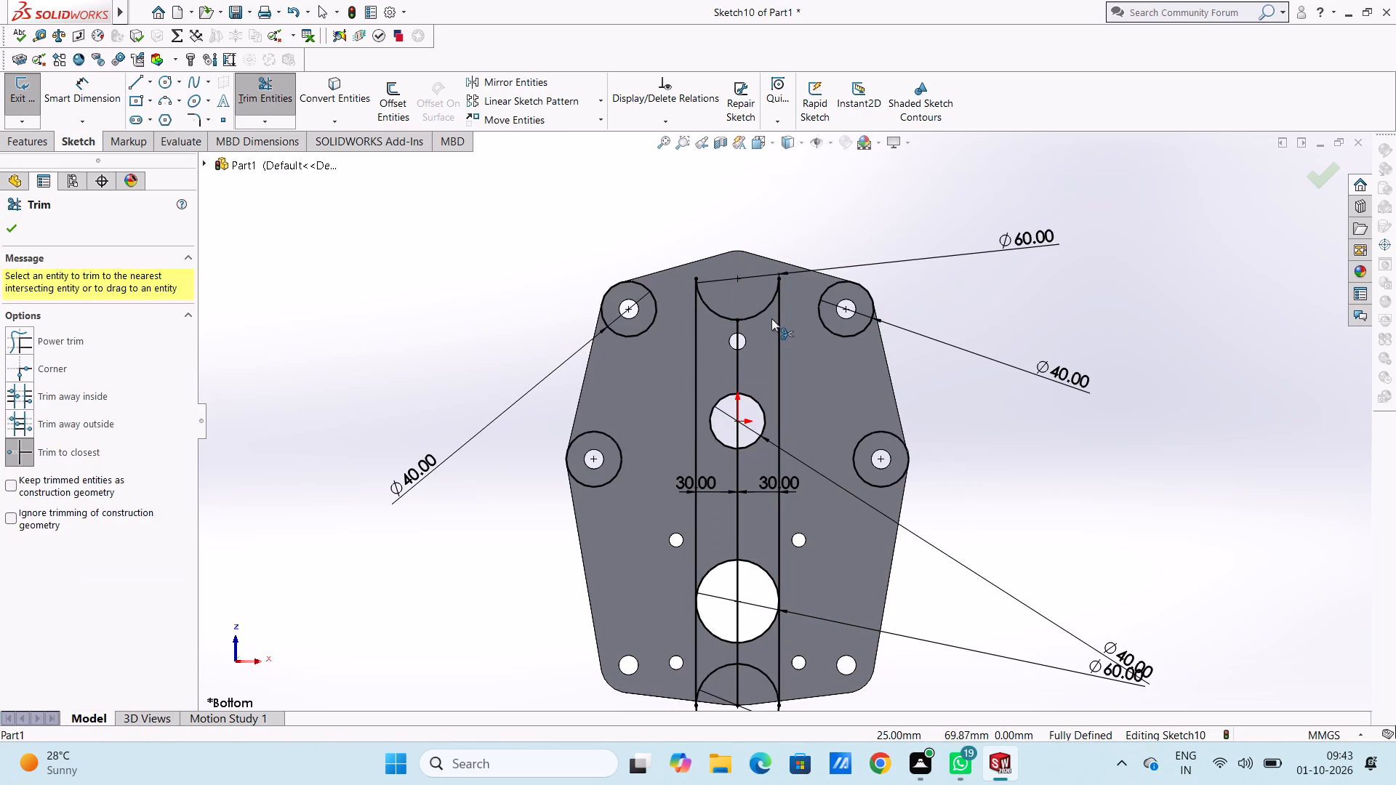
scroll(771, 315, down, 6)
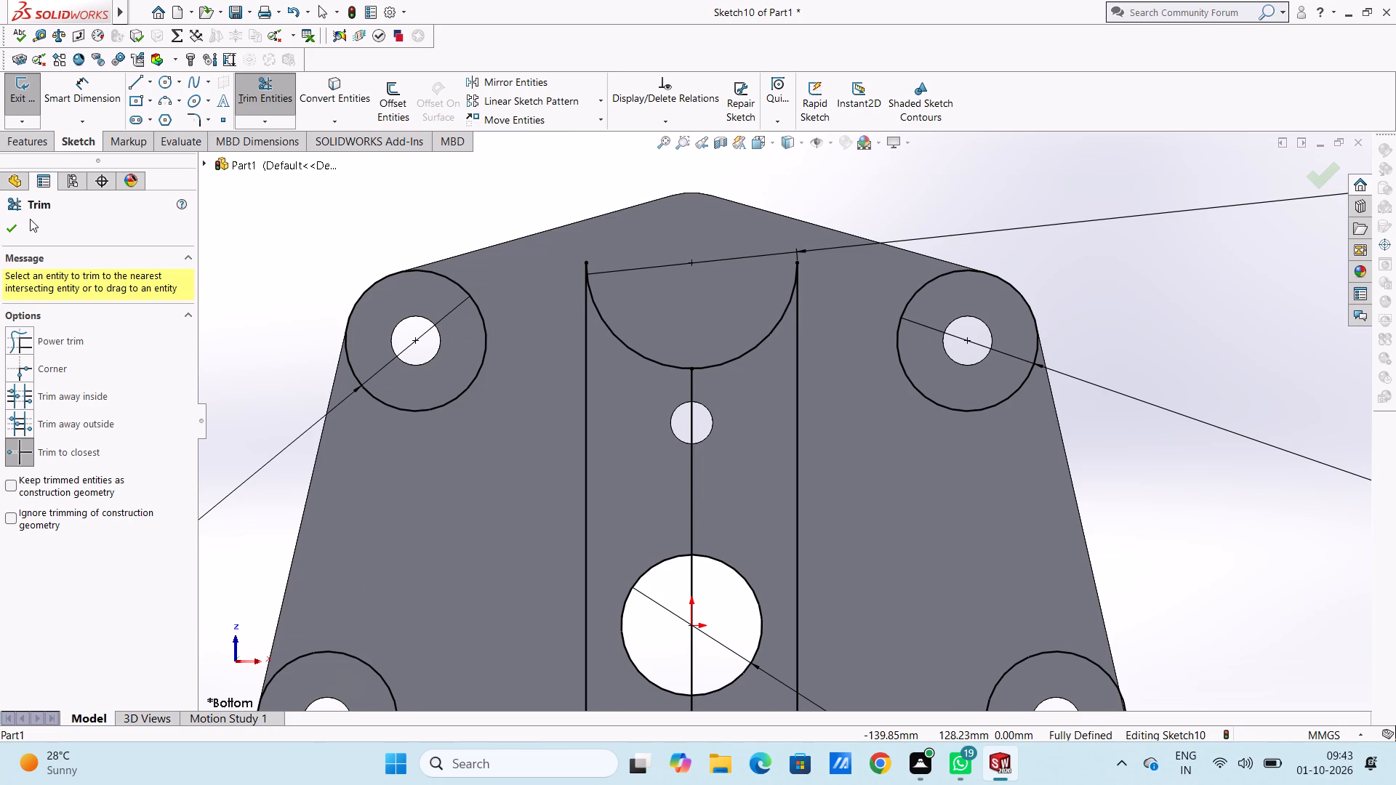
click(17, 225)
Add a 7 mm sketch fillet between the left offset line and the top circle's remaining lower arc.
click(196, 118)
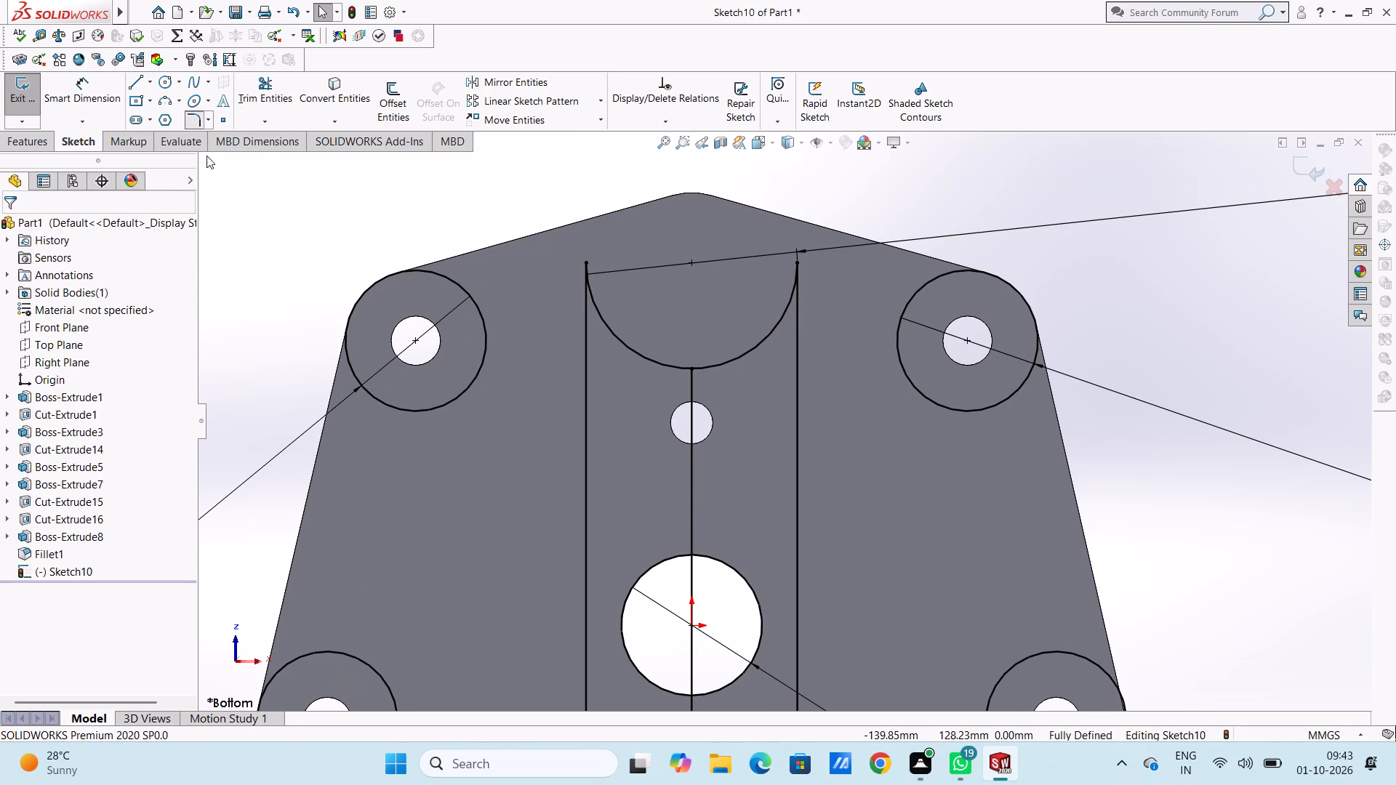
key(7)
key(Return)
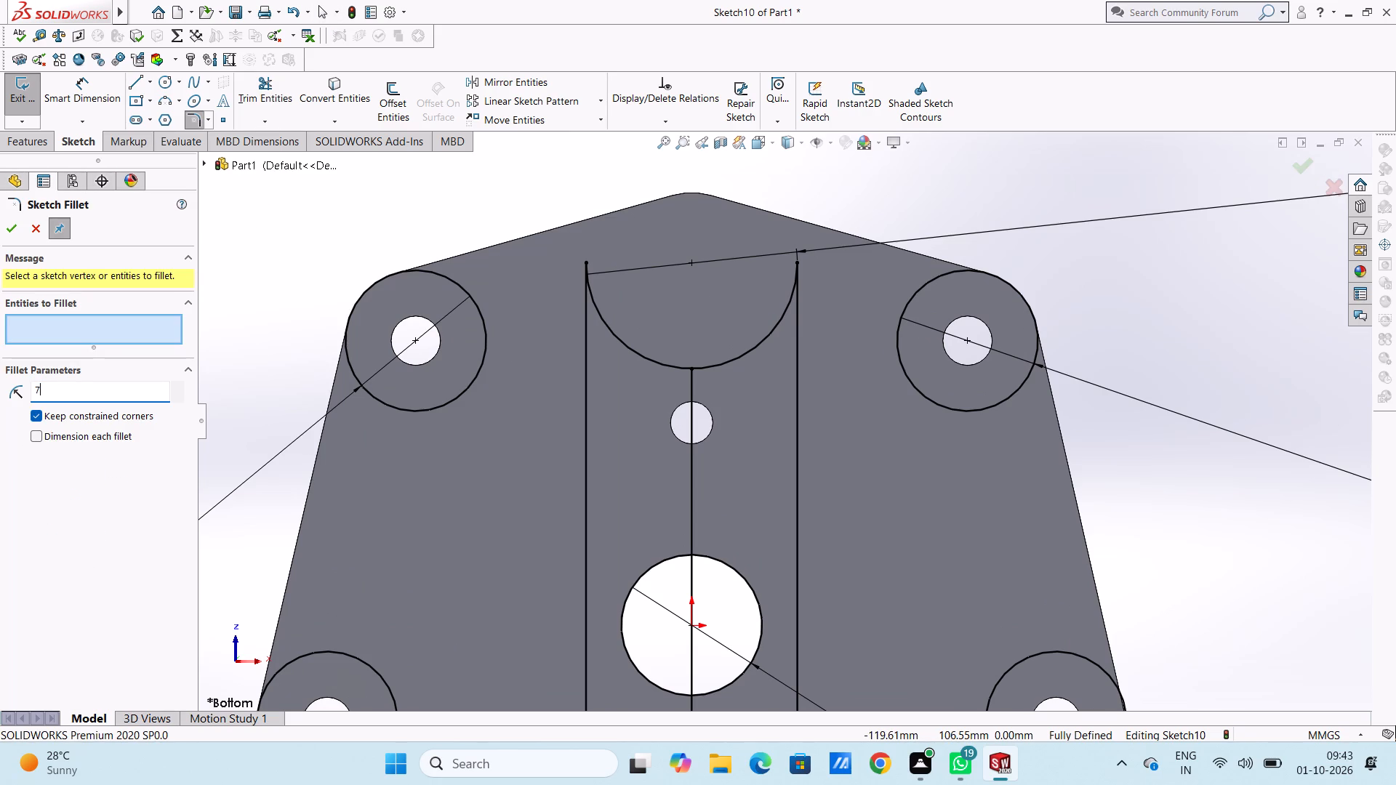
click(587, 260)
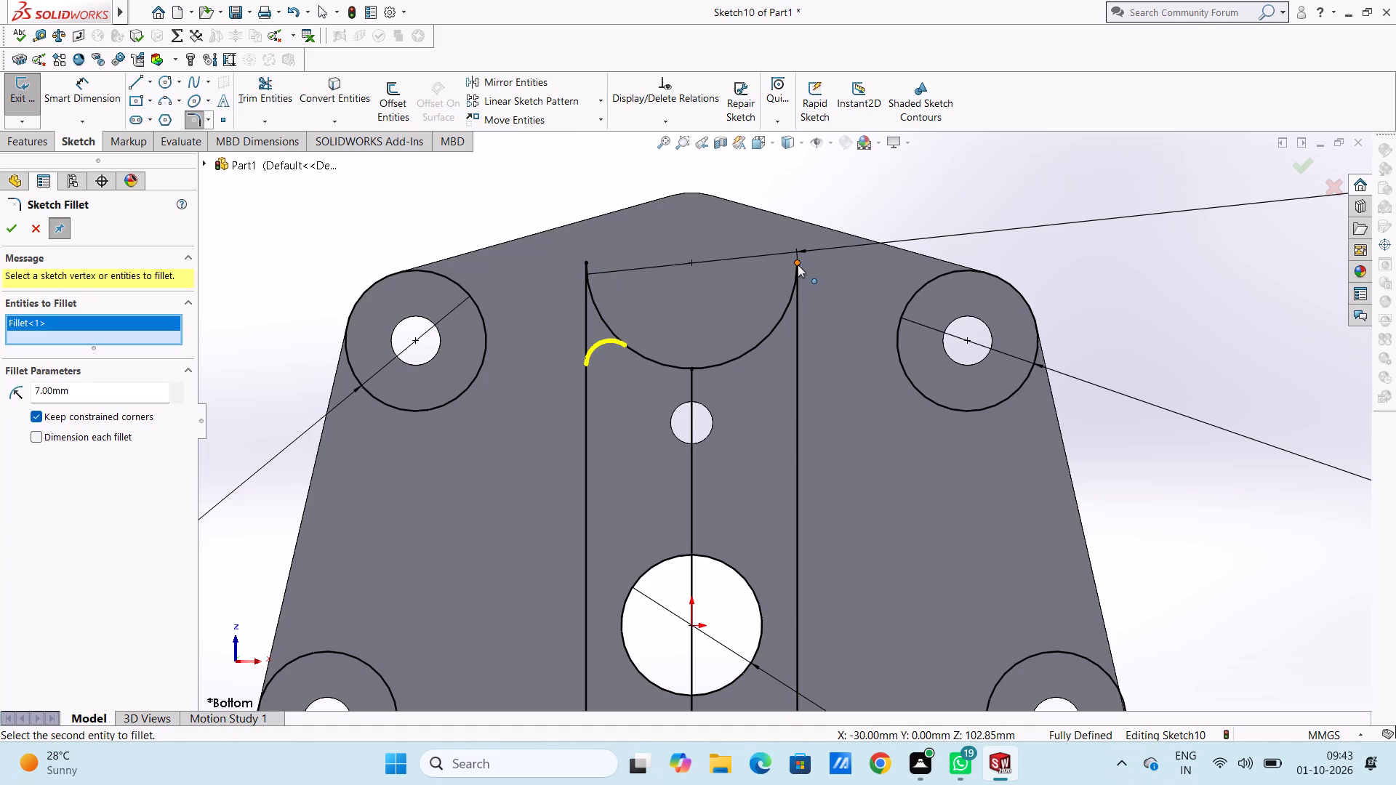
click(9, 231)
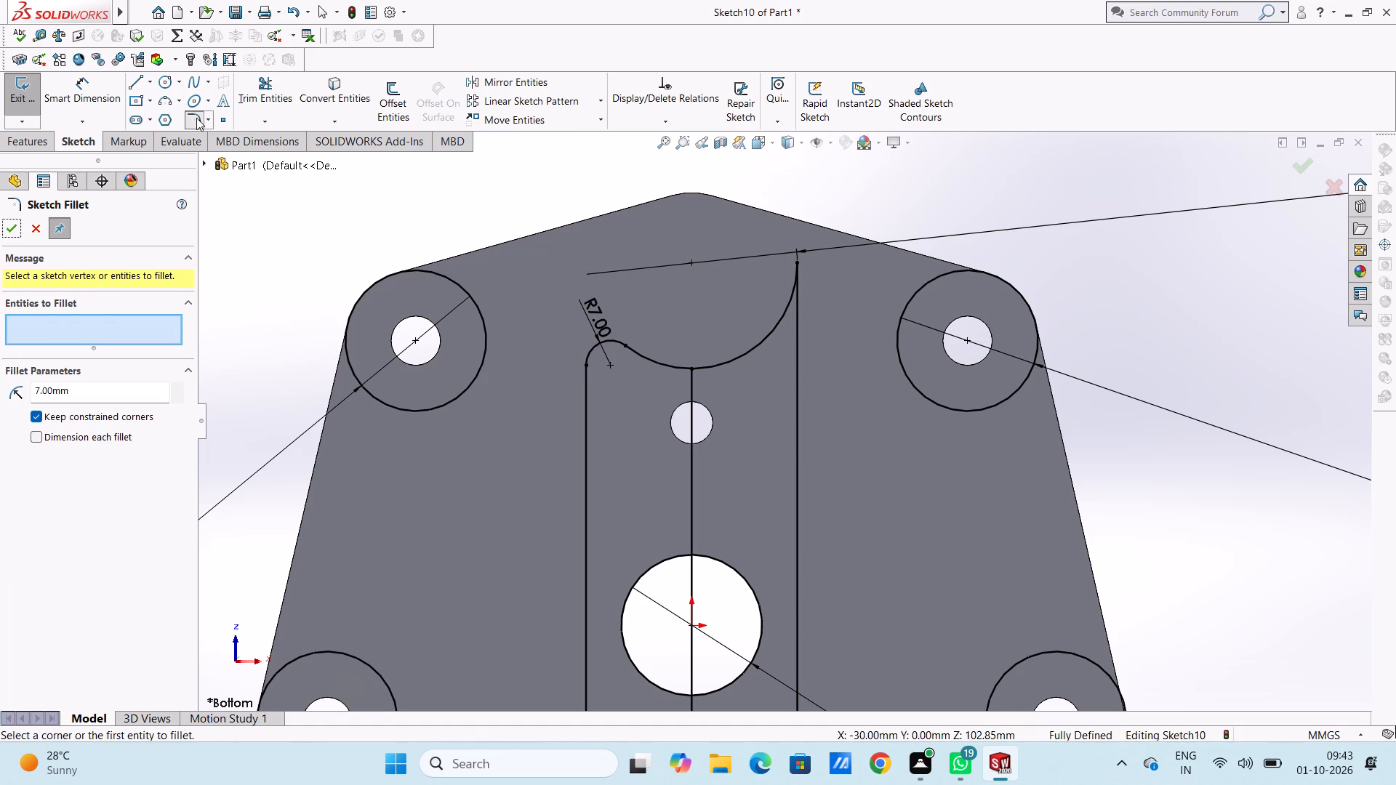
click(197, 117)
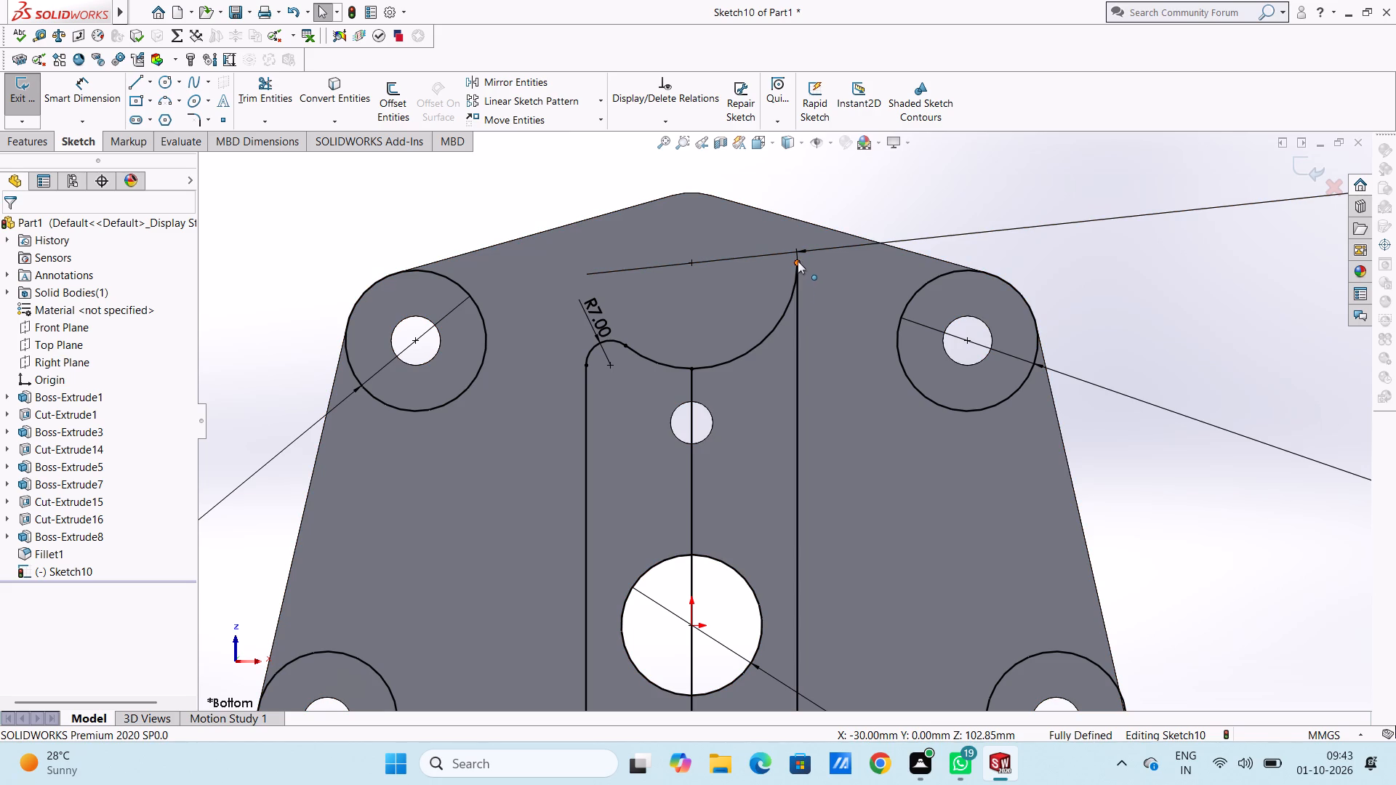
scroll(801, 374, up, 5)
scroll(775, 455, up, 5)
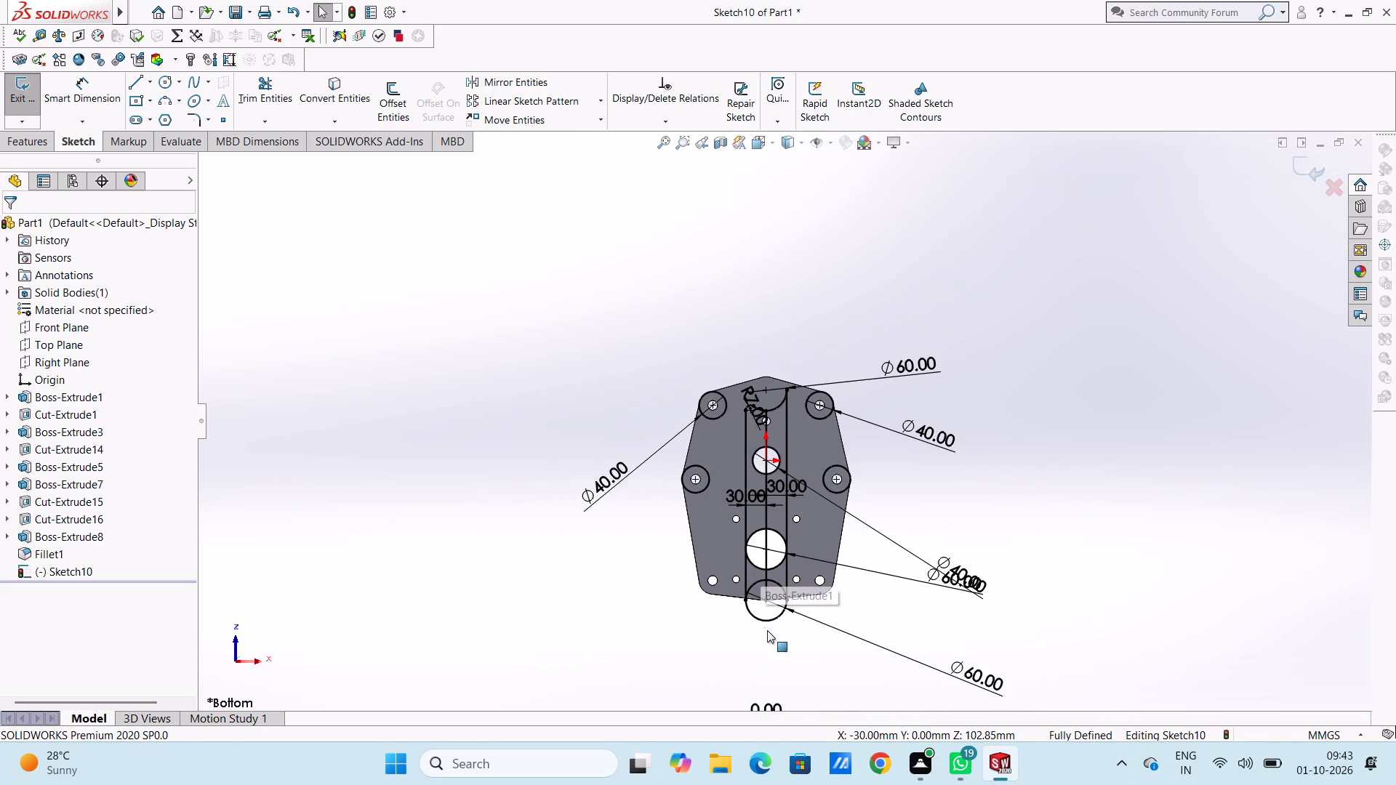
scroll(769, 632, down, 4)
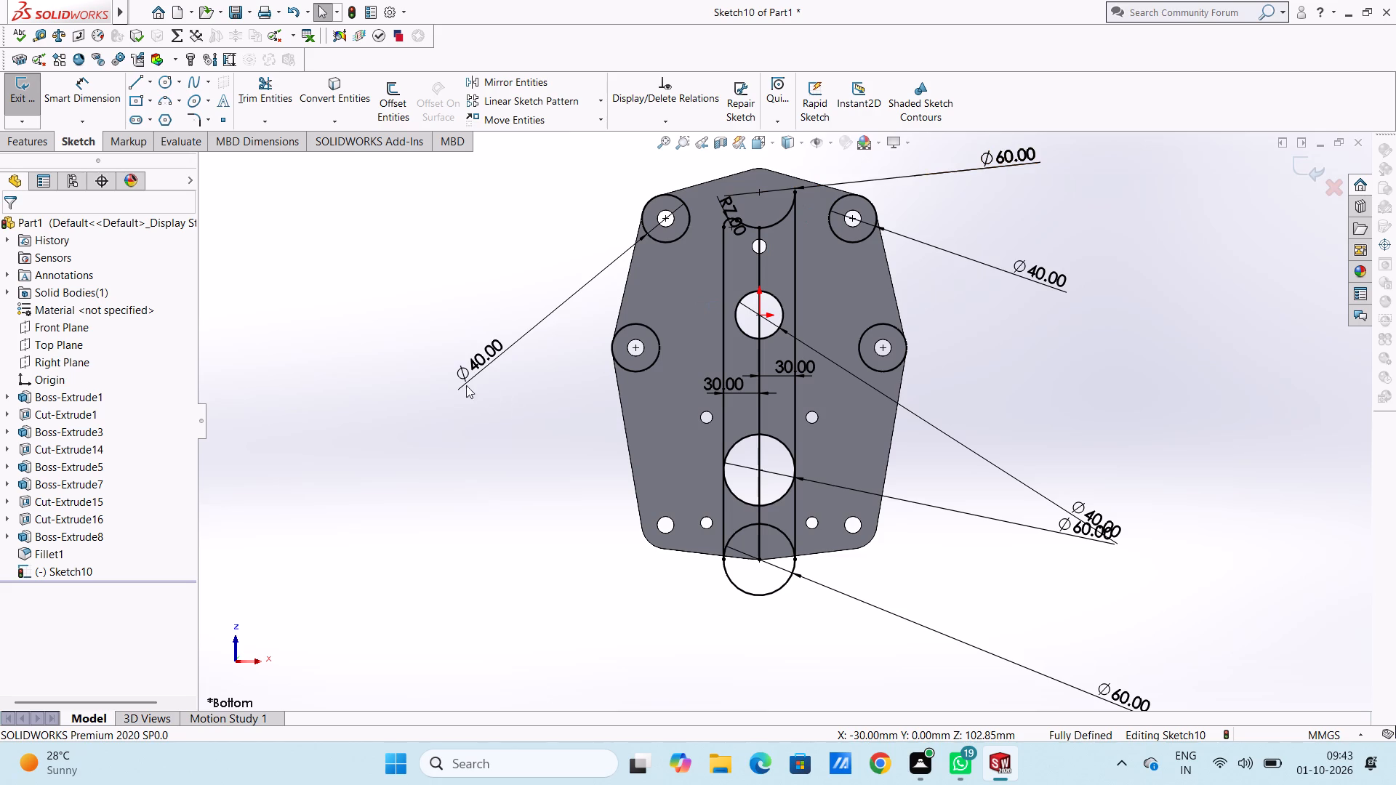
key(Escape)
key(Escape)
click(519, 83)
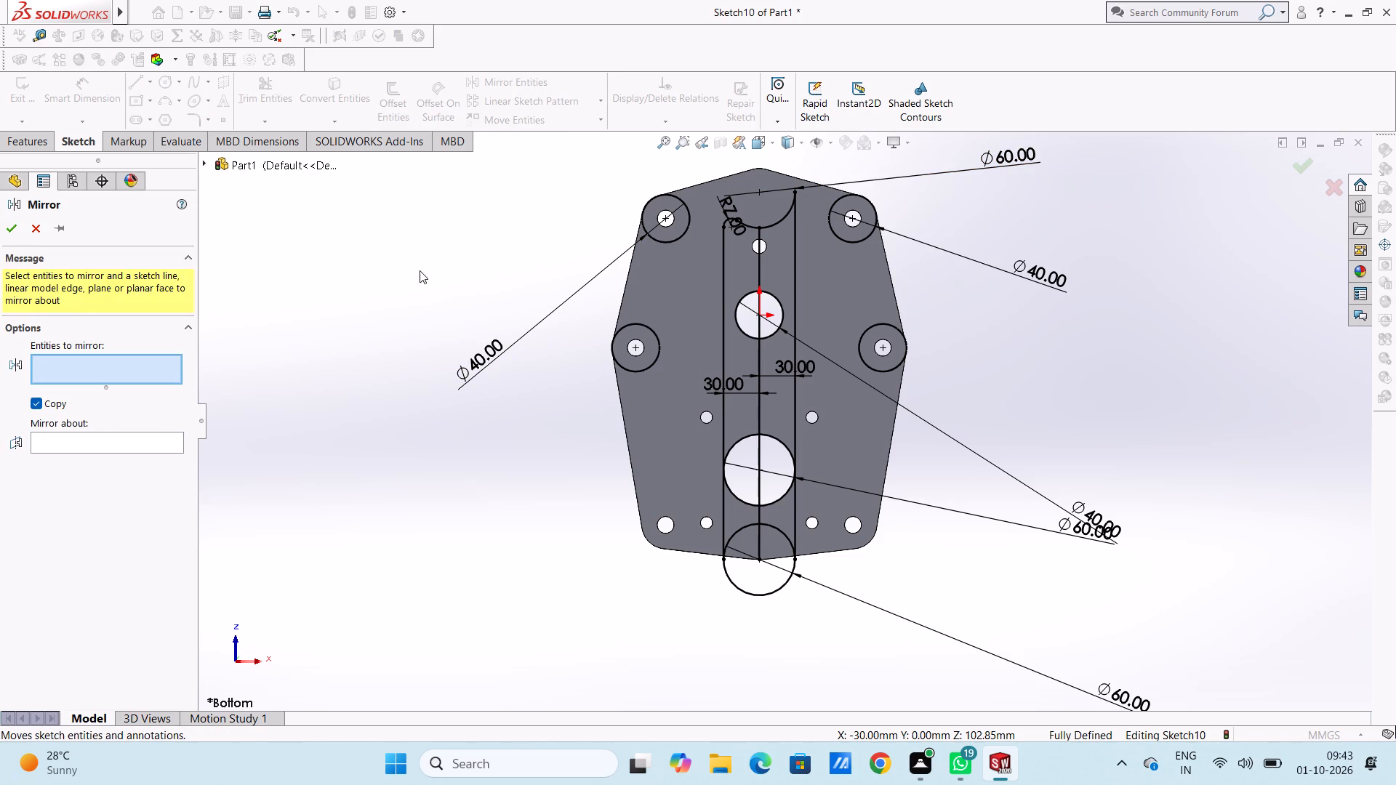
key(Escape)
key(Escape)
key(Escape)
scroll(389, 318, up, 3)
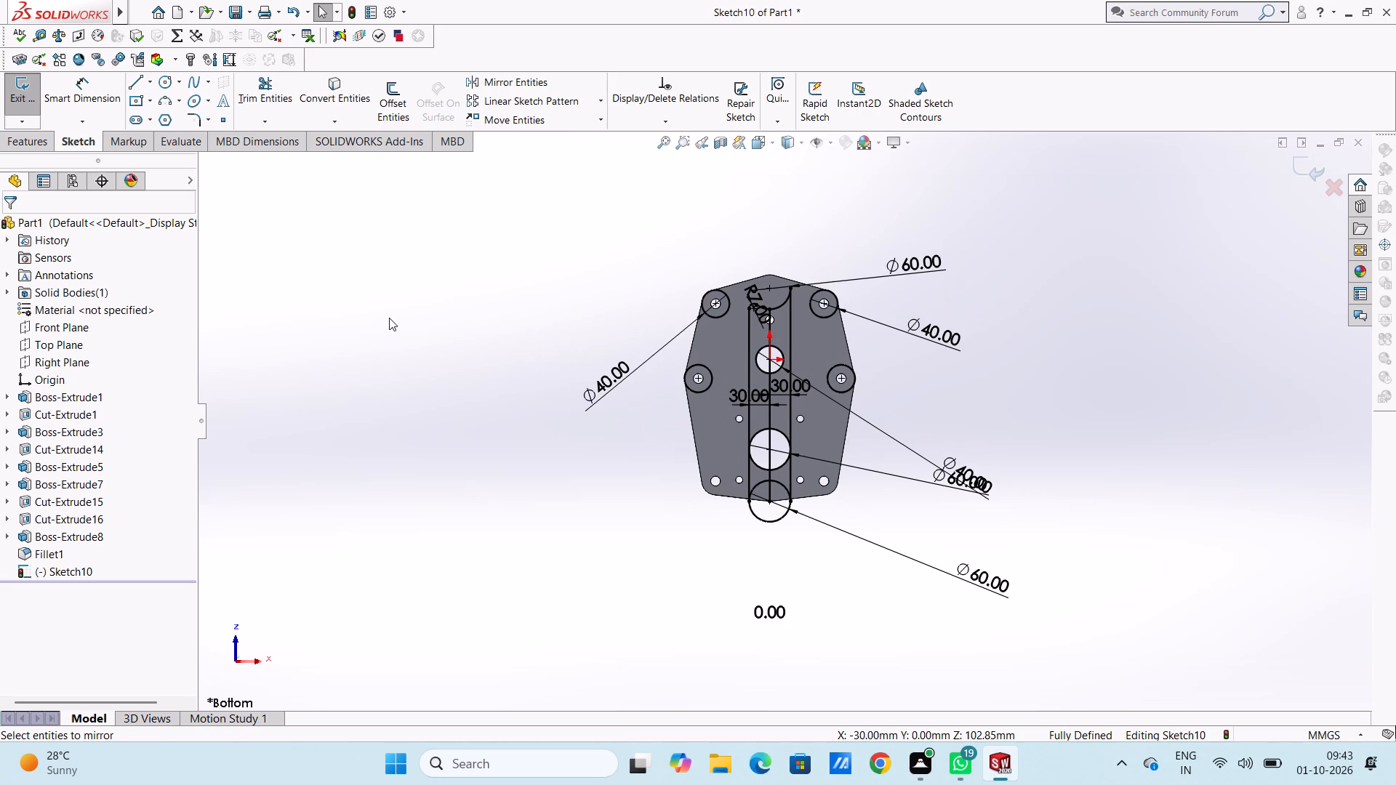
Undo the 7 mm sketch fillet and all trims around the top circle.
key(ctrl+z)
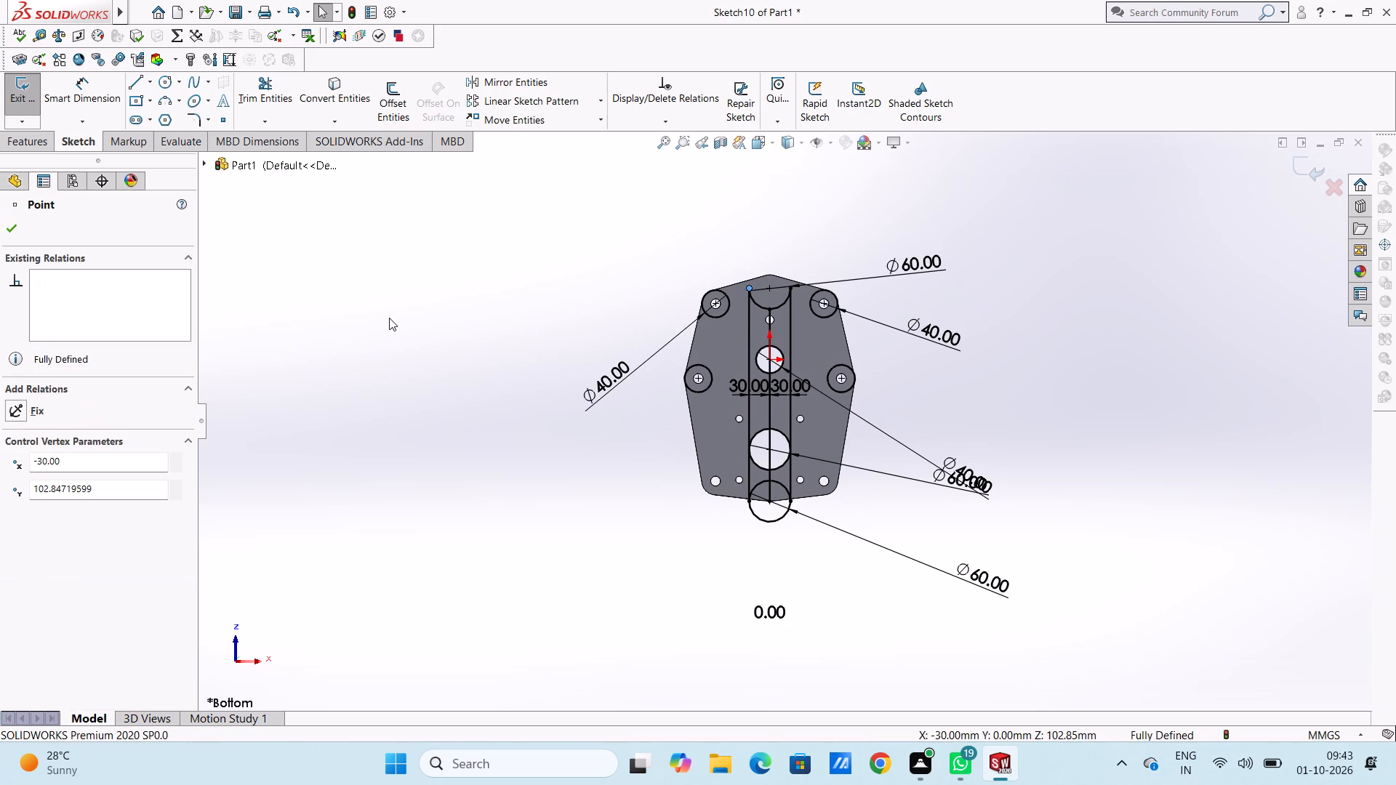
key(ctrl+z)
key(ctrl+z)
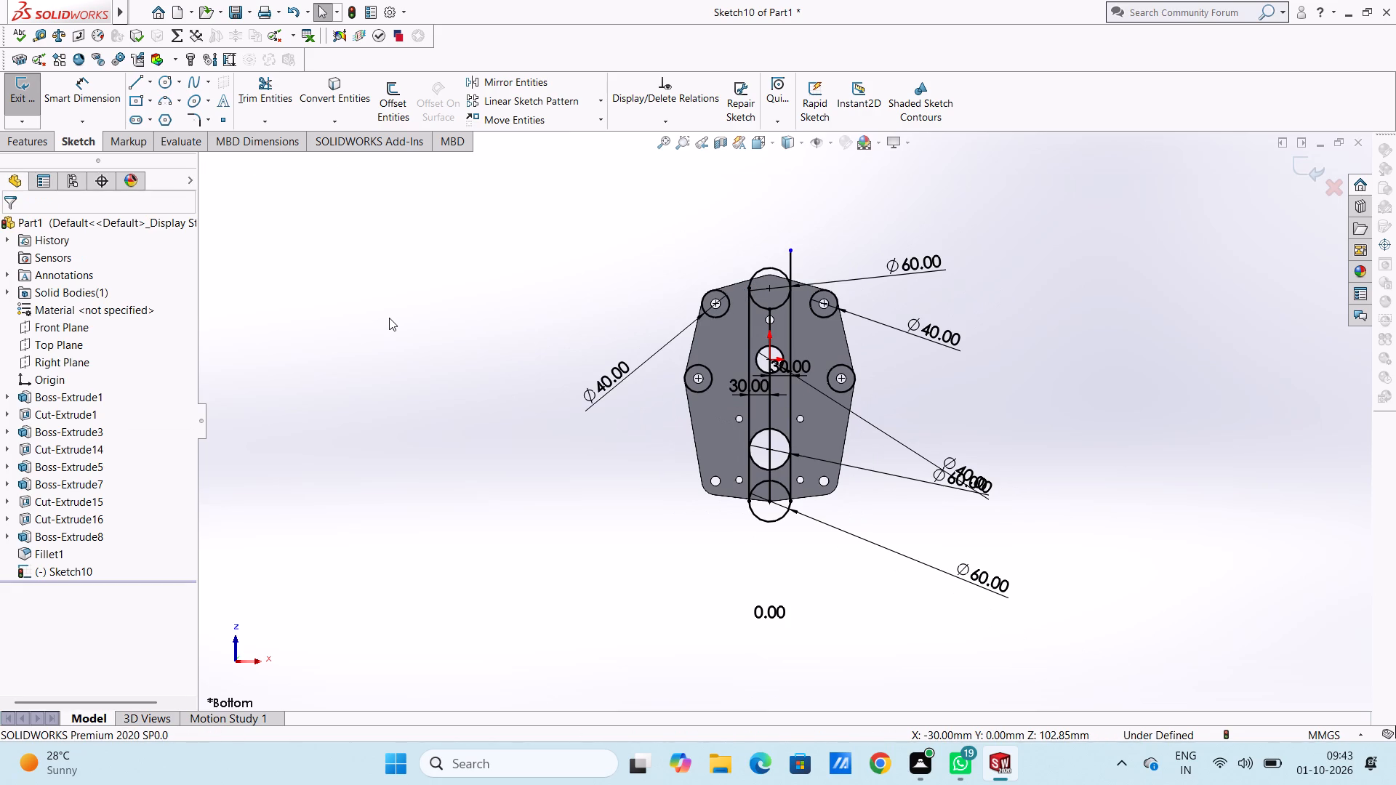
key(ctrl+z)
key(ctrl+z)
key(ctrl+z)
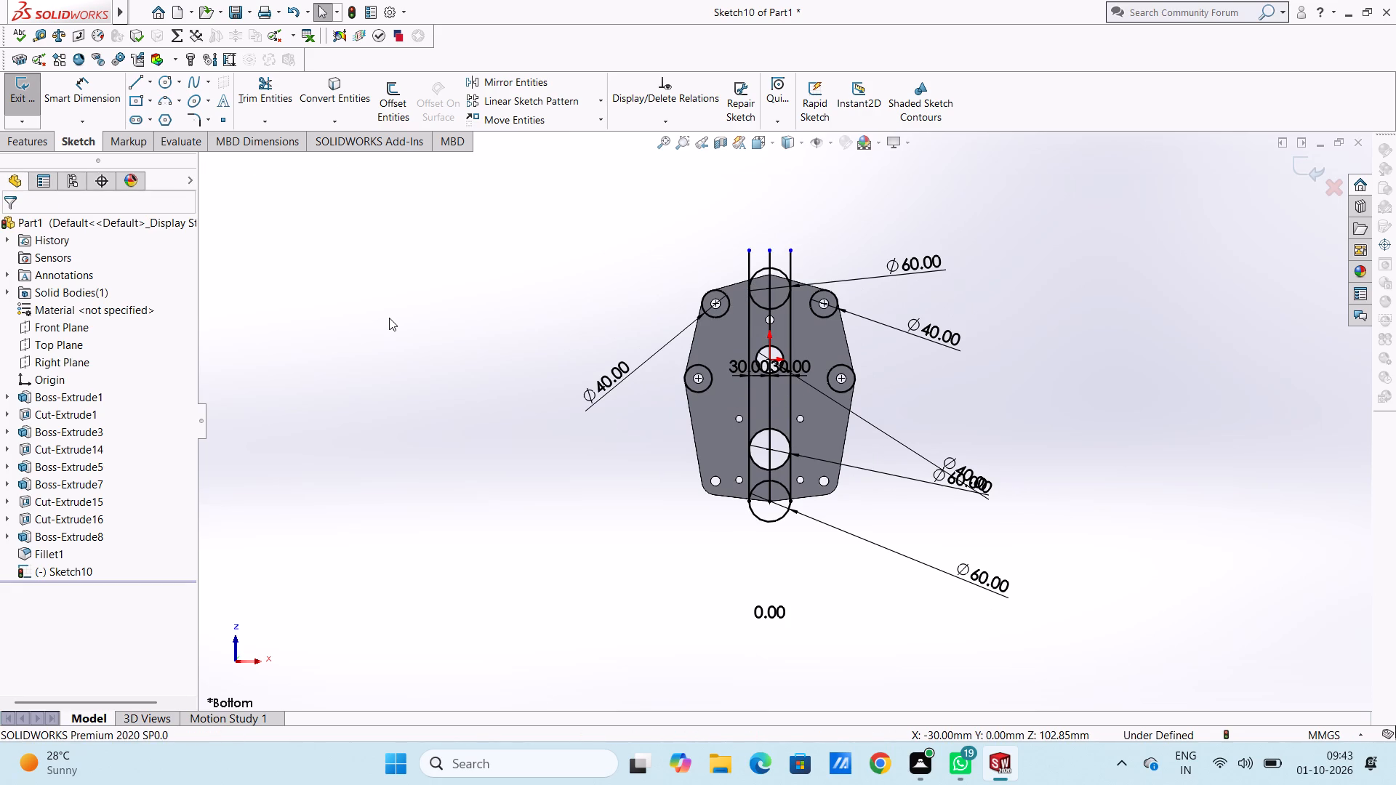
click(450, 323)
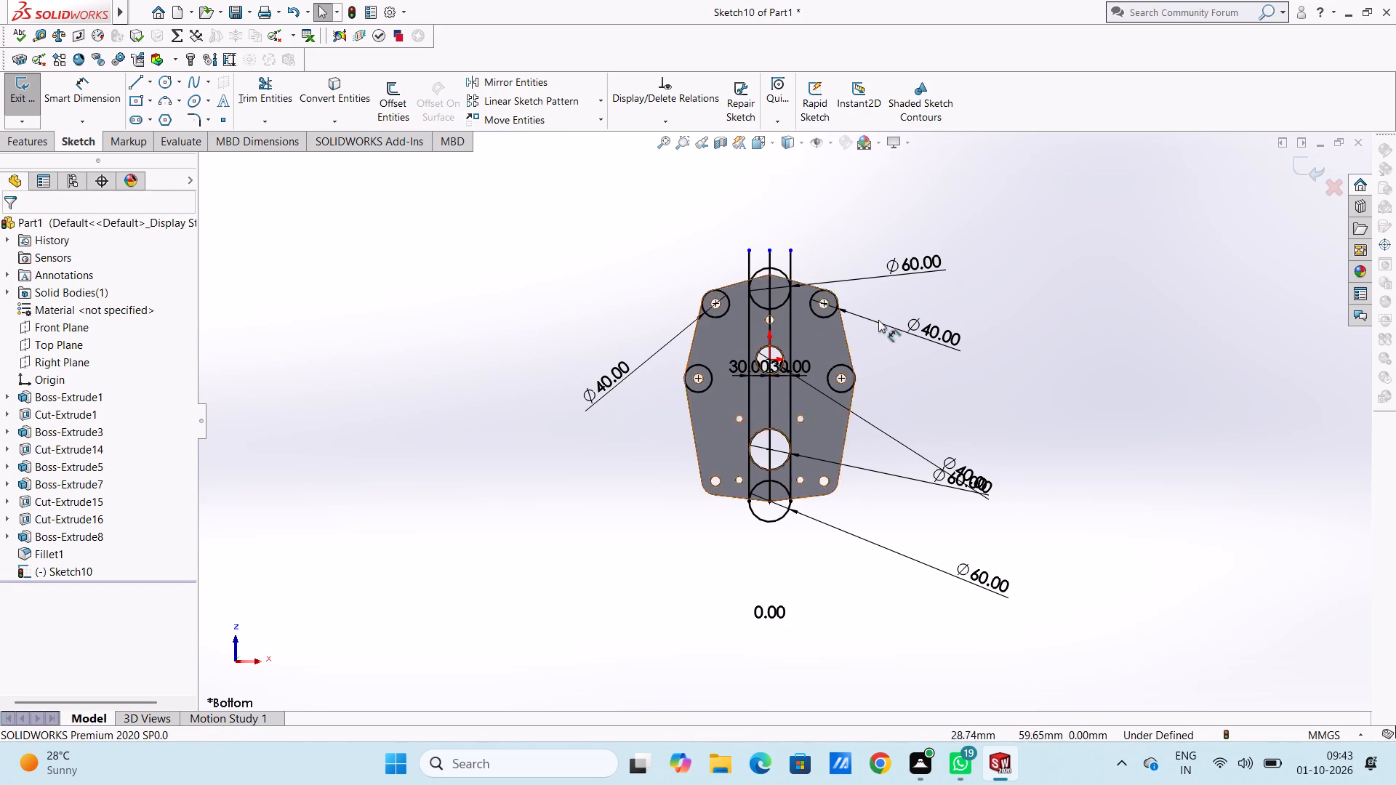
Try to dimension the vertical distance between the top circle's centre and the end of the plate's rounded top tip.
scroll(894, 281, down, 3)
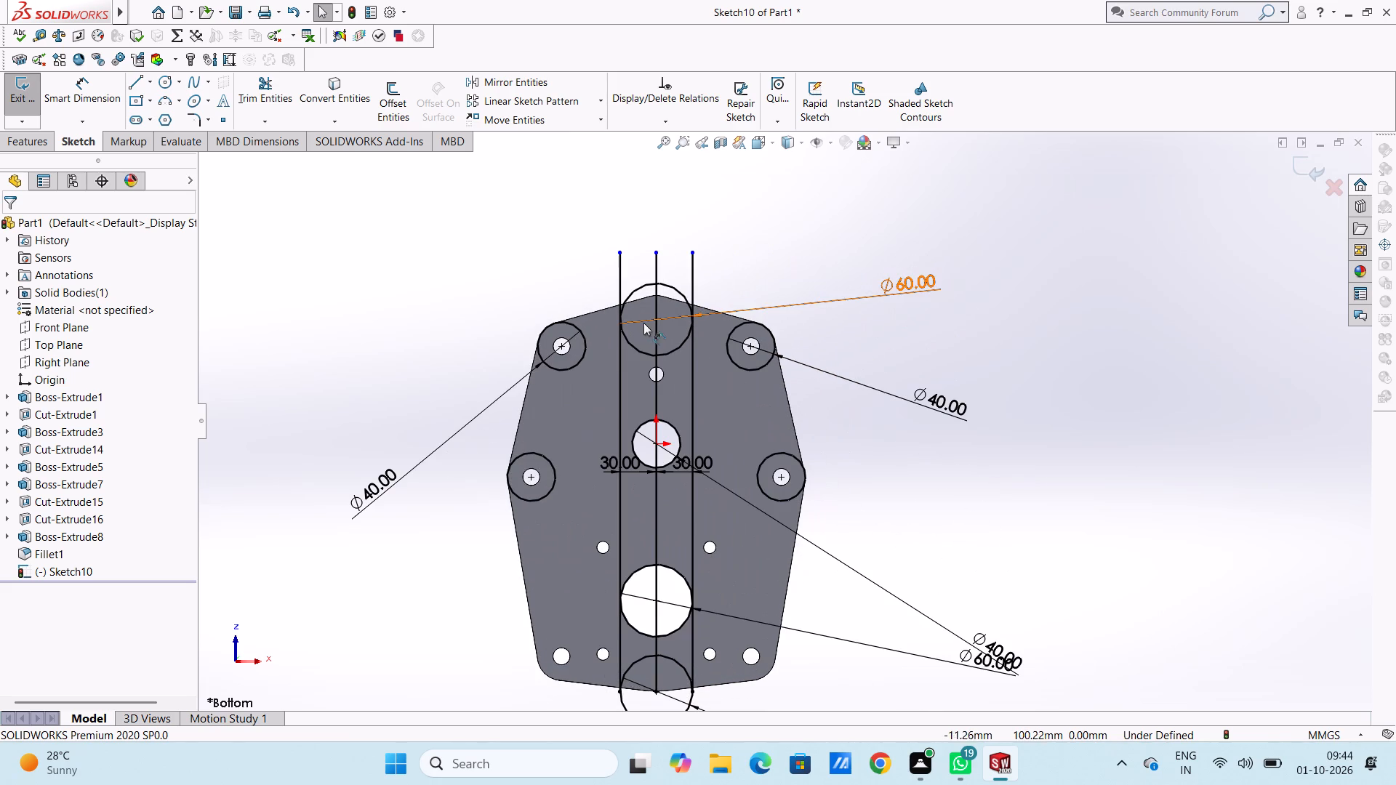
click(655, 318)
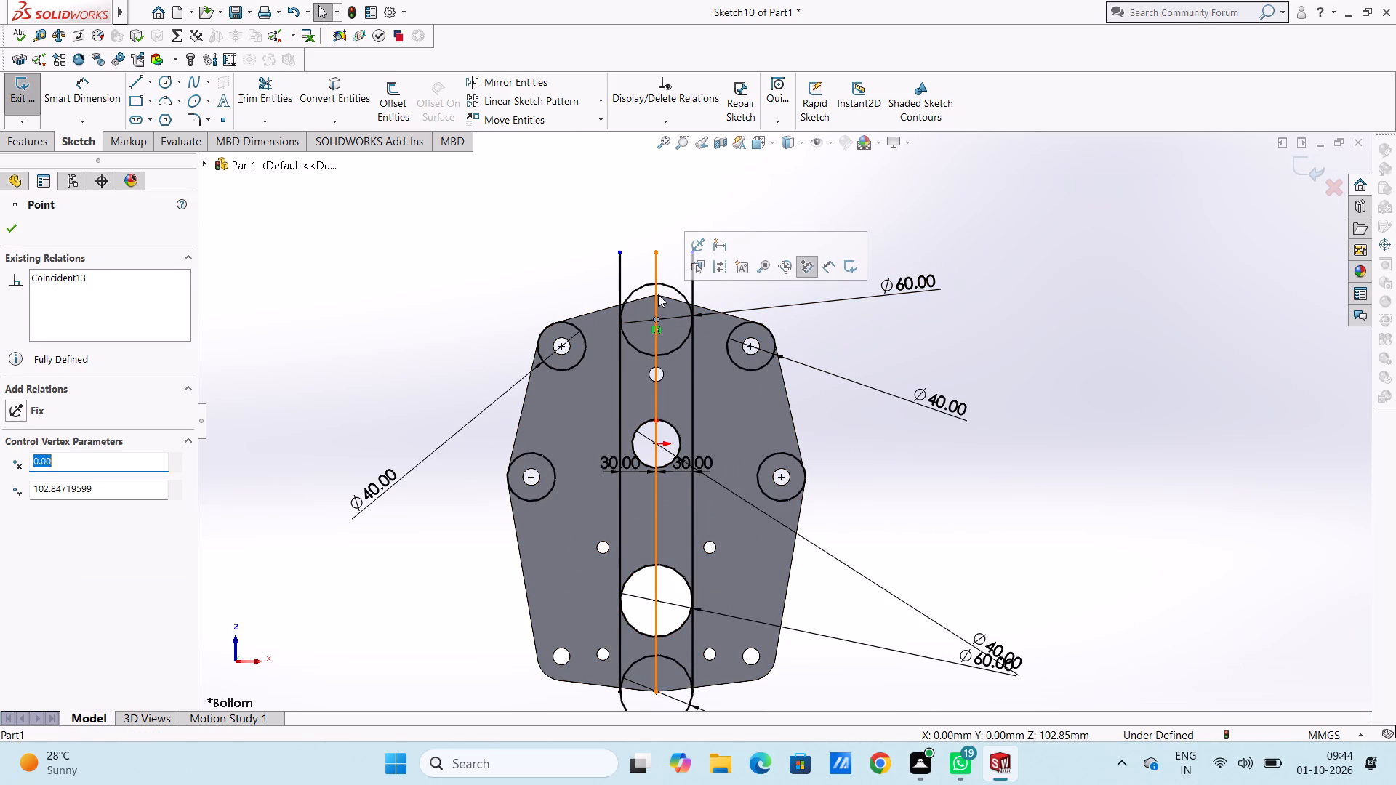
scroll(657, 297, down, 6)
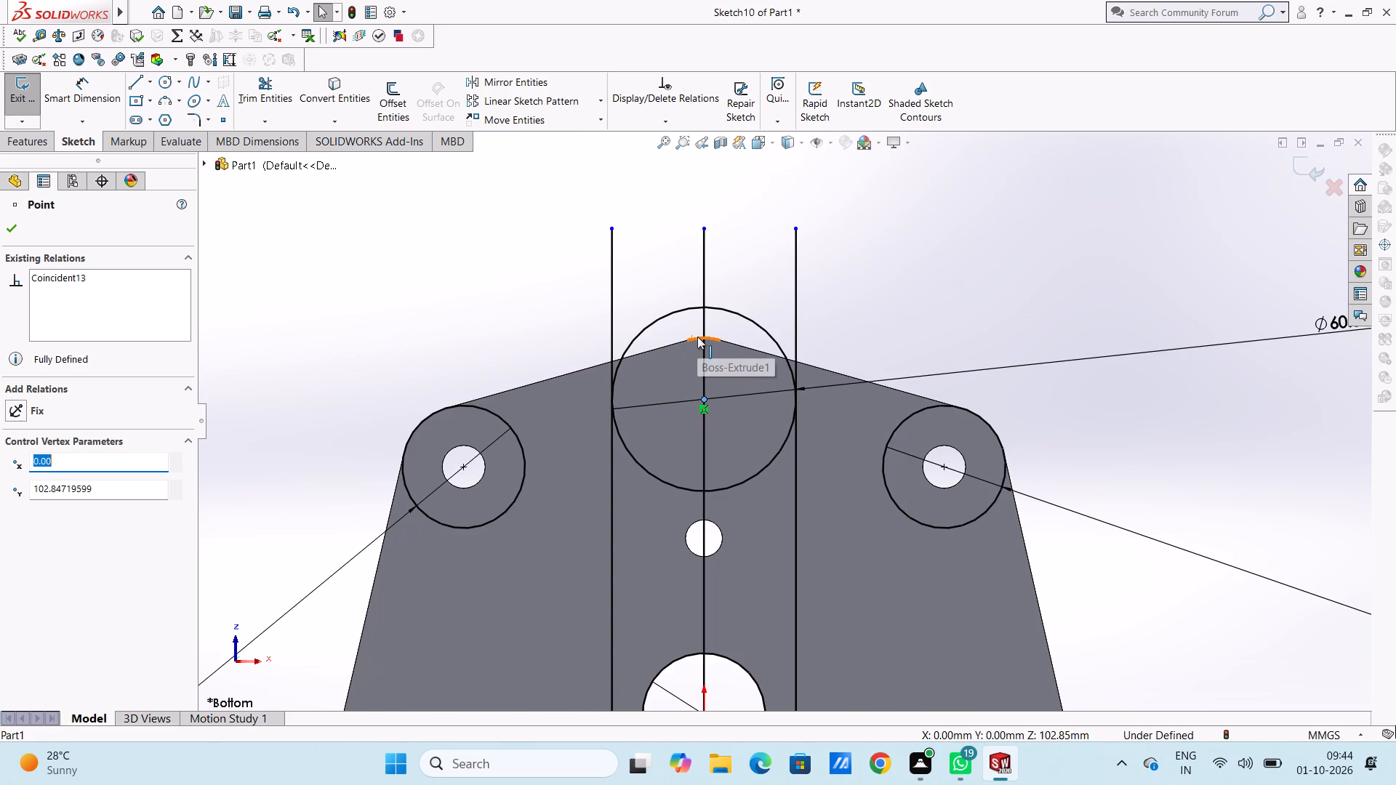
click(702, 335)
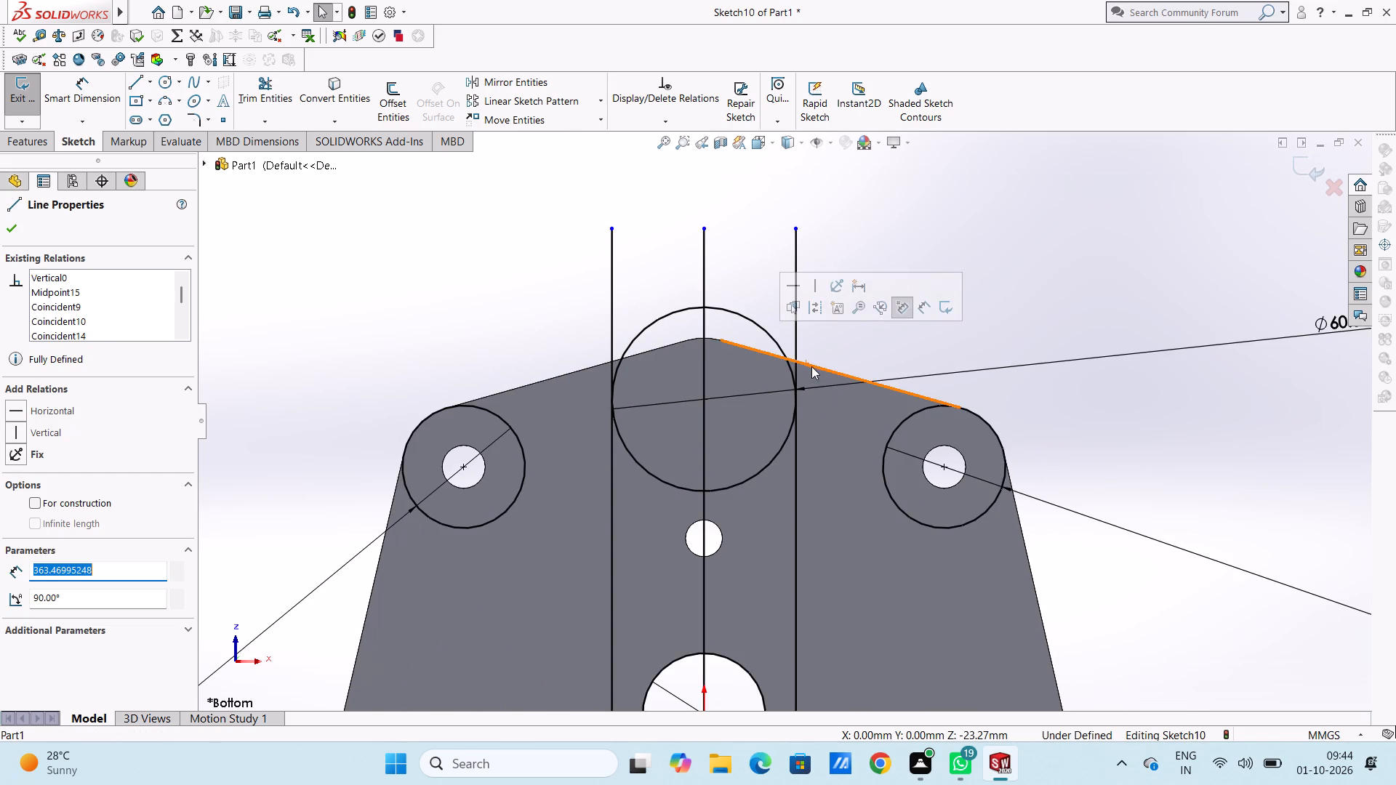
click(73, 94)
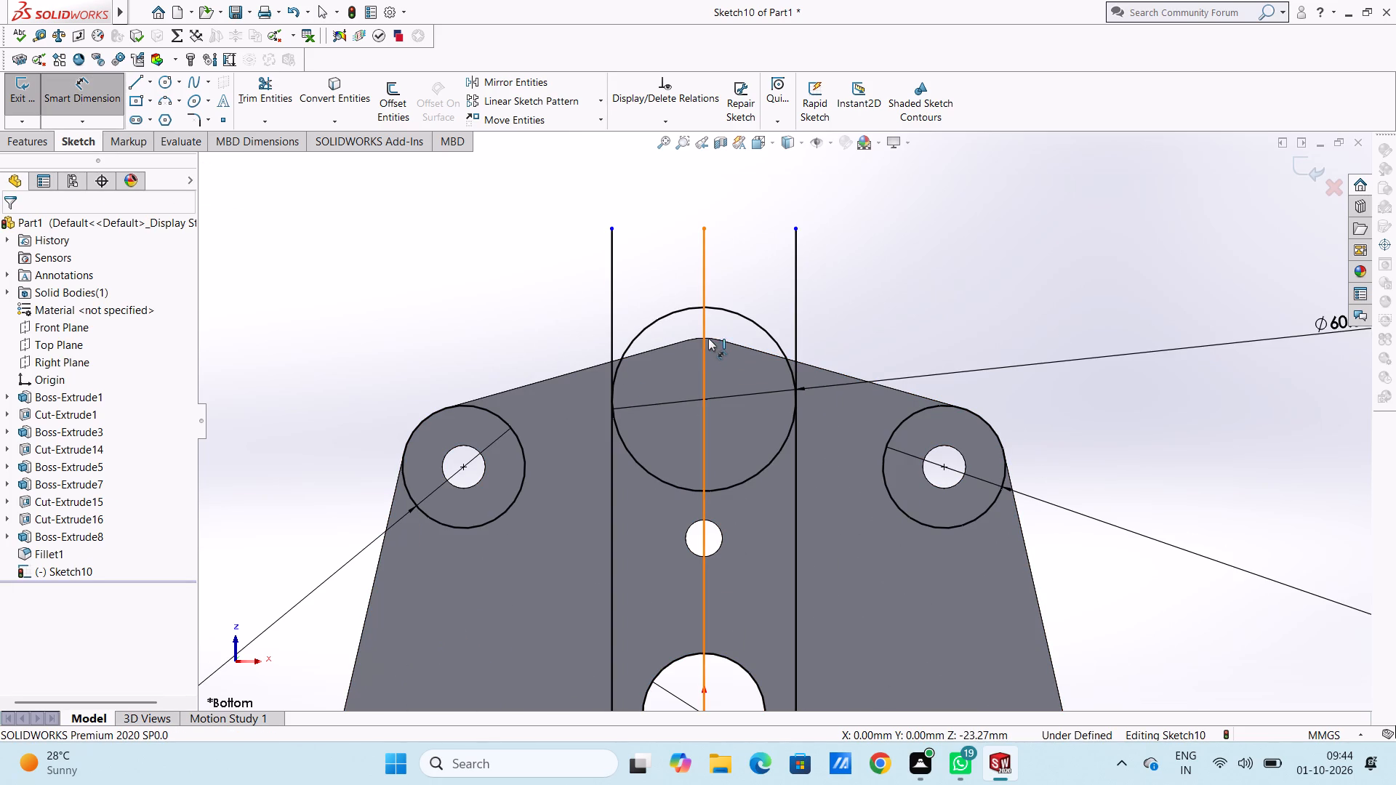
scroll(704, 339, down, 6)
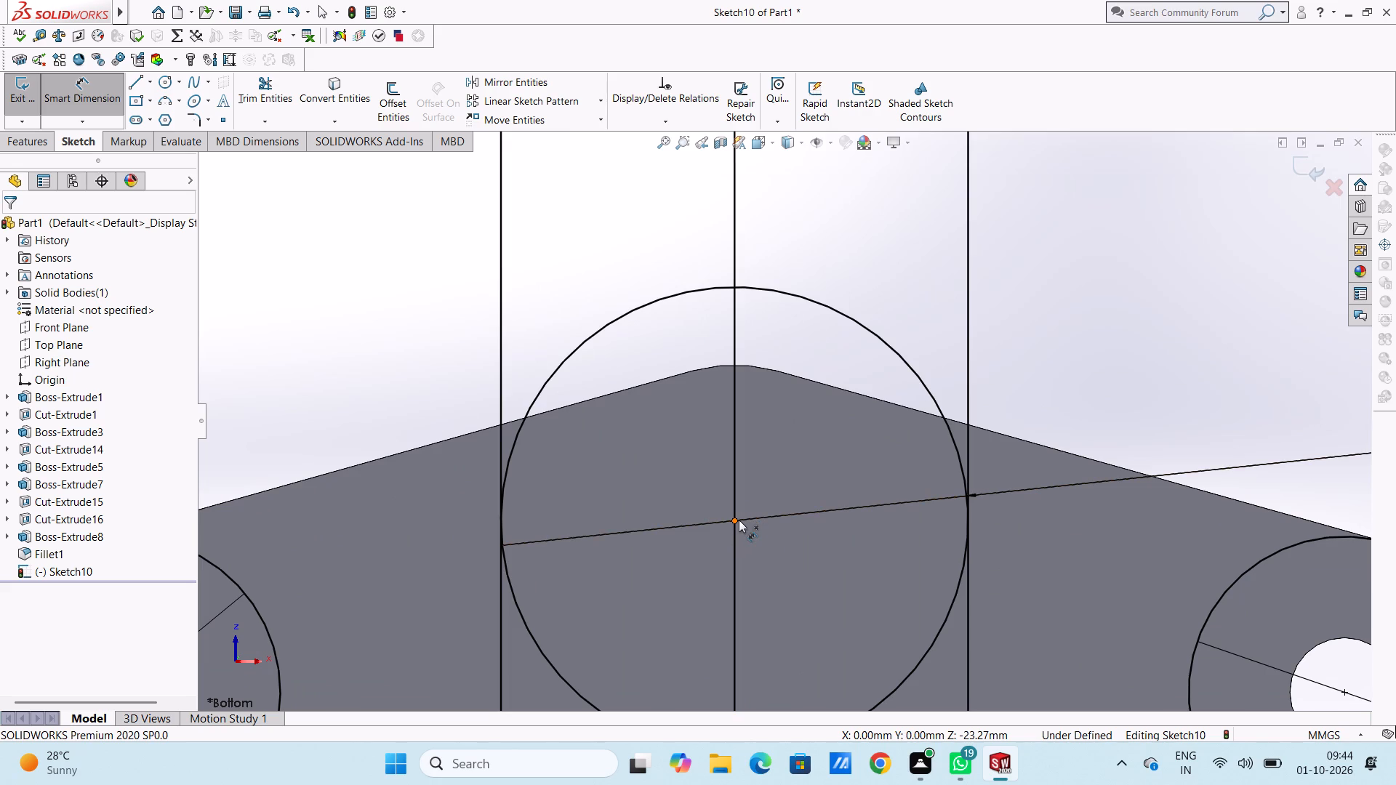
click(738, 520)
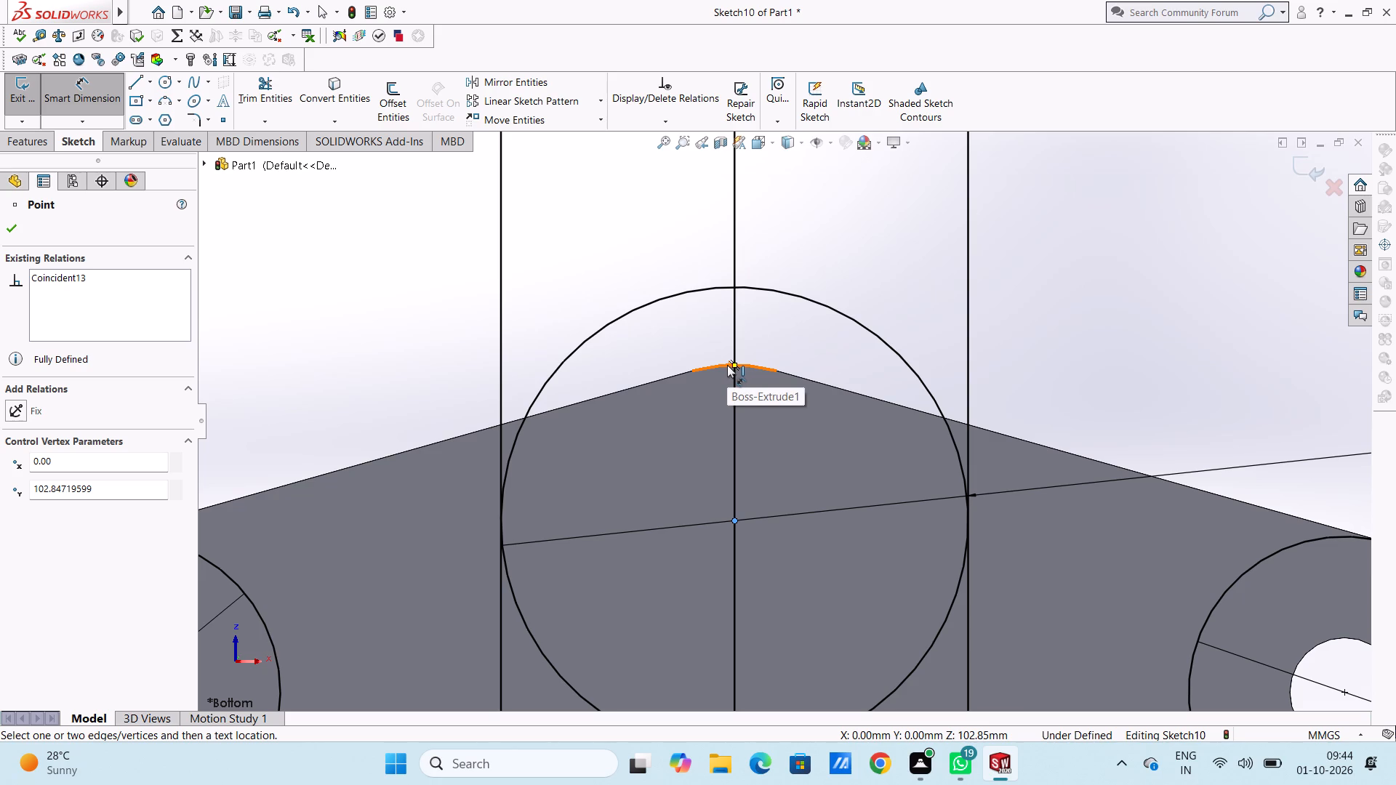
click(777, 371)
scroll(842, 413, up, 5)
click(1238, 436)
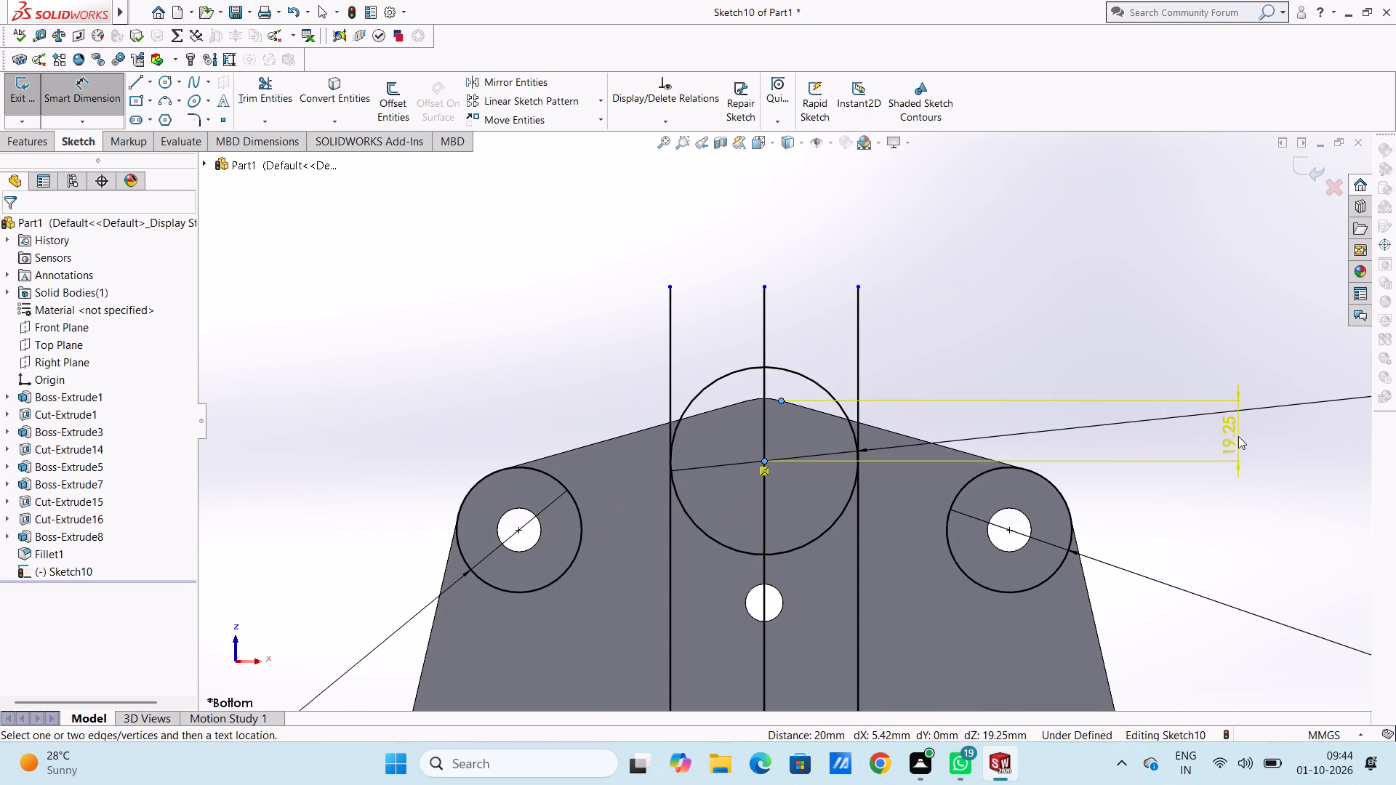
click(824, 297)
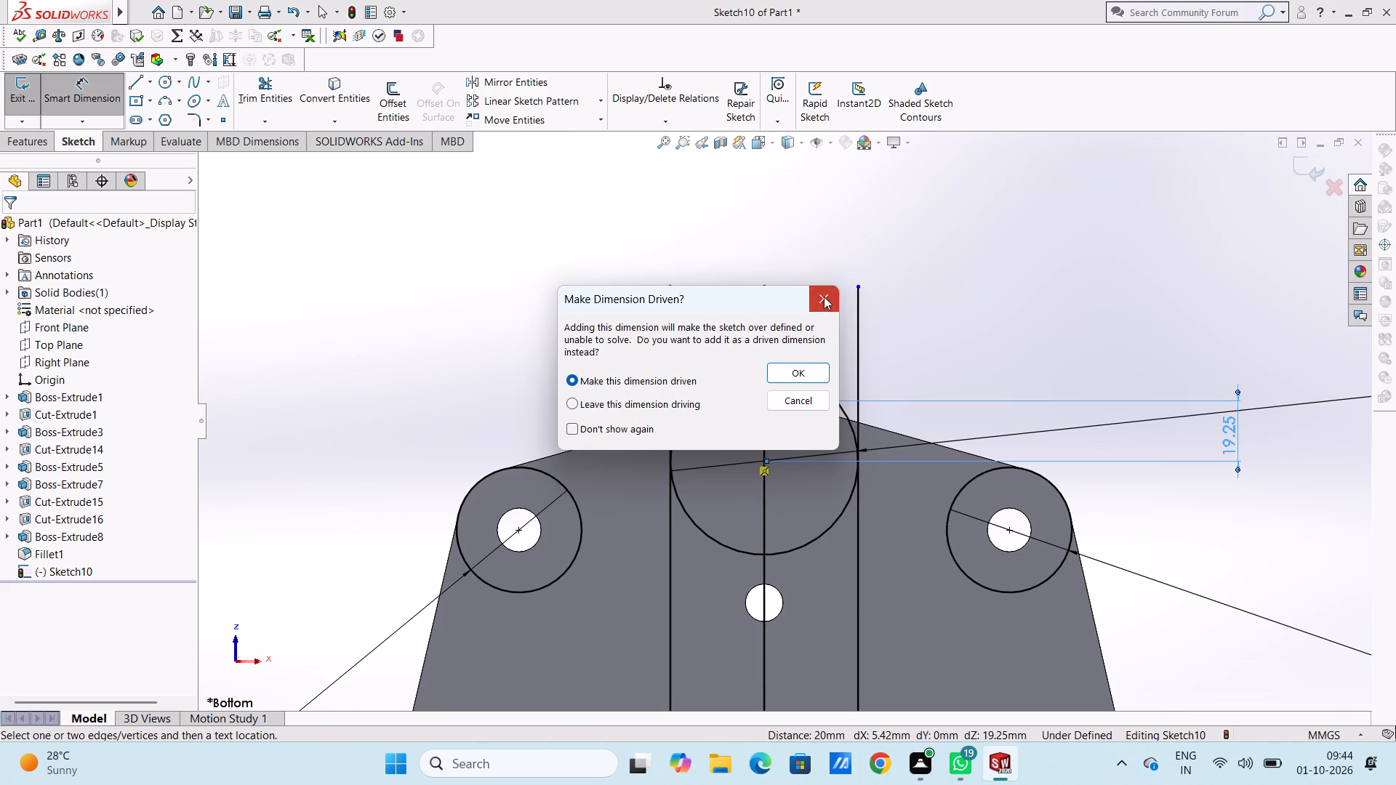
Delete the 60 mm circle near the plate's top tip together with its associated dimension.
click(803, 374)
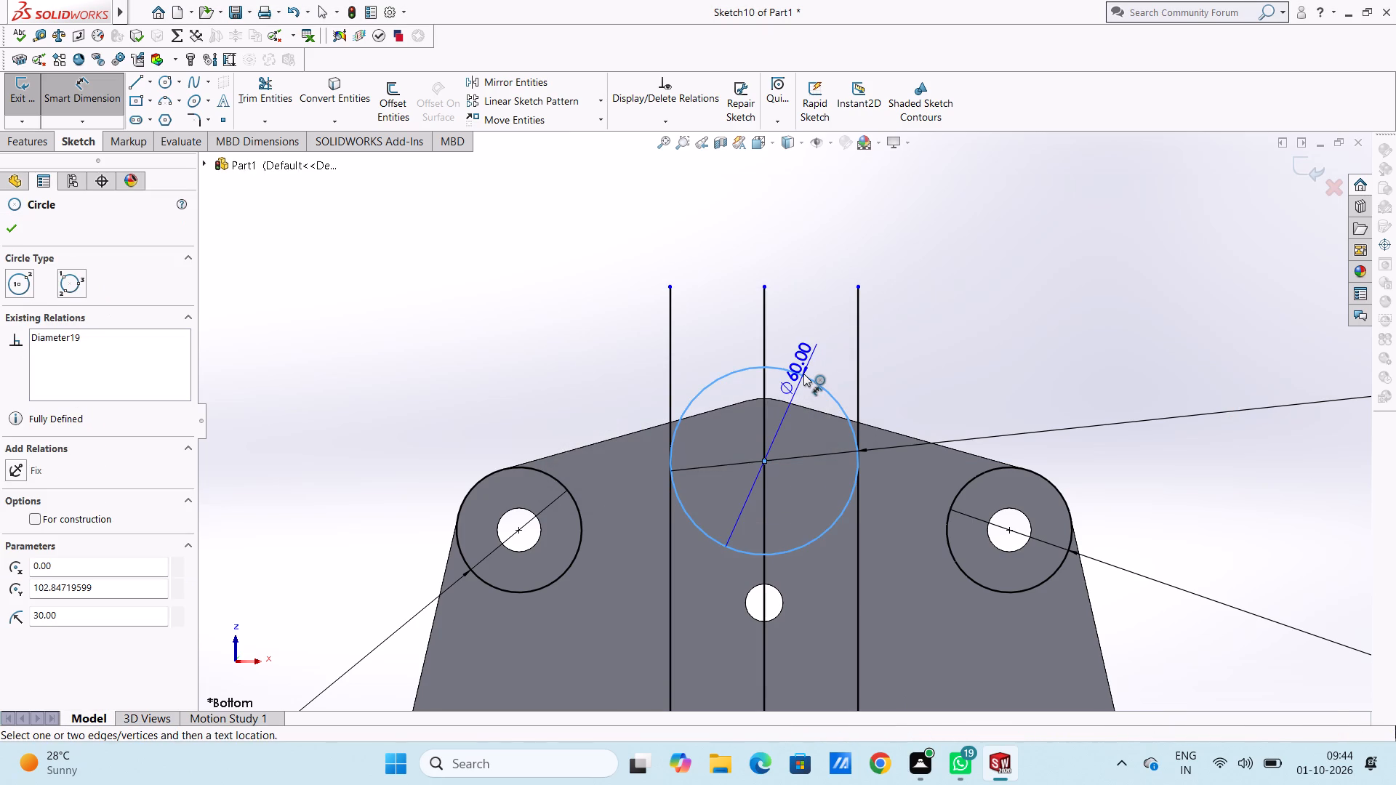
key(Delete)
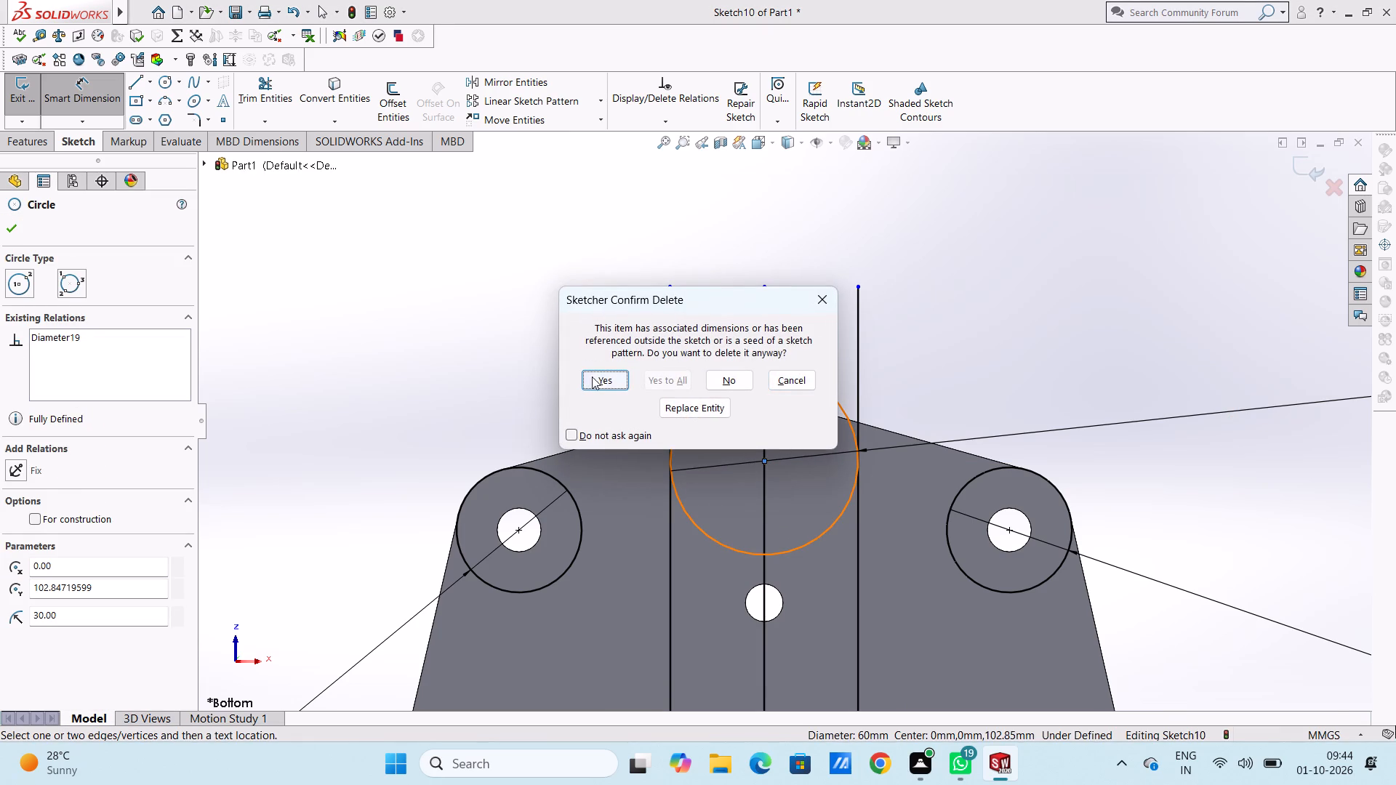
click(595, 379)
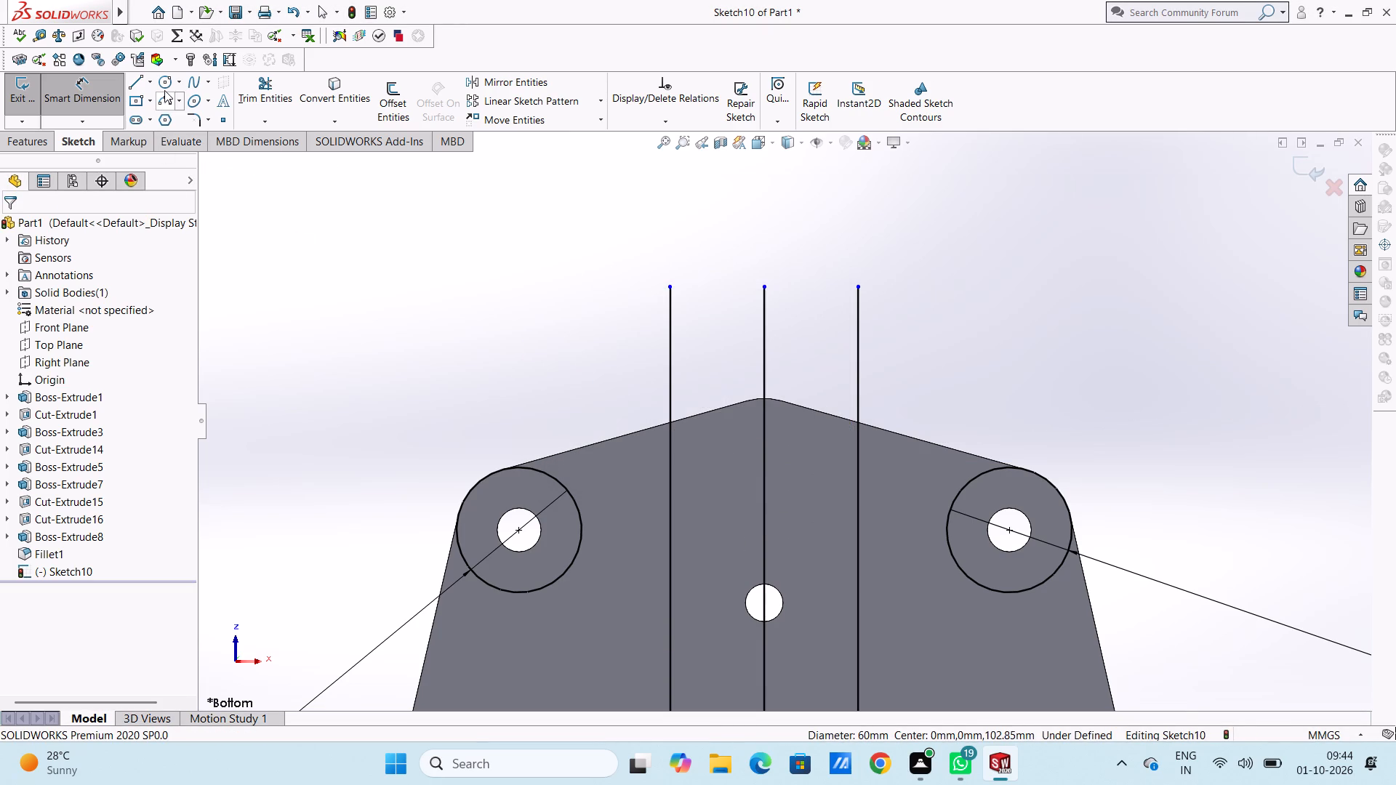
Sketch a circle of 30 mm radius centred on the plate's rounded top tip.
click(165, 82)
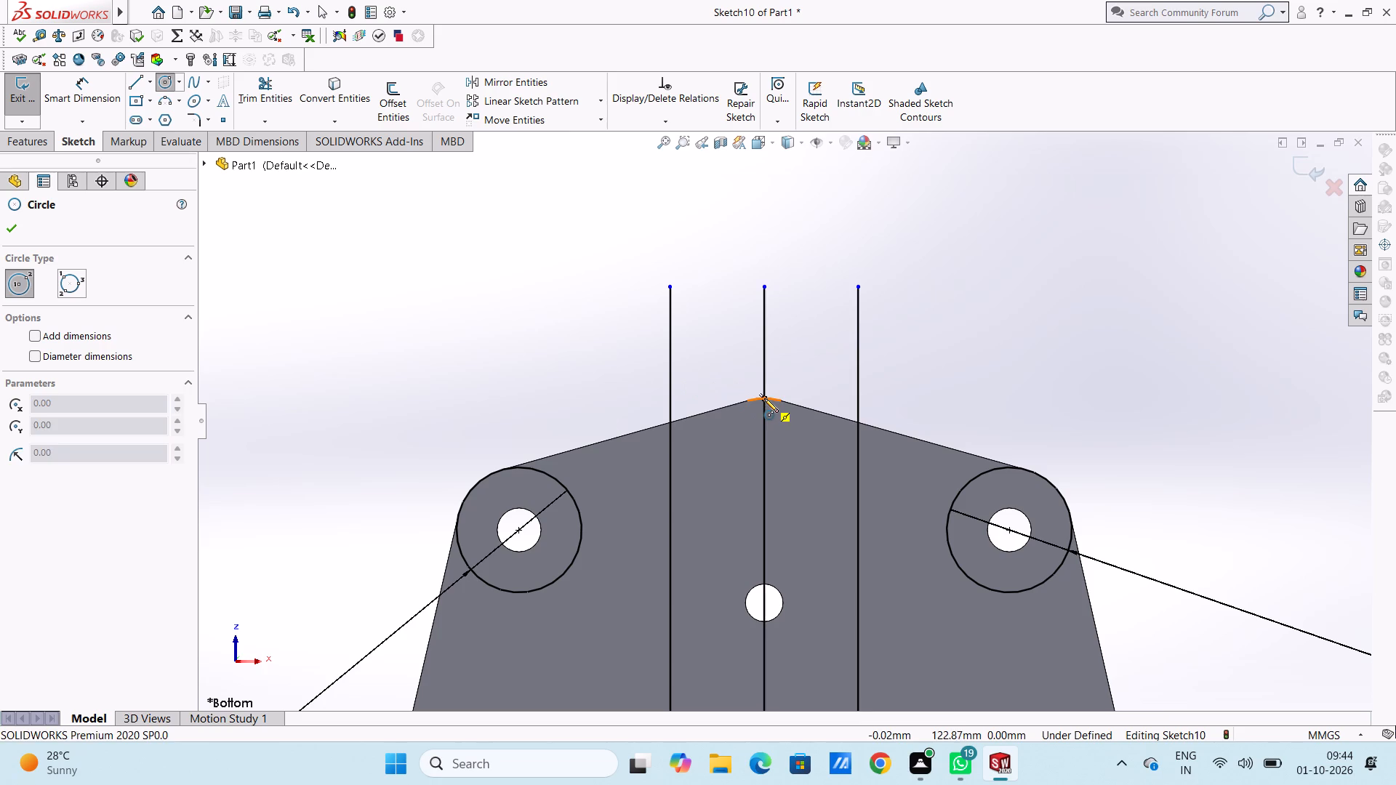
click(764, 398)
text(30)
key(Return)
key(Escape)
key(Escape)
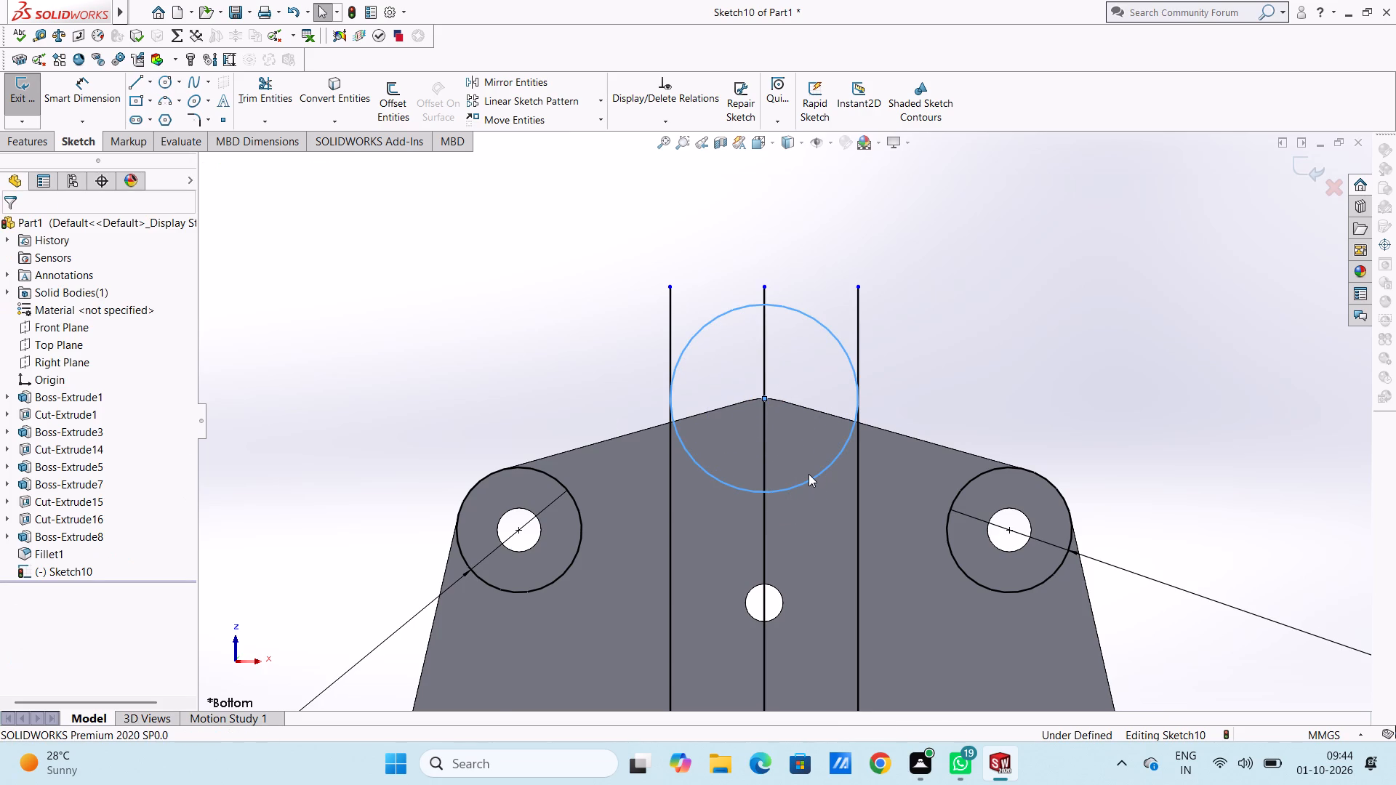
Dimension the new top circle's diameter at 60 mm.
scroll(809, 474, up, 8)
scroll(856, 441, down, 3)
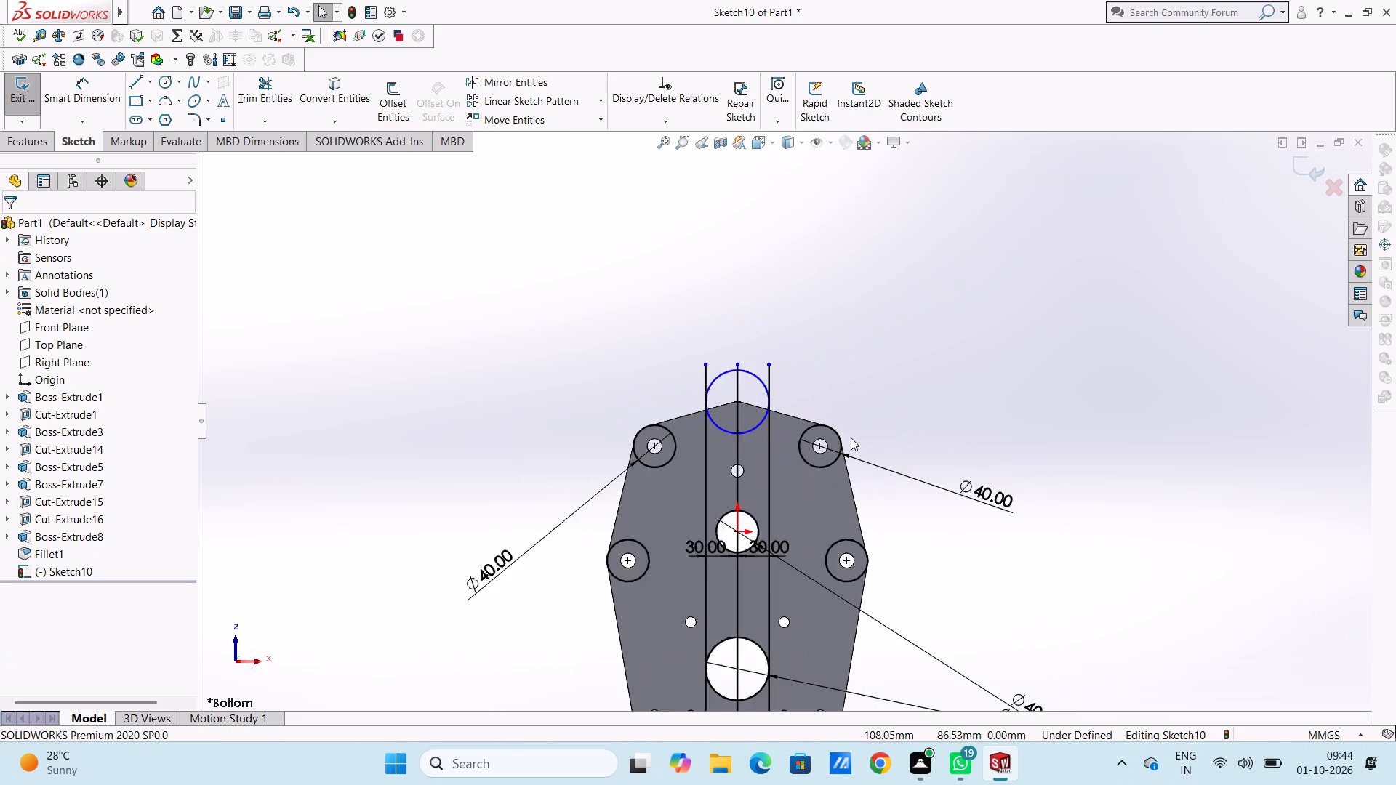
click(91, 92)
click(722, 358)
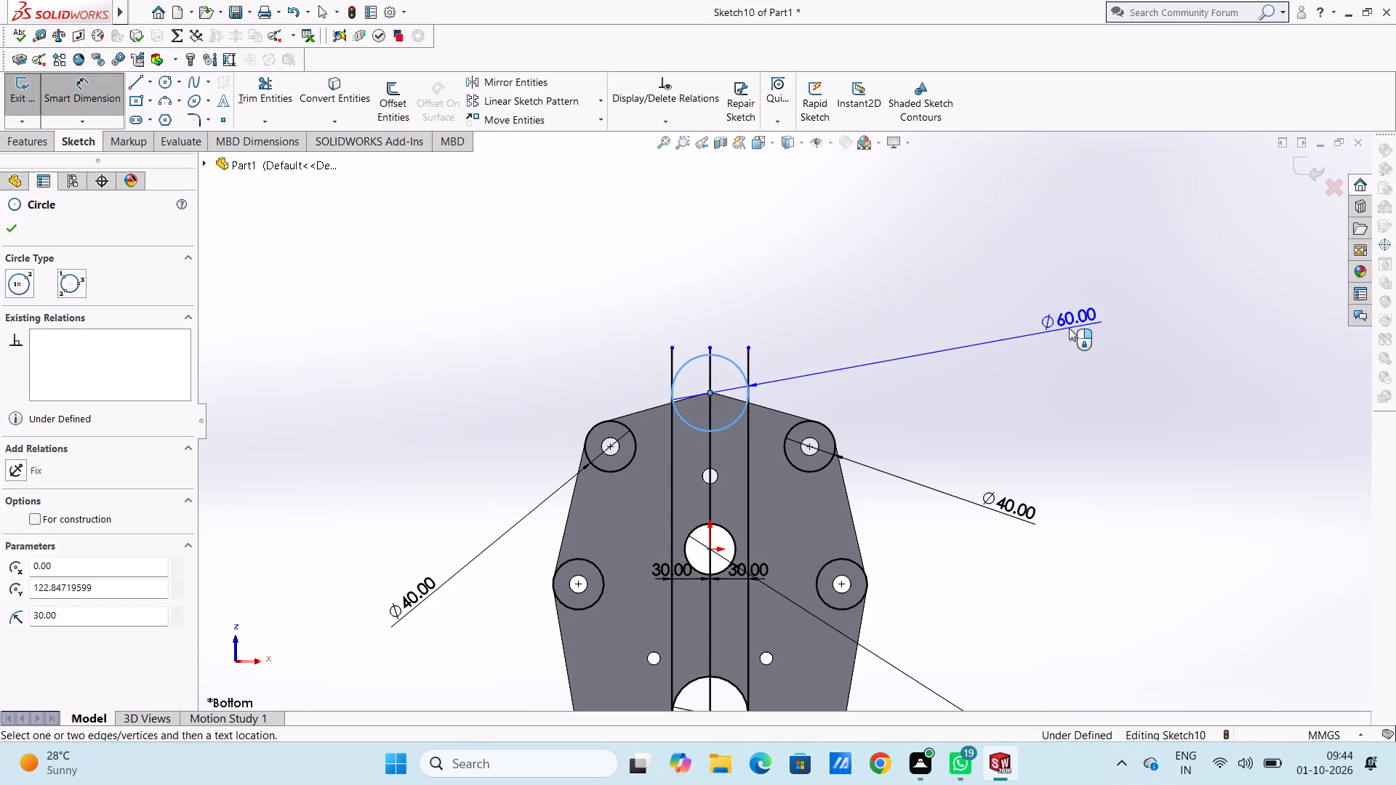
click(1070, 315)
click(1006, 293)
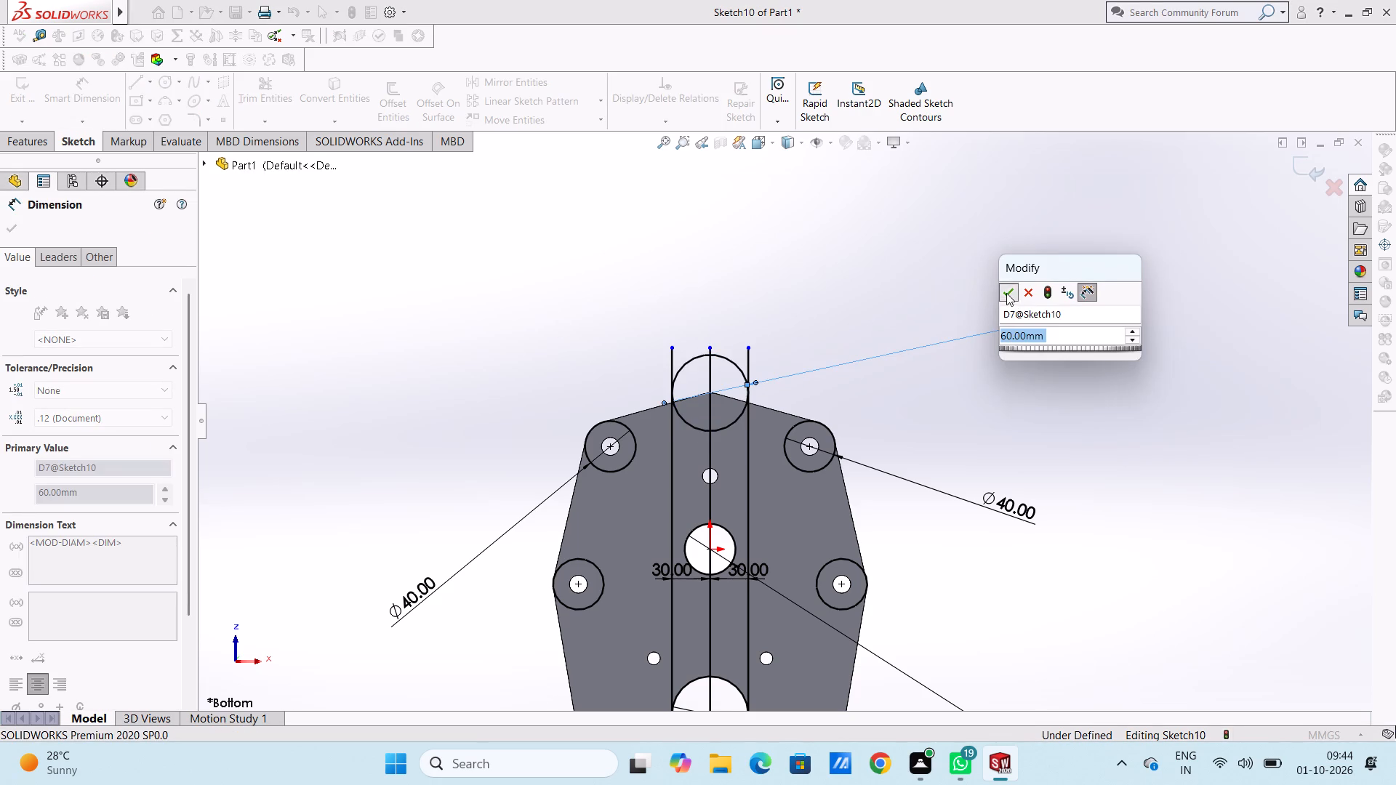
click(955, 289)
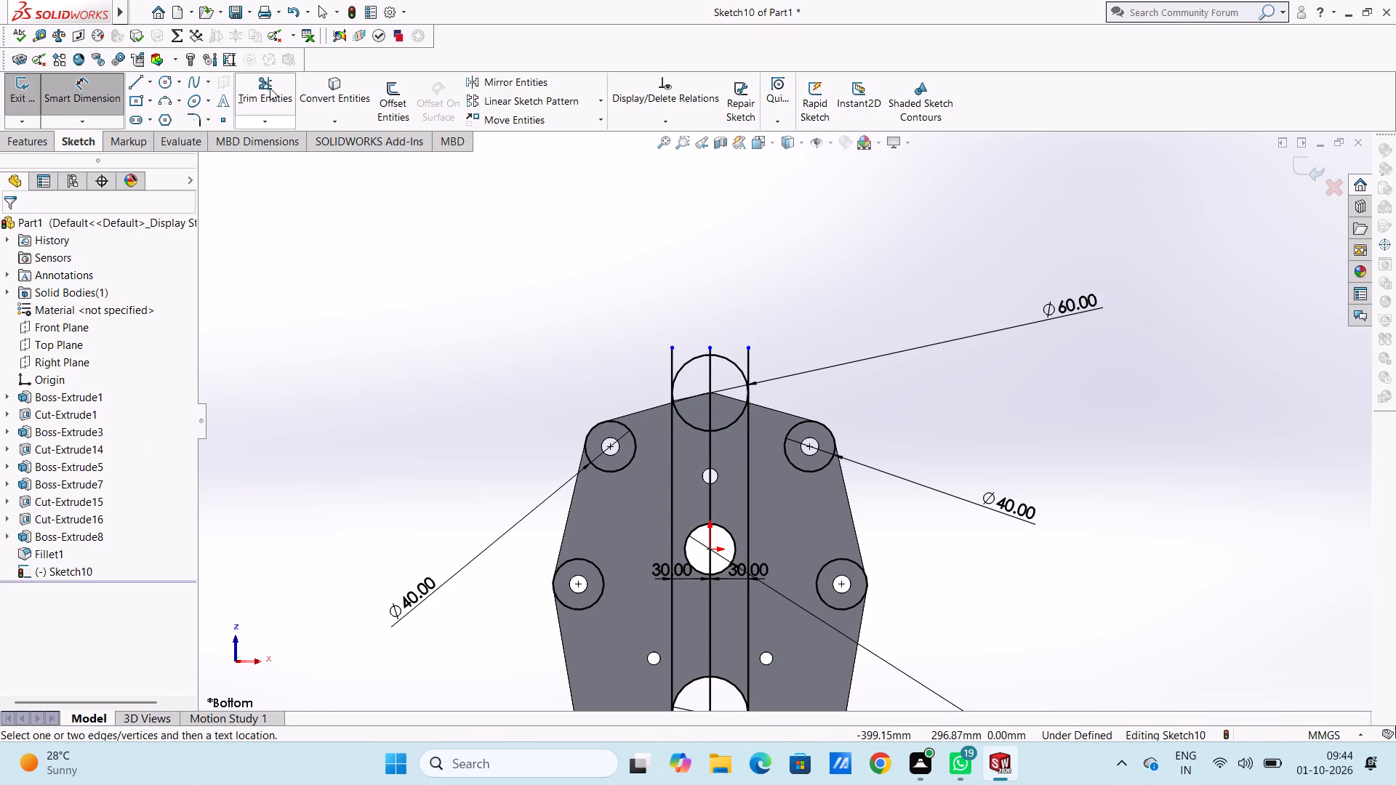
Trim the three vertical lines' upper ends, the top circle's upper half, and the centre line down to the 40 mm central circle.
click(270, 88)
click(670, 347)
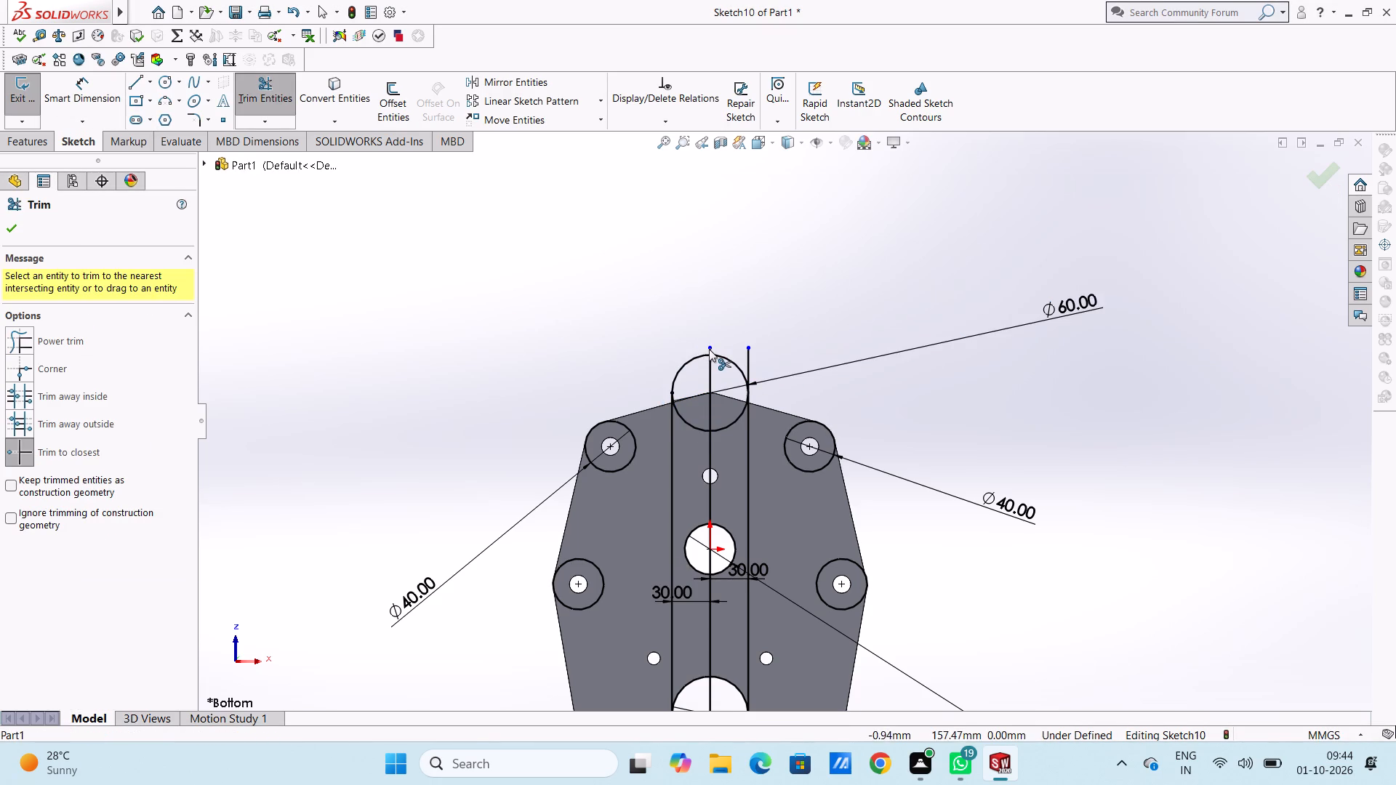
click(709, 349)
click(751, 350)
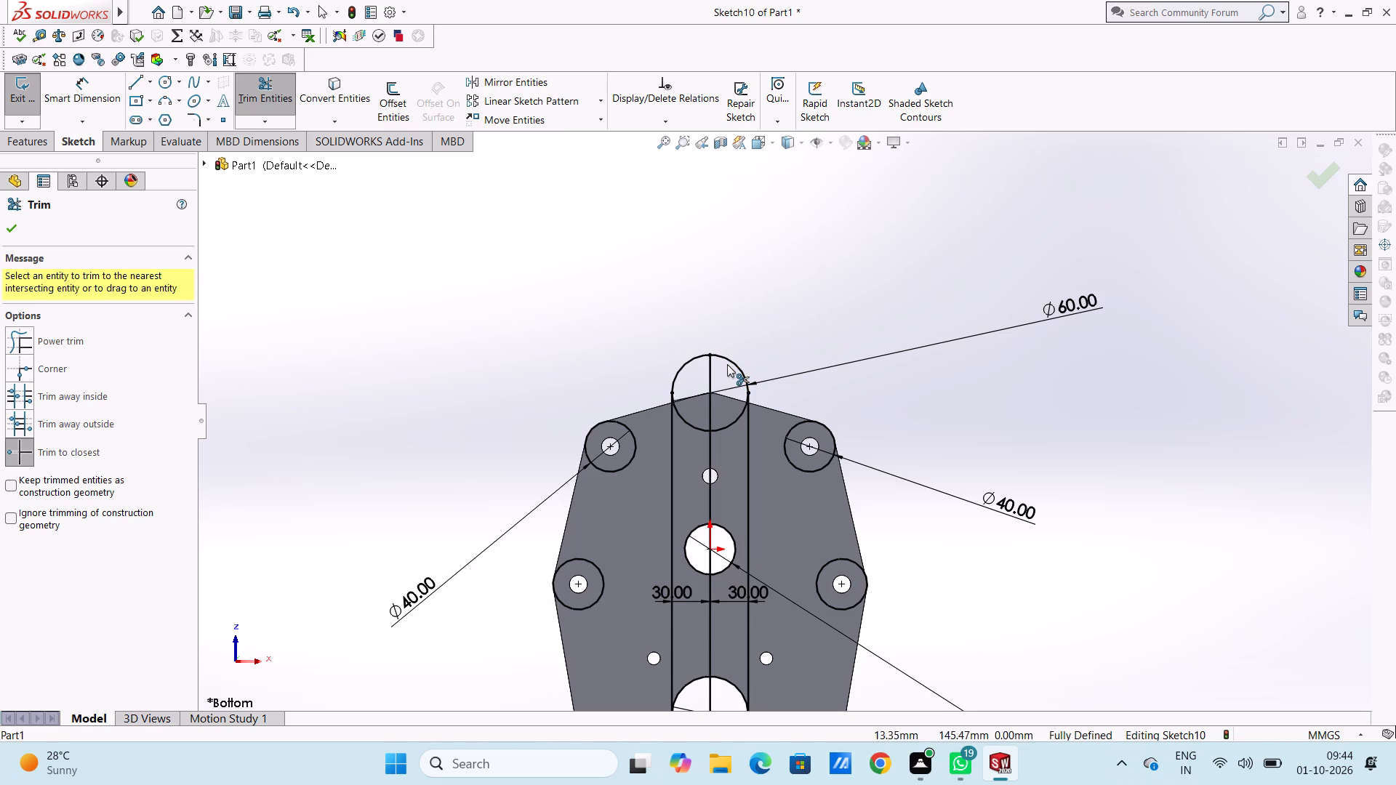
click(727, 364)
click(710, 366)
click(702, 349)
click(705, 351)
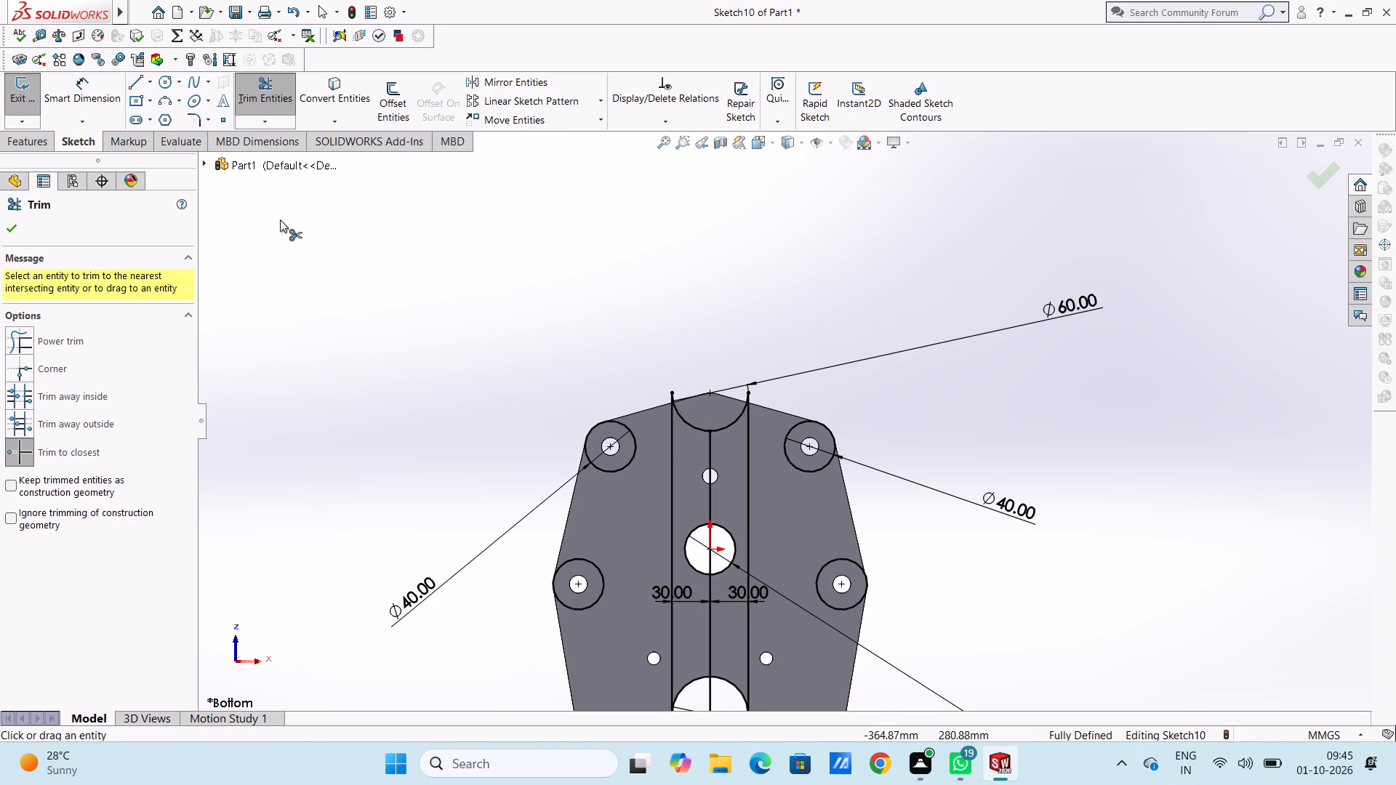
click(711, 450)
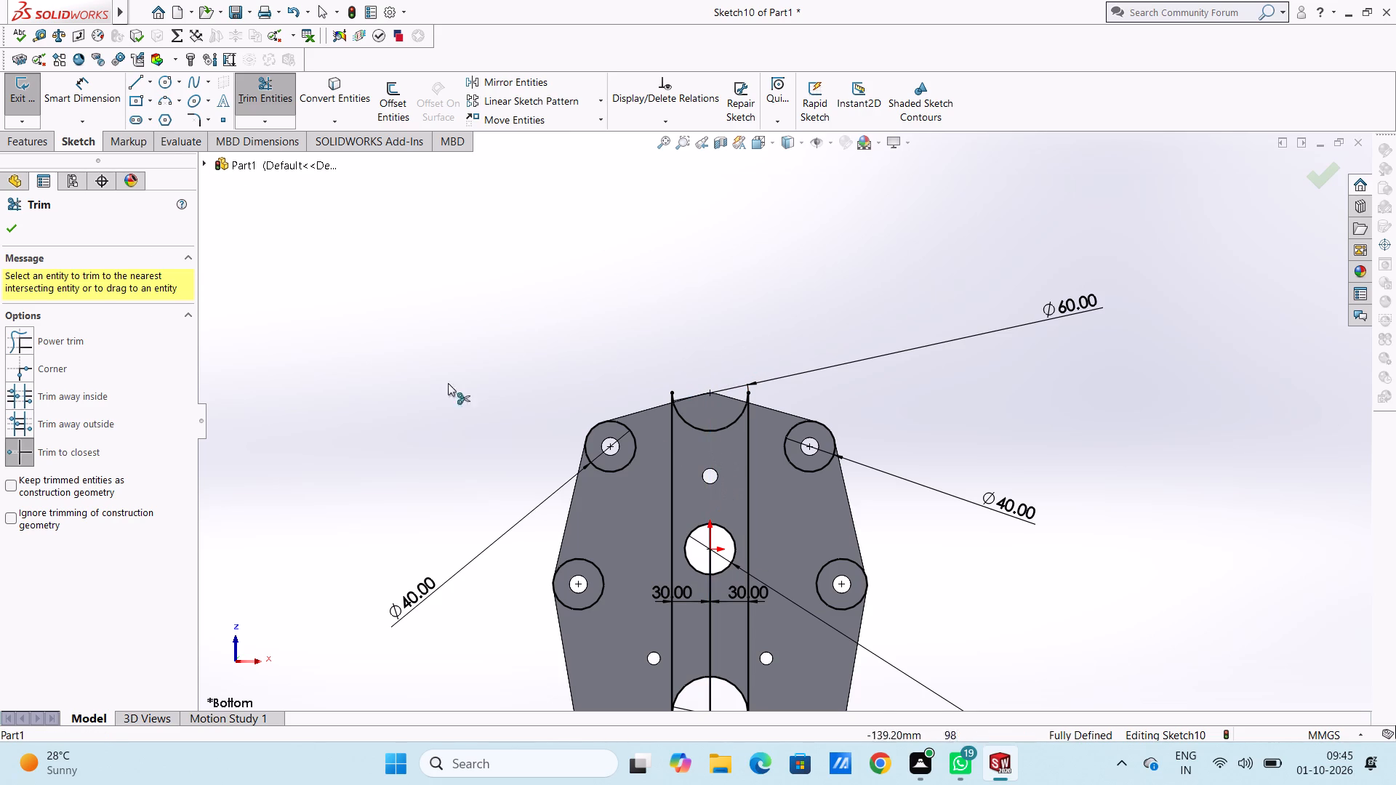
click(20, 230)
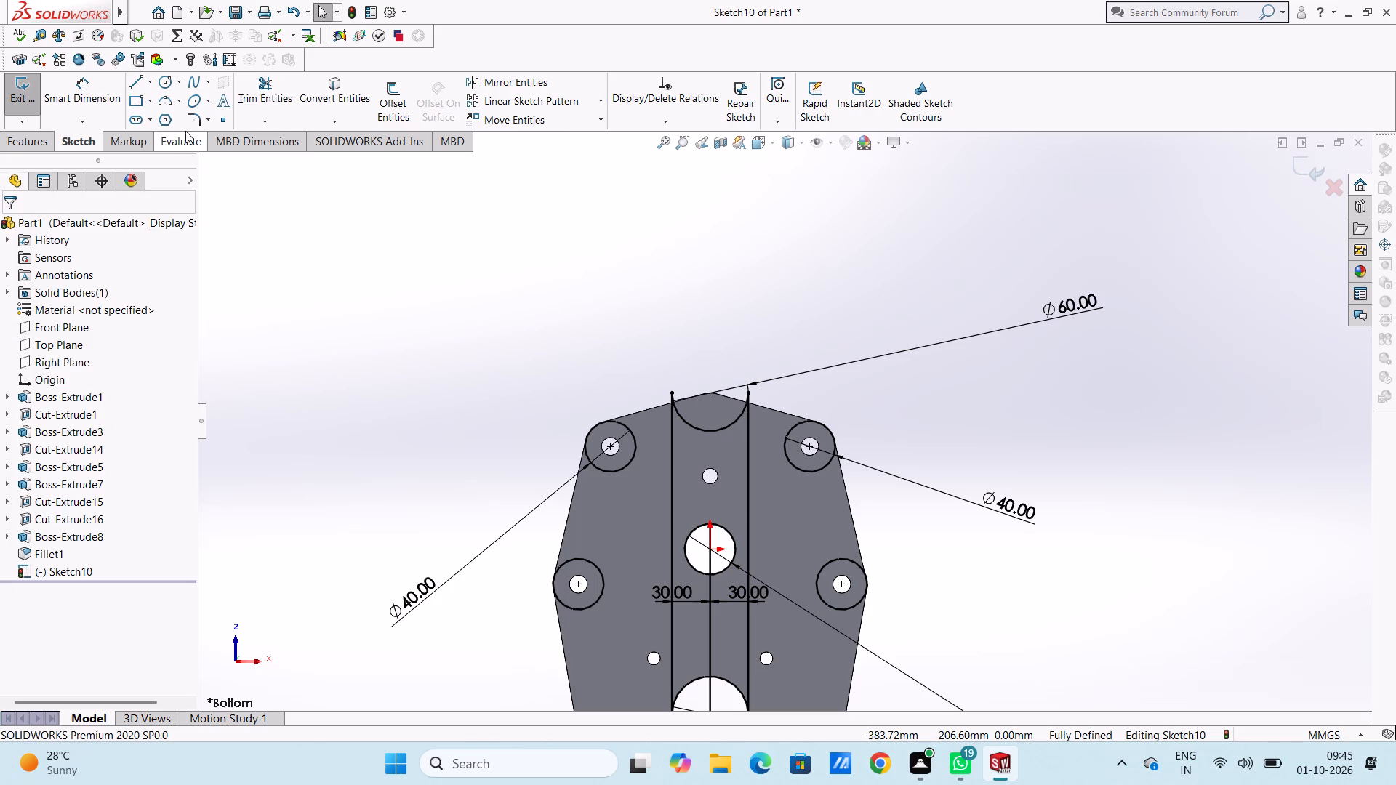
Add 7 mm sketch fillets between the top circle's remaining arc and both vertical offset lines.
click(201, 116)
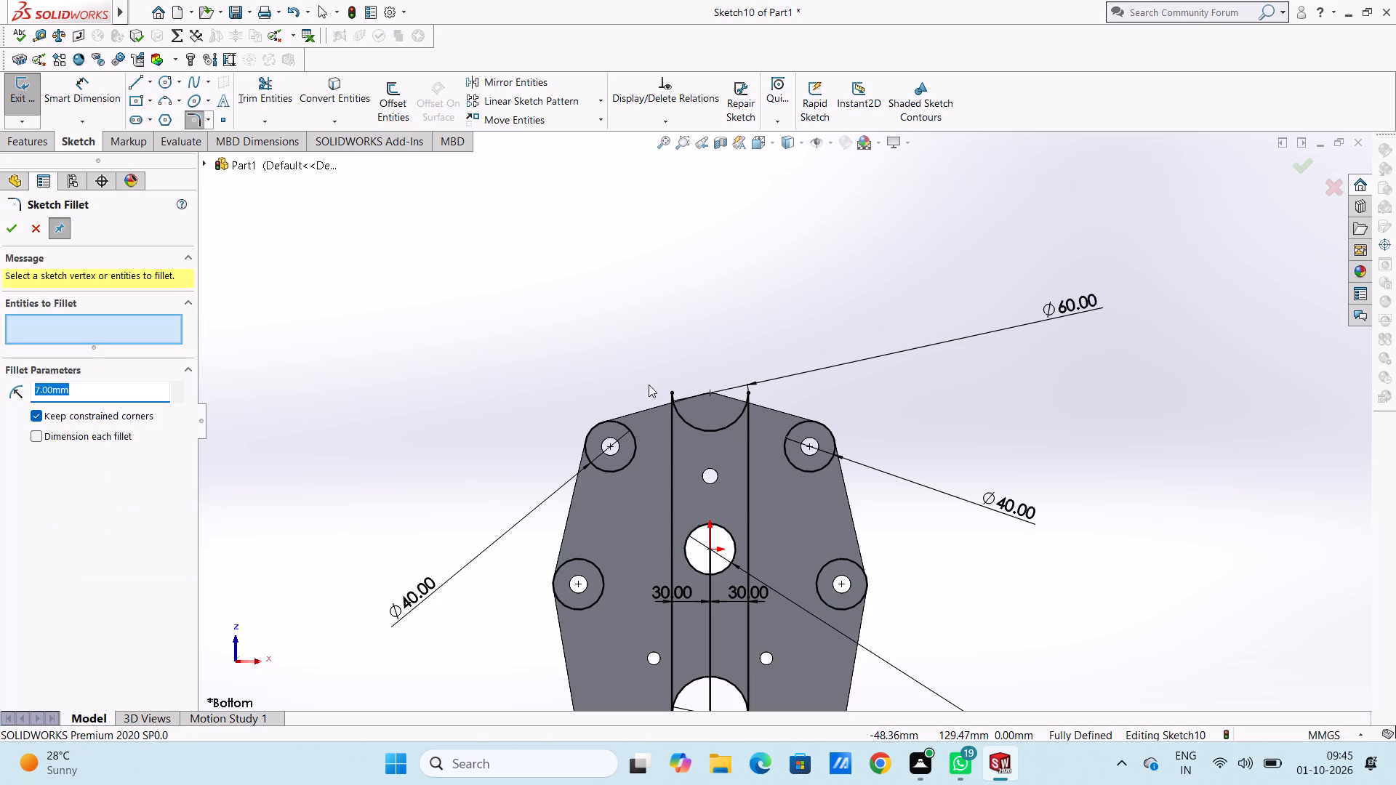
click(675, 389)
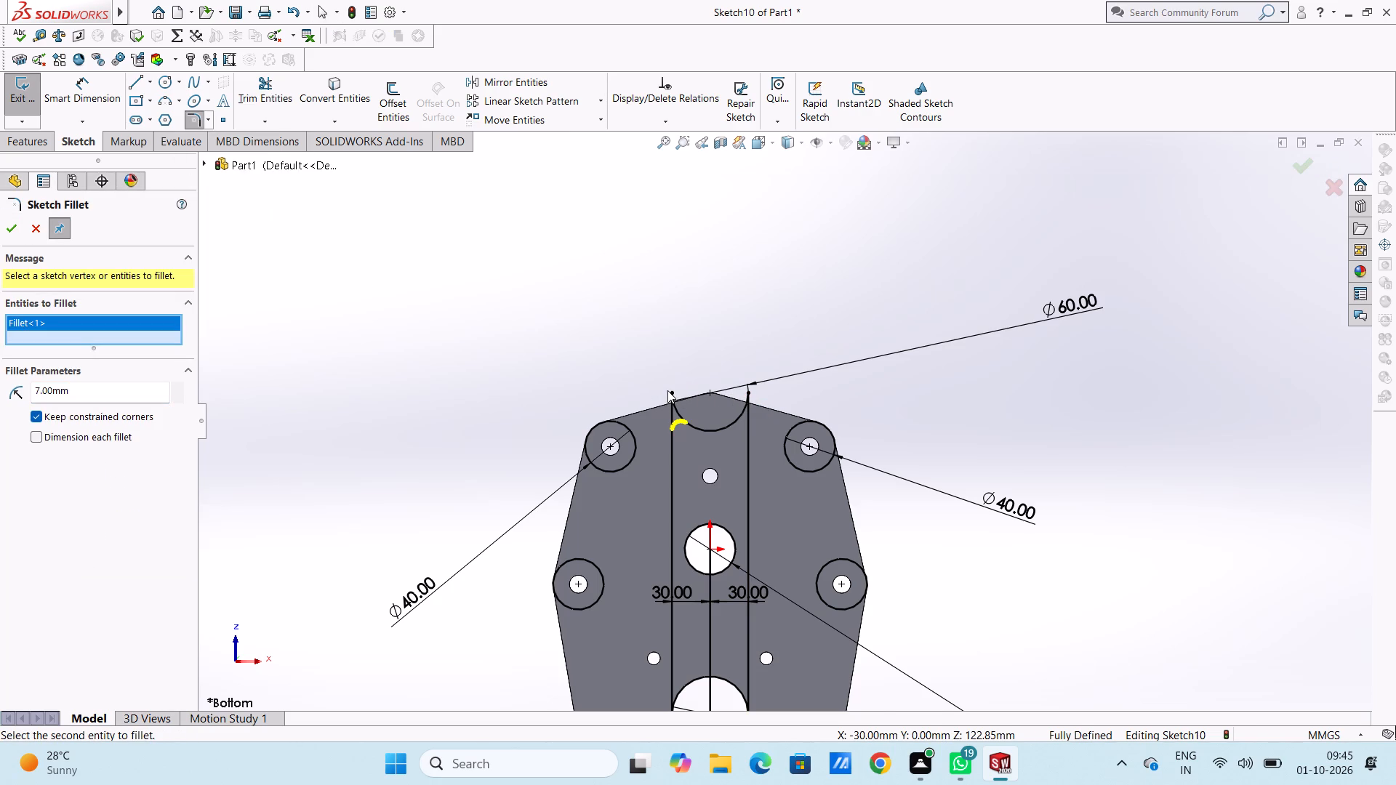
click(671, 393)
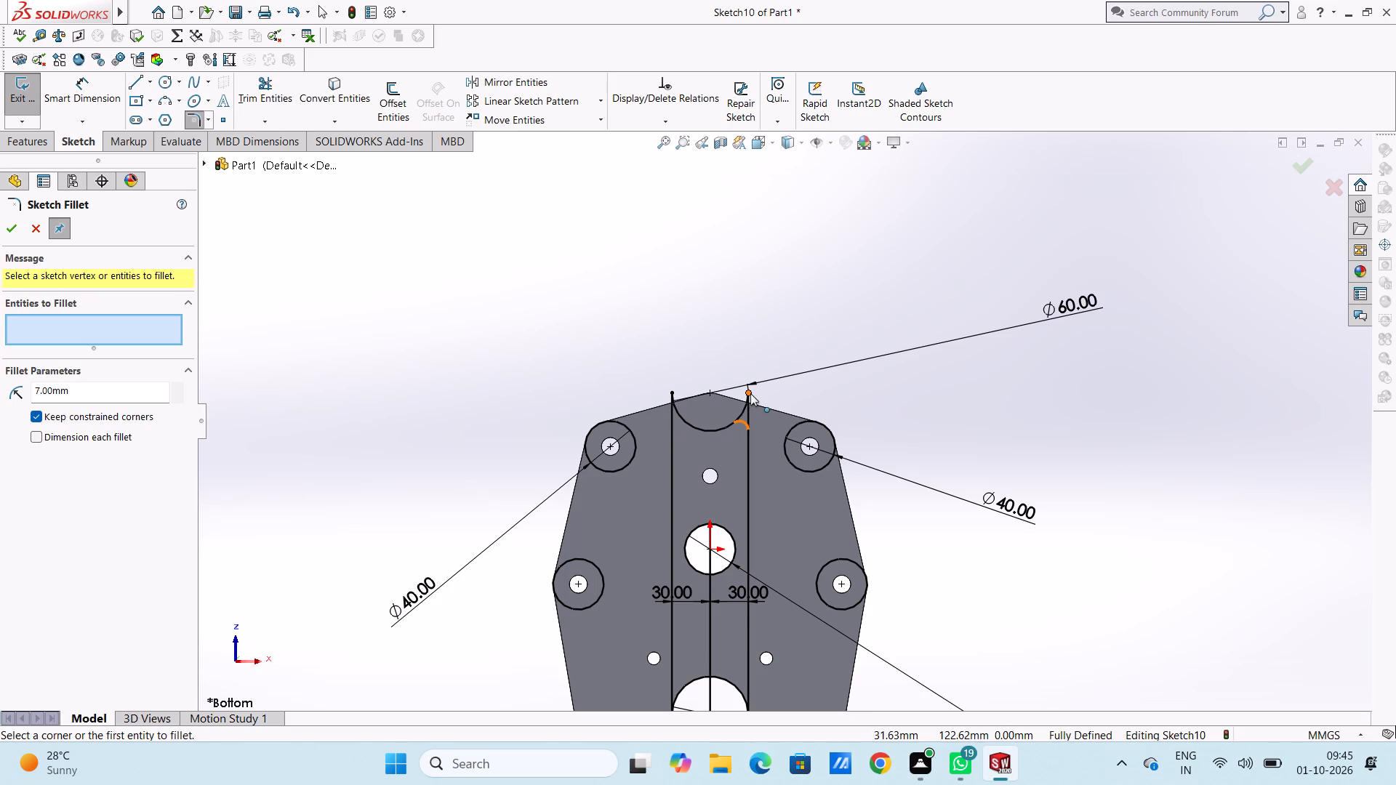
click(750, 393)
click(674, 389)
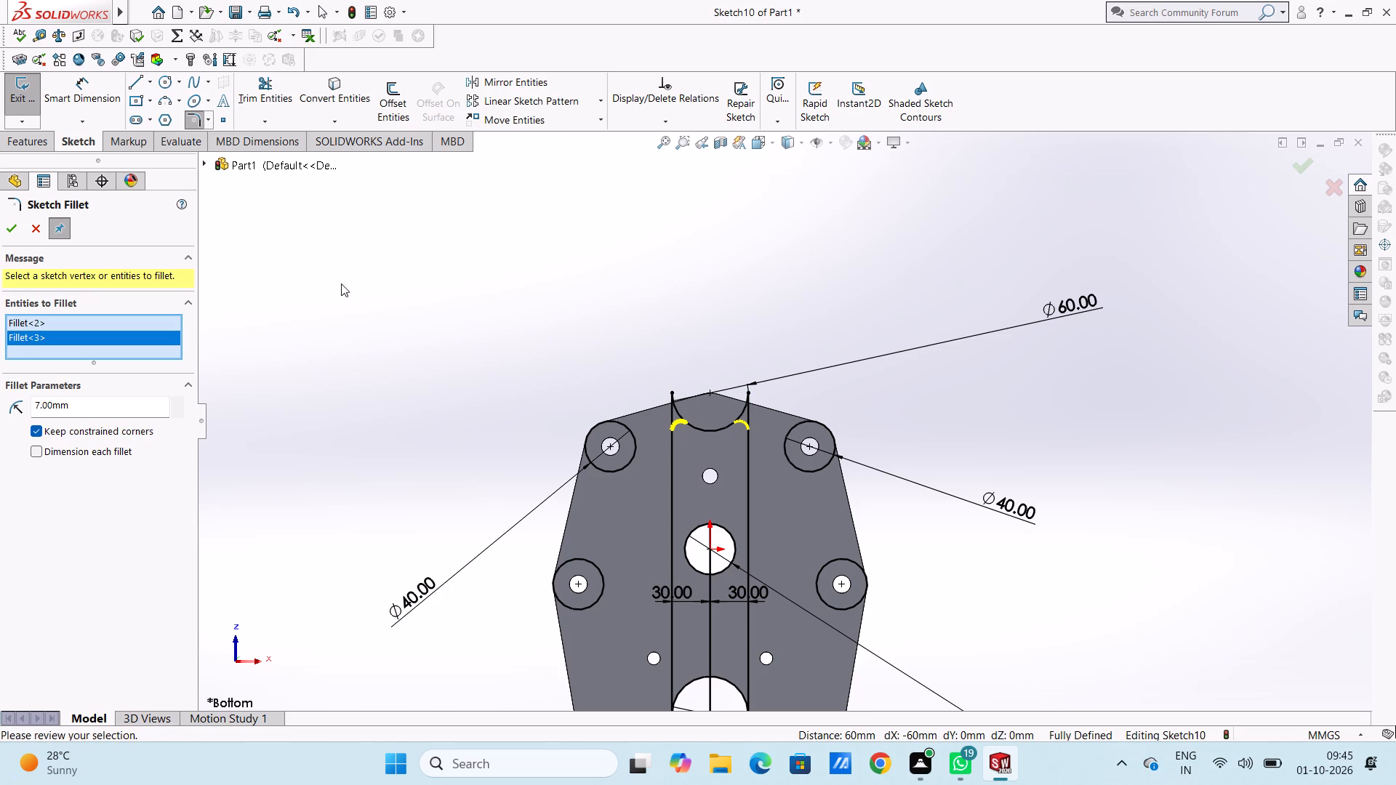
click(14, 229)
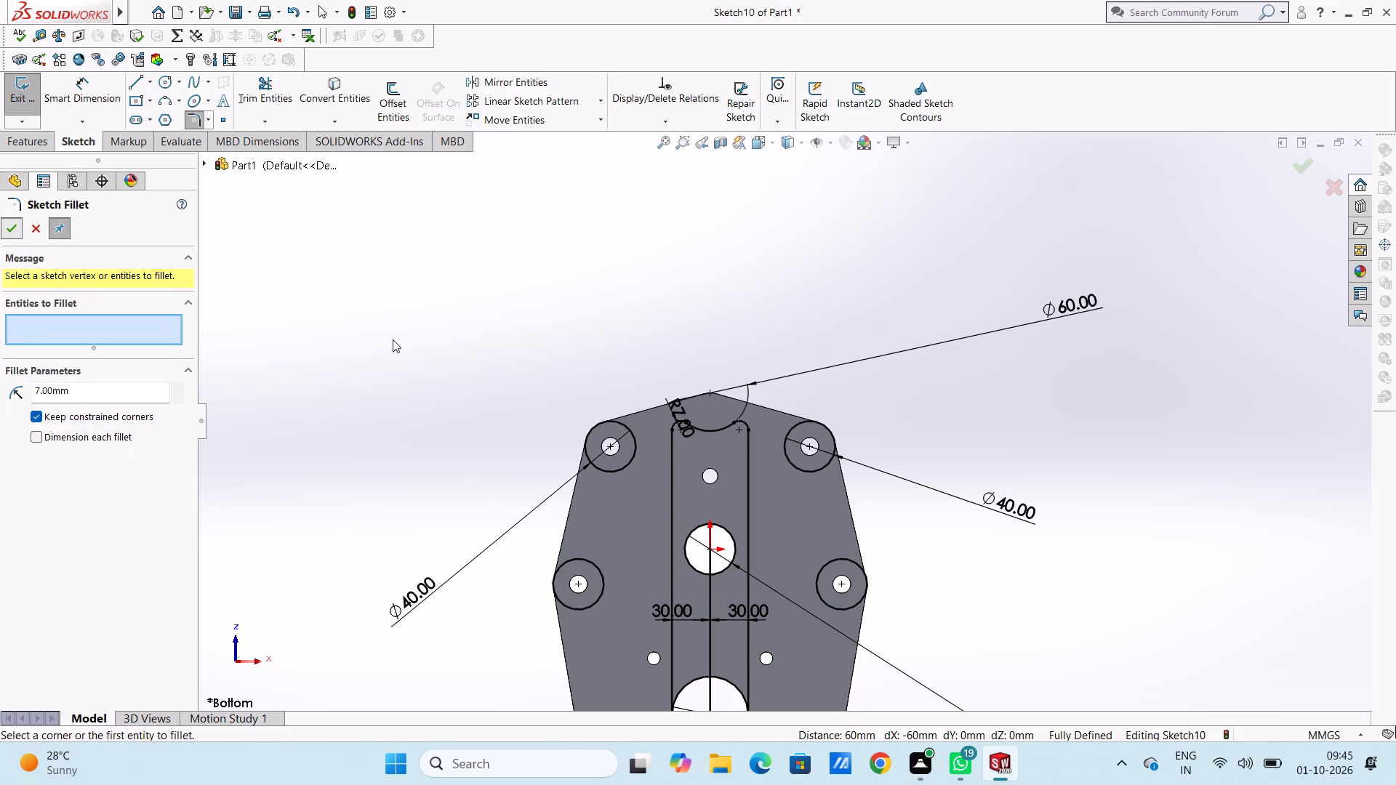
click(393, 339)
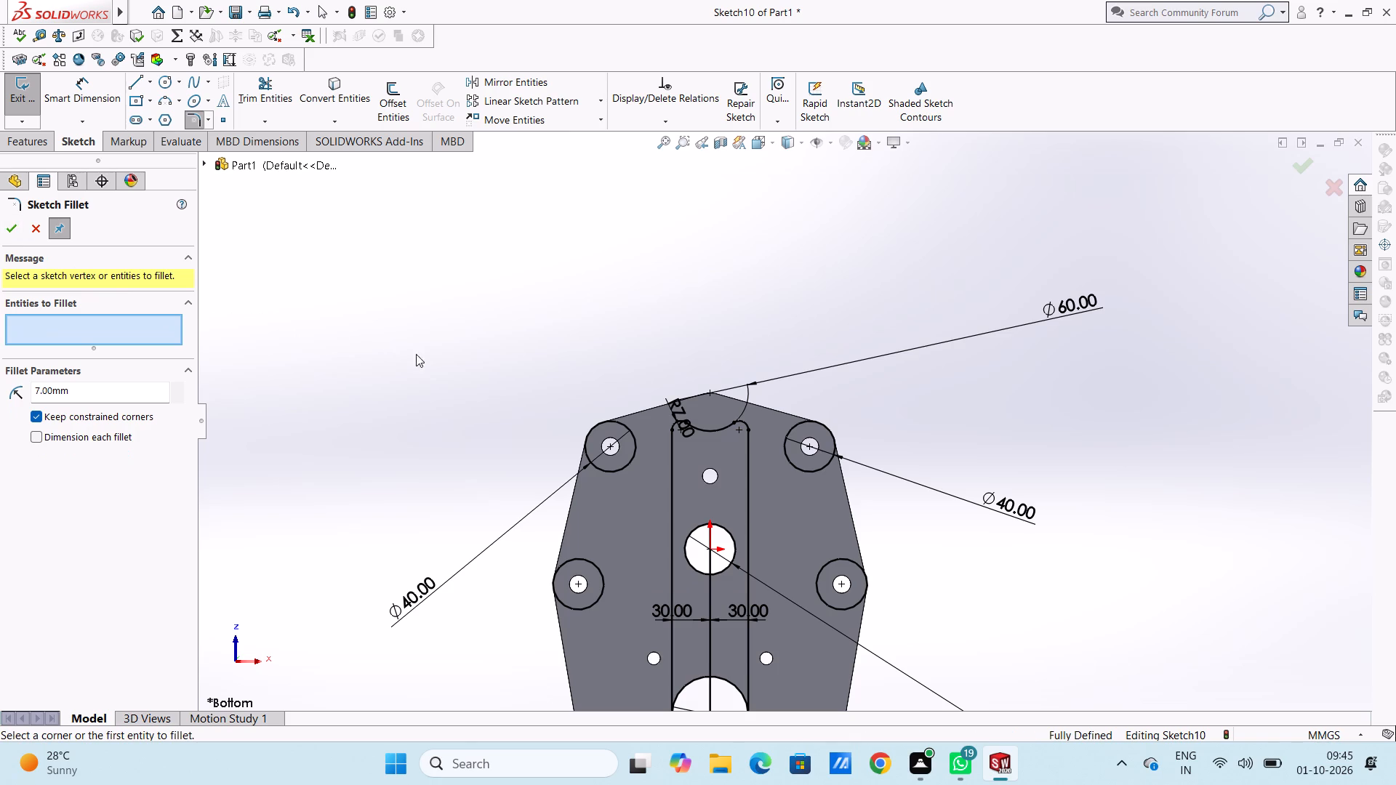
scroll(483, 403, up, 5)
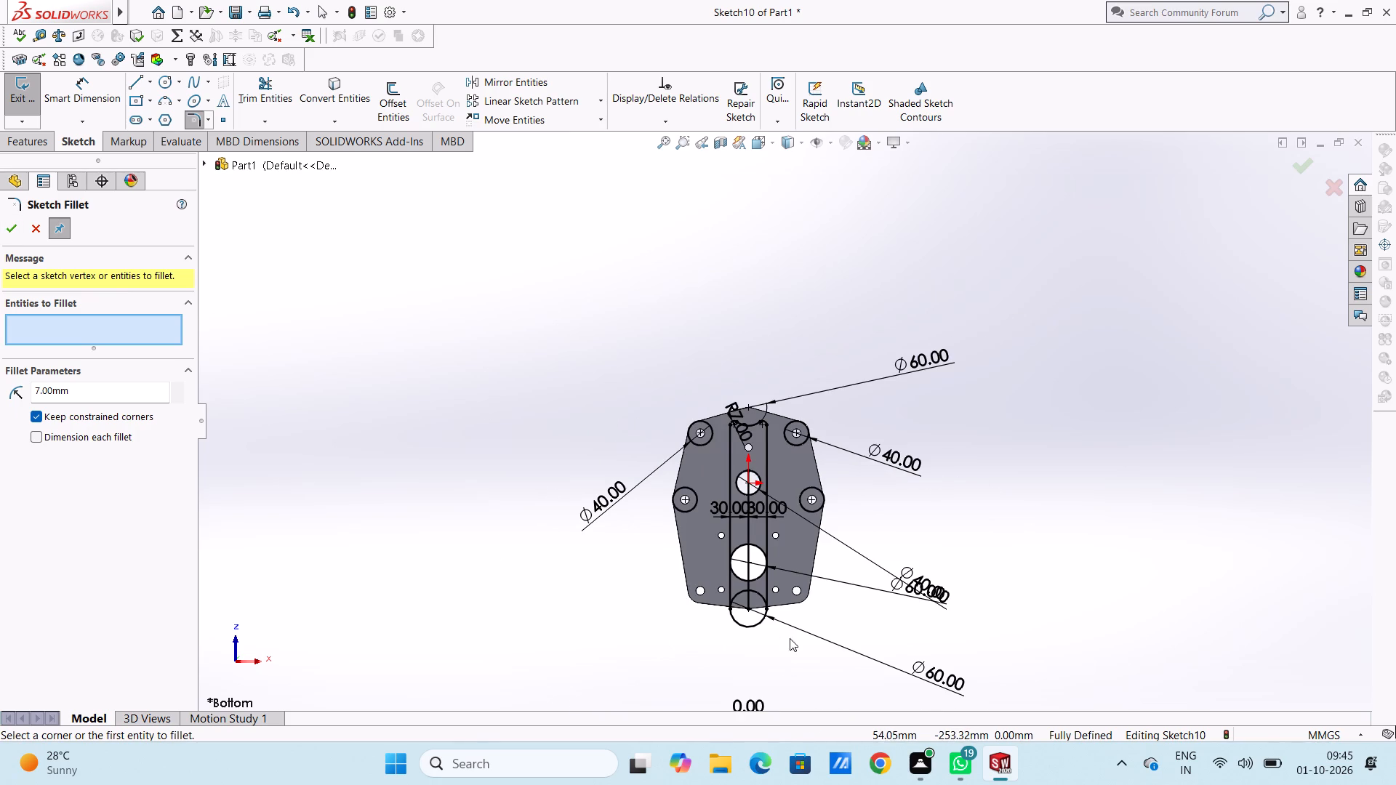
scroll(804, 629, down, 3)
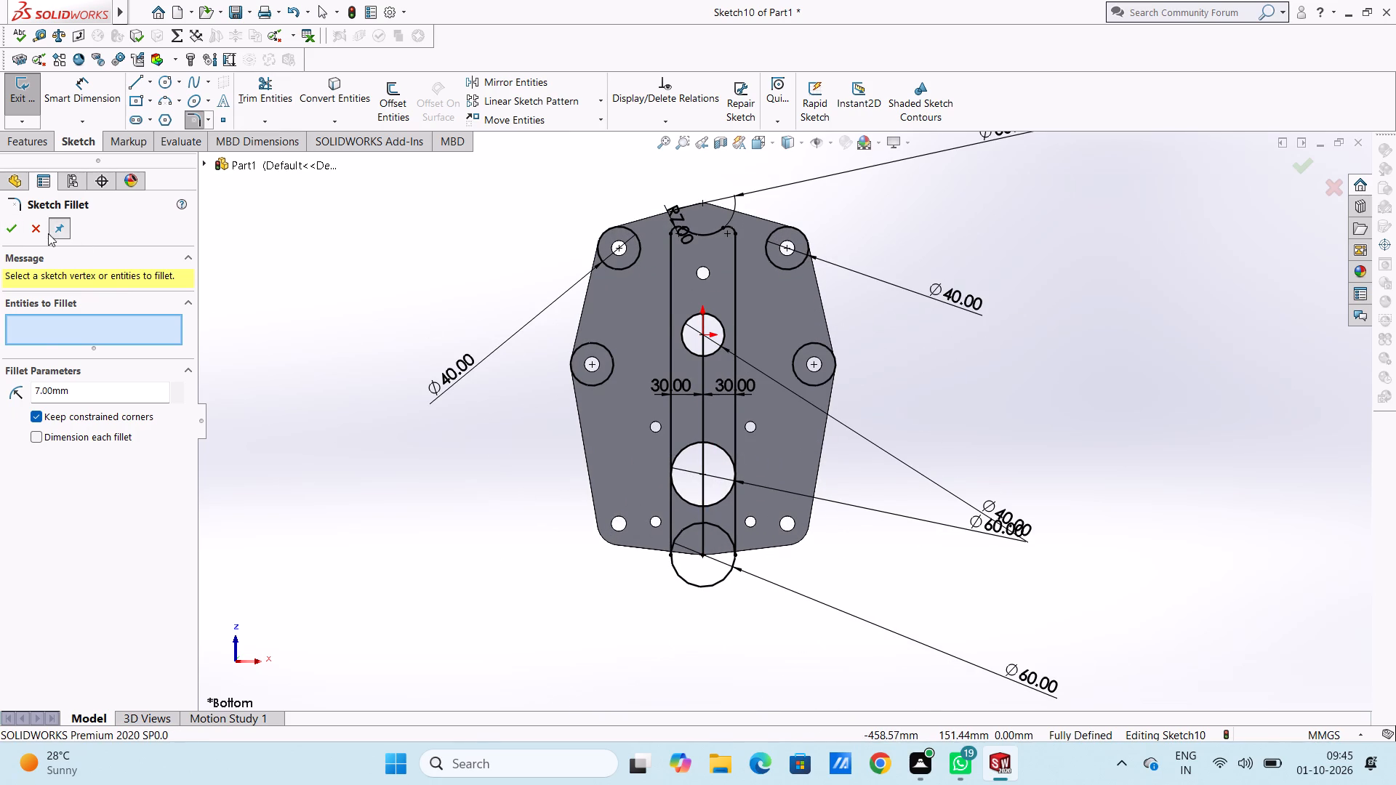
click(15, 230)
Trim the bottom circle's lower half and the centre line inside it, through the lower 60 mm circle and up through the 40 mm circle.
click(254, 85)
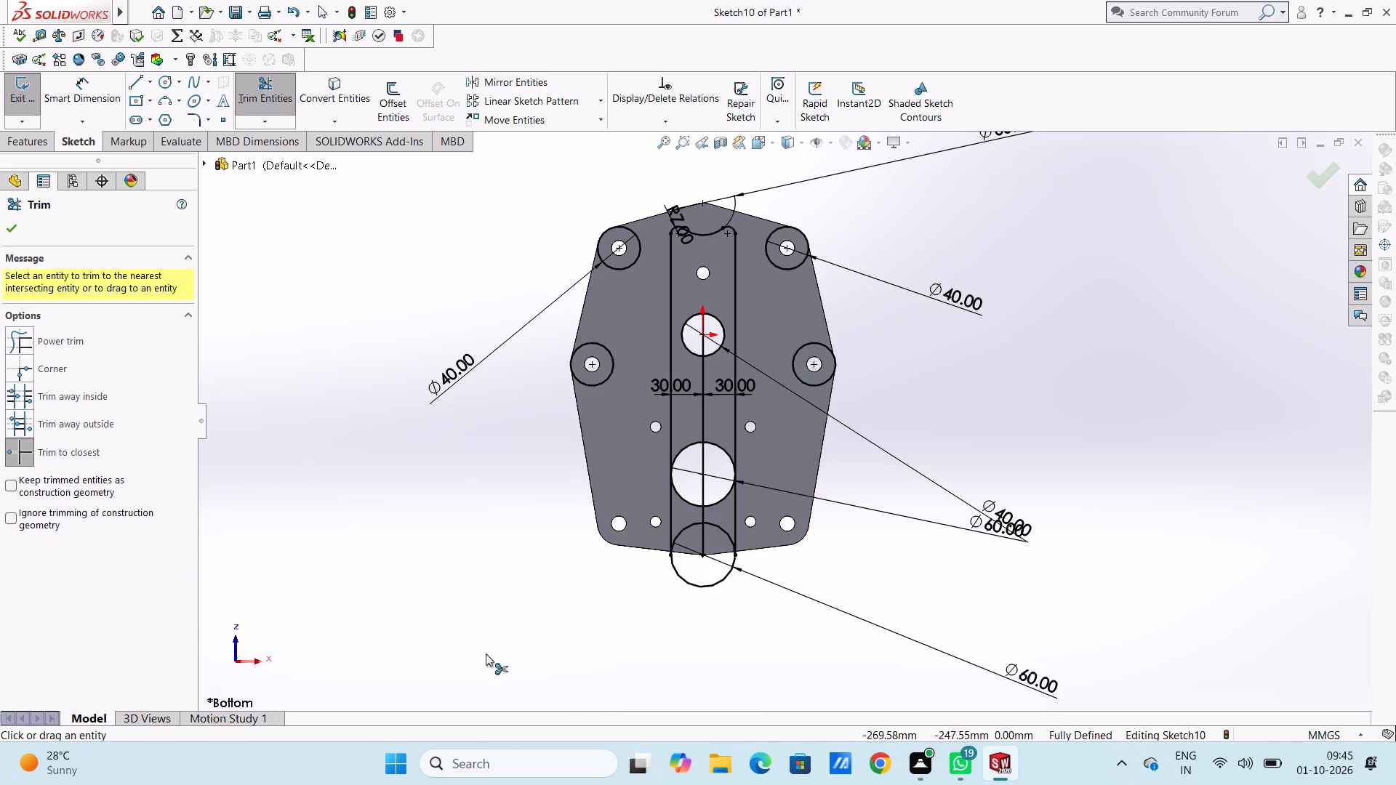
click(685, 586)
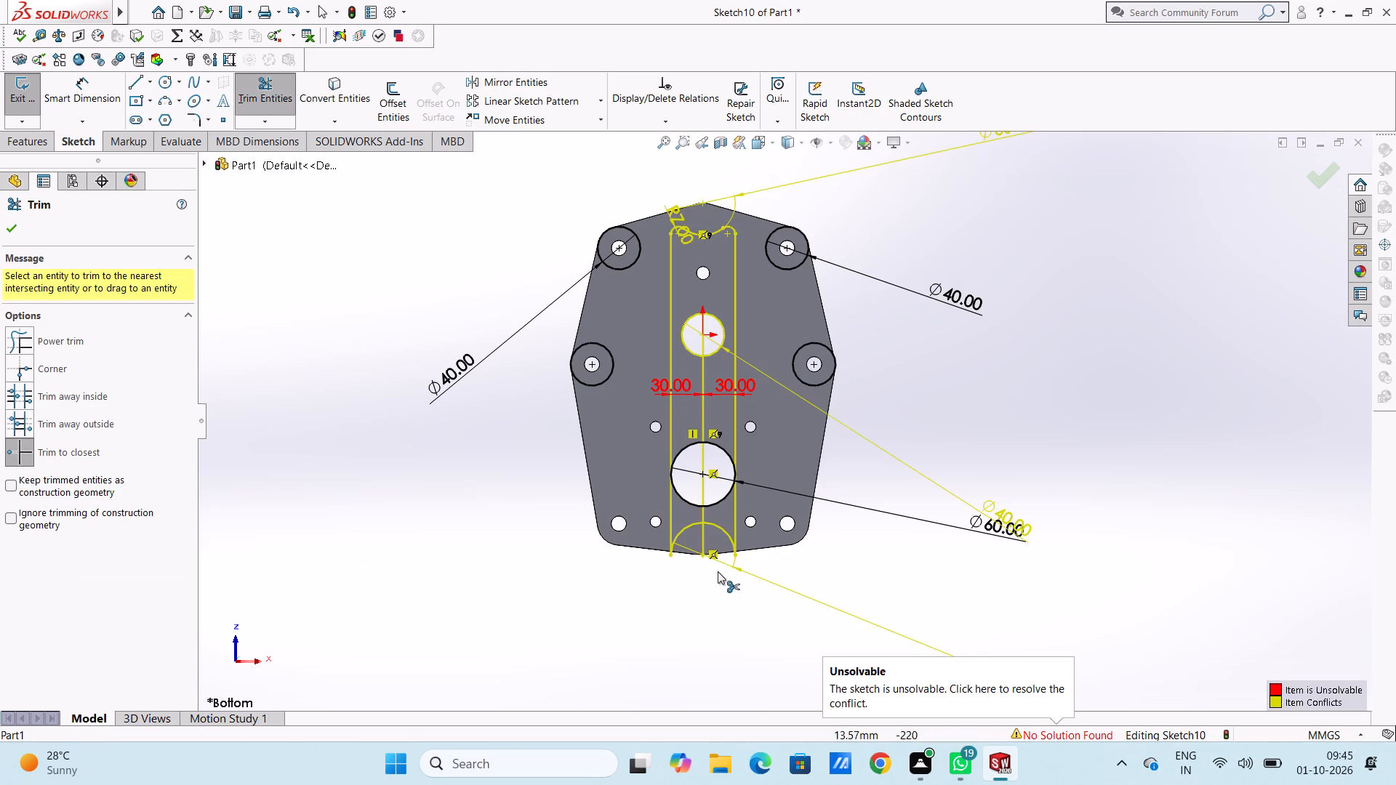
click(707, 547)
click(705, 547)
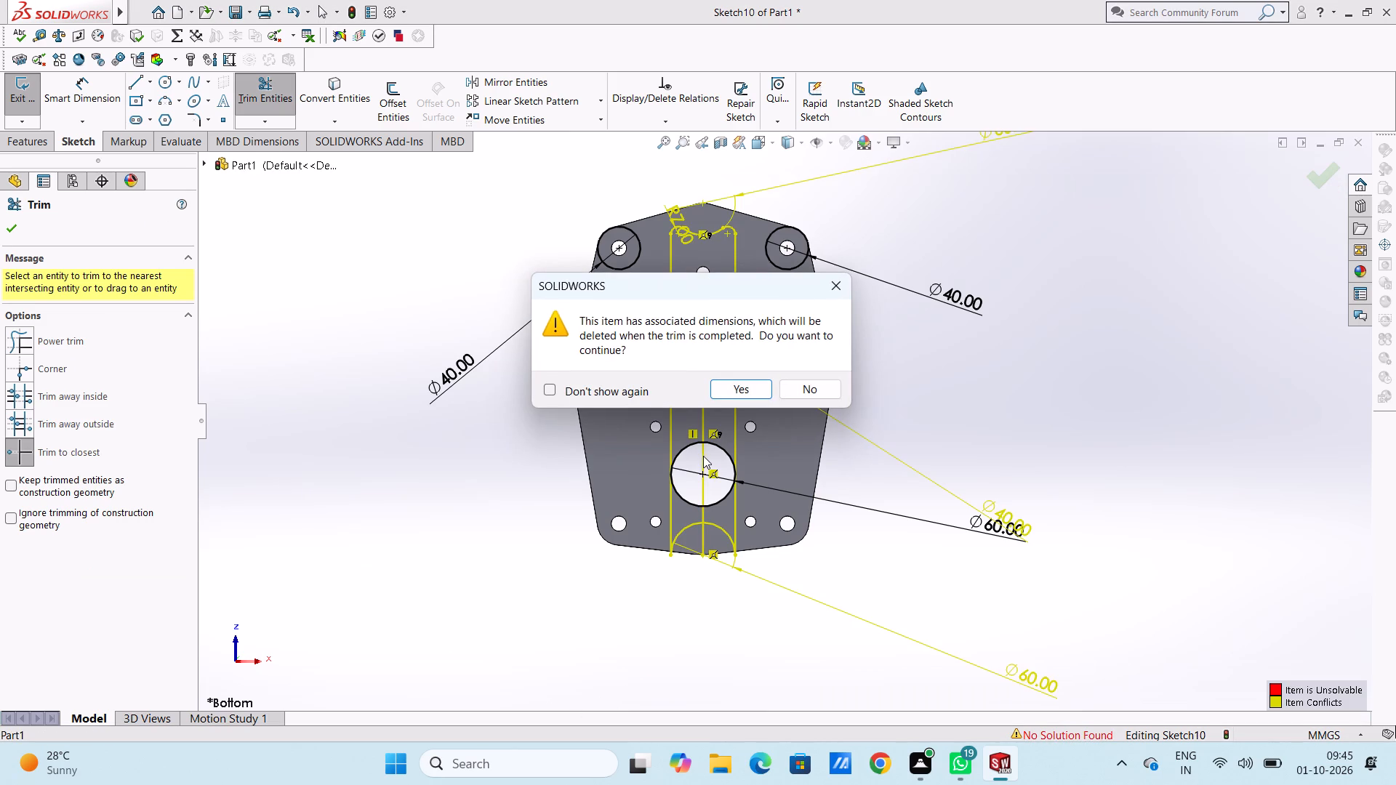
click(738, 389)
click(704, 447)
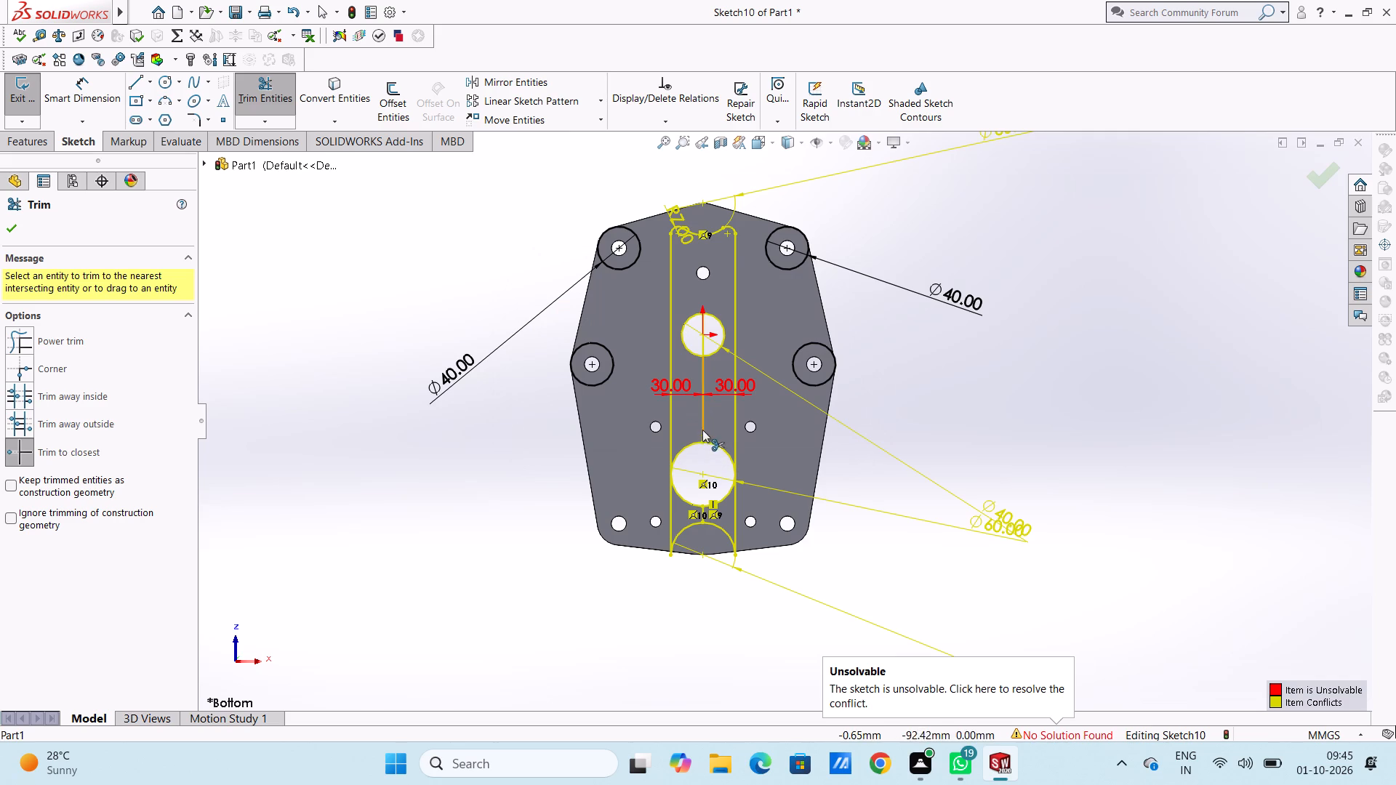
click(700, 425)
click(705, 347)
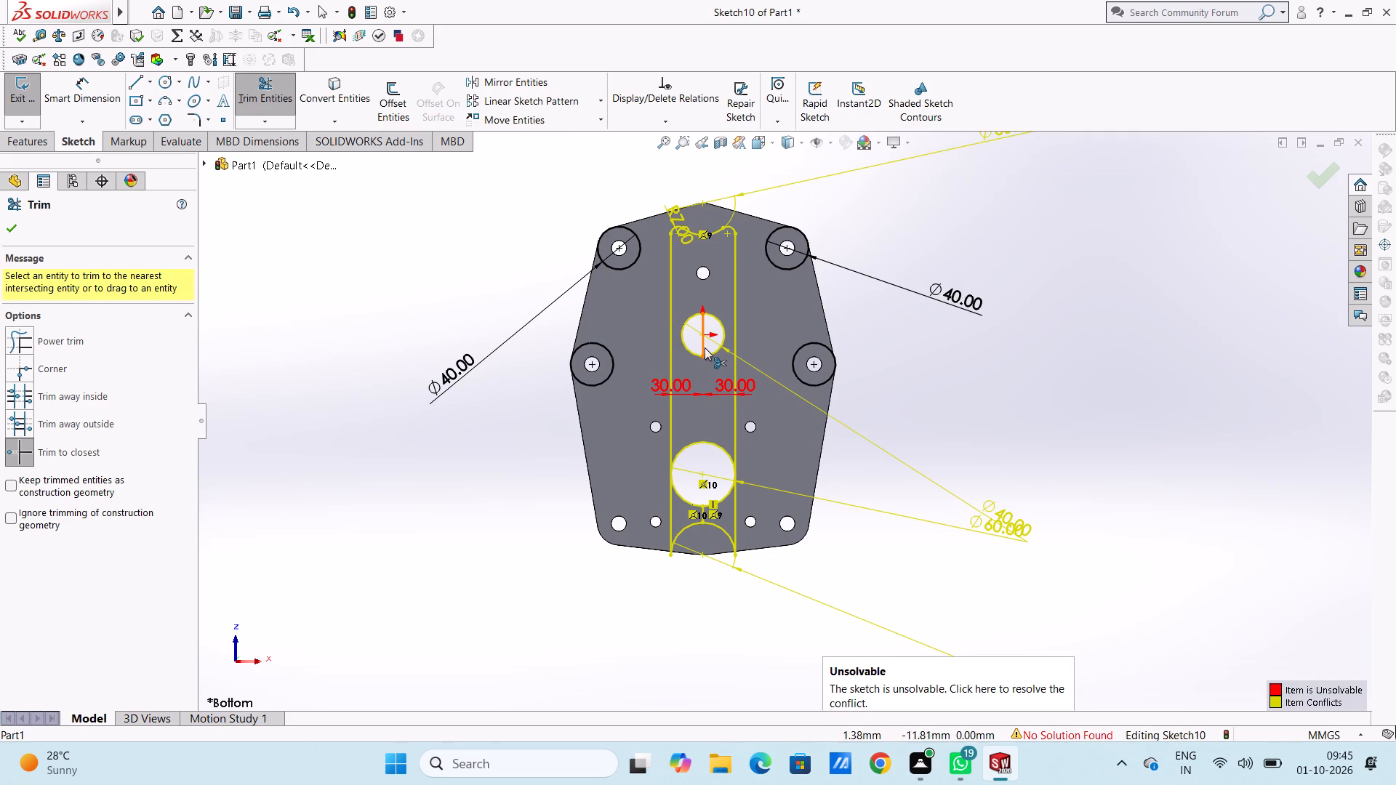
key(Escape)
key(Escape)
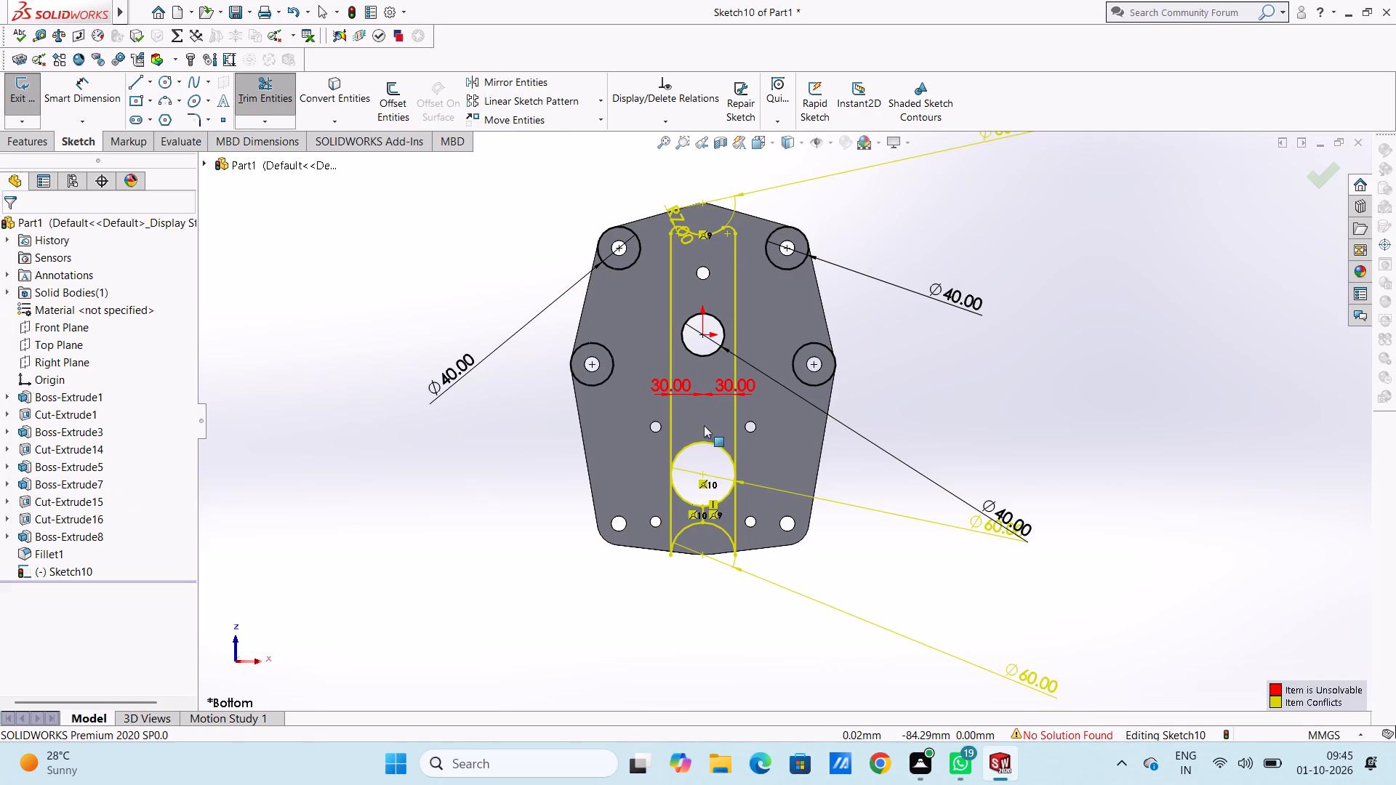
Delete the 30 mm dimension of the right vertical offset line.
click(715, 395)
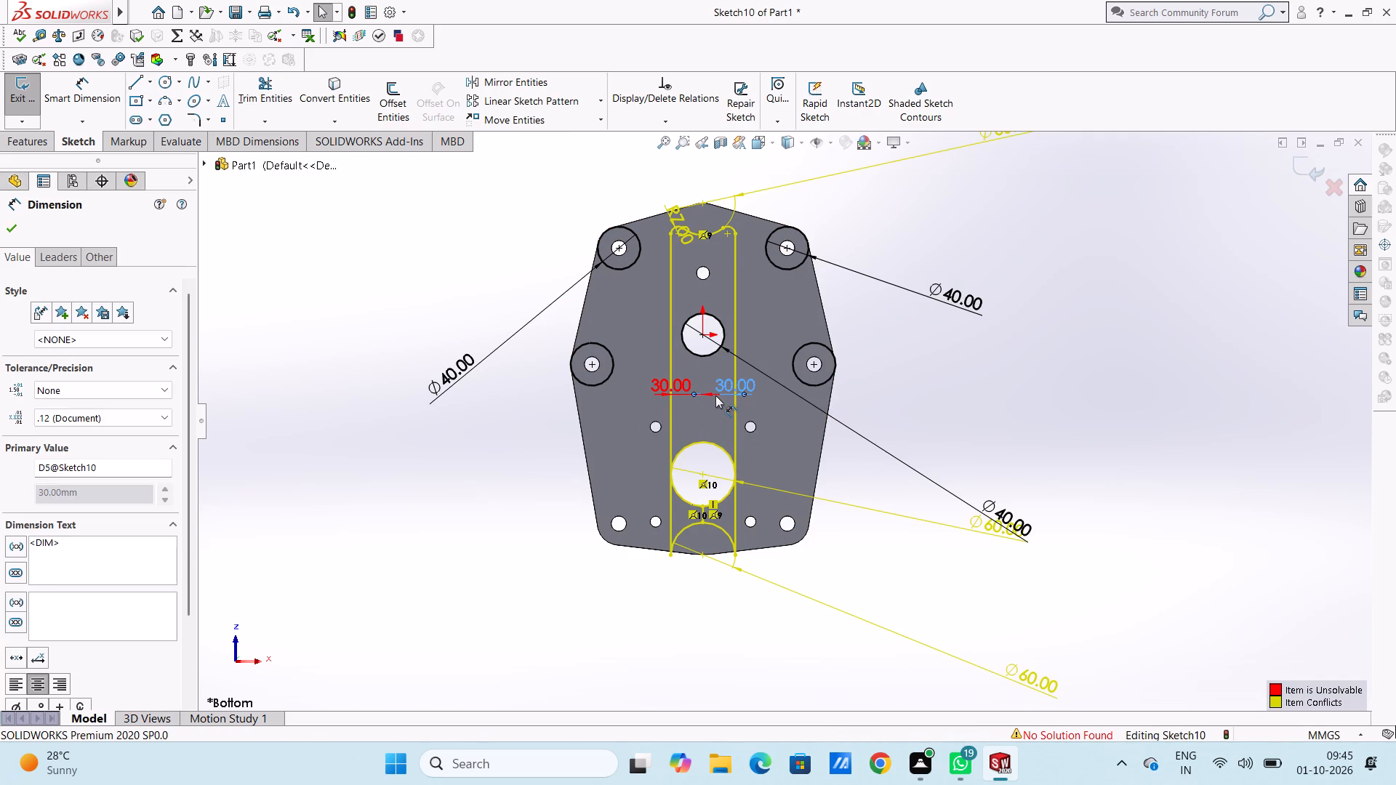
key(Delete)
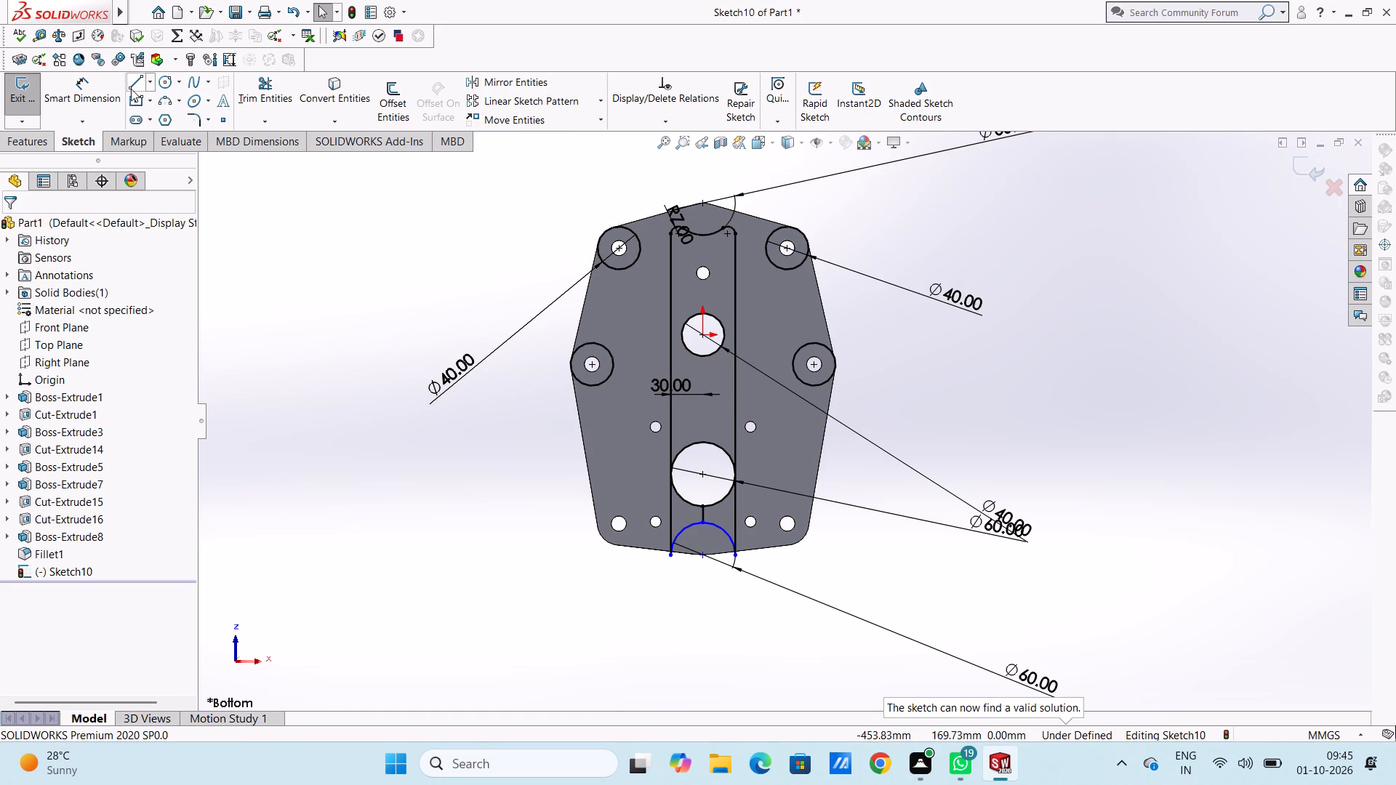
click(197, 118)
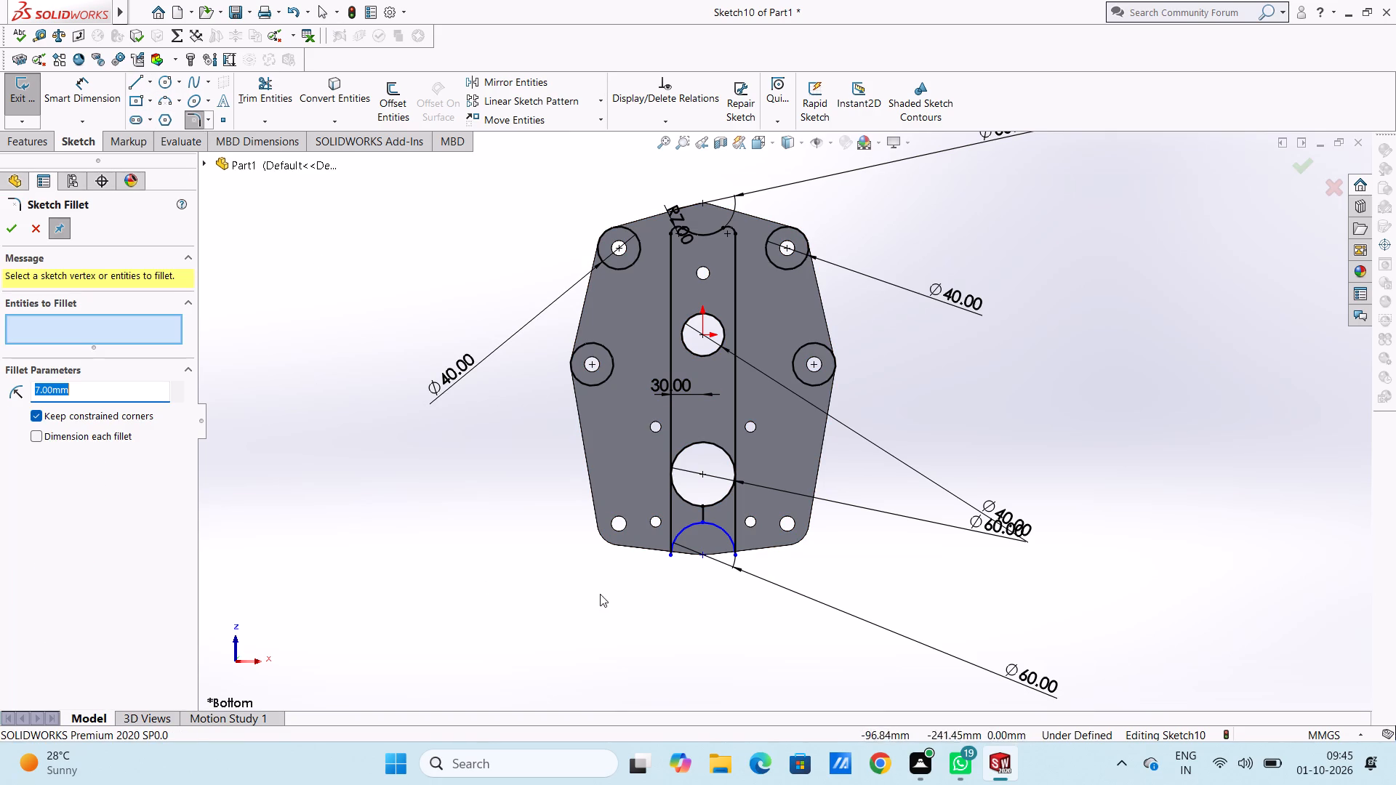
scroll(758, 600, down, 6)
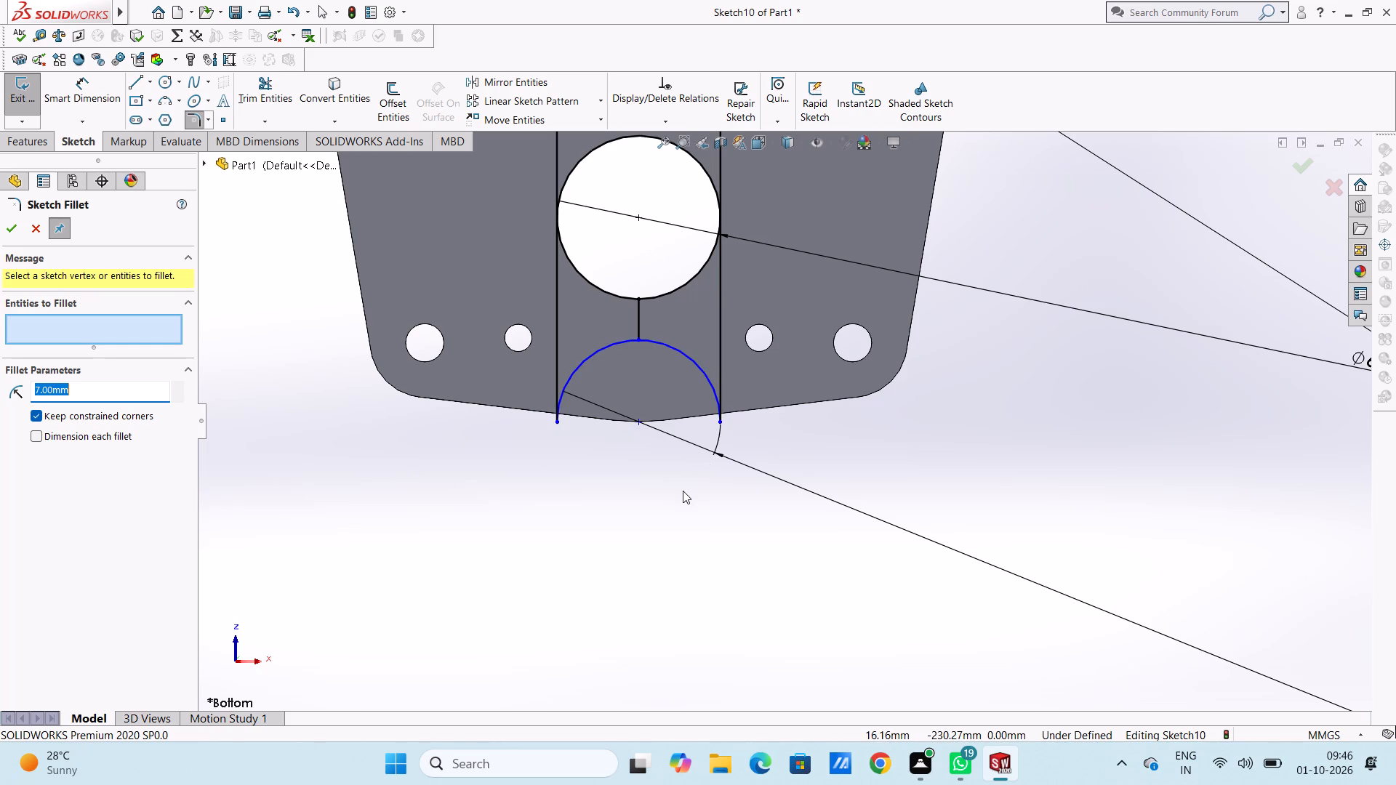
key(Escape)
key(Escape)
Delete the 60 mm diameter dimension of the remaining bottom arc.
scroll(683, 491, up, 4)
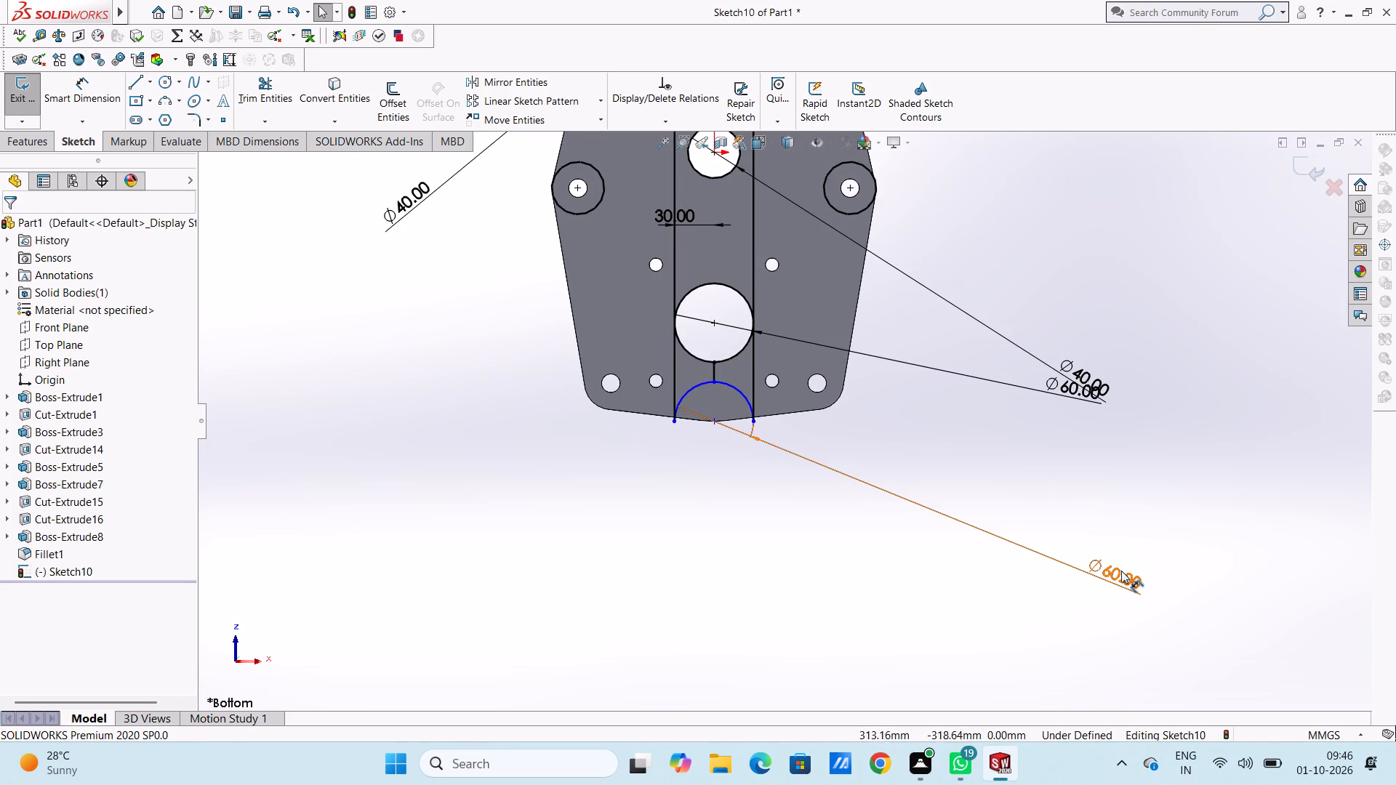
click(1120, 571)
key(Delete)
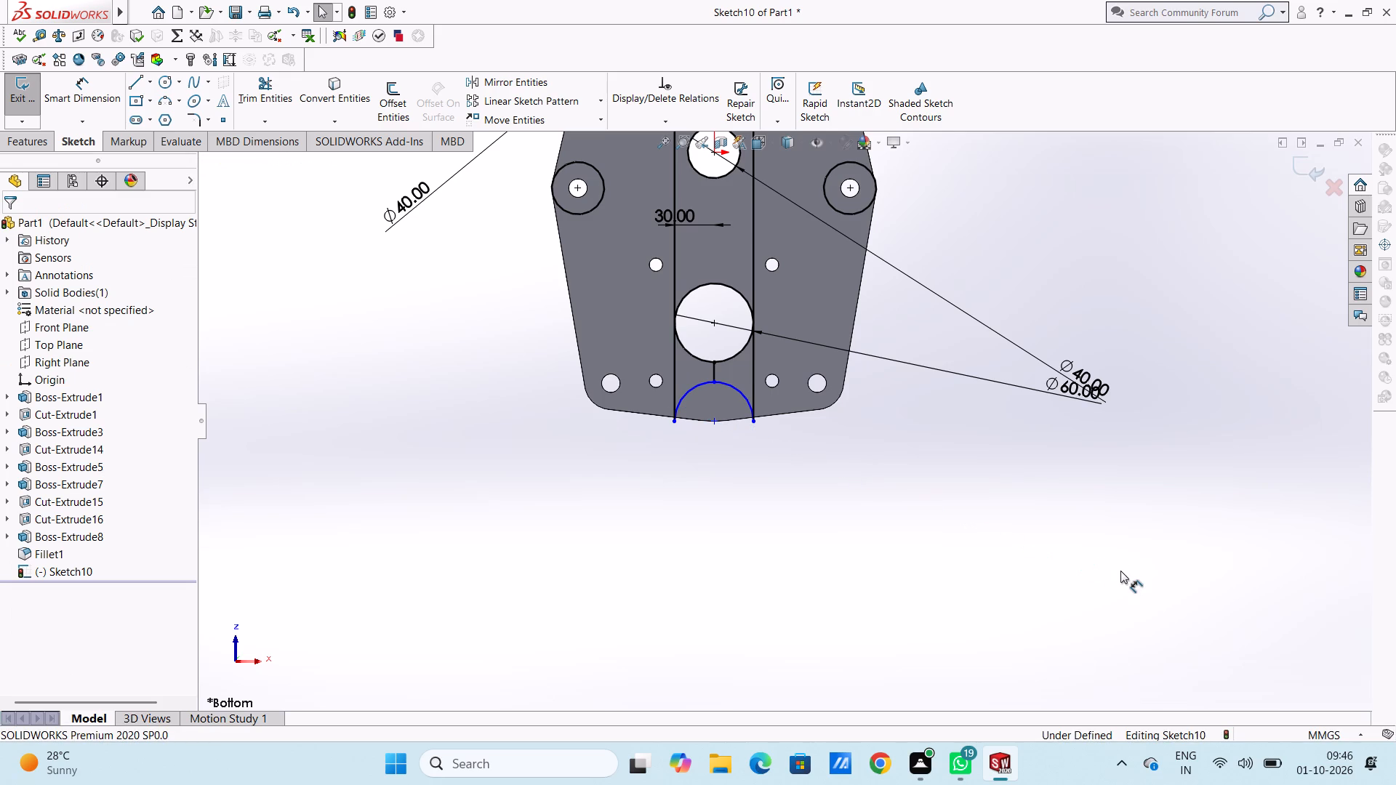
Dimension the remaining bottom arc with a 30 mm radius.
click(97, 100)
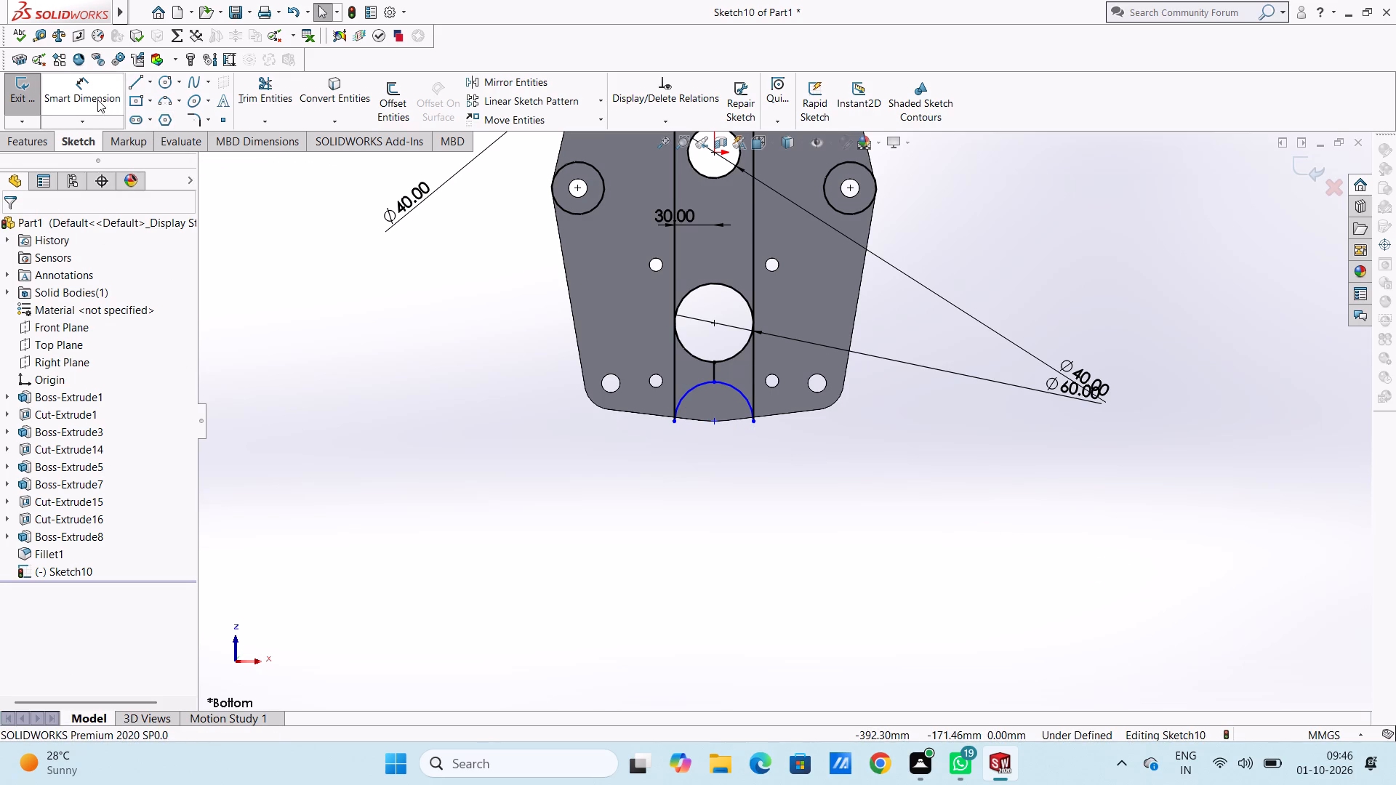
click(683, 397)
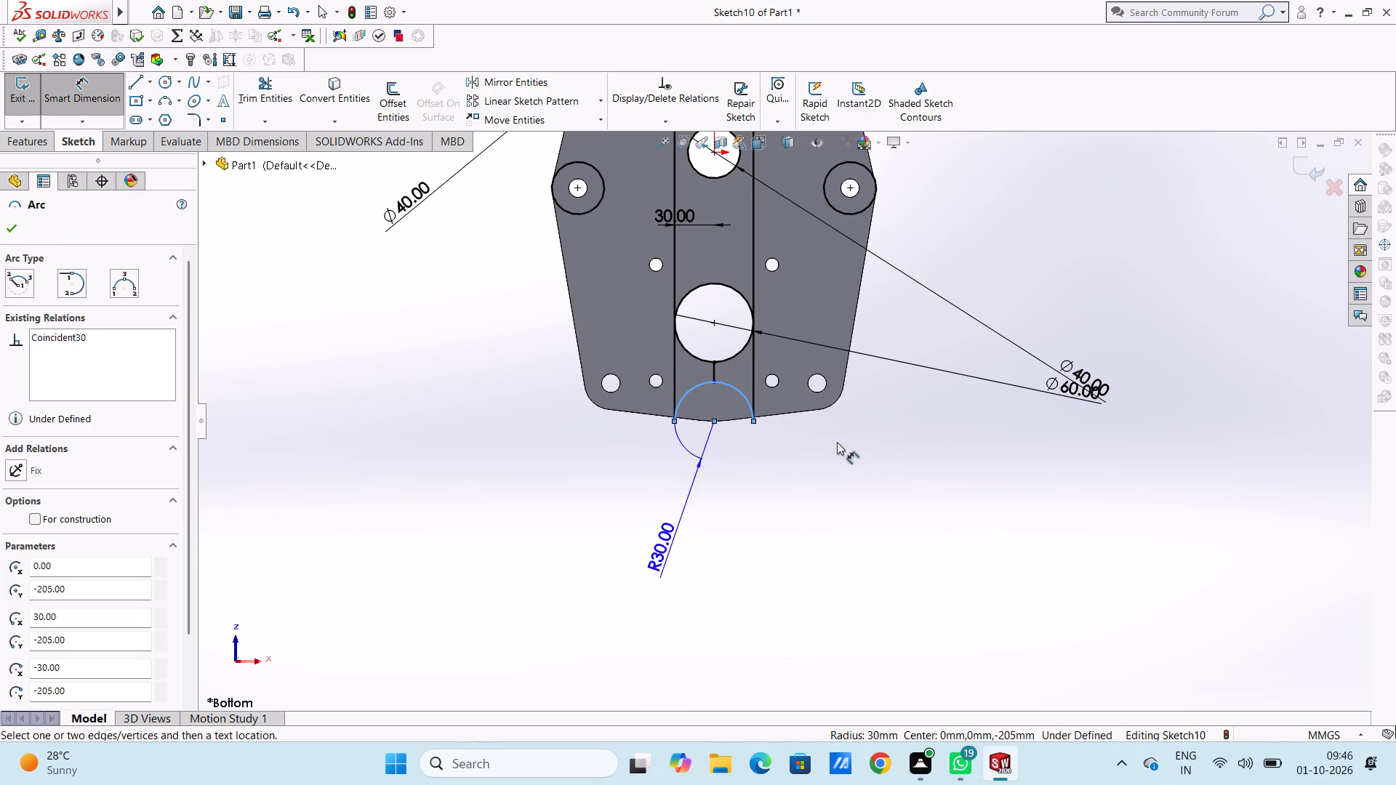
click(802, 169)
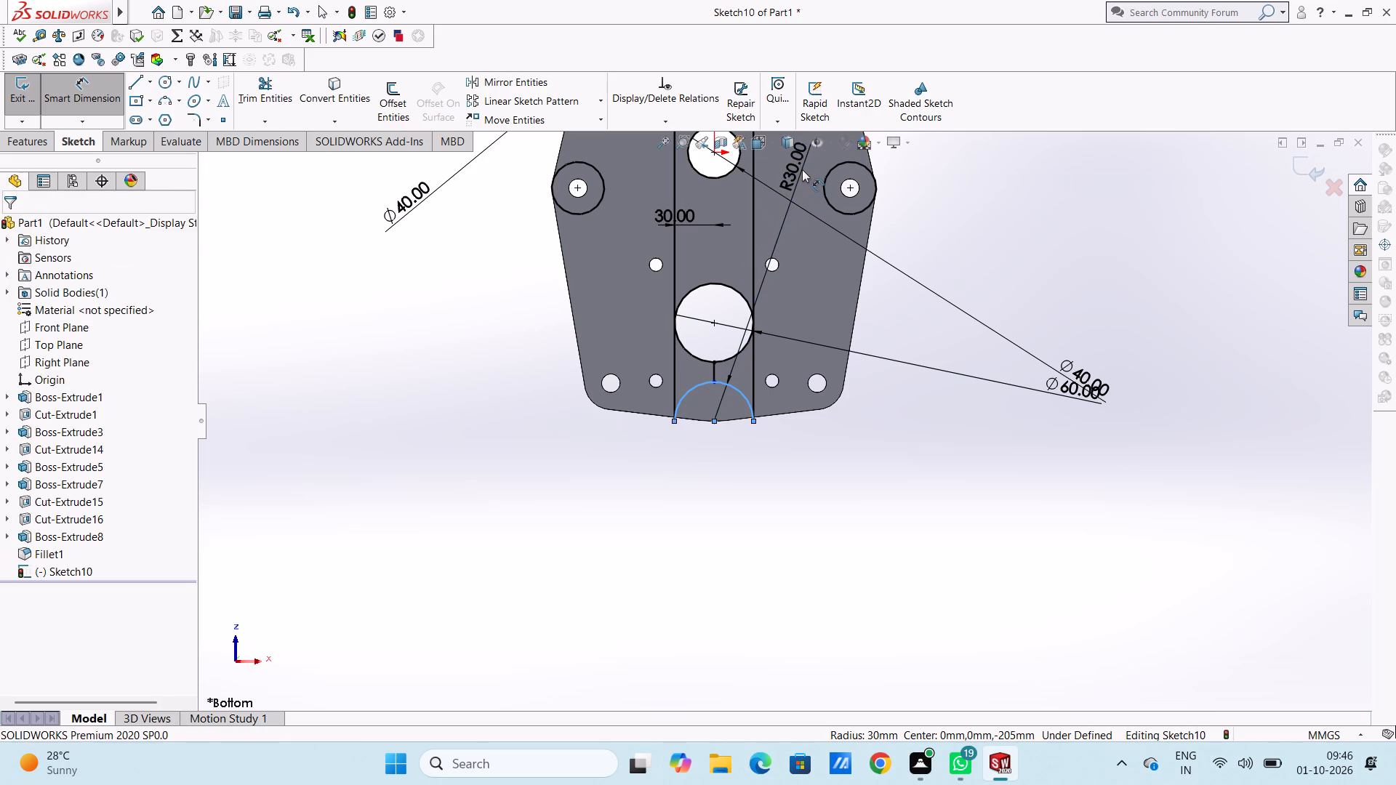
click(739, 153)
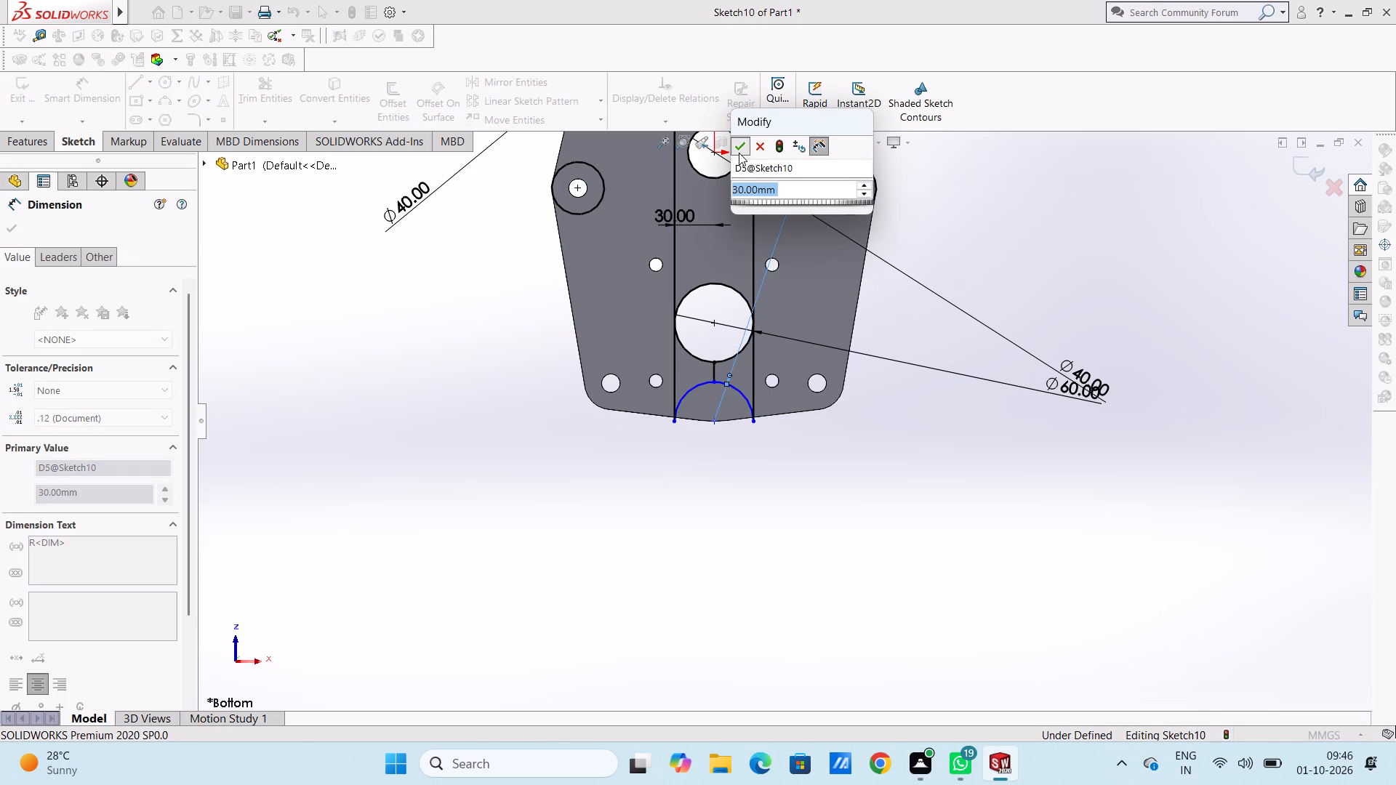
click(511, 400)
key(Escape)
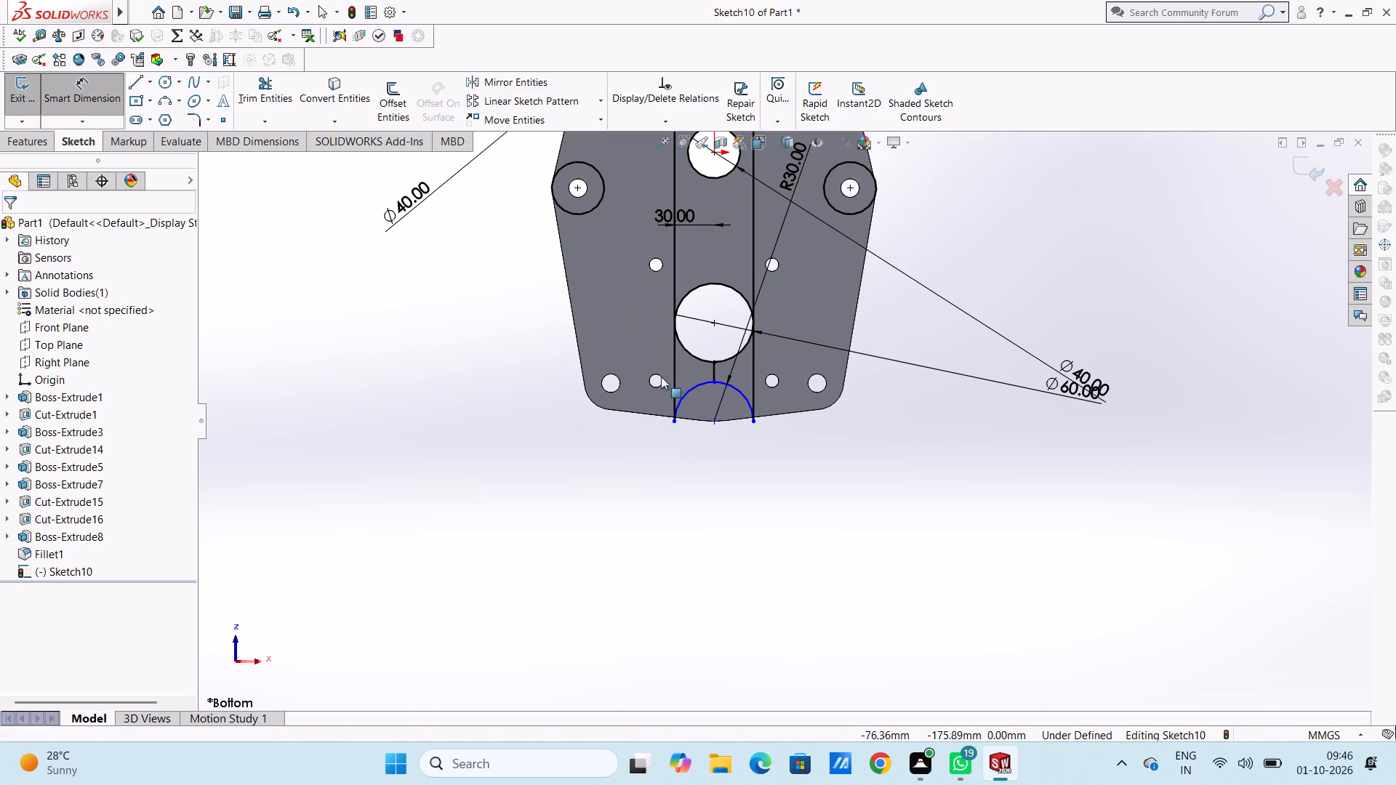
Delete the short centre line segment between the lower 60 mm circle and the bottom arc.
click(713, 370)
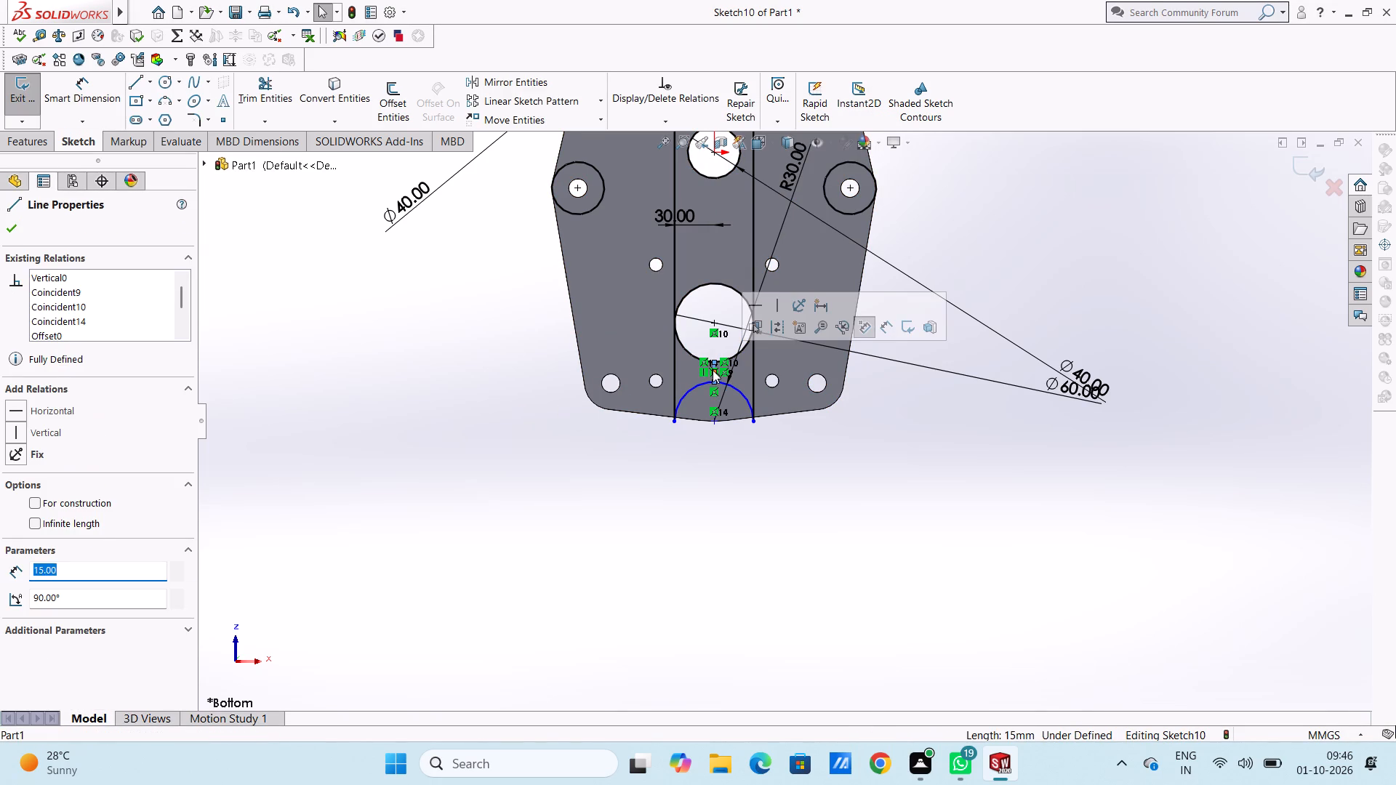
key(Delete)
click(587, 549)
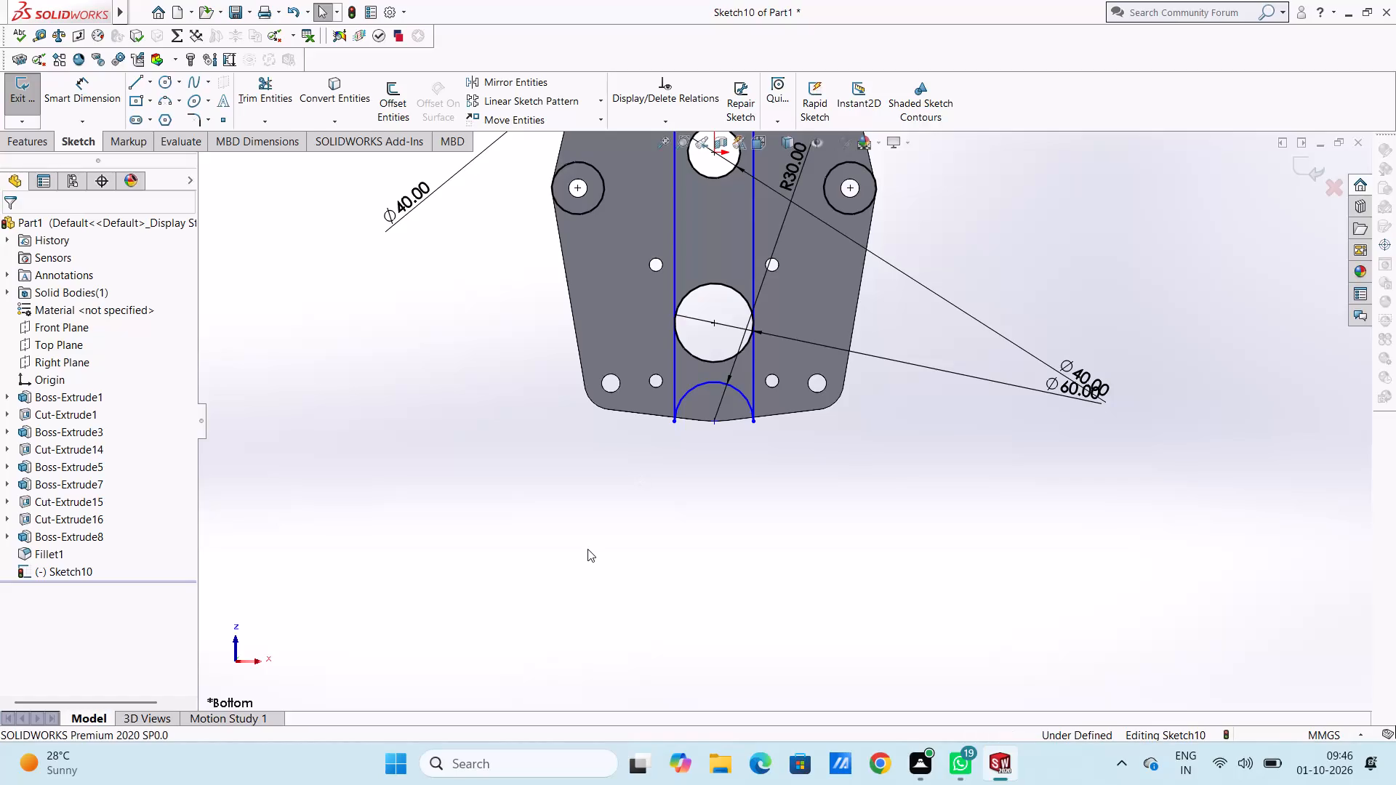
Add 7 mm sketch fillets between the bottom arc and both vertical offset lines.
scroll(587, 549, up, 5)
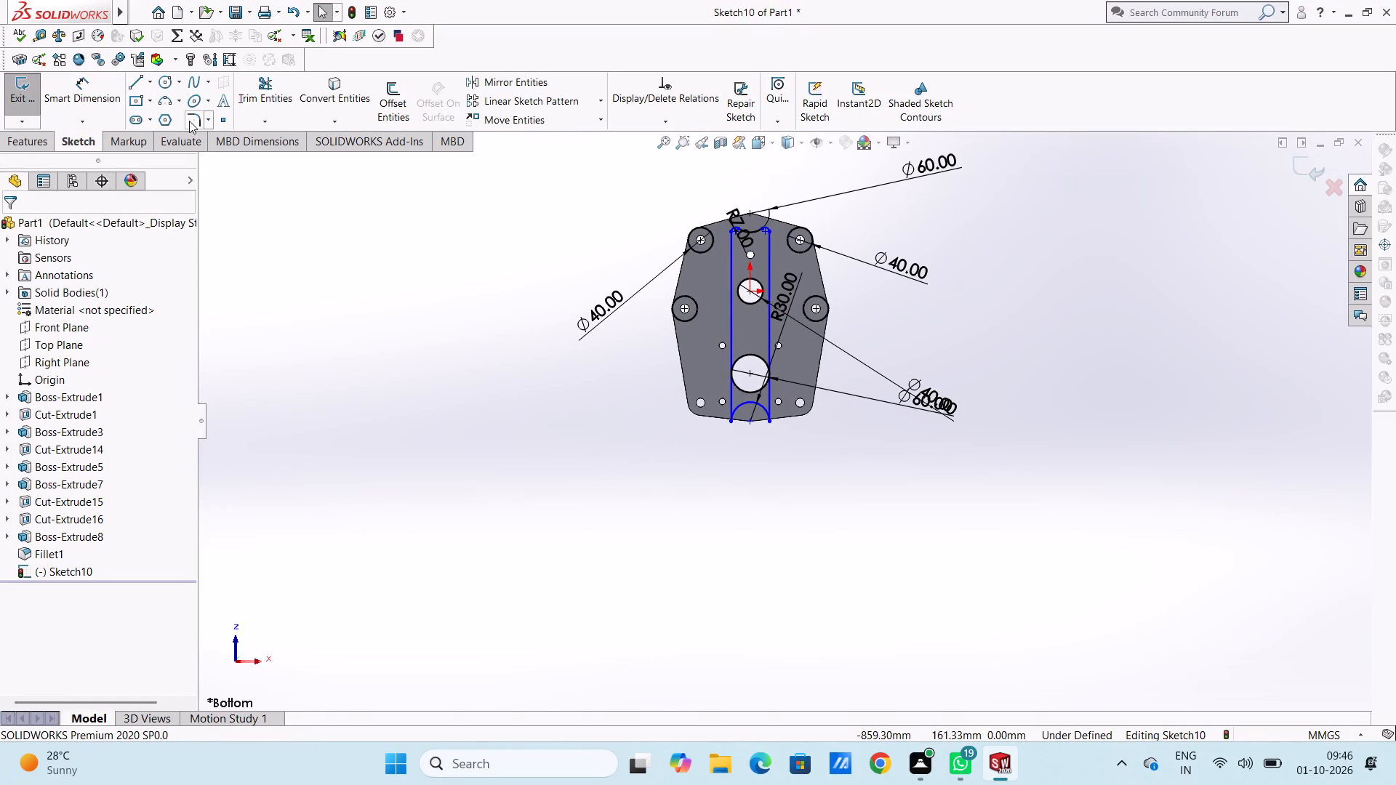
click(189, 121)
scroll(755, 416, down, 6)
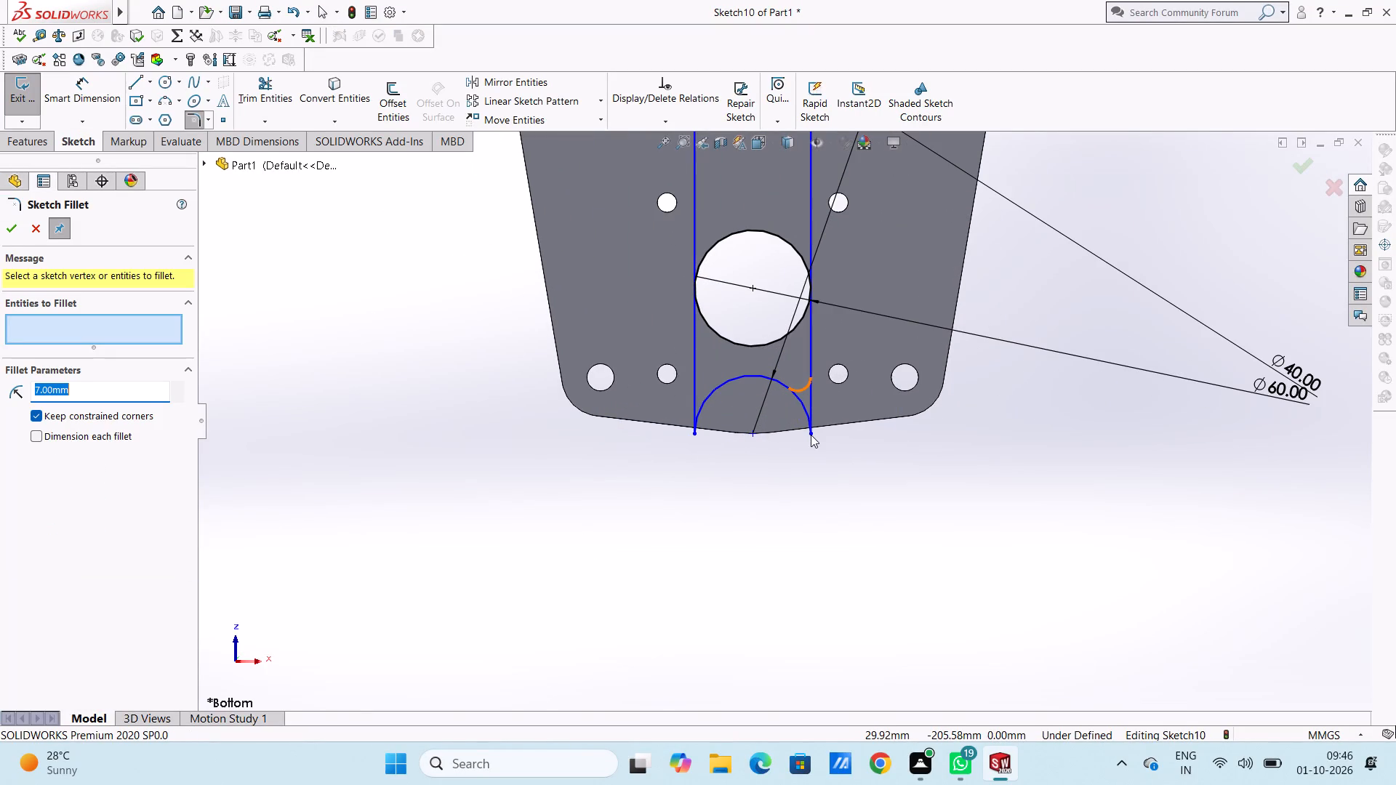
click(811, 435)
click(693, 435)
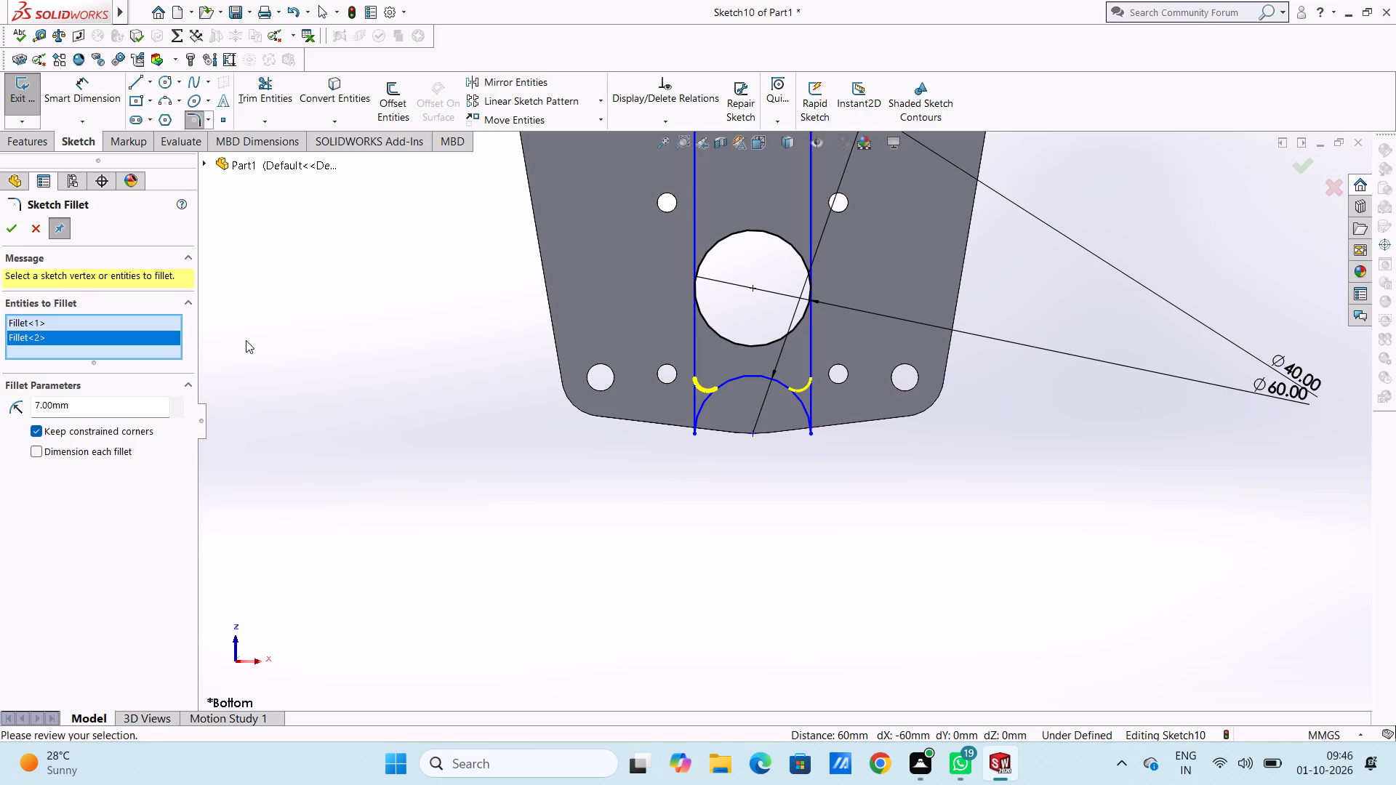
click(9, 230)
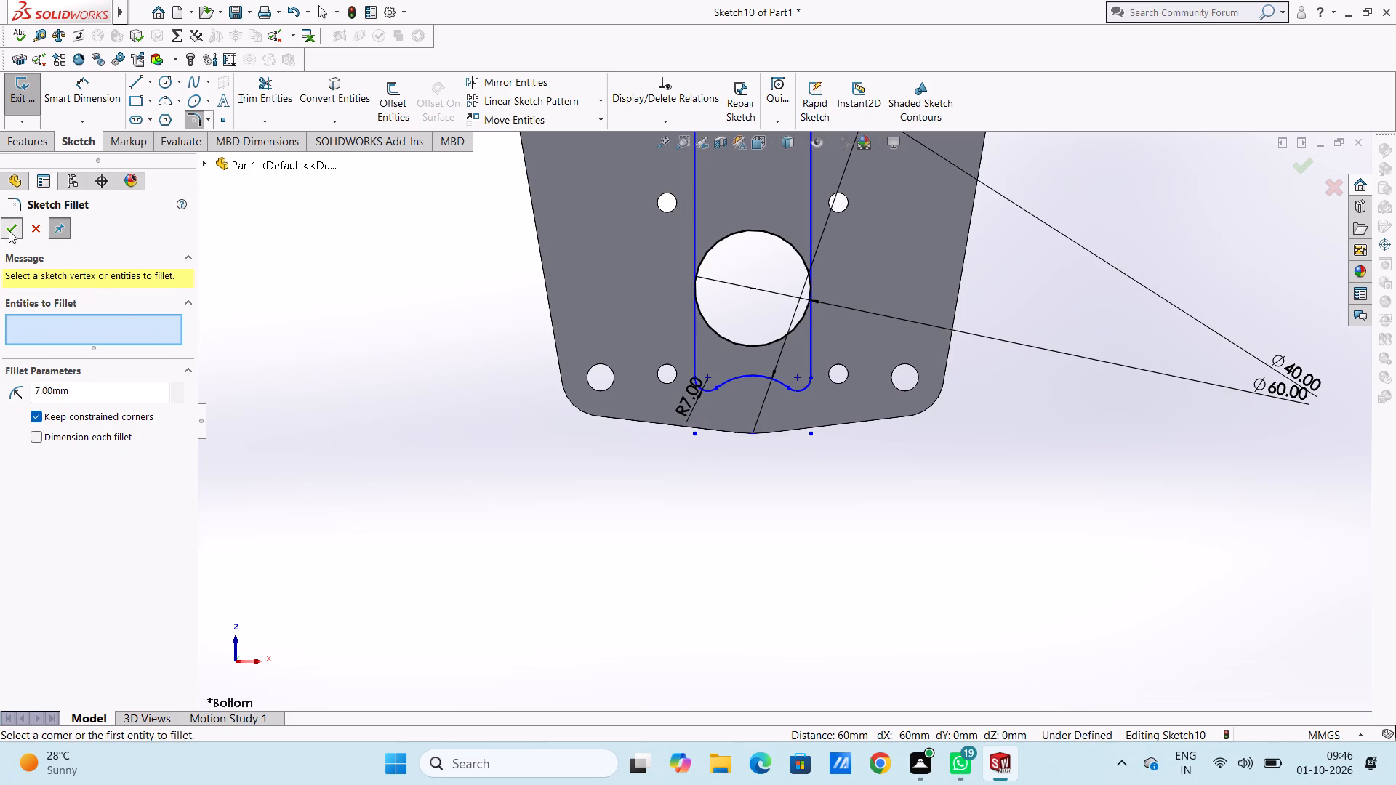
click(9, 230)
click(419, 372)
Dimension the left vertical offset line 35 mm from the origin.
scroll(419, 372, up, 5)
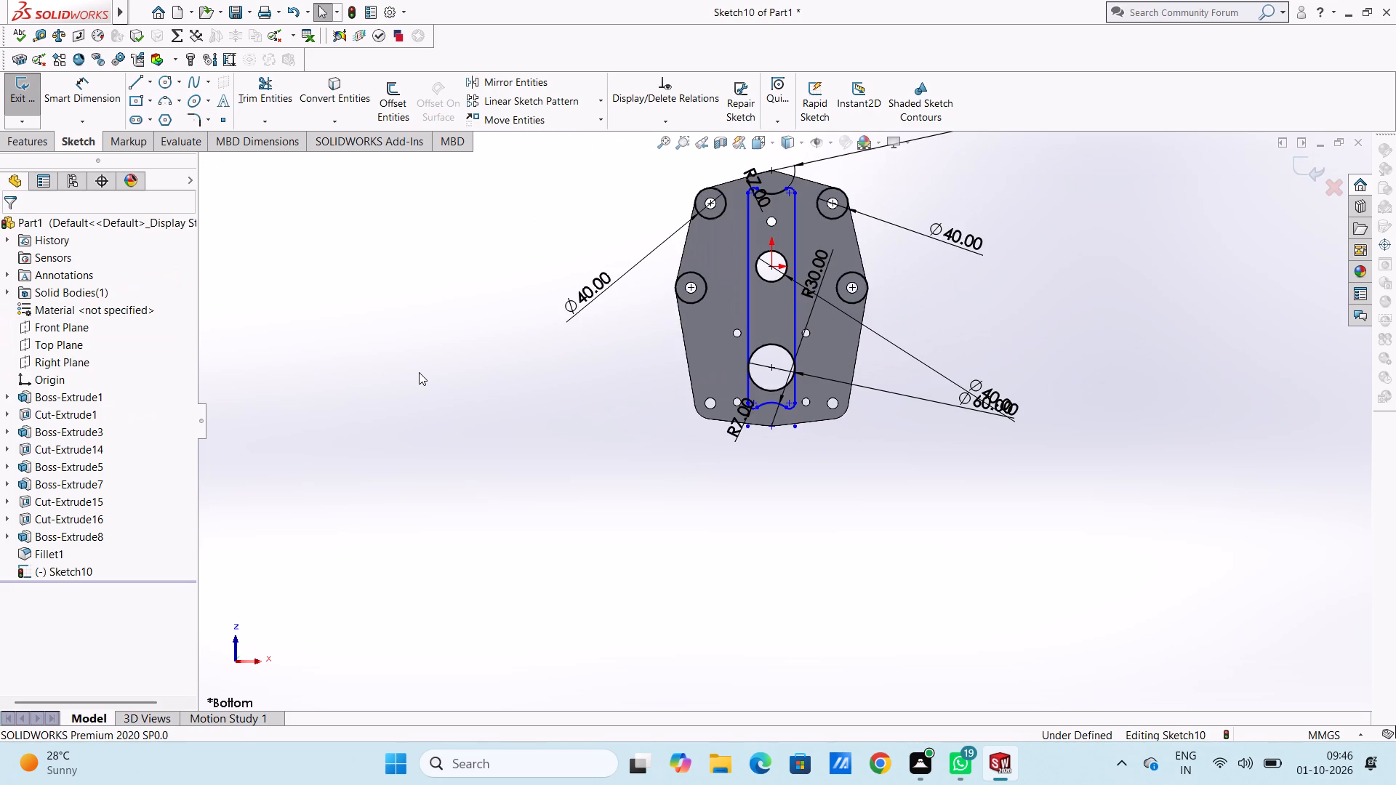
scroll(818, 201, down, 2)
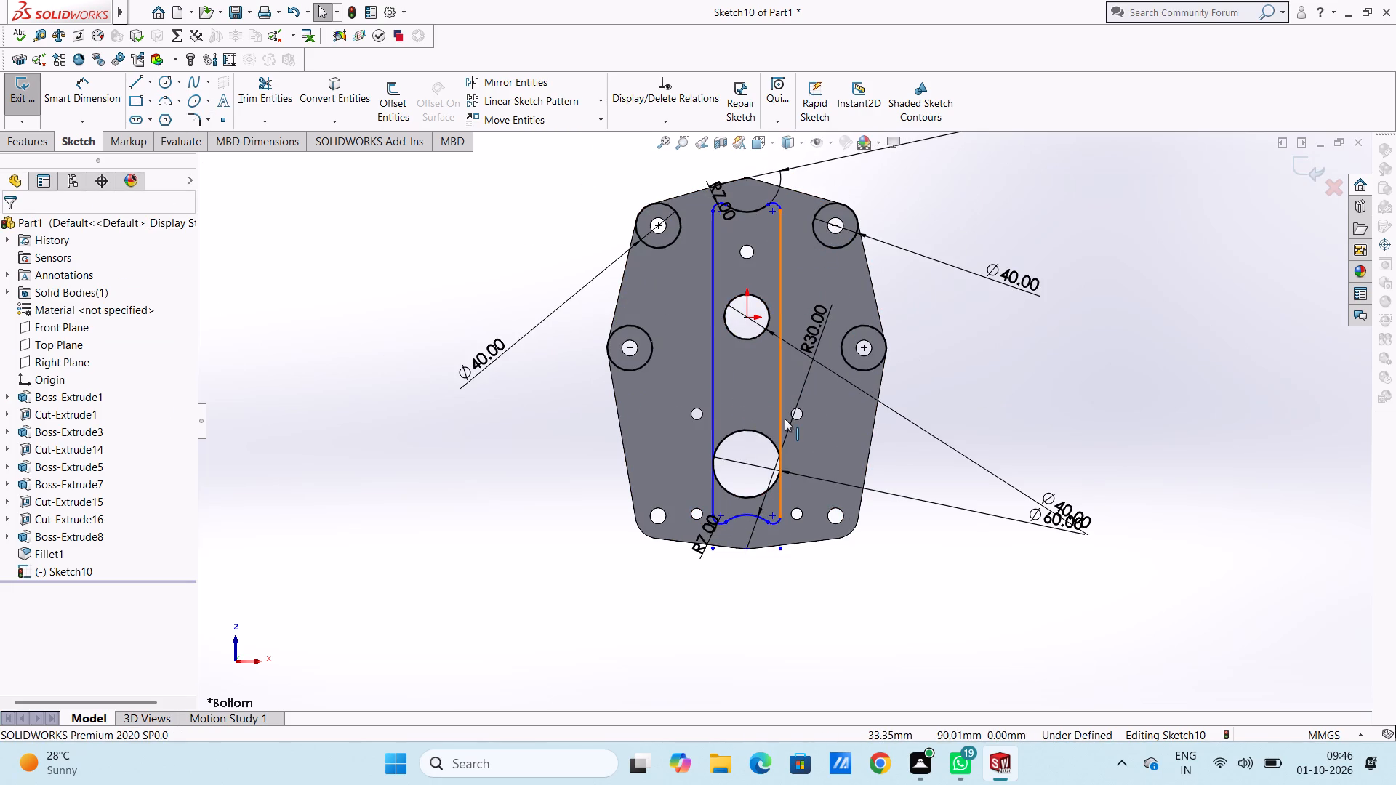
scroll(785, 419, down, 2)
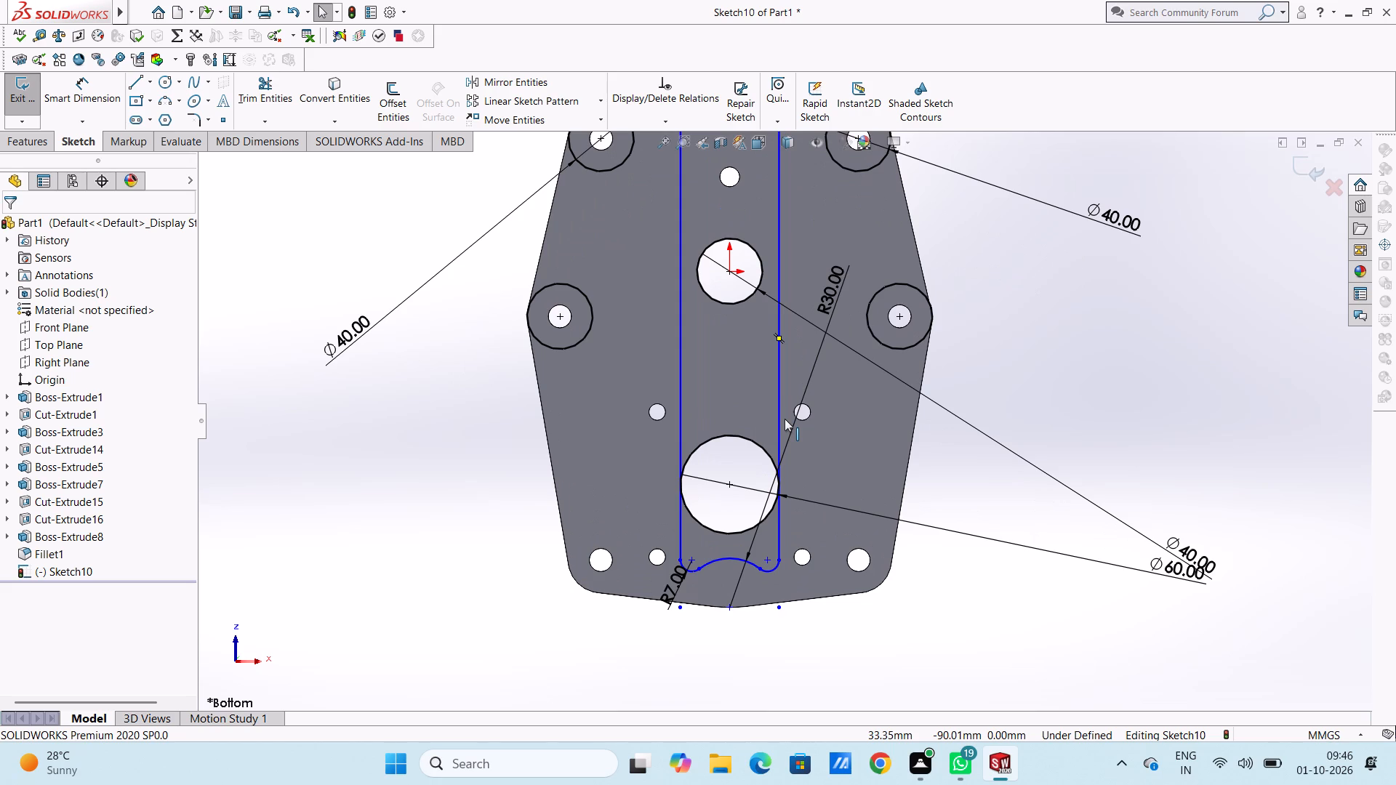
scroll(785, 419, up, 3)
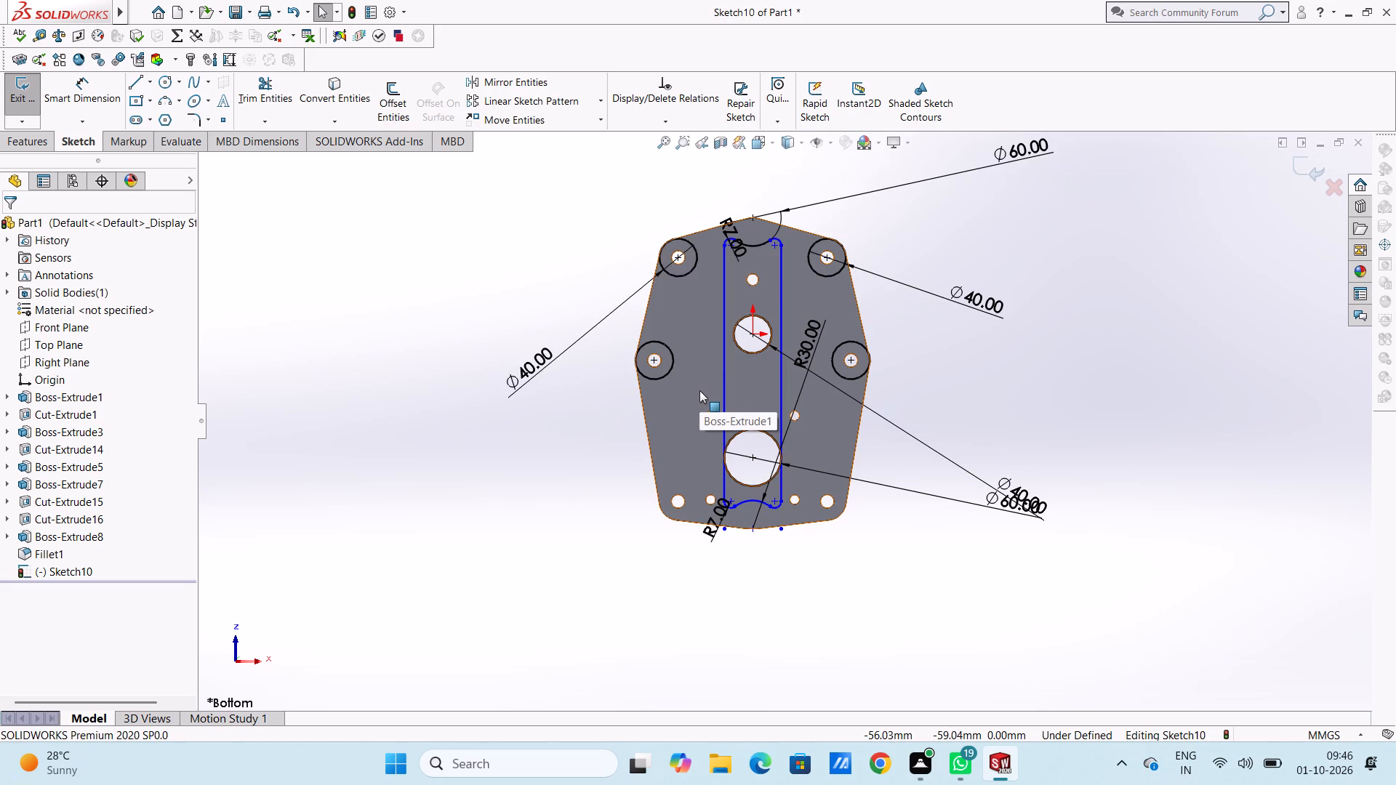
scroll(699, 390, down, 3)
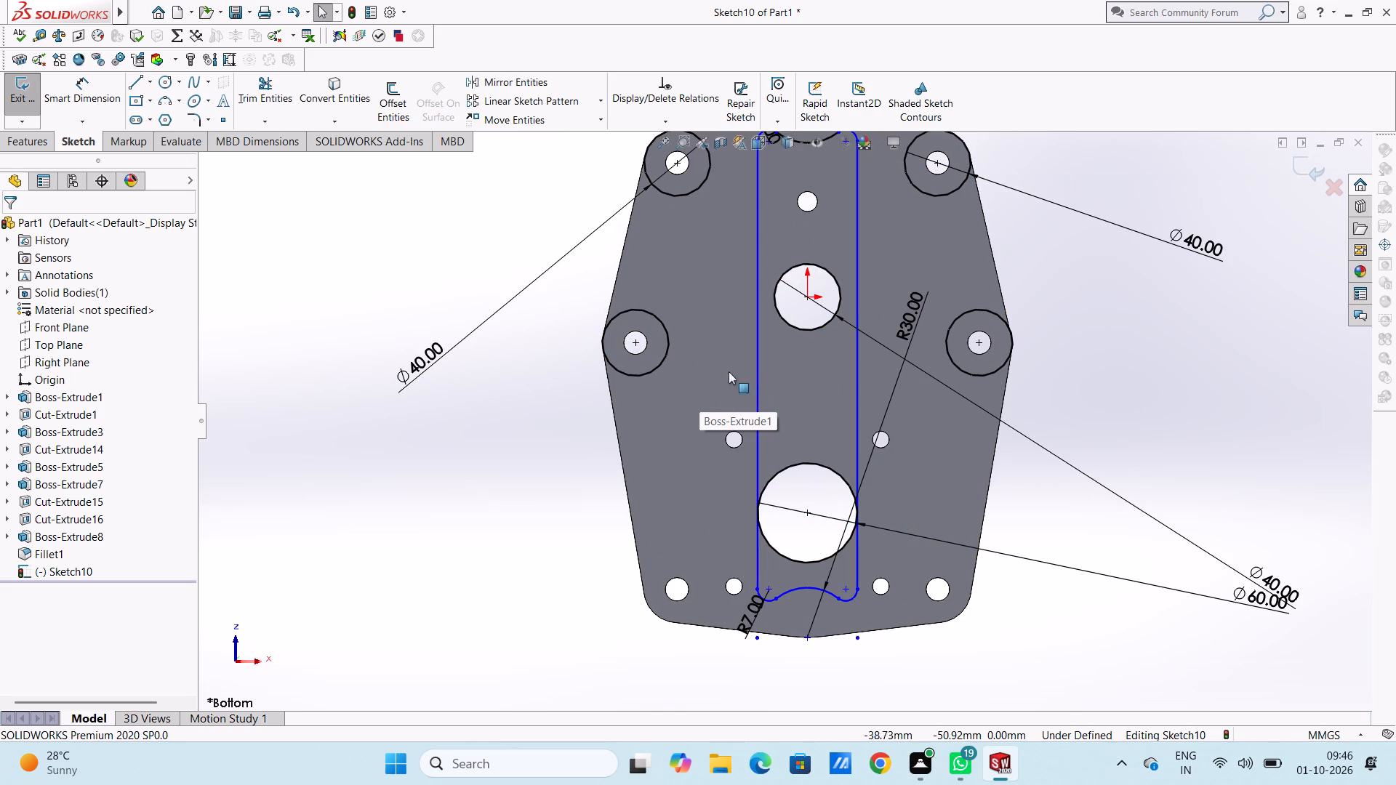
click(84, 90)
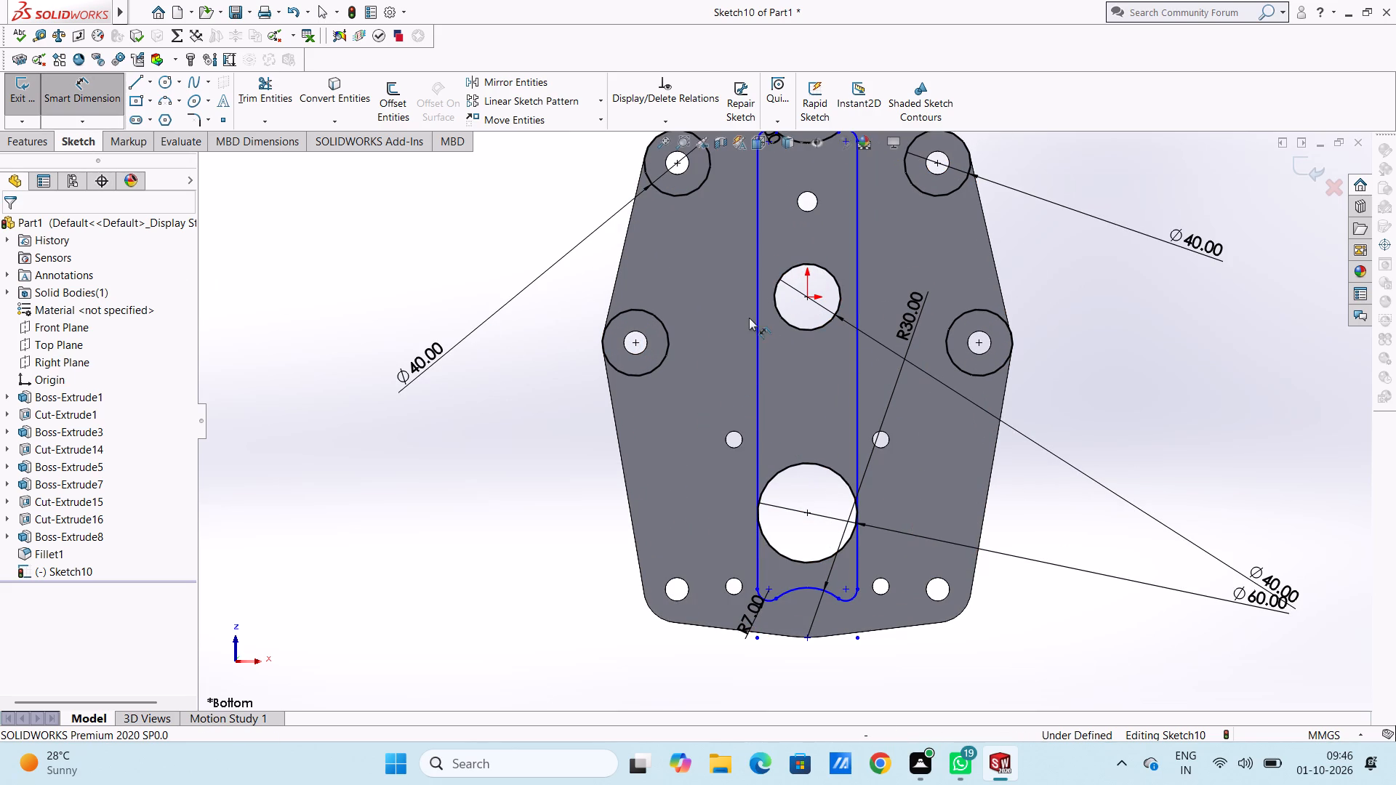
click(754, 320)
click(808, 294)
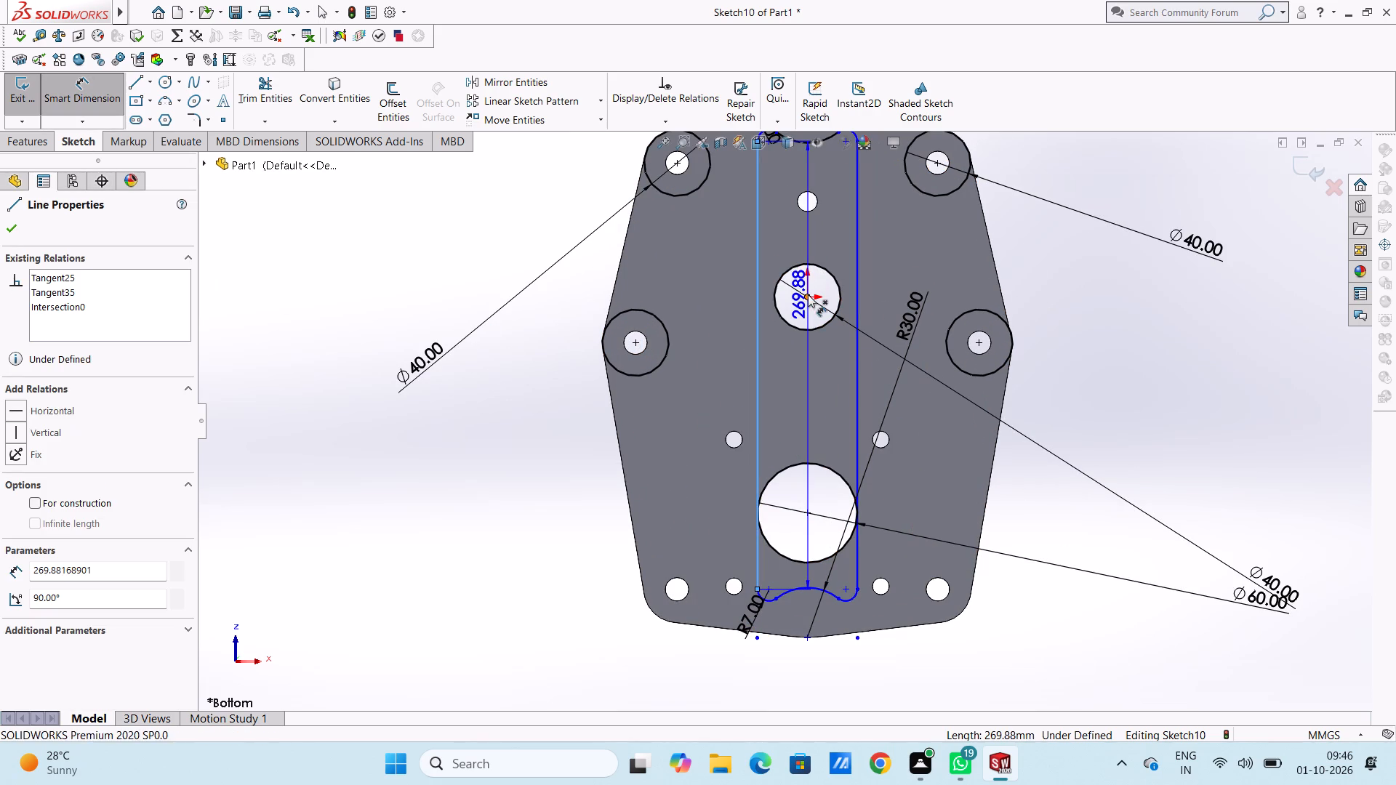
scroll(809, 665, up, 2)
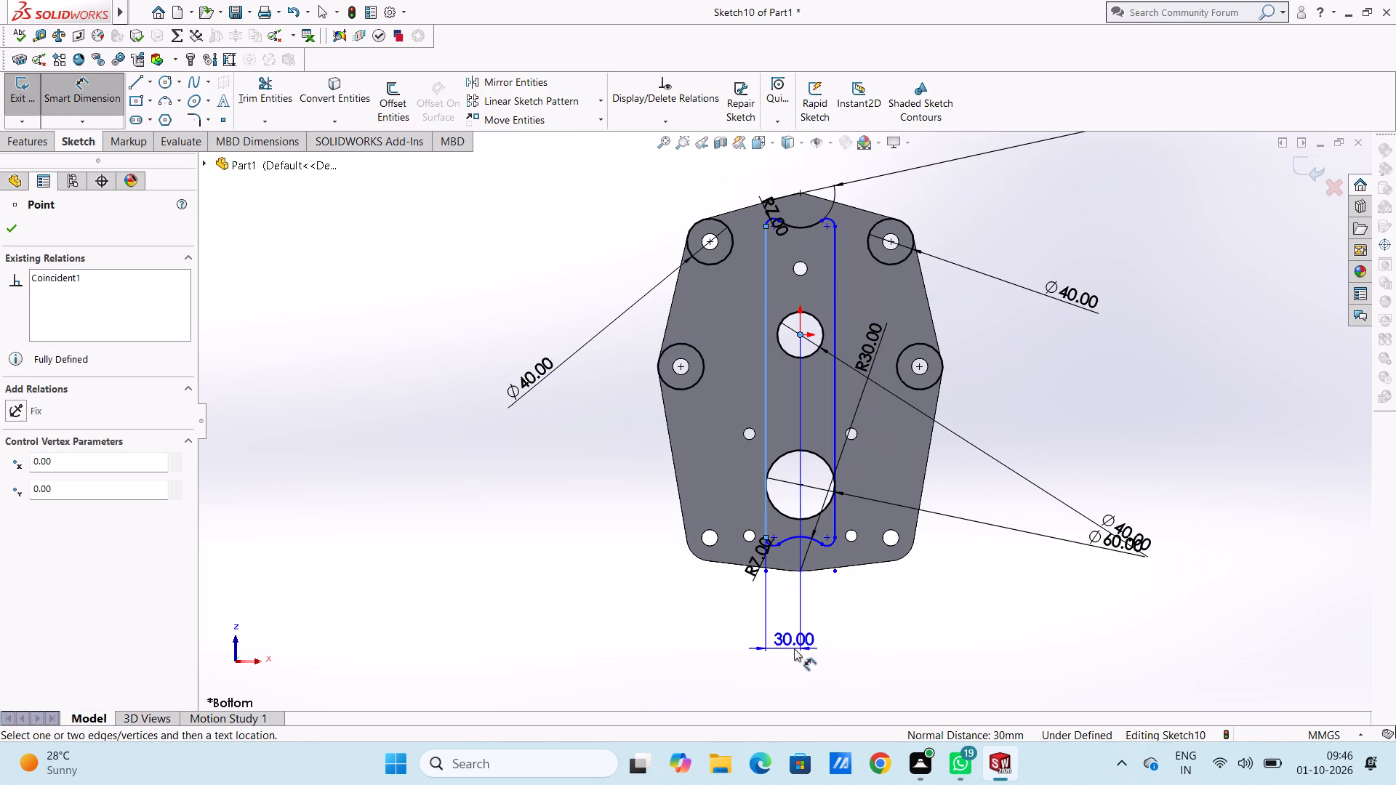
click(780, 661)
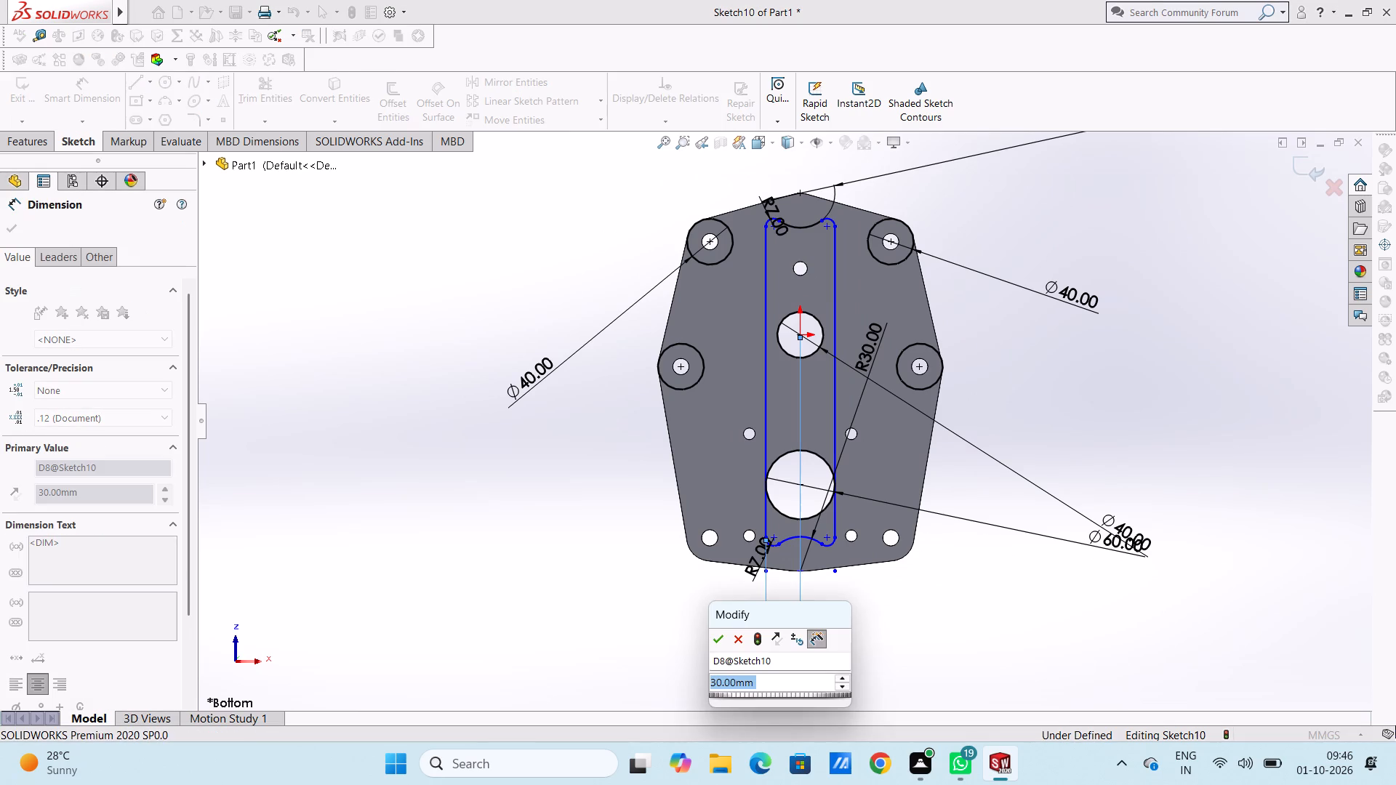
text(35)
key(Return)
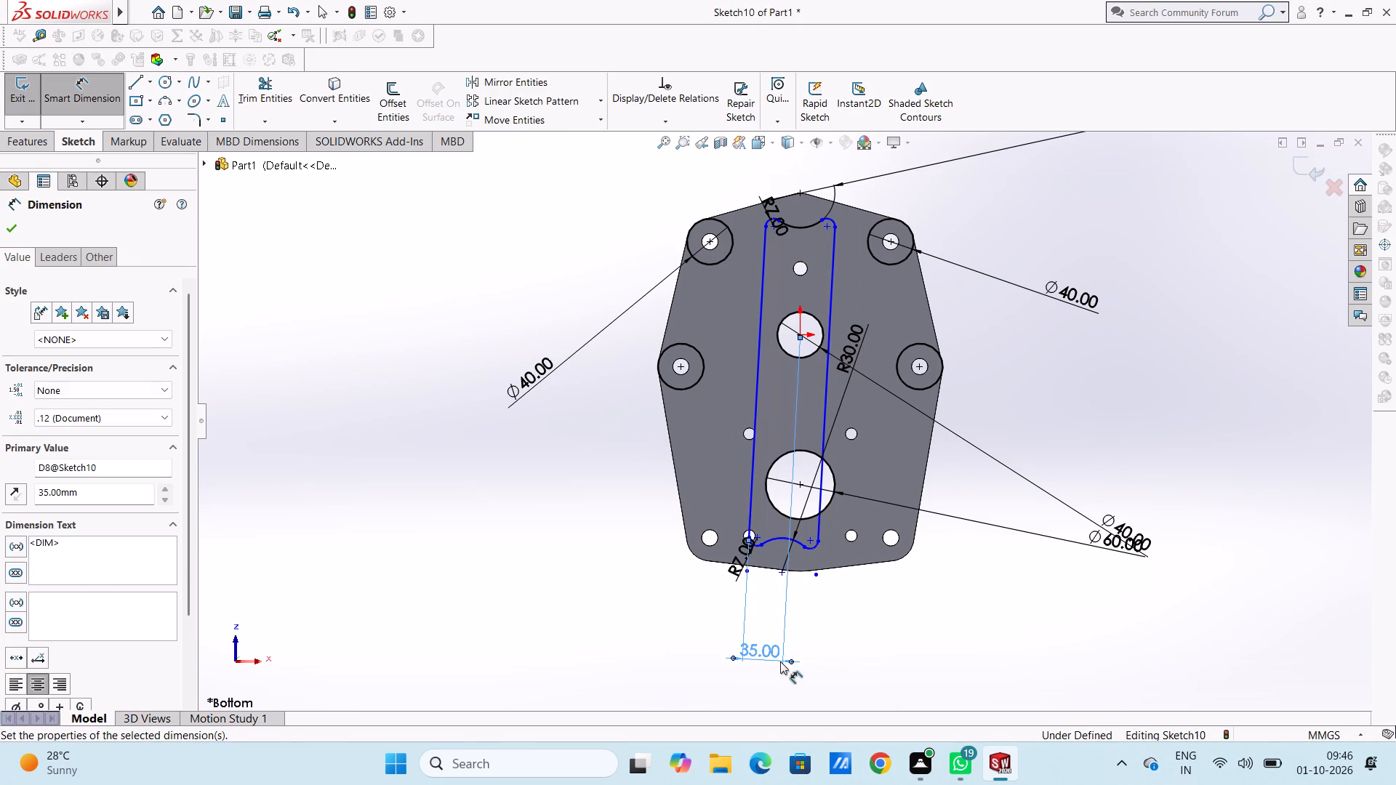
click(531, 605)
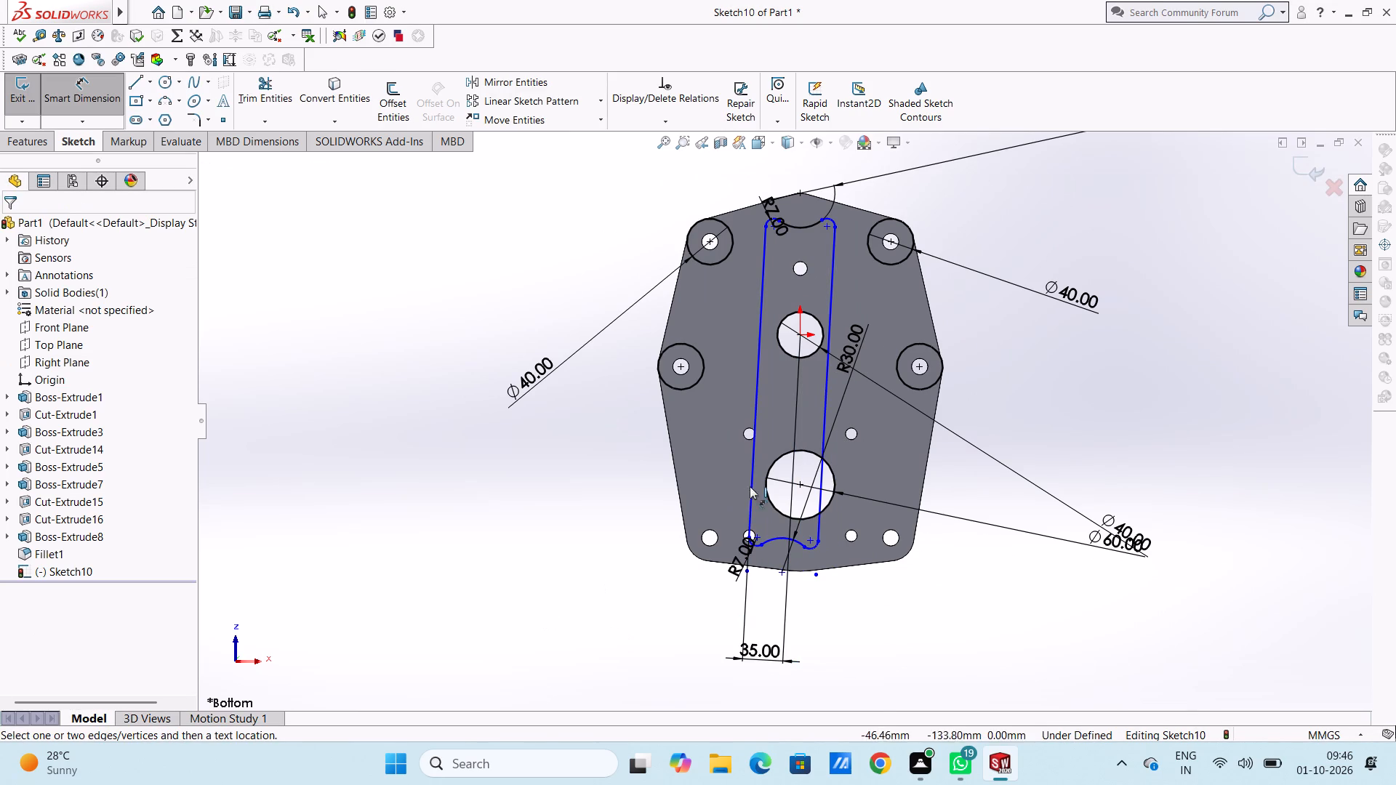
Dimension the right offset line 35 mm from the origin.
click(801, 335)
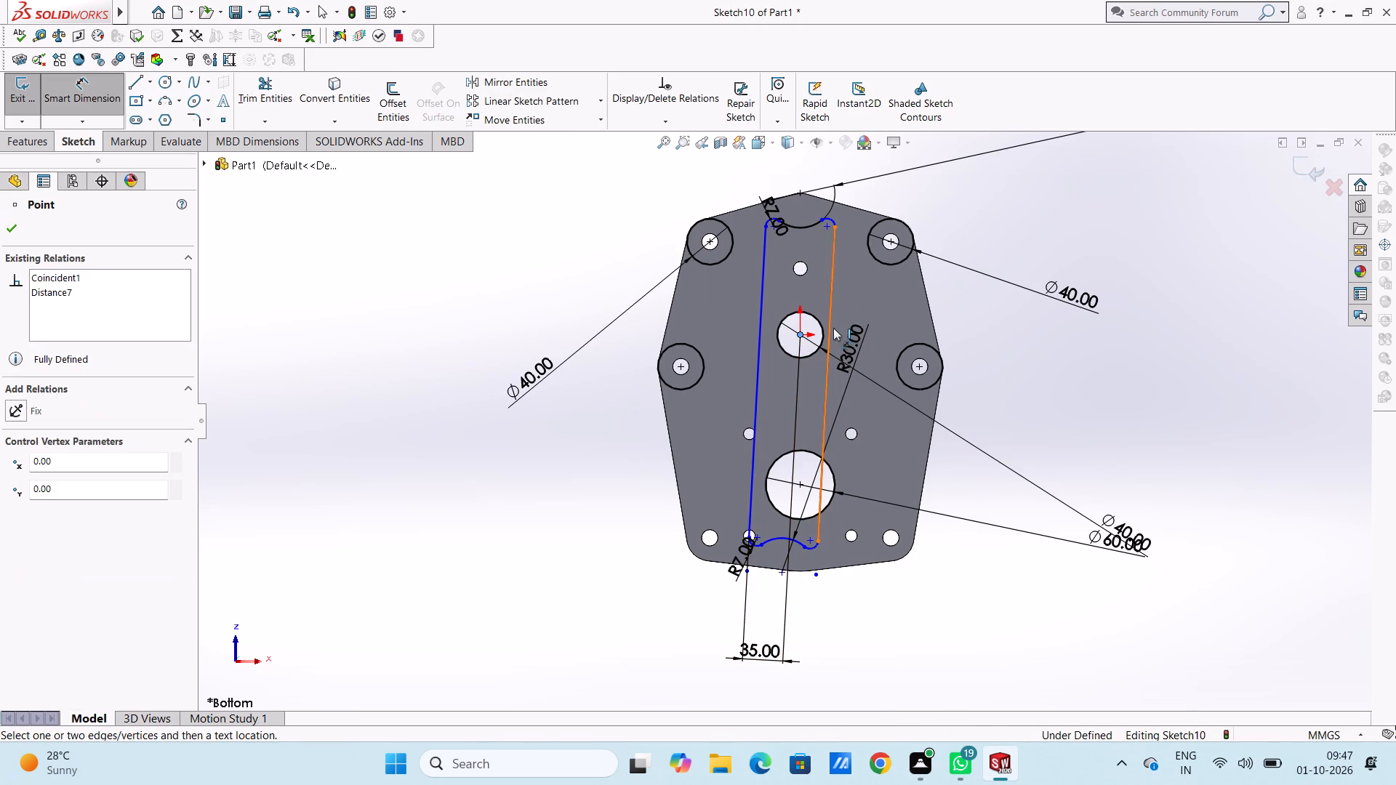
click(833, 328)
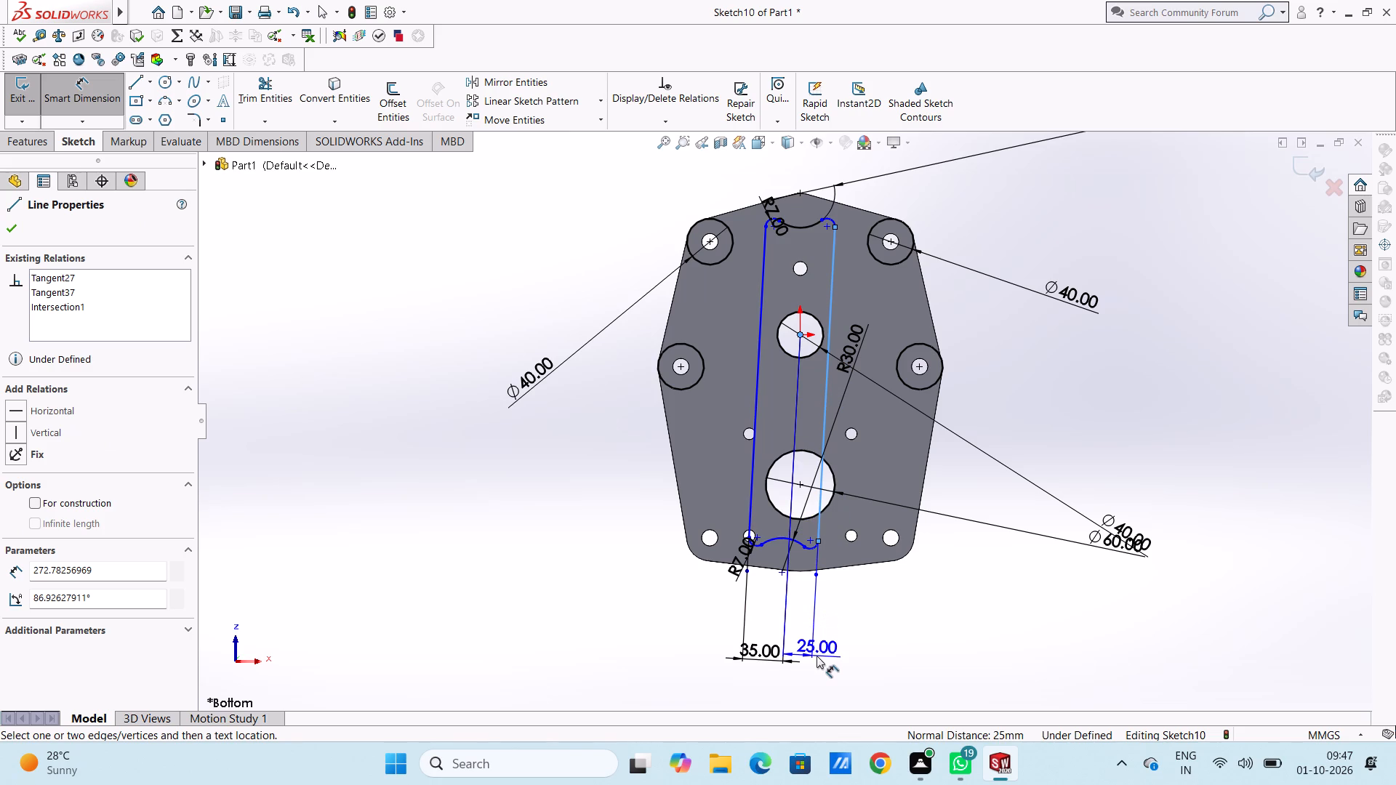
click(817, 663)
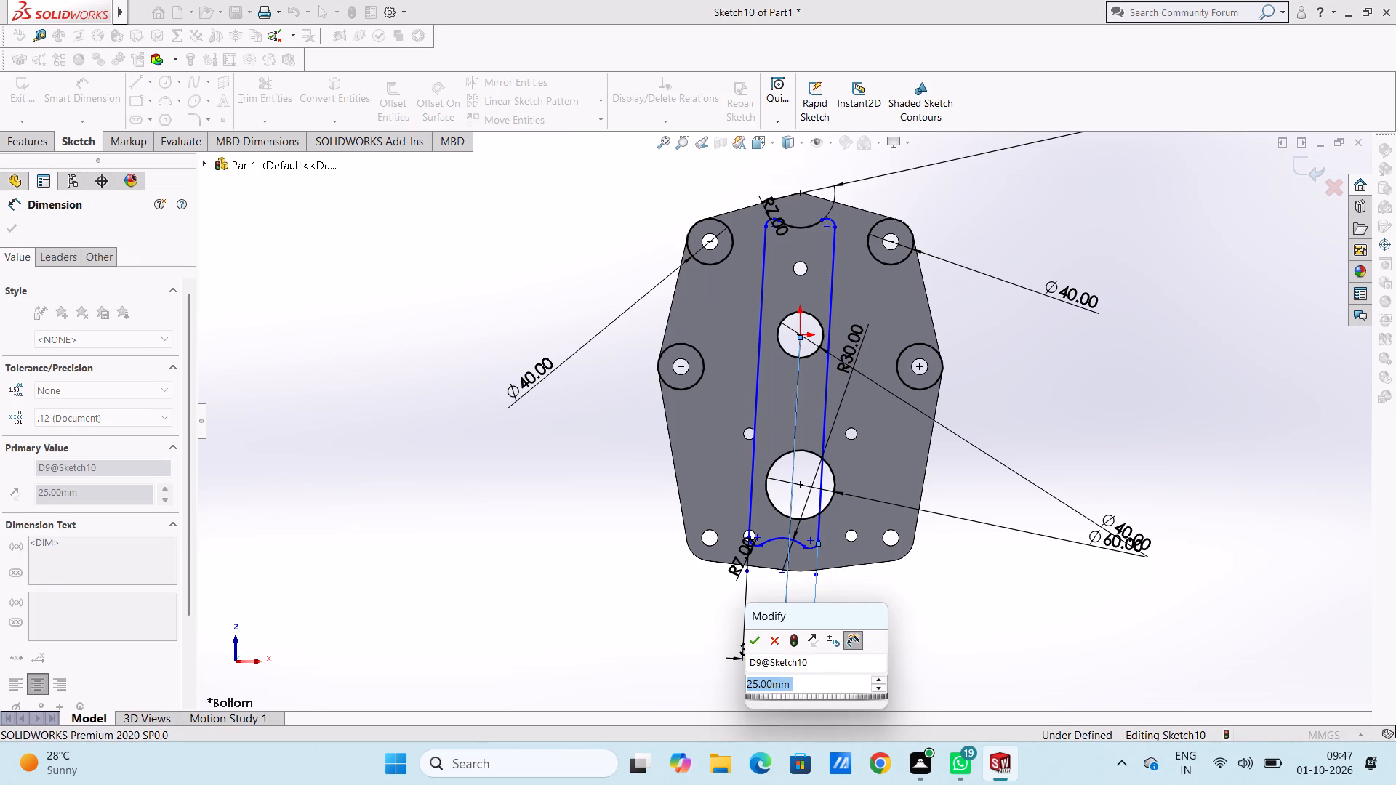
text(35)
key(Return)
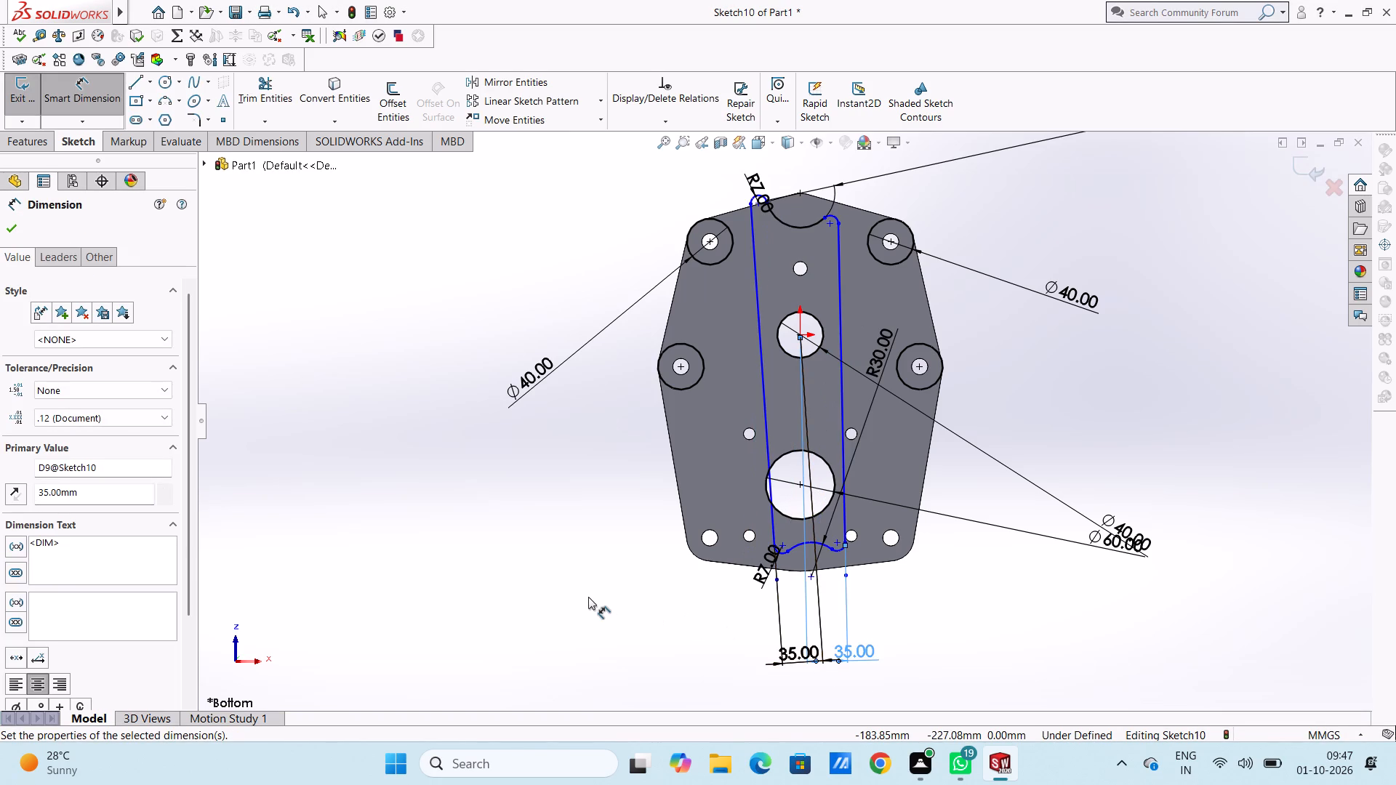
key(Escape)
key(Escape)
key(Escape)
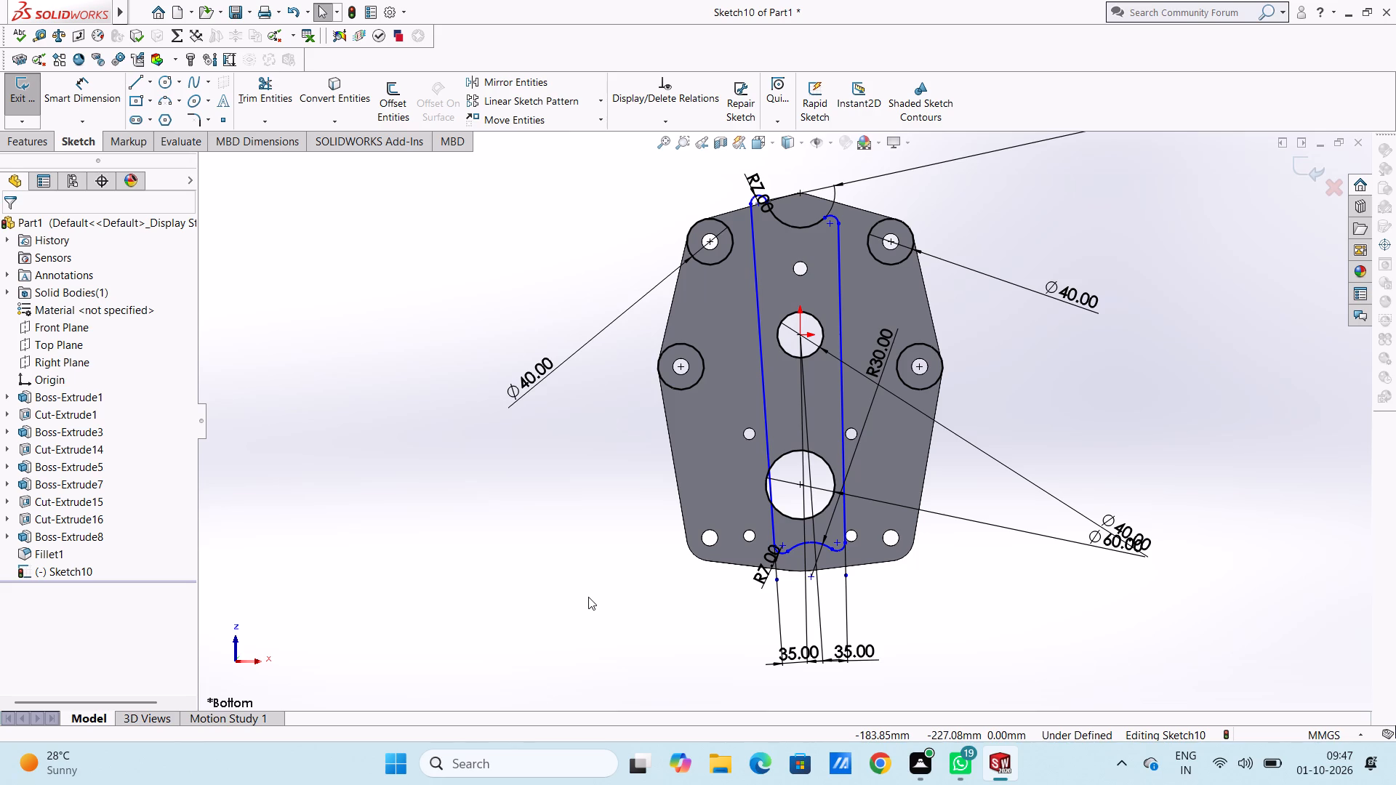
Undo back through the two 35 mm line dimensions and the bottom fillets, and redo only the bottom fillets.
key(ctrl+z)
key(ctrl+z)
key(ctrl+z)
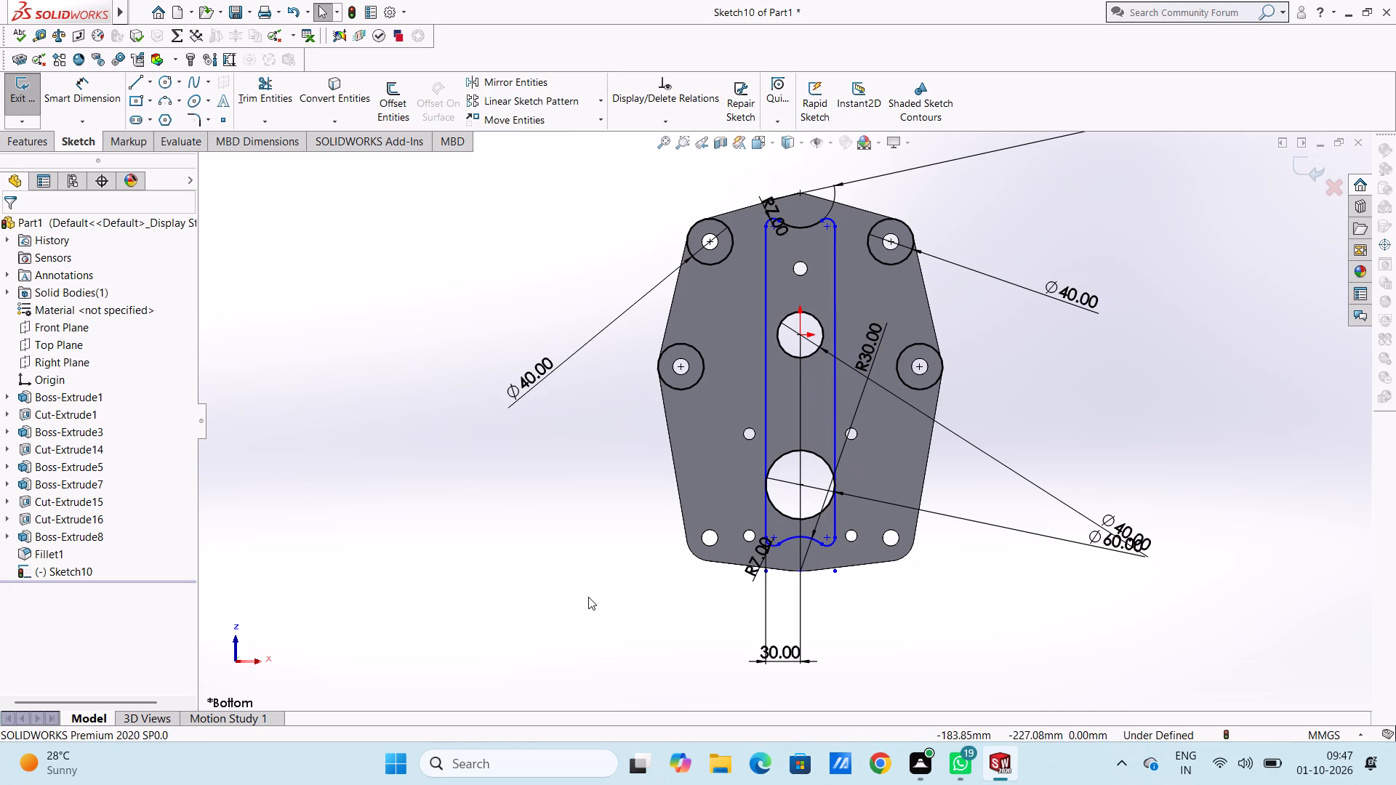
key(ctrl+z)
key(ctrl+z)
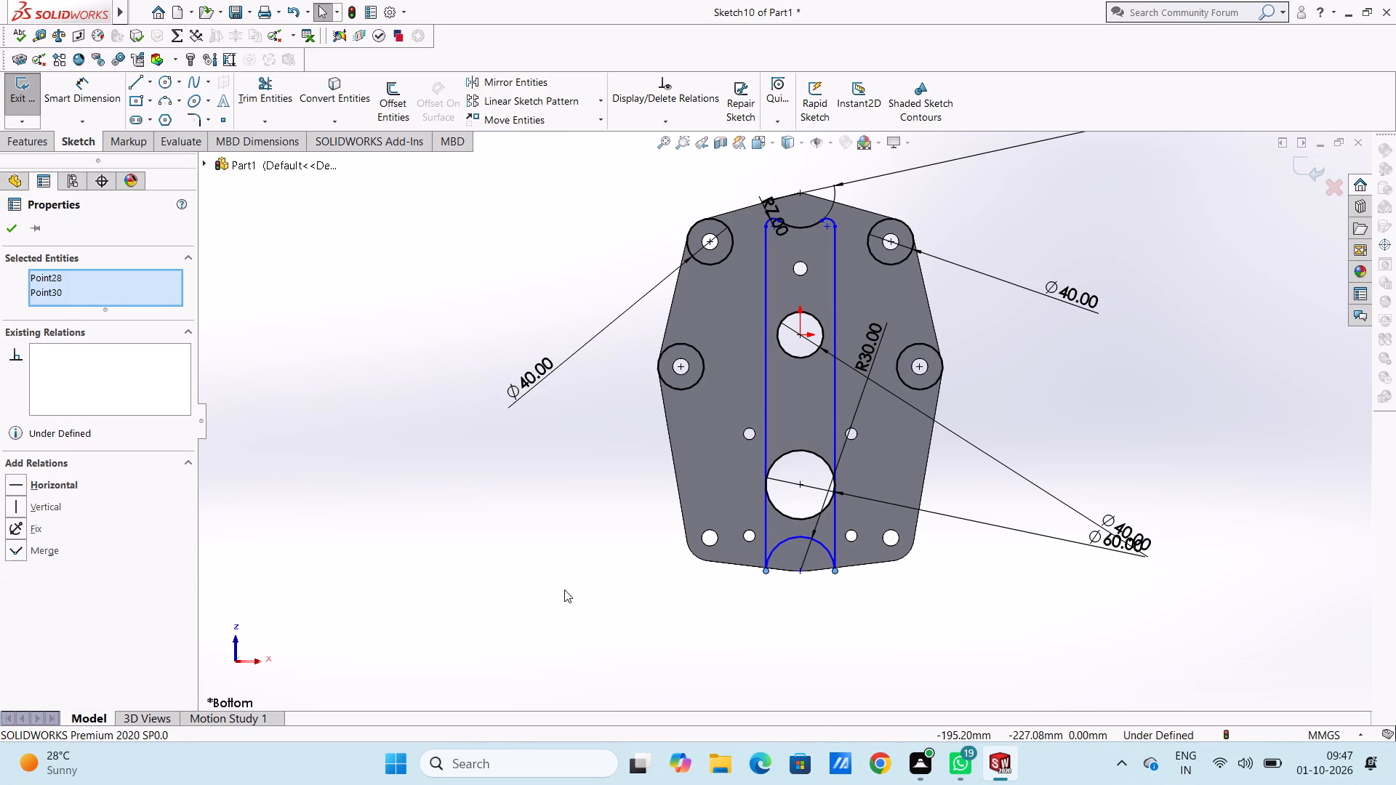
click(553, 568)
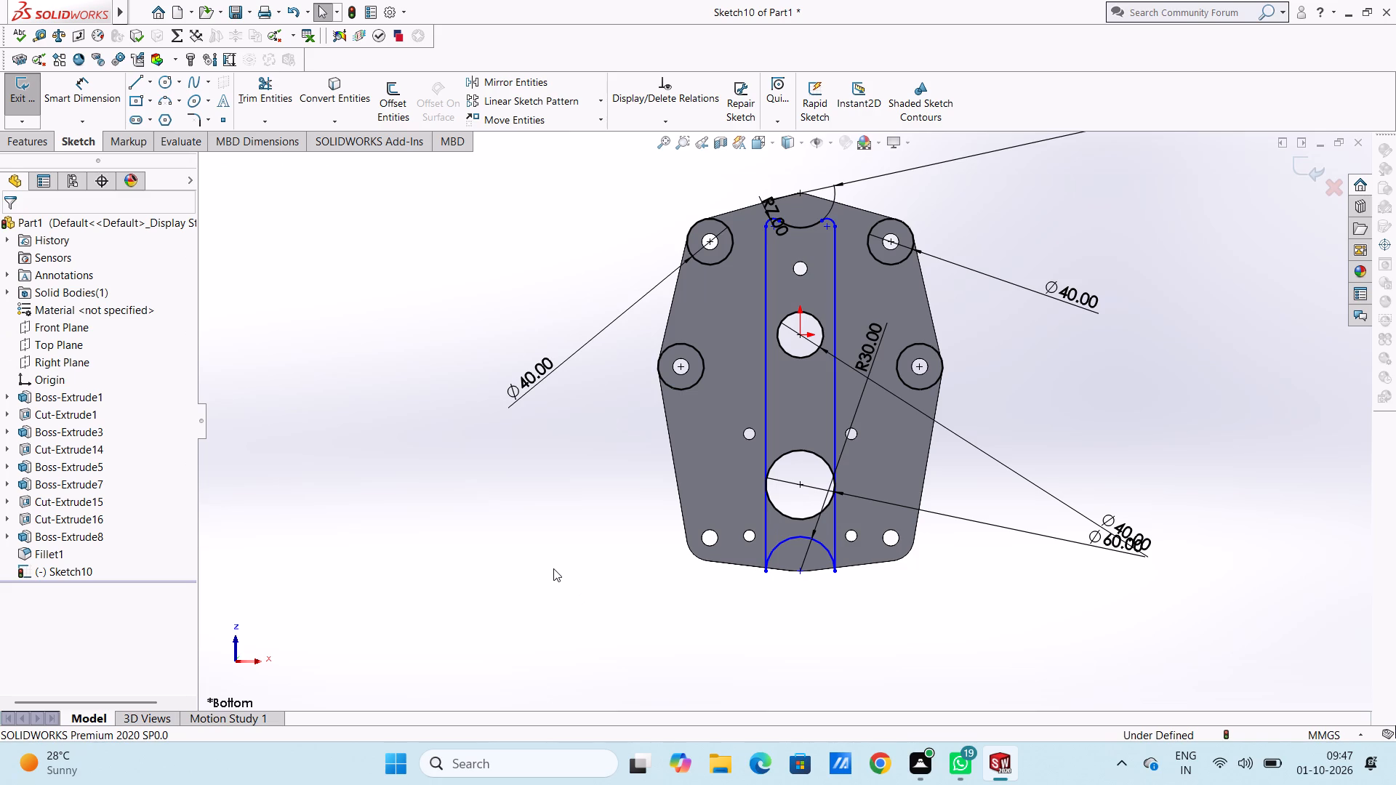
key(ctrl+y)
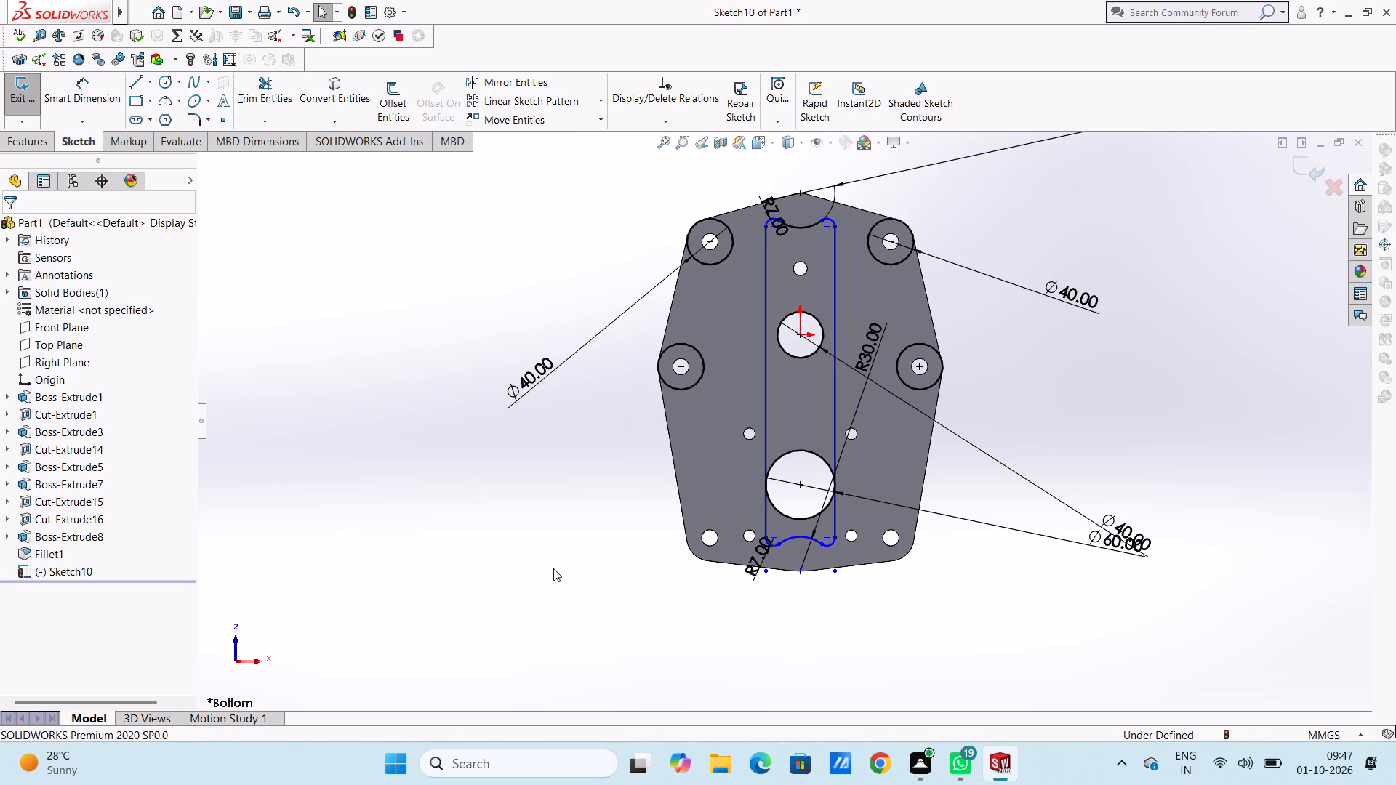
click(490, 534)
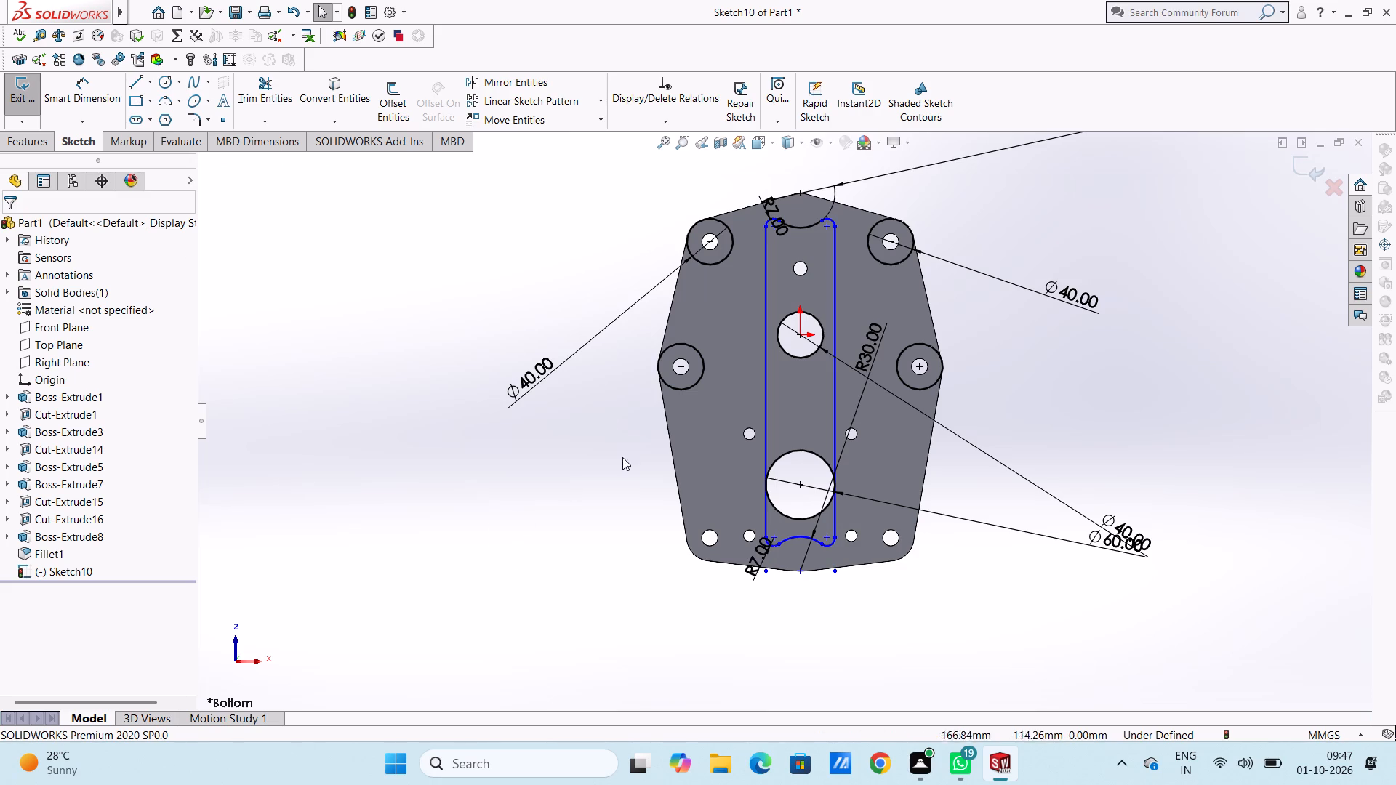
Offset the closed central profile 5 mm outward in one direction only, keeping chain selection and the added dimension.
scroll(838, 365, down, 2)
scroll(838, 365, up, 2)
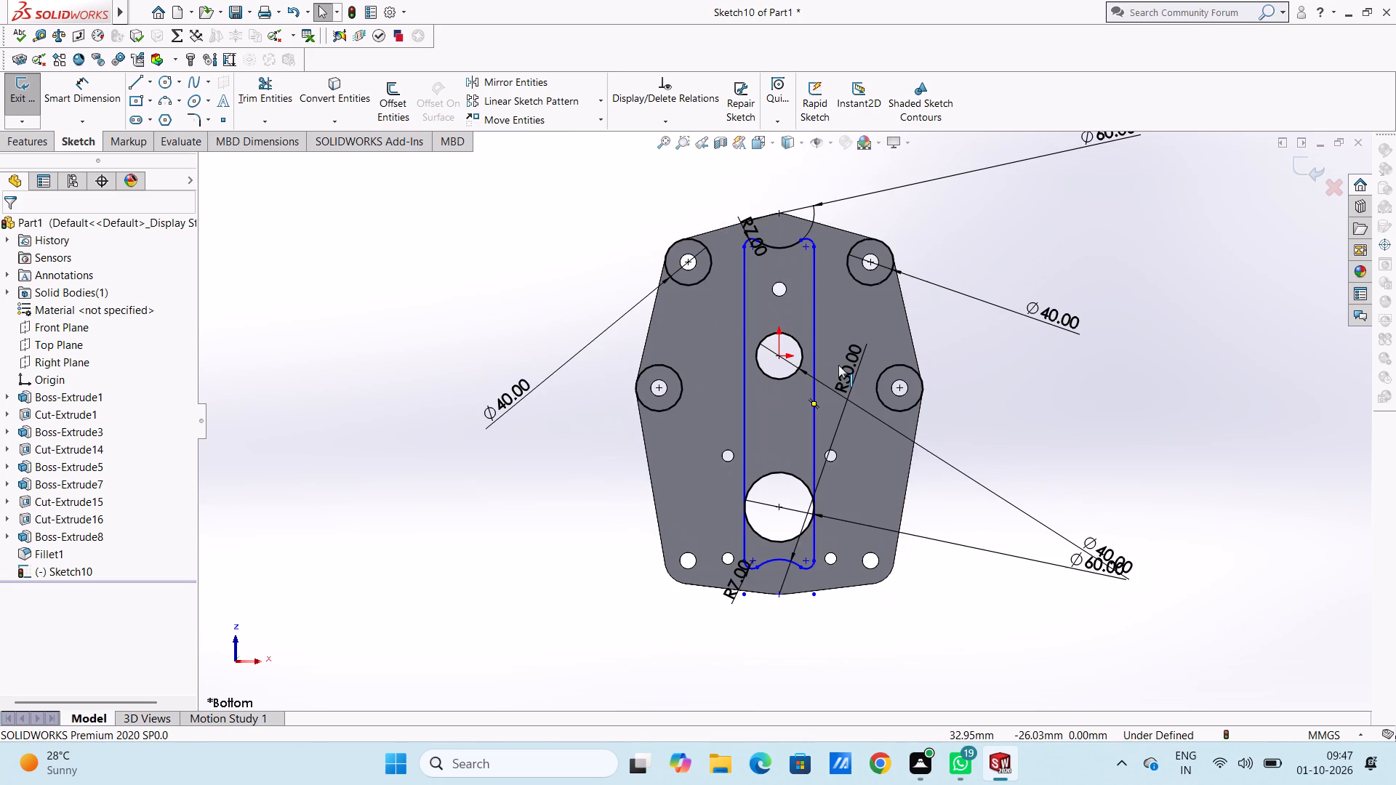
scroll(798, 217, down, 1)
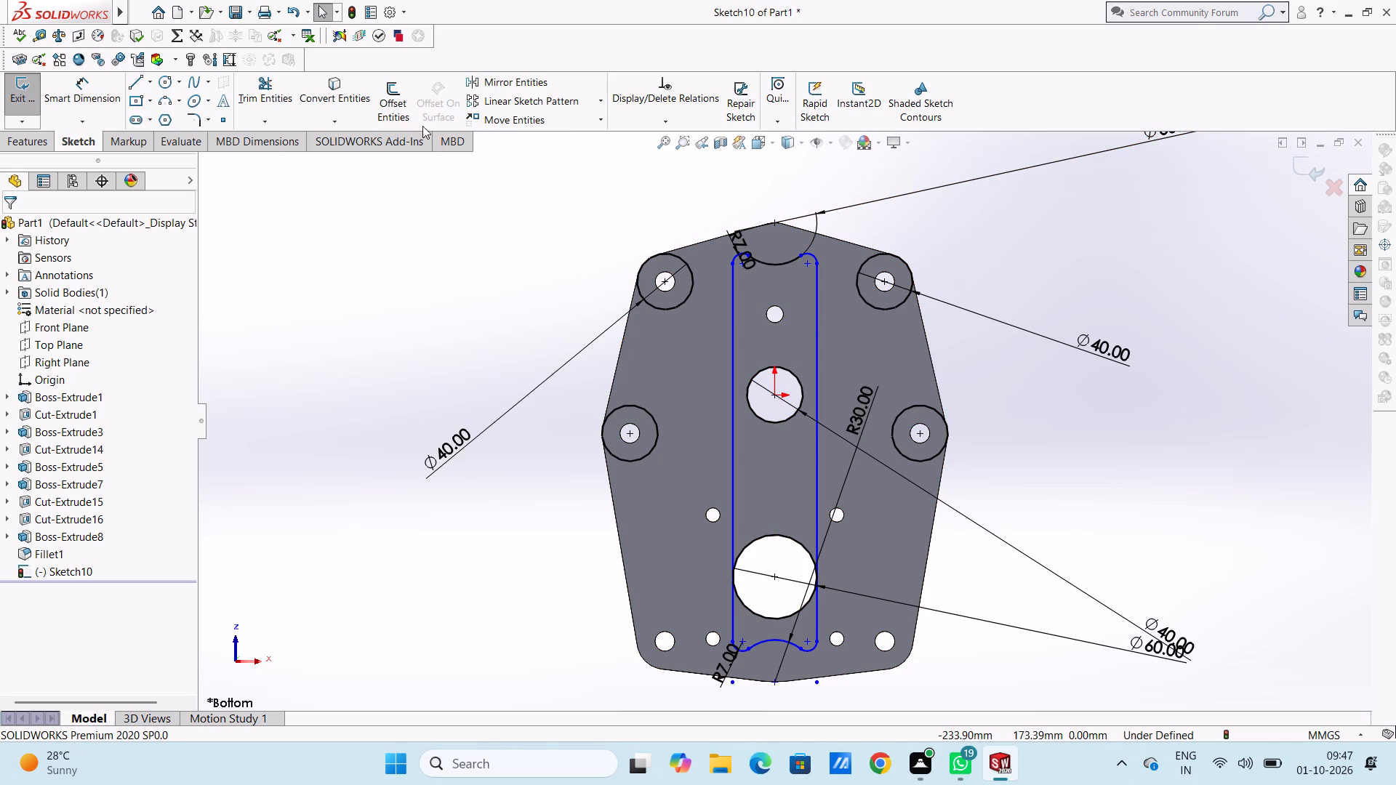
click(403, 90)
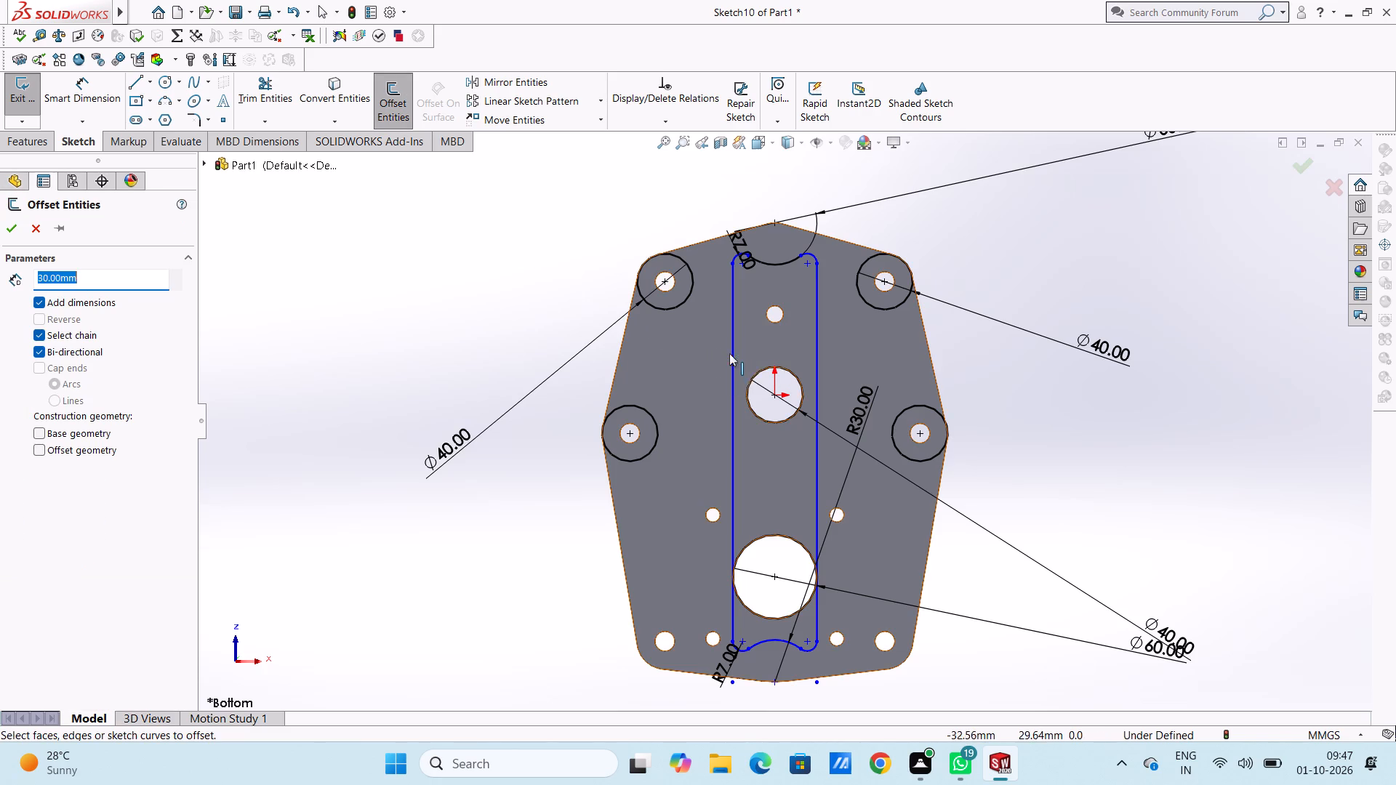
click(731, 355)
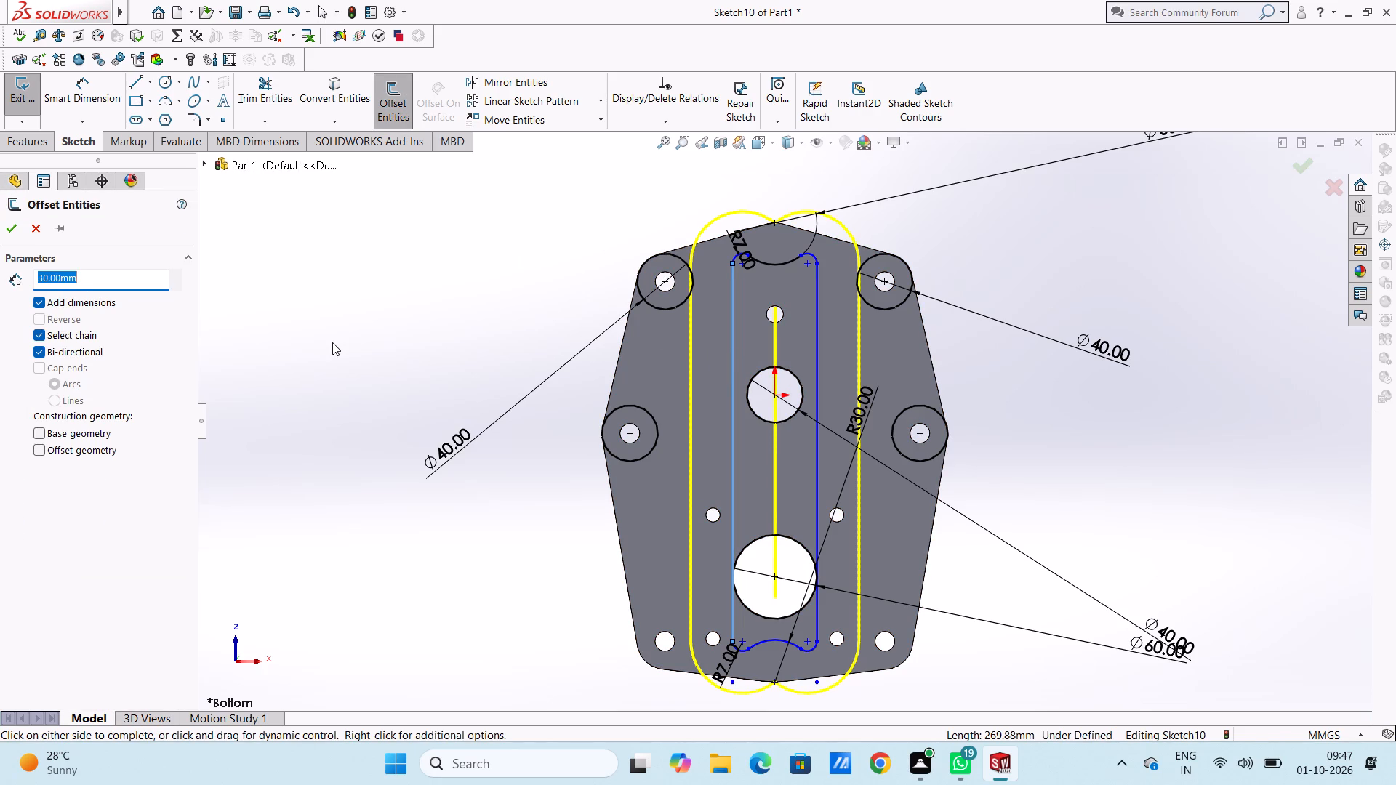
text(10)
key(Return)
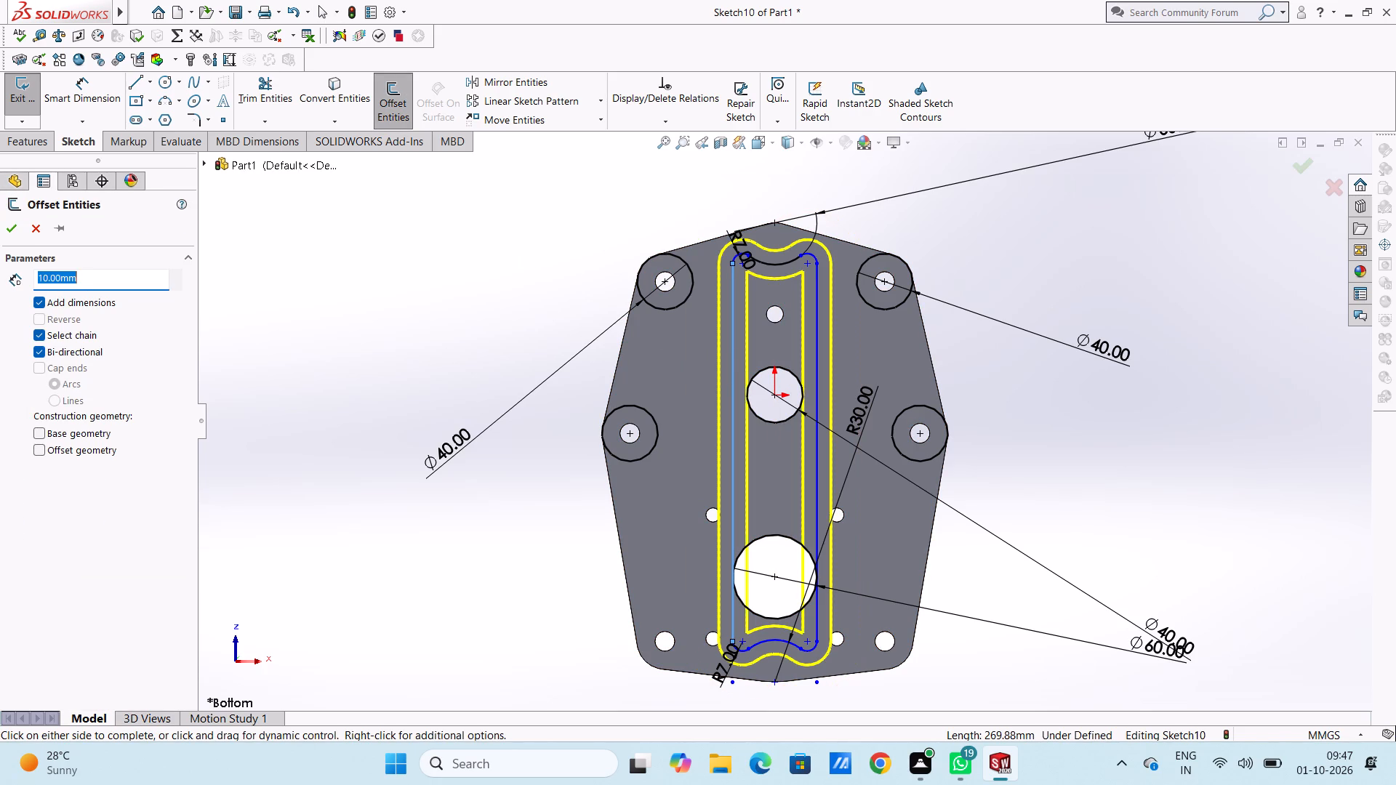
key(5)
key(Return)
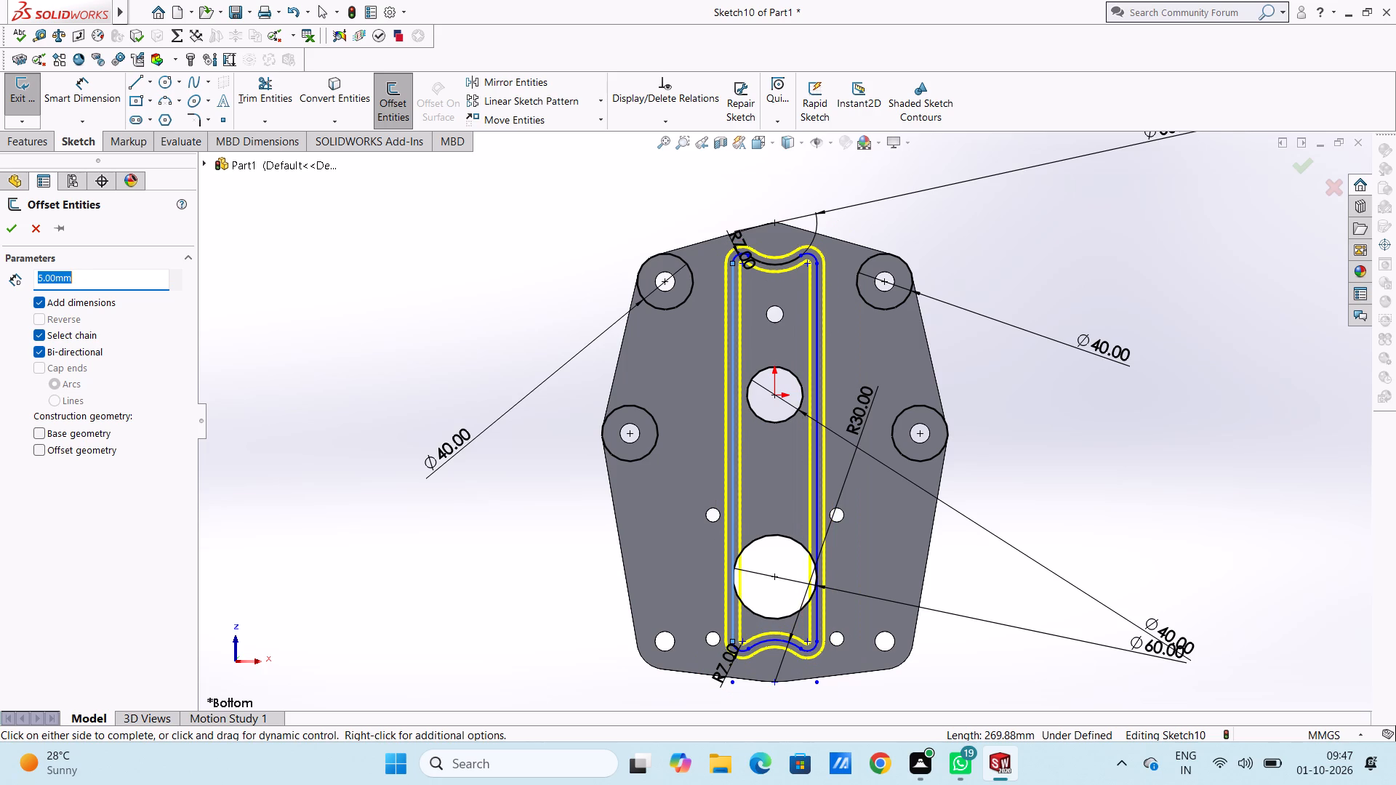
click(35, 350)
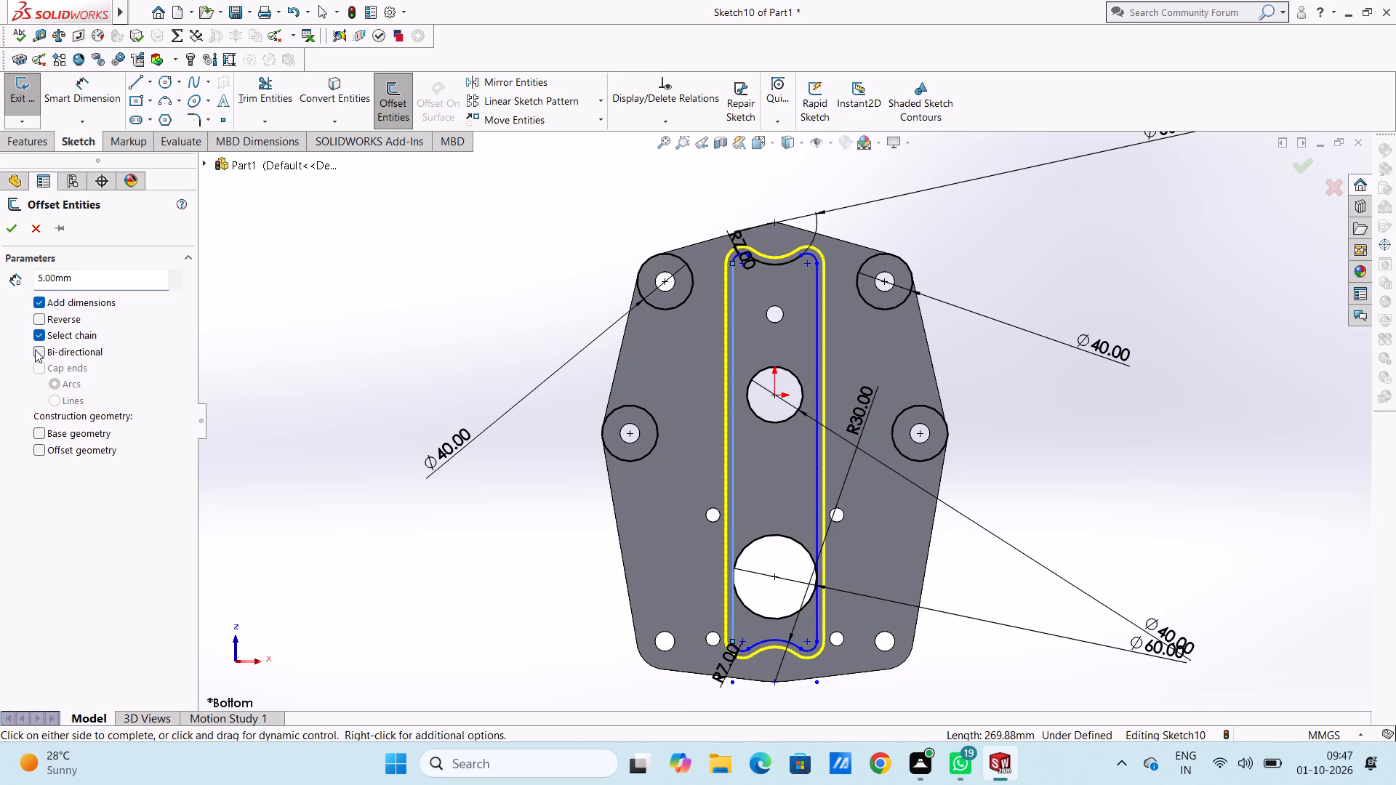
click(11, 232)
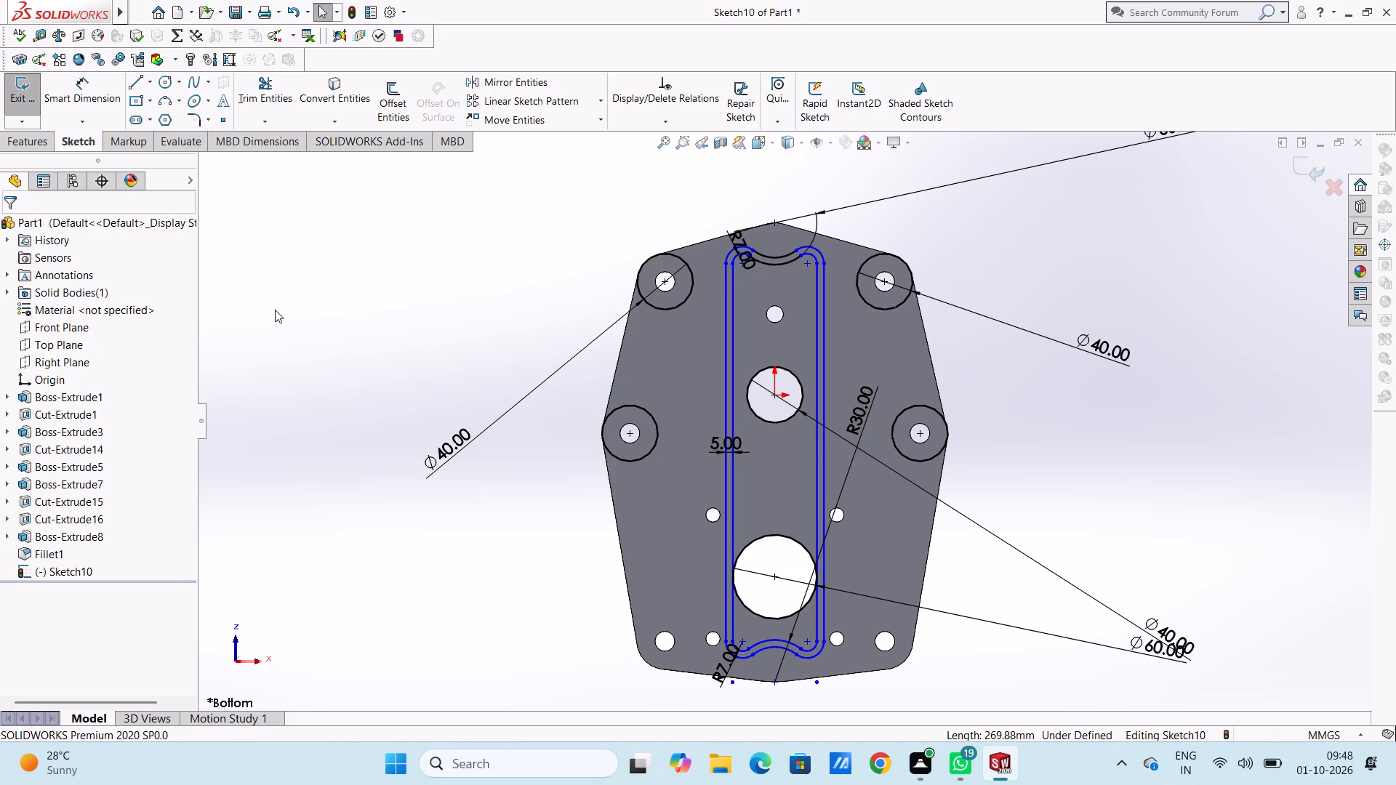
Delete the original inner profile's two vertical lines, top arc and both top fillet arcs, leaving the outer offset.
click(734, 331)
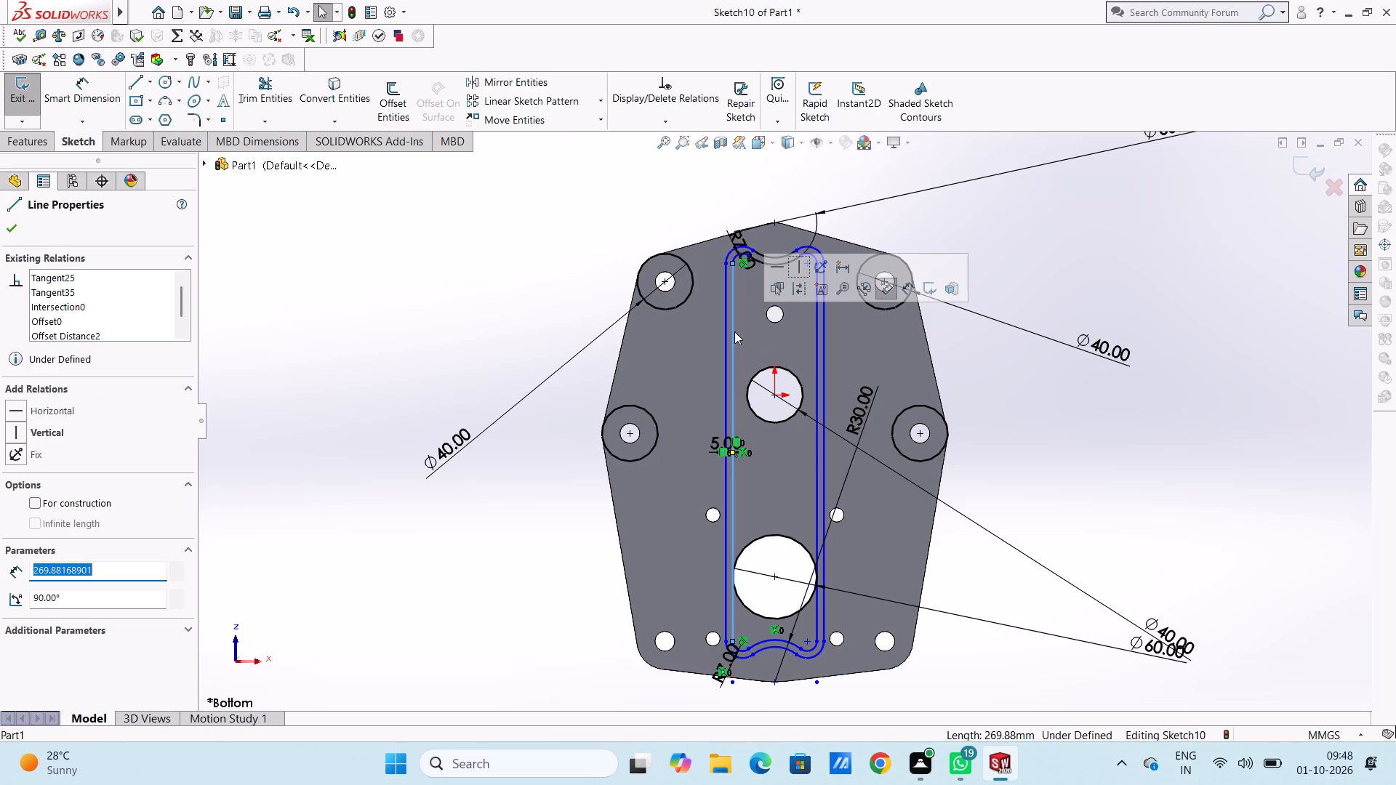
key(Delete)
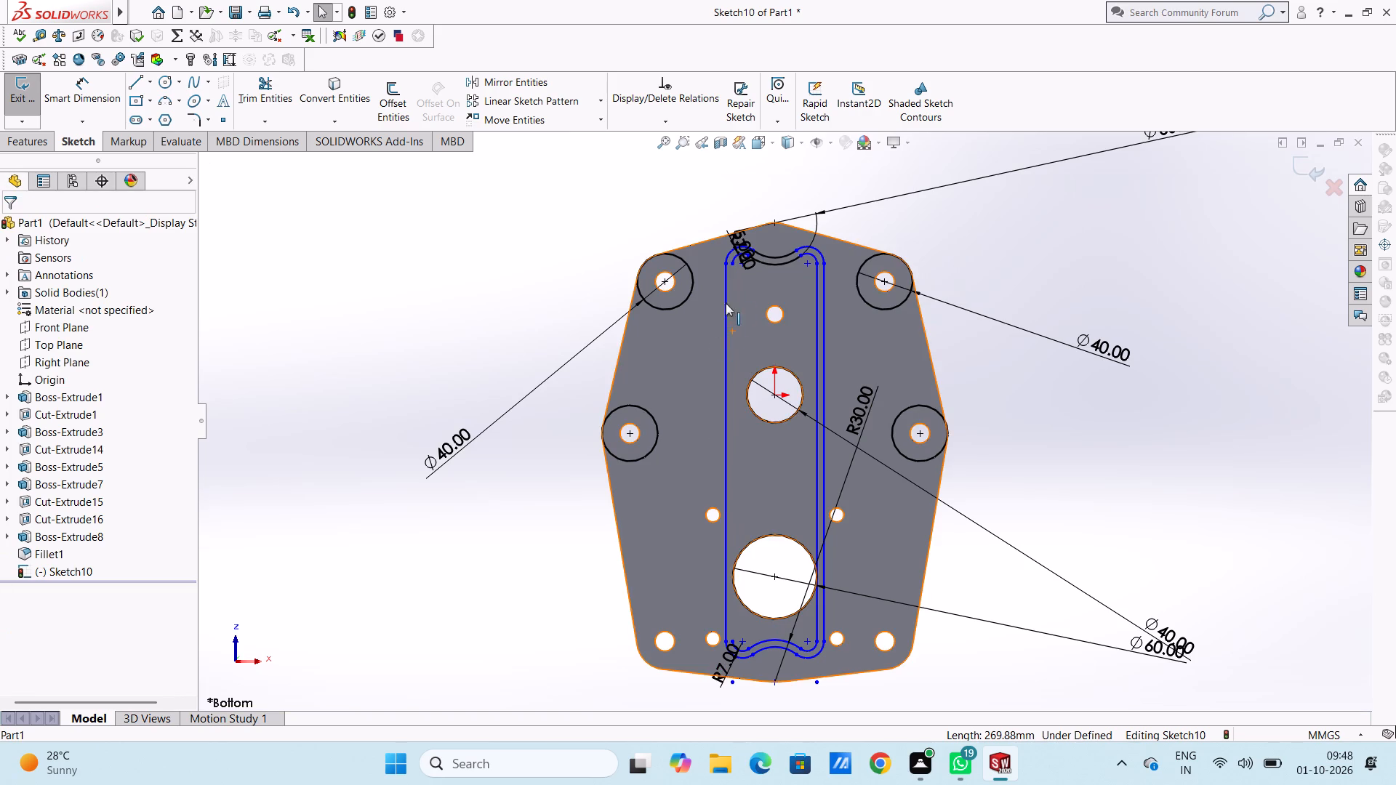
click(769, 265)
ctrl+click(811, 254)
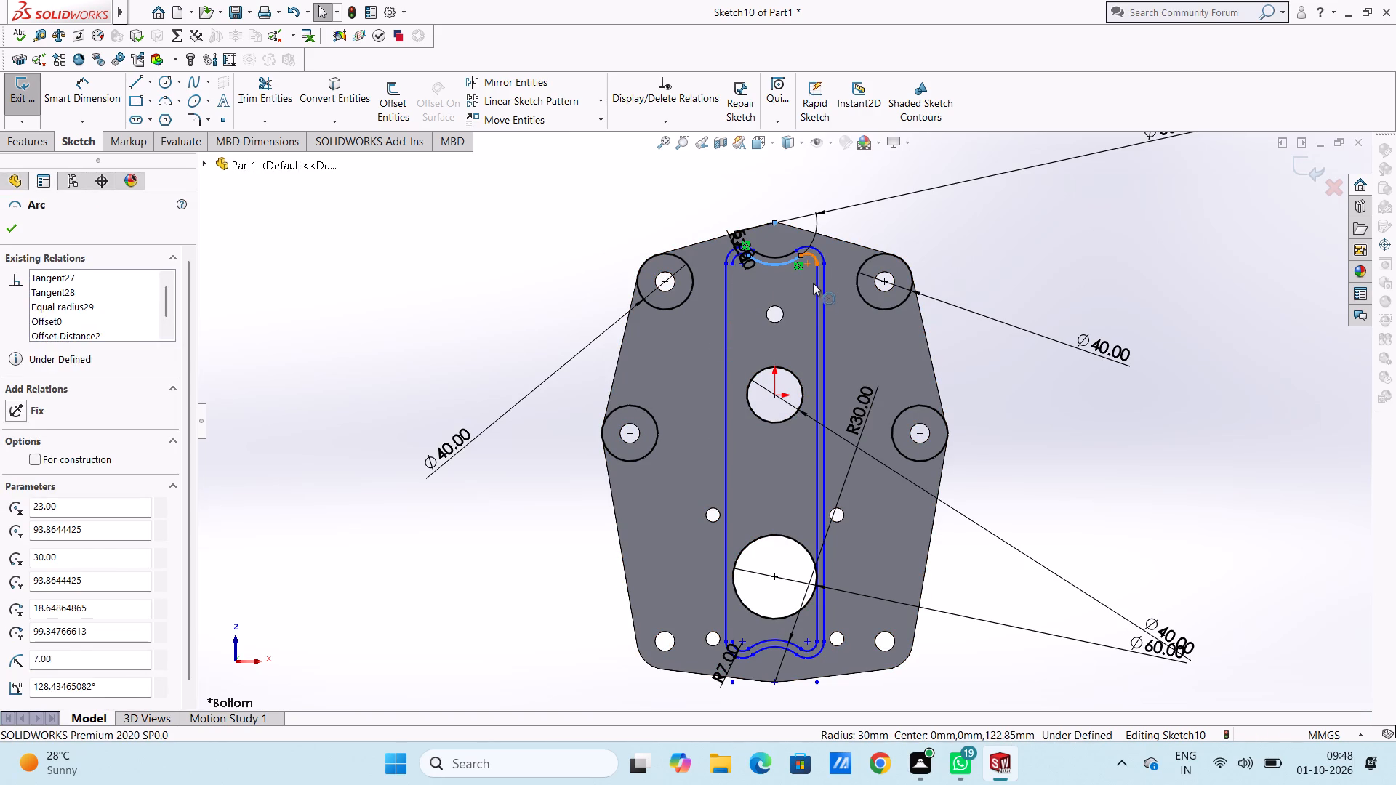
ctrl+click(815, 291)
key(Delete)
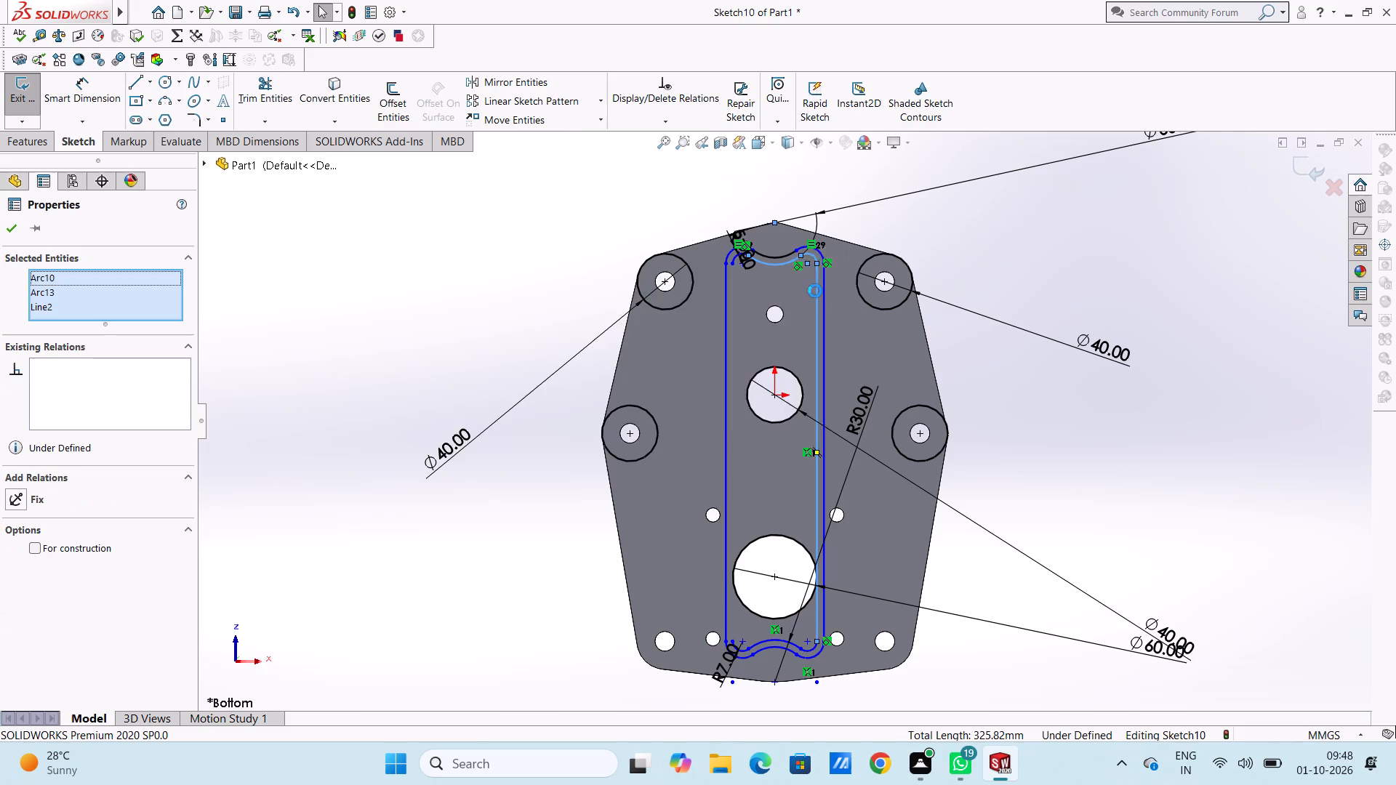
click(625, 377)
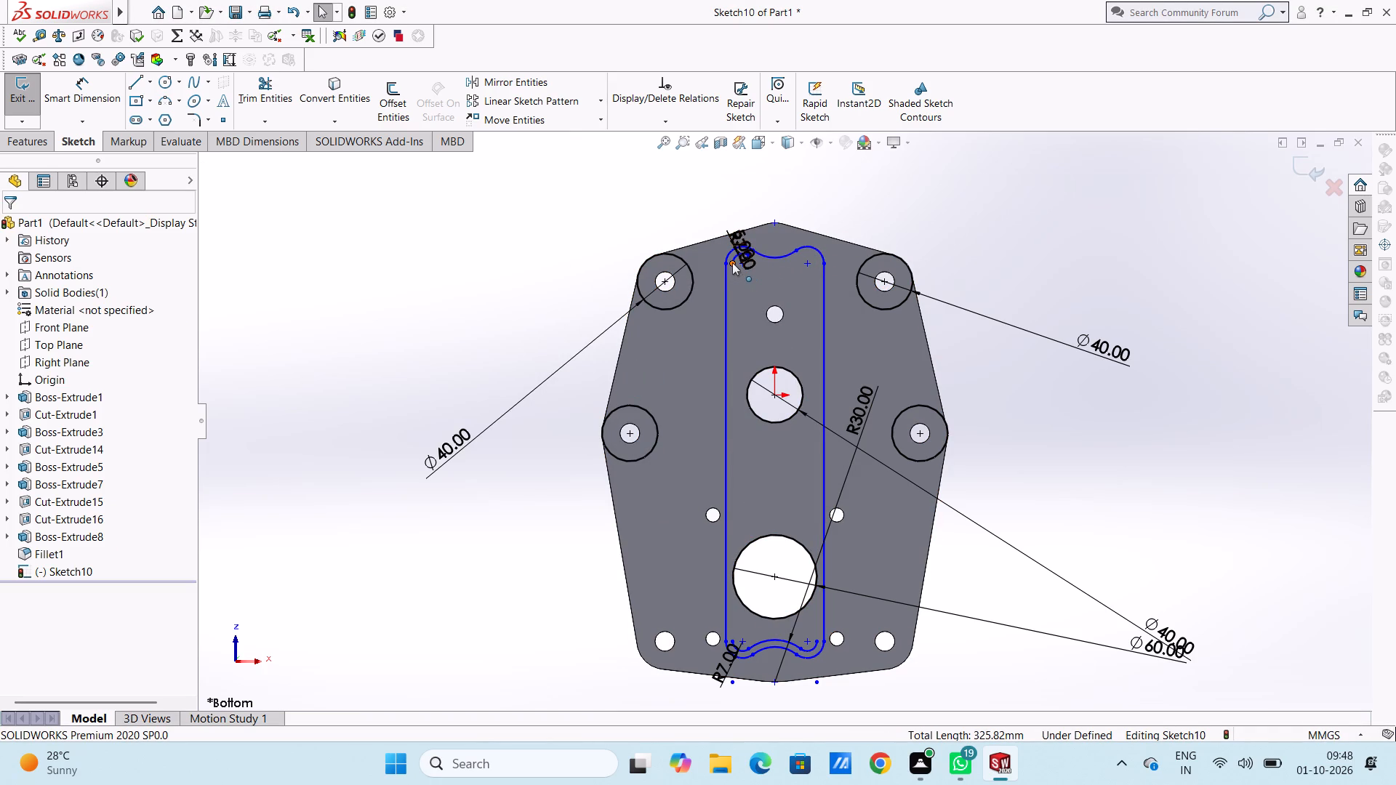
scroll(747, 271, down, 7)
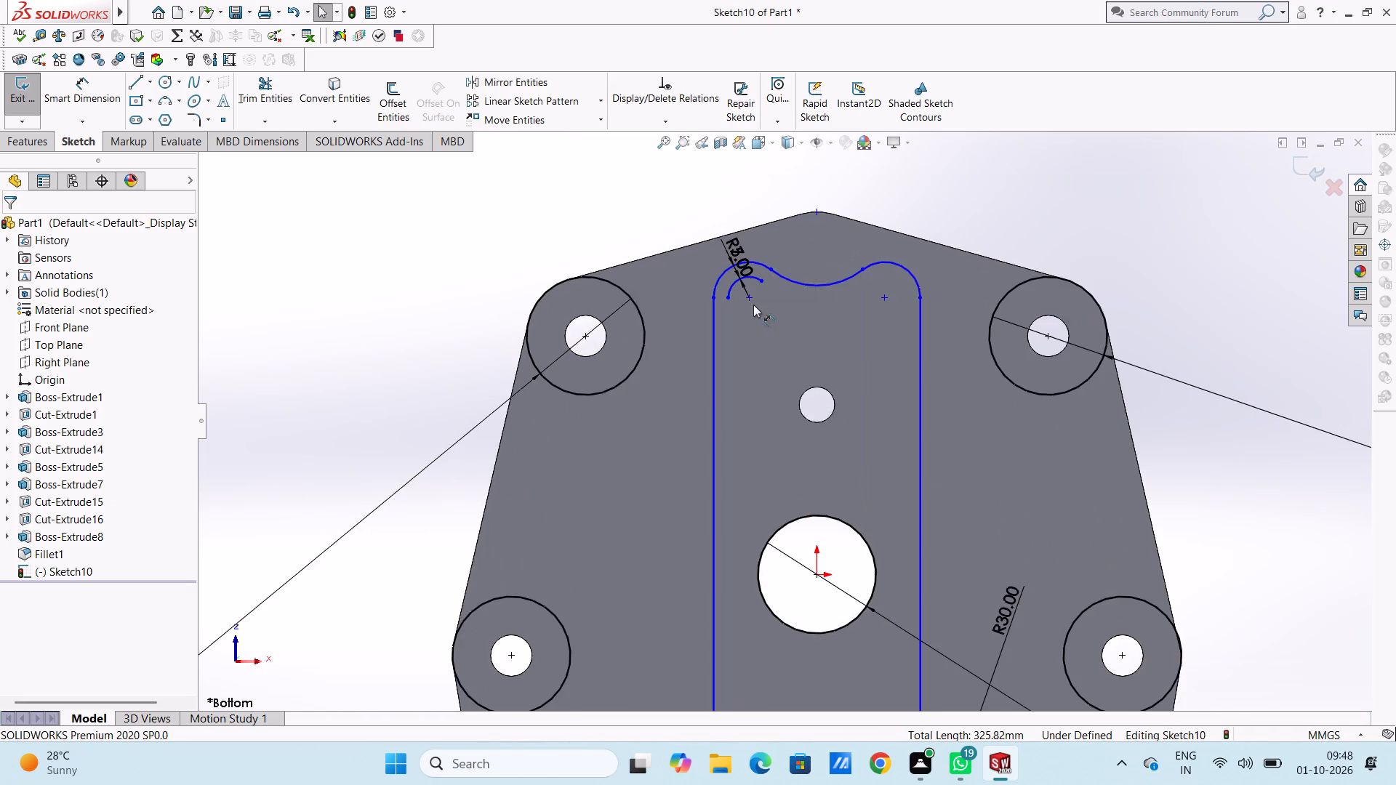
scroll(753, 305, down, 2)
click(755, 278)
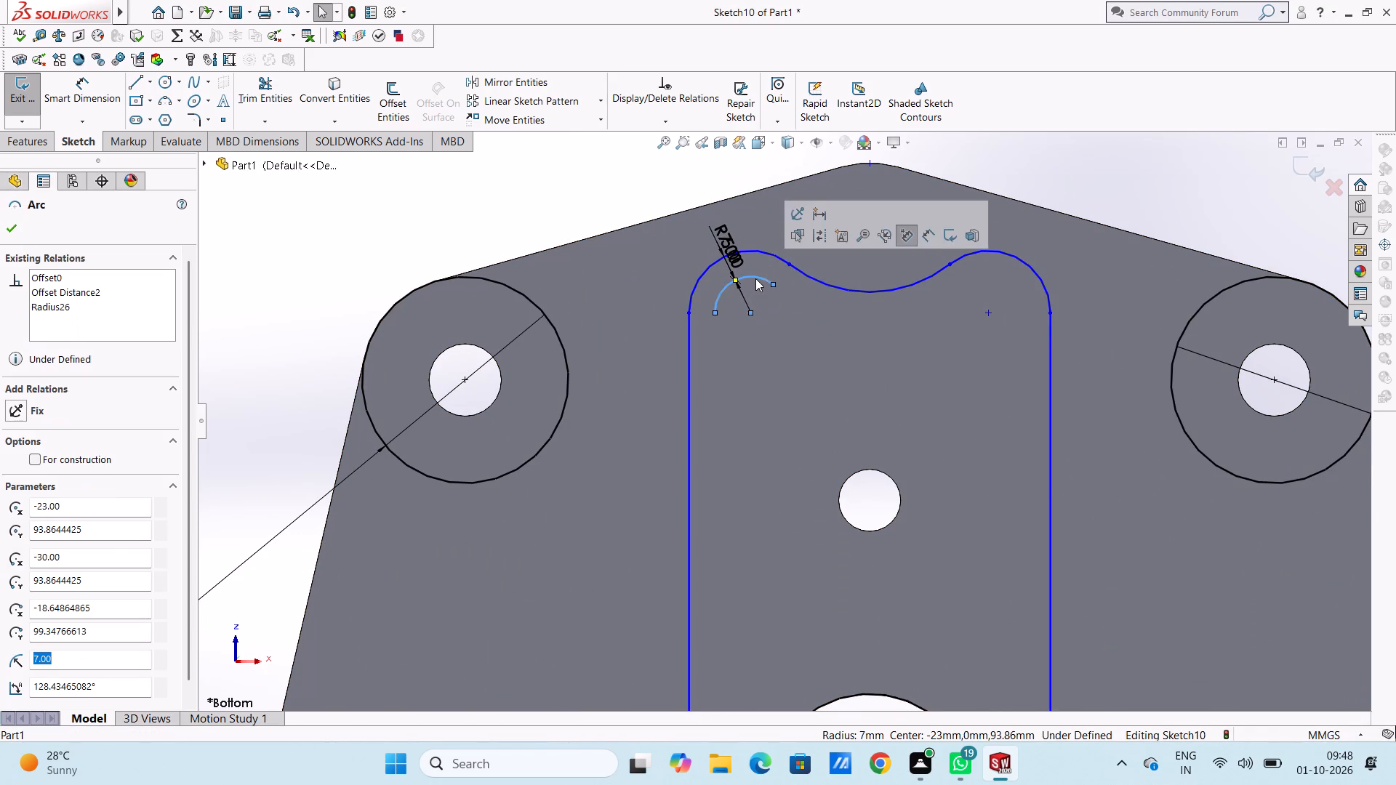
key(Delete)
click(593, 382)
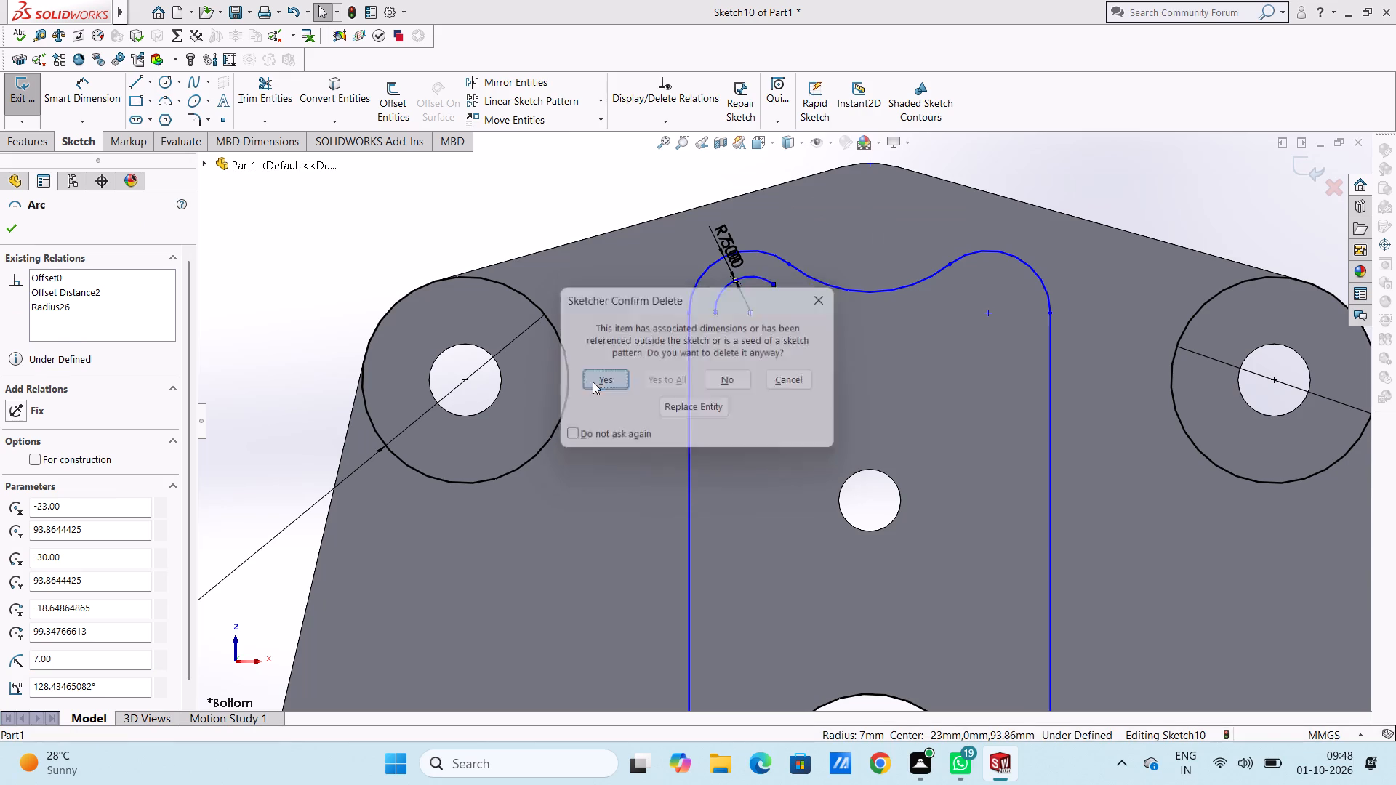
Delete the original inner profile's two bottom fillet arcs and its bottom centre arc.
scroll(715, 413, up, 14)
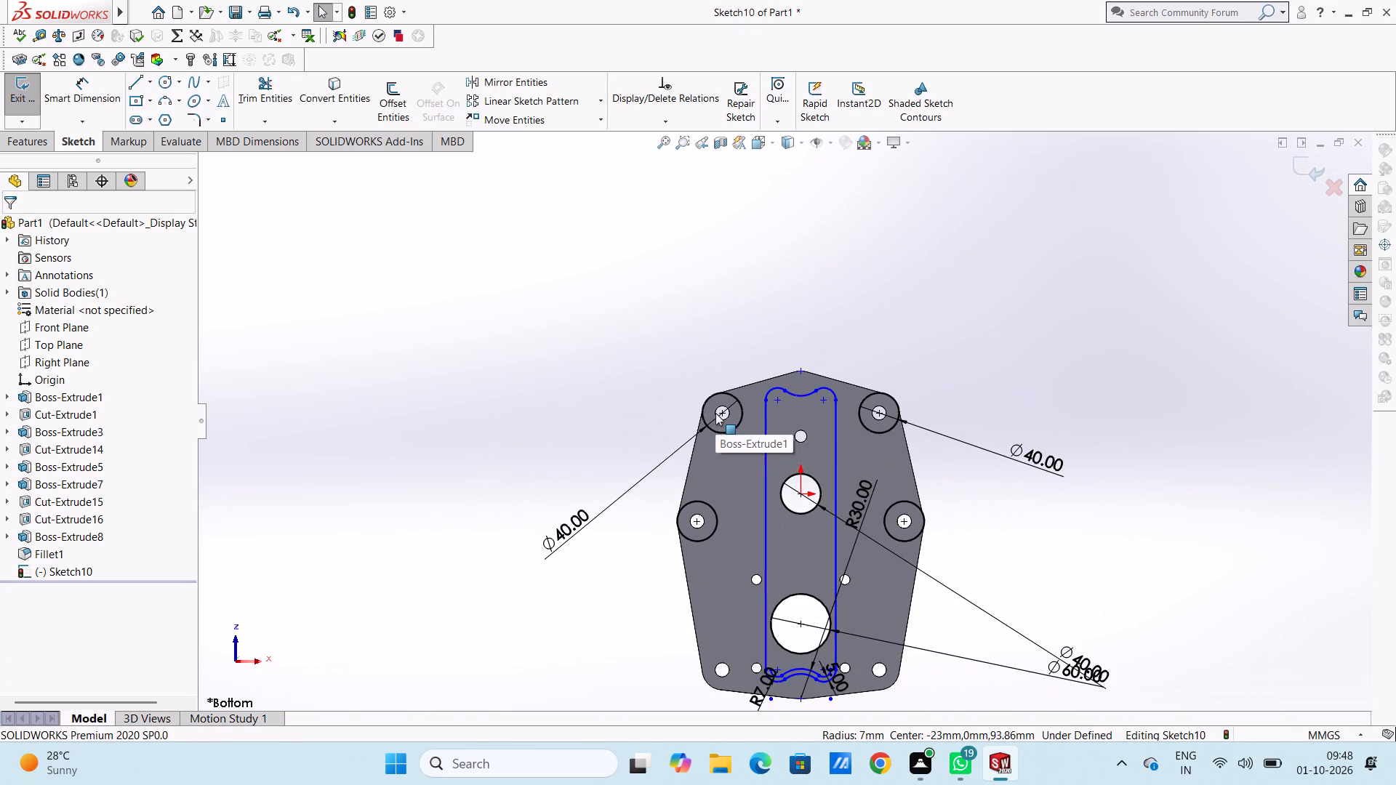
scroll(814, 687, down, 5)
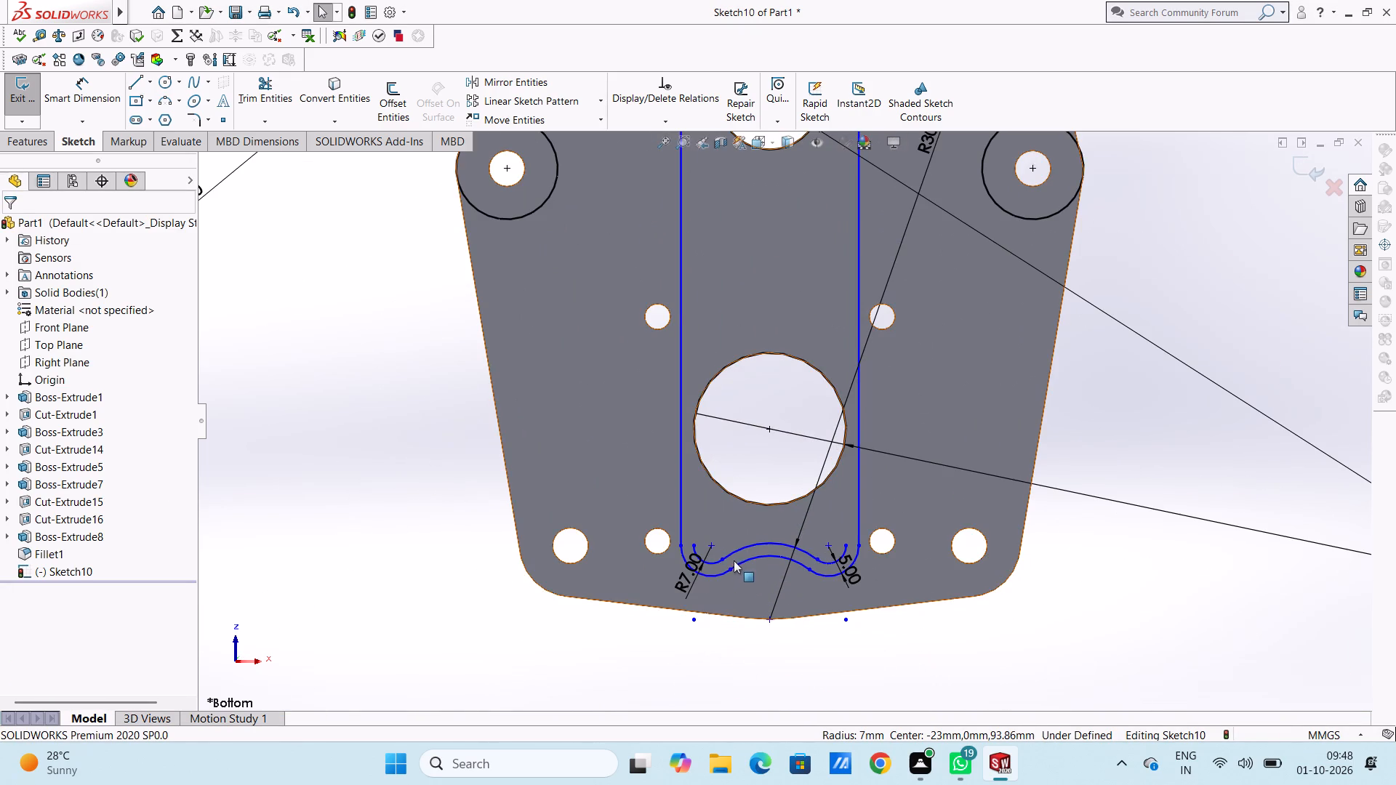
click(710, 563)
ctrl+click(727, 553)
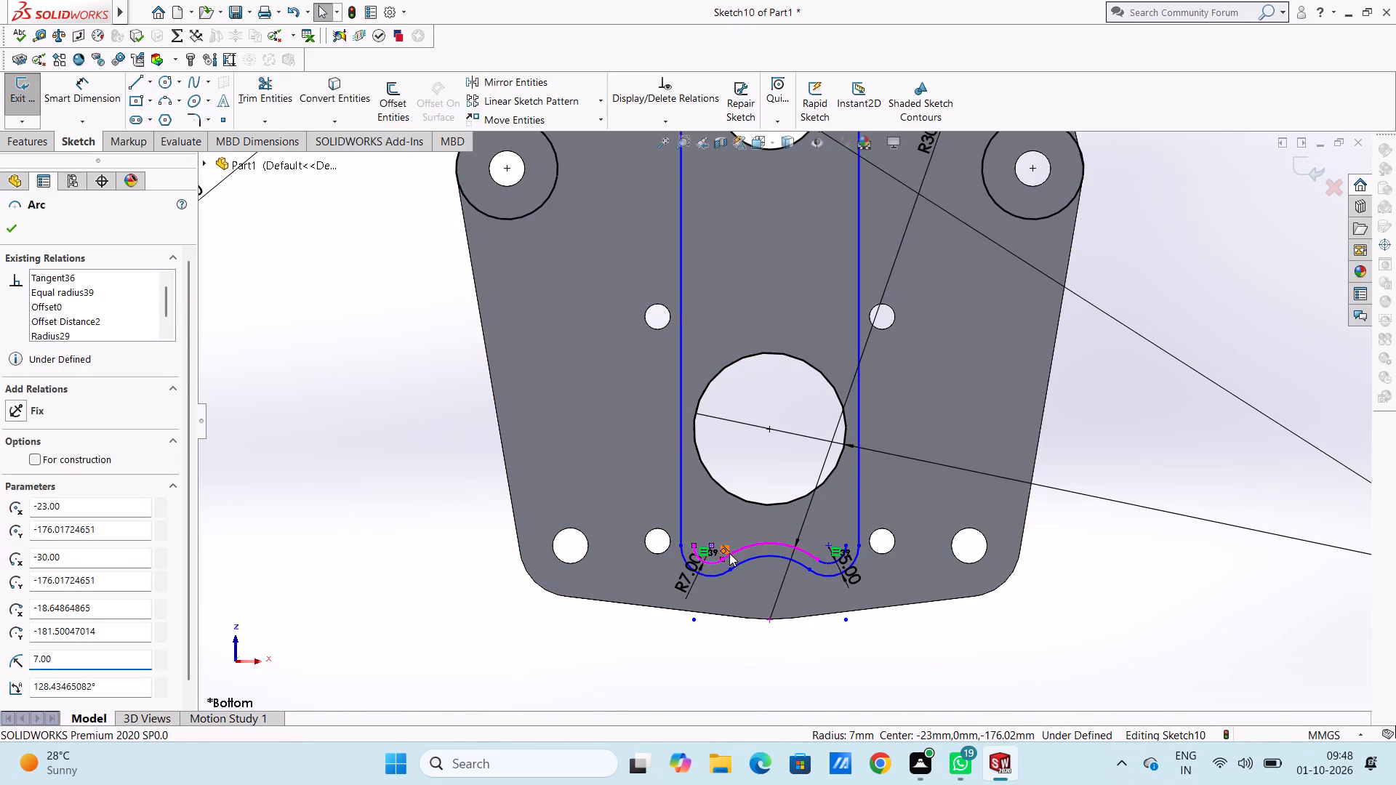
ctrl+click(825, 563)
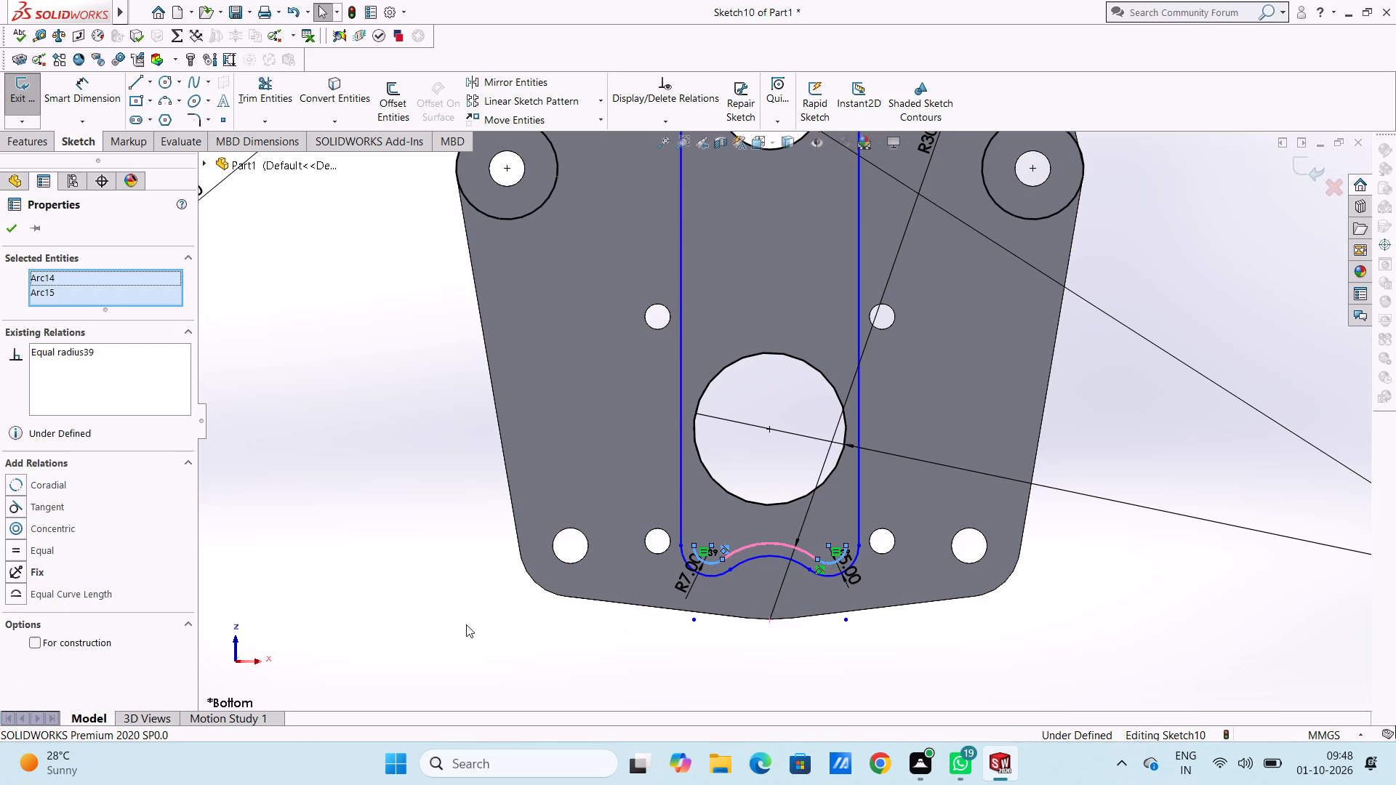
key(Delete)
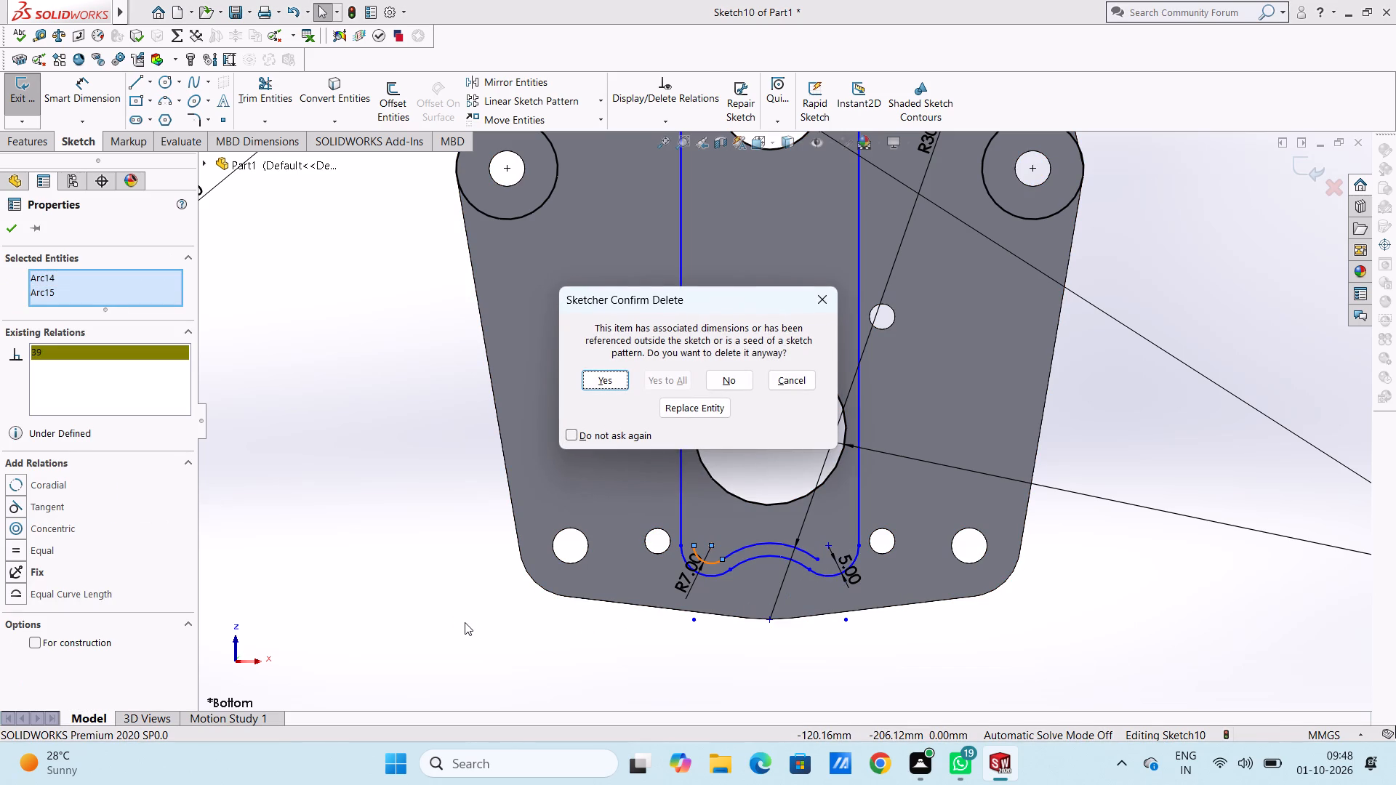
click(595, 376)
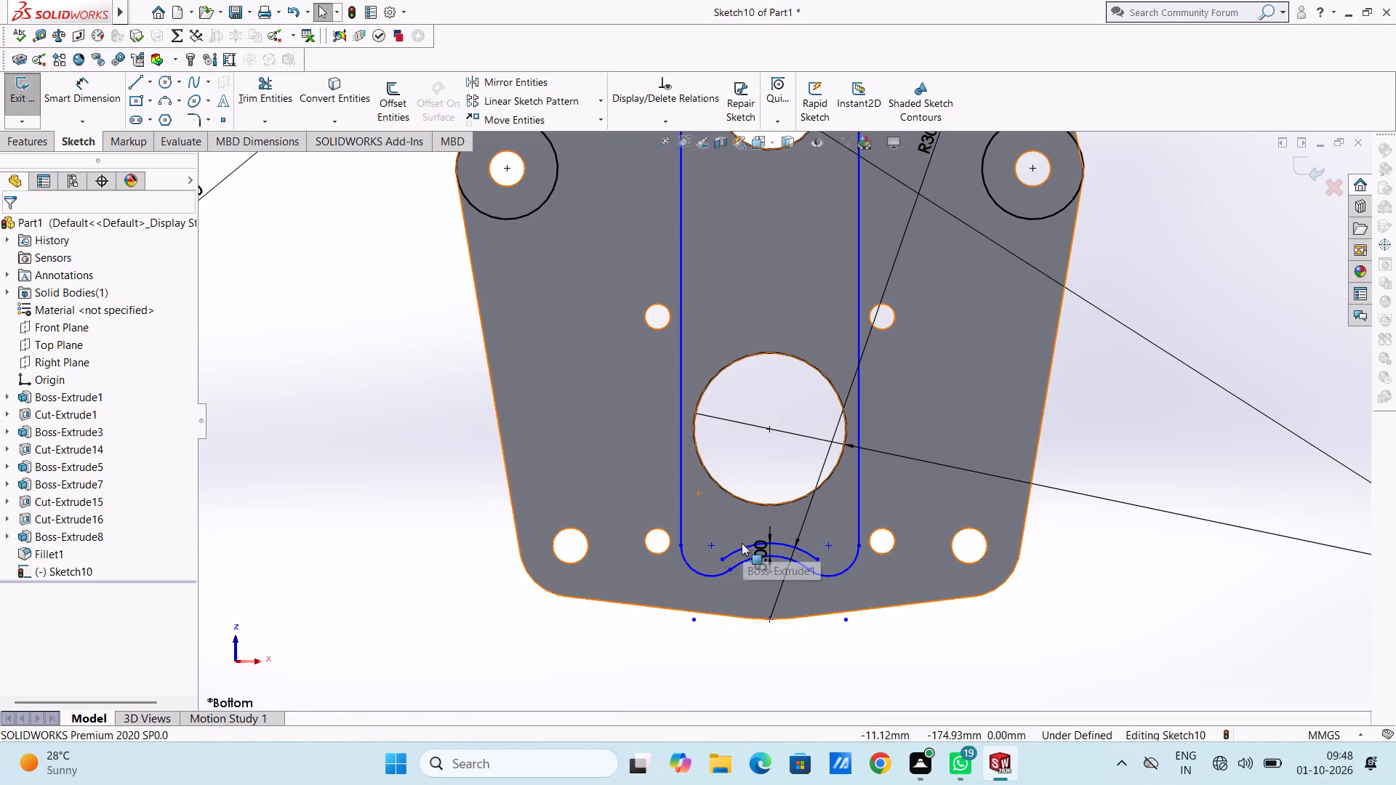
click(741, 548)
key(Delete)
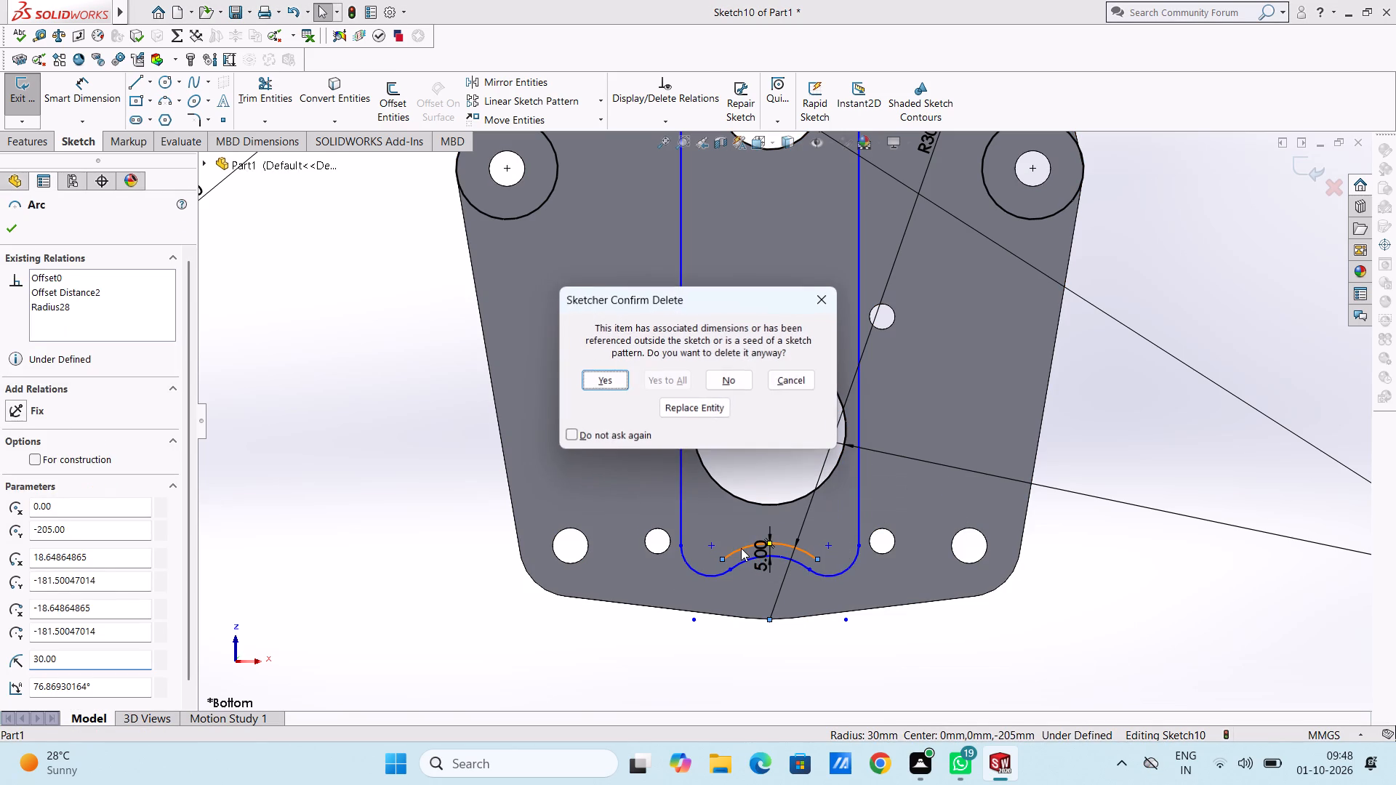
click(605, 377)
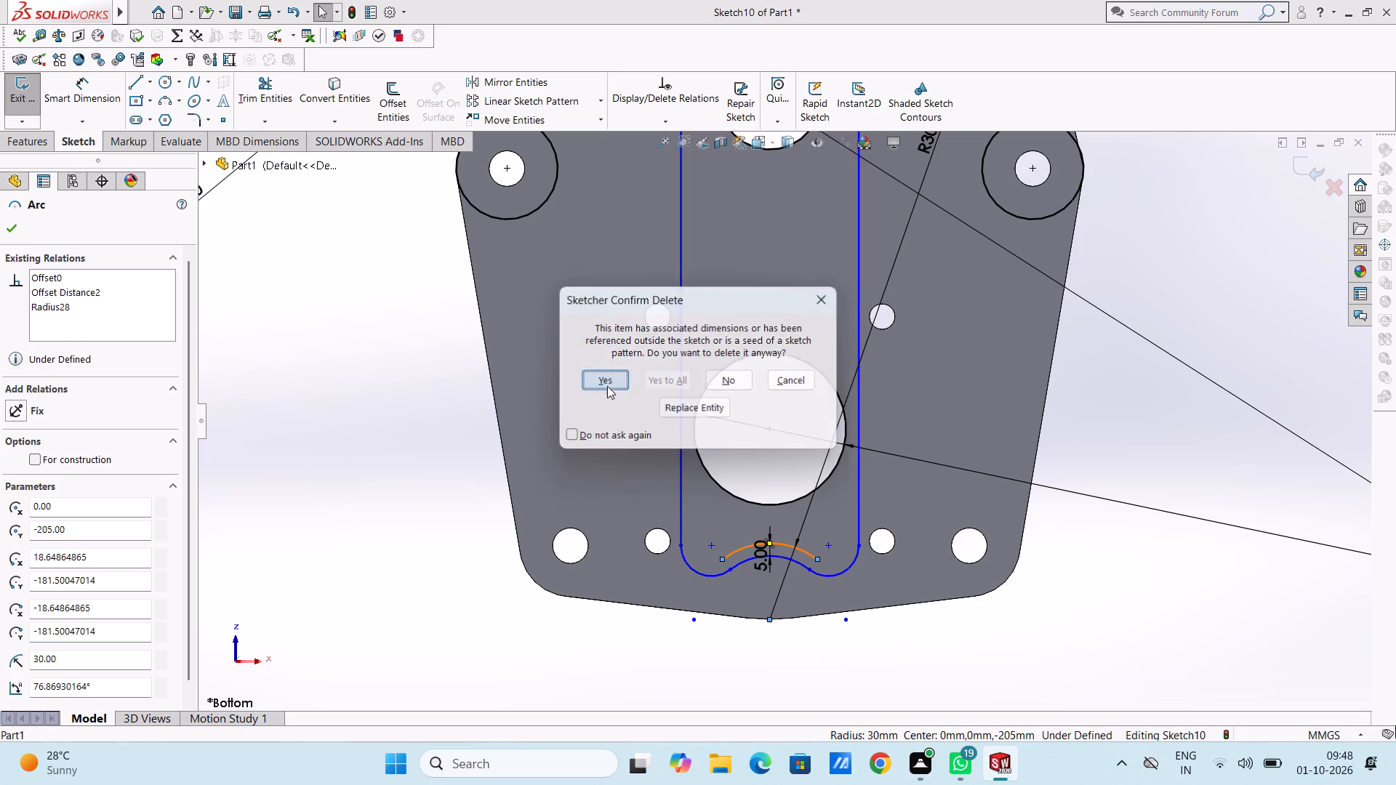
Add radius dimensions to the remaining profile's top-left corner arc, top concave arc and top-right corner arc.
scroll(613, 419, up, 11)
scroll(802, 290, down, 4)
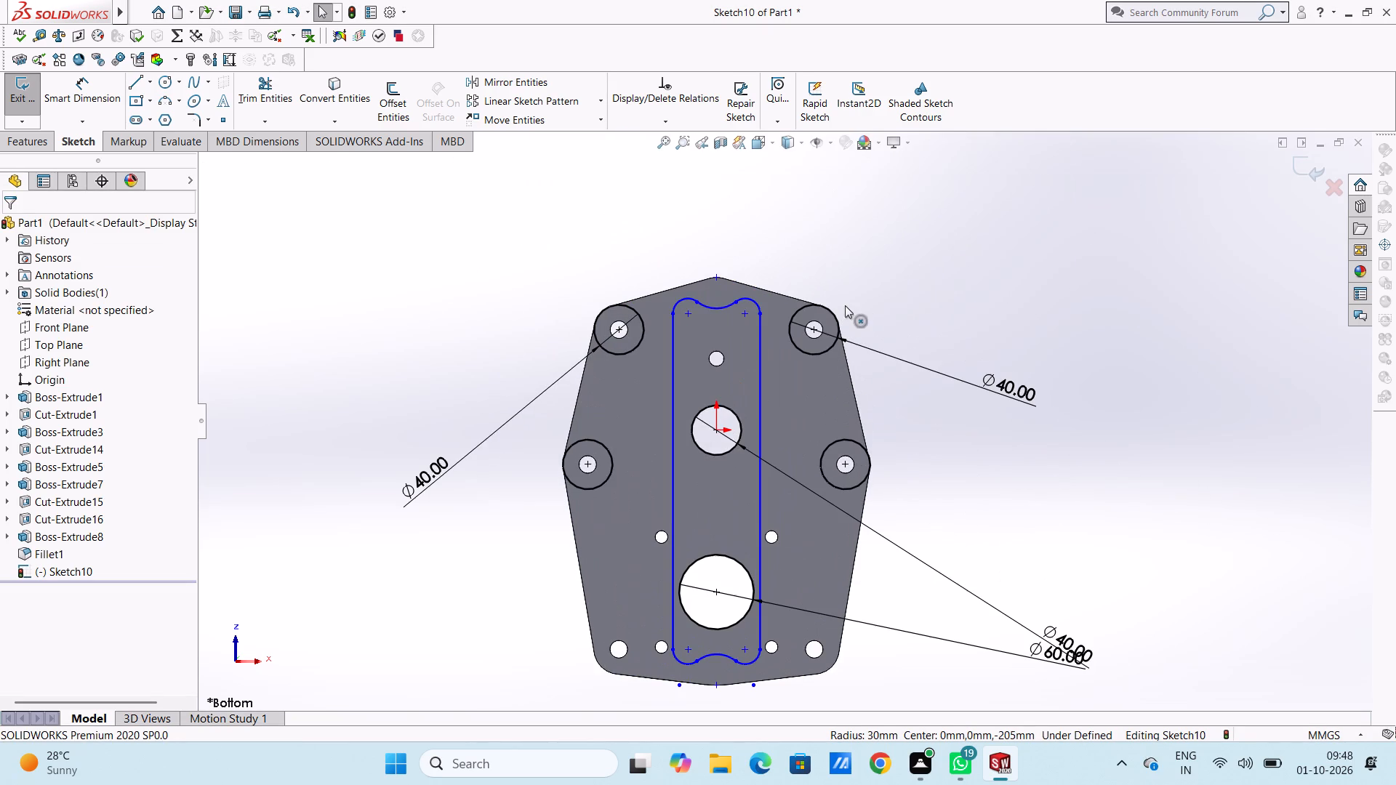
click(81, 92)
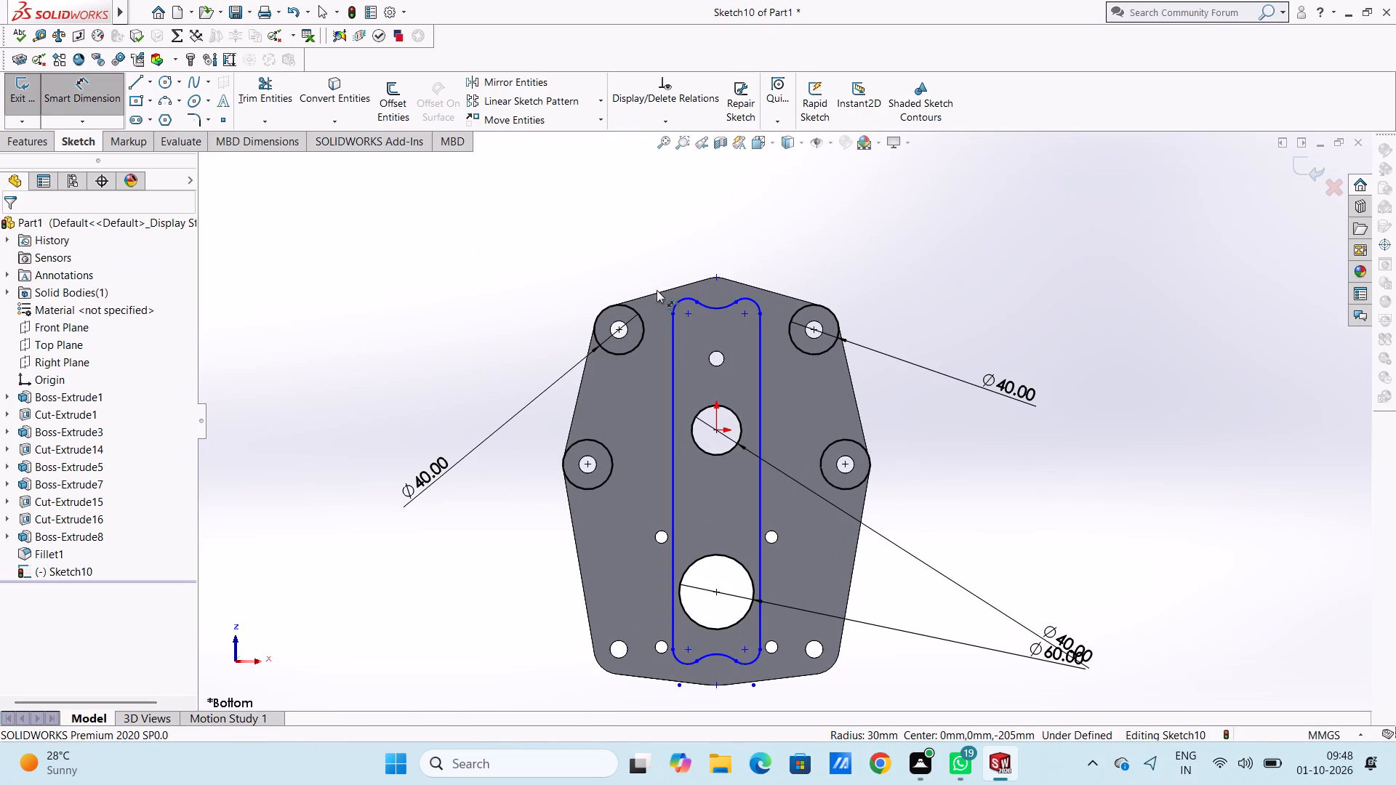
click(675, 304)
click(594, 201)
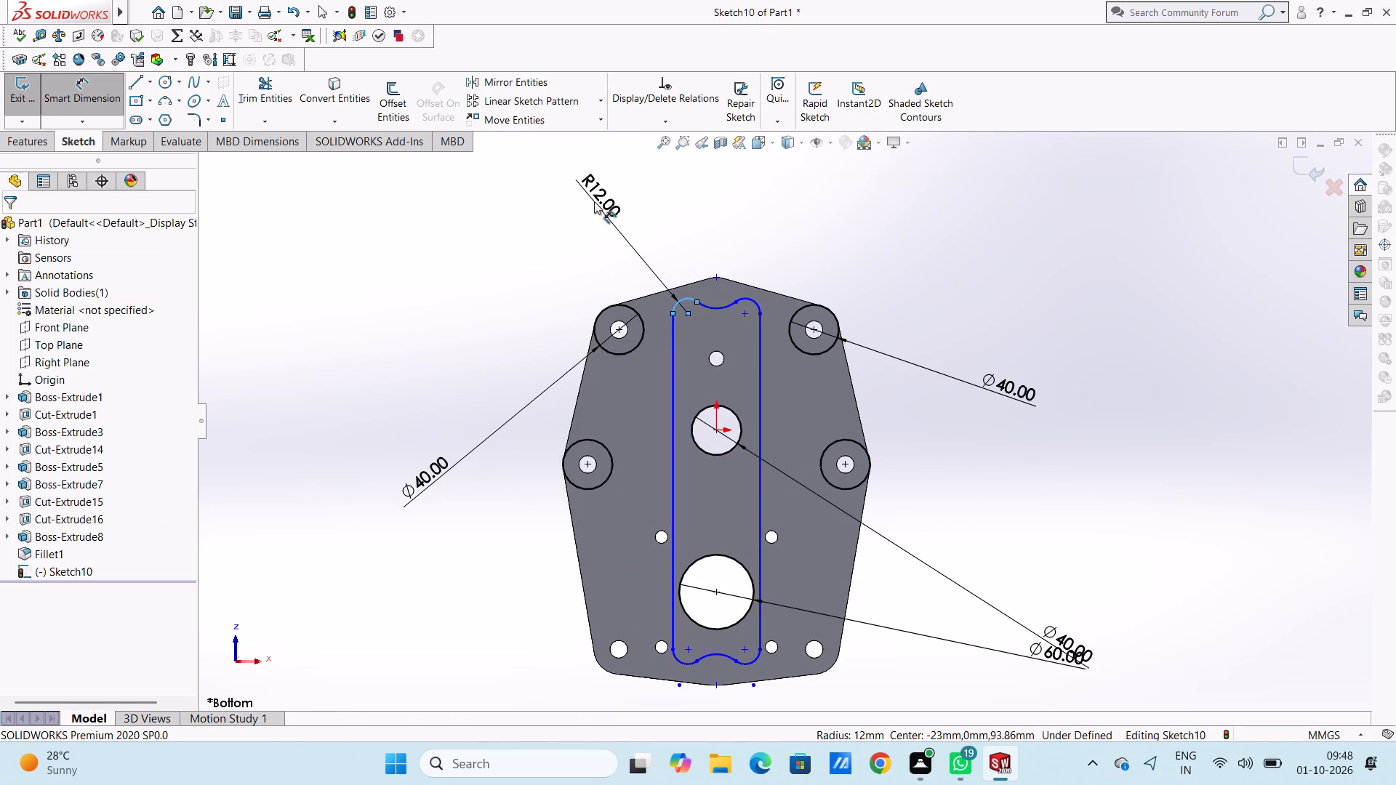
click(530, 179)
click(465, 259)
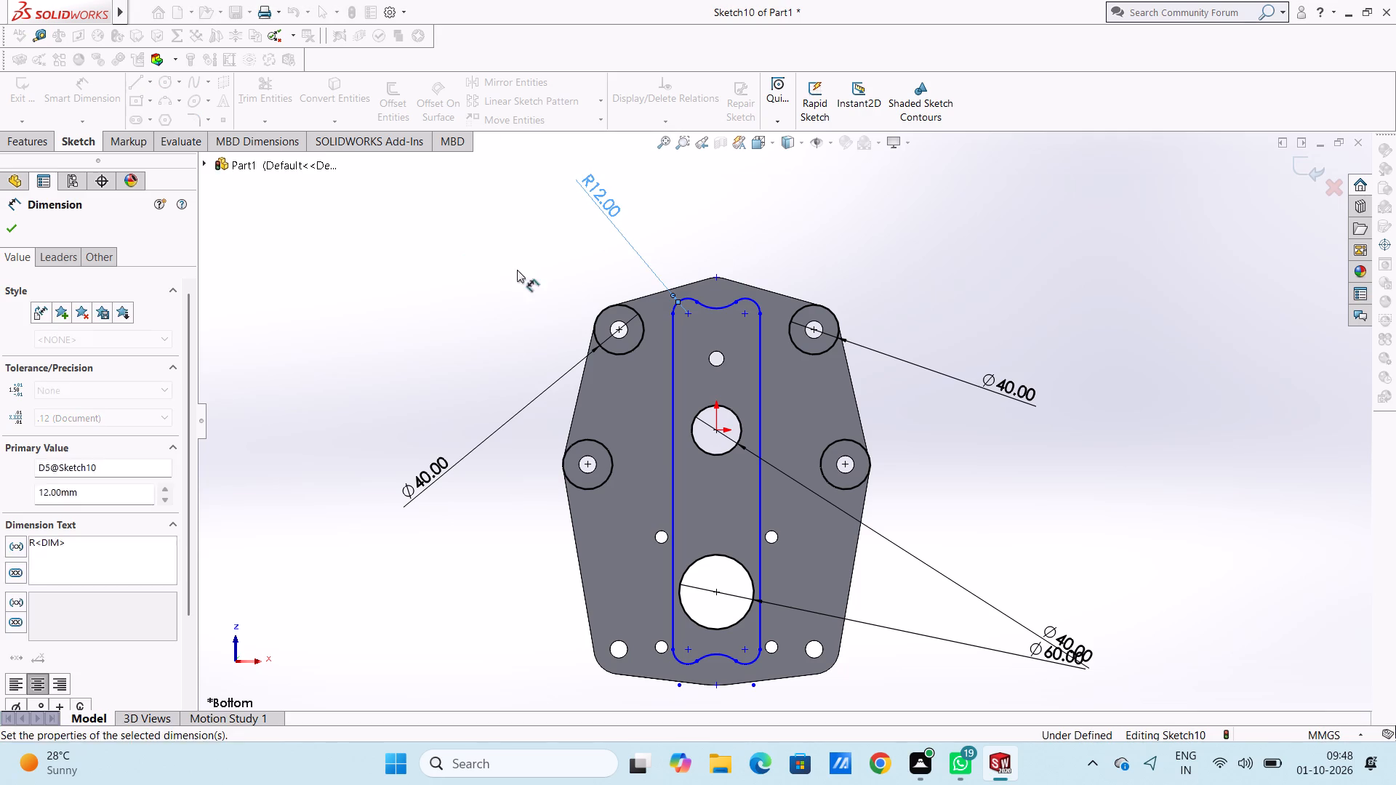
click(710, 309)
click(763, 194)
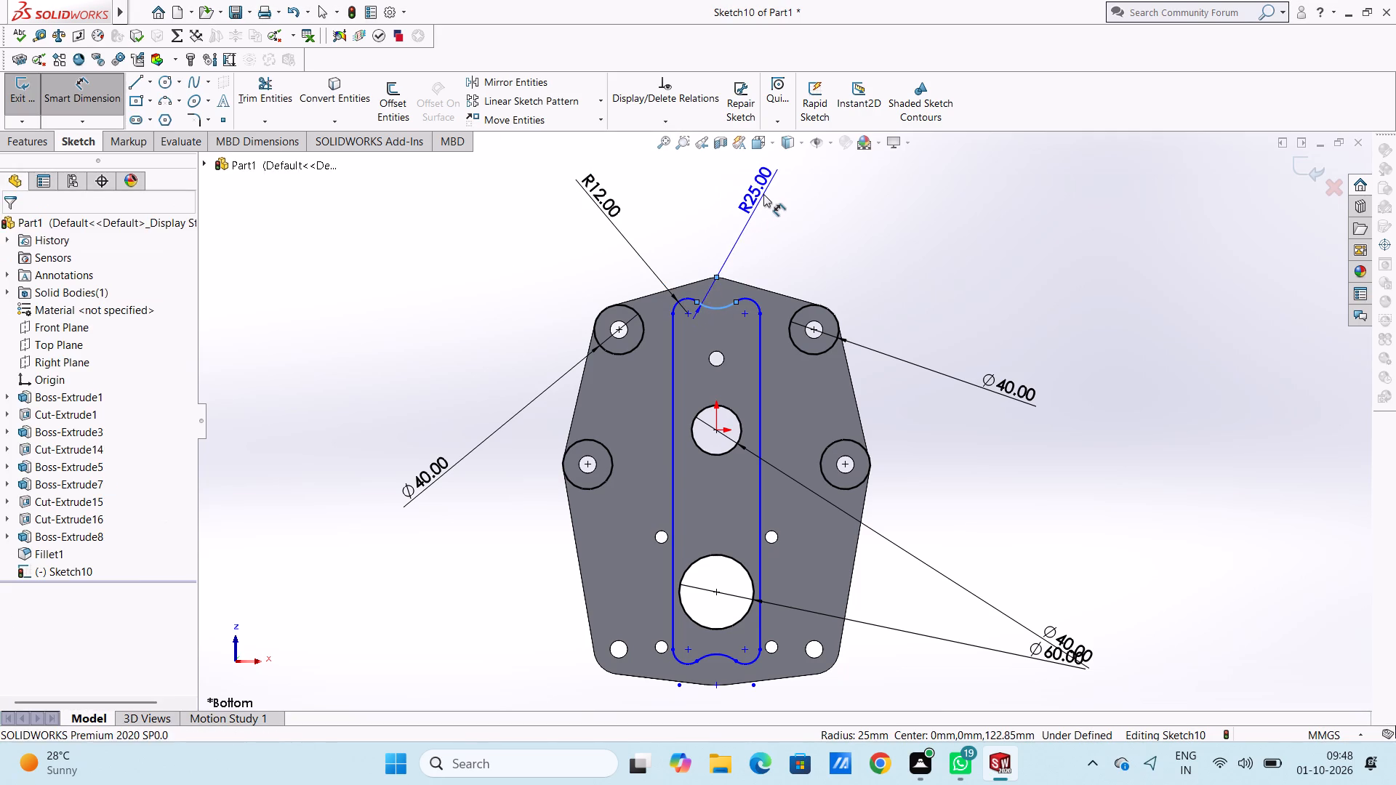
click(692, 170)
click(676, 185)
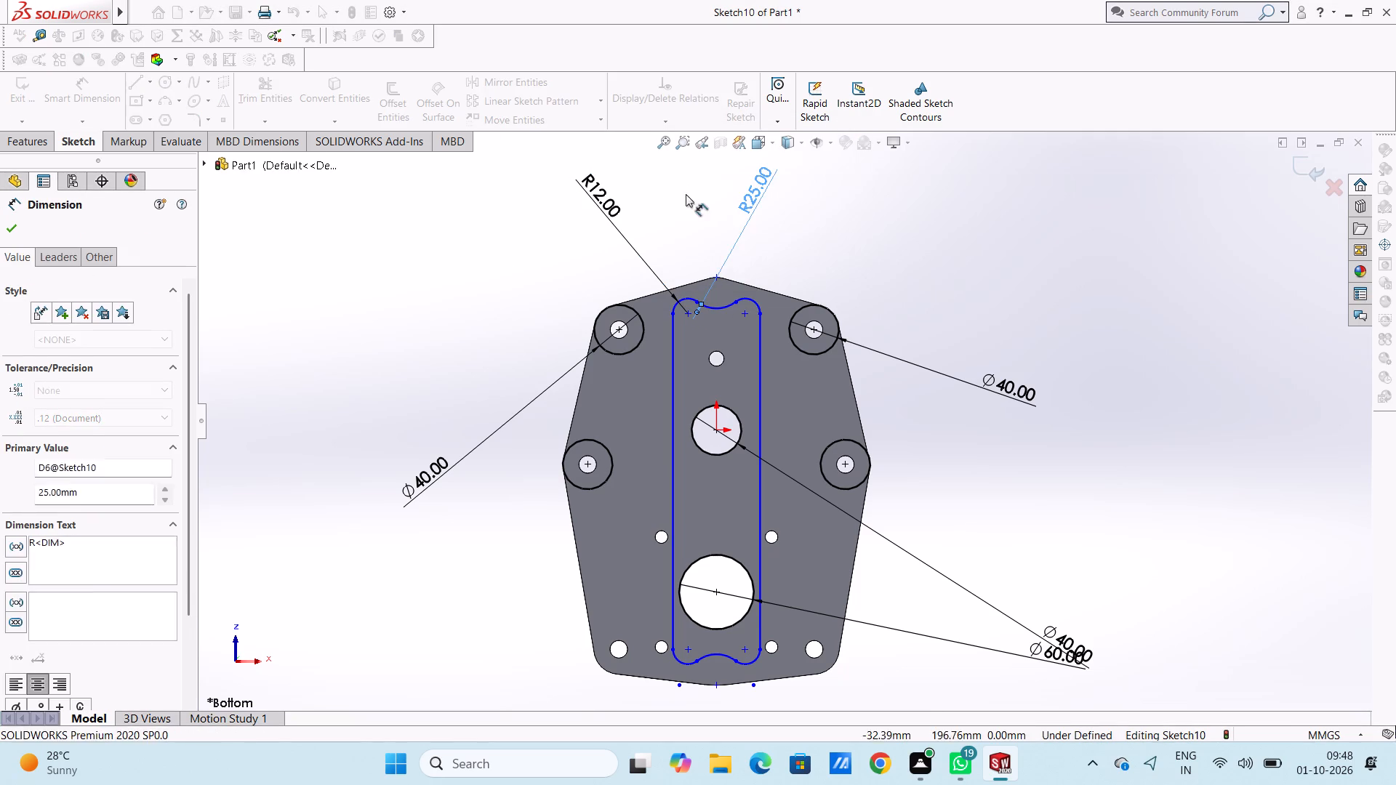
click(752, 303)
click(833, 230)
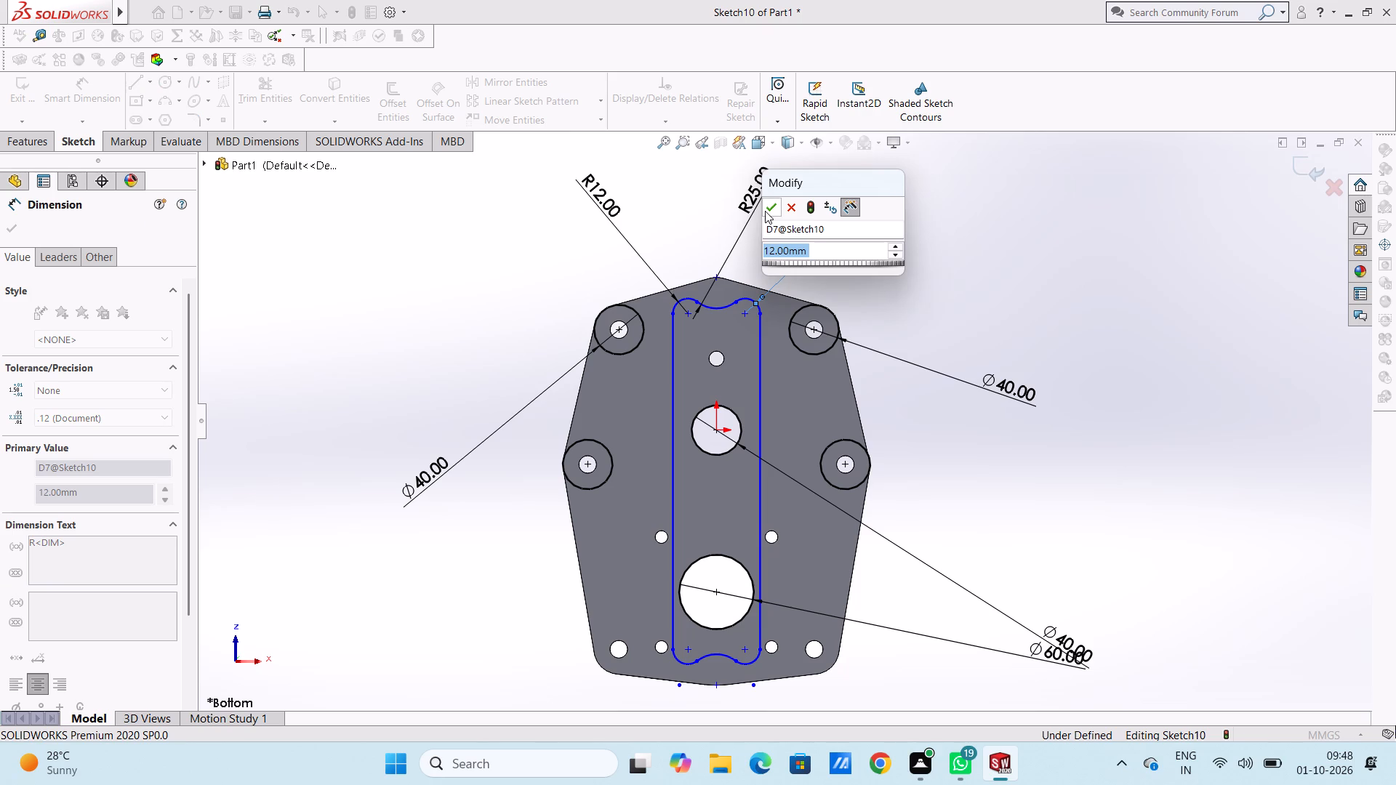
click(766, 211)
click(702, 222)
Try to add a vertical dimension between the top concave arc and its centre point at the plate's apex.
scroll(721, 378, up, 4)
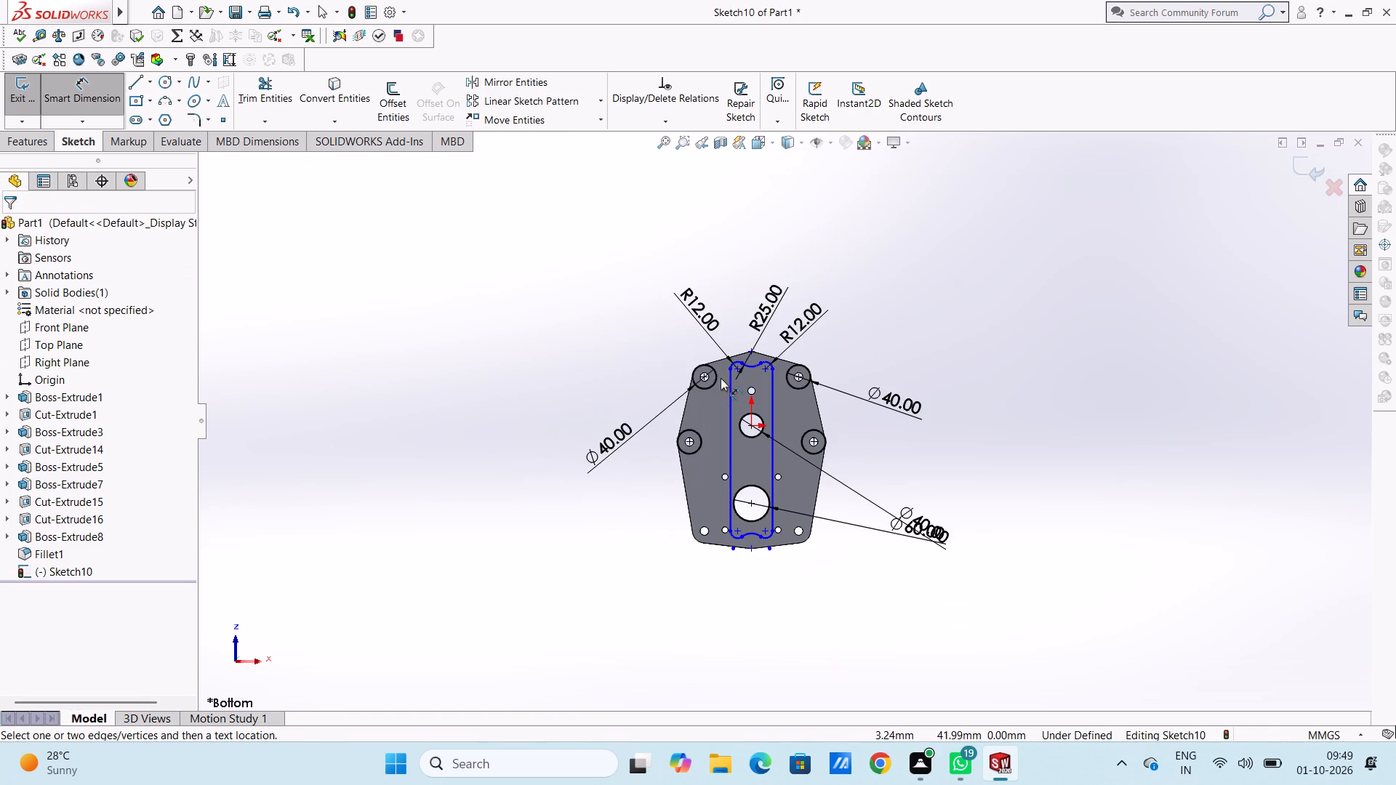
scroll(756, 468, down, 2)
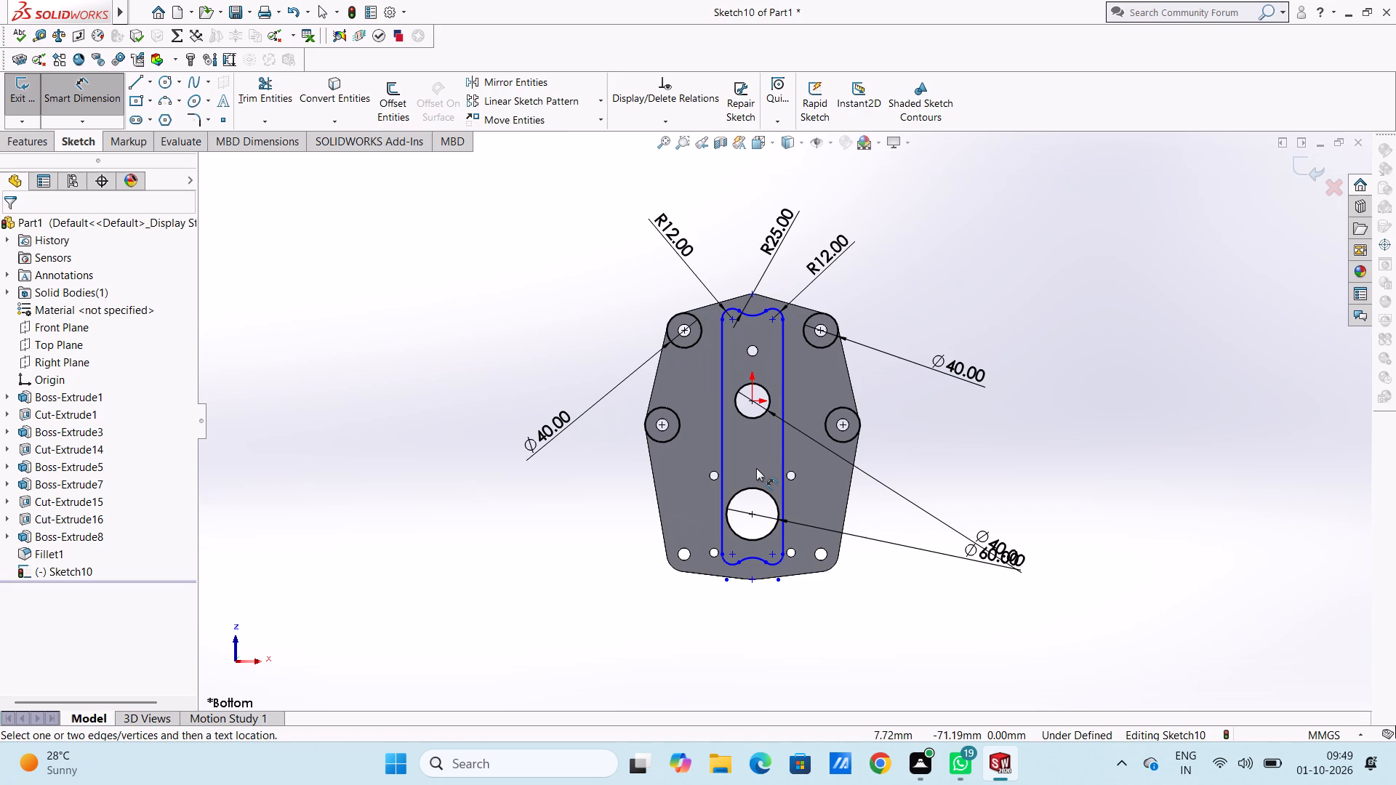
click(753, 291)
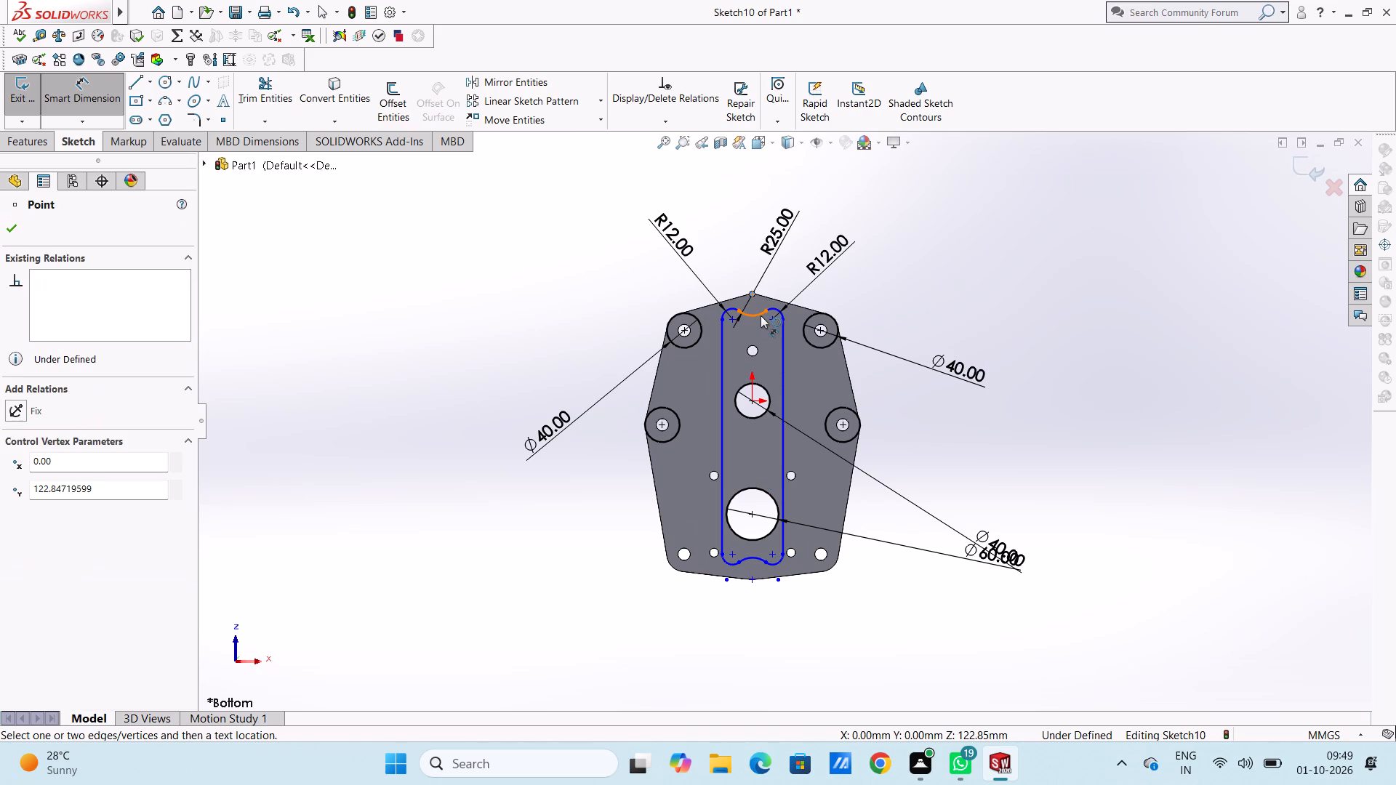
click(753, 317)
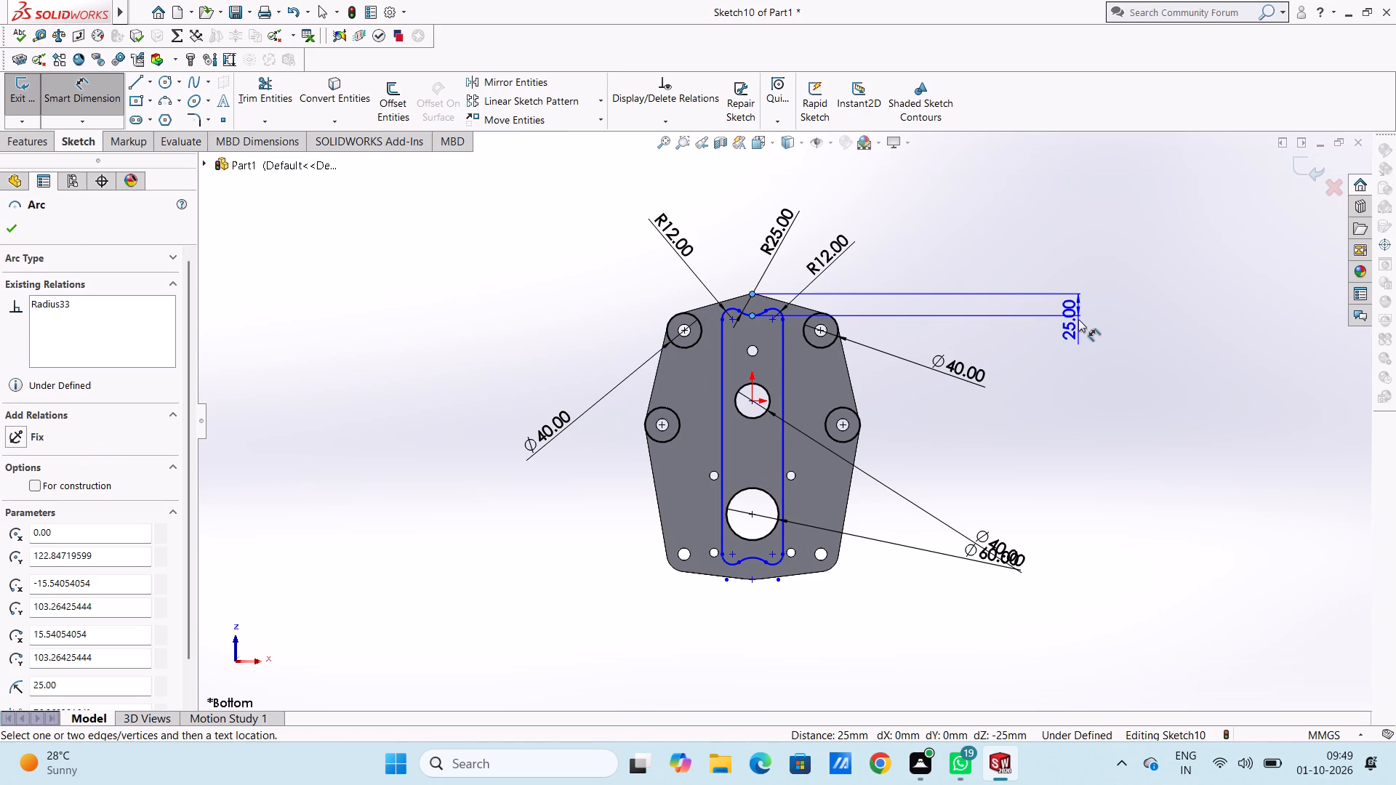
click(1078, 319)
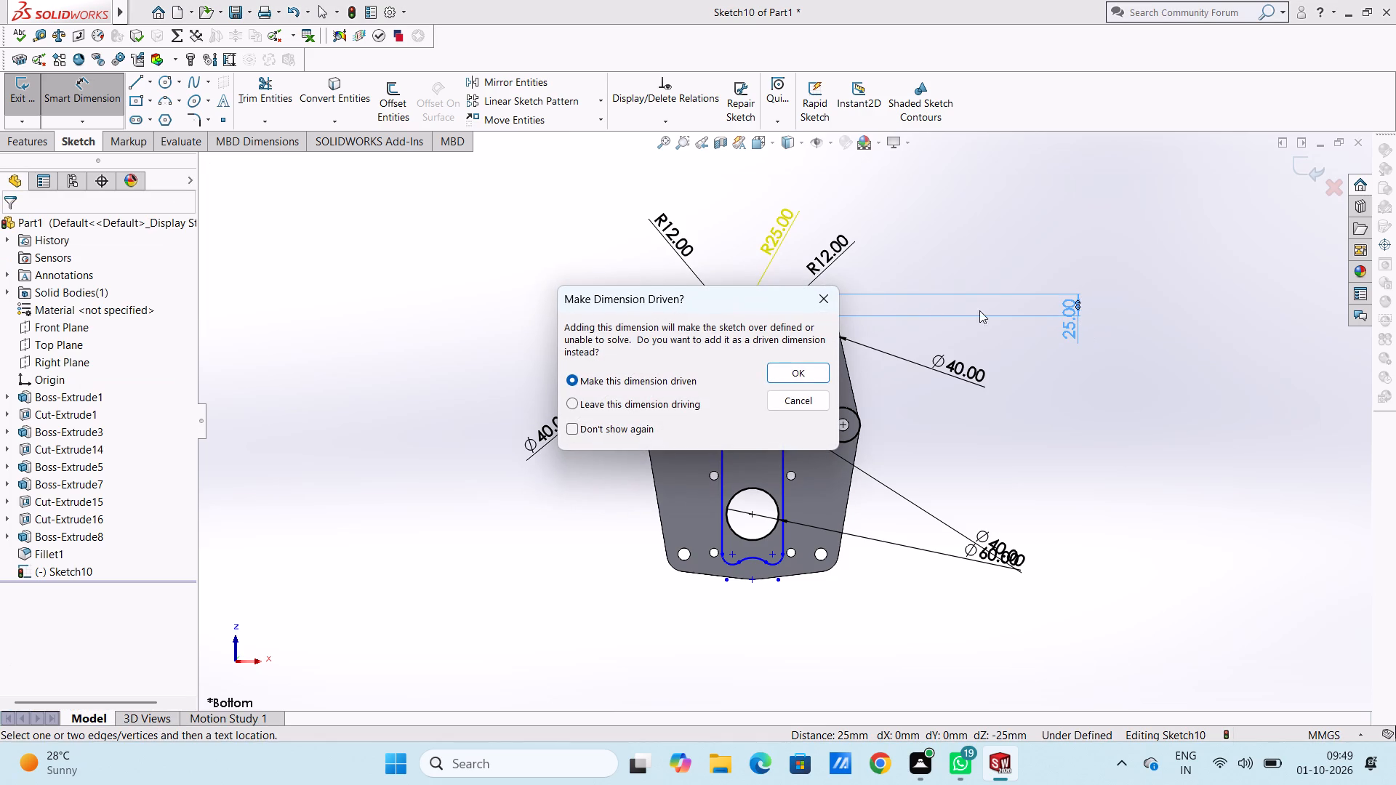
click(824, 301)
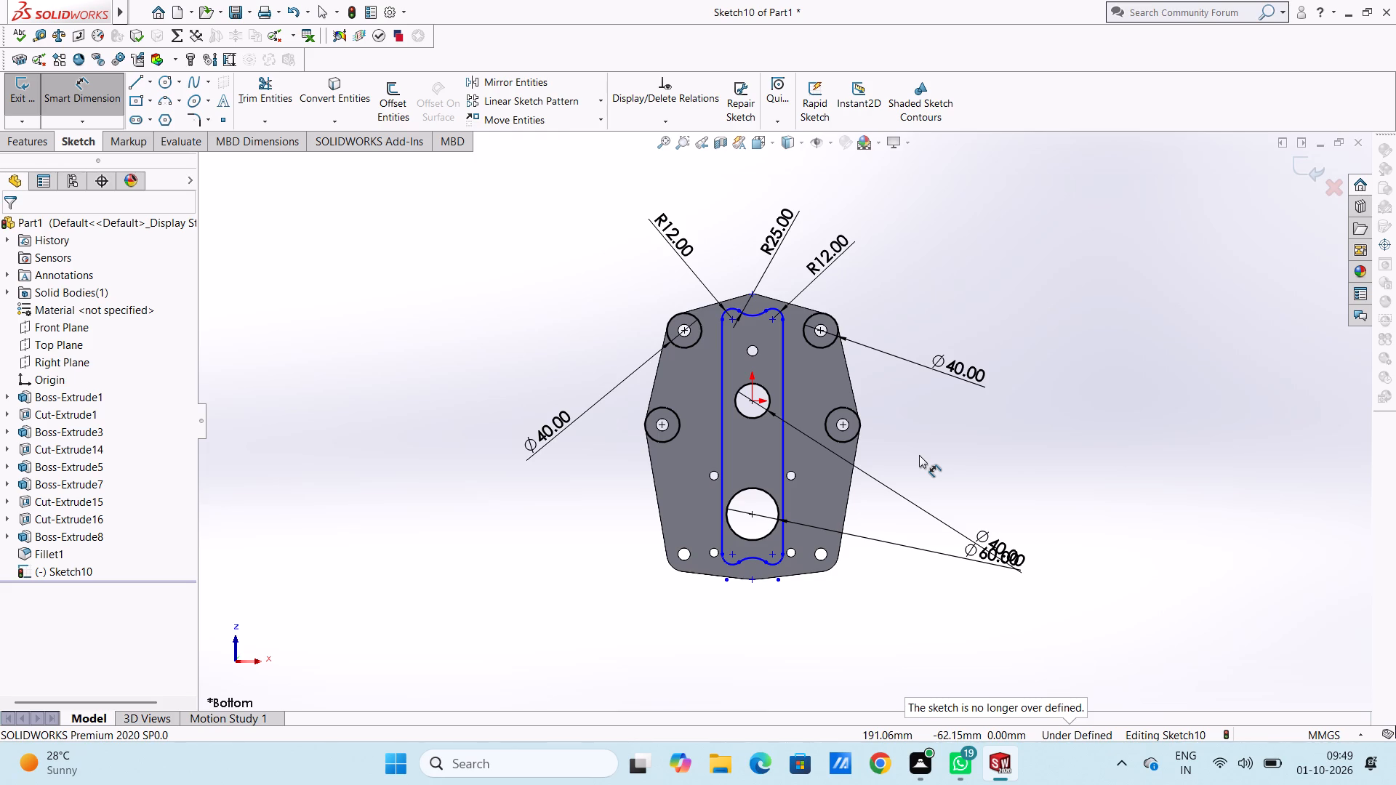
Dimension the lengths of the central profile's right and left vertical lines, keeping their drawn values.
click(783, 449)
click(1190, 442)
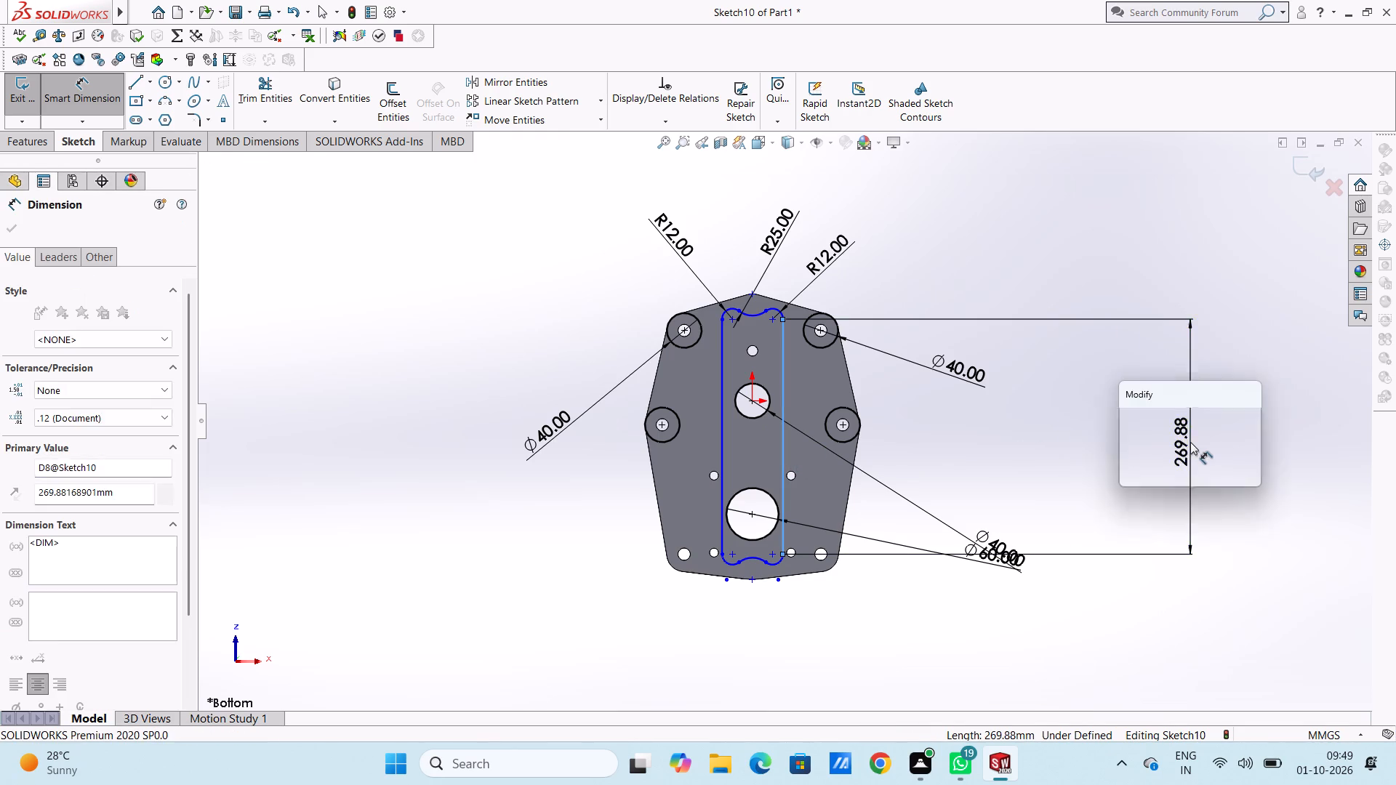
click(1124, 421)
click(1042, 446)
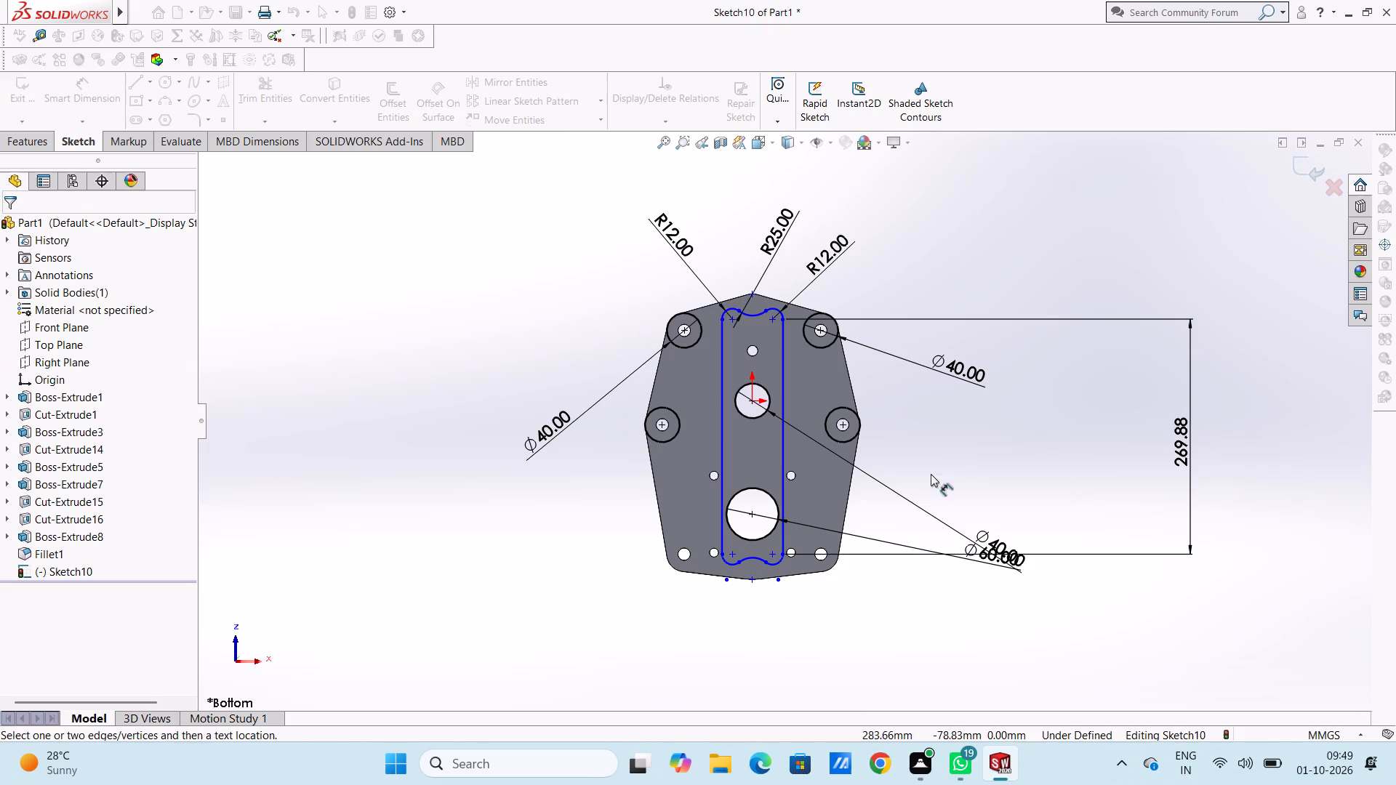
click(719, 429)
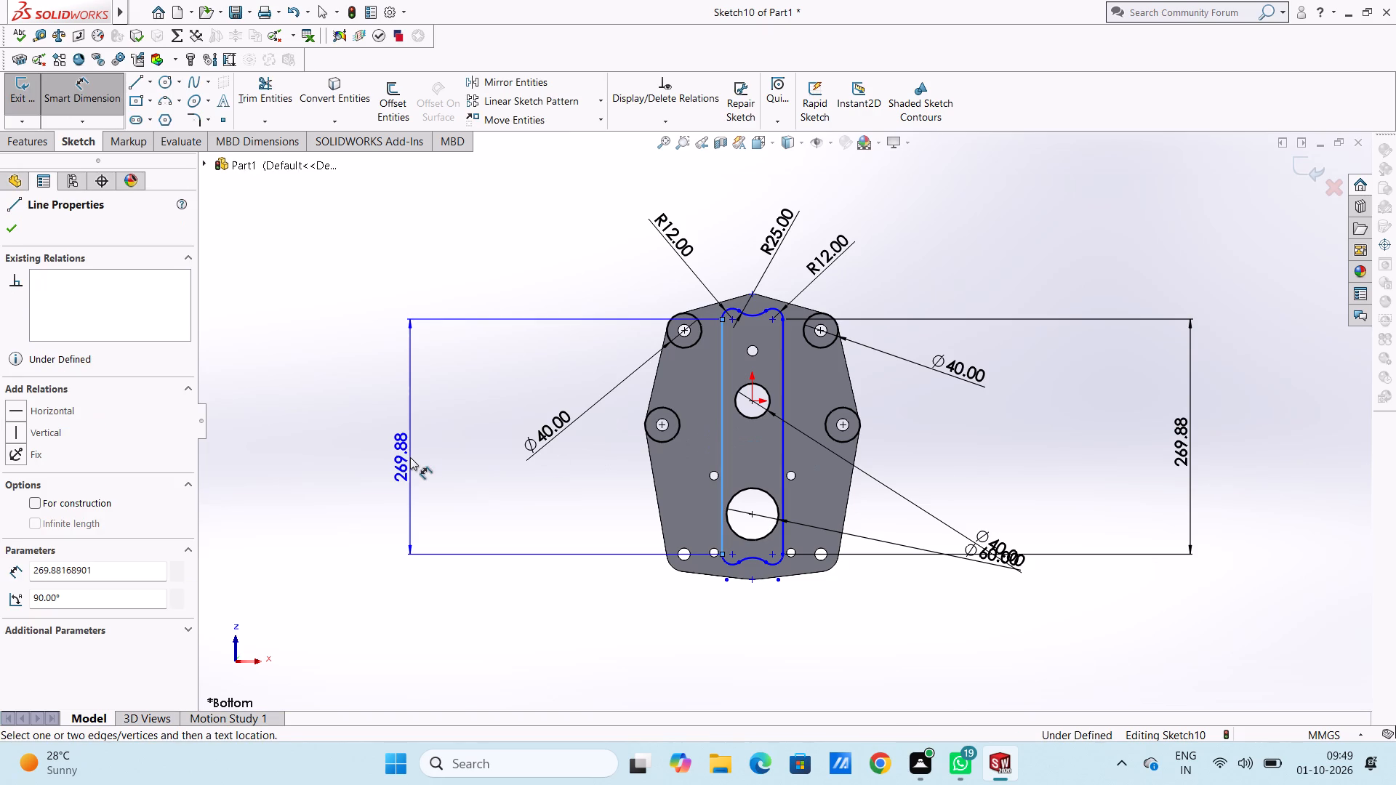
click(410, 457)
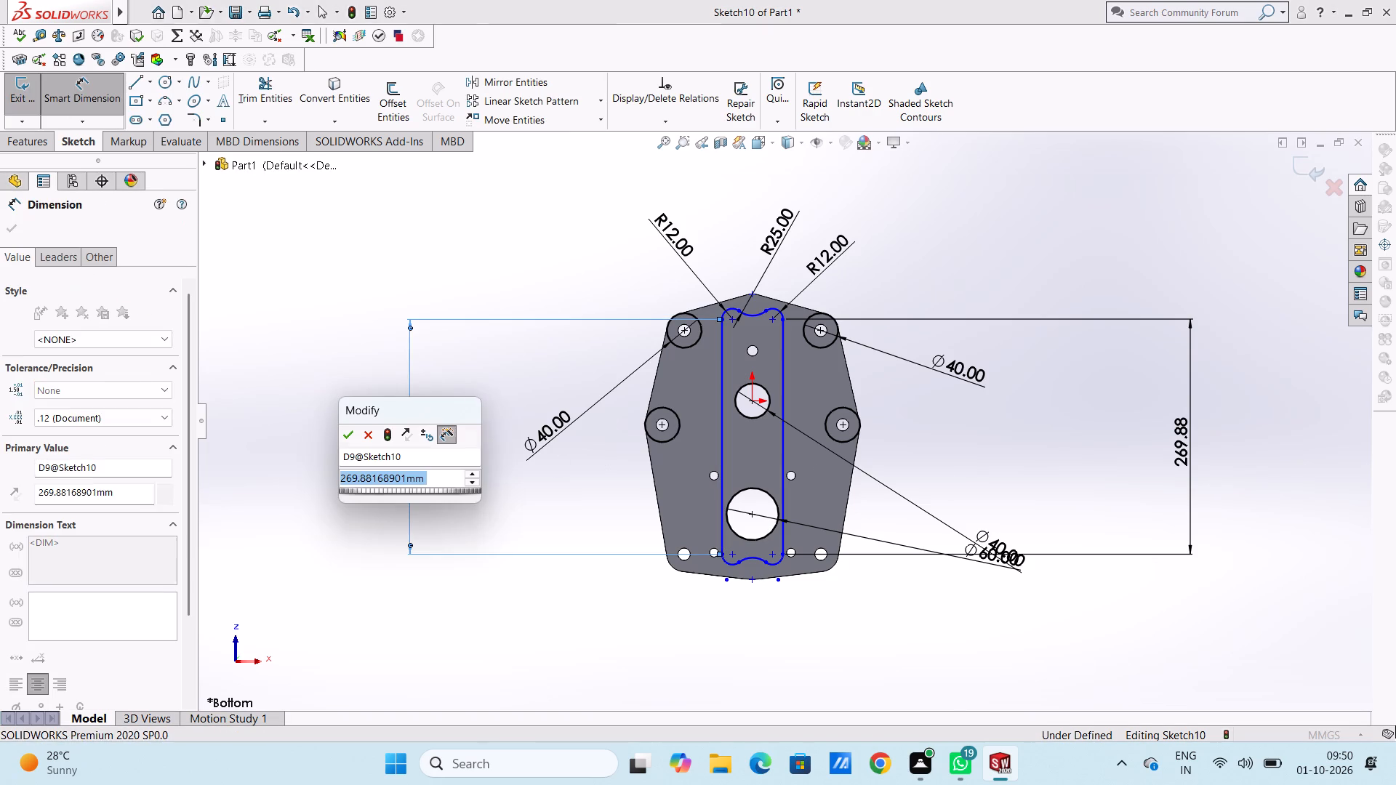
click(343, 441)
click(336, 432)
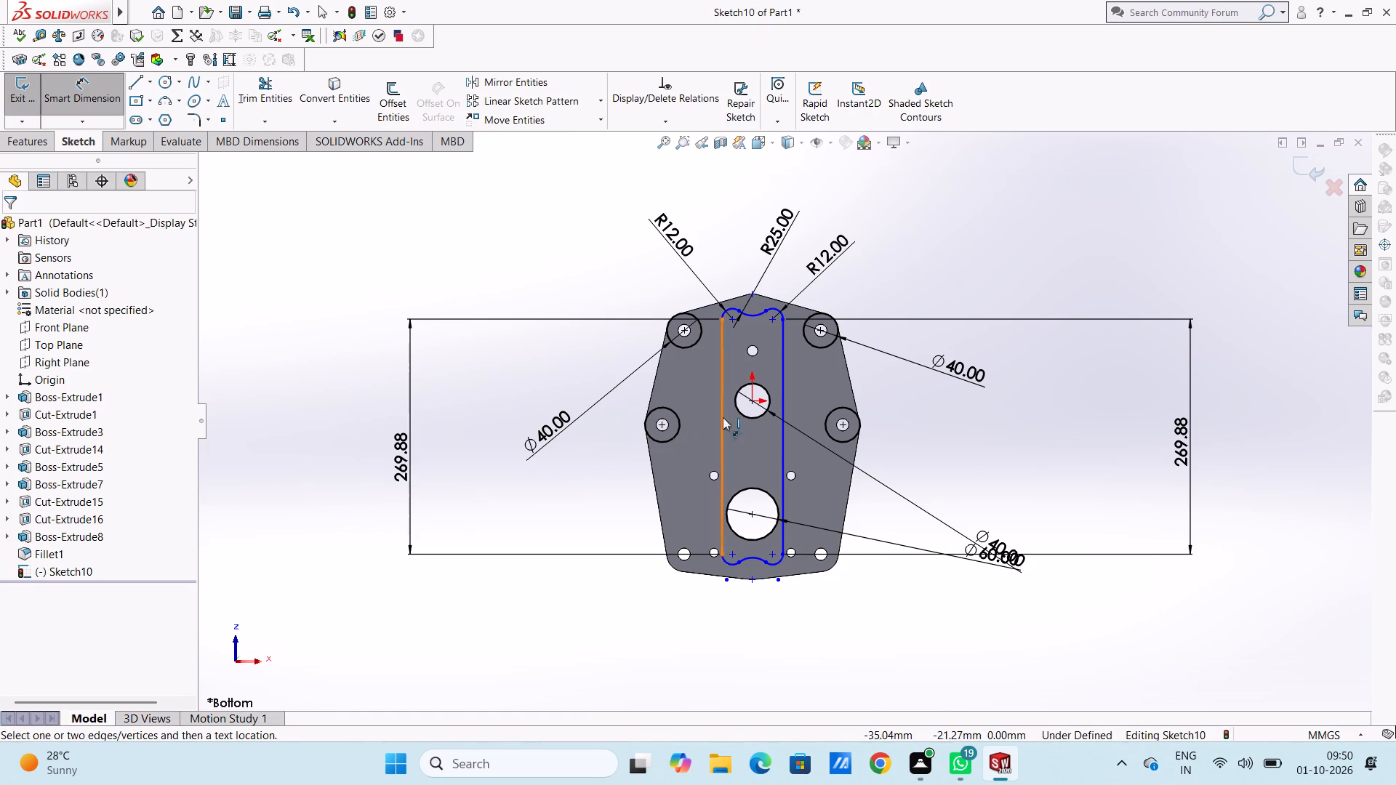
Add horizontal distance dimensions from the origin to the profile's left and right vertical lines, keeping the drawn values.
click(750, 401)
click(721, 388)
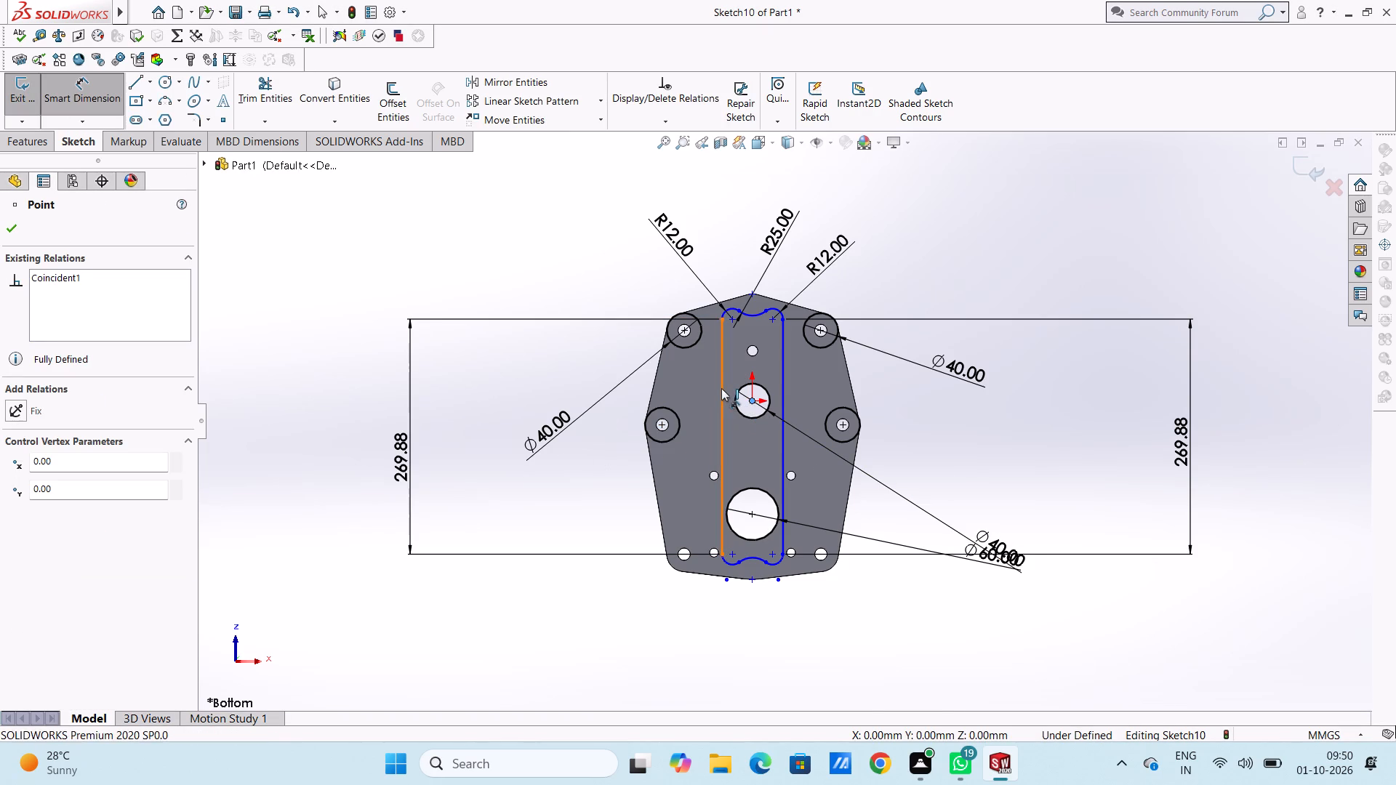
click(731, 651)
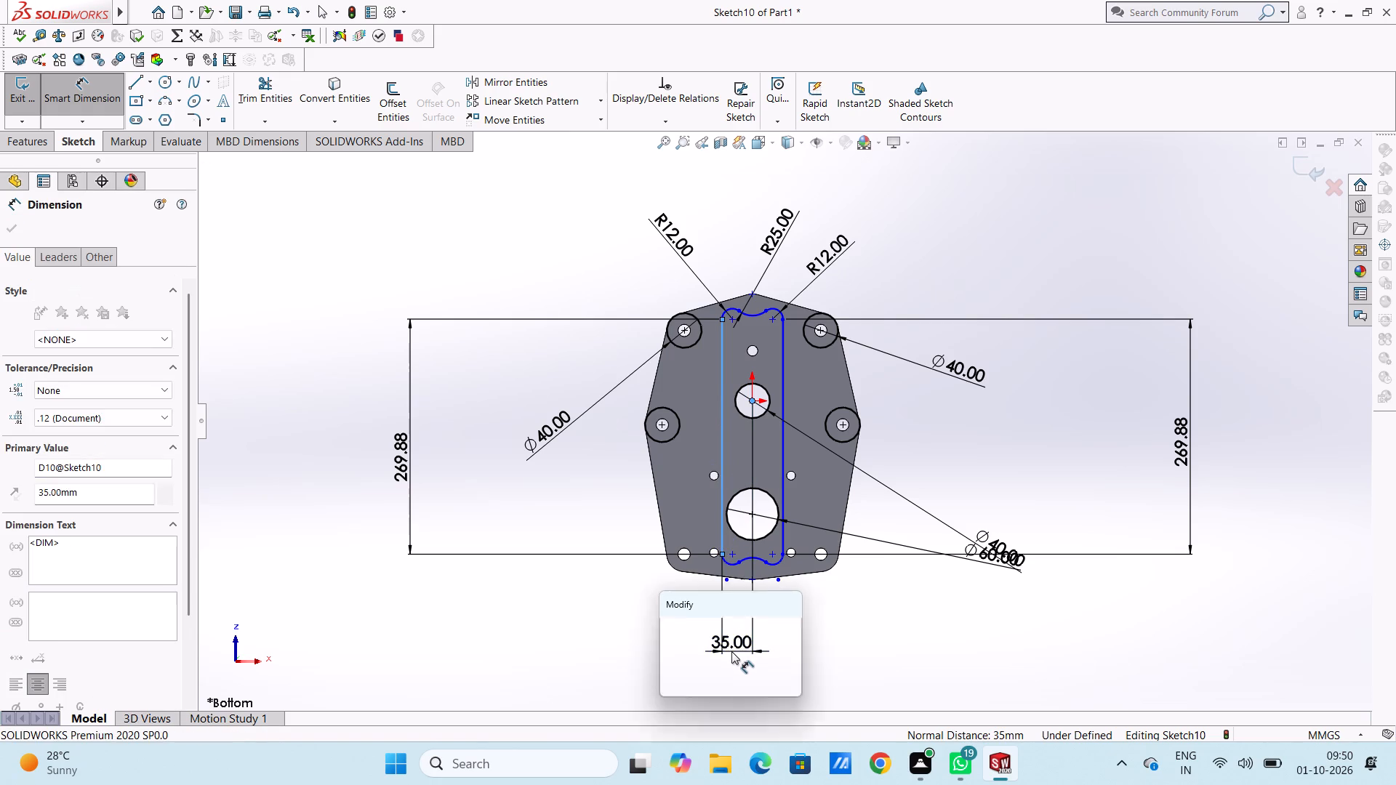
click(668, 625)
click(613, 635)
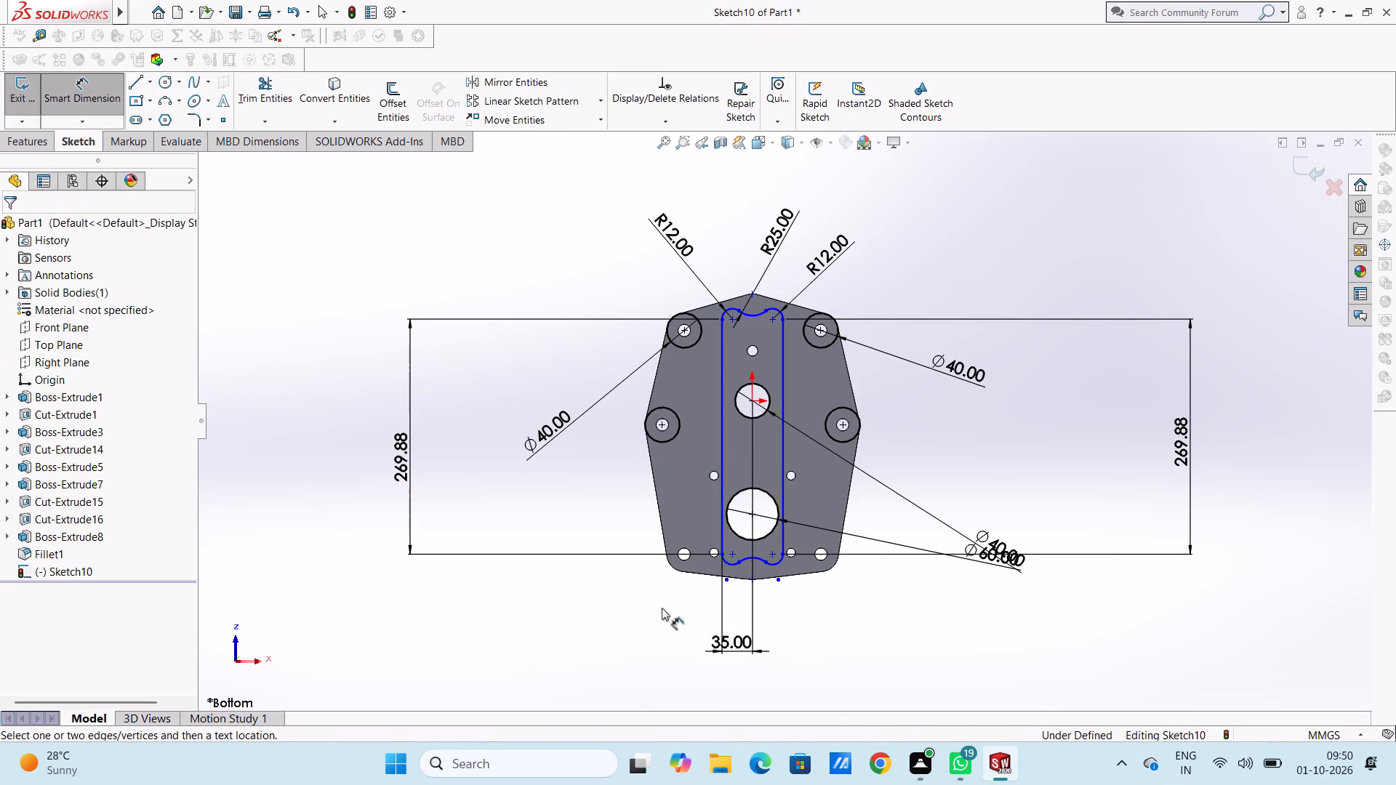
click(751, 397)
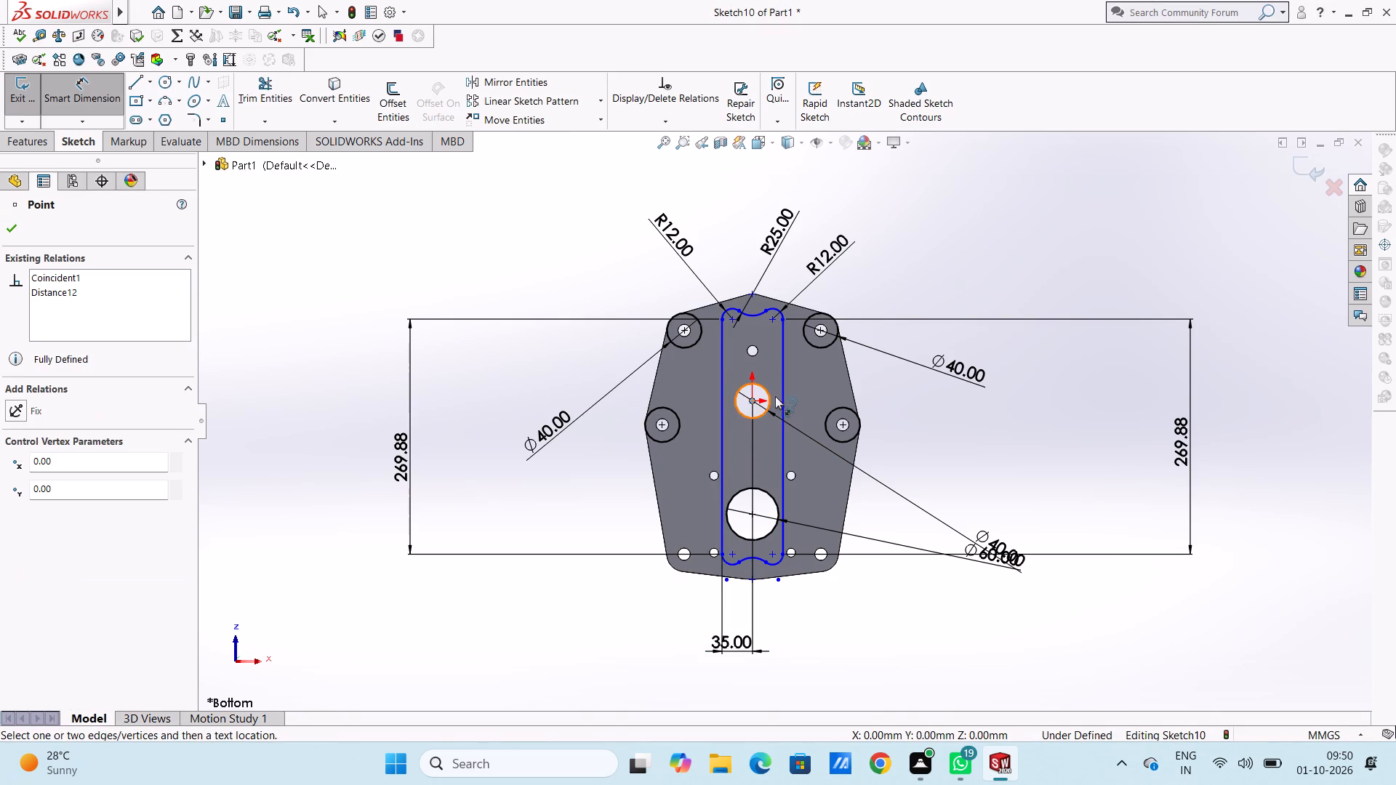
click(780, 395)
click(771, 682)
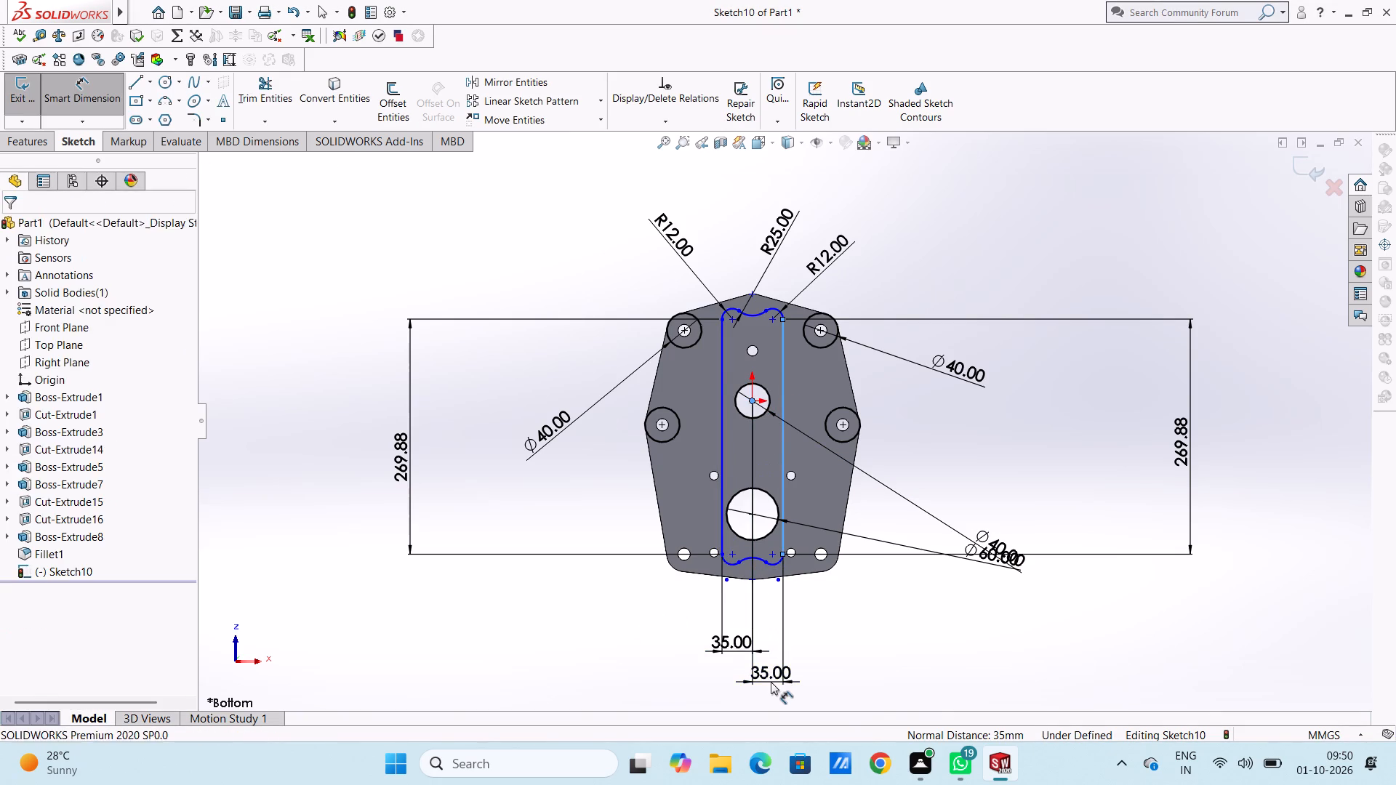
click(708, 661)
click(667, 654)
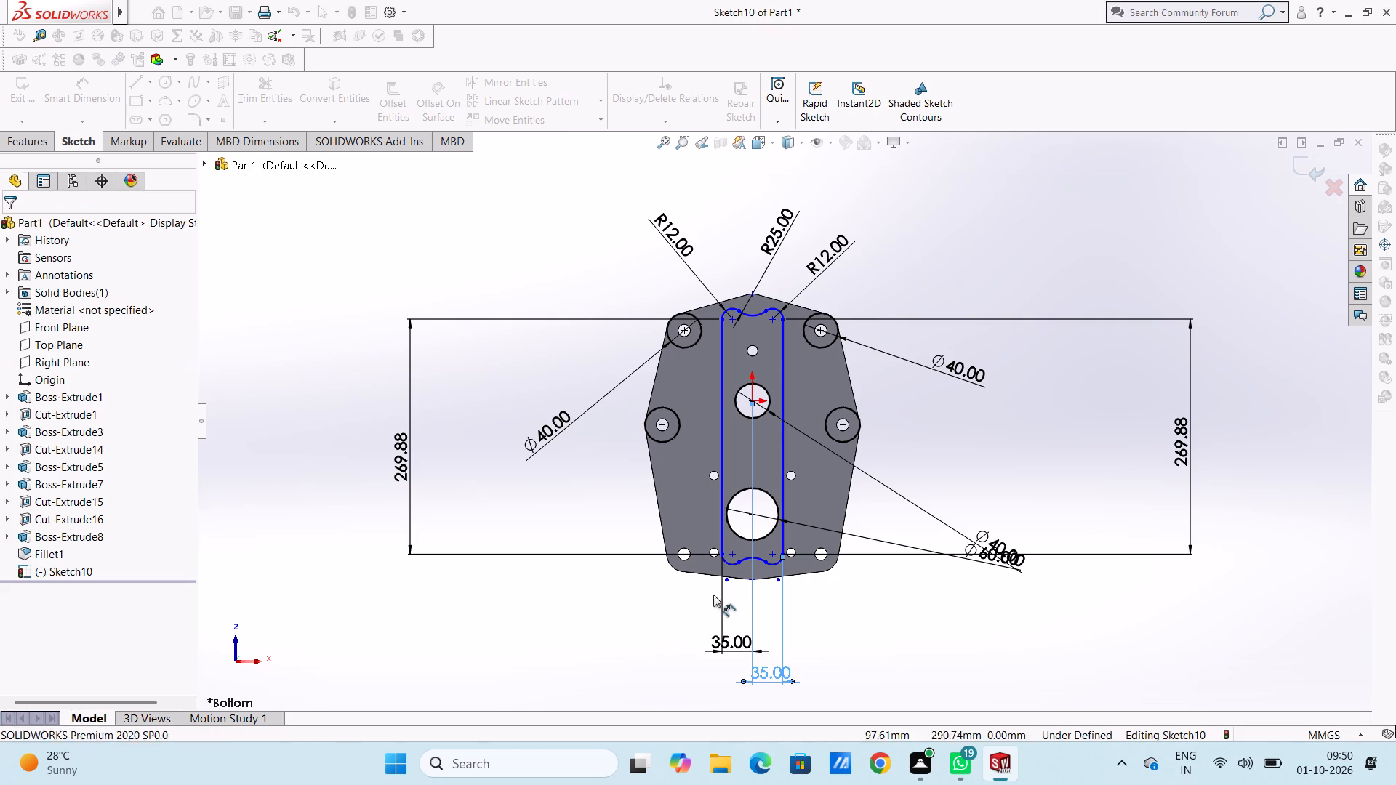
Add vertical dimensions from the origin to the right line's lower endpoint and the left line's upper endpoint, keeping the drawn values.
click(755, 402)
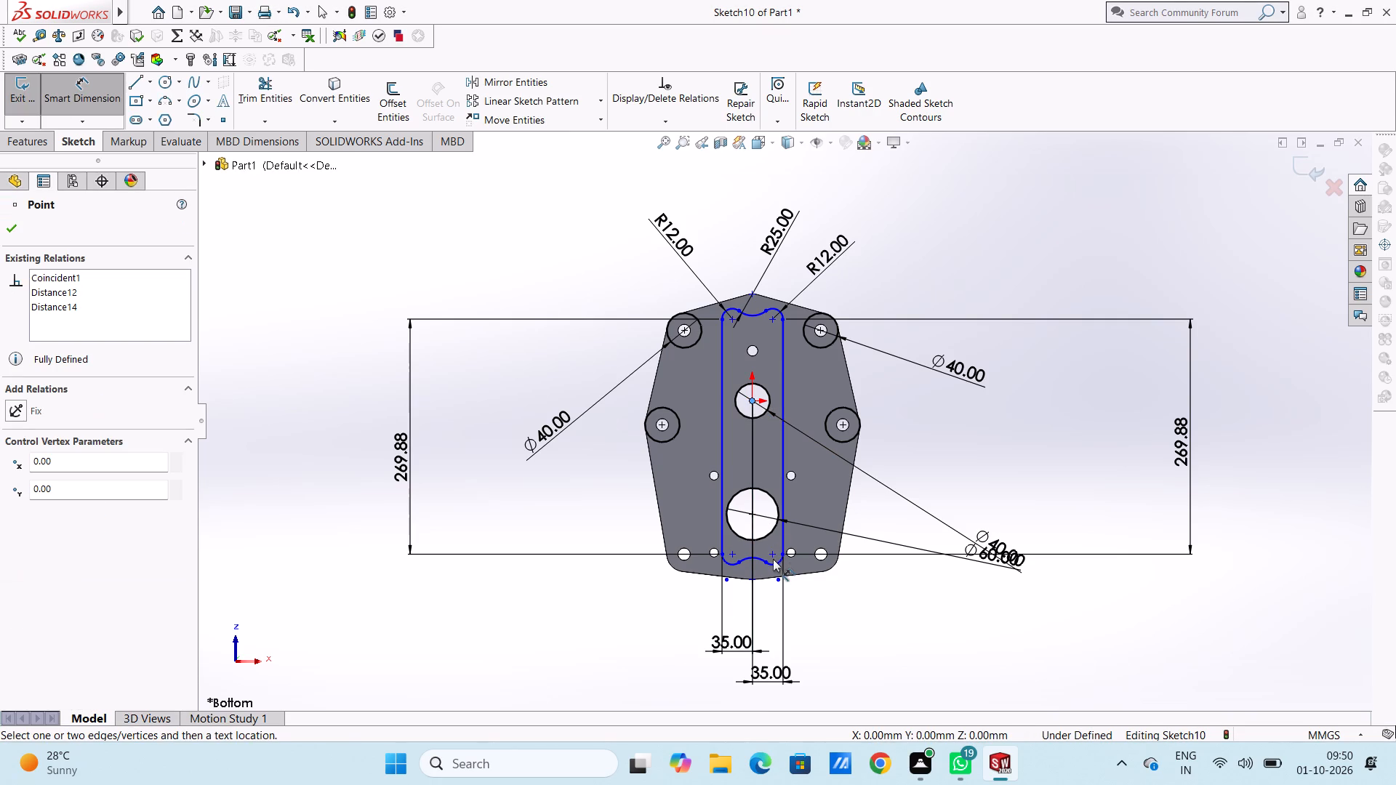
click(782, 554)
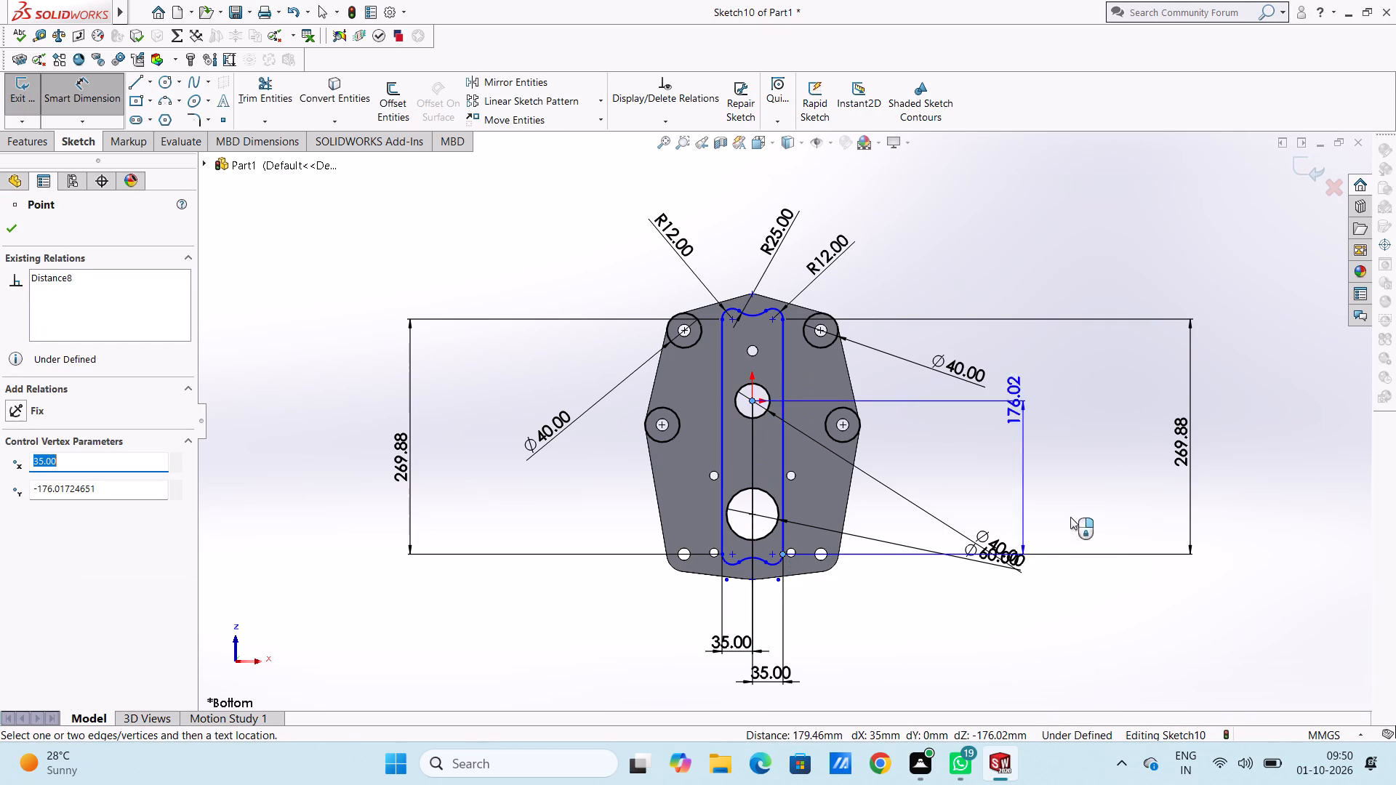
click(1125, 515)
click(1067, 489)
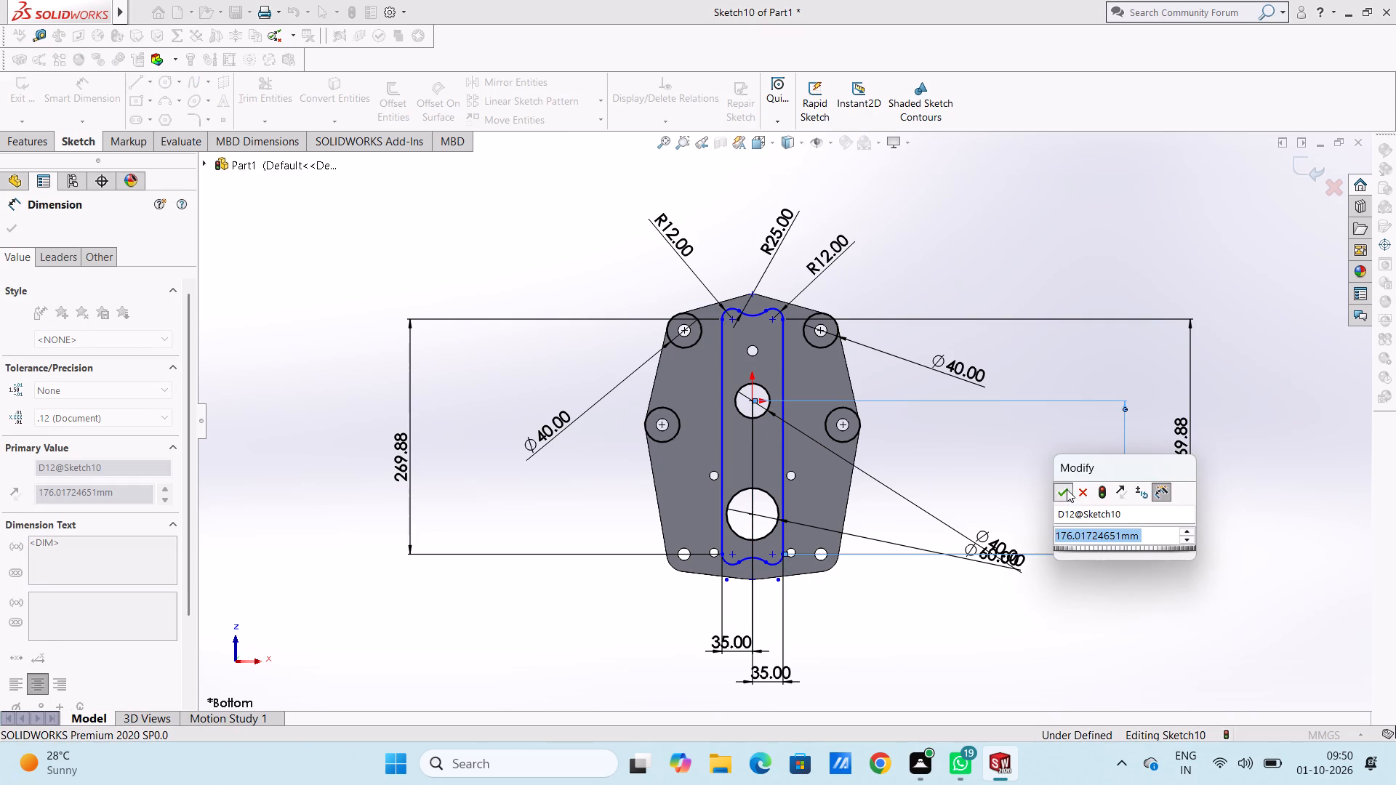
click(1056, 486)
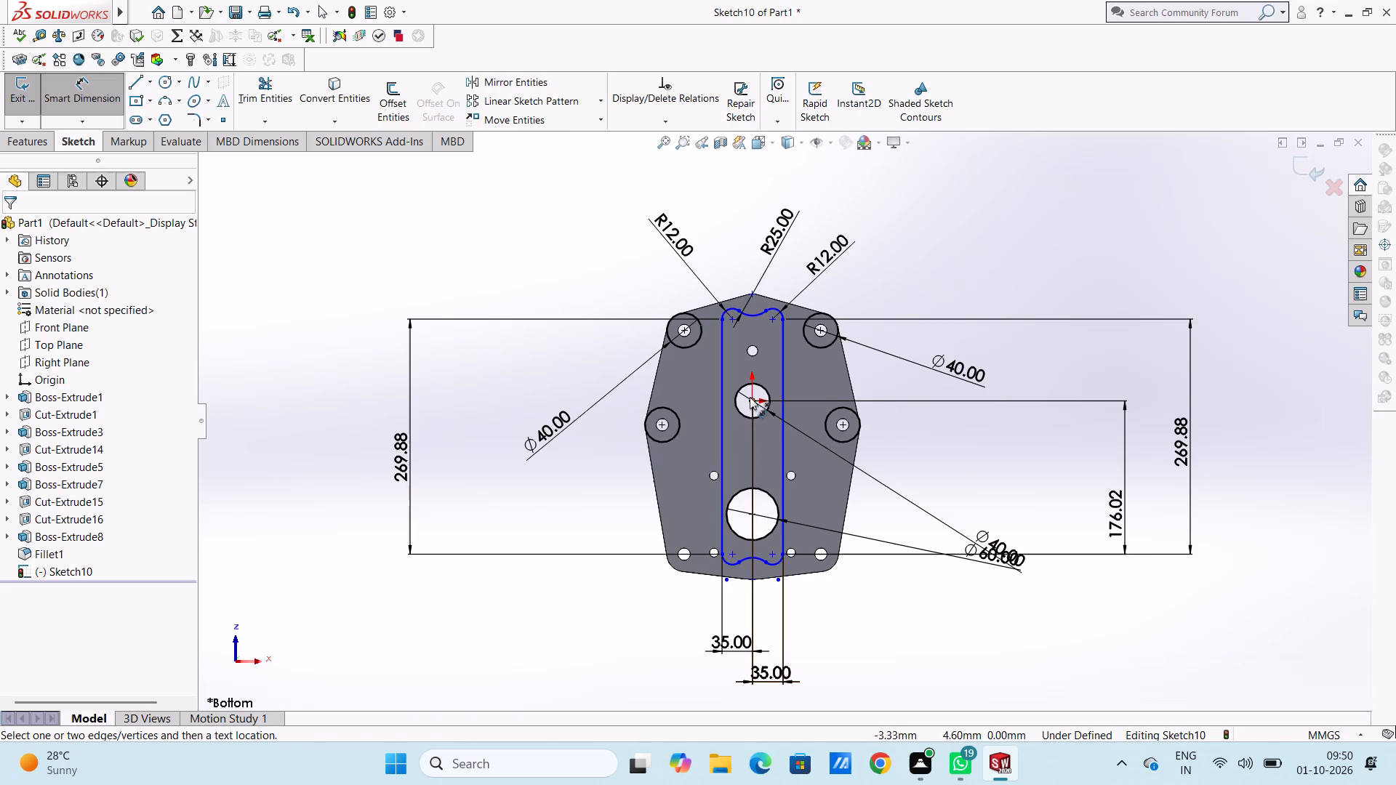
click(750, 396)
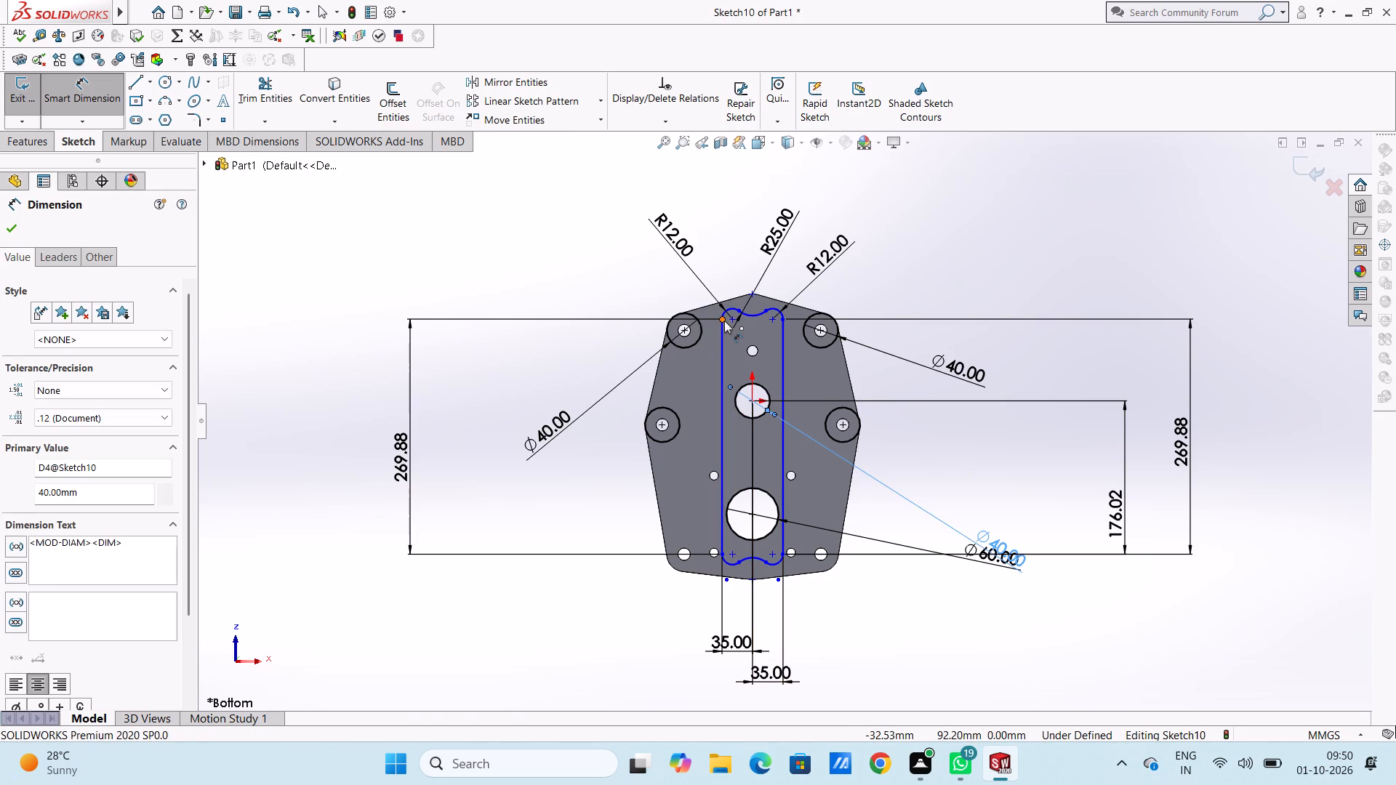
click(724, 321)
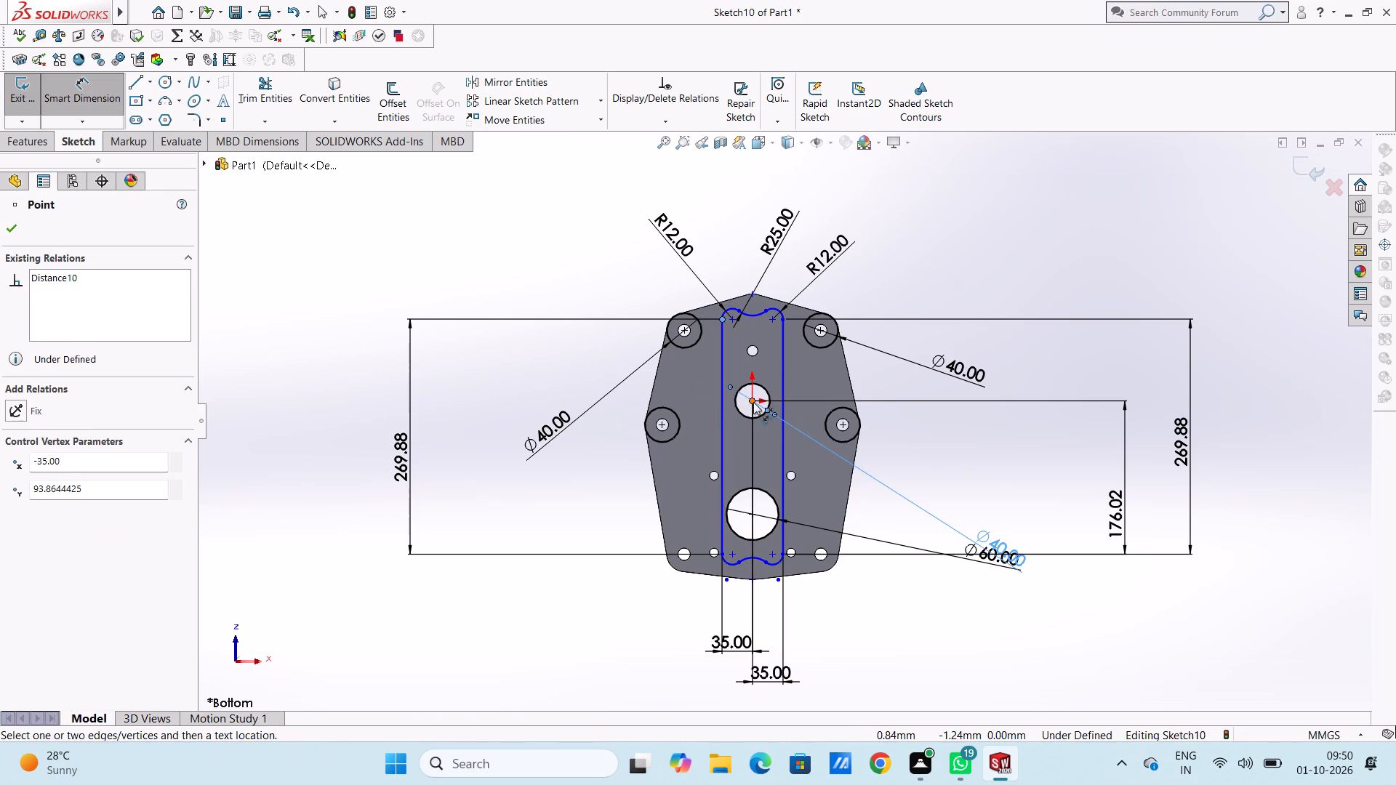
click(753, 402)
click(338, 351)
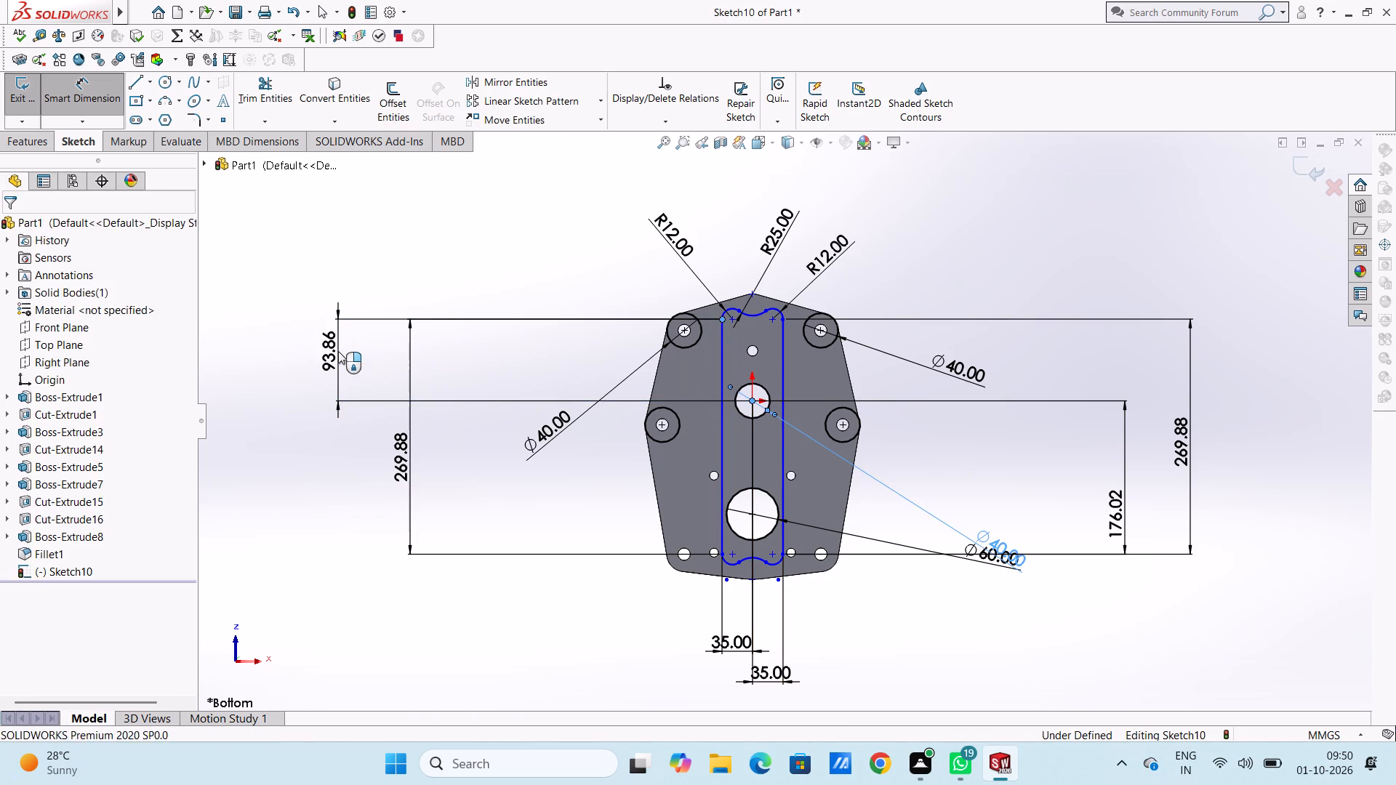
click(273, 326)
click(420, 257)
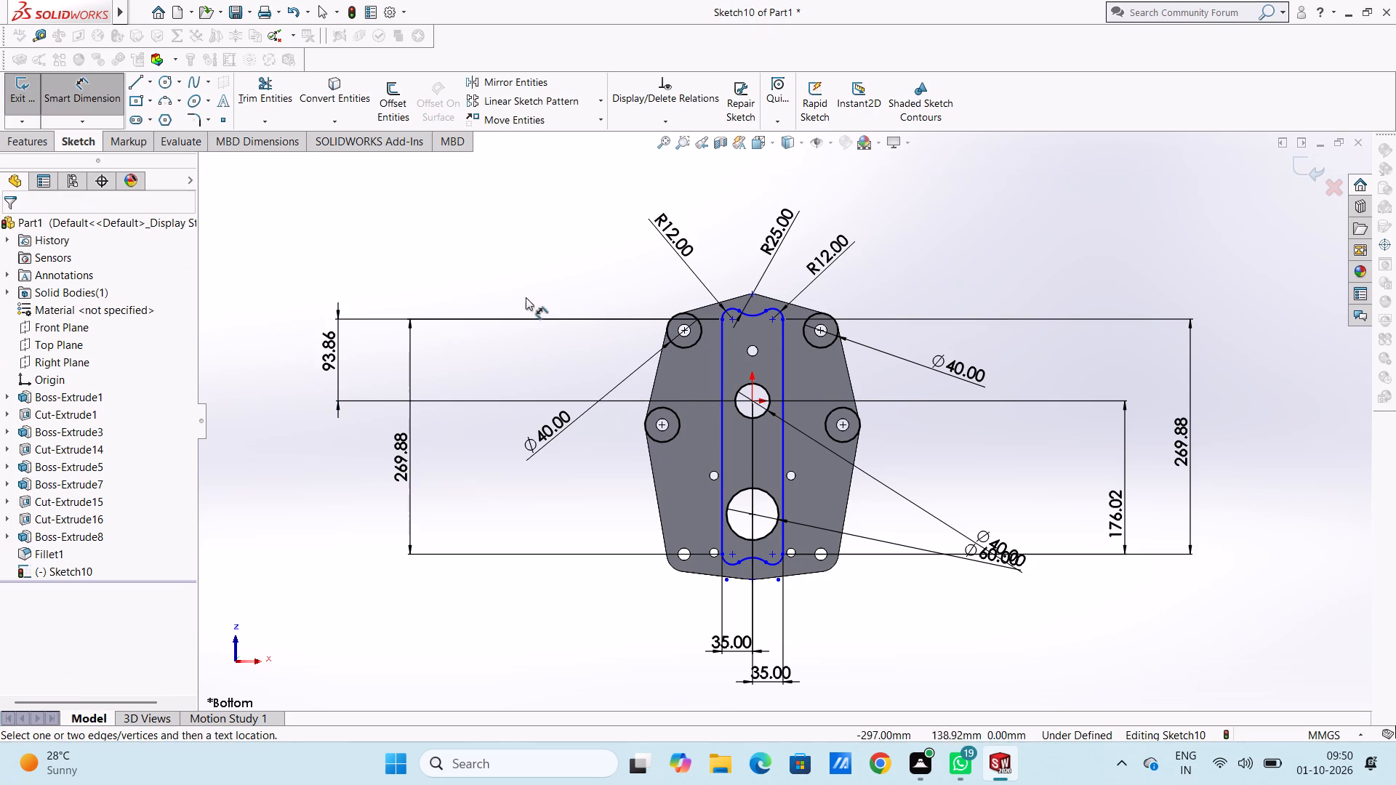
Dimension the bottom-left corner arc's centre vertically and horizontally from the origin, keeping the drawn values.
click(754, 402)
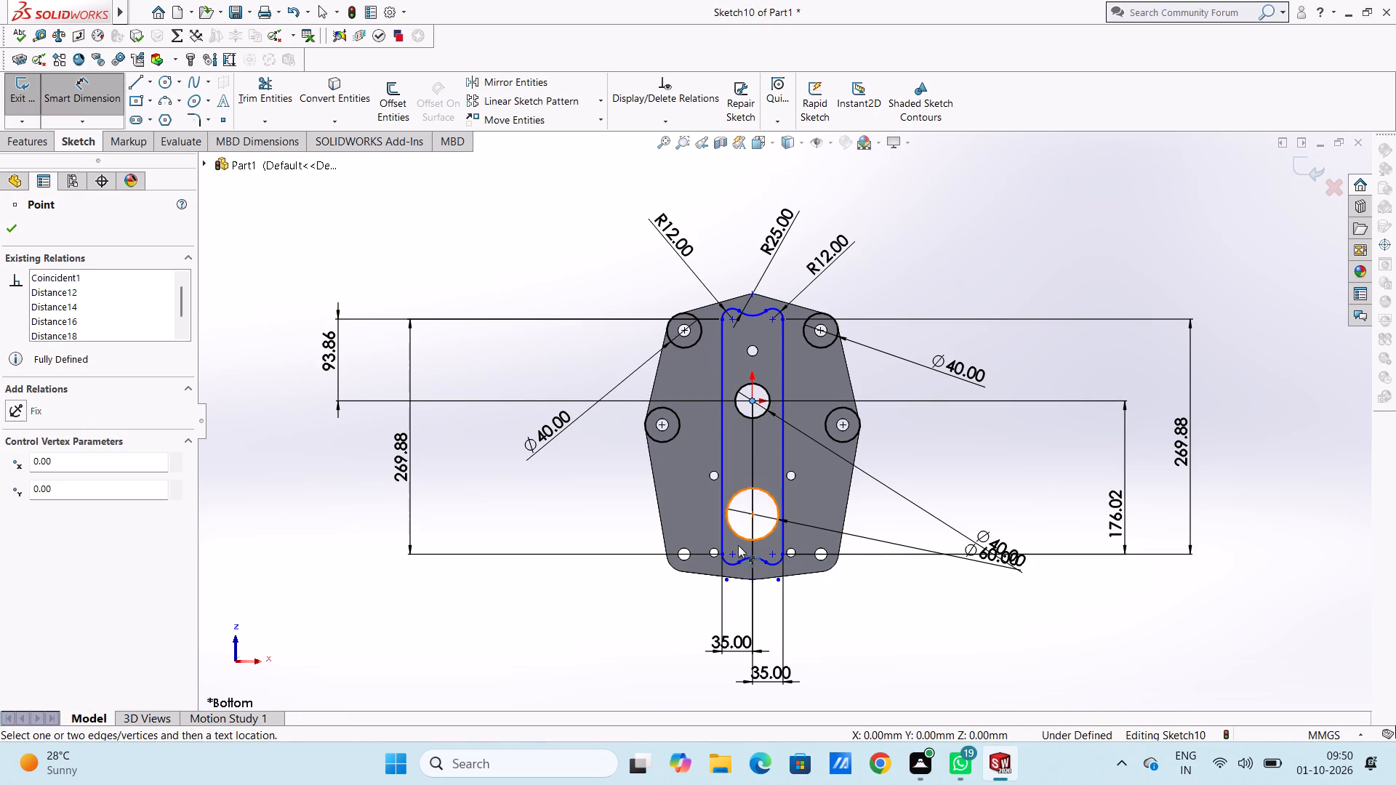
click(733, 556)
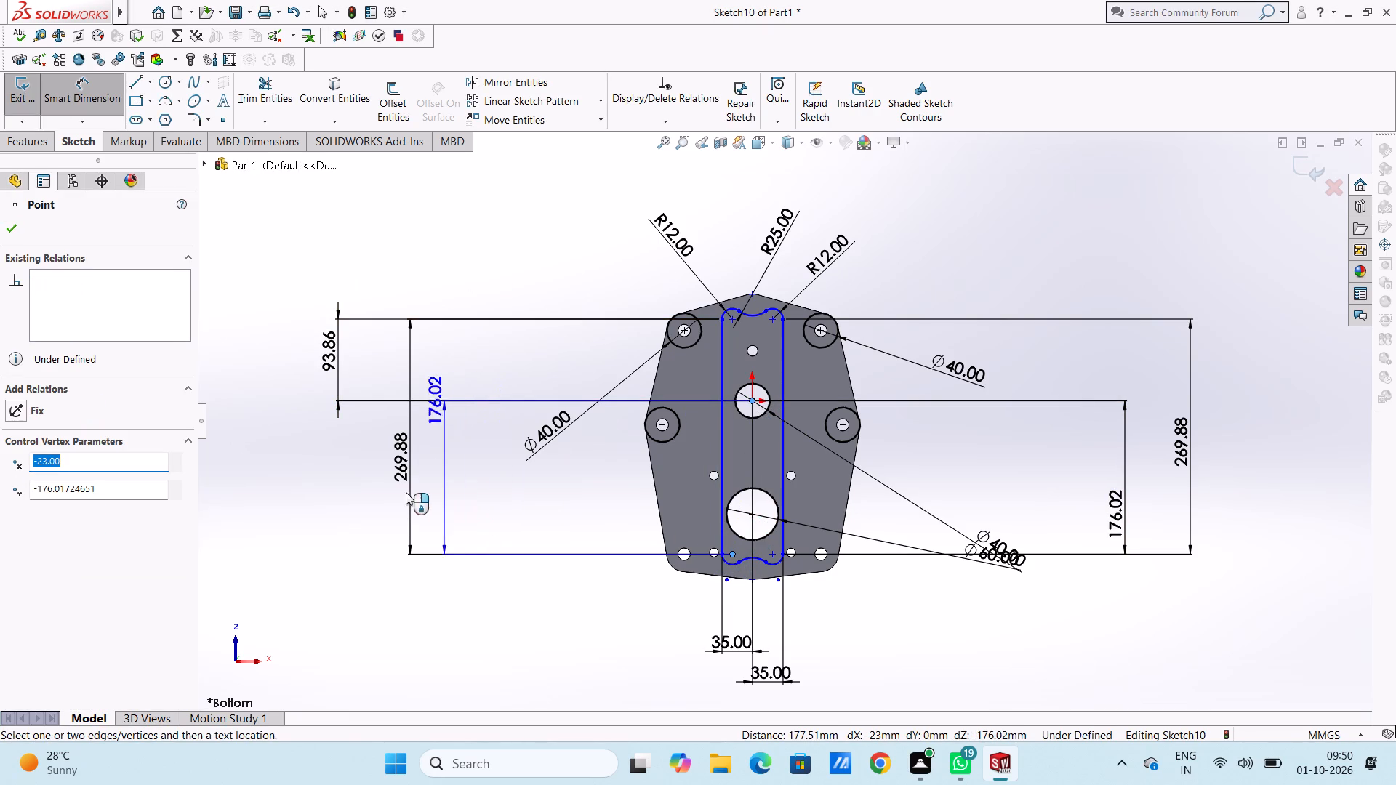
click(317, 473)
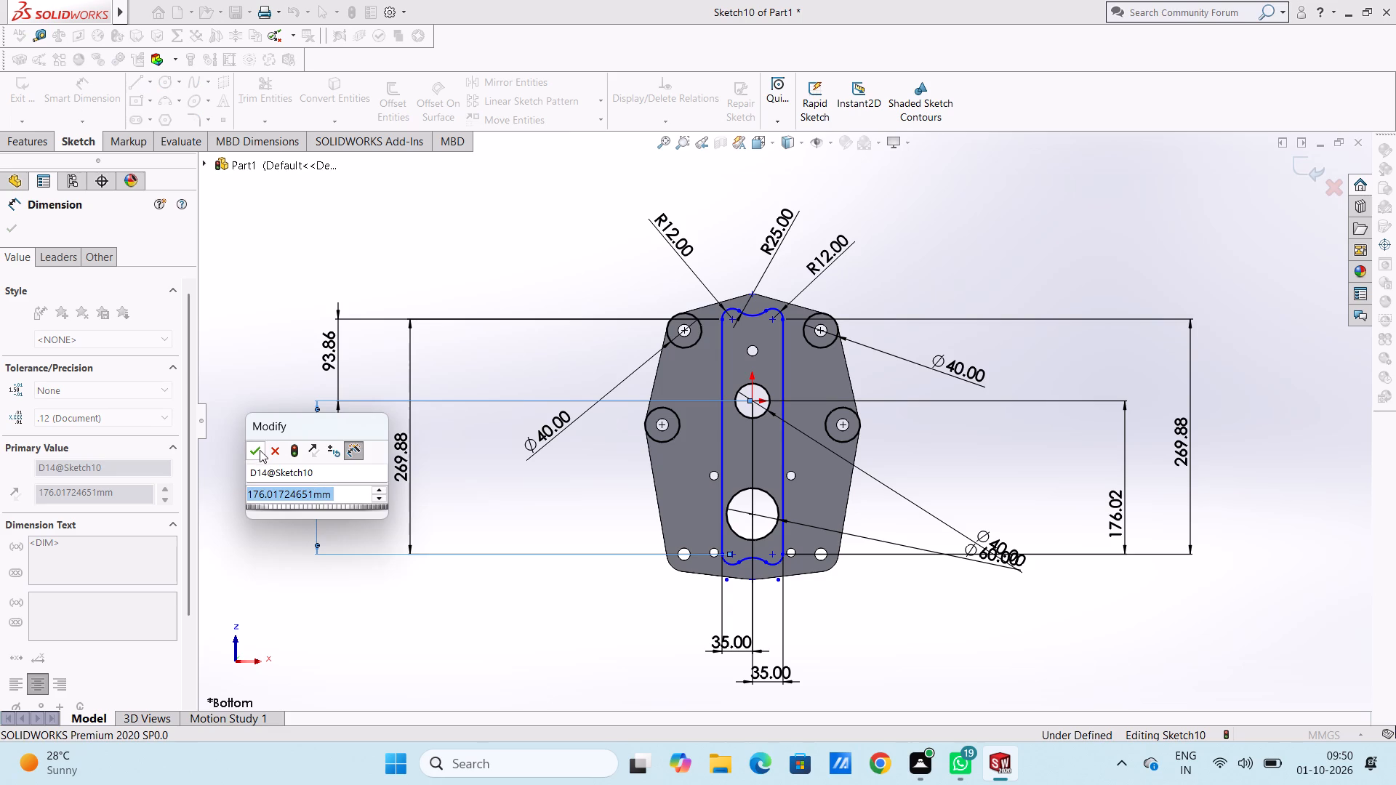
click(260, 448)
click(257, 385)
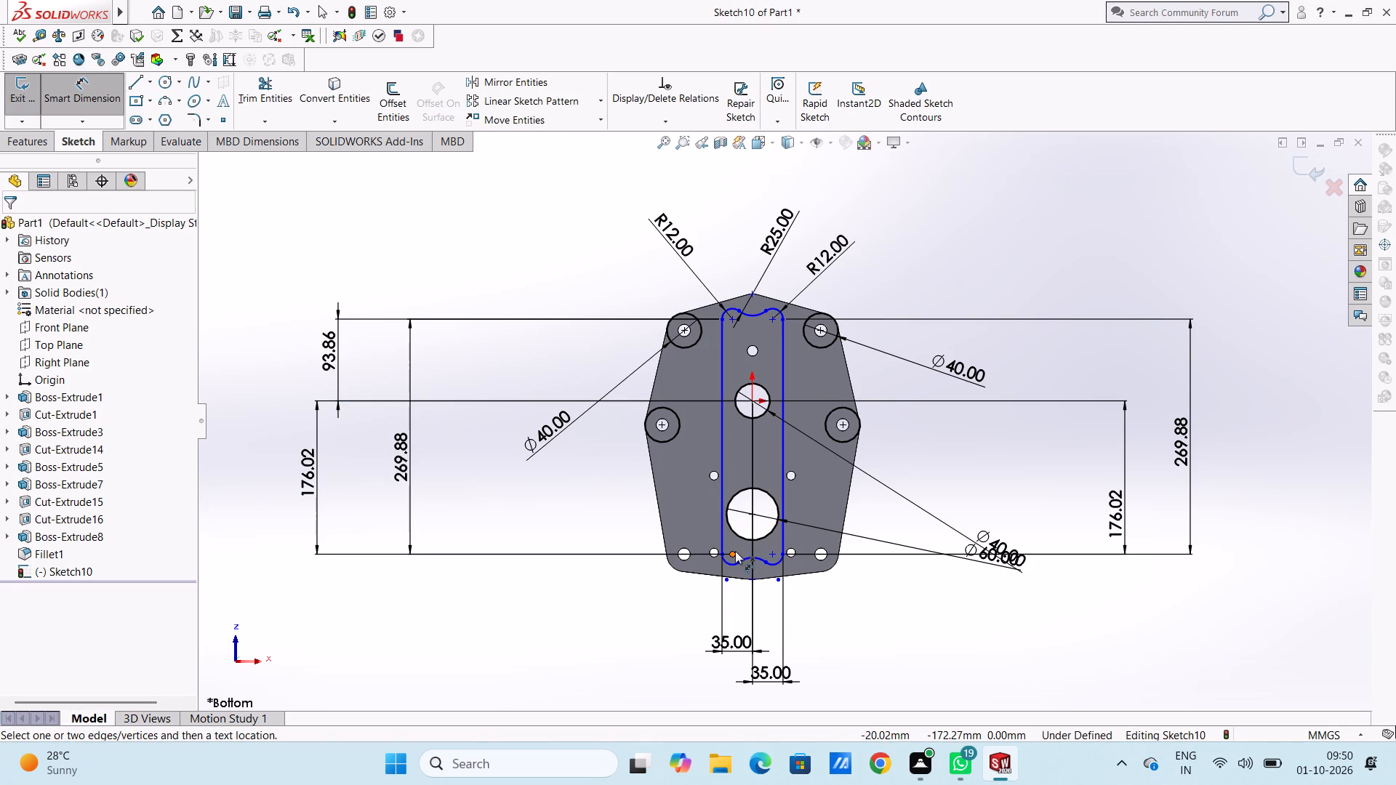
click(735, 551)
click(751, 397)
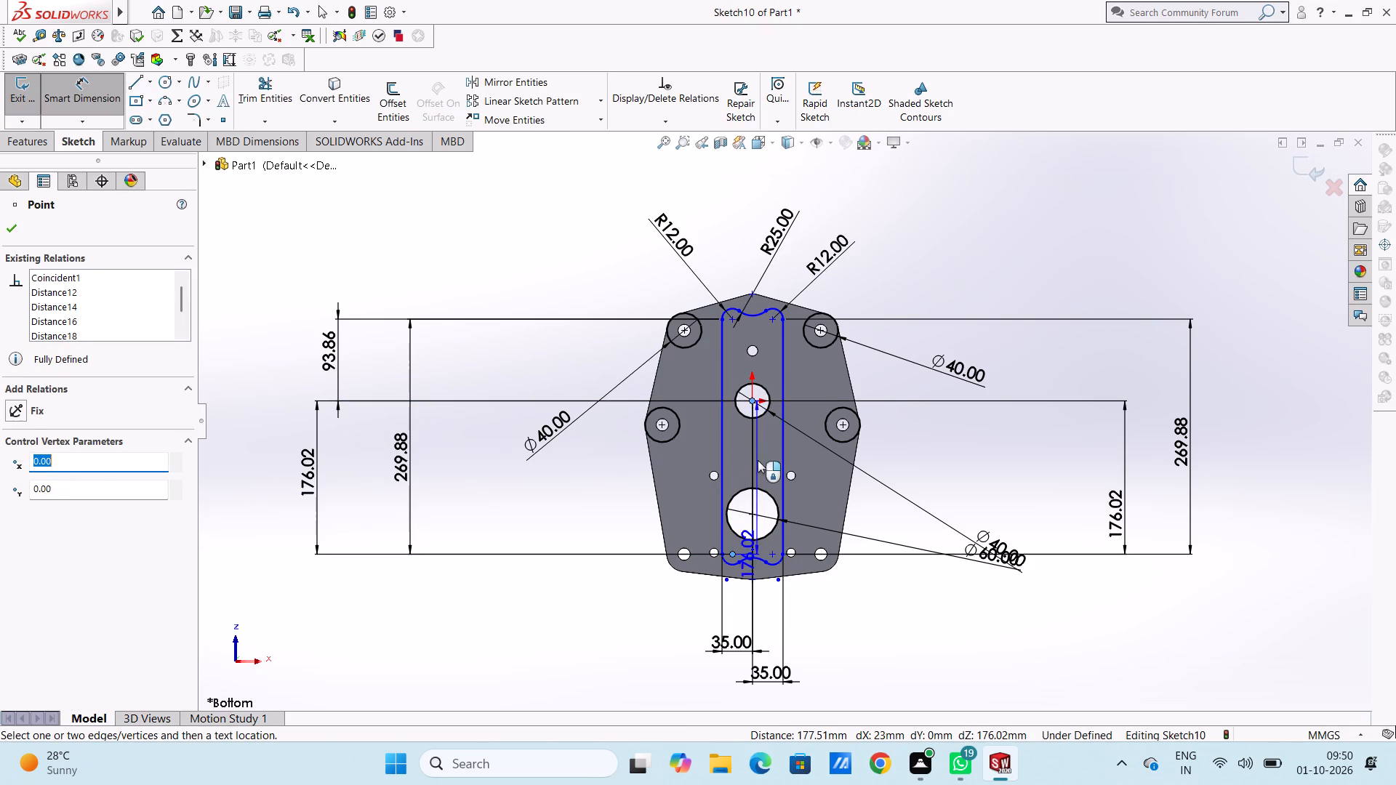
click(736, 697)
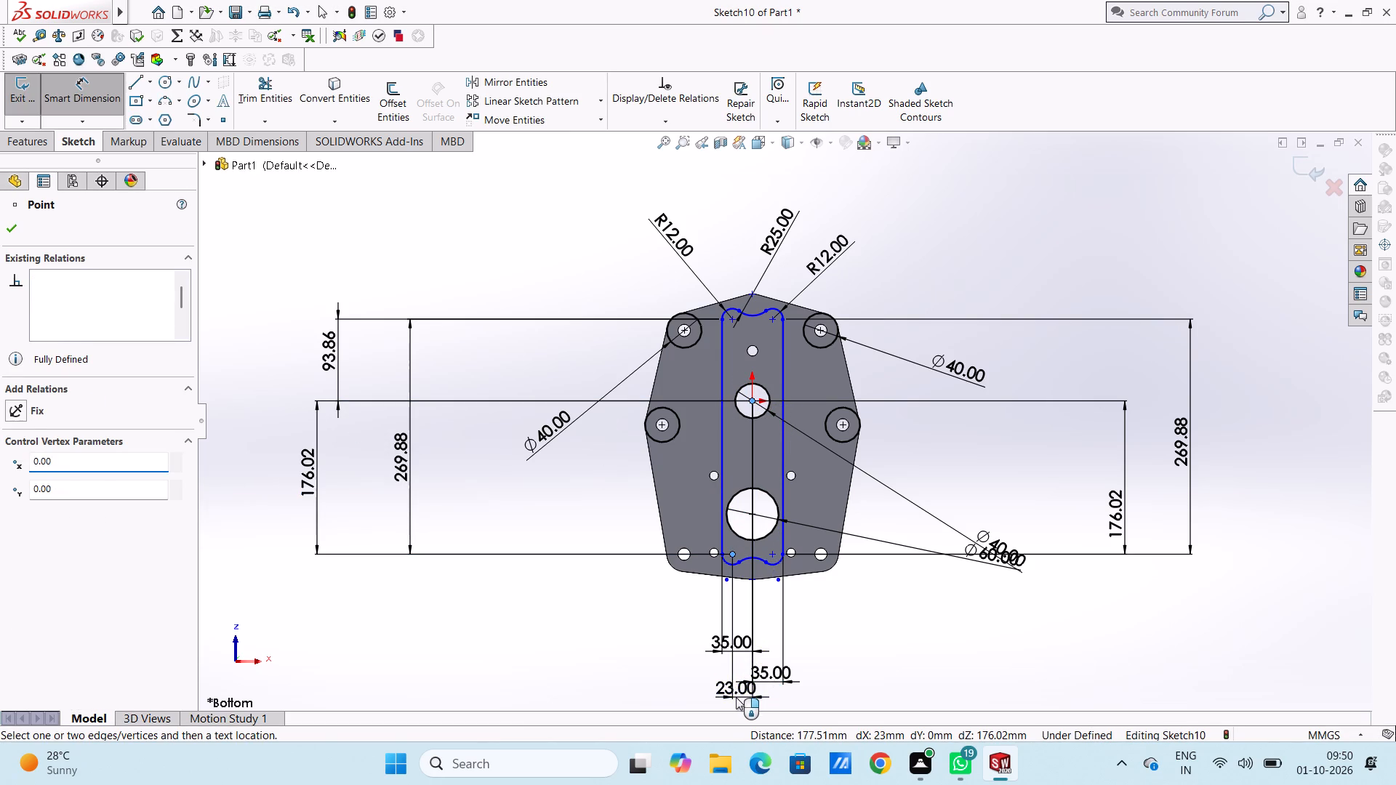
click(670, 672)
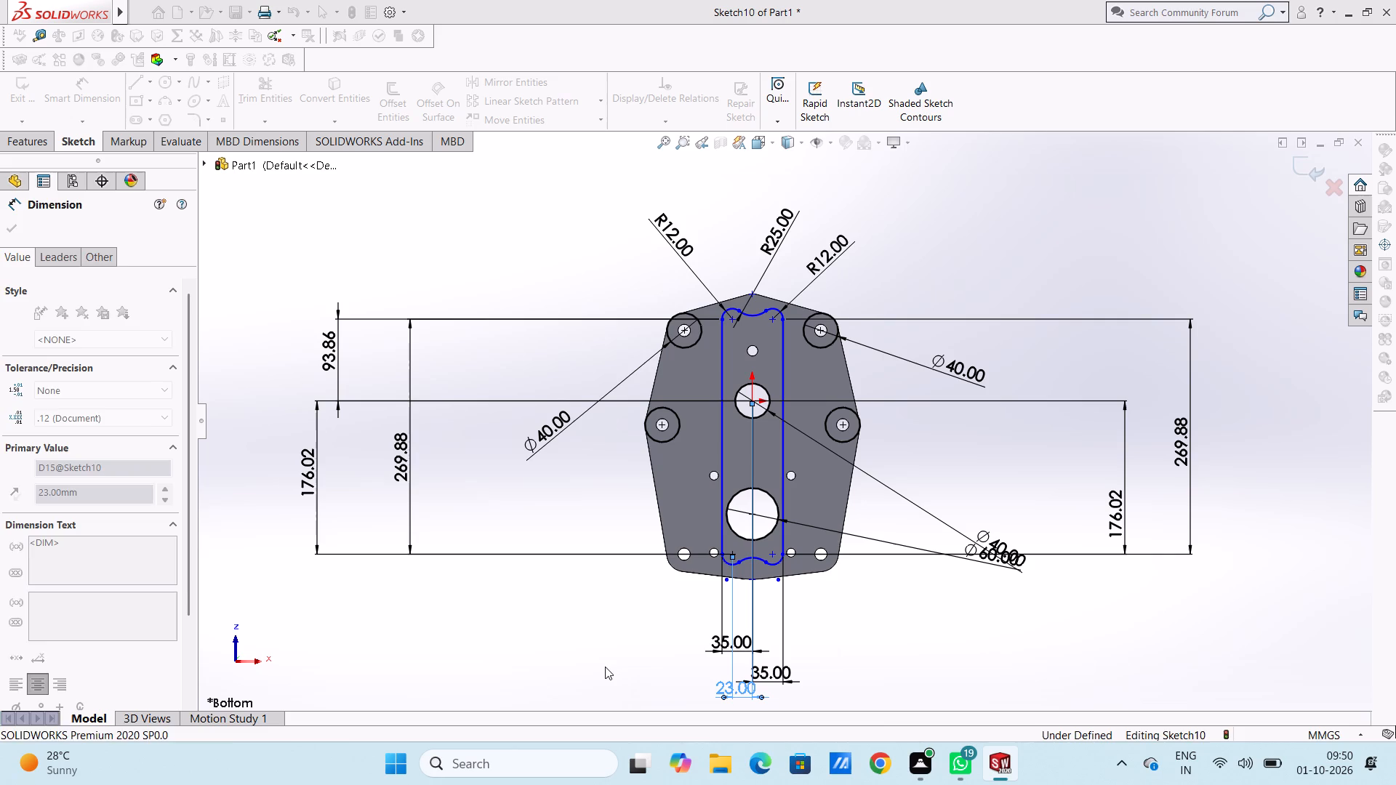
click(605, 667)
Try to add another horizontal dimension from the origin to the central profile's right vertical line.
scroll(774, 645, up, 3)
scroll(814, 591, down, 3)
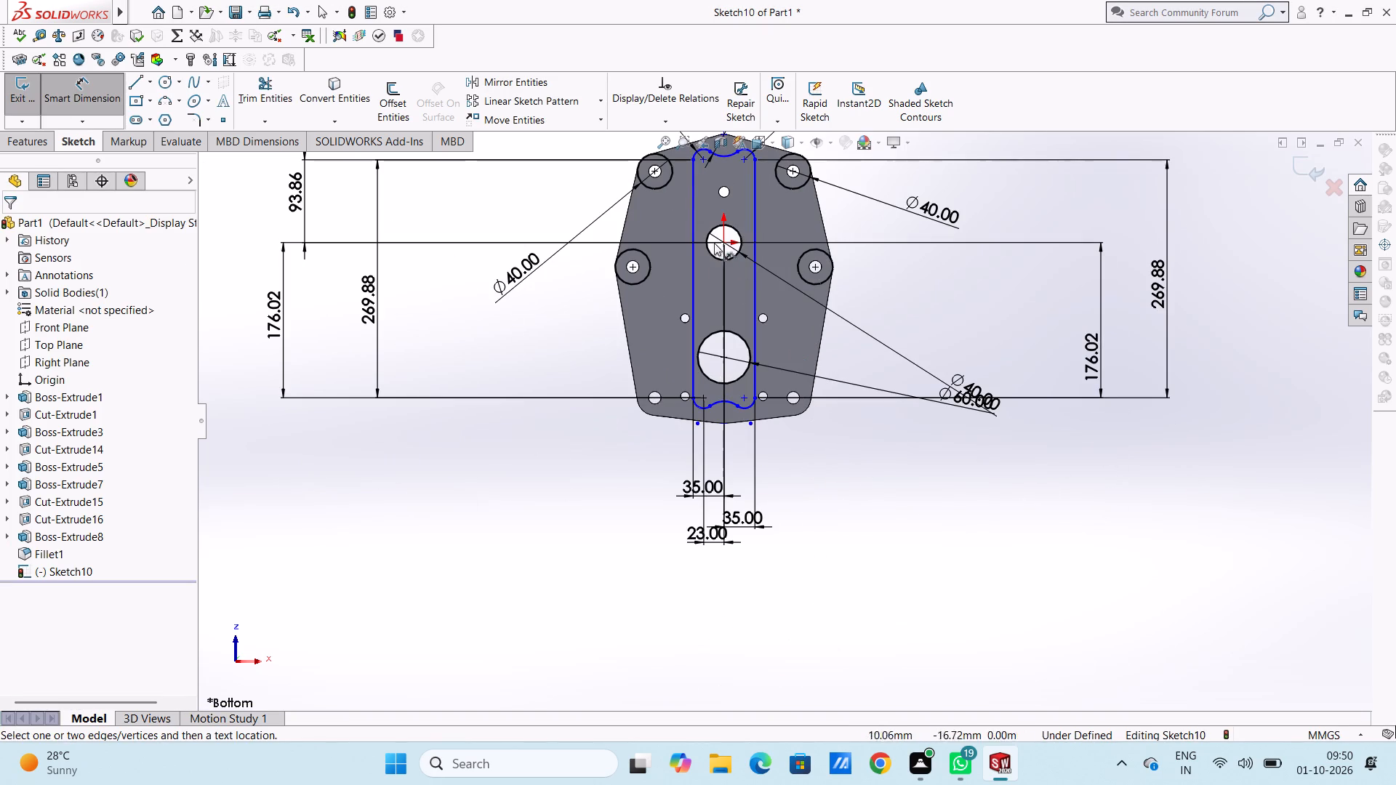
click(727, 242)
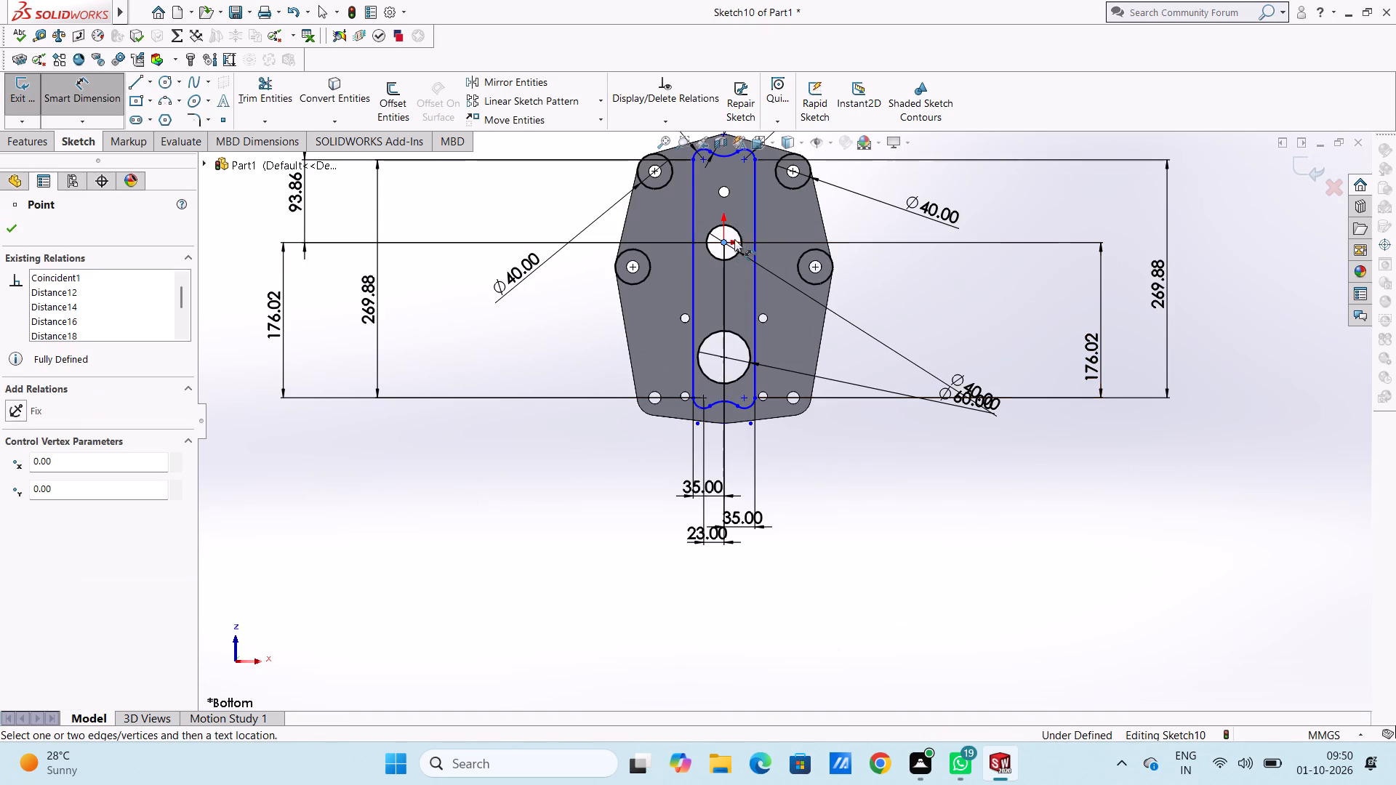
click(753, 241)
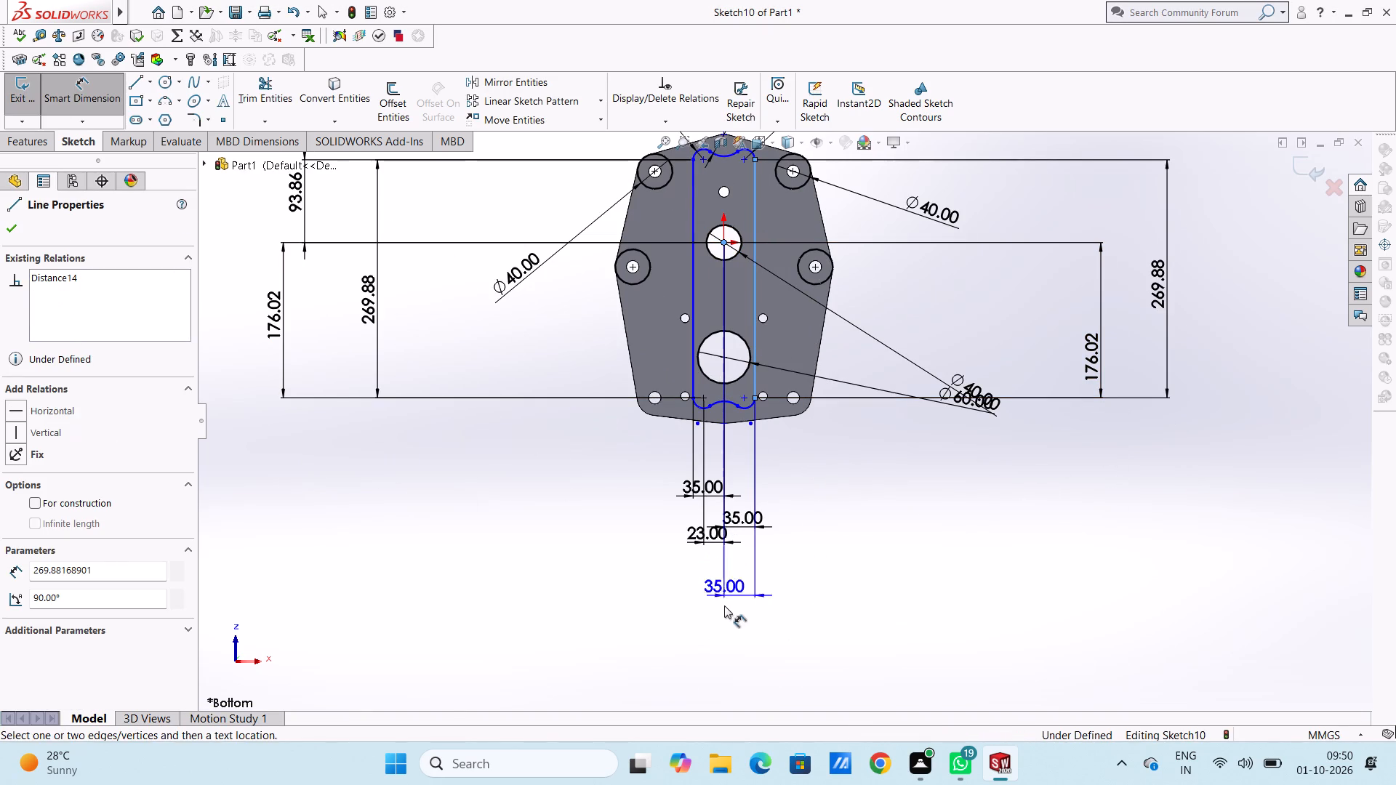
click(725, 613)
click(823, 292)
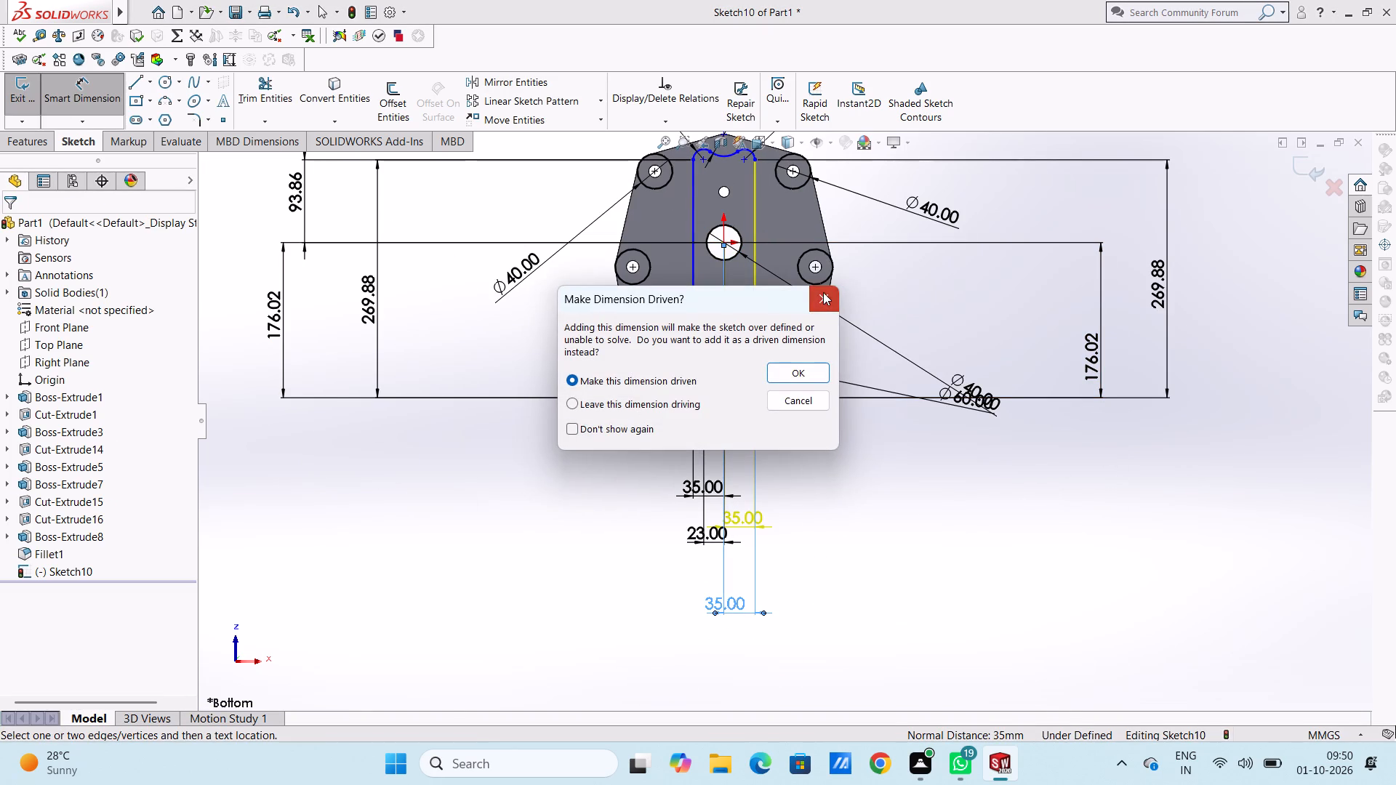
Add a vertical dimension from the origin to the right endpoint of the profile's top concave arc, keeping the drawn value.
click(726, 244)
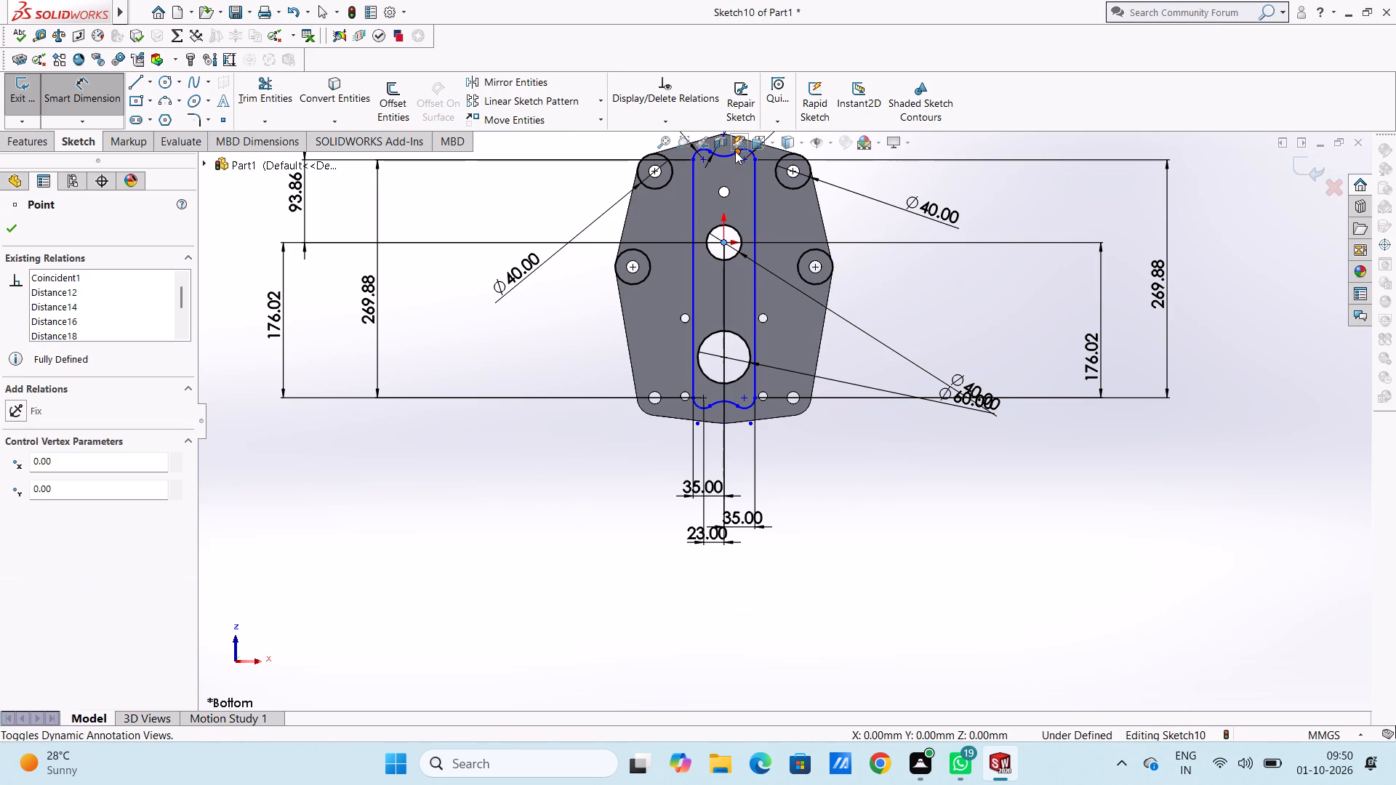
click(735, 151)
scroll(854, 177, up, 2)
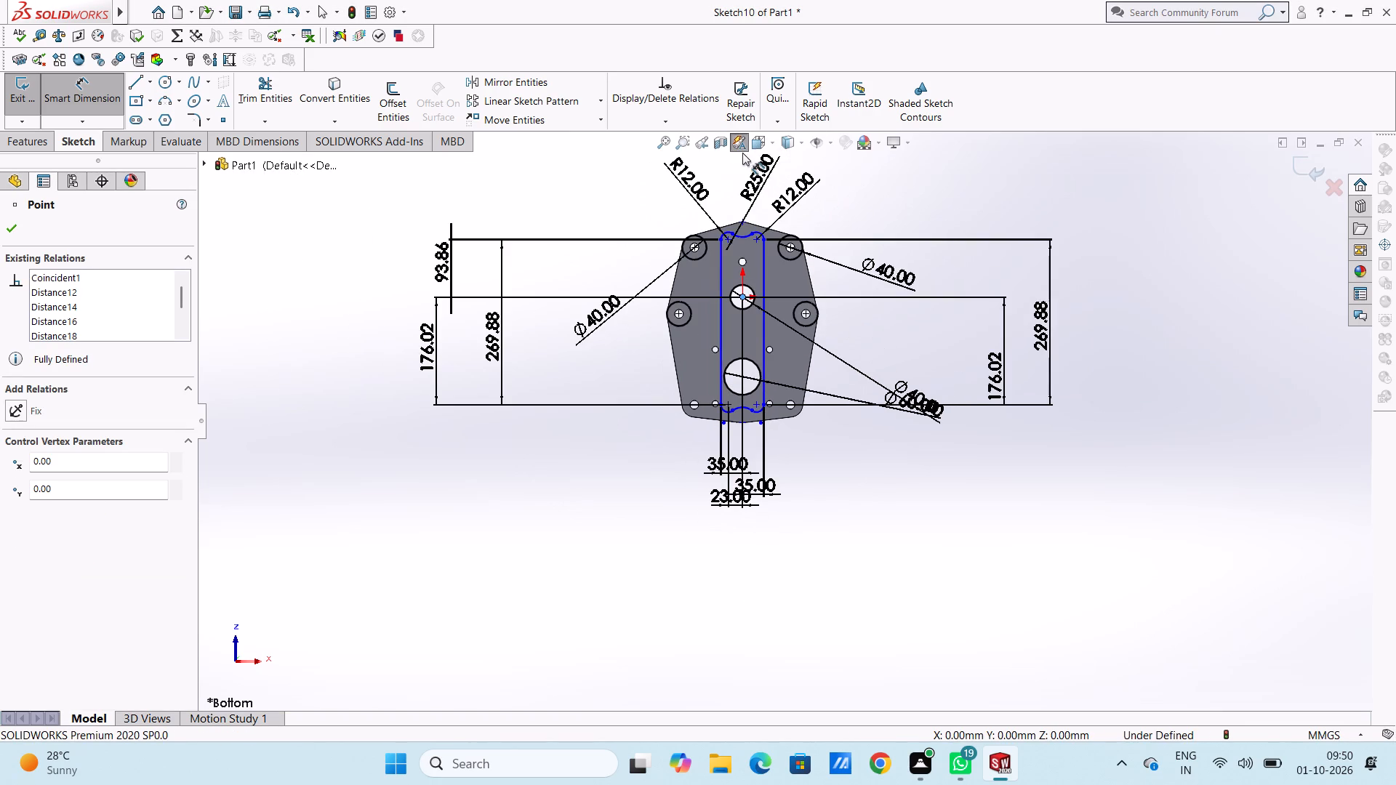
click(739, 148)
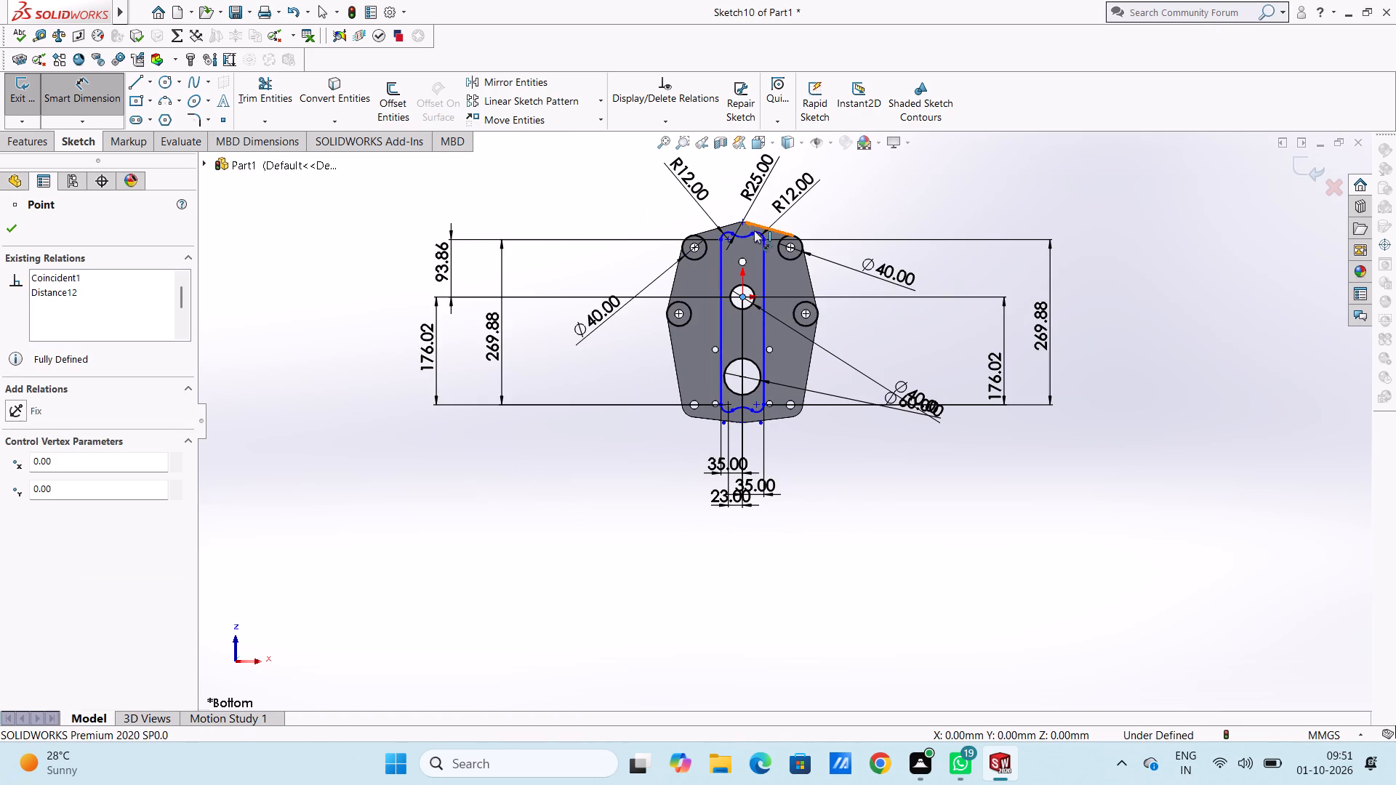
click(754, 234)
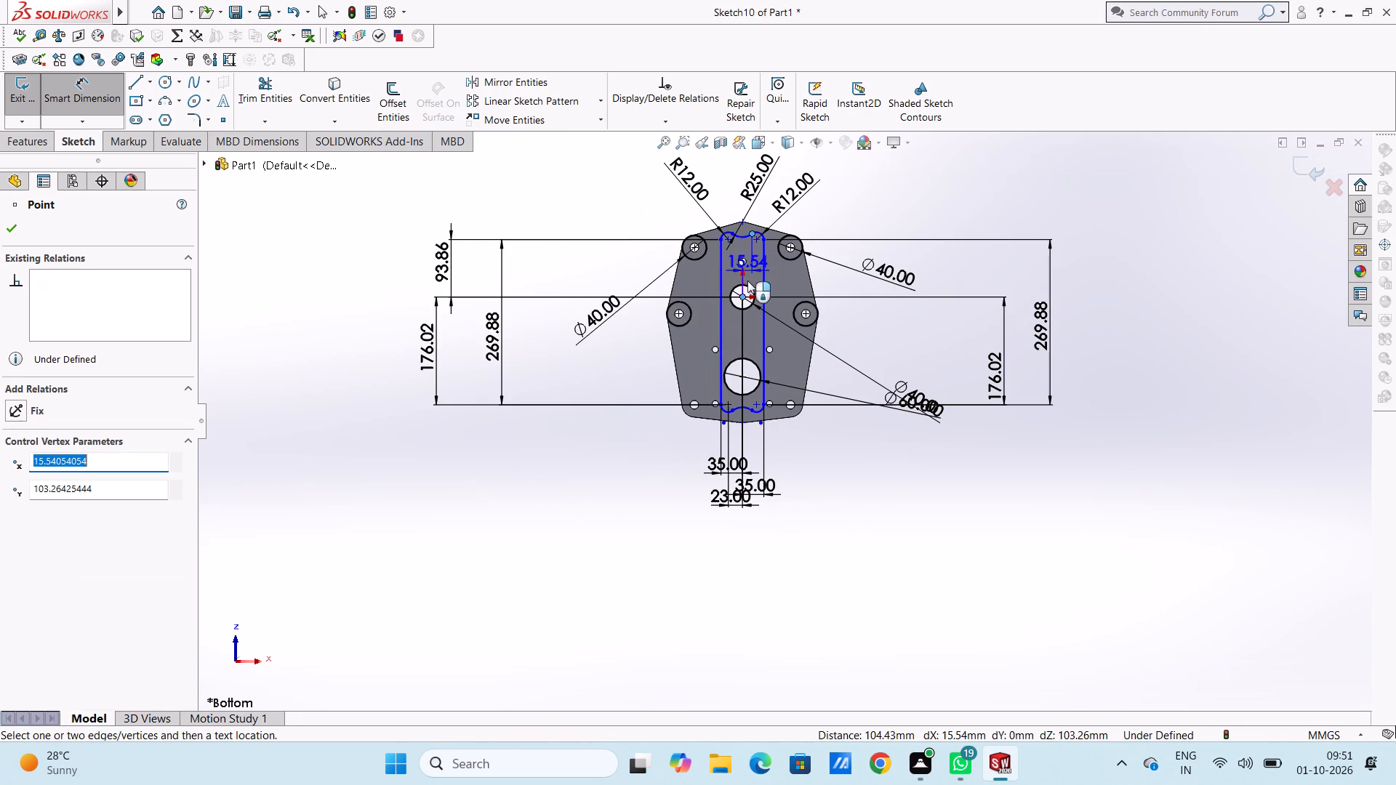
click(1140, 291)
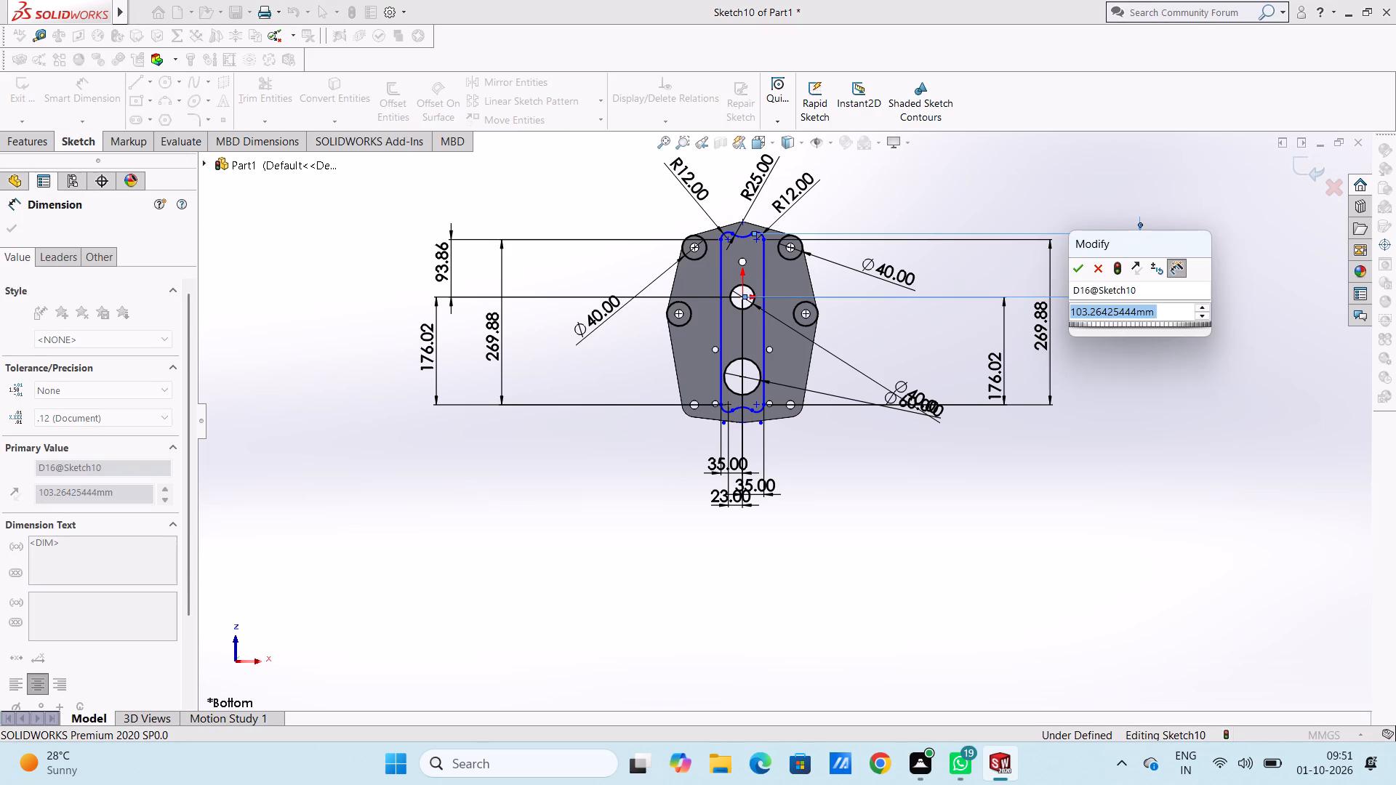
click(1071, 270)
click(976, 198)
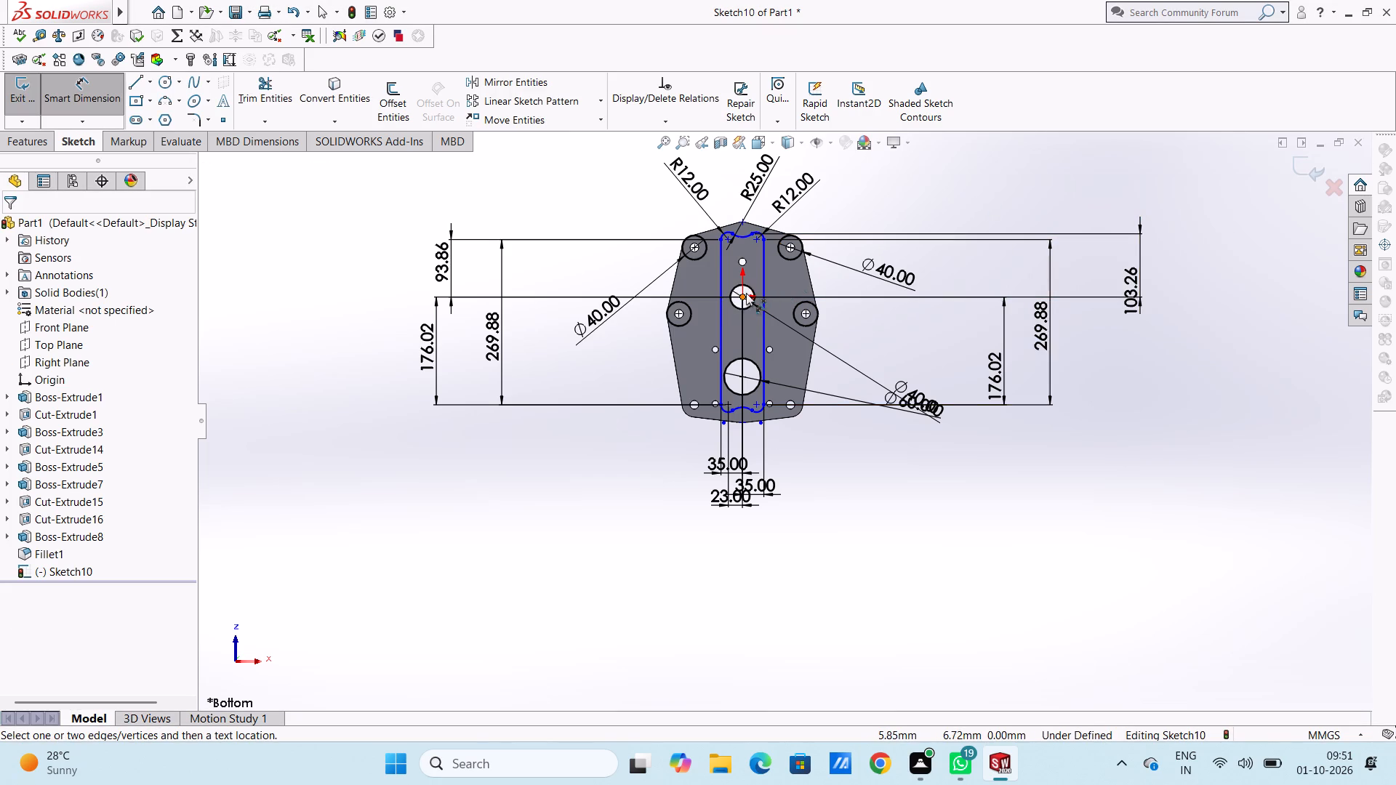
Add a horizontal dimension from the origin to the left endpoint of the top concave arc, keeping the drawn value.
scroll(746, 293, down, 5)
click(750, 335)
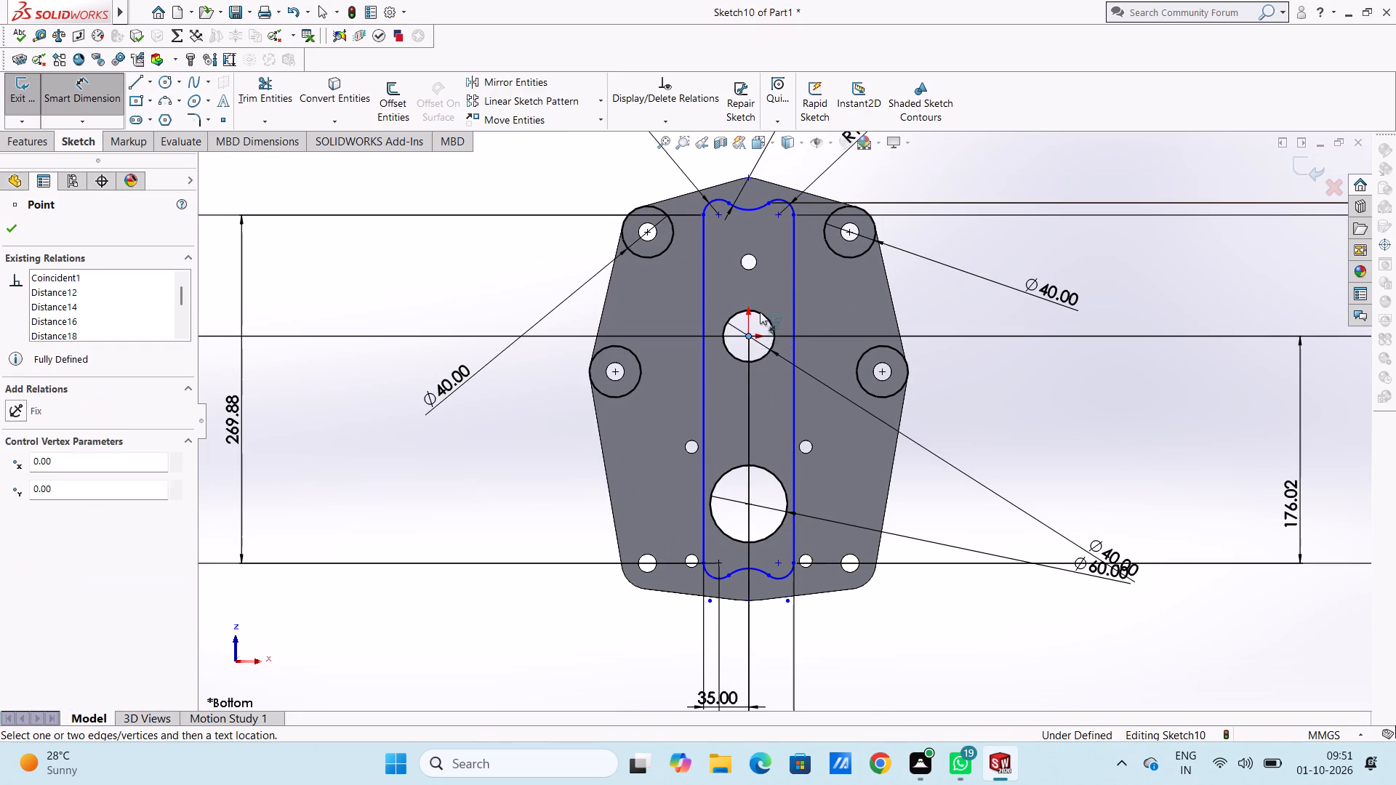
scroll(787, 252, up, 3)
scroll(763, 278, down, 3)
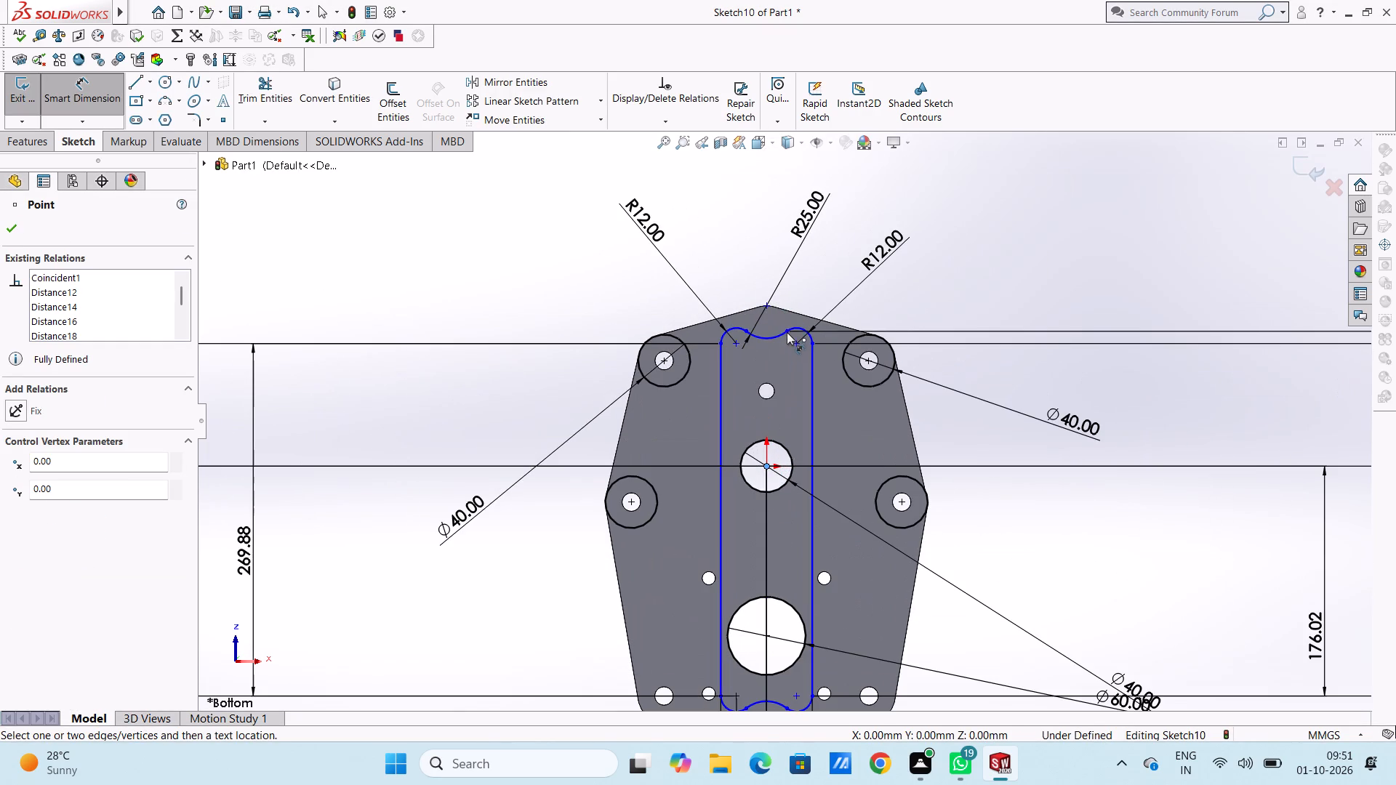
click(745, 334)
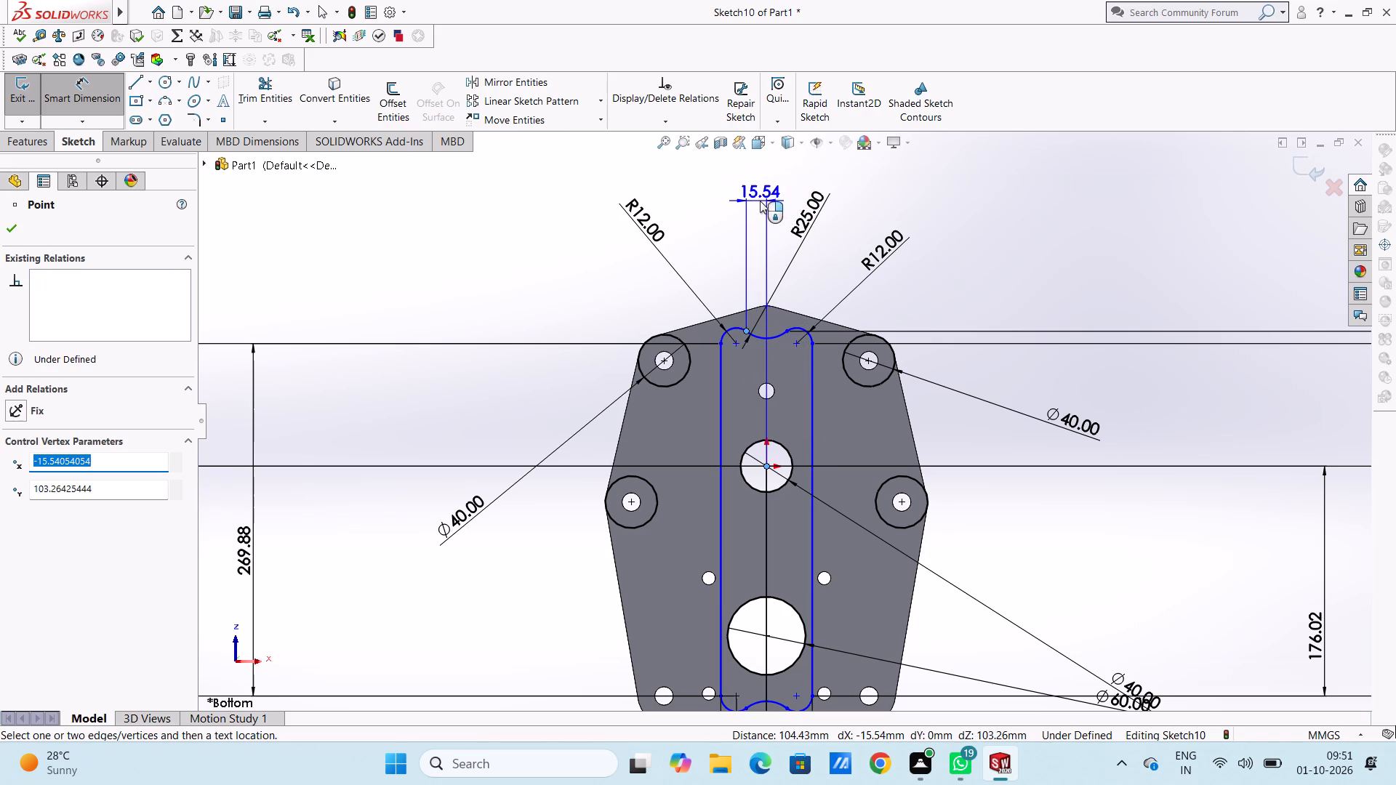
click(760, 193)
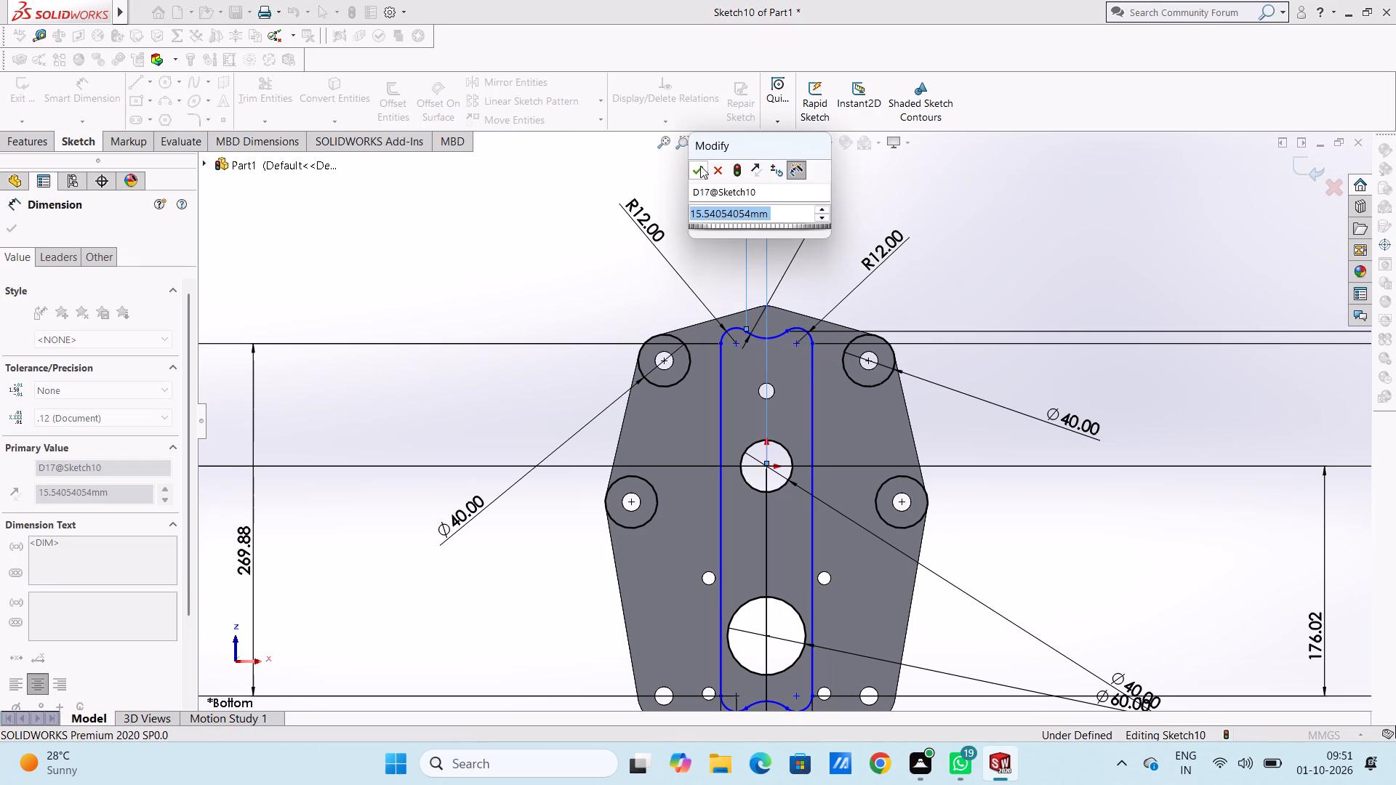
click(700, 166)
click(700, 231)
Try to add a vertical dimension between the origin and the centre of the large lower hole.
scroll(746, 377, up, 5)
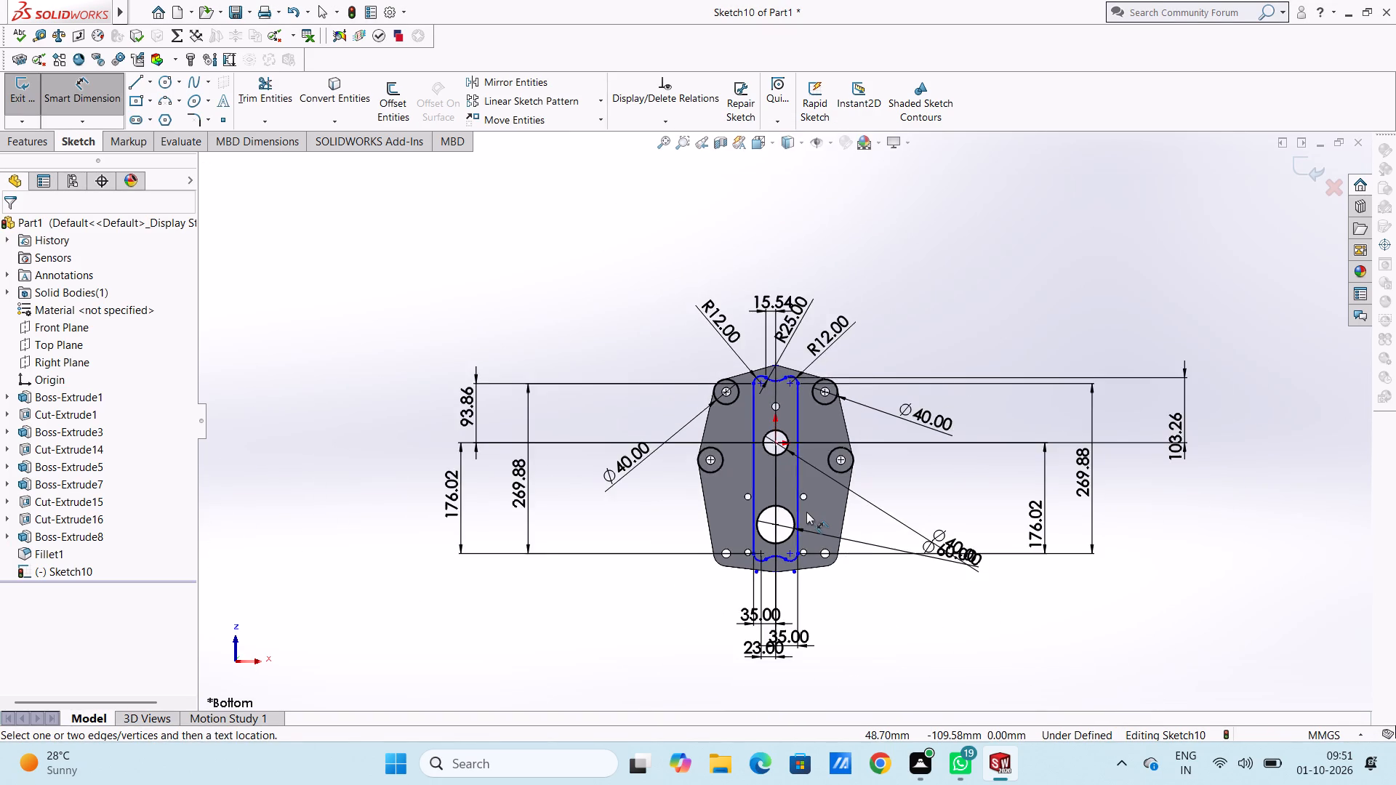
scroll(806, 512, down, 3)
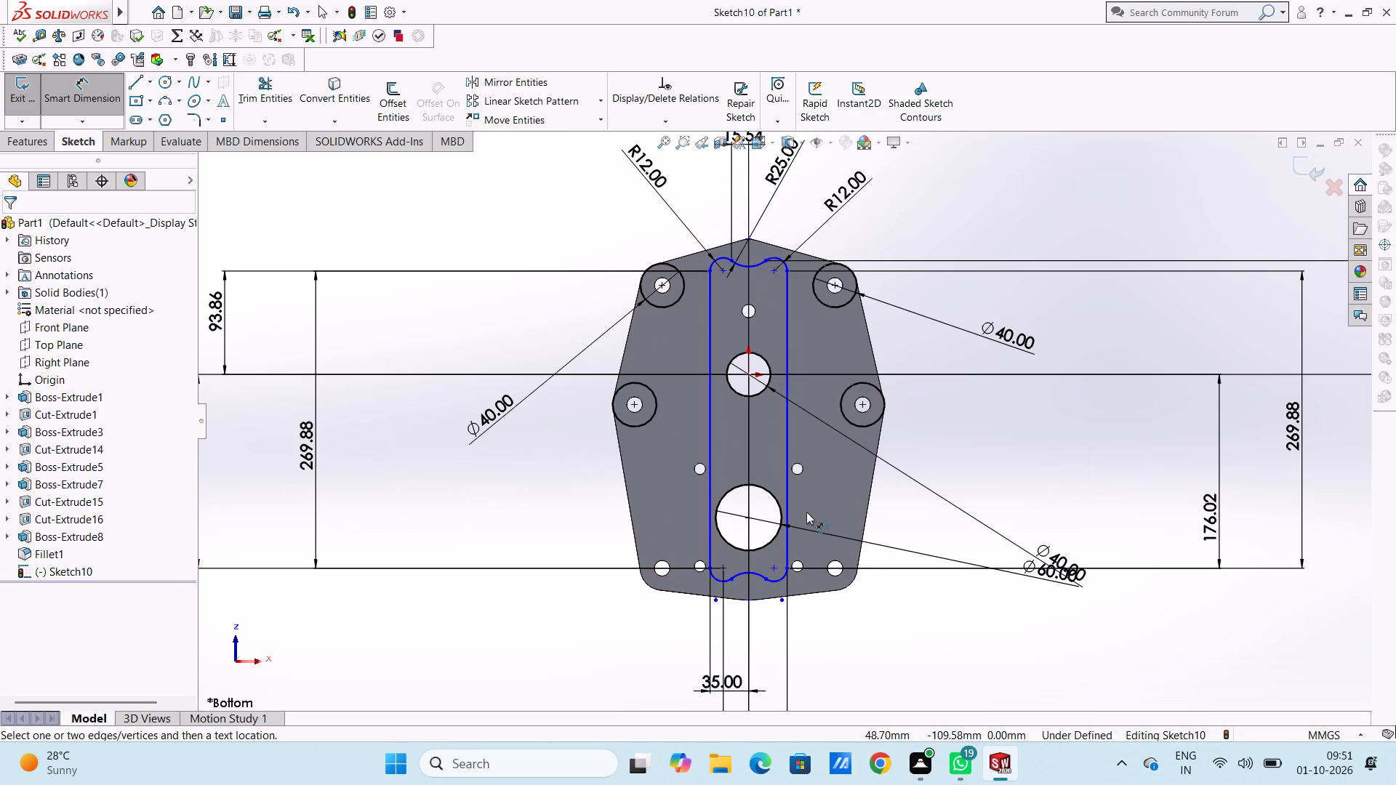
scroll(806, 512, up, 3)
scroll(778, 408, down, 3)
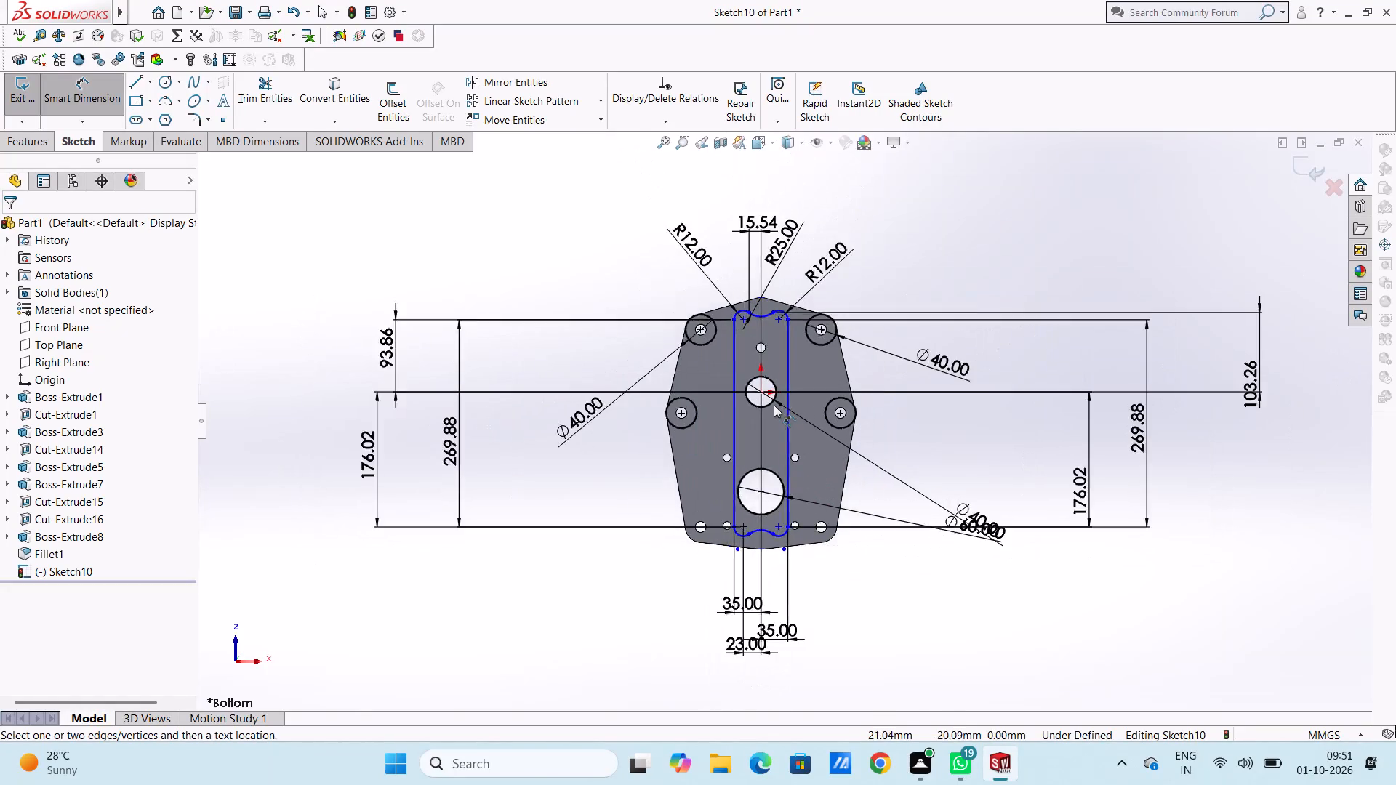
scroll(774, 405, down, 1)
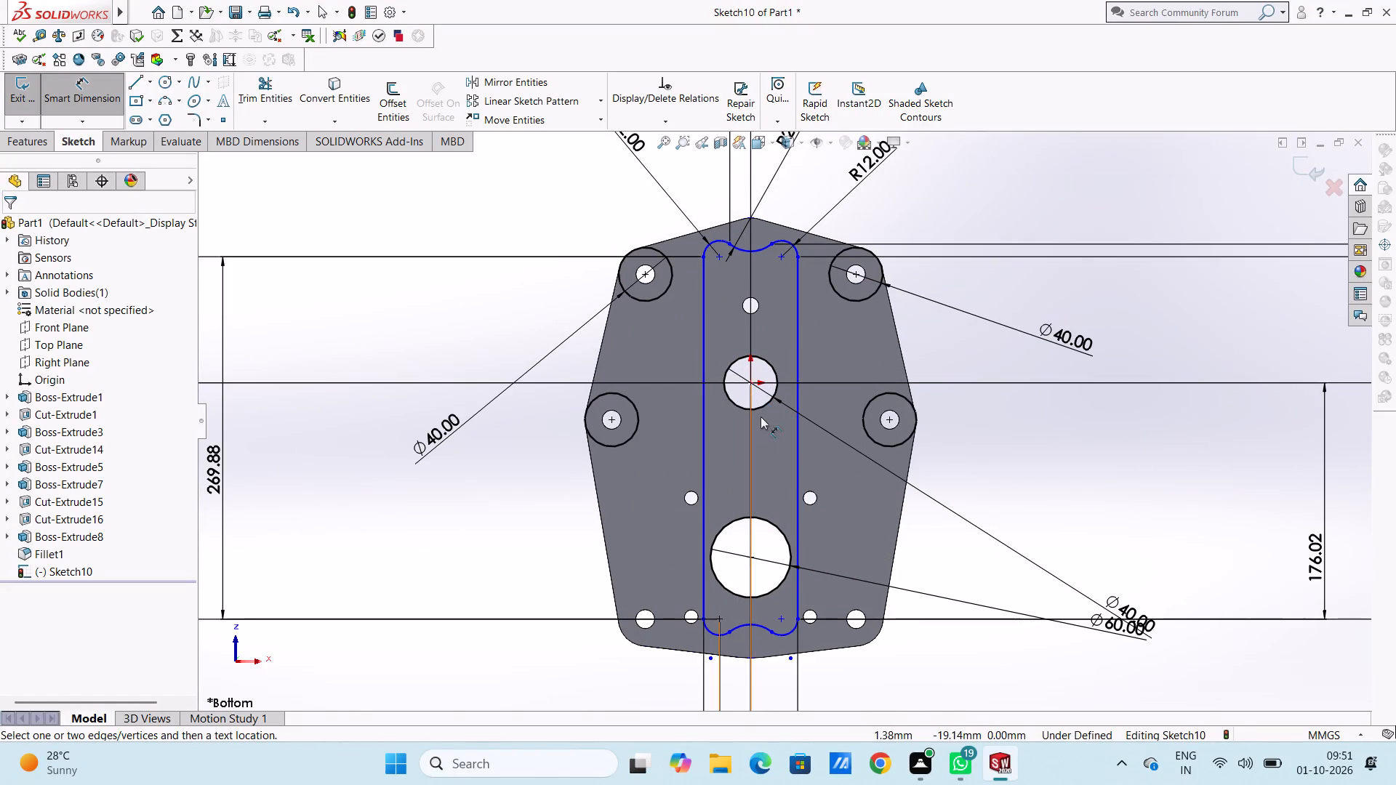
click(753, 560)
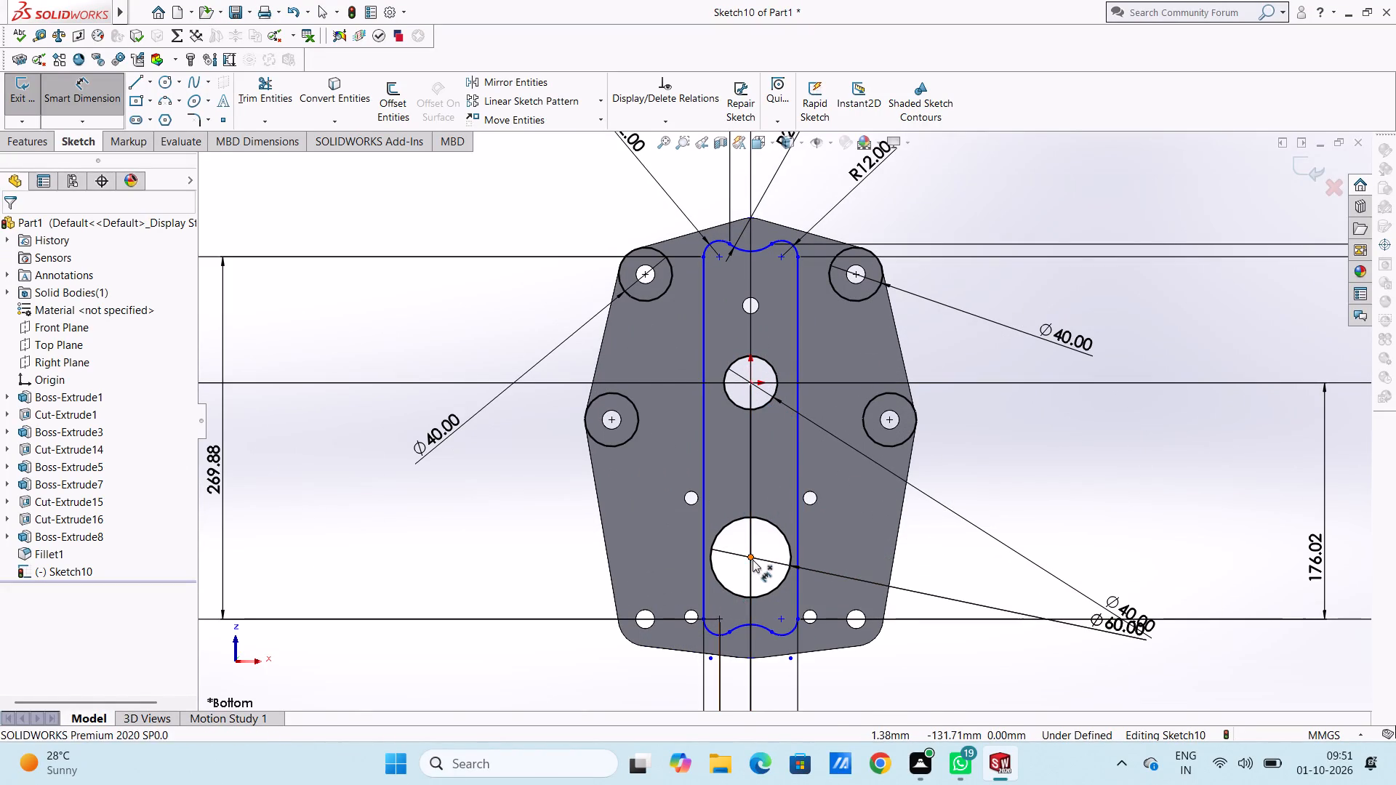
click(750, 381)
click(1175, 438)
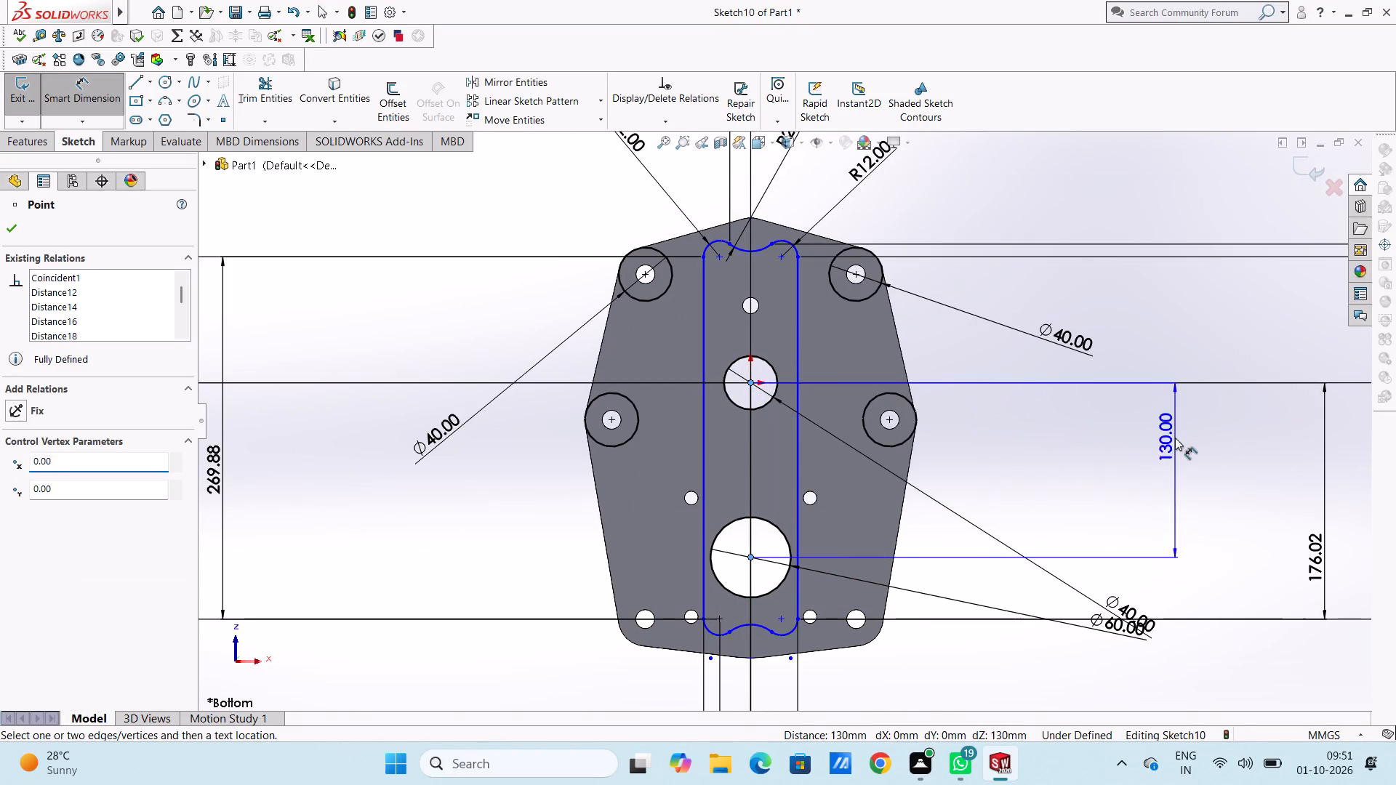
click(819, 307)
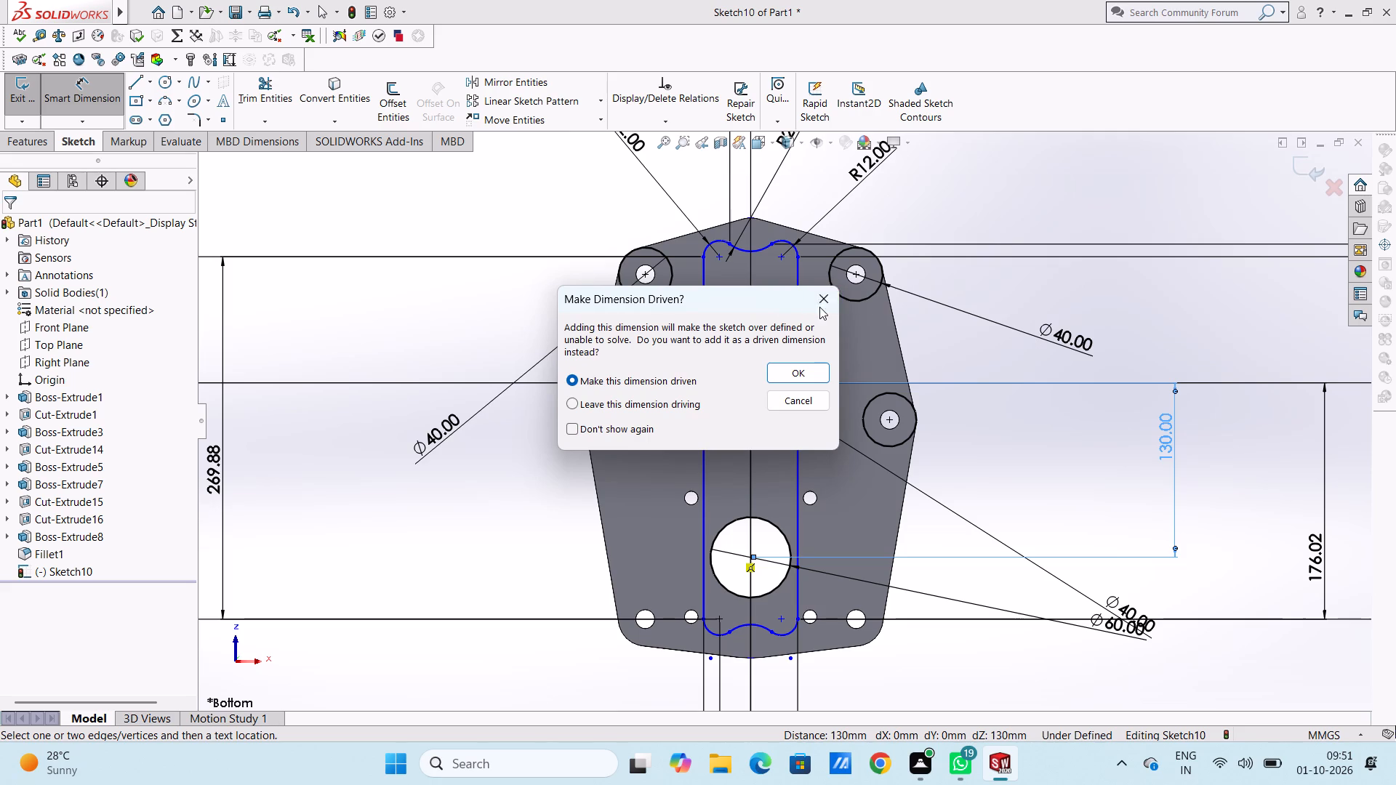
Dimension the vertical distance between the profile's bottom and top concave arcs, keeping the drawn value.
click(752, 624)
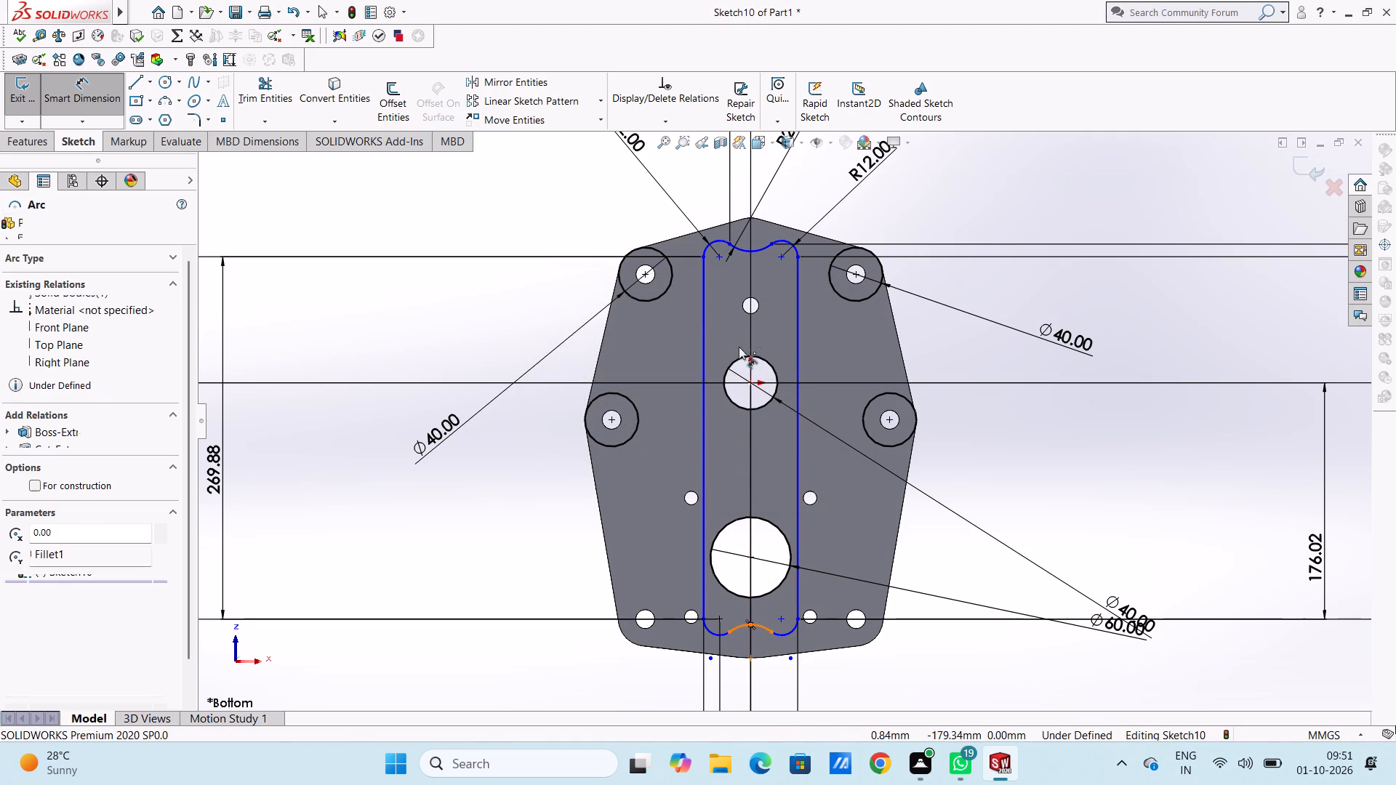
click(752, 249)
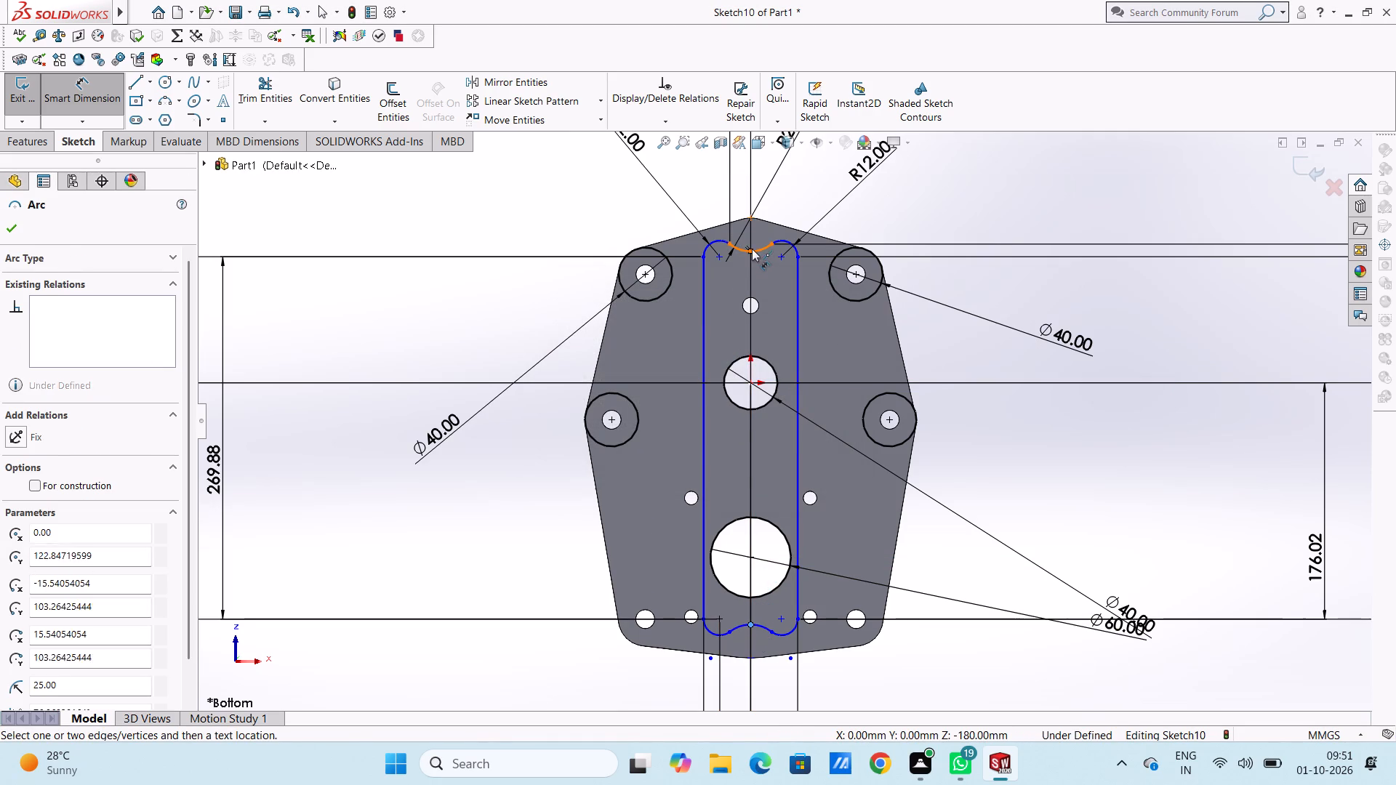
click(1261, 366)
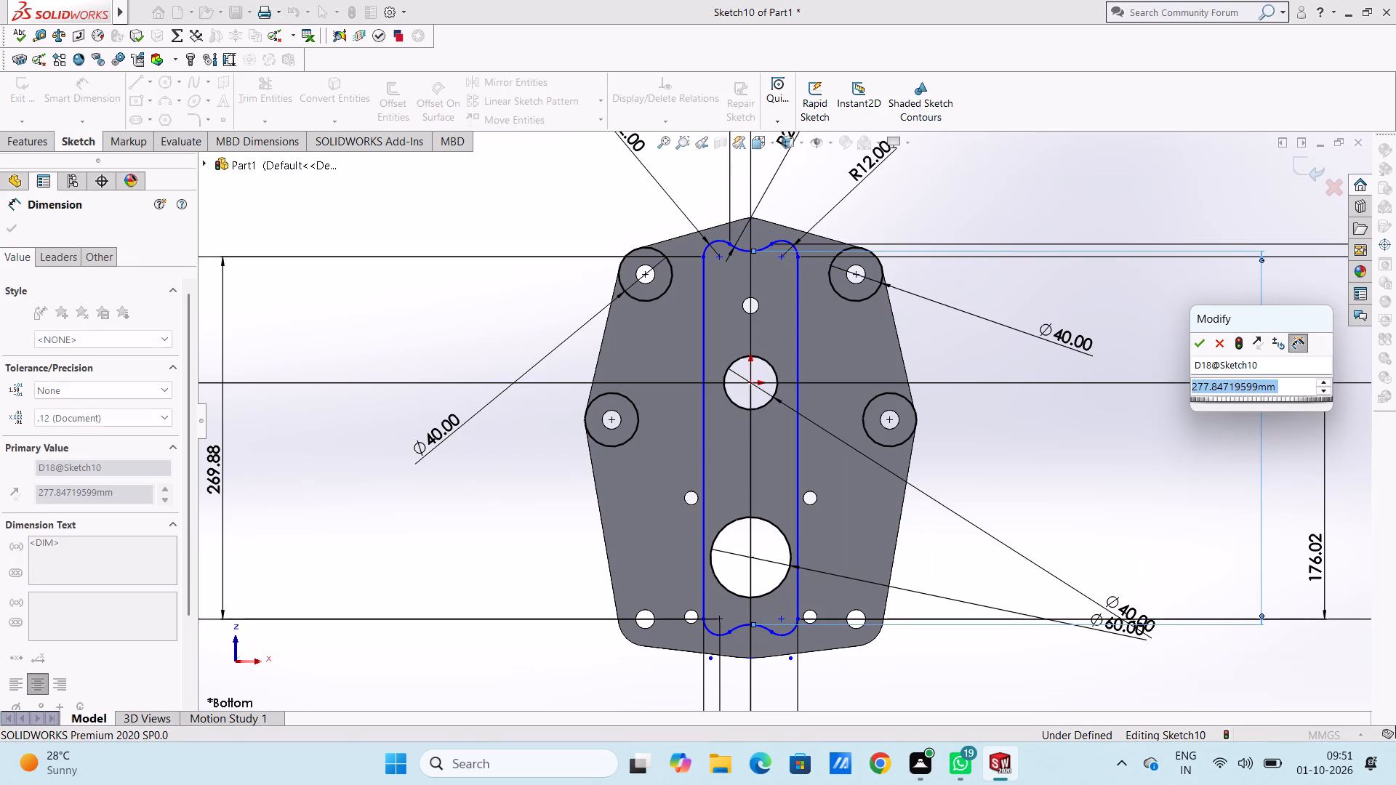
click(1197, 350)
click(1171, 318)
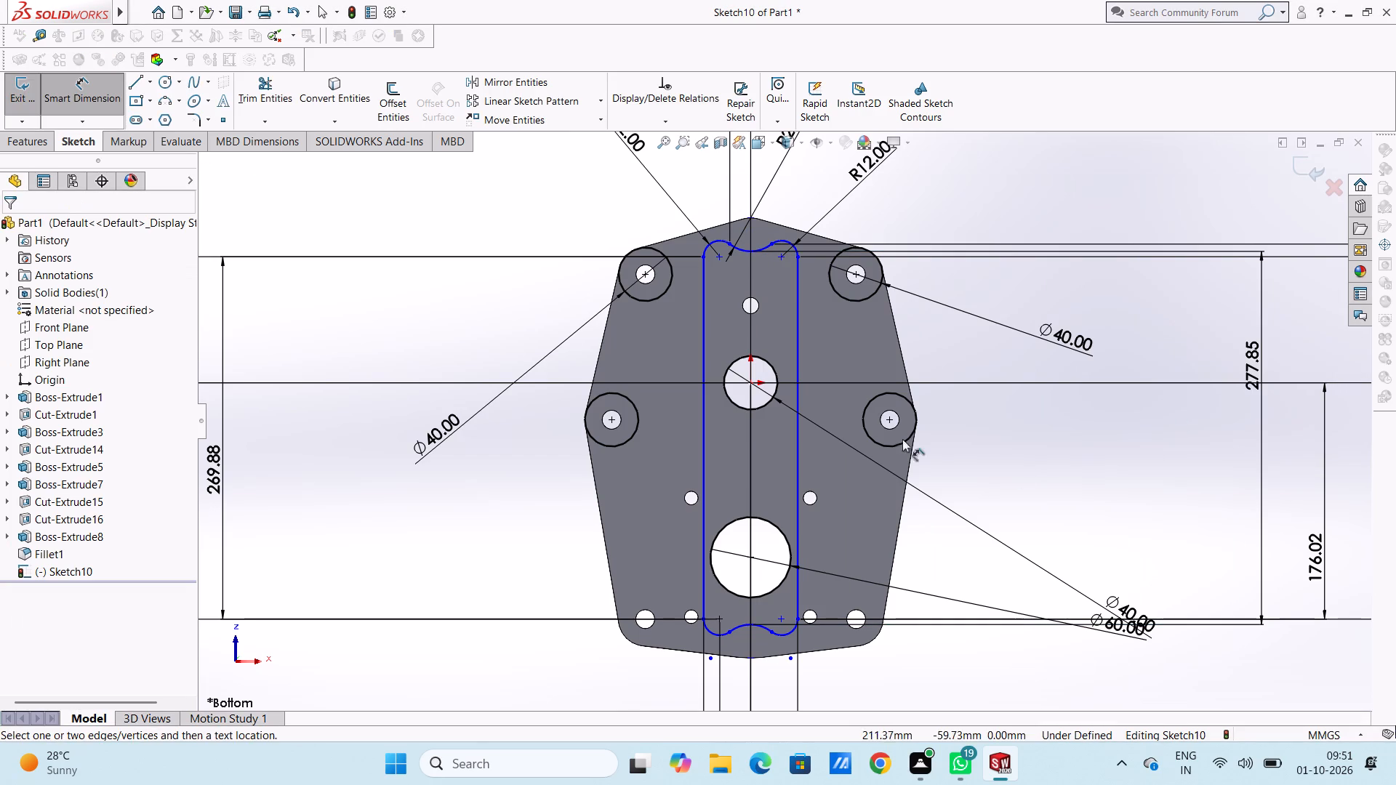
Add a horizontal dimension from the origin to the left vertical line's upper endpoint, keeping the drawn value.
click(750, 382)
click(704, 256)
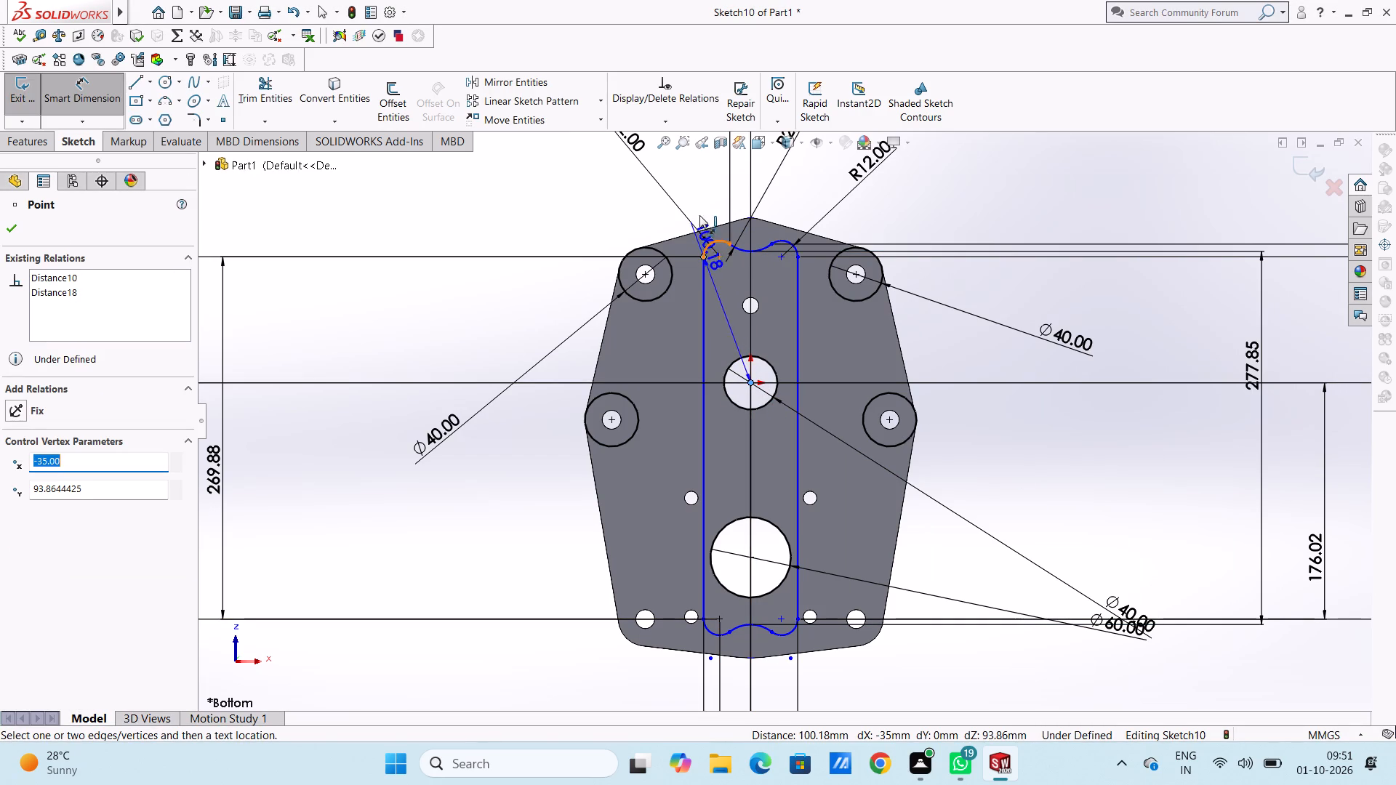
click(709, 169)
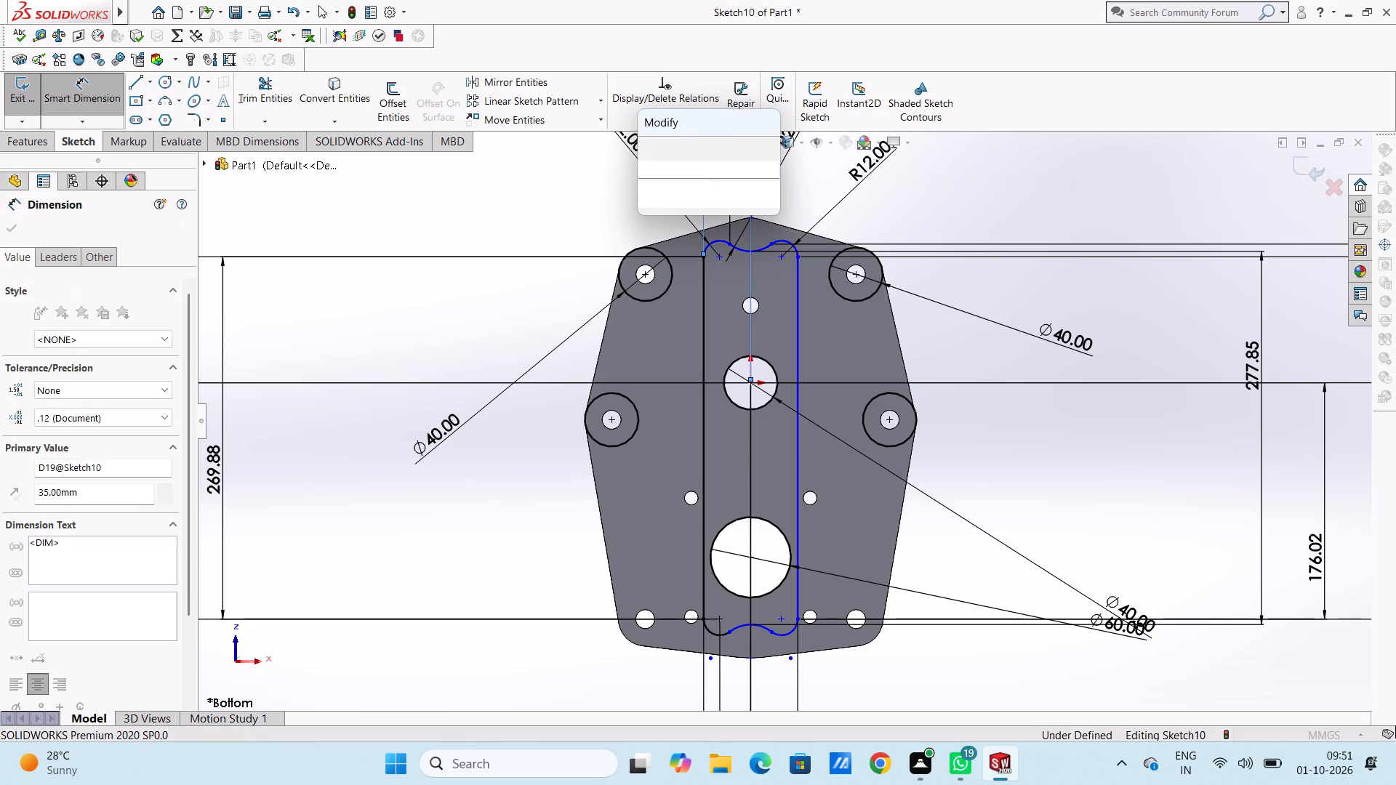
click(647, 152)
click(626, 177)
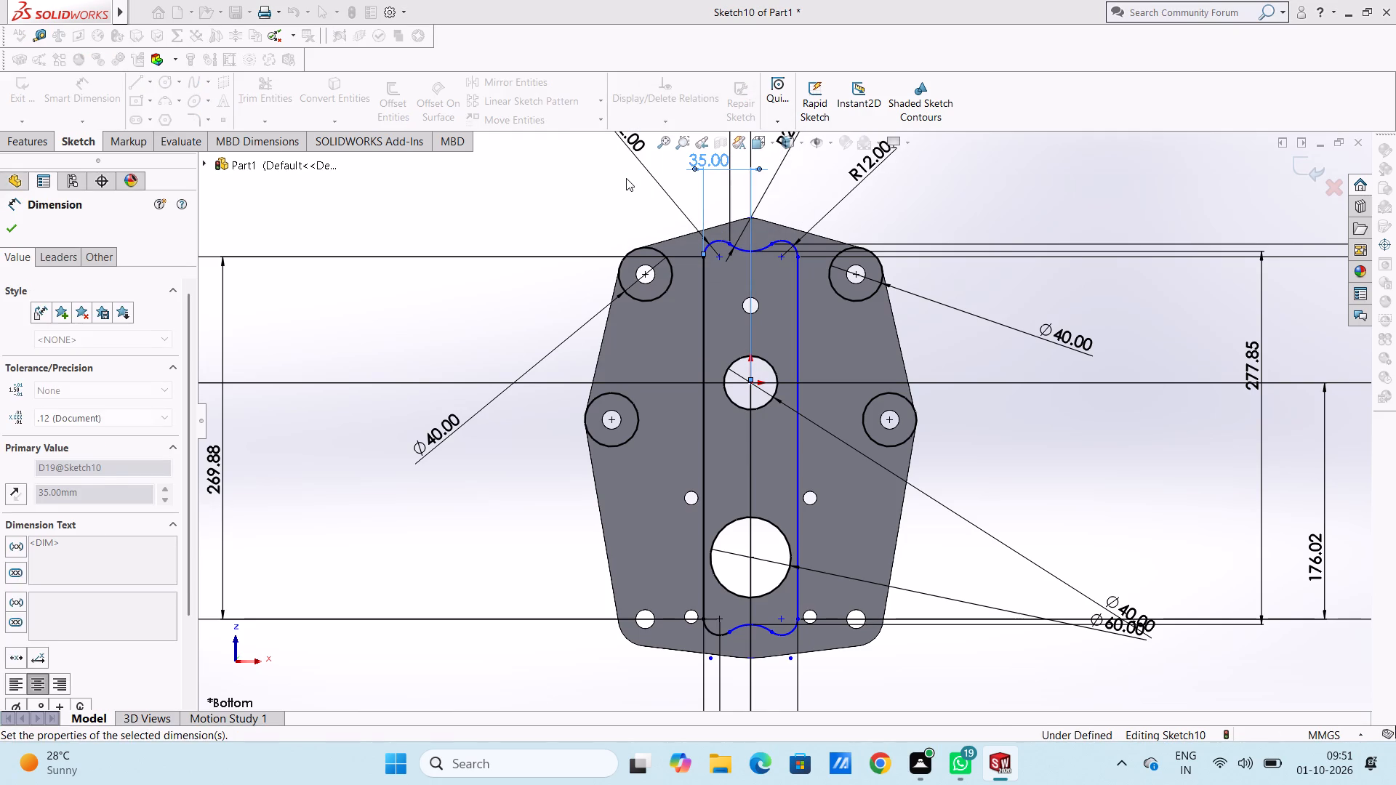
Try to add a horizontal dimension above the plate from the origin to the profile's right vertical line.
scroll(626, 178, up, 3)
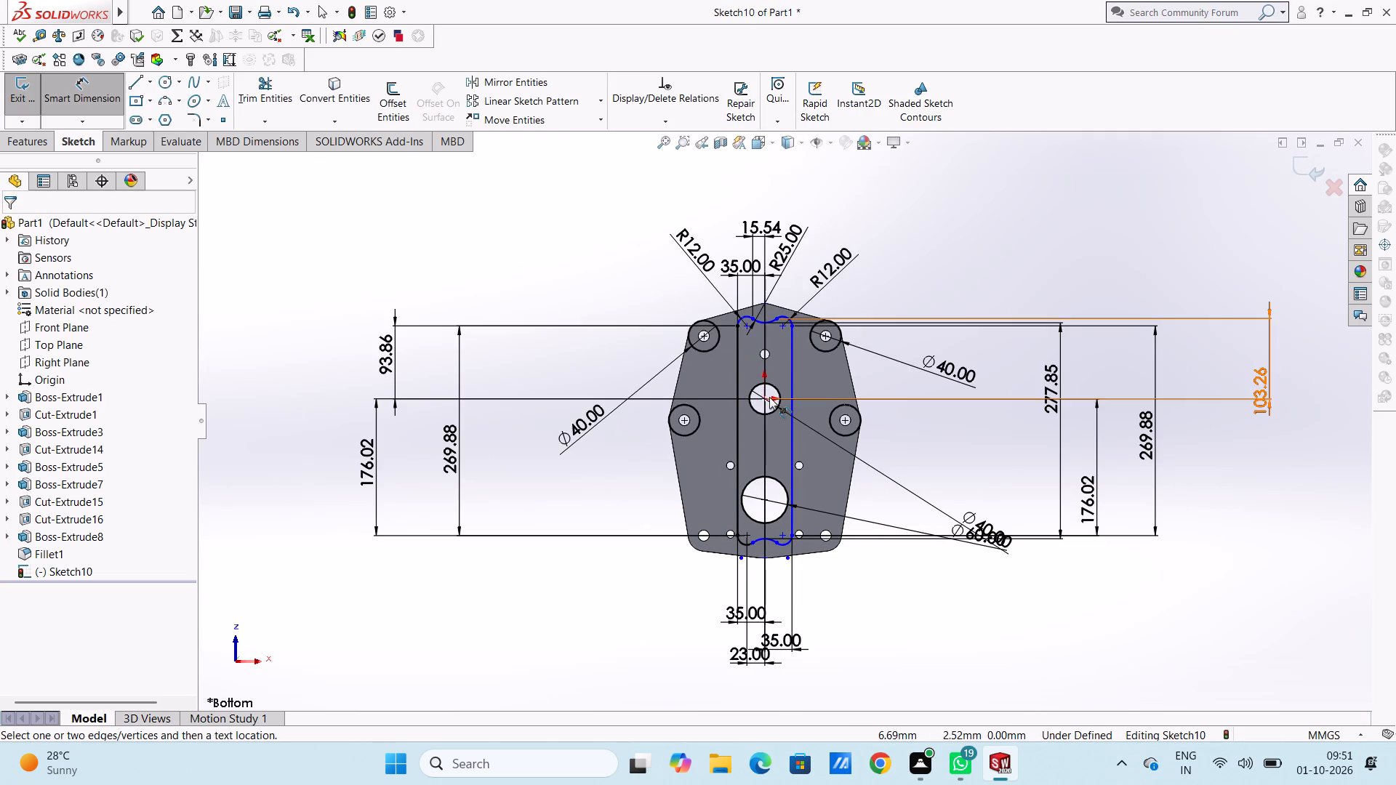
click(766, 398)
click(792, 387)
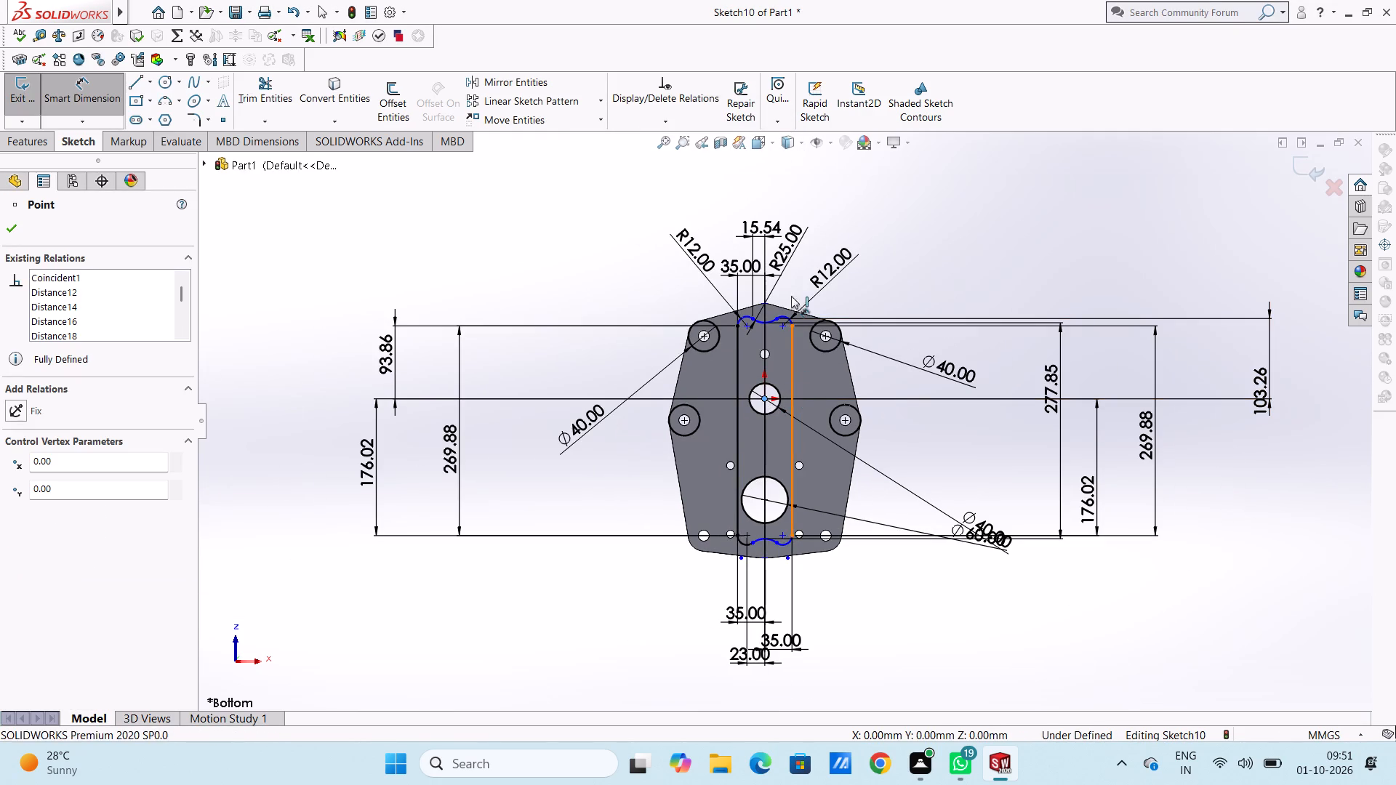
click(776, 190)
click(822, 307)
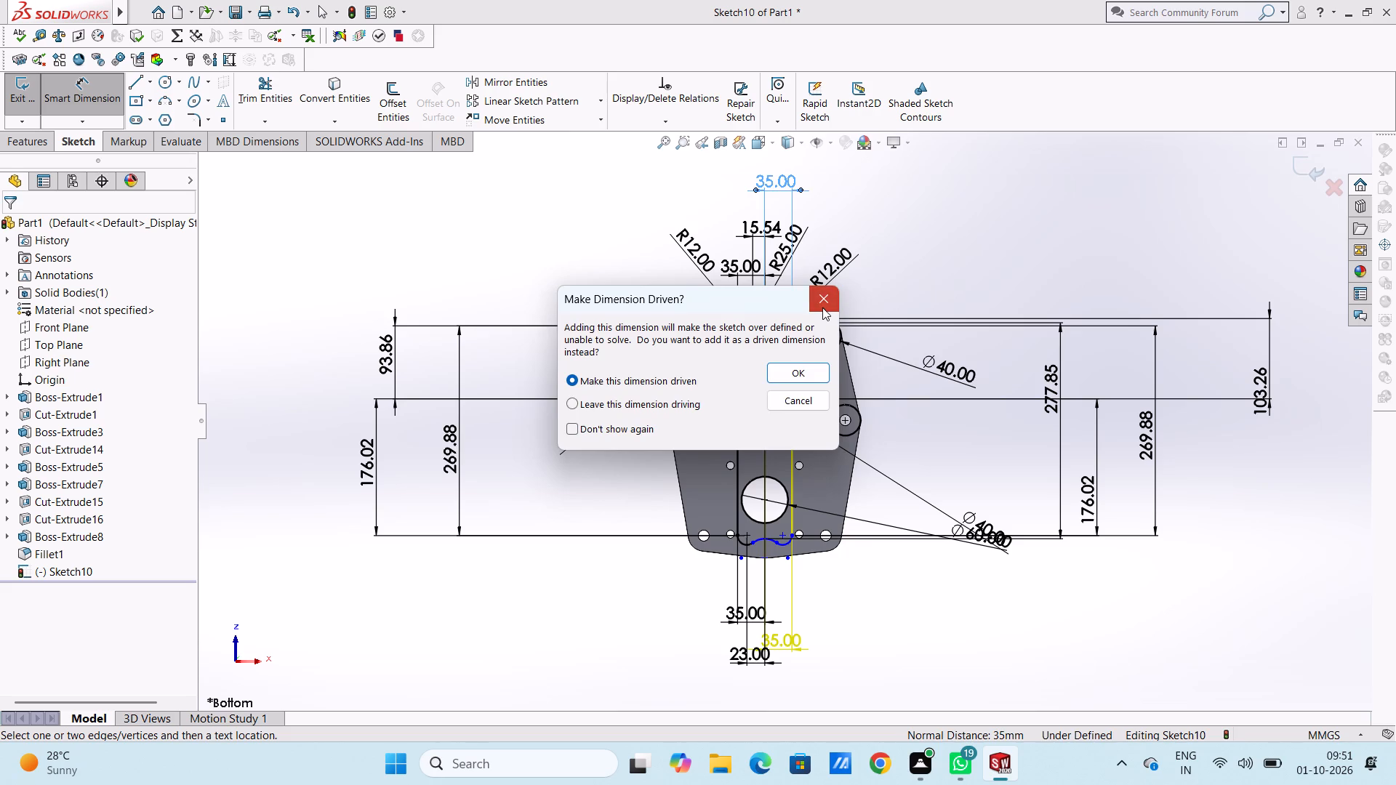
Add a vertical dimension from the origin to the right vertical line's upper endpoint, keeping the drawn value.
click(764, 400)
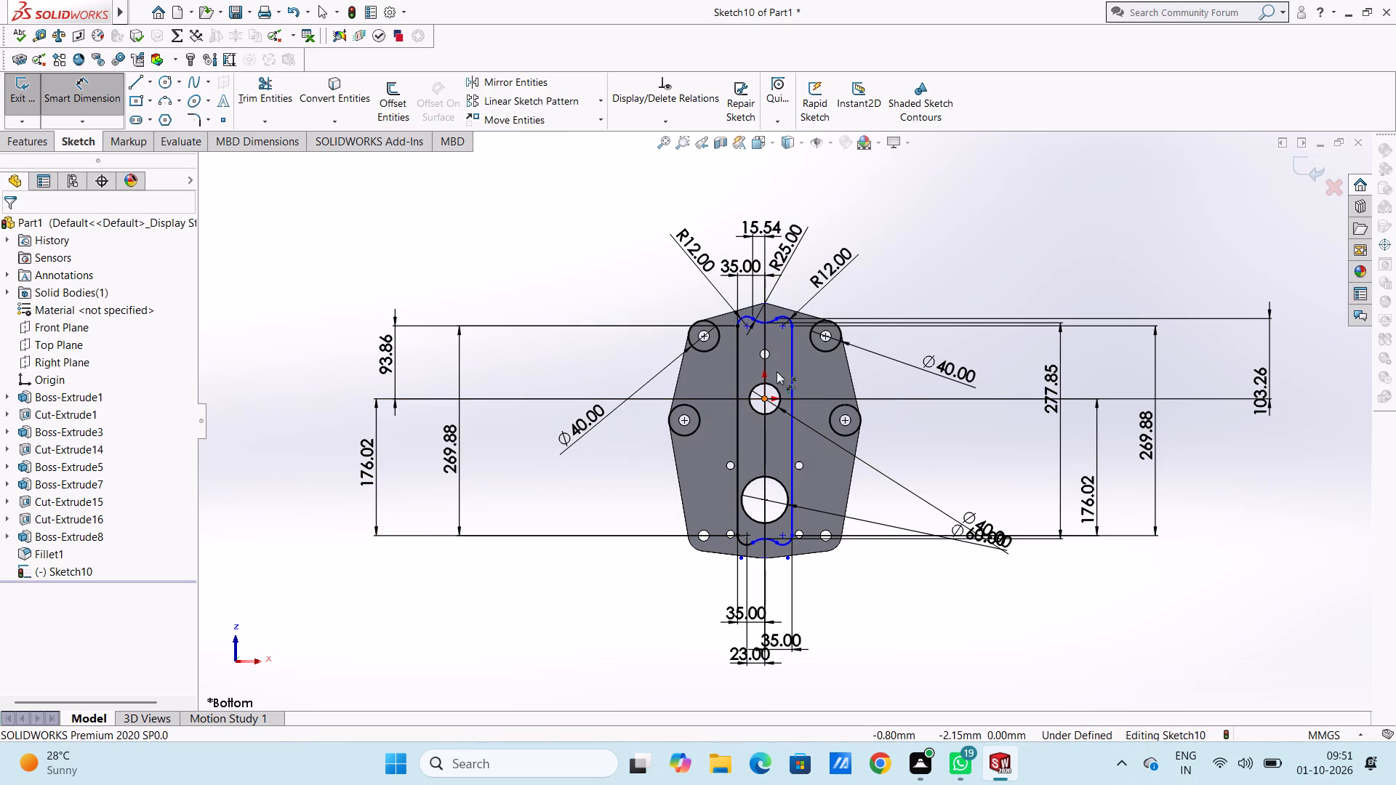
click(793, 329)
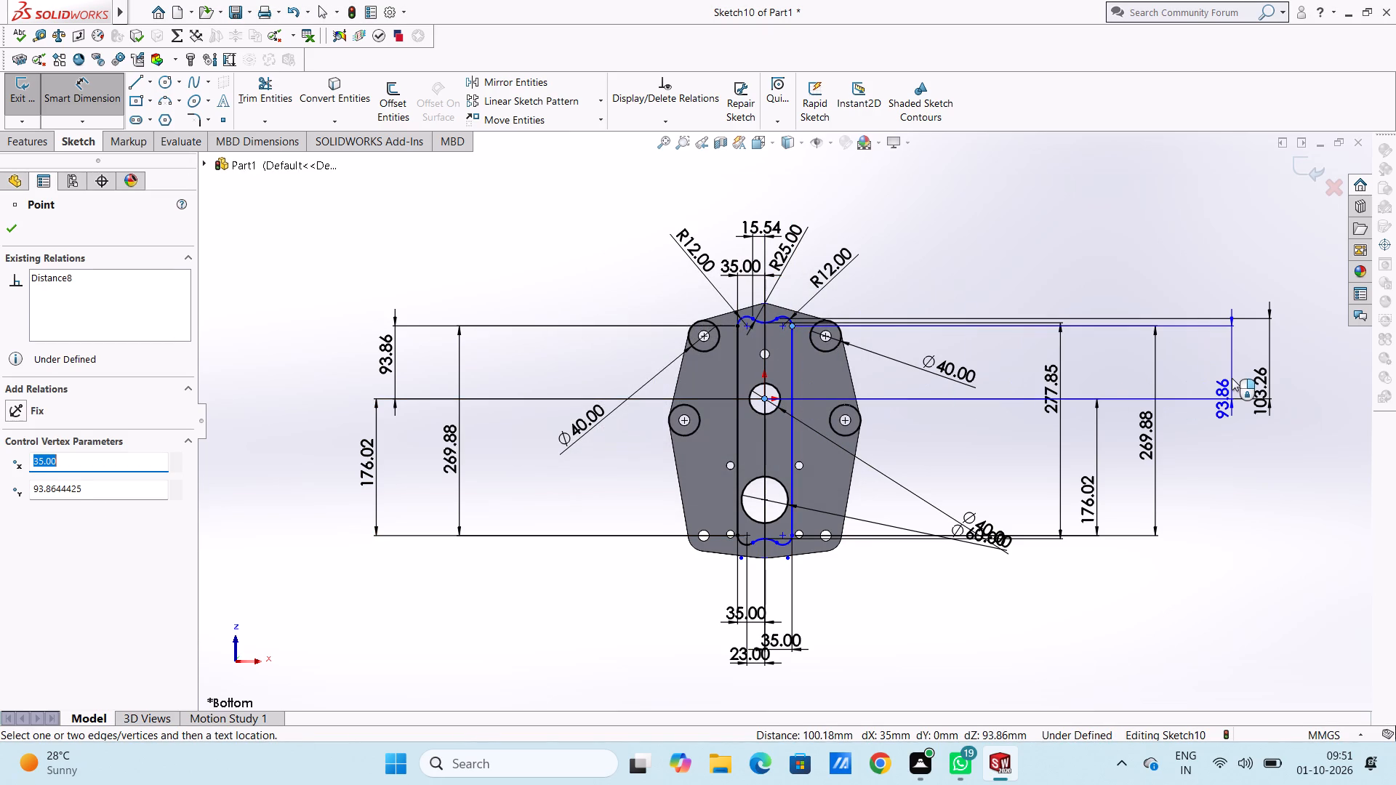
click(1232, 378)
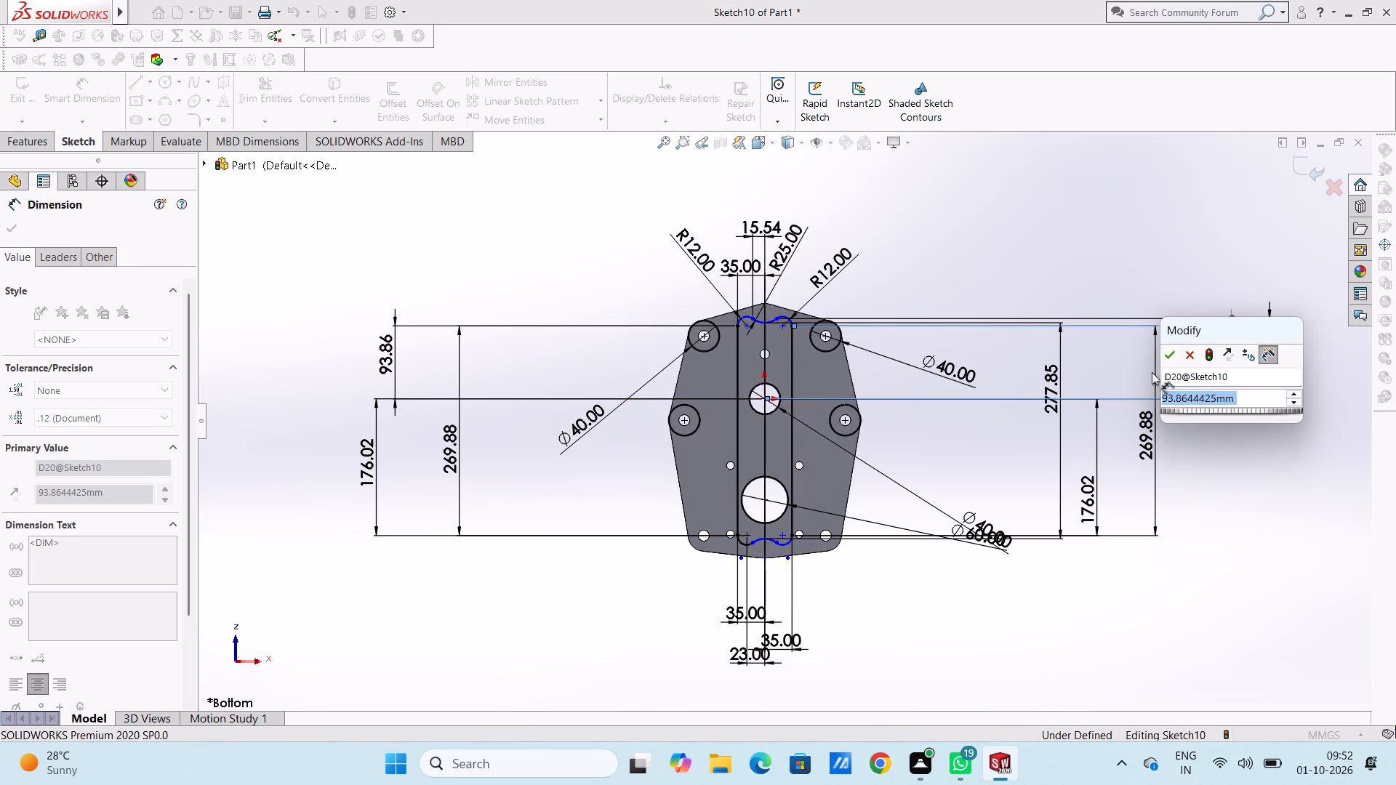
click(1167, 356)
click(987, 446)
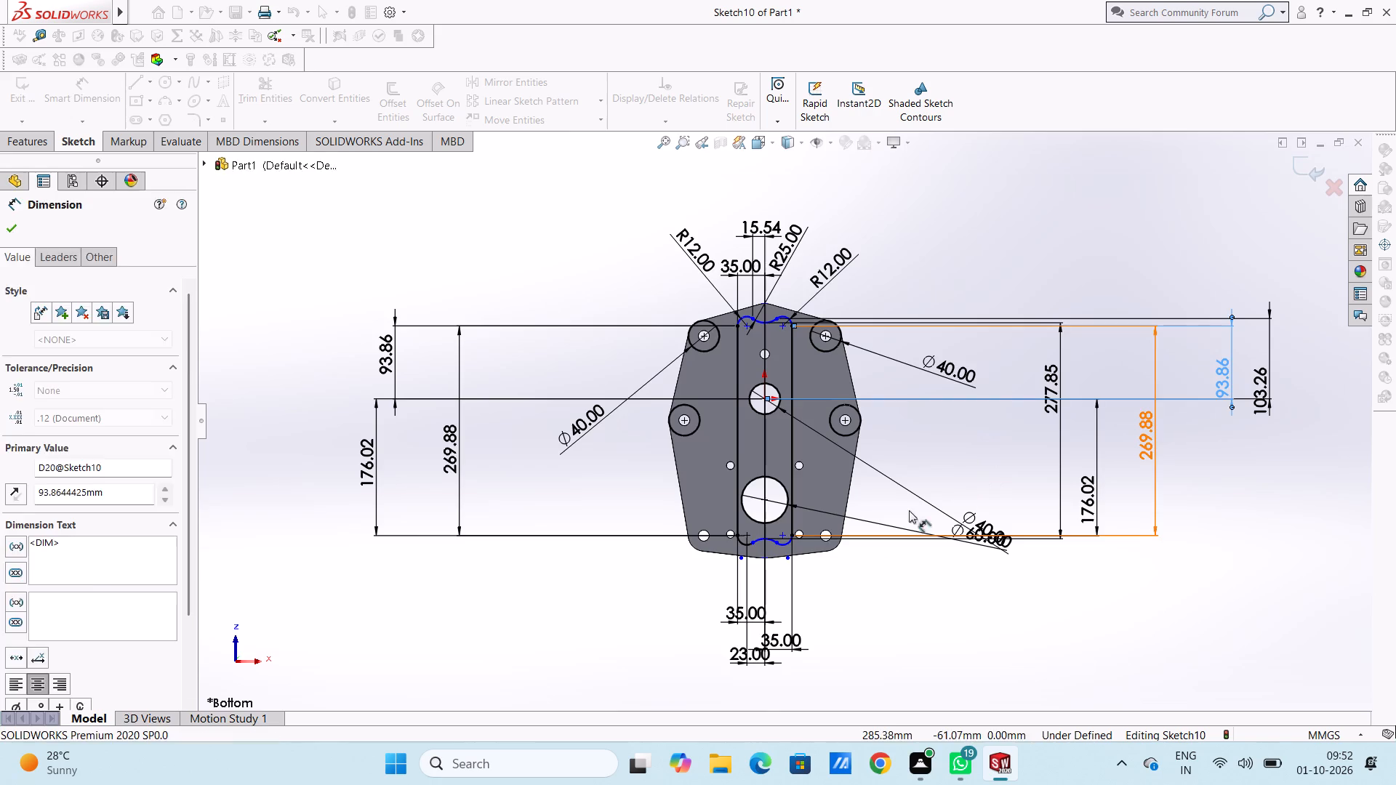
Add a vertical dimension from the origin to the bottom concave arc's right endpoint, keeping the drawn value.
scroll(836, 546, down, 4)
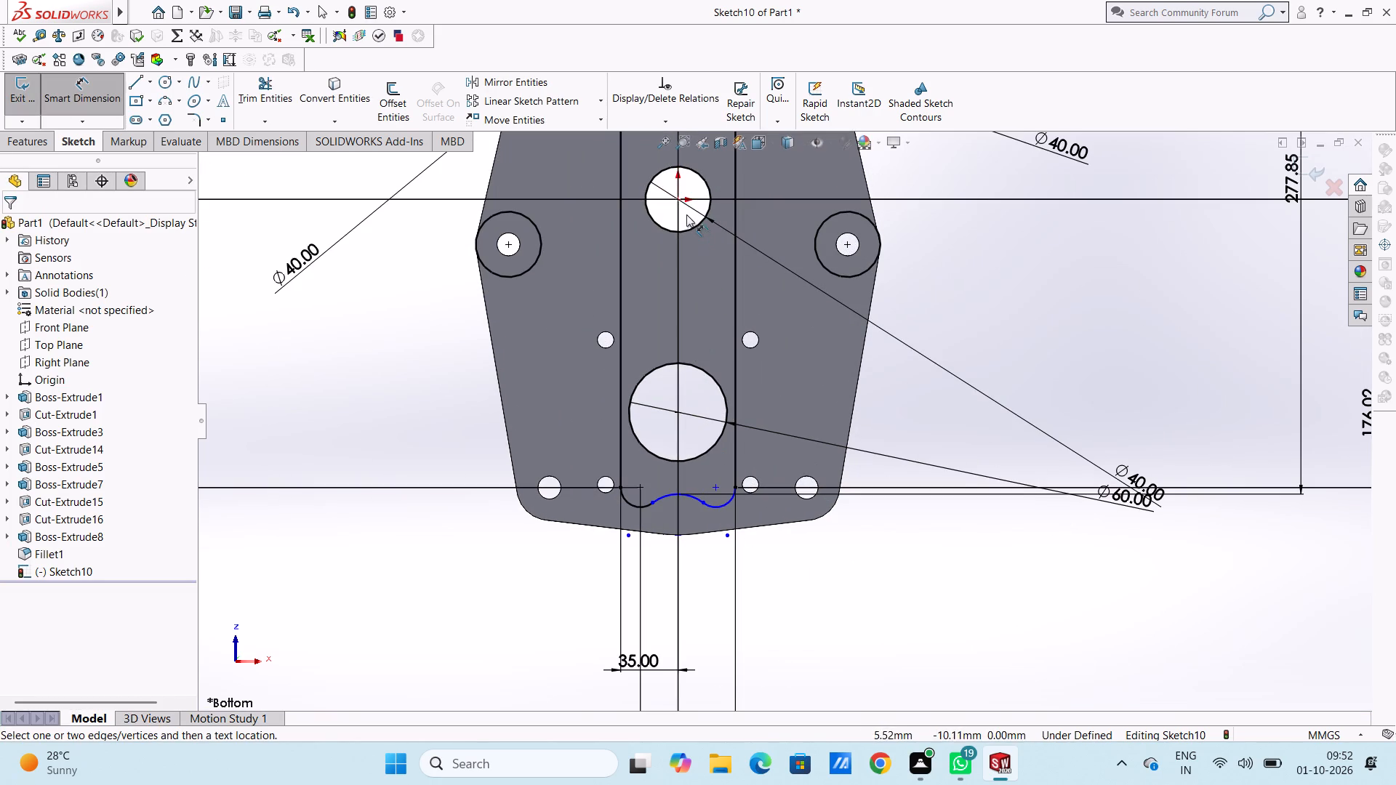
click(675, 196)
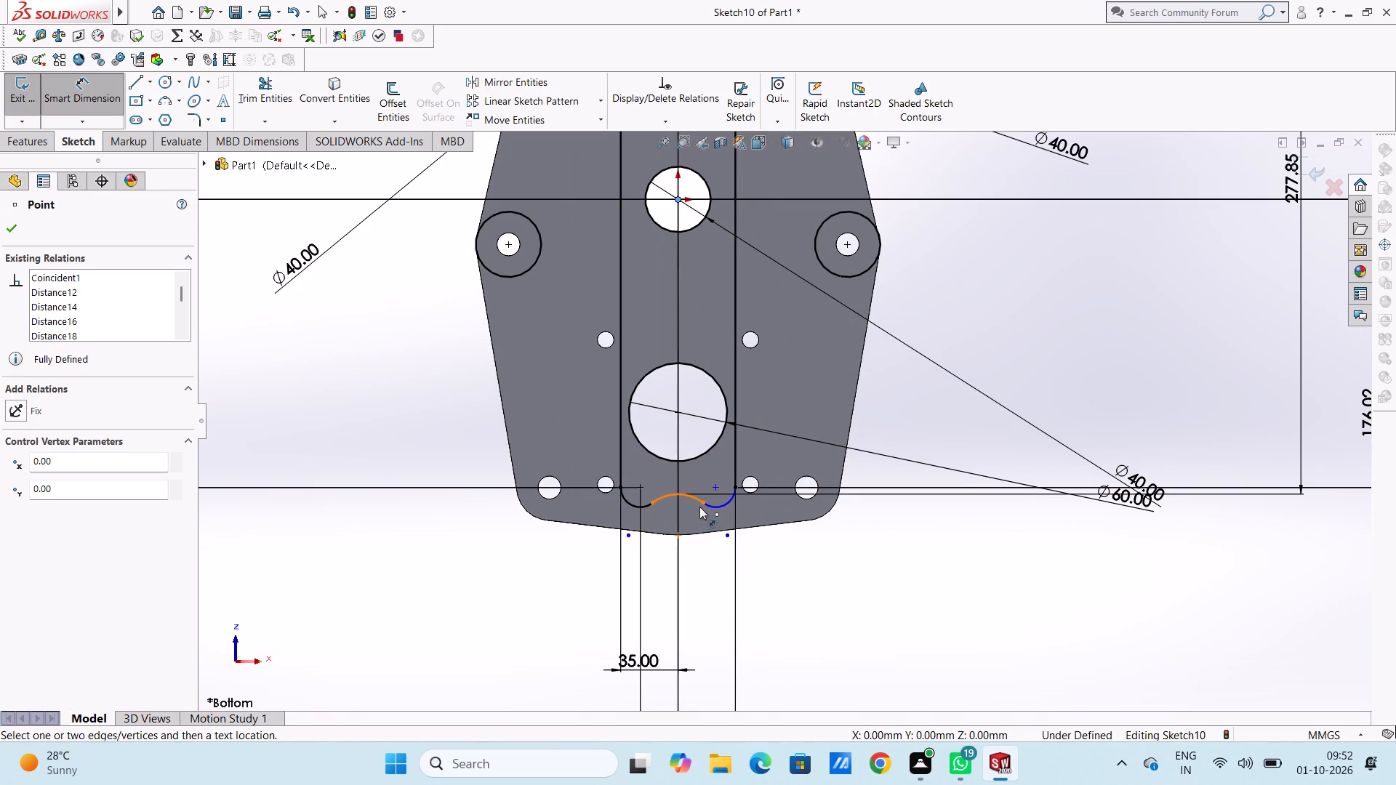
click(700, 506)
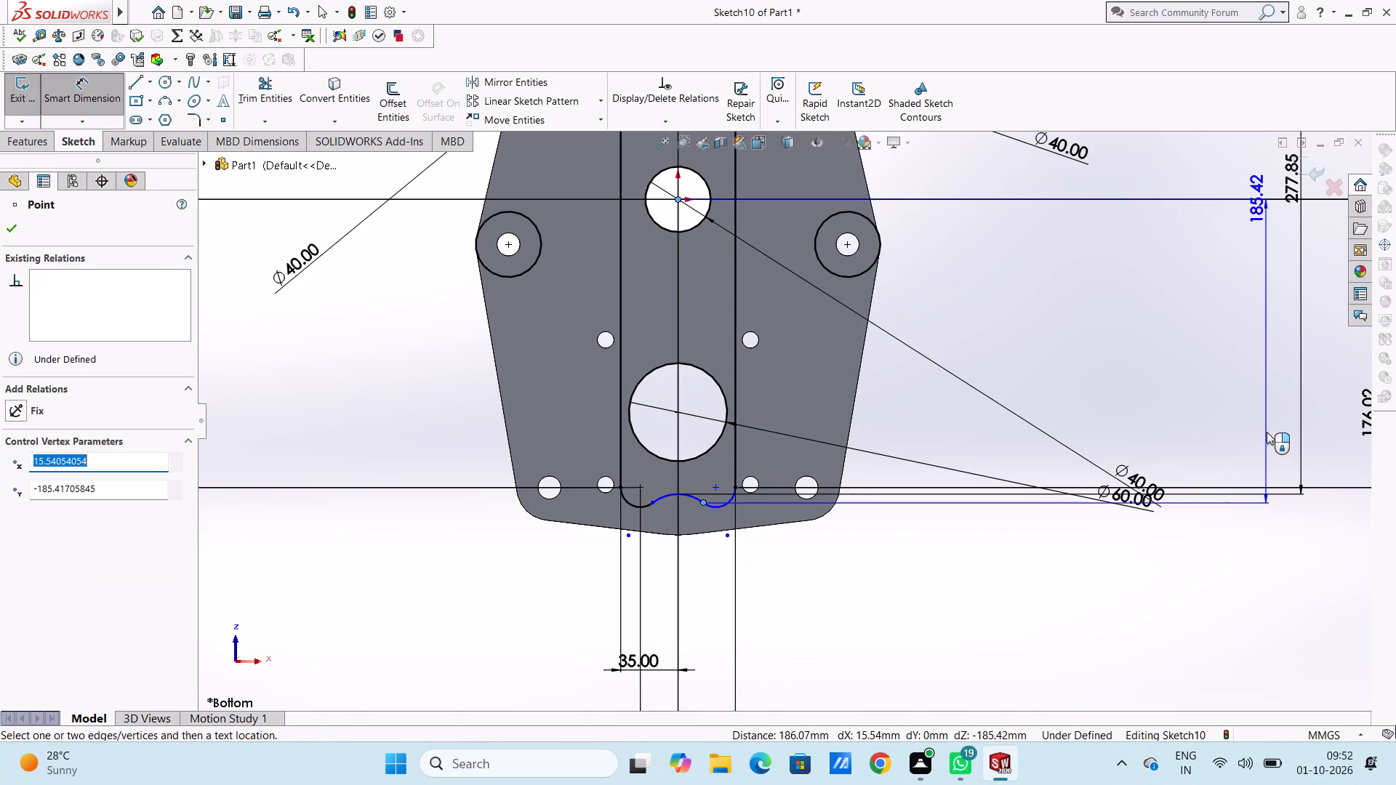
click(1267, 432)
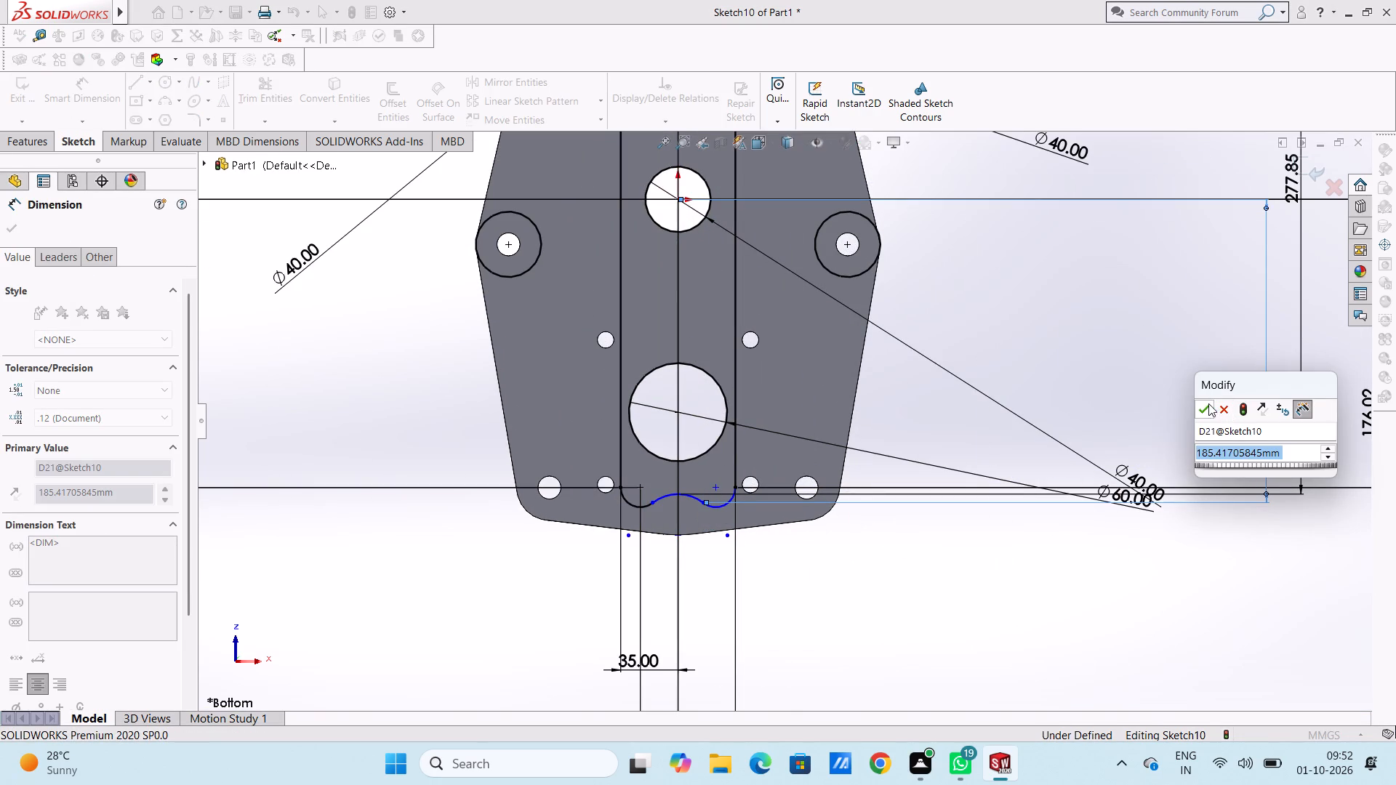
click(1208, 403)
click(1131, 371)
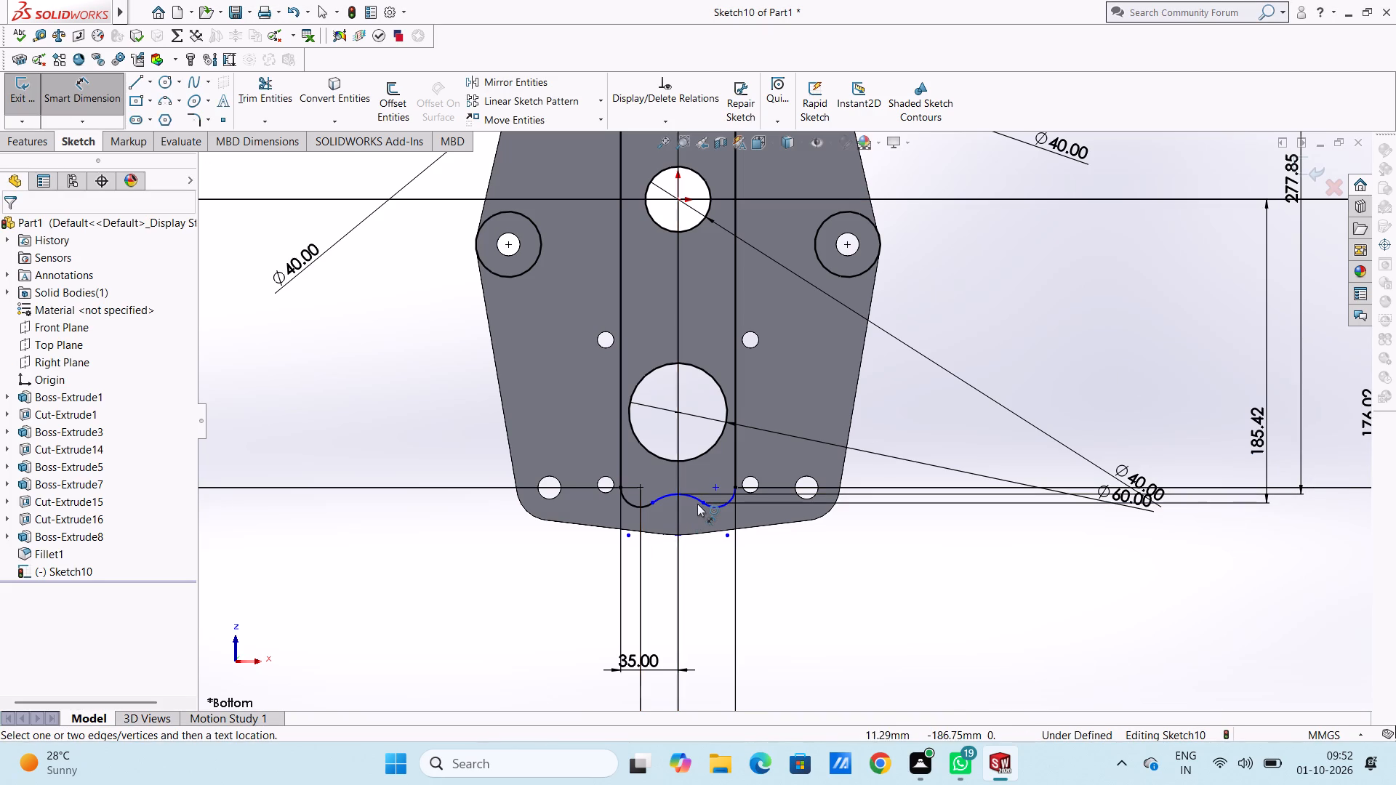
Add a horizontal dimension below the plate from the origin to the bottom concave arc's right endpoint, keeping the drawn value.
click(702, 502)
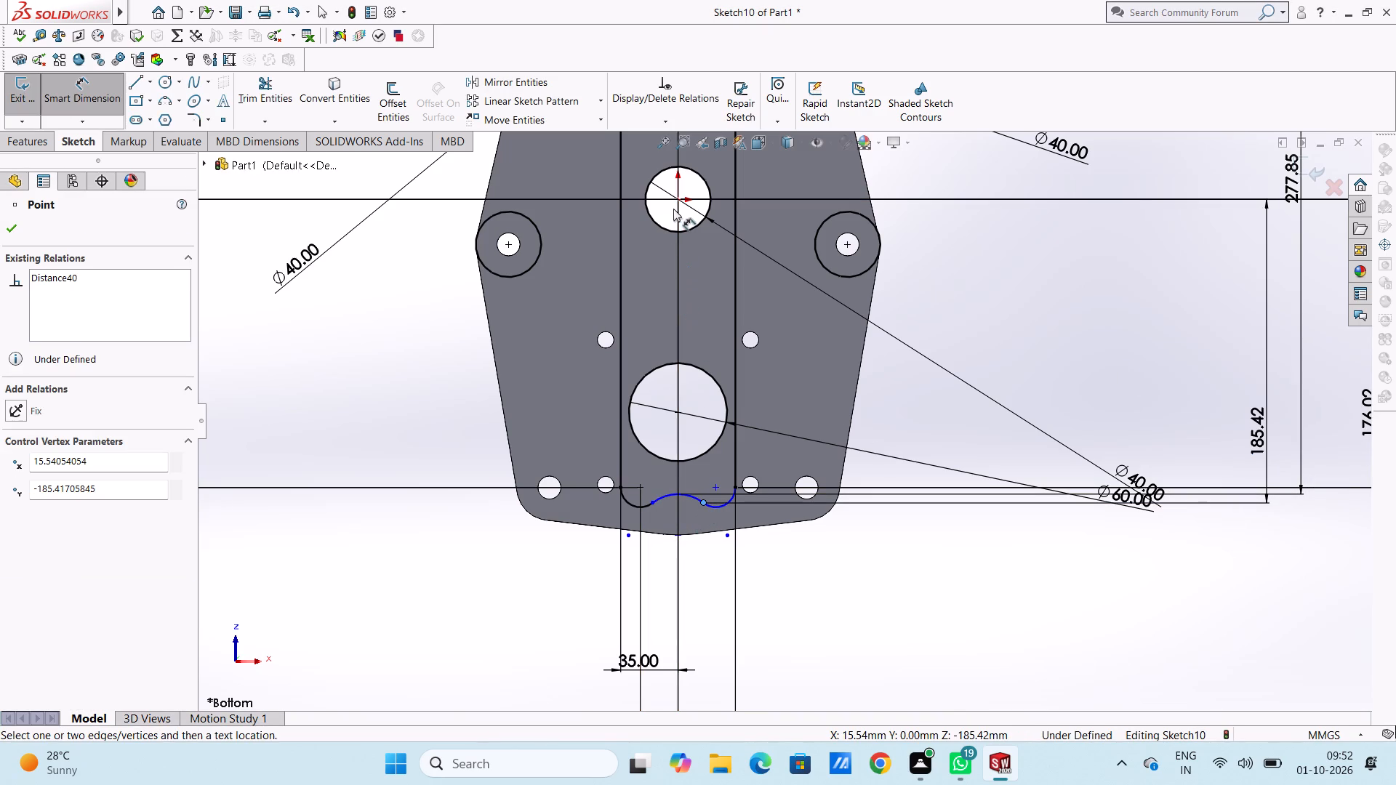
click(678, 199)
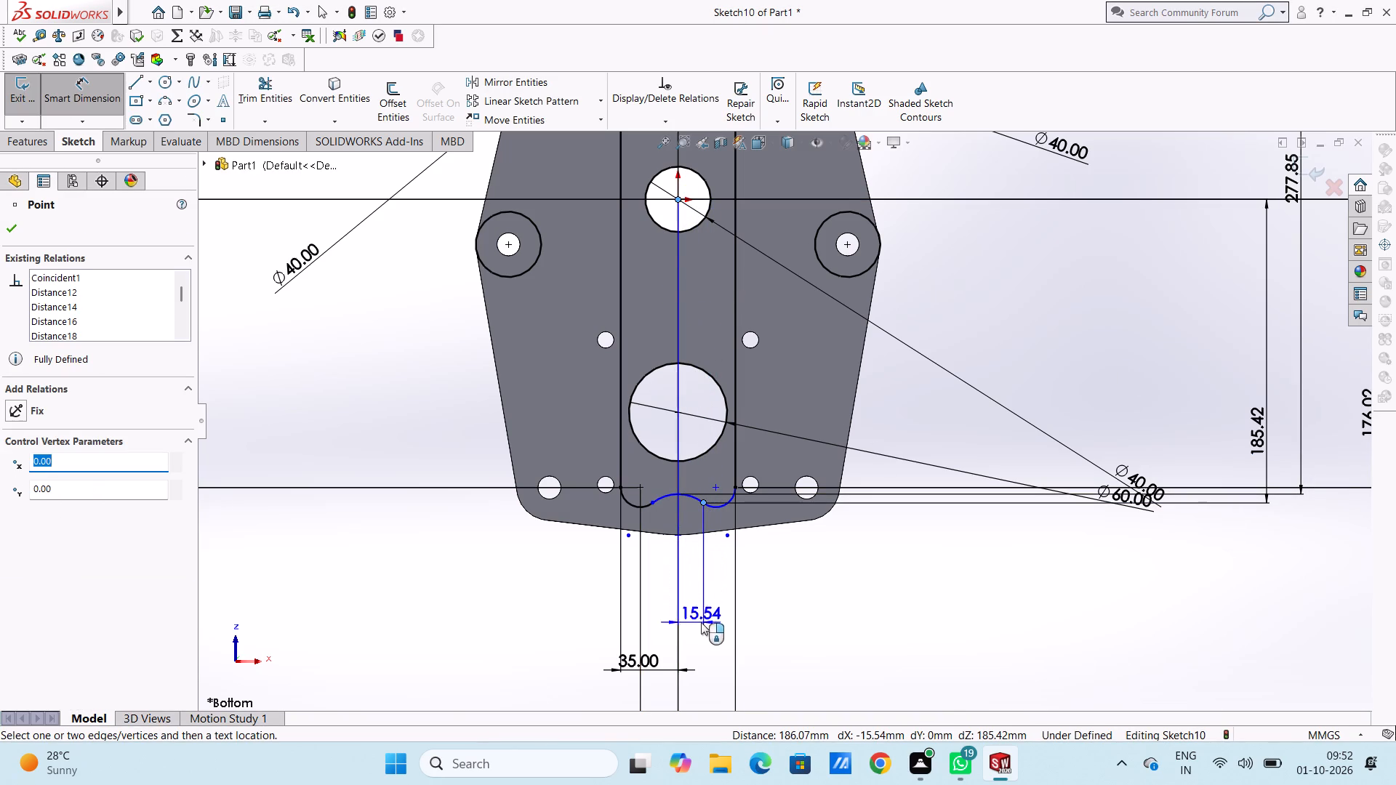
click(691, 636)
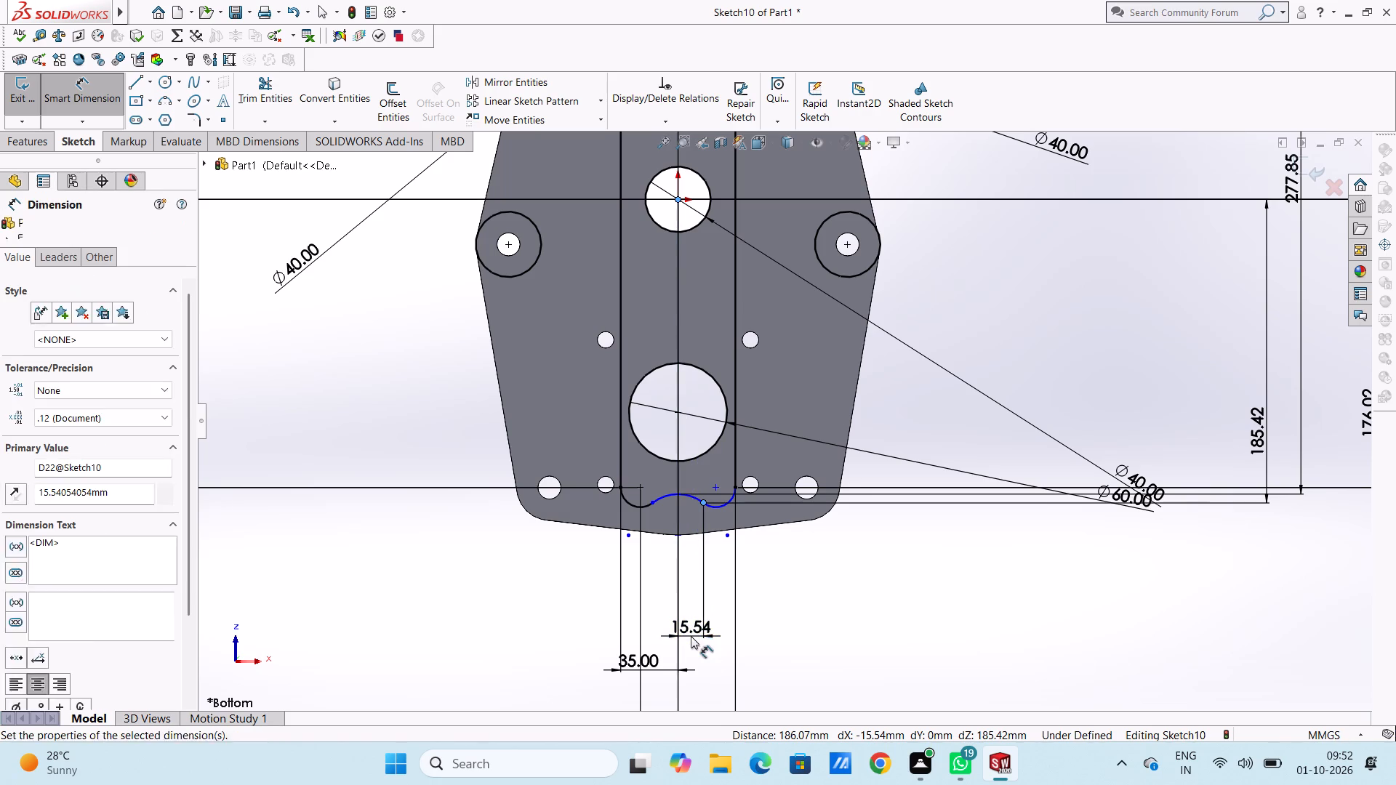
click(634, 611)
click(605, 617)
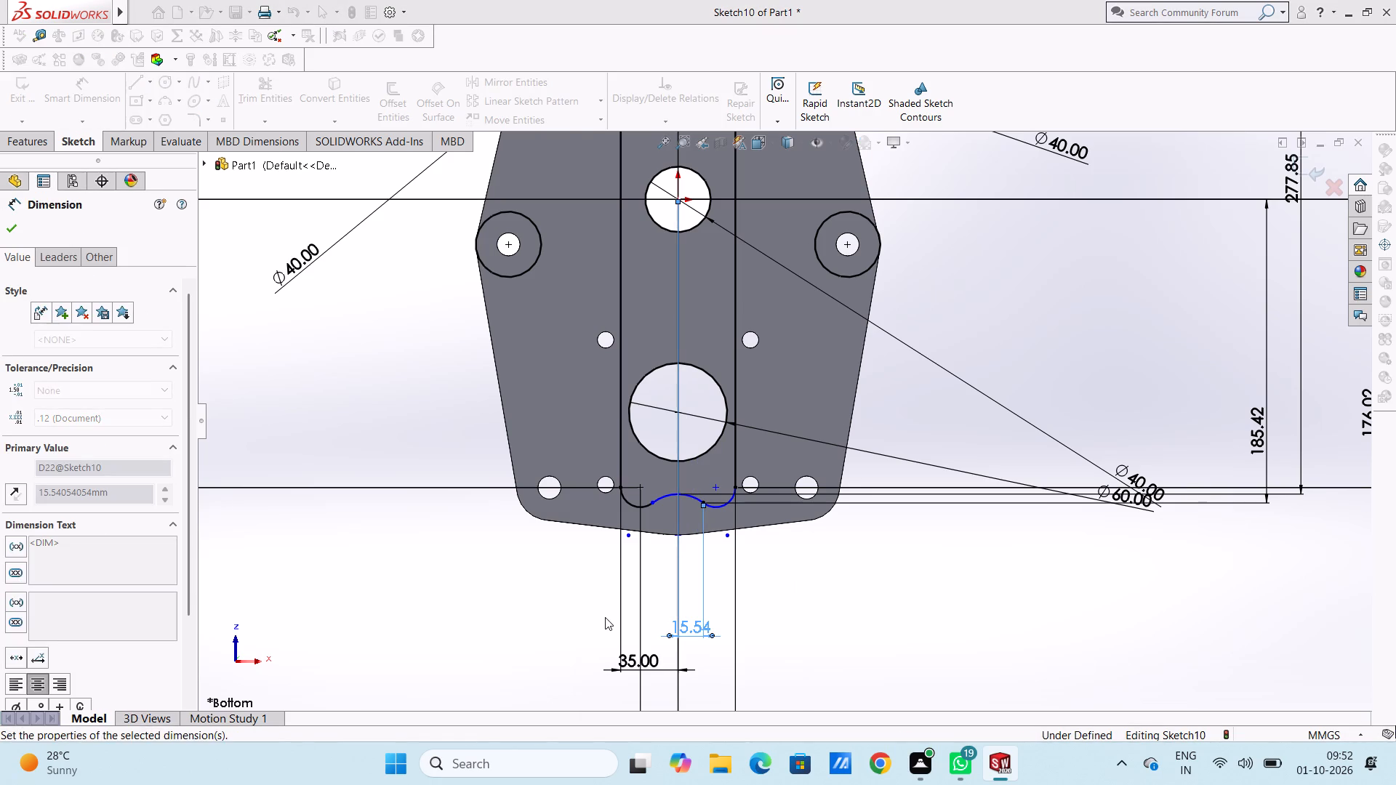
Add a vertical dimension from the origin to the bottom concave arc's left endpoint, keeping the drawn value.
scroll(605, 617, up, 8)
scroll(779, 259, down, 1)
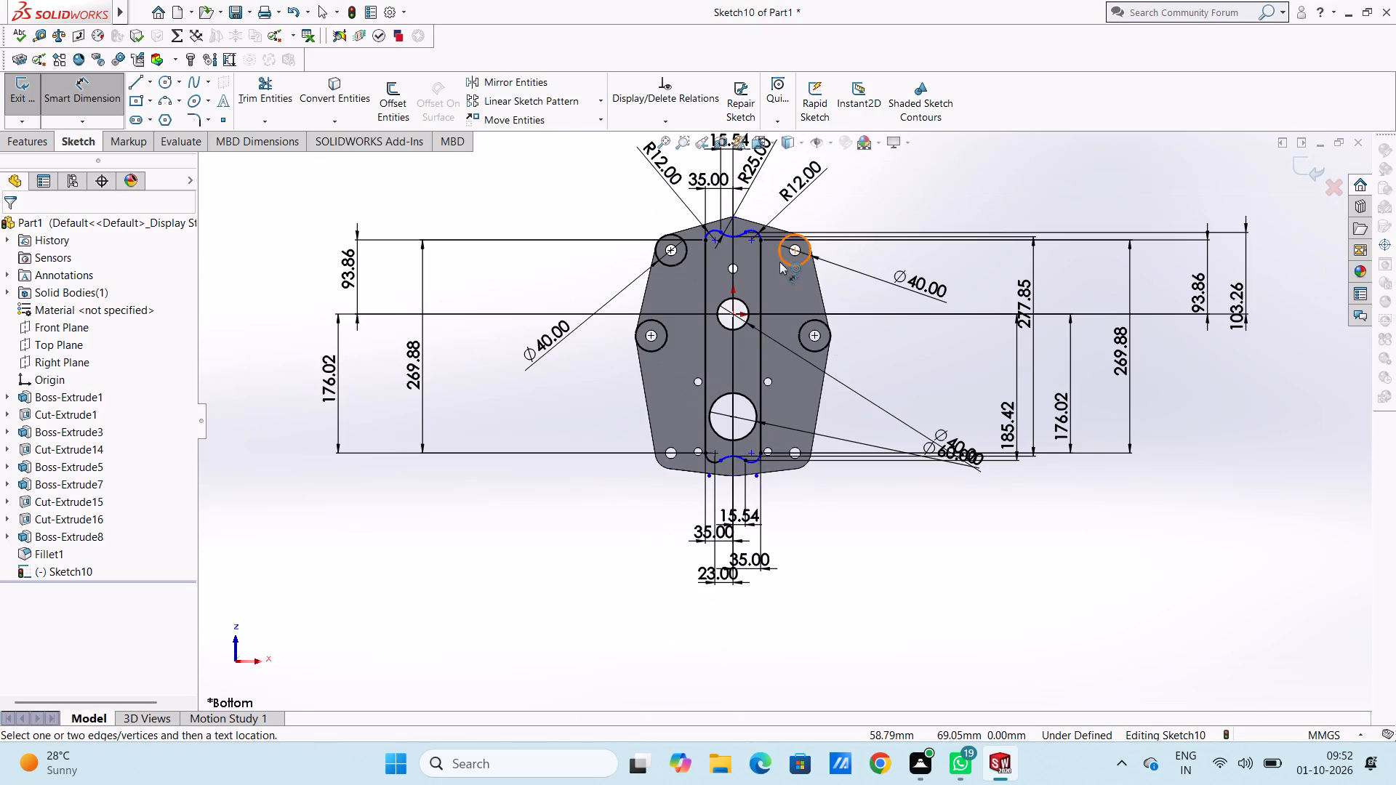
scroll(779, 262, down, 2)
scroll(703, 641, up, 3)
scroll(755, 568, down, 4)
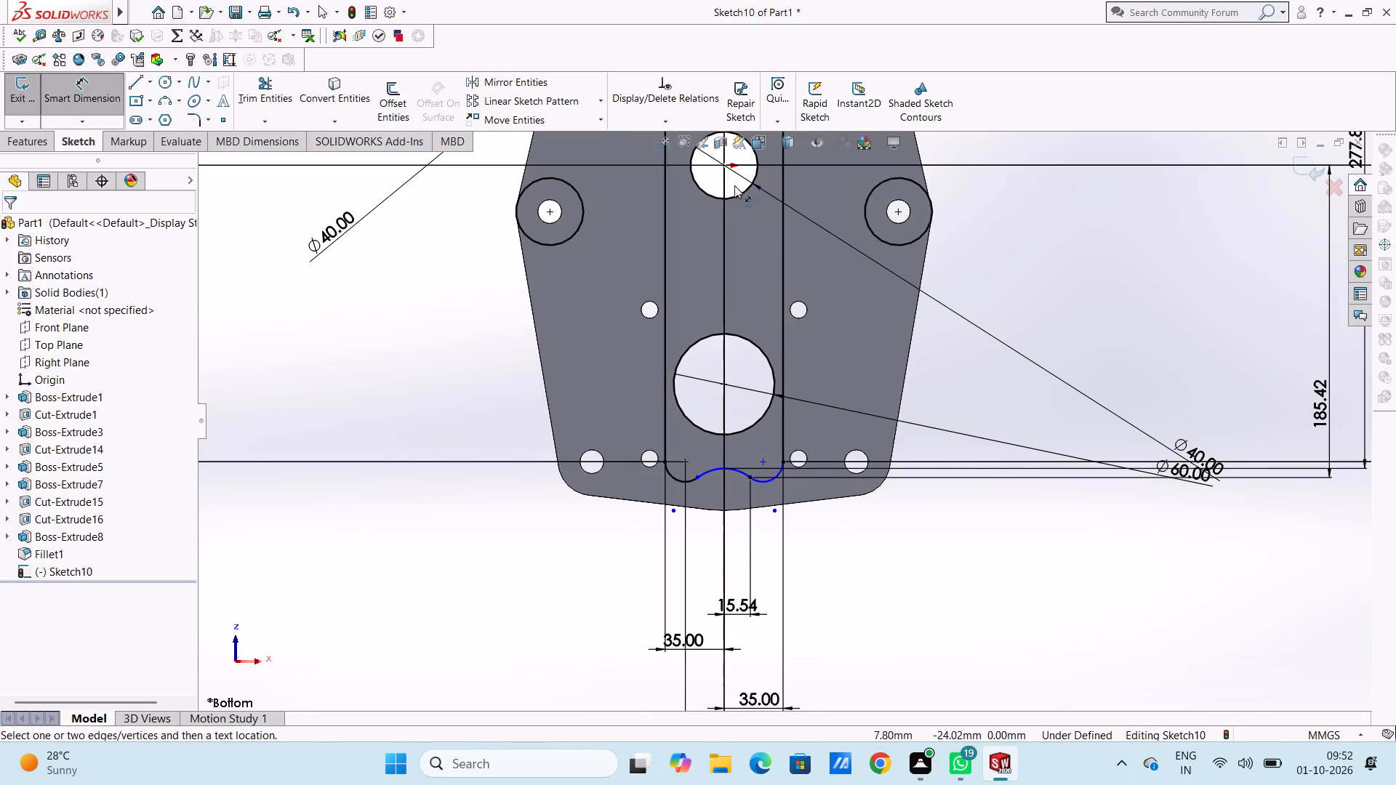
click(723, 166)
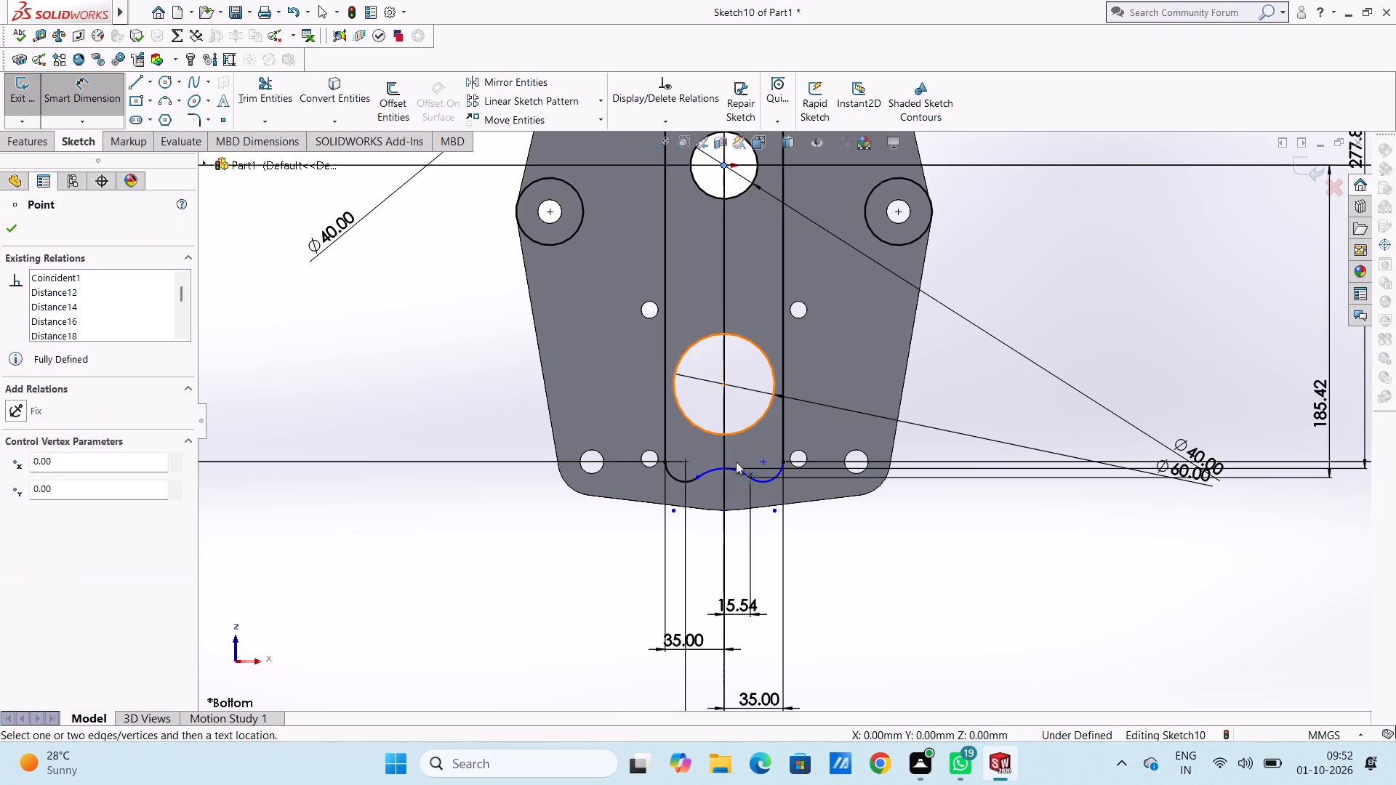
click(698, 479)
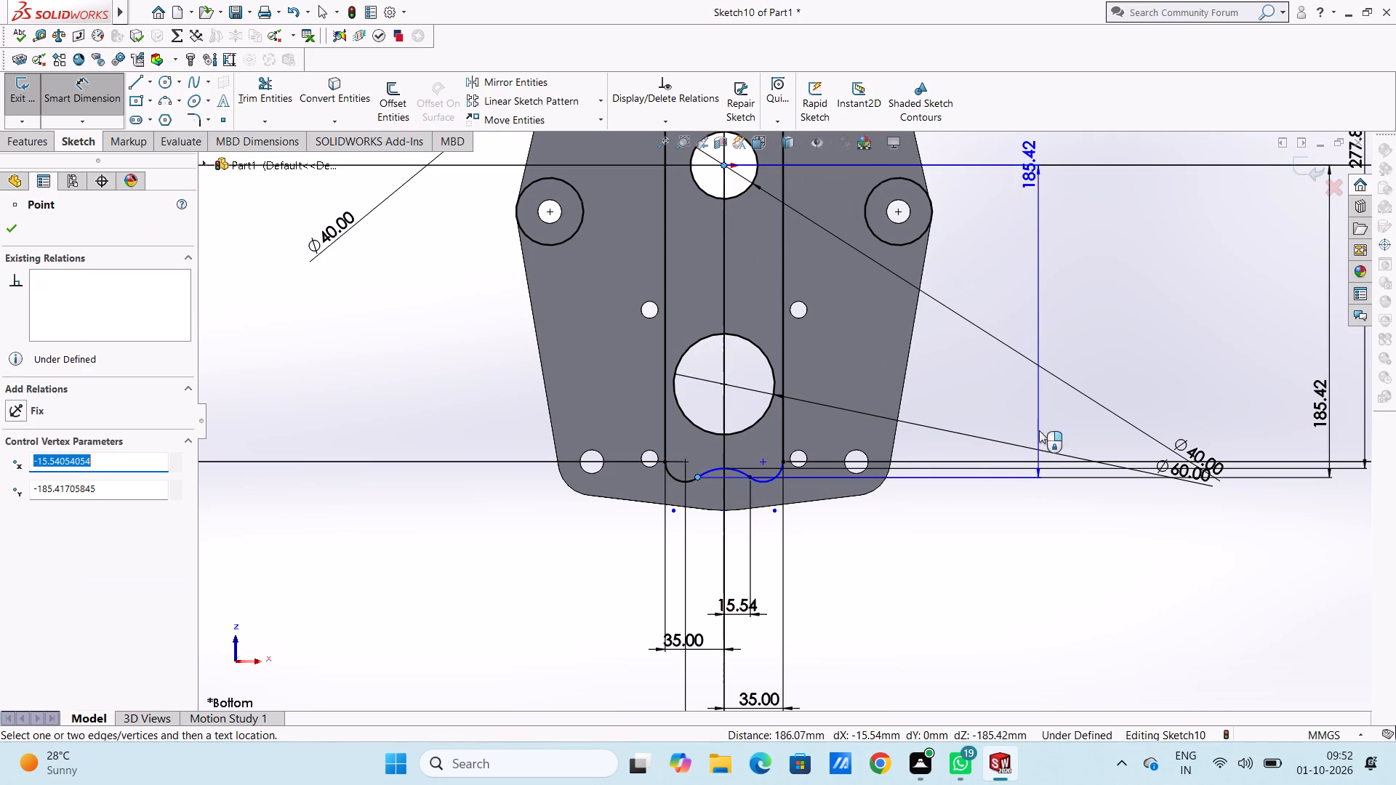
click(1052, 426)
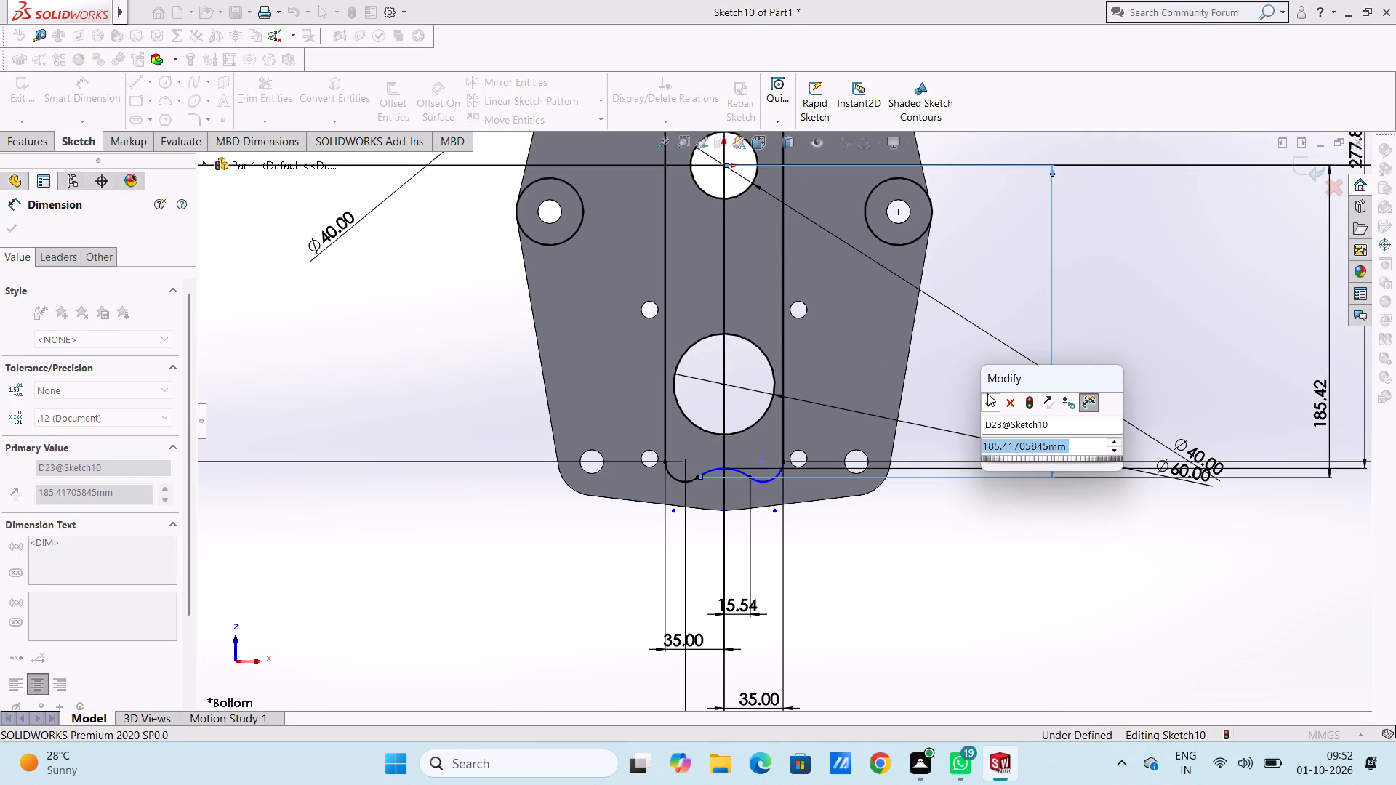
click(987, 393)
click(982, 387)
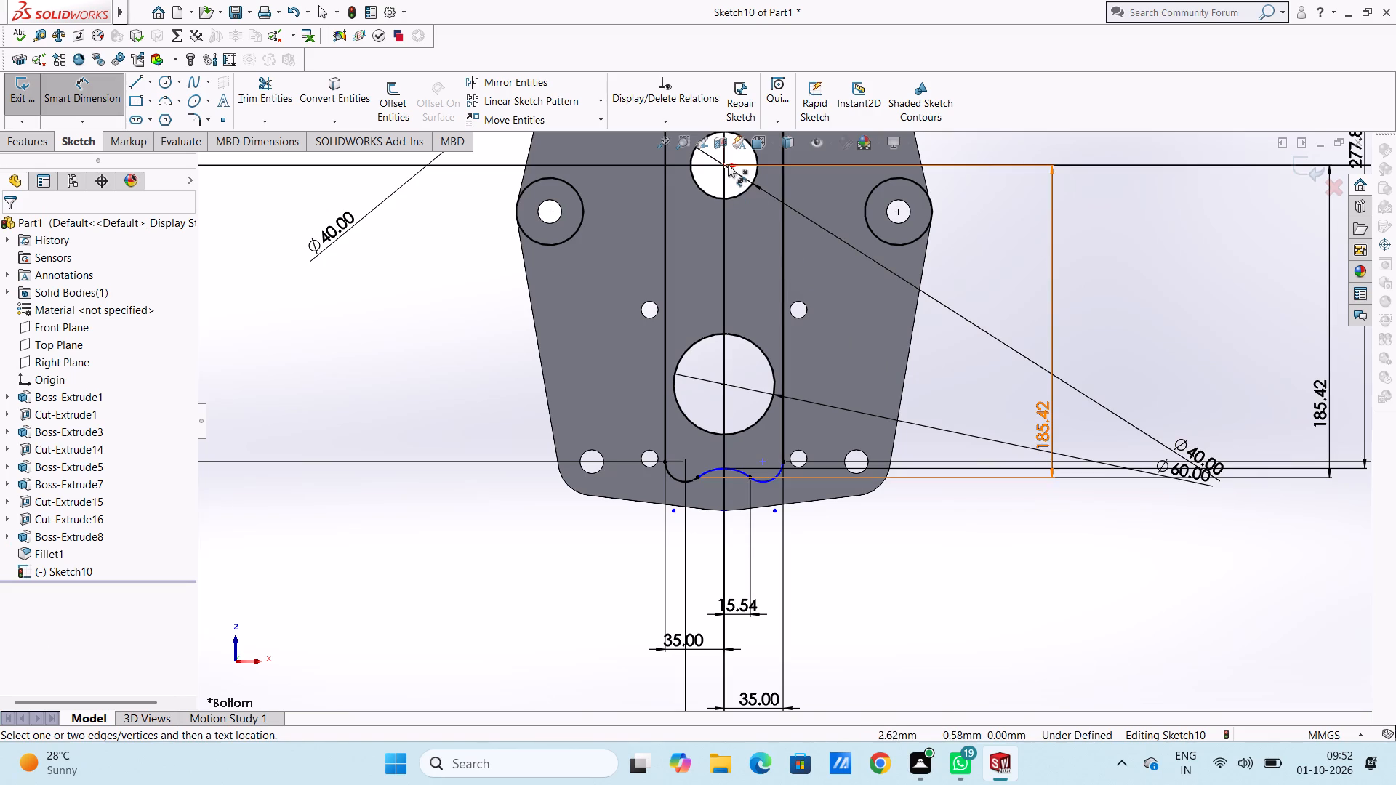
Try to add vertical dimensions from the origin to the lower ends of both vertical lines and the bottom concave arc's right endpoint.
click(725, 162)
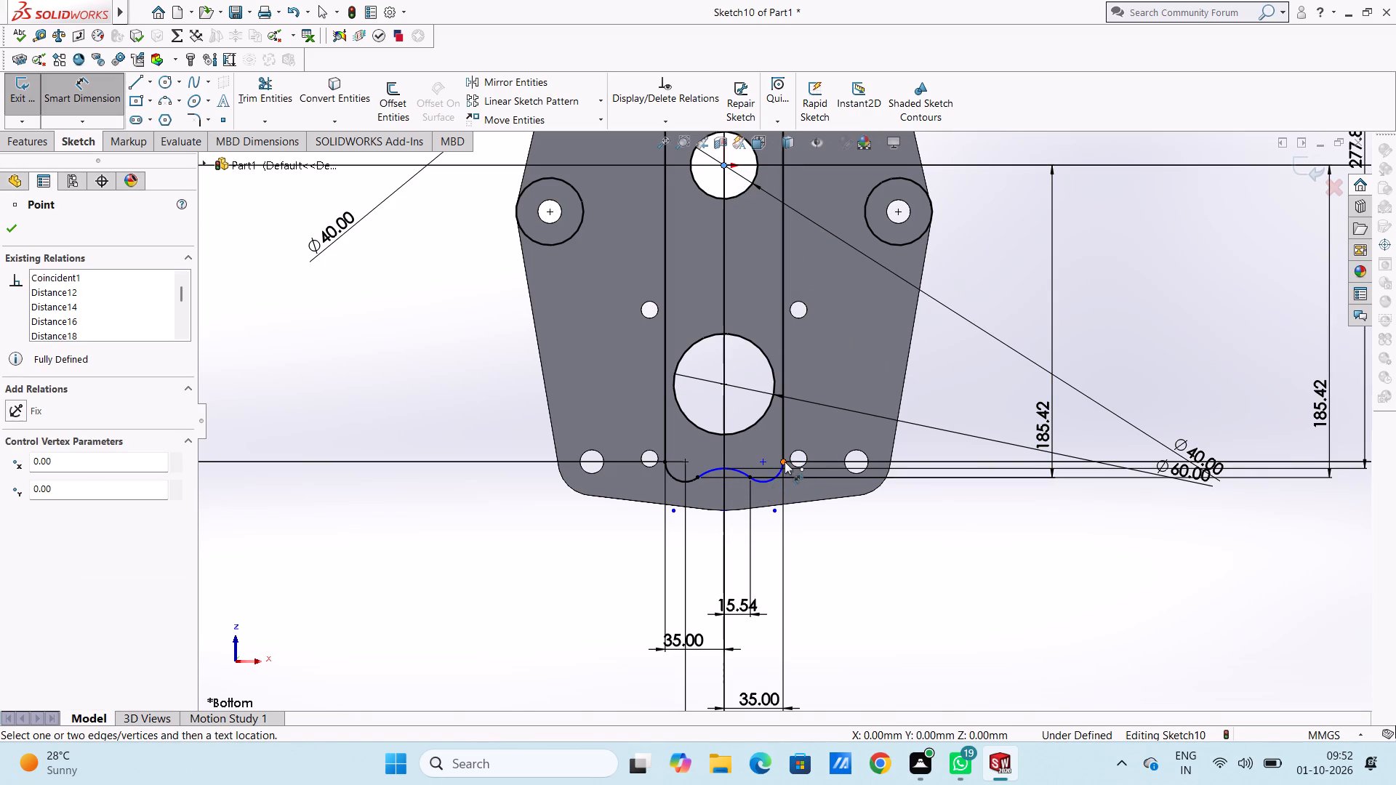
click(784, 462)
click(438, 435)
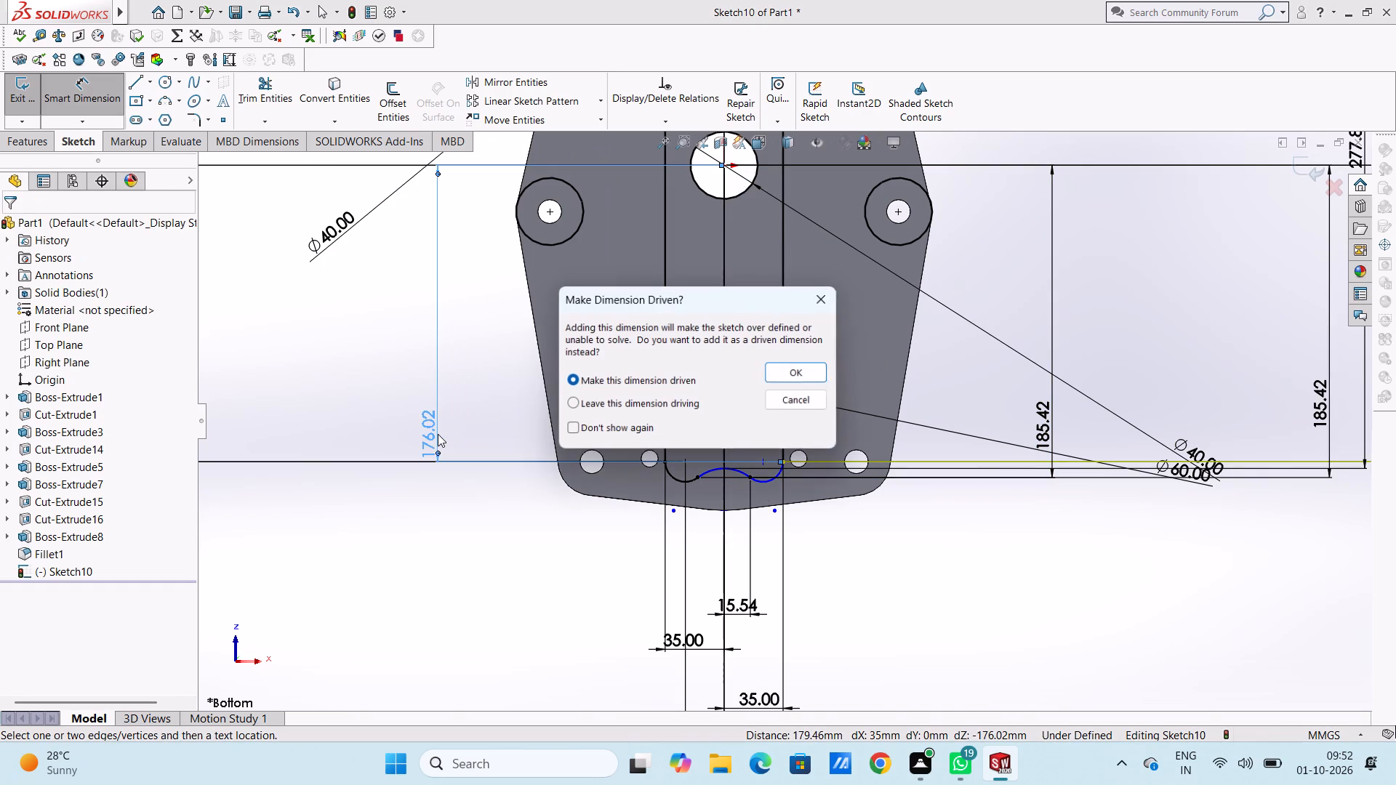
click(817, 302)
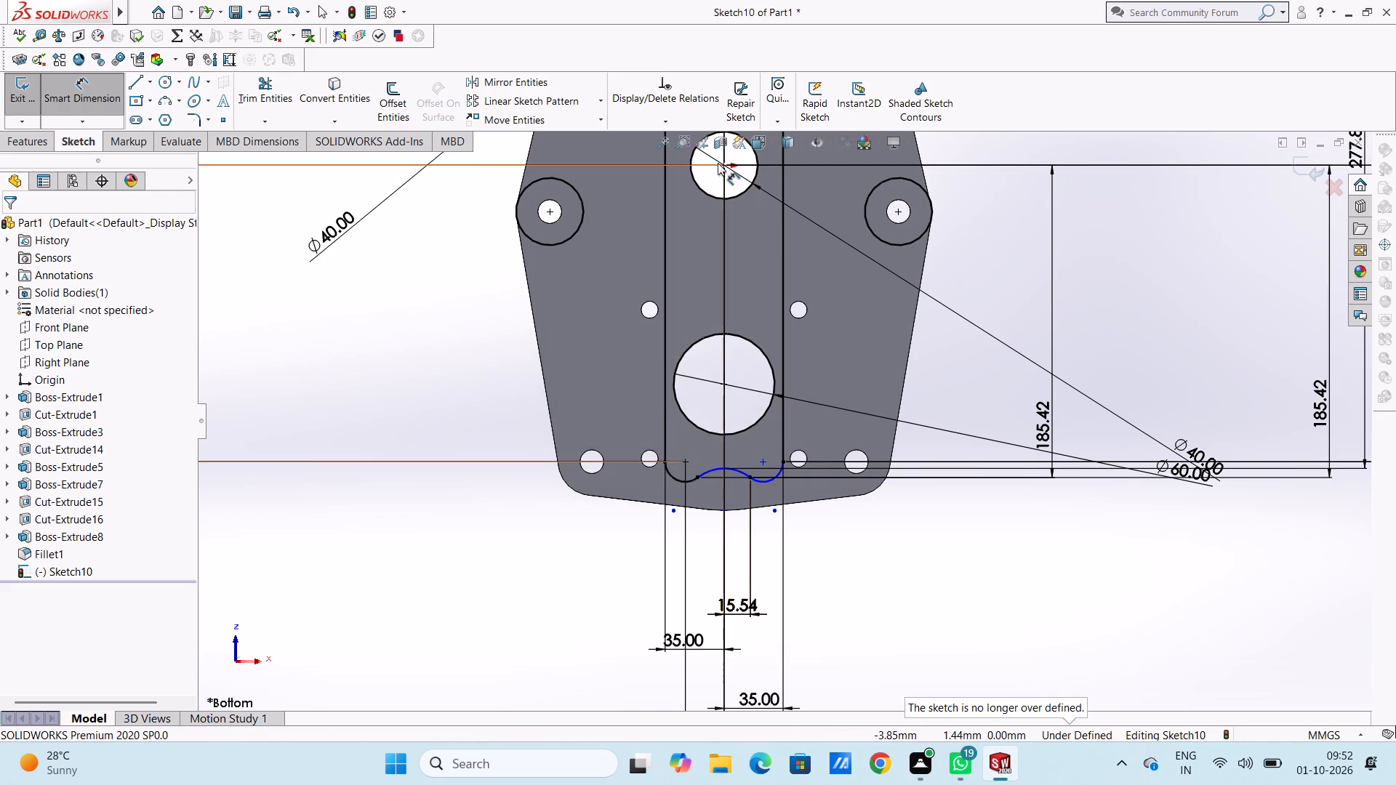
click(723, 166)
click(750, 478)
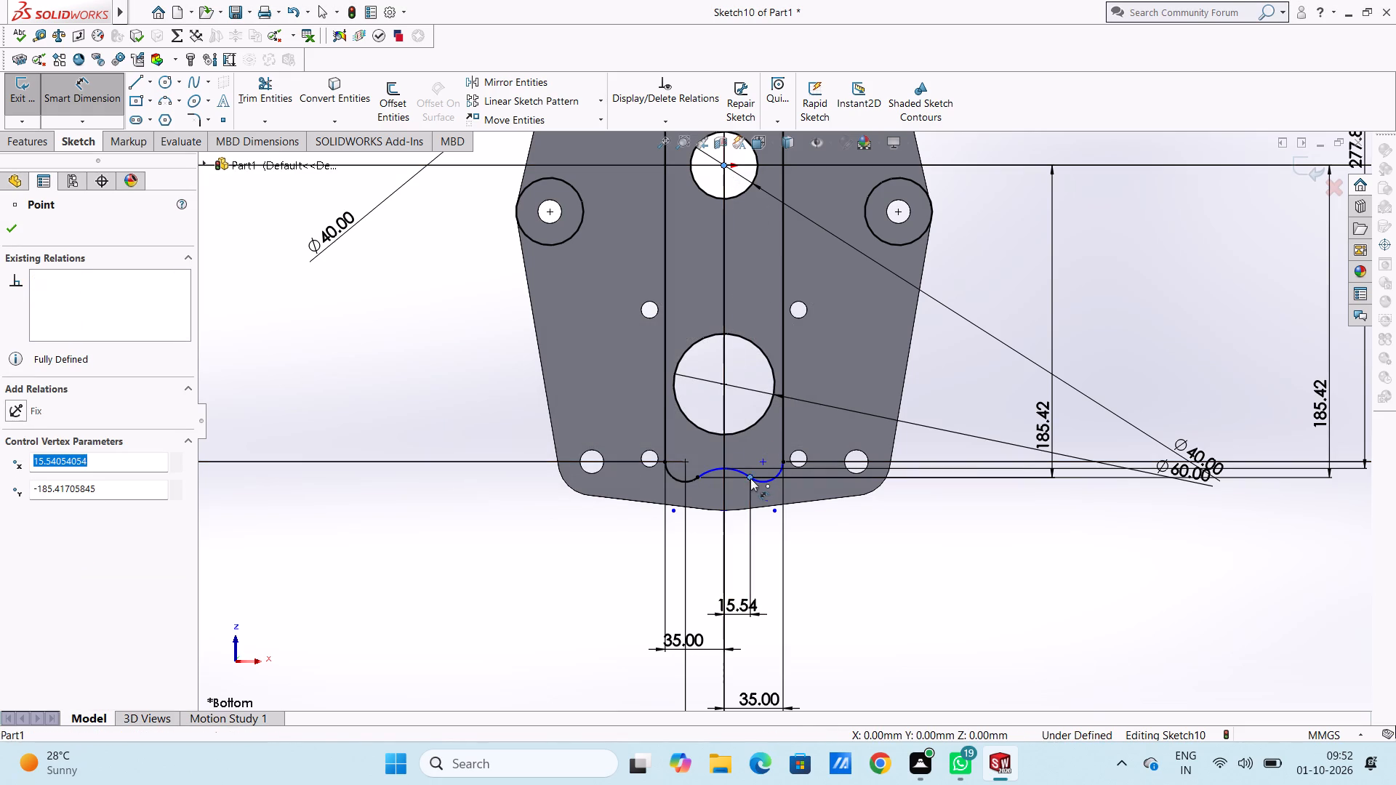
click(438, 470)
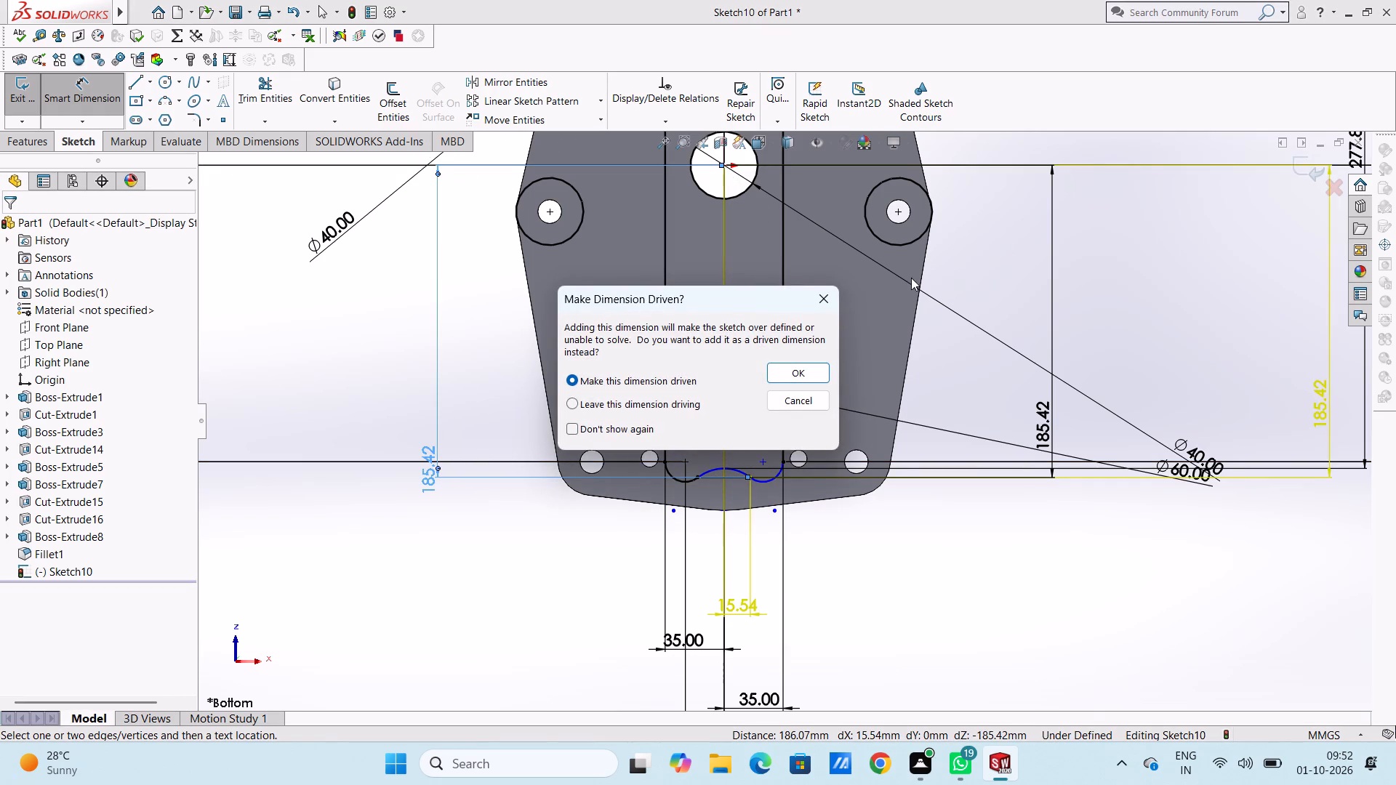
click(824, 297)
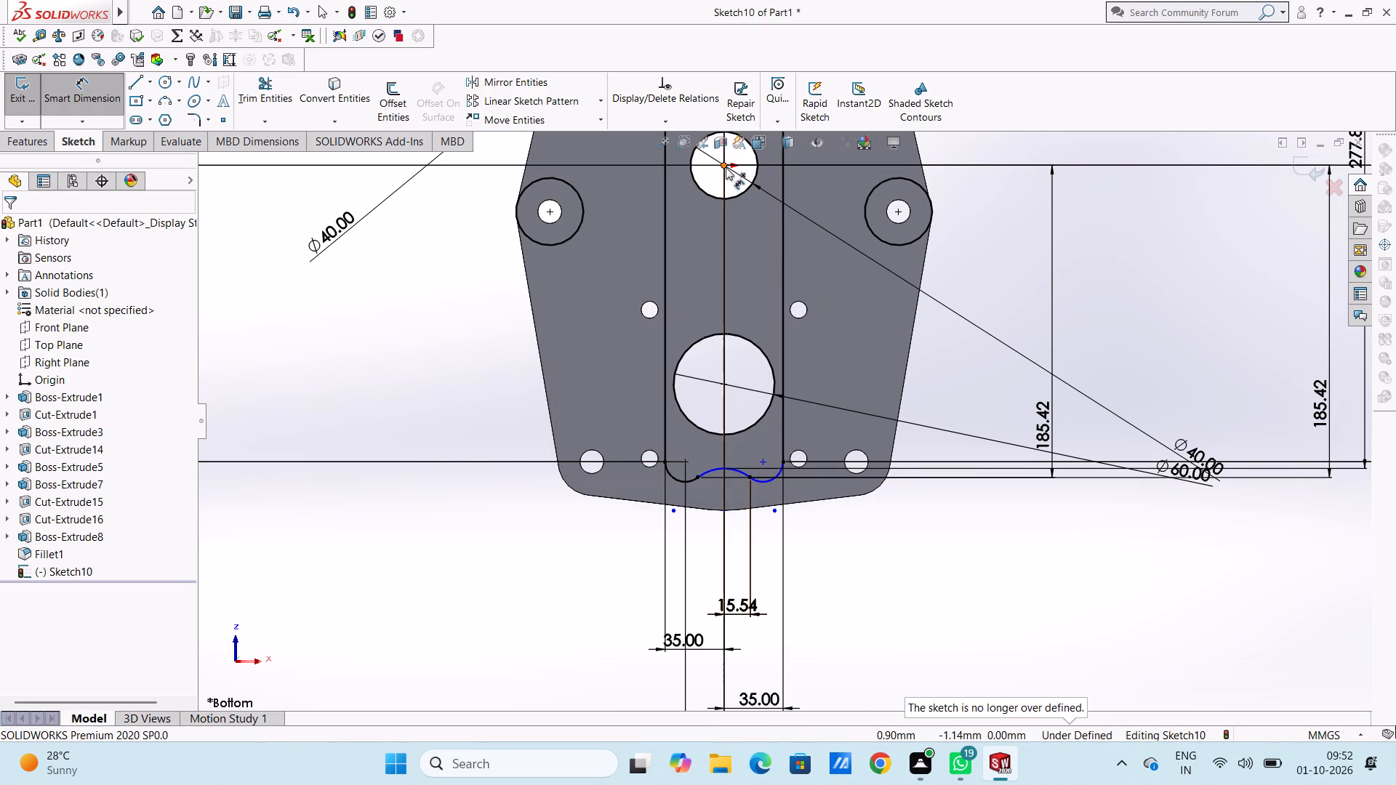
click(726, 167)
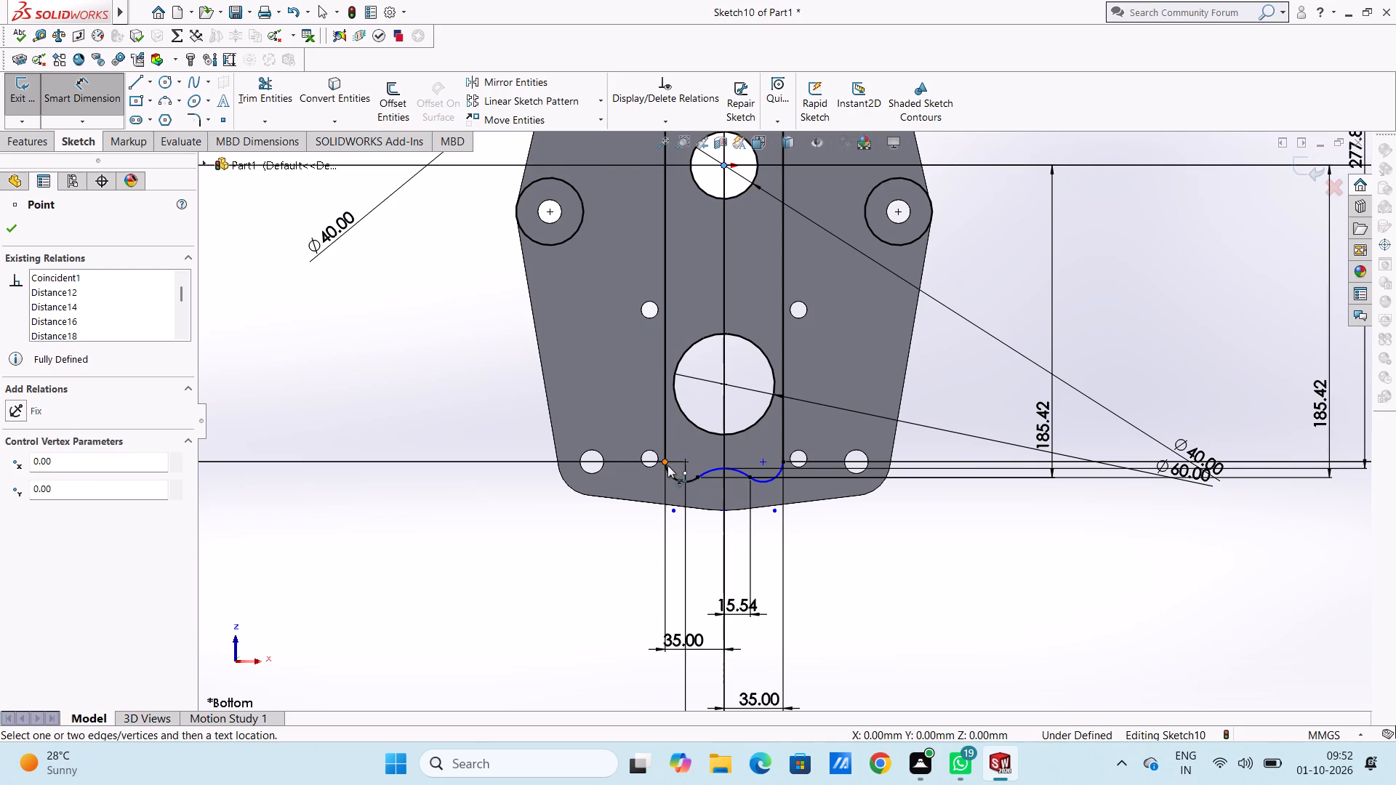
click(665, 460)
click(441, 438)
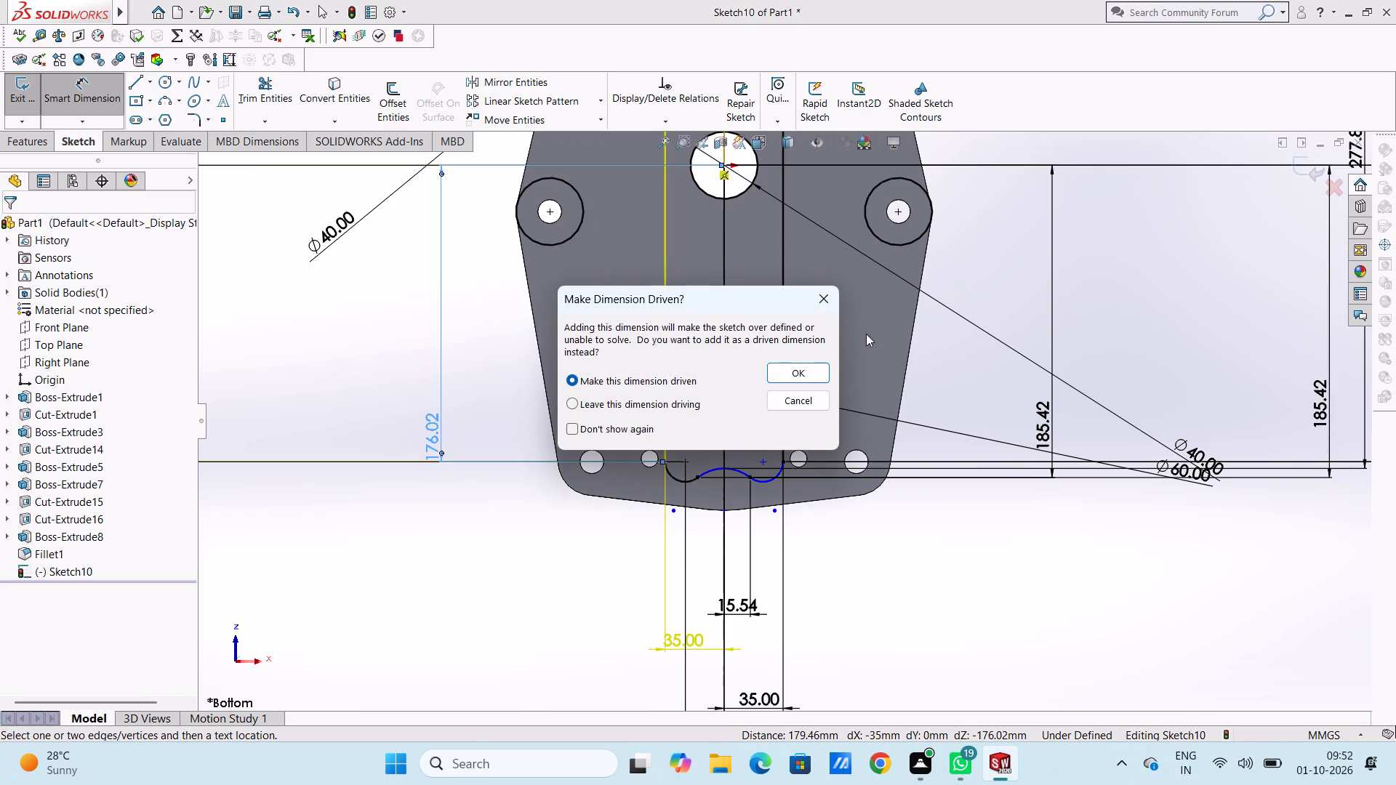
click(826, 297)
Add a vertical dimension from the origin to the center of the profile's bottom right corner arc, keeping the drawn value.
scroll(884, 607, up, 2)
scroll(849, 588, down, 1)
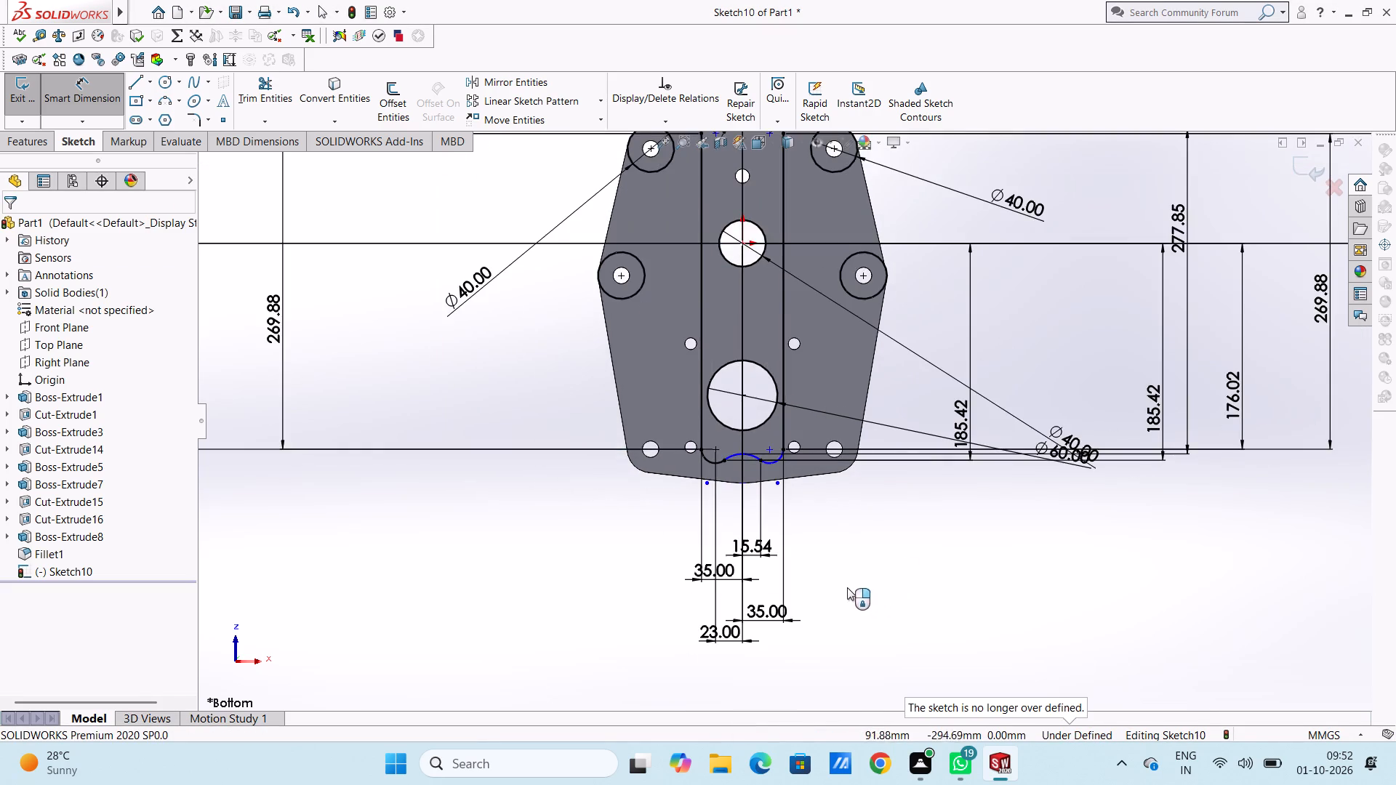
scroll(847, 587, down, 2)
scroll(766, 292, up, 2)
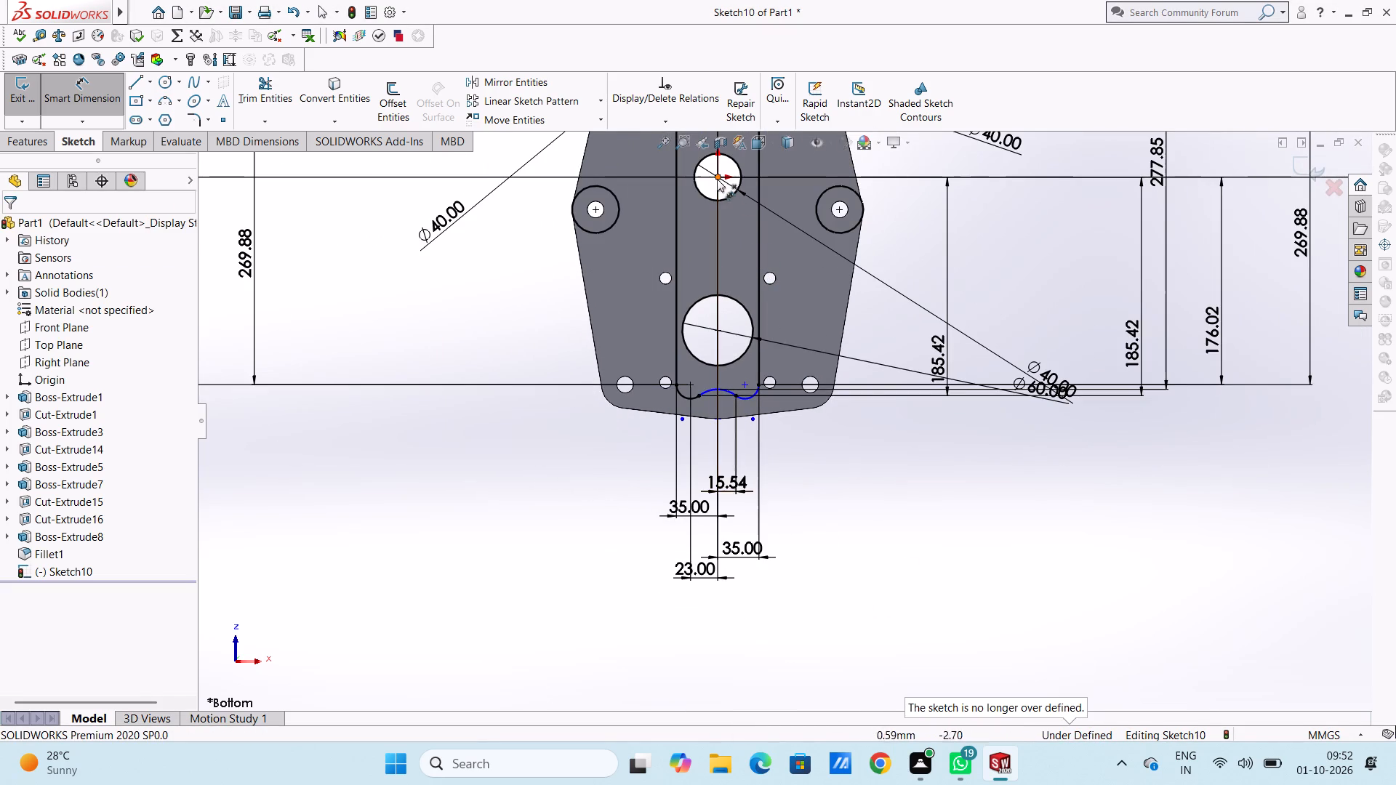
click(715, 177)
click(743, 382)
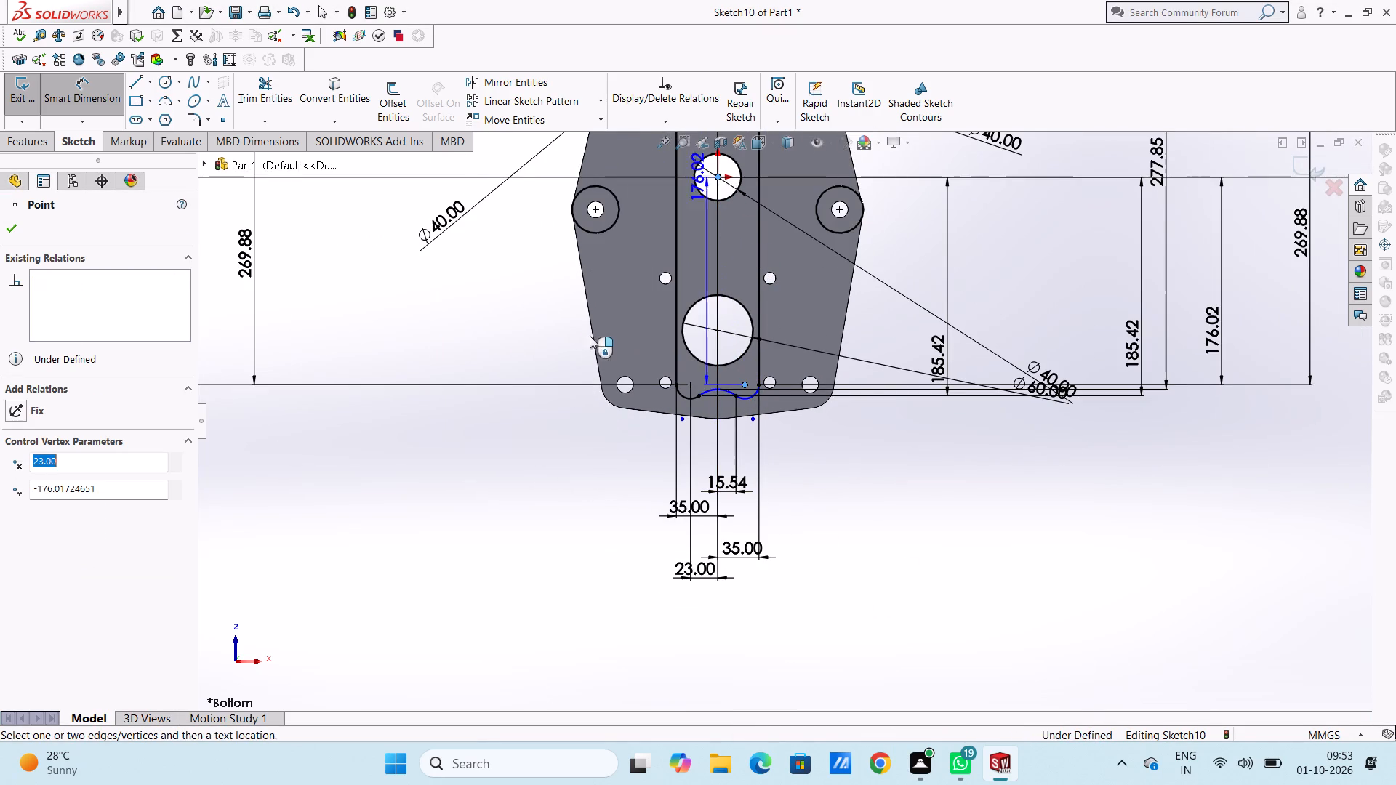
click(458, 308)
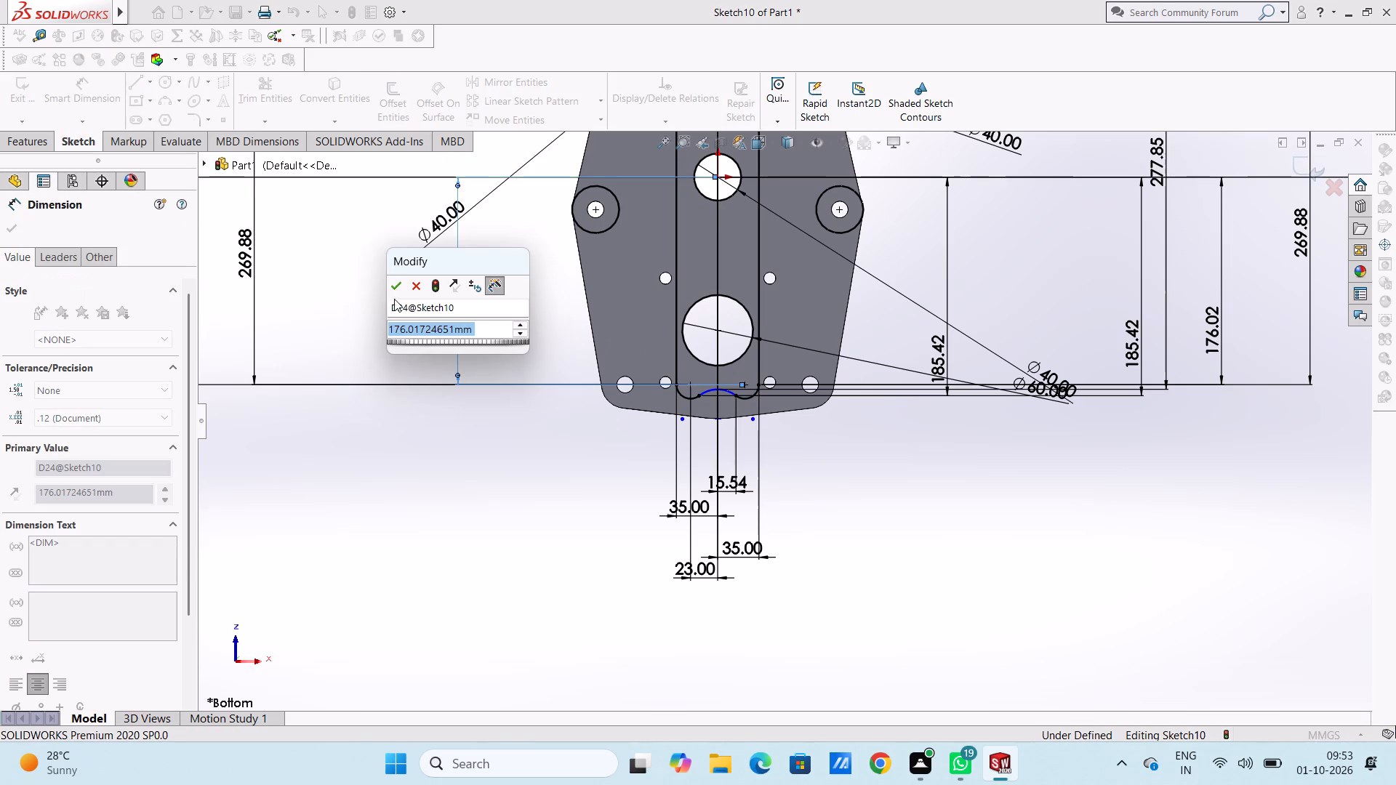
click(393, 286)
click(383, 287)
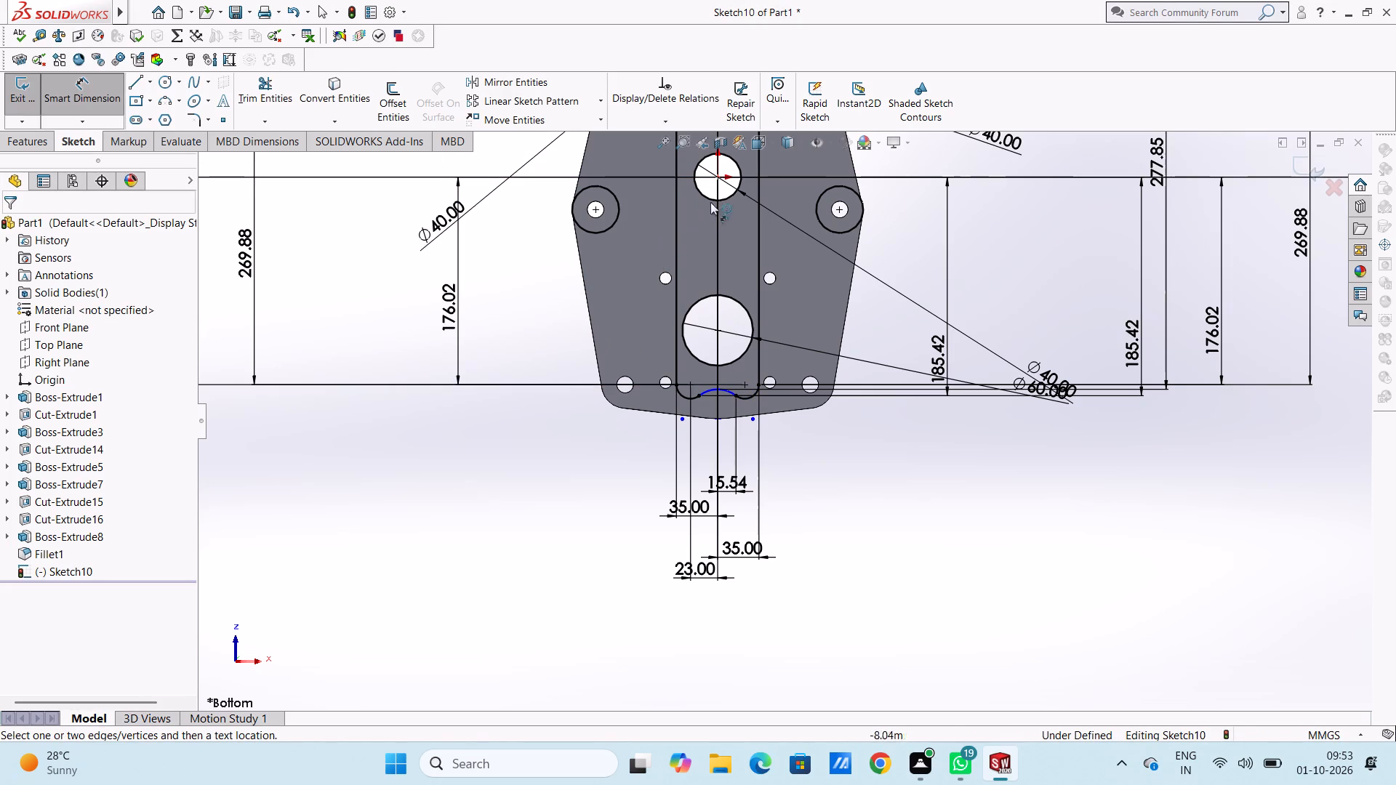
Add a vertical dimension from the origin to the midpoint of the bottom concave arc, keeping the drawn value.
click(722, 177)
scroll(722, 403, down, 5)
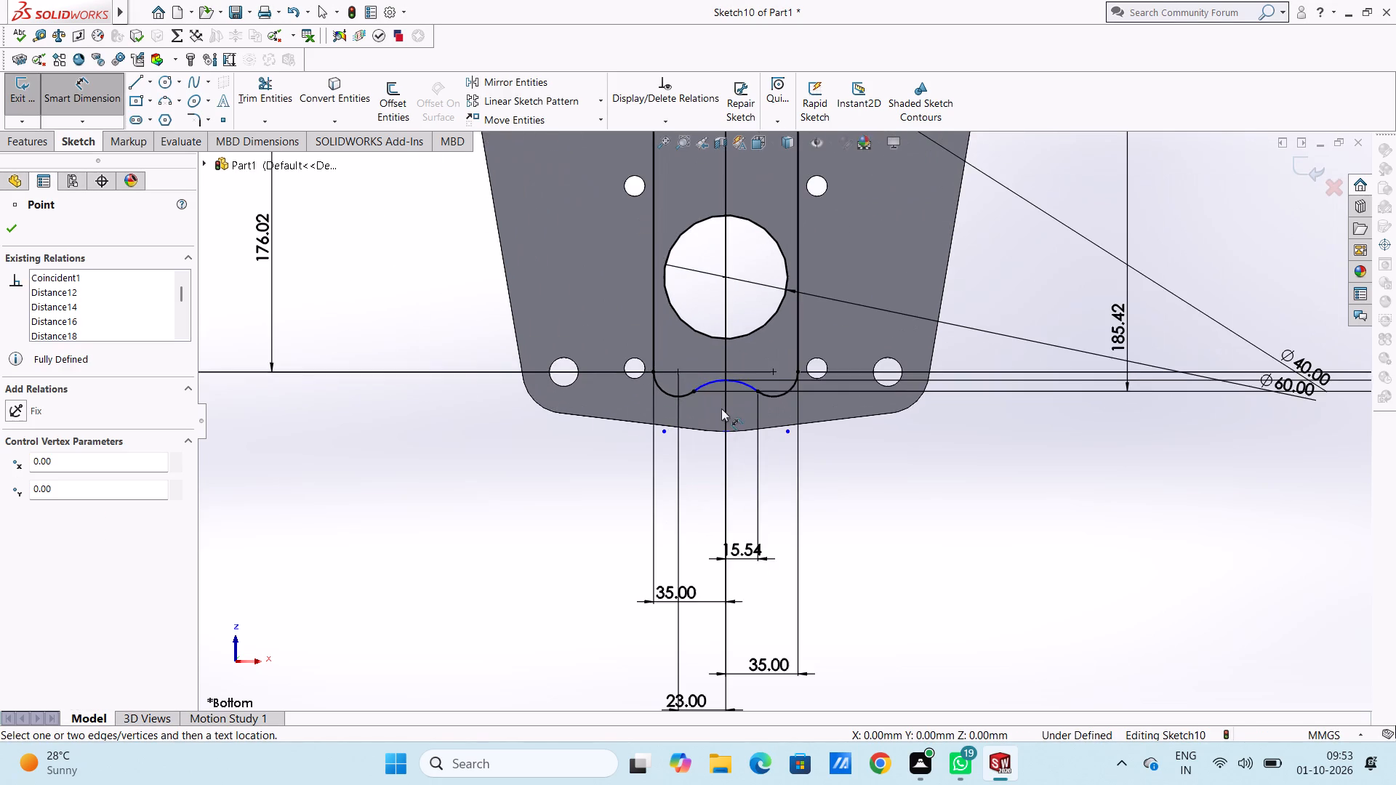
scroll(728, 361, down, 5)
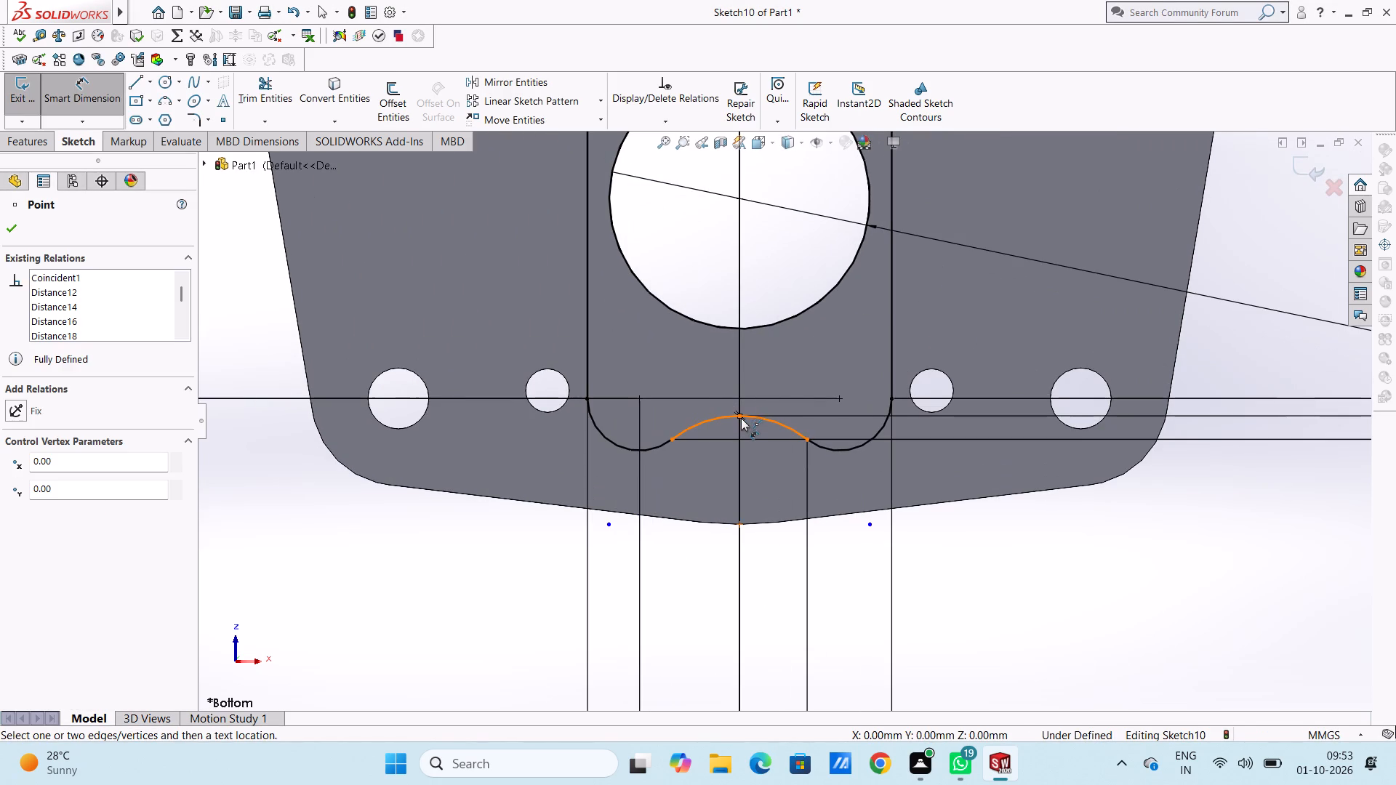
click(739, 414)
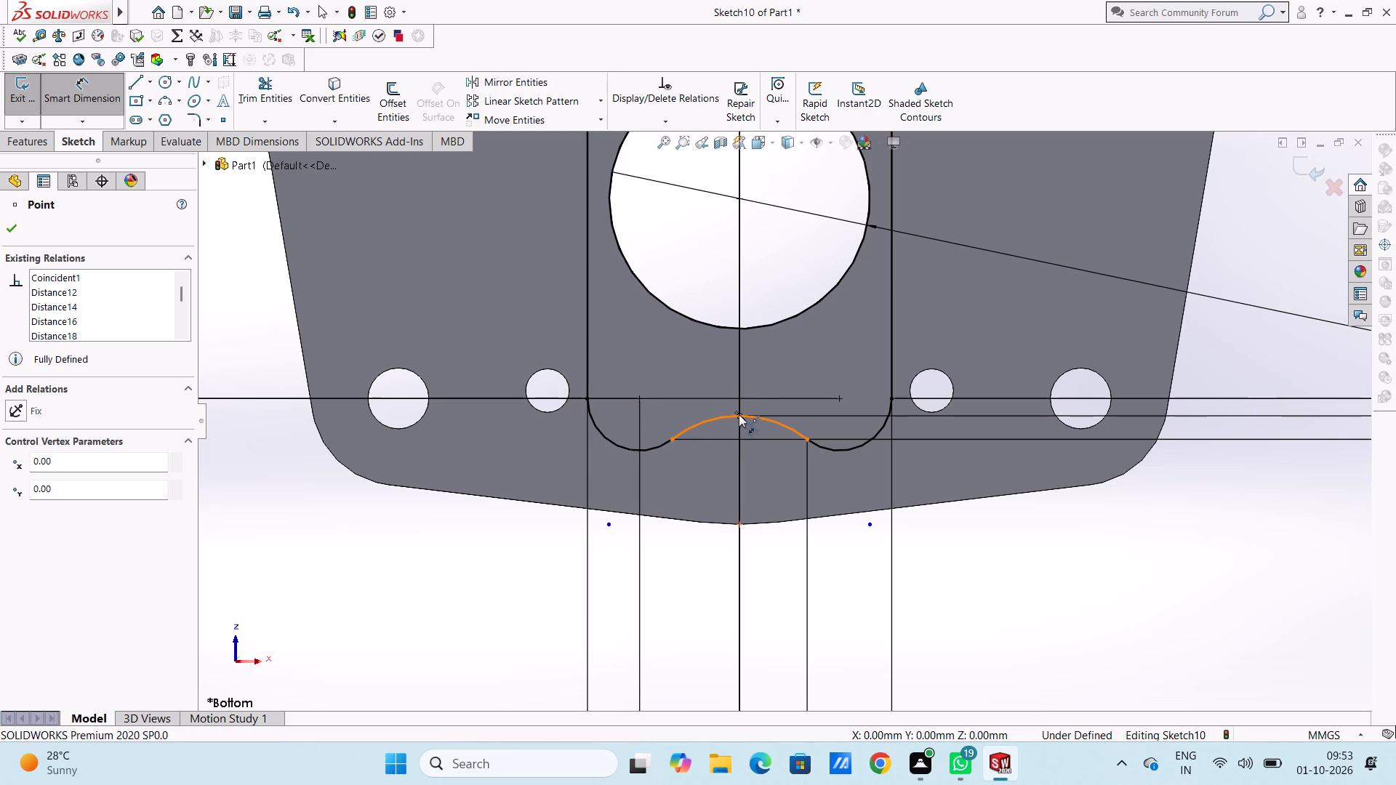
click(688, 295)
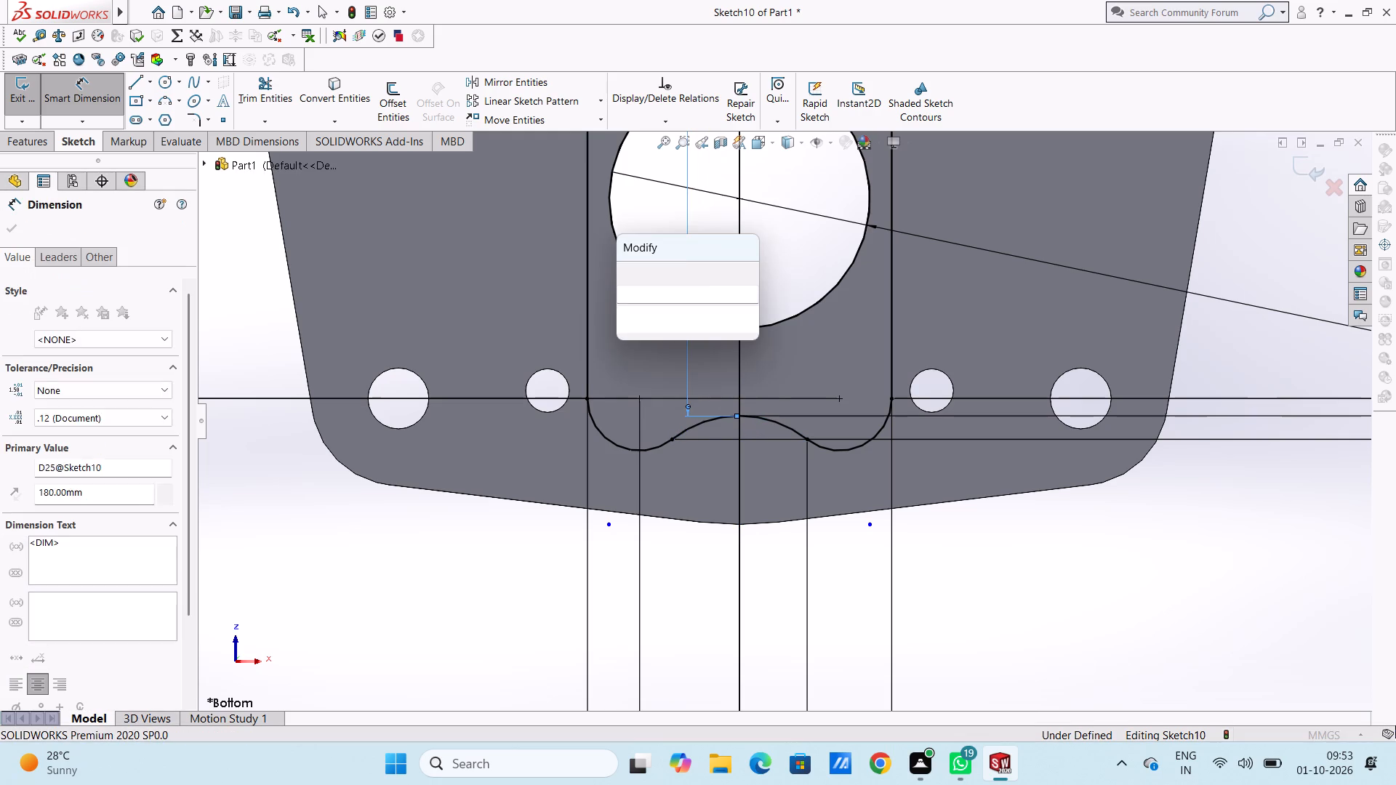
click(626, 268)
click(673, 265)
scroll(673, 265, up, 2)
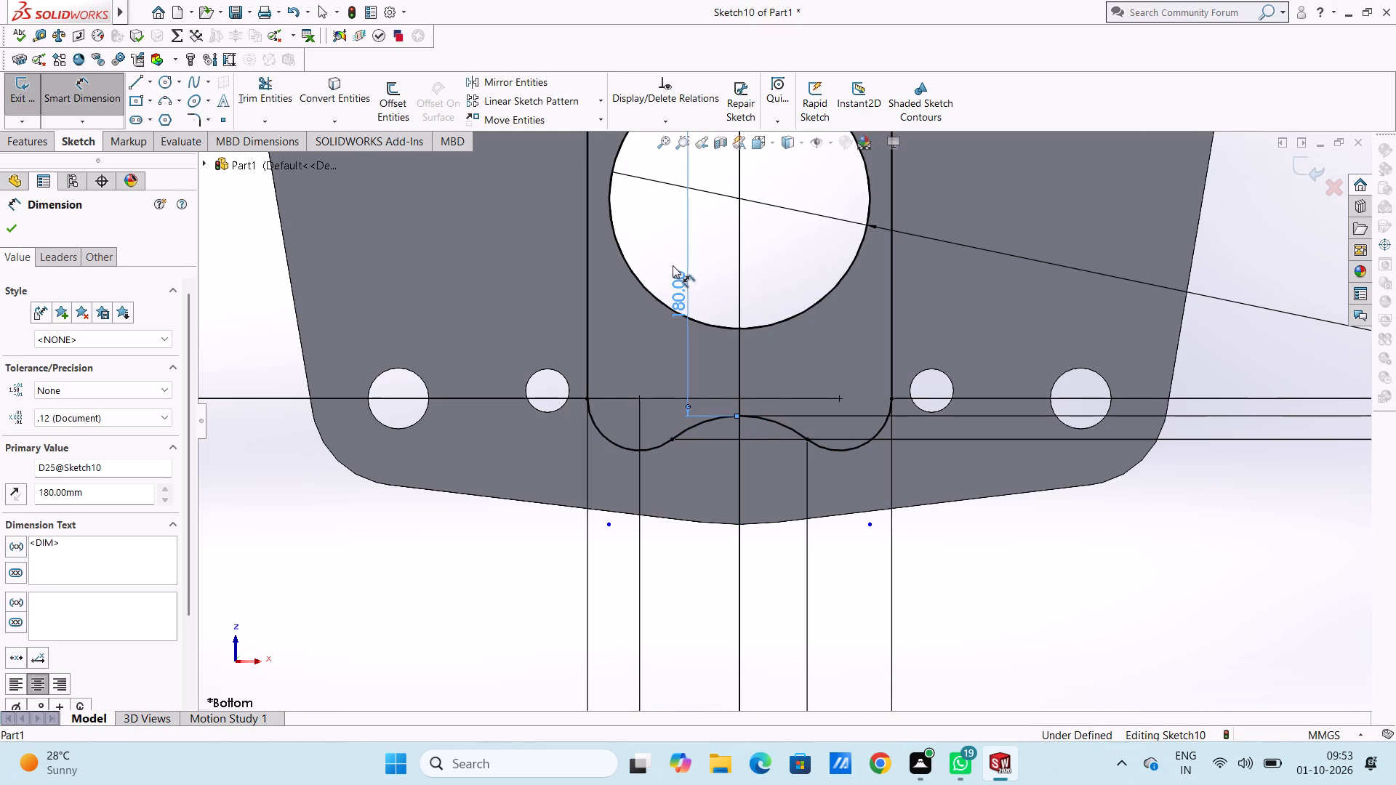
scroll(673, 265, up, 13)
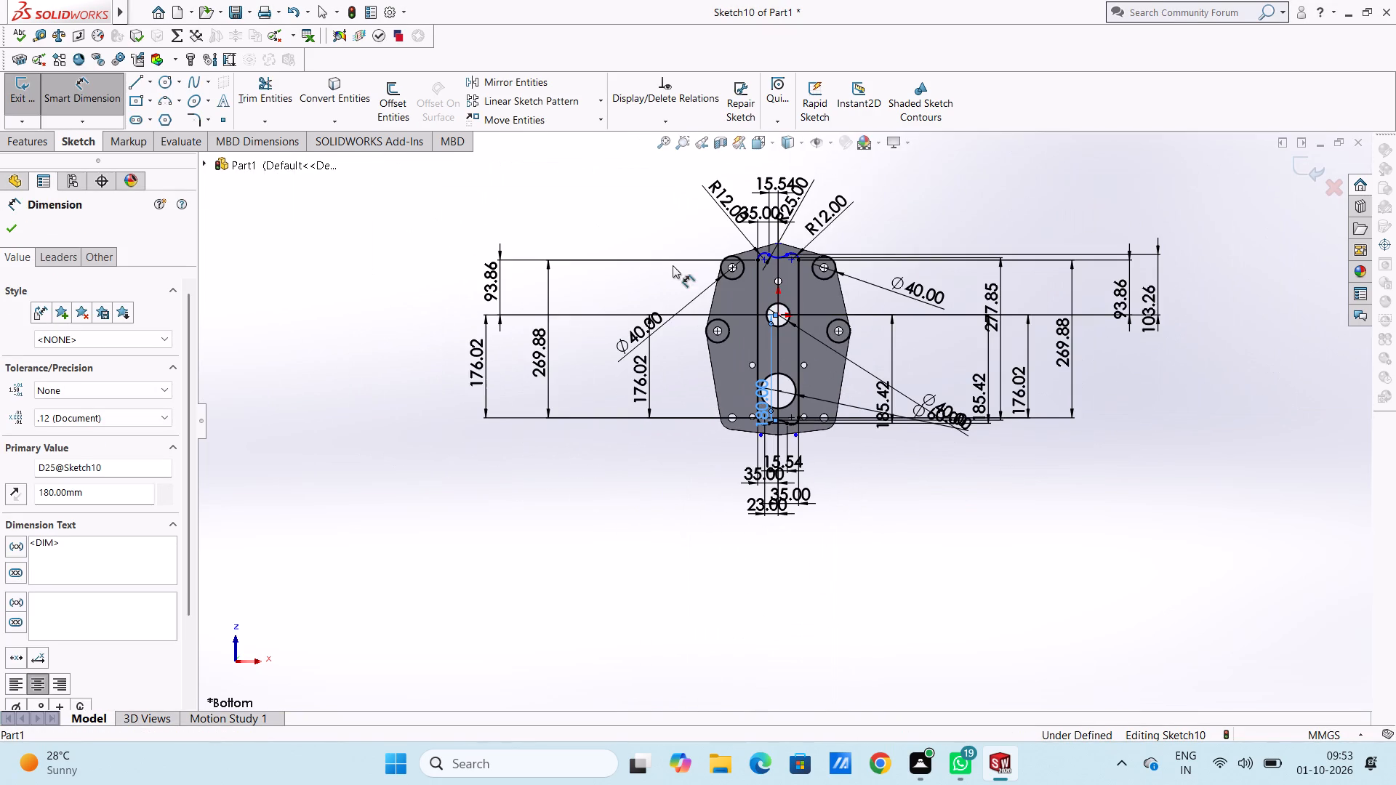
scroll(757, 254, down, 4)
scroll(782, 311, down, 3)
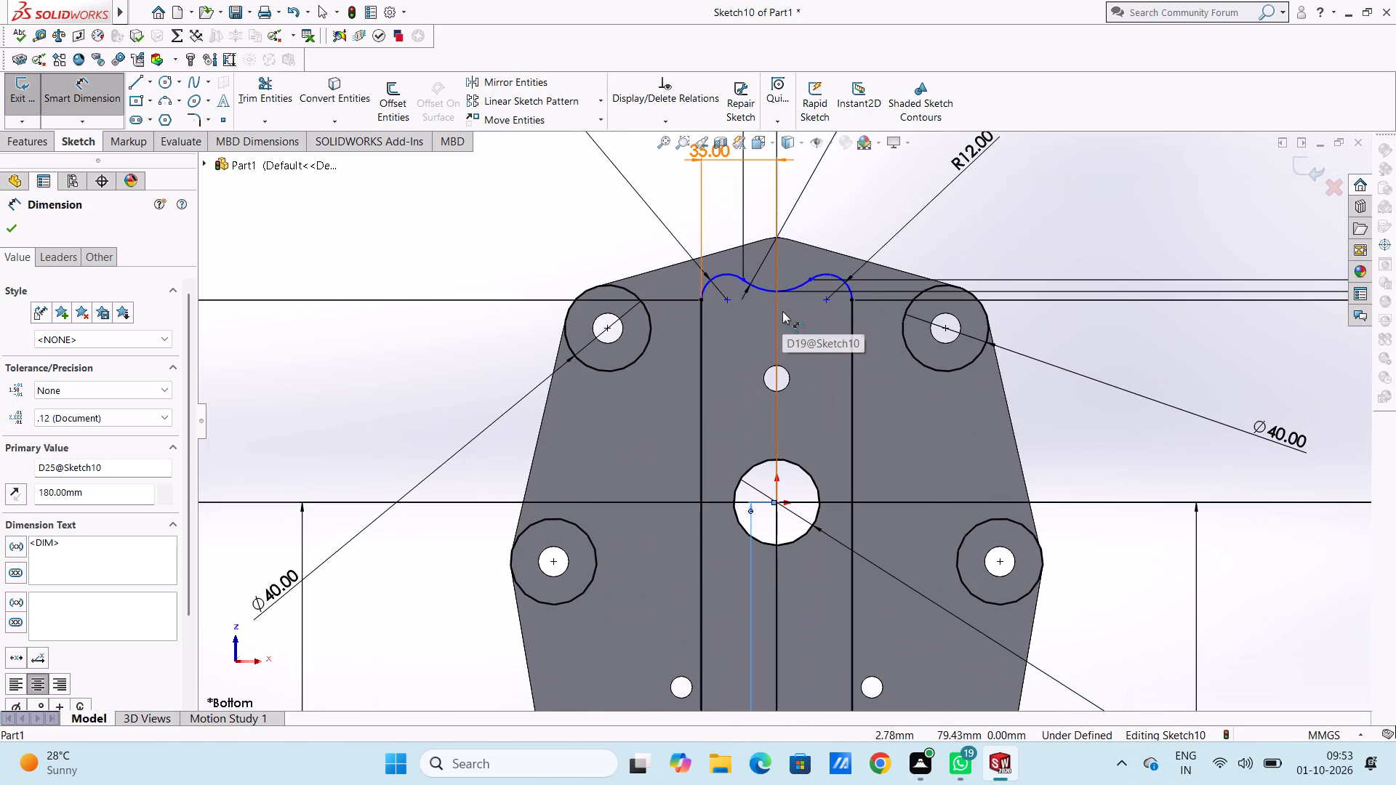
Add a vertical dimension from the origin to the top concave arc of the central profile, keeping the drawn value.
scroll(782, 311, down, 1)
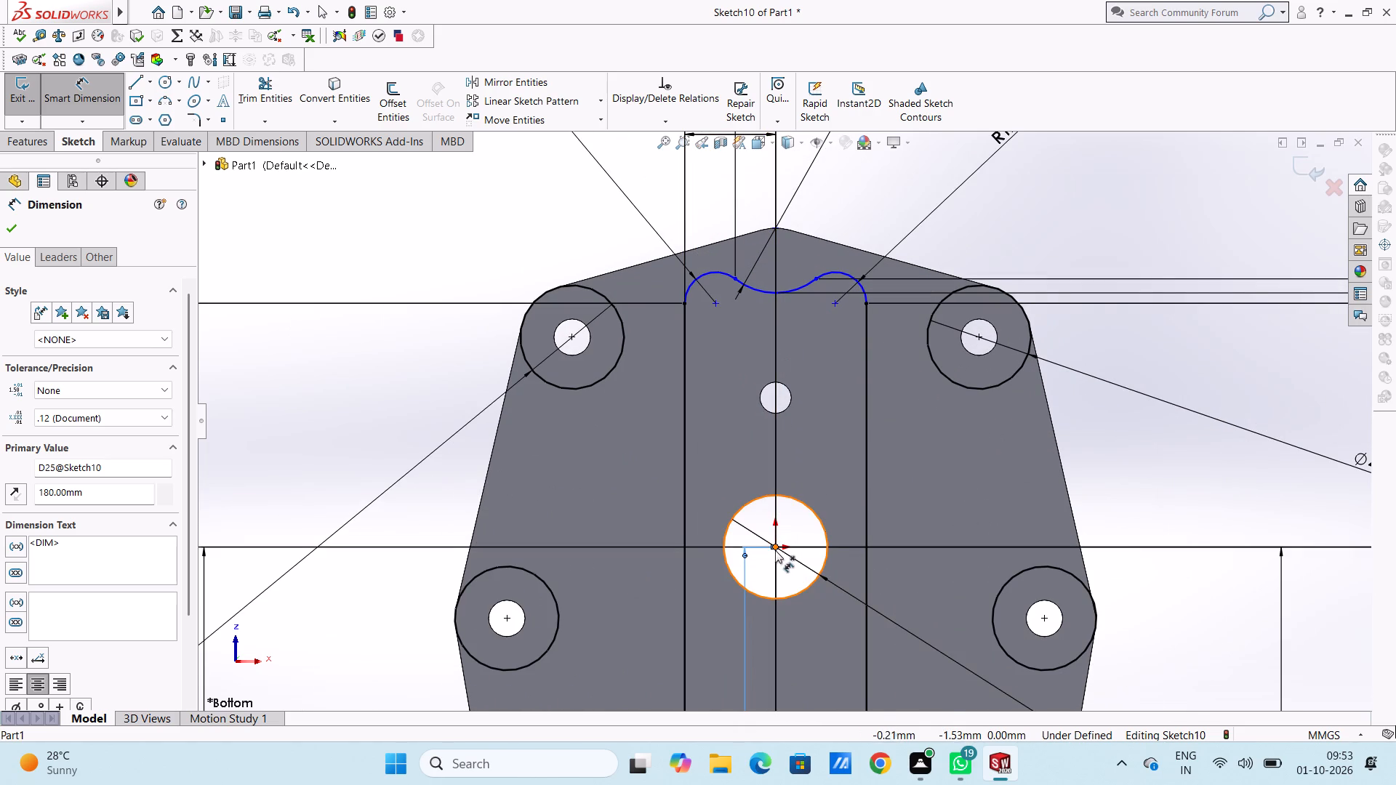
click(776, 550)
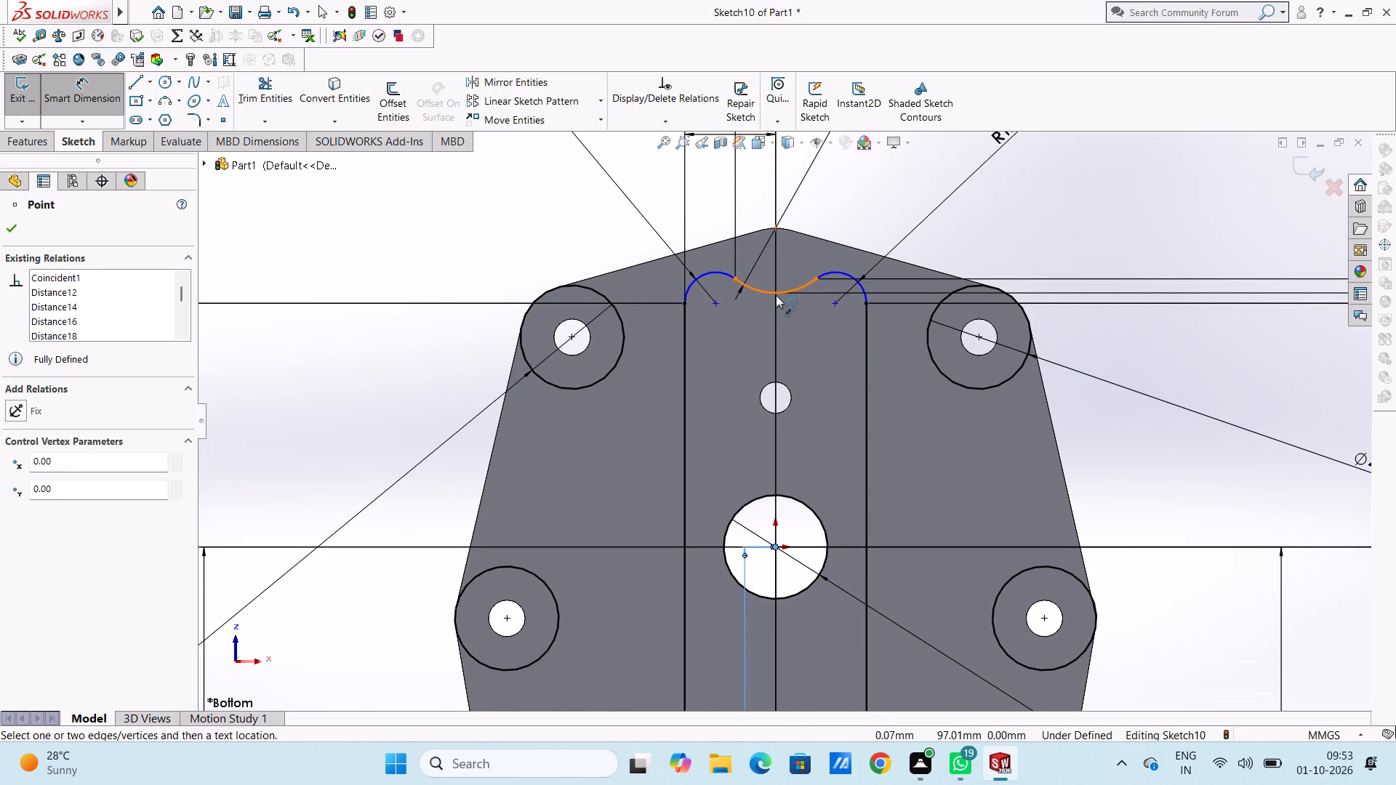
click(777, 294)
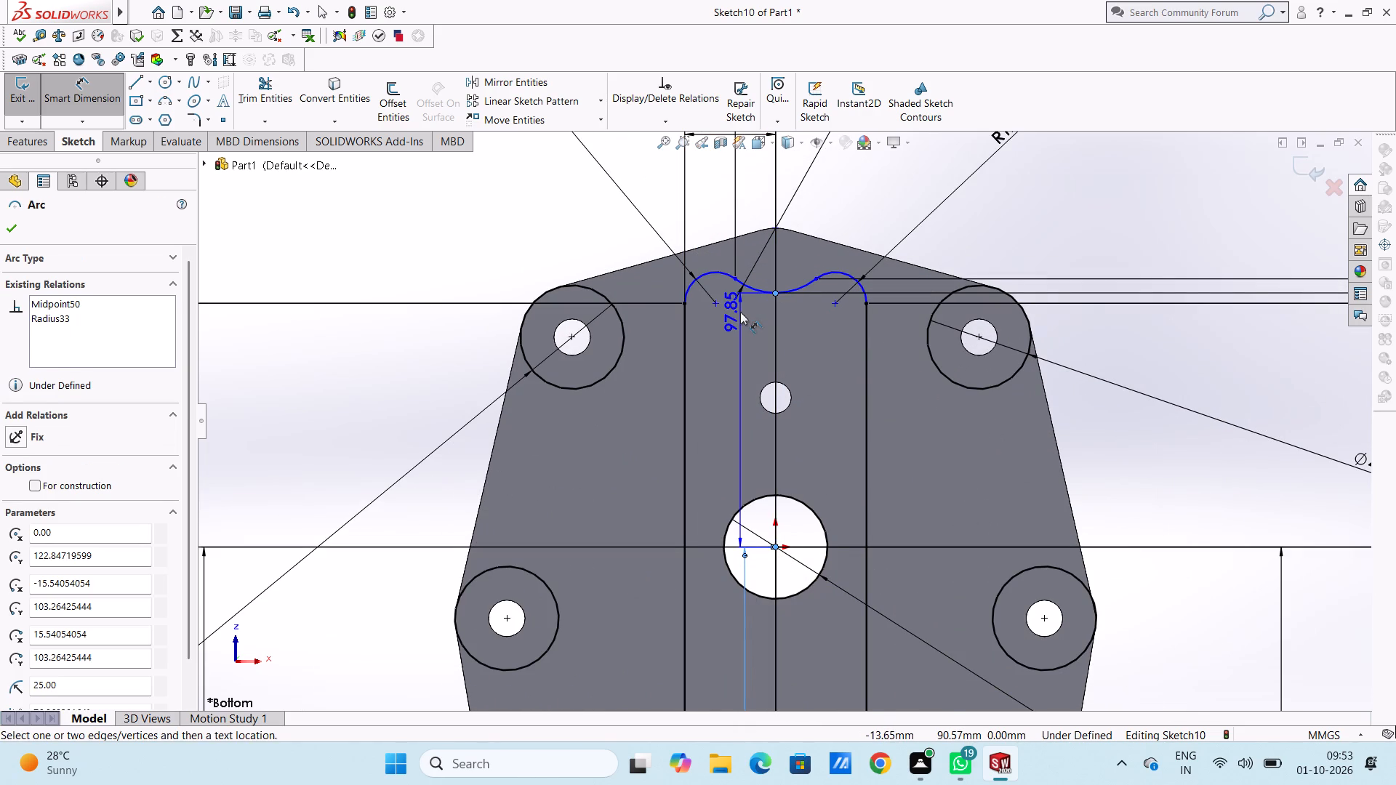
click(740, 312)
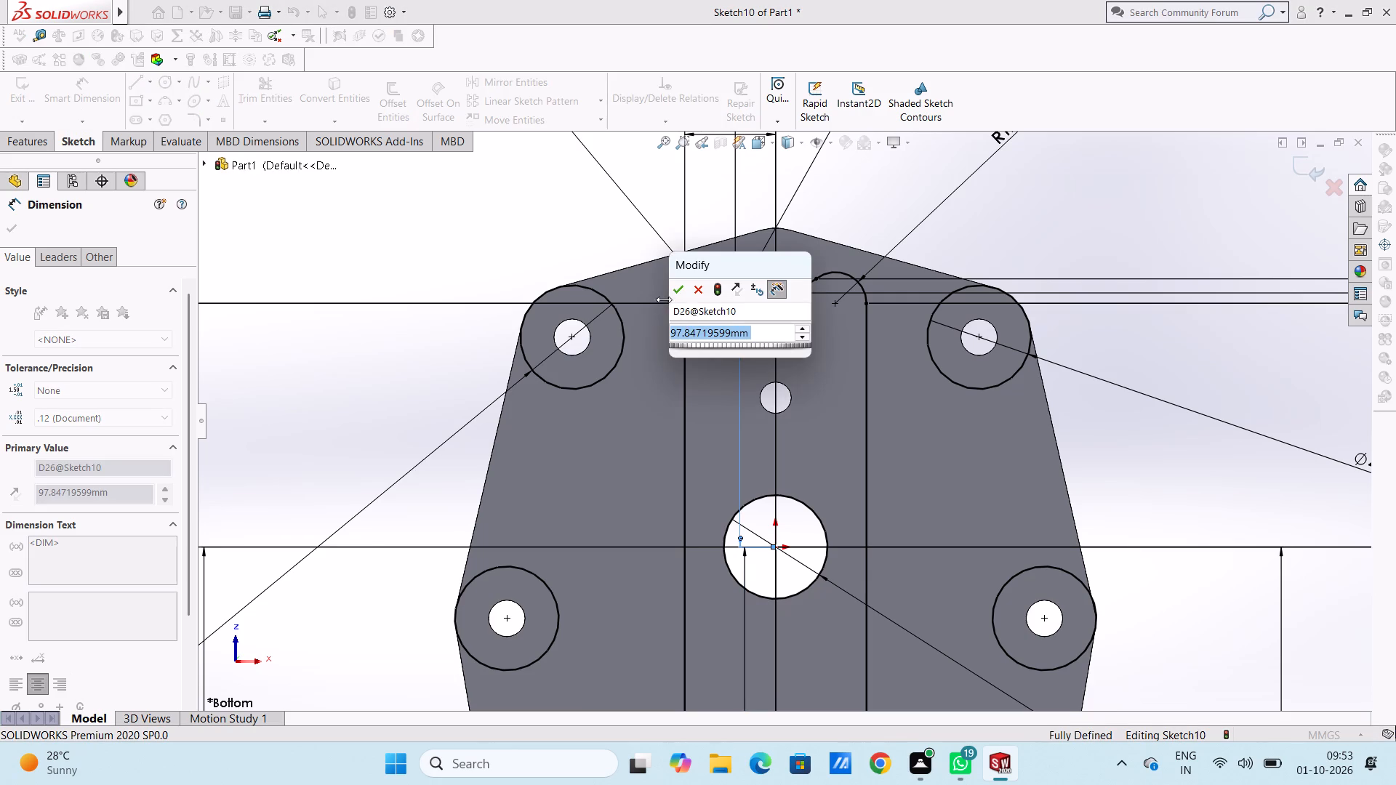
click(676, 295)
click(1135, 448)
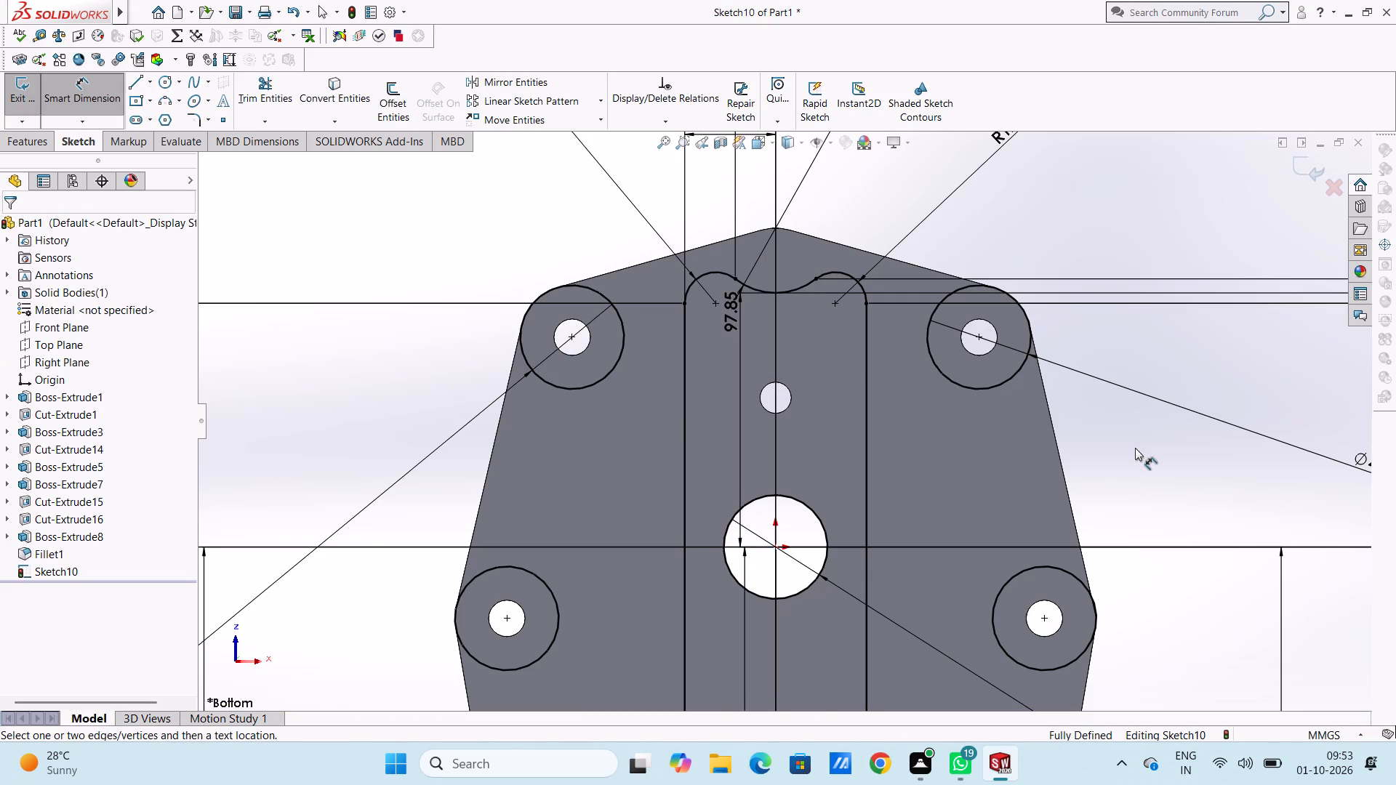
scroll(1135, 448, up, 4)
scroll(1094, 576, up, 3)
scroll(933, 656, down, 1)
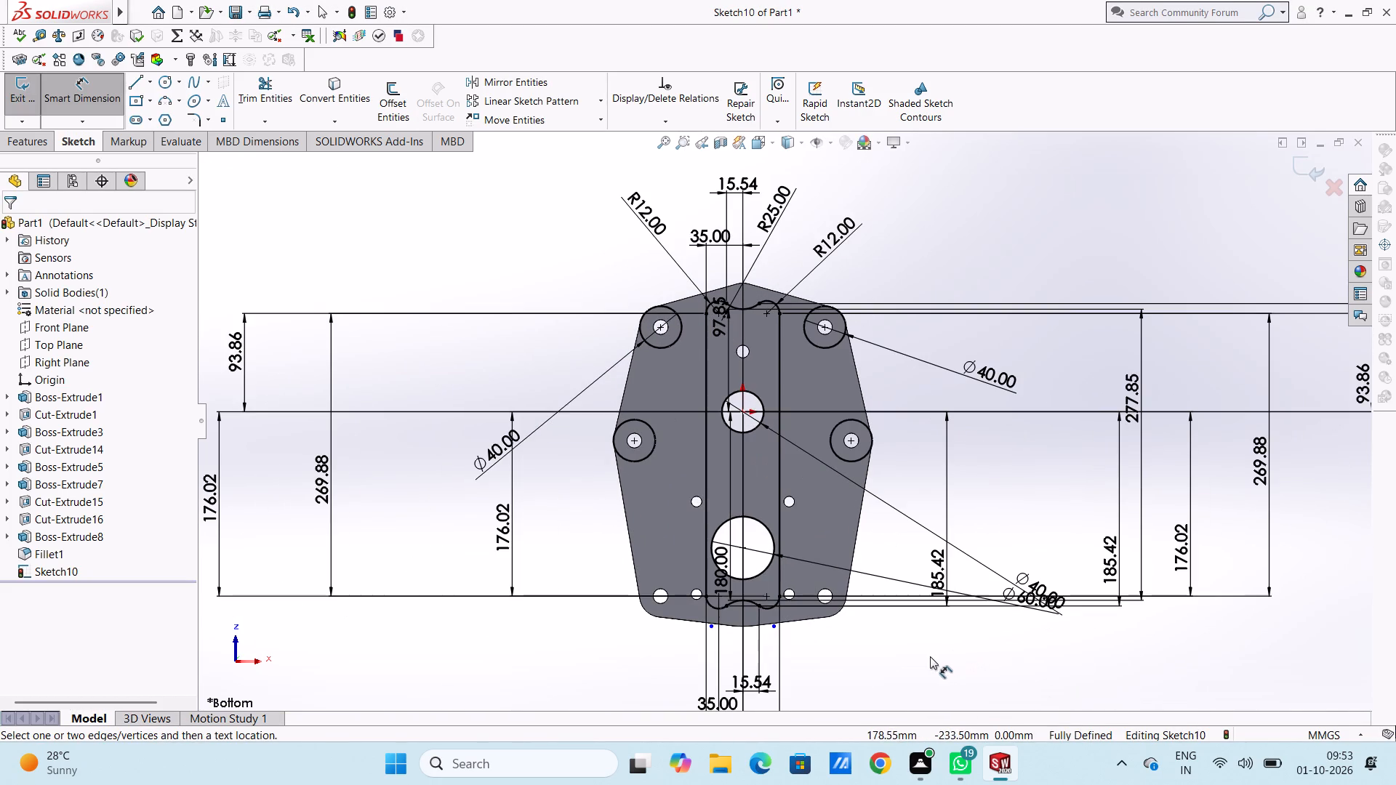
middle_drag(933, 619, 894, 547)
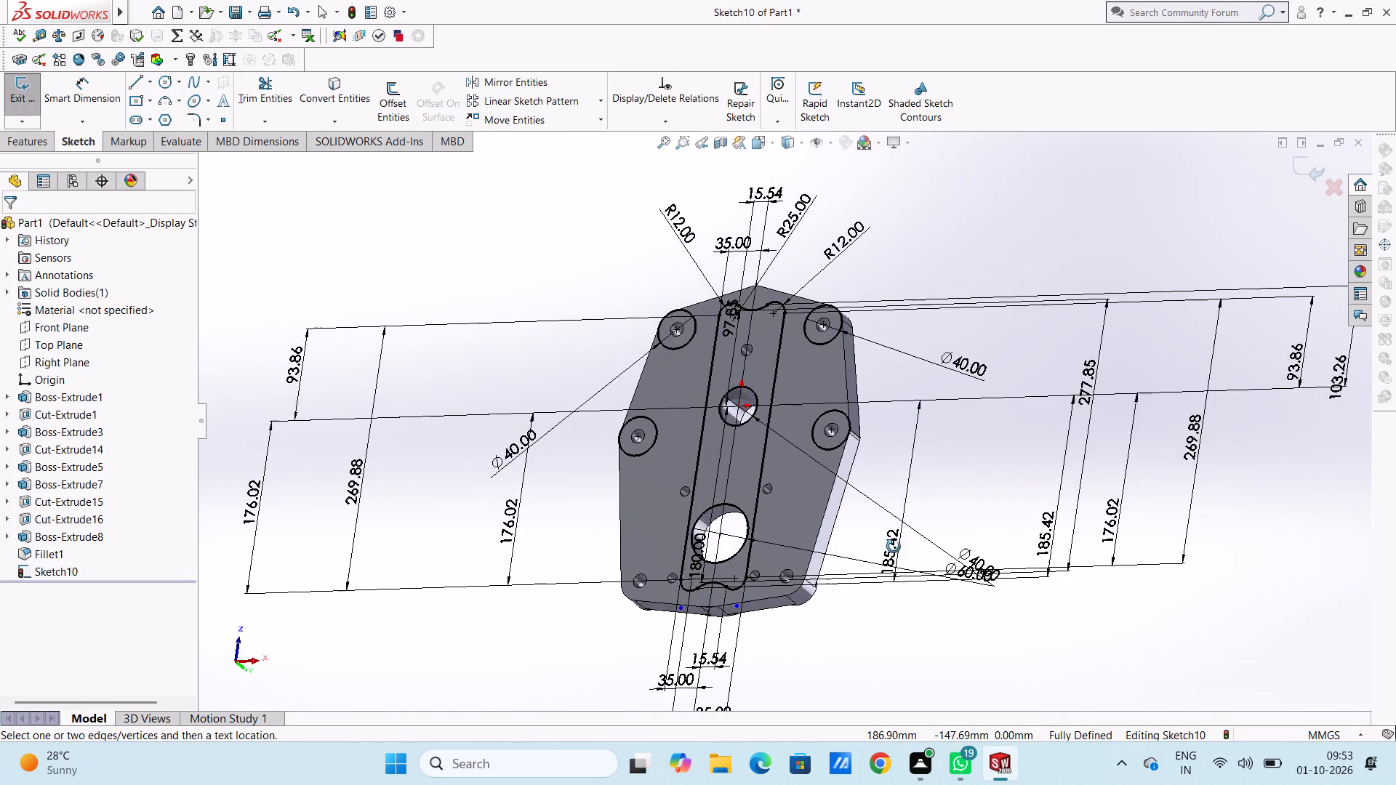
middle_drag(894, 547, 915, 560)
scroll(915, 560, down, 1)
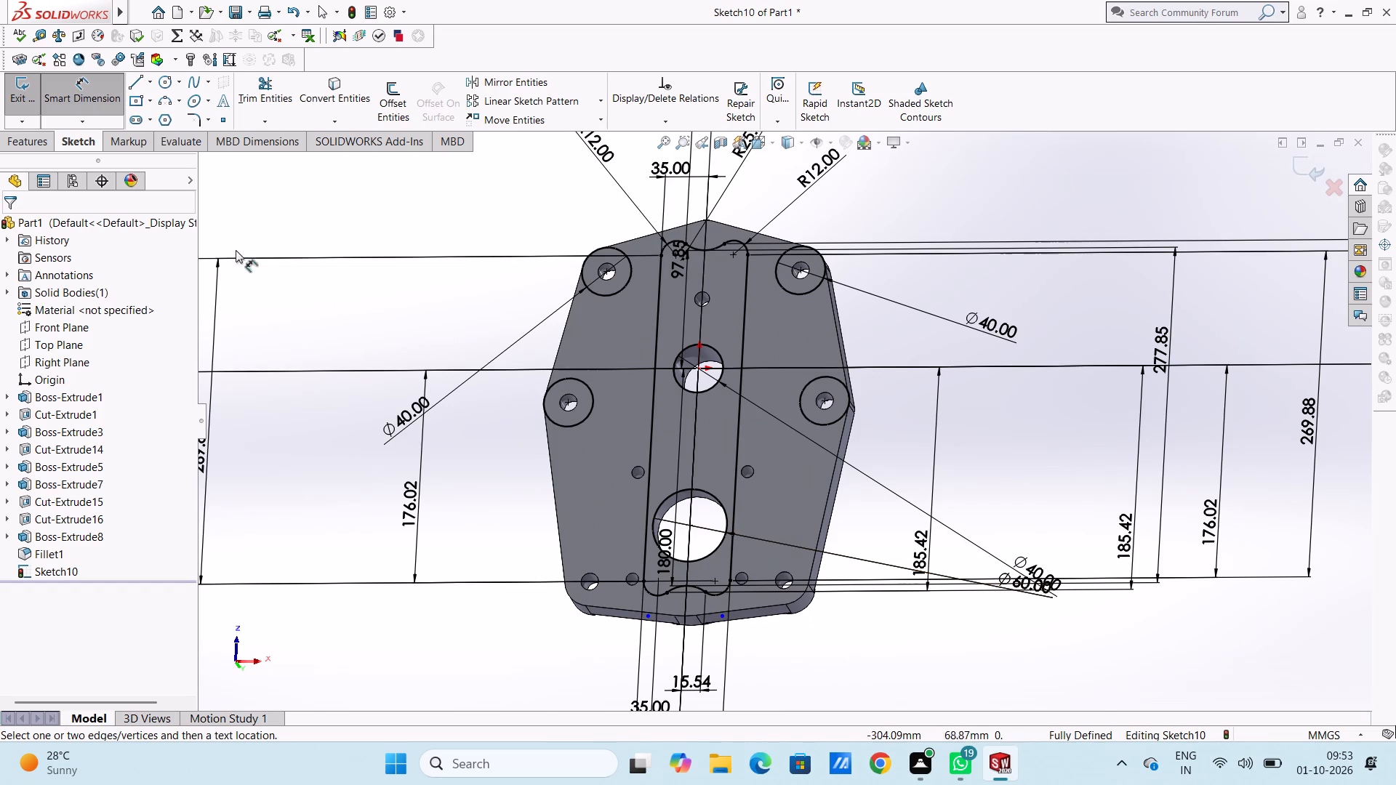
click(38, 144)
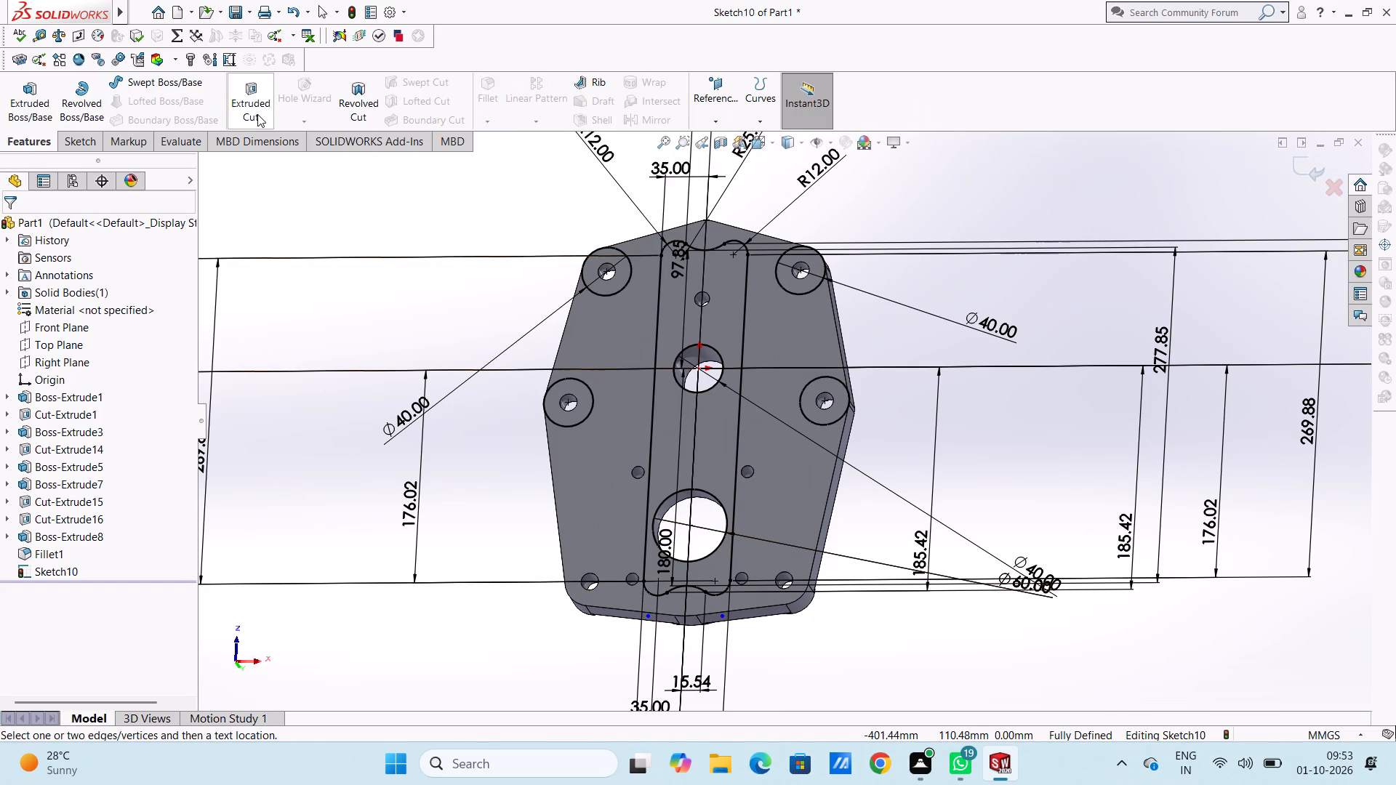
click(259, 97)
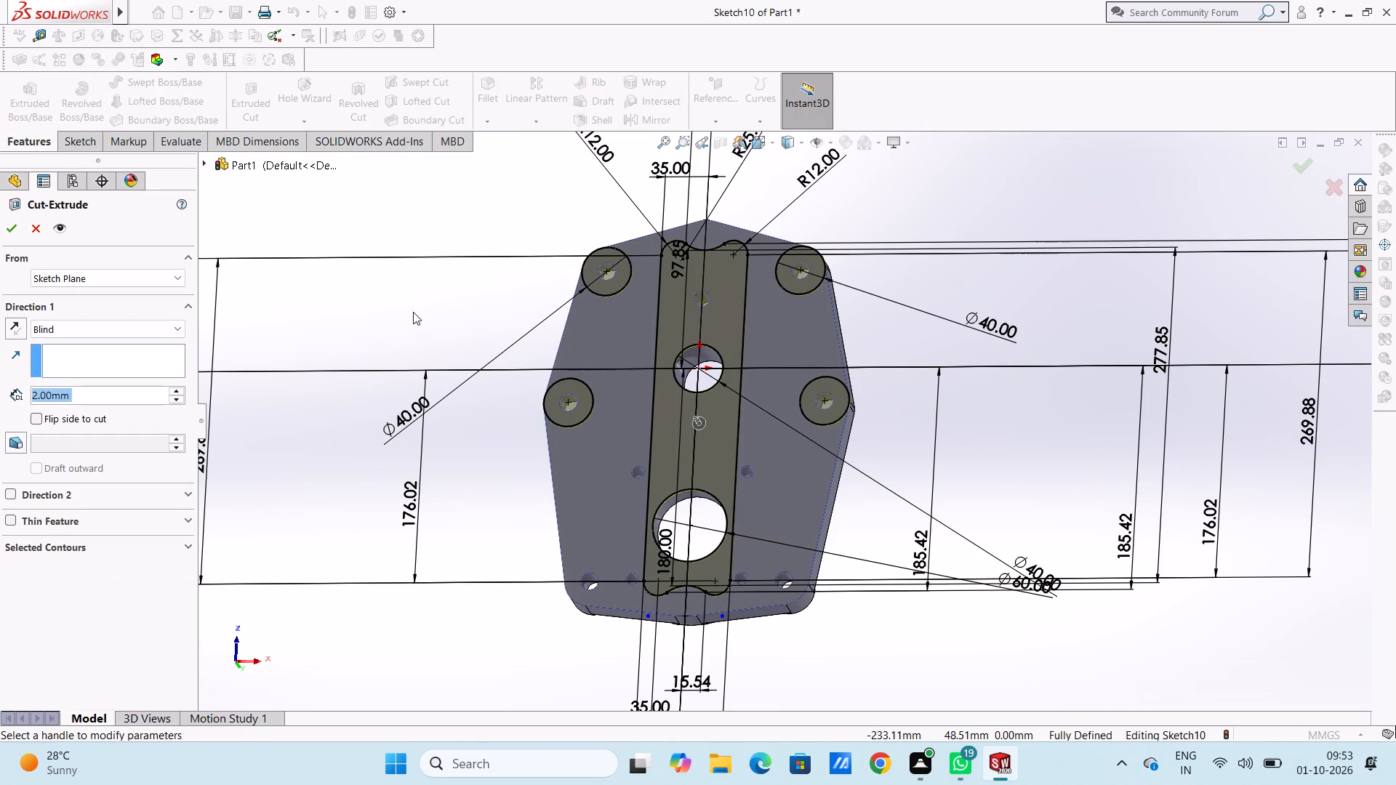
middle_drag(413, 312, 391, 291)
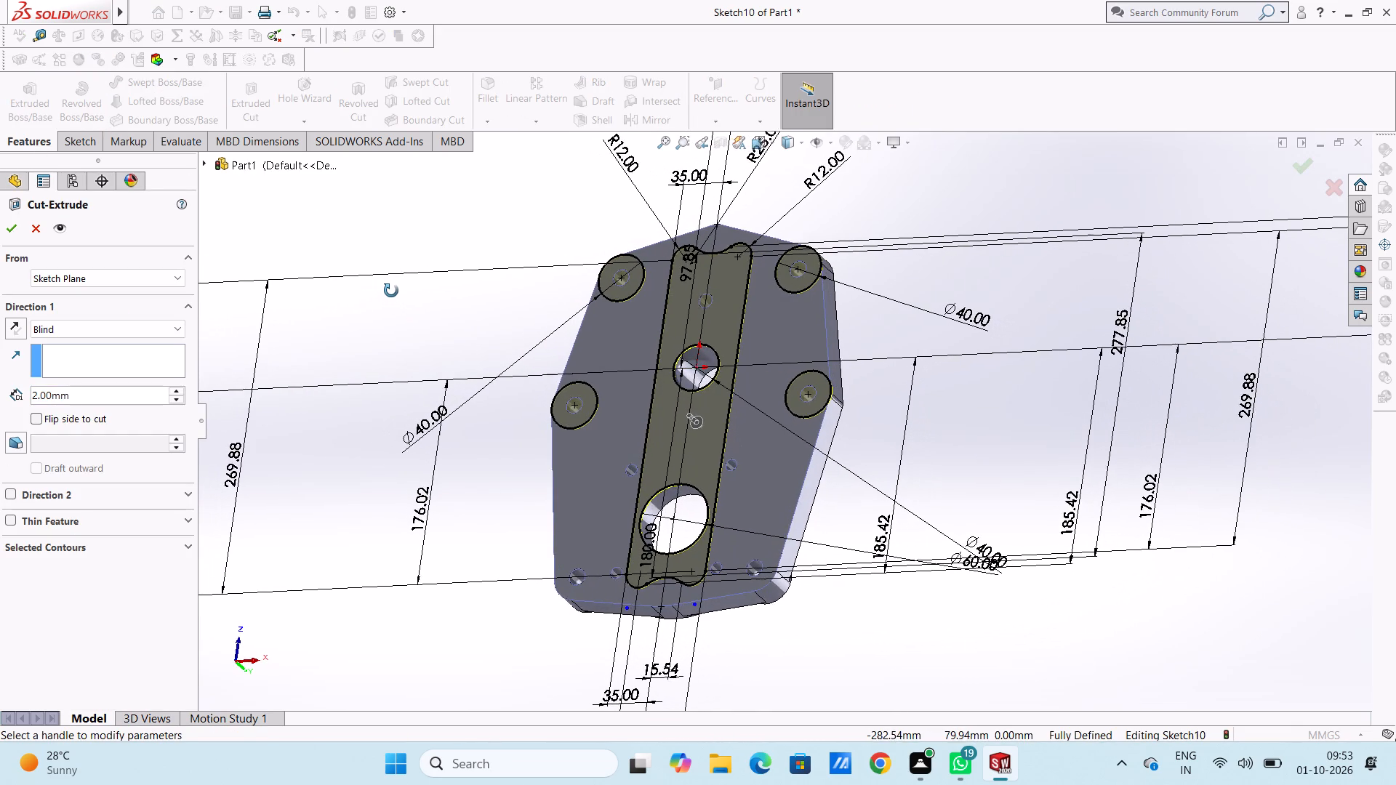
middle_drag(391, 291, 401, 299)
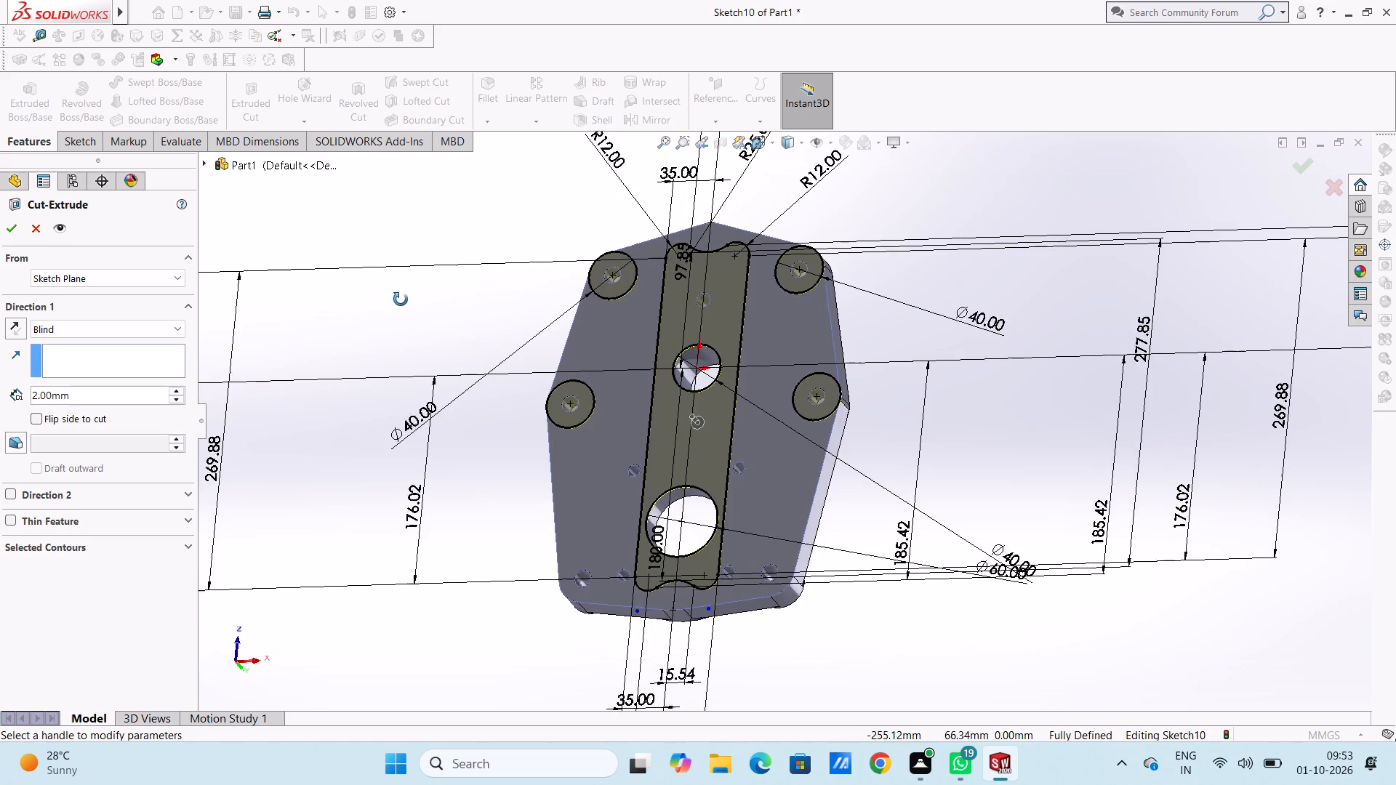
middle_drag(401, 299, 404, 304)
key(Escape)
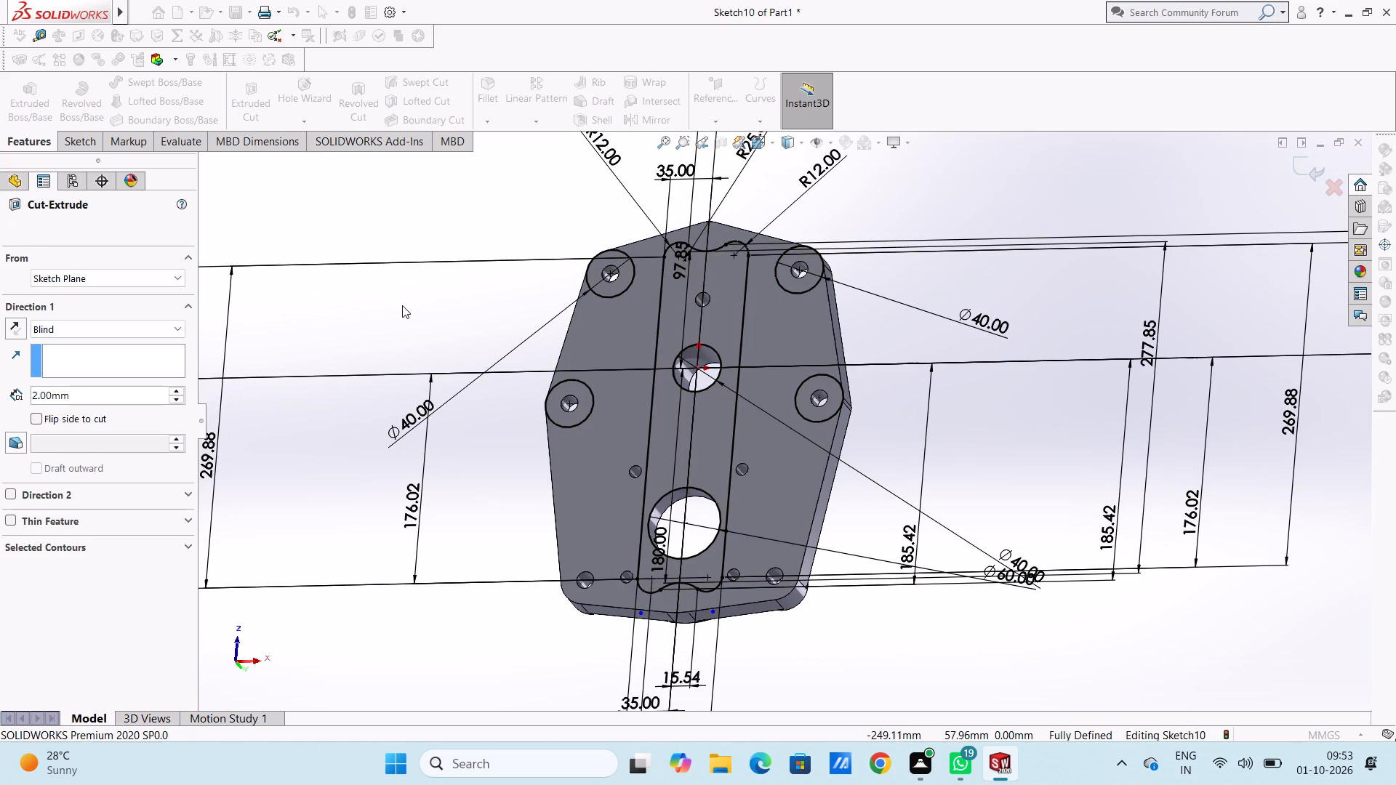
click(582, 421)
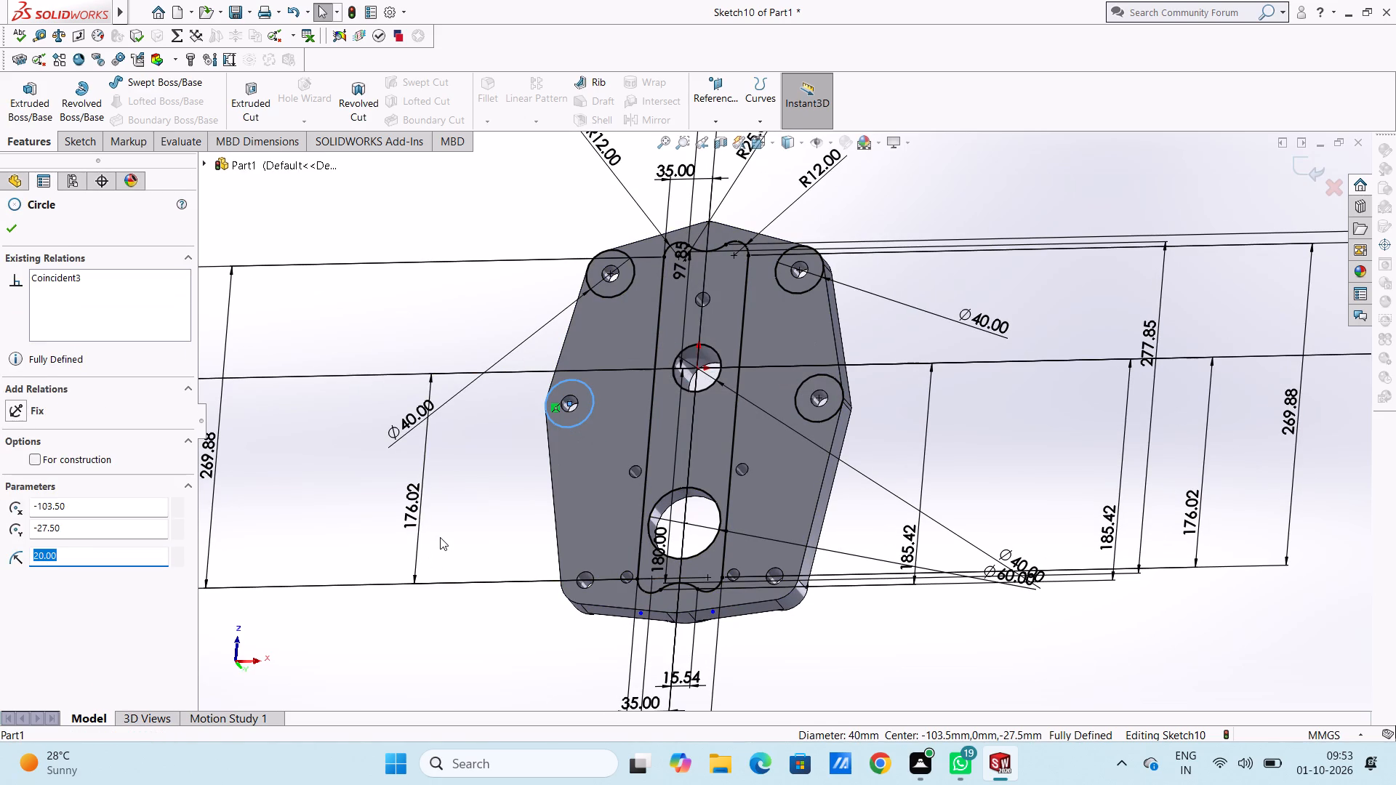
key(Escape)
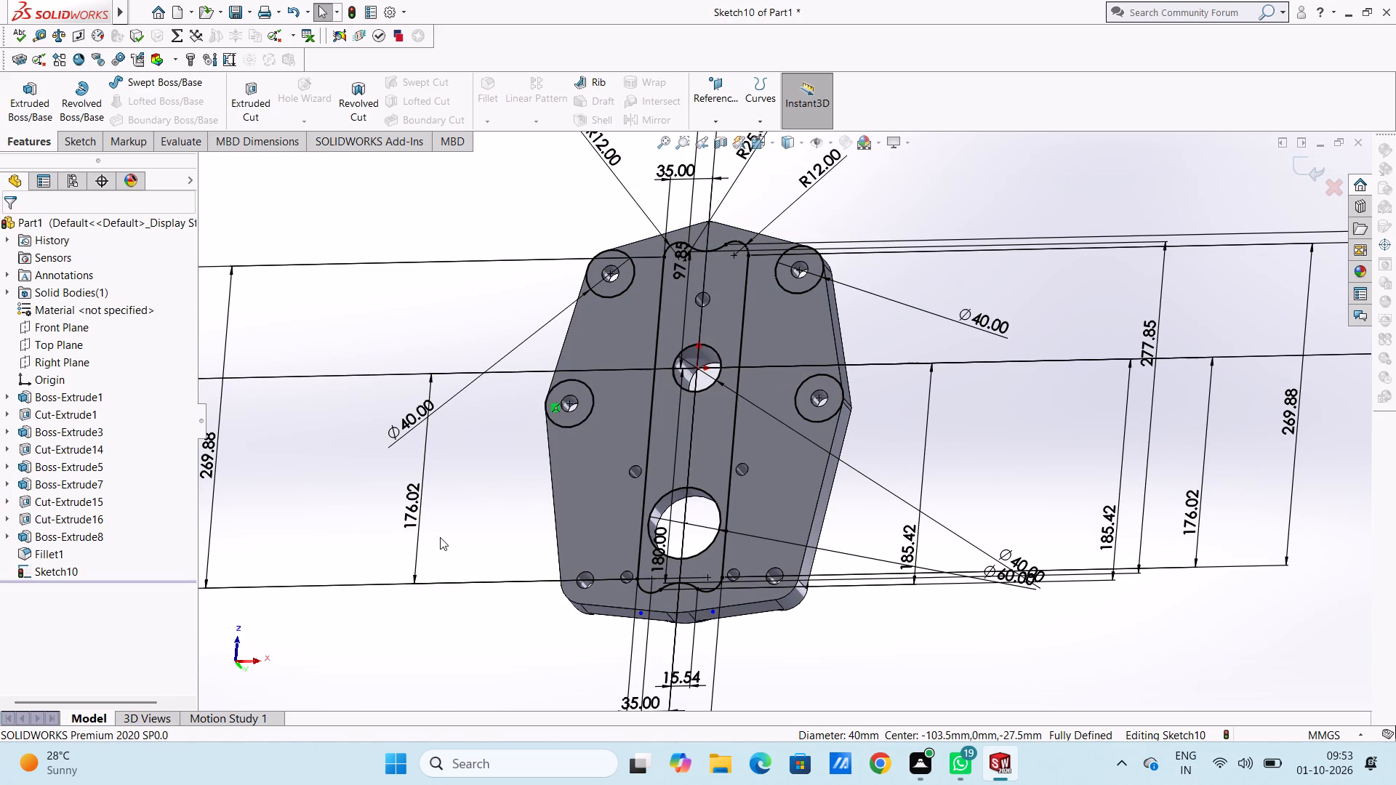
Offset only the central profile's left vertical line outward without chain selection, trying 30 and 20 mm before settling on 25 mm.
key(ctrl+6)
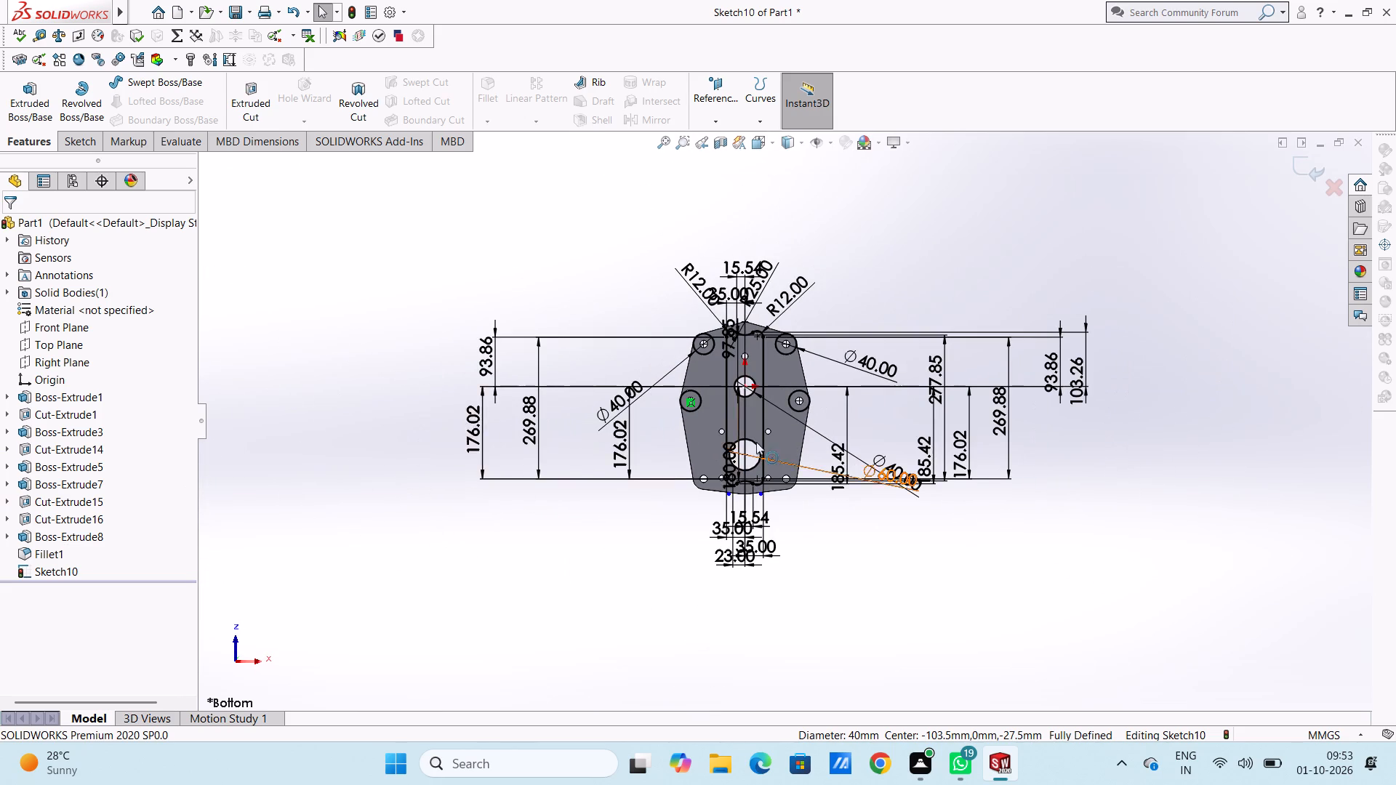
scroll(735, 424, down, 6)
scroll(799, 323, down, 4)
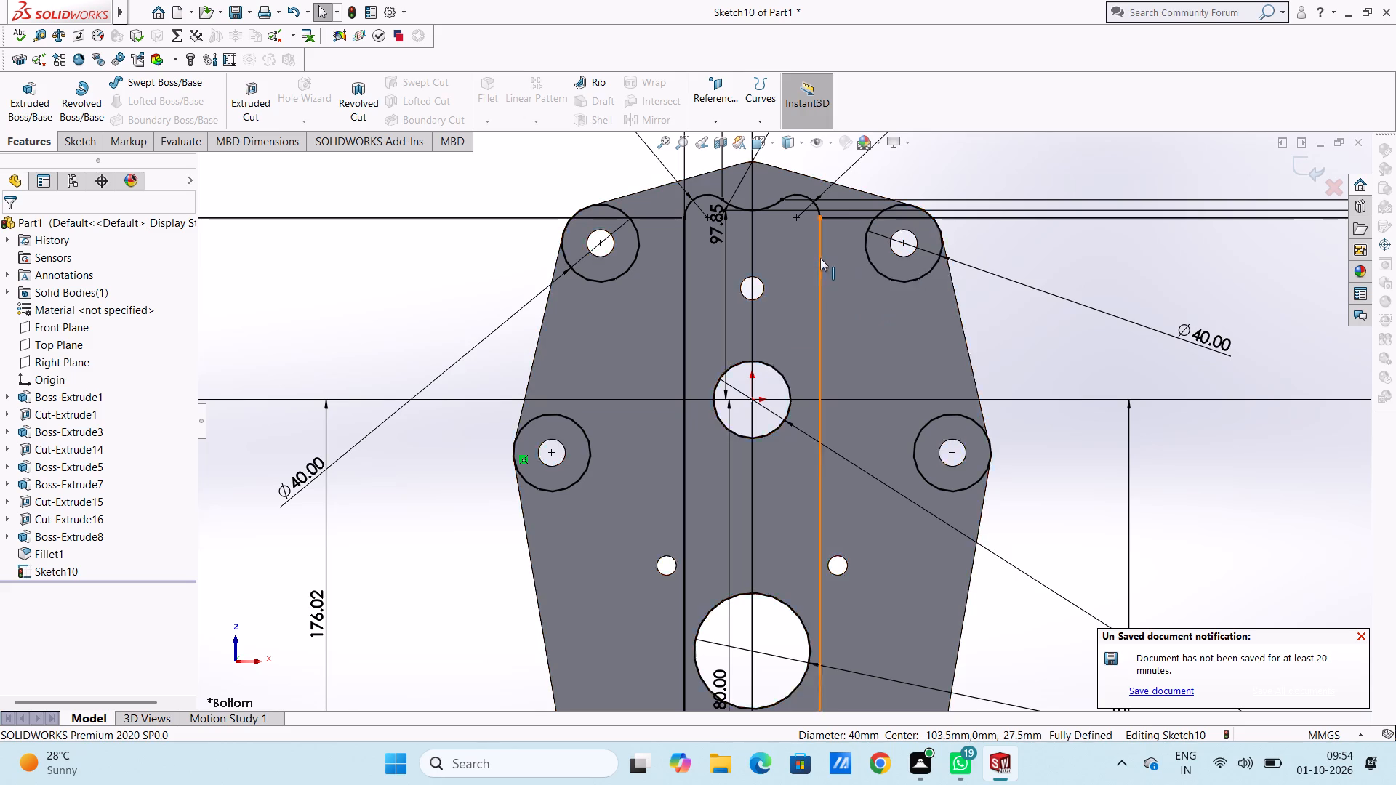
scroll(819, 258, down, 1)
scroll(736, 313, up, 3)
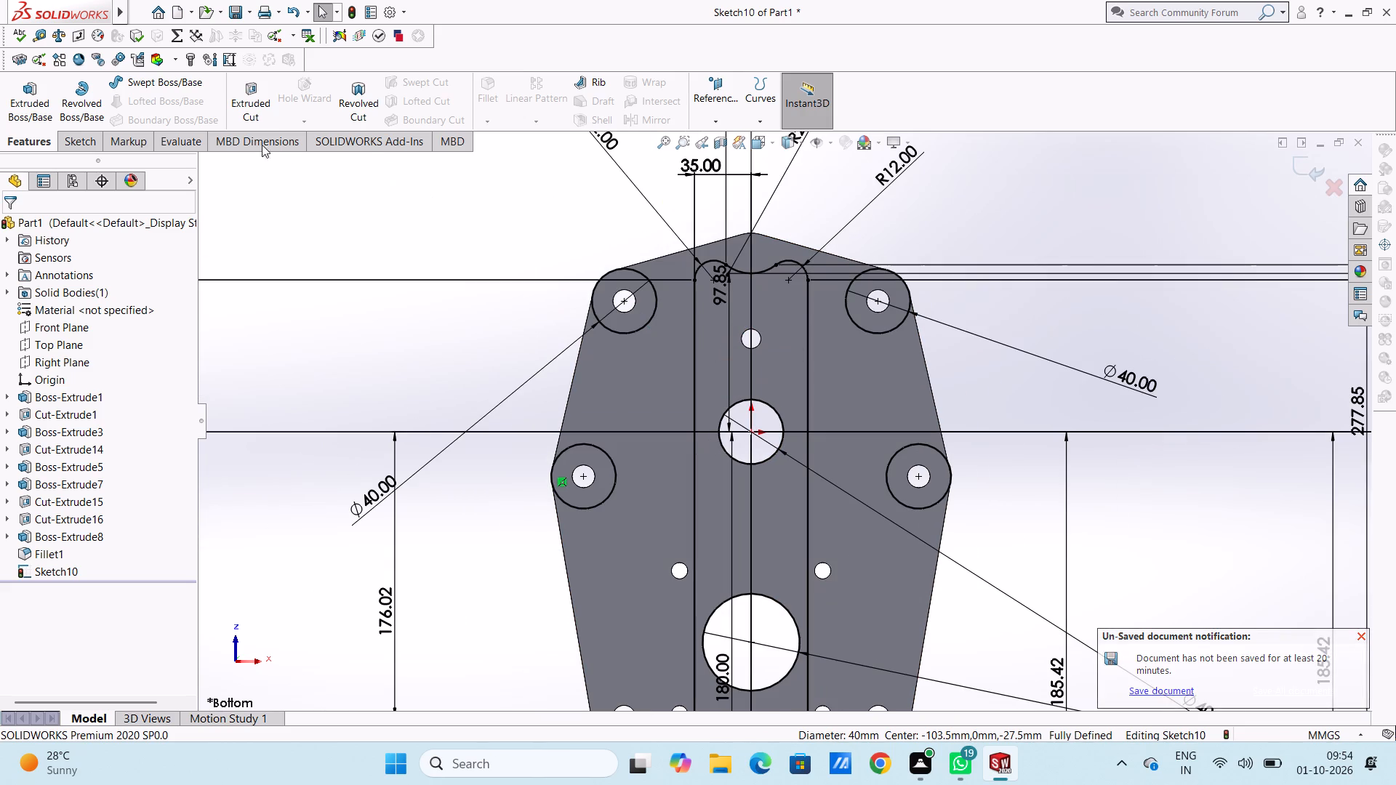
click(92, 141)
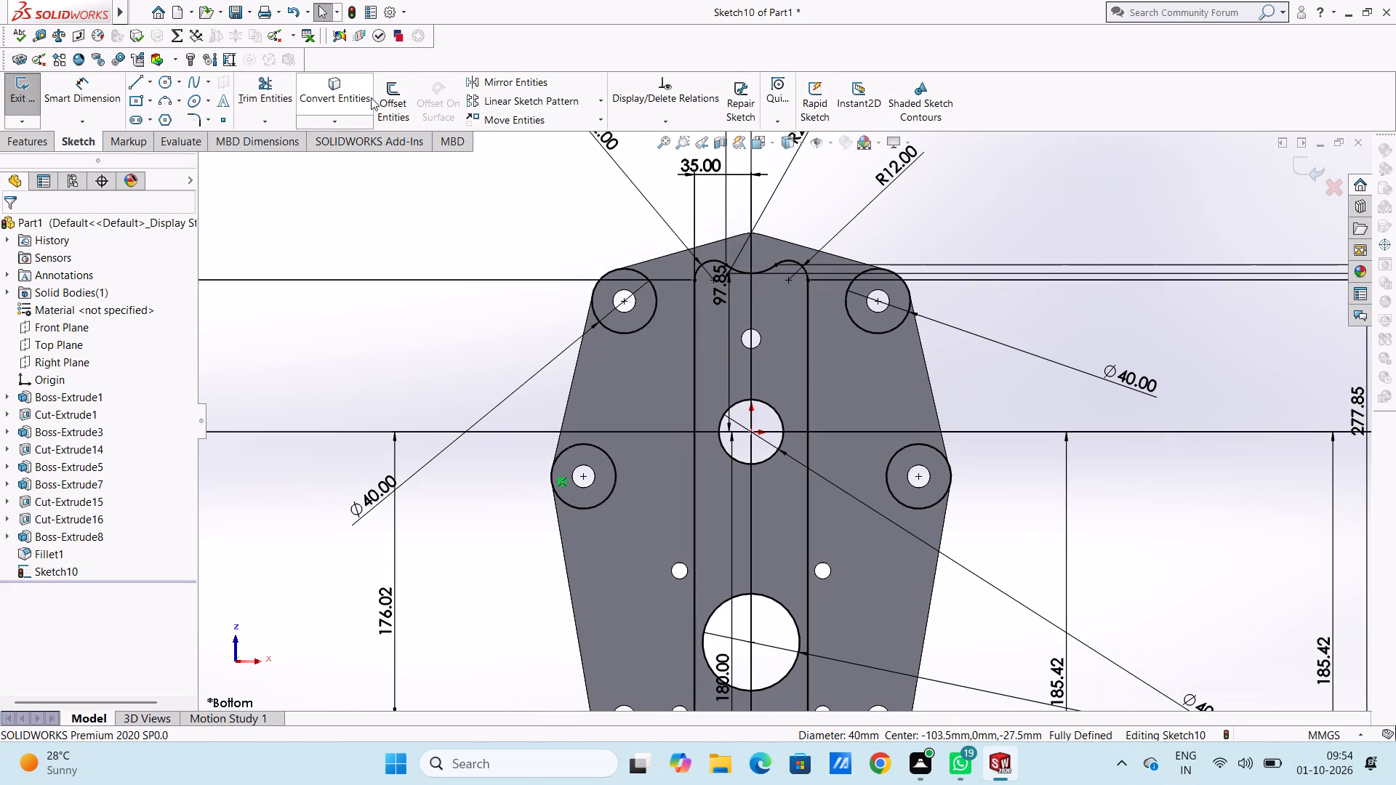
click(387, 93)
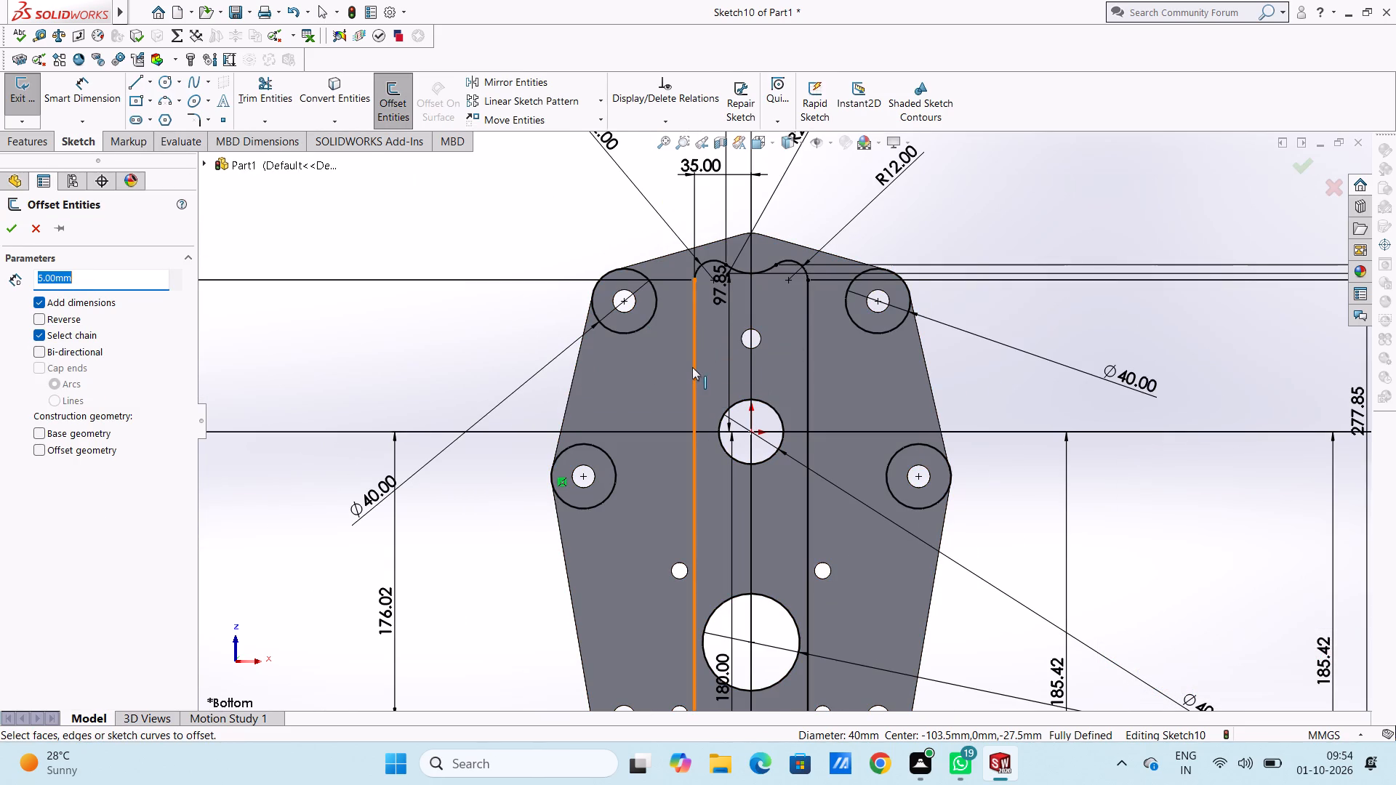
click(692, 367)
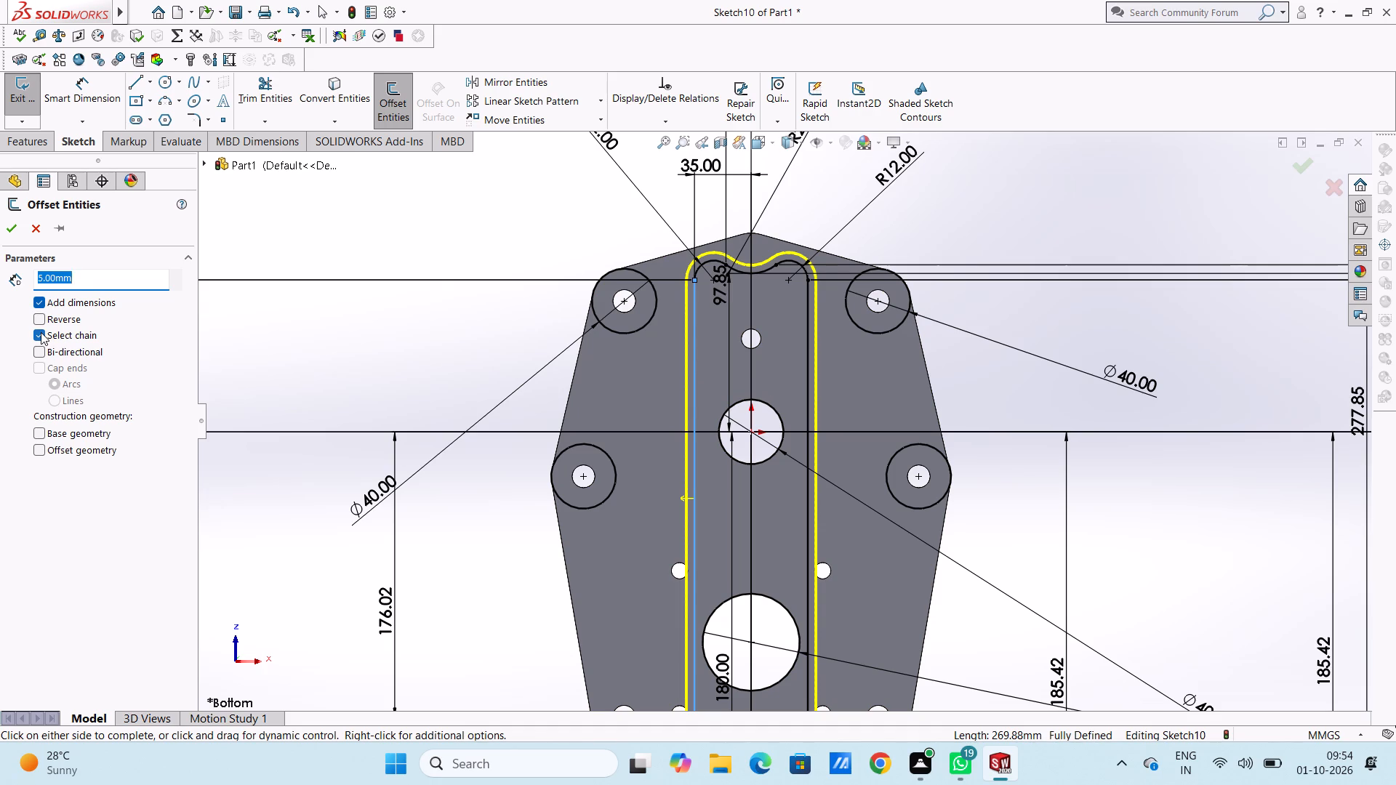
click(41, 332)
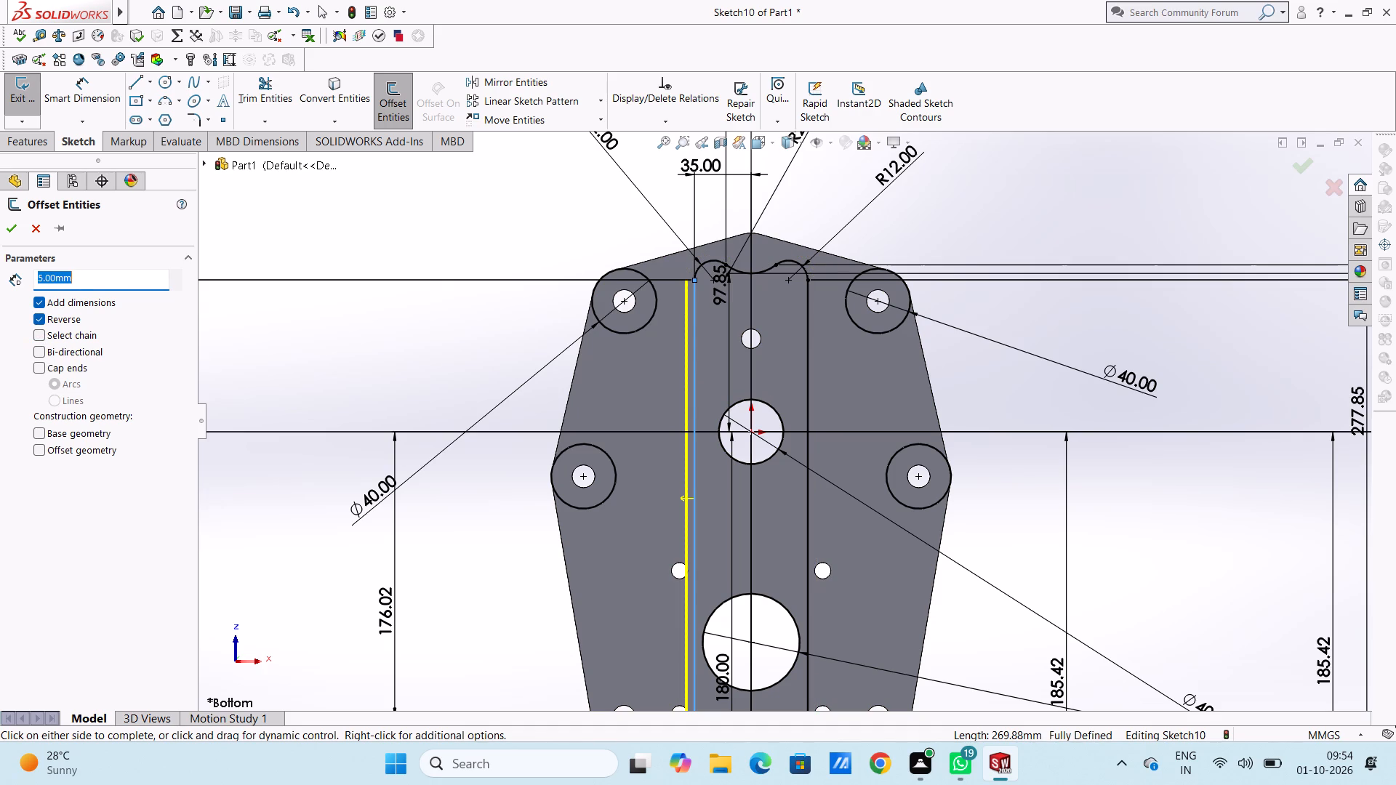
text(30)
key(Return)
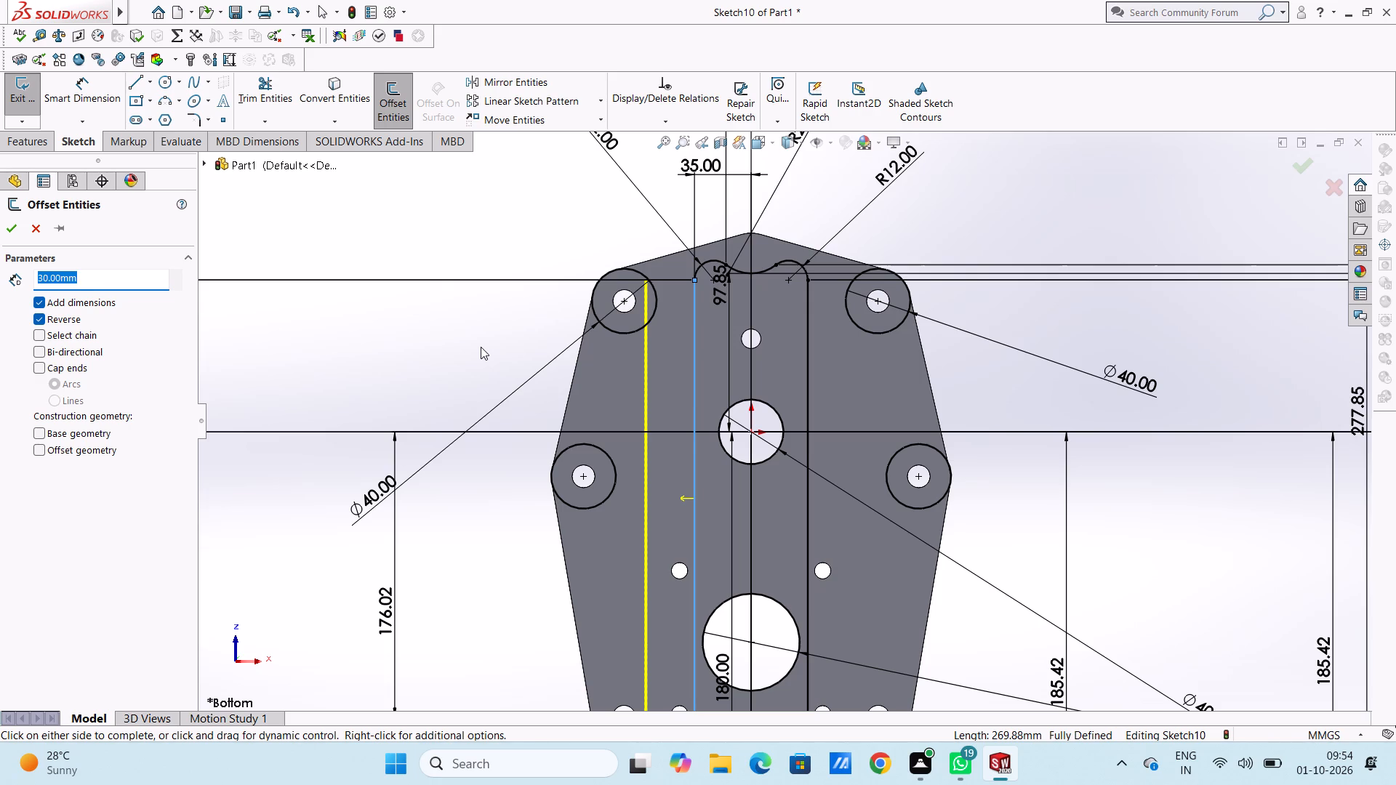
scroll(481, 347, up, 3)
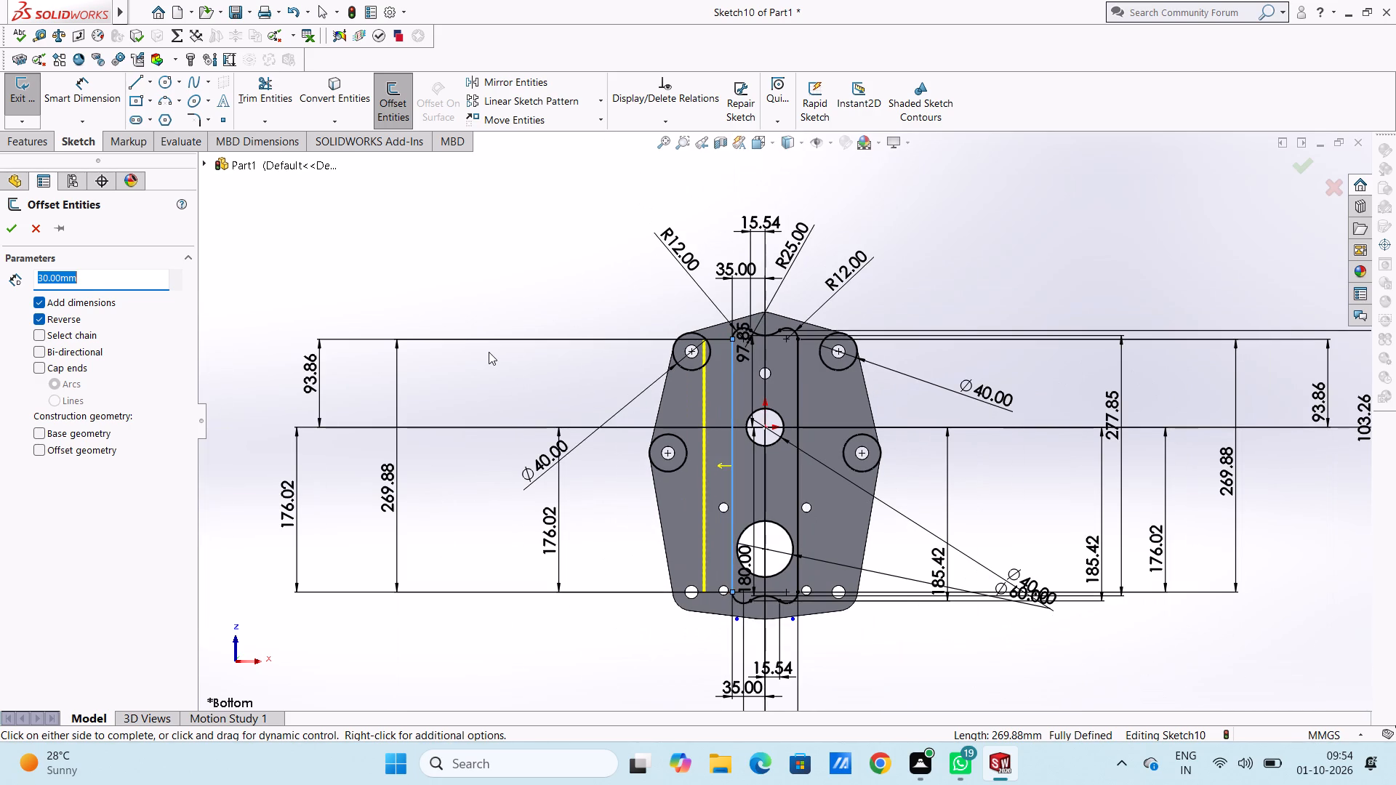
text(20)
key(Return)
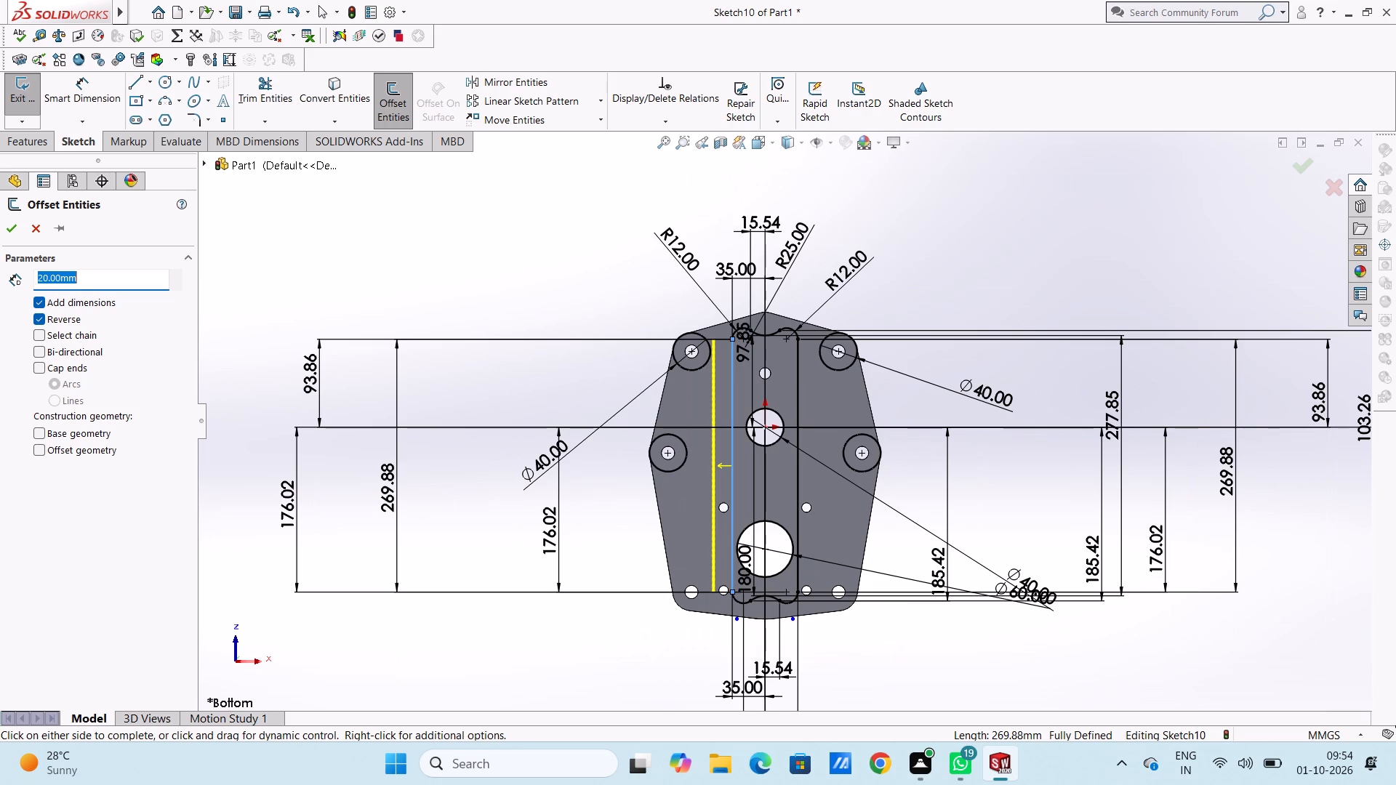
text(30)
key(Return)
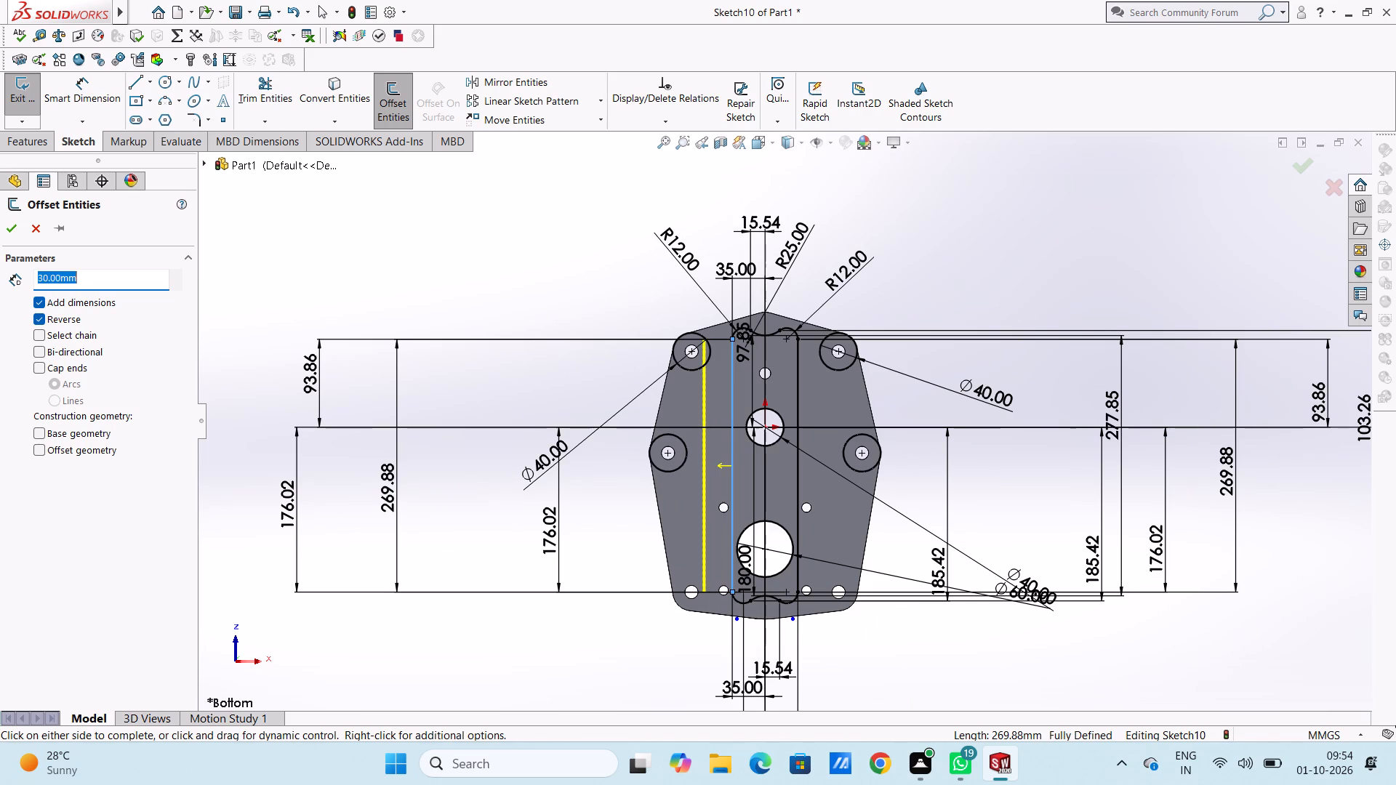
text(25)
key(Return)
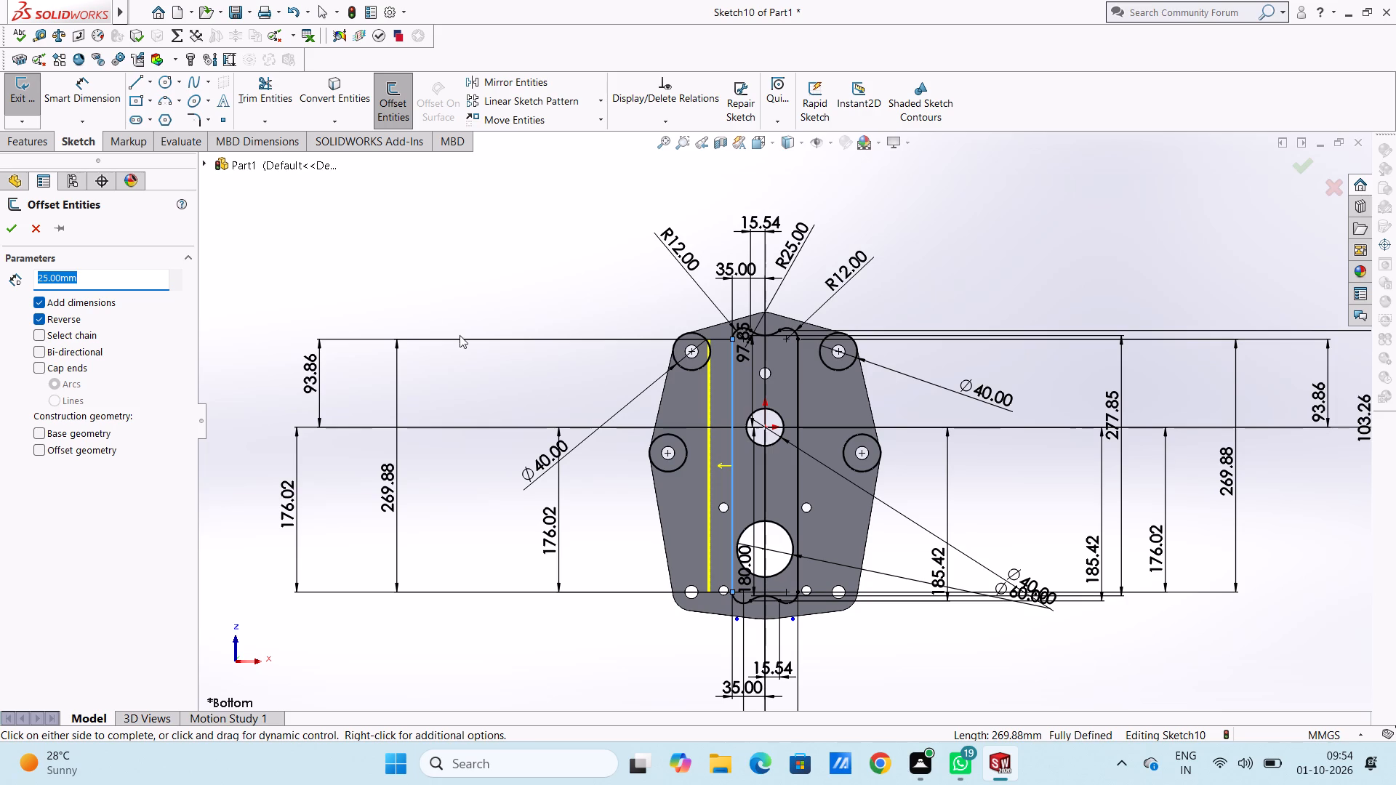
click(801, 393)
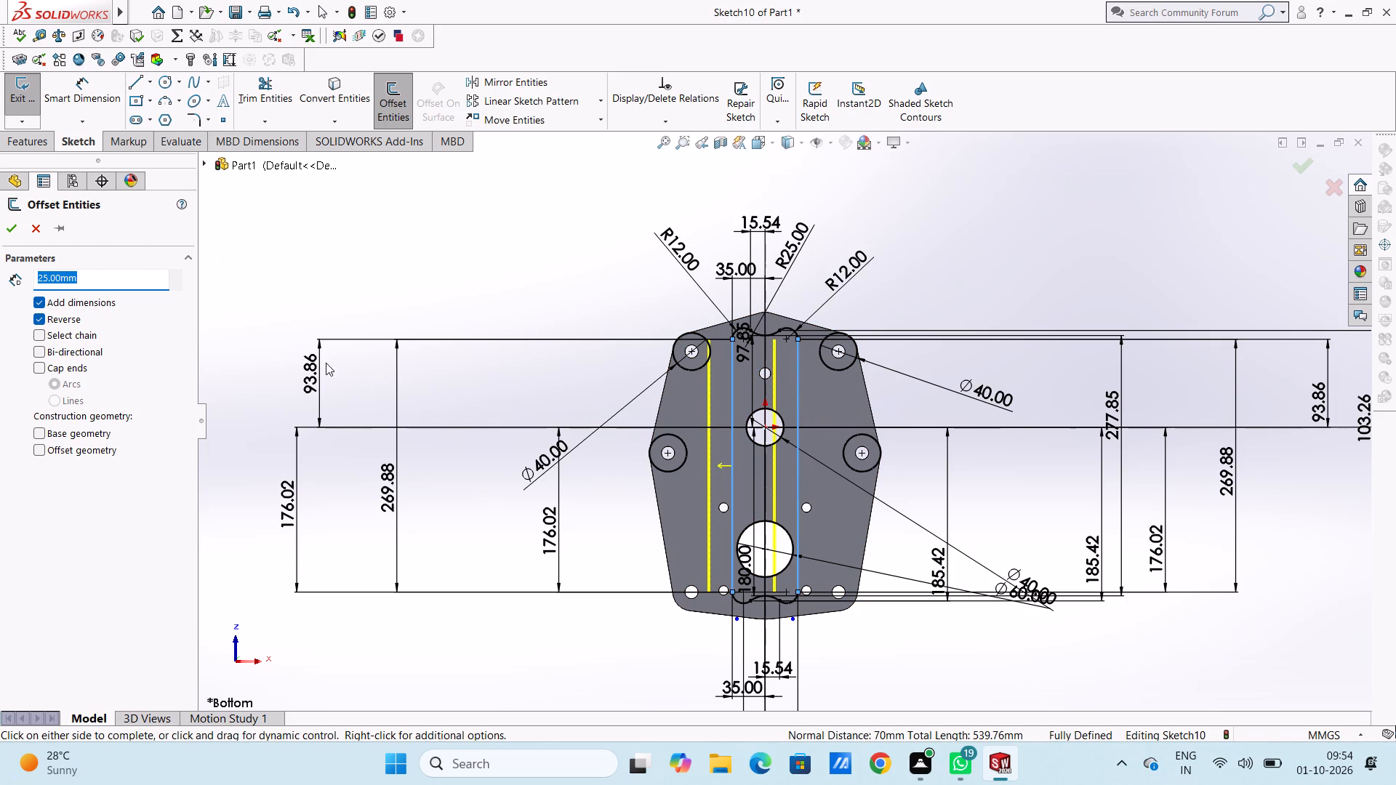
click(798, 394)
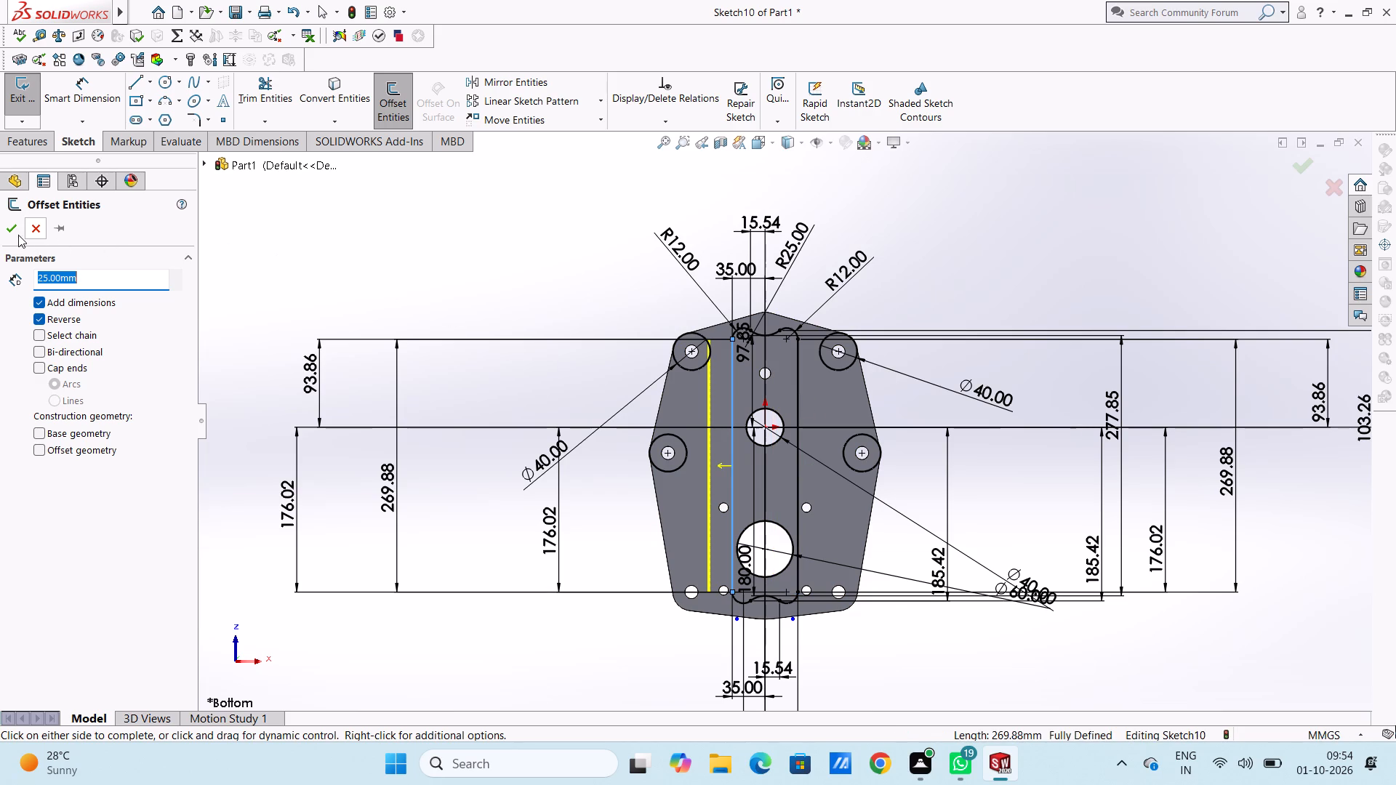
click(15, 232)
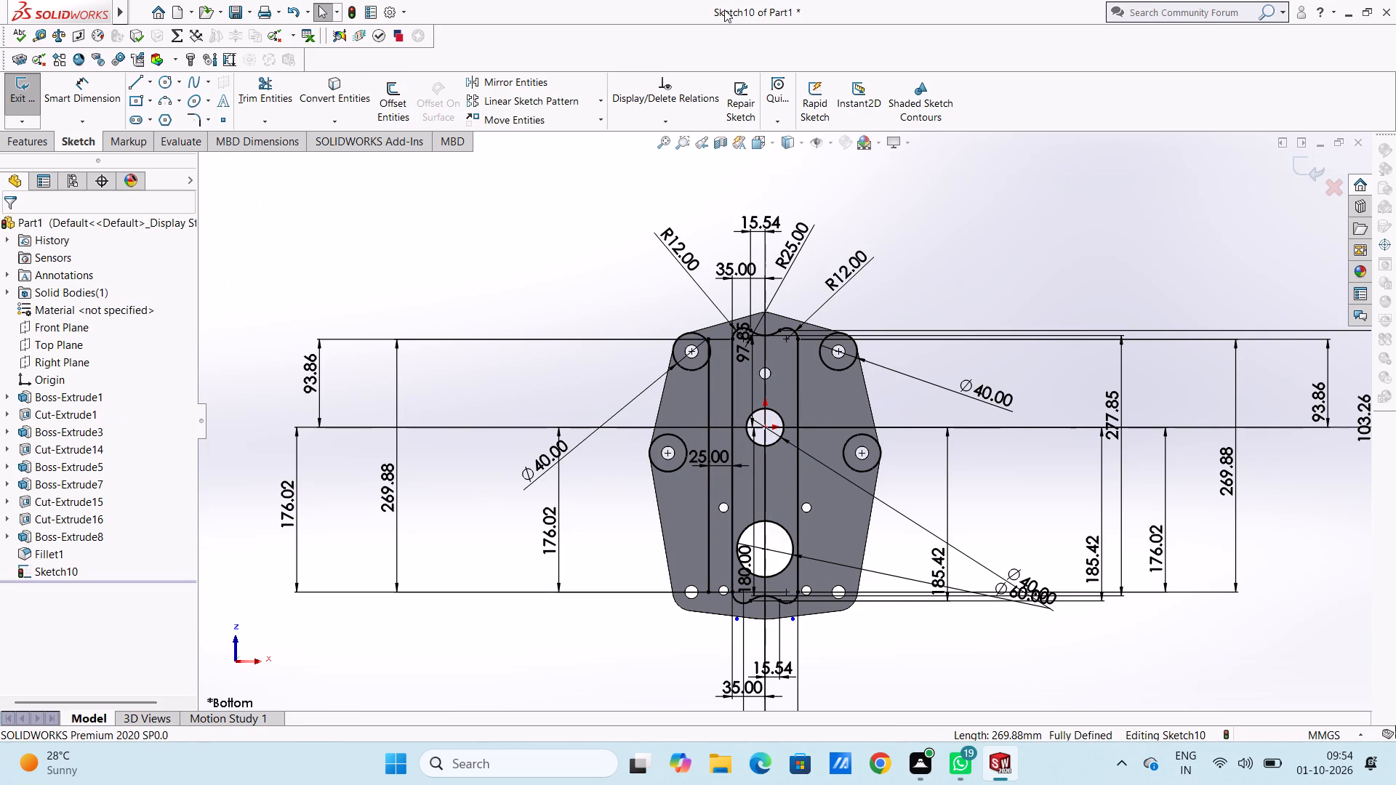
Offset only the central profile's right vertical line outward by 25 mm.
click(391, 102)
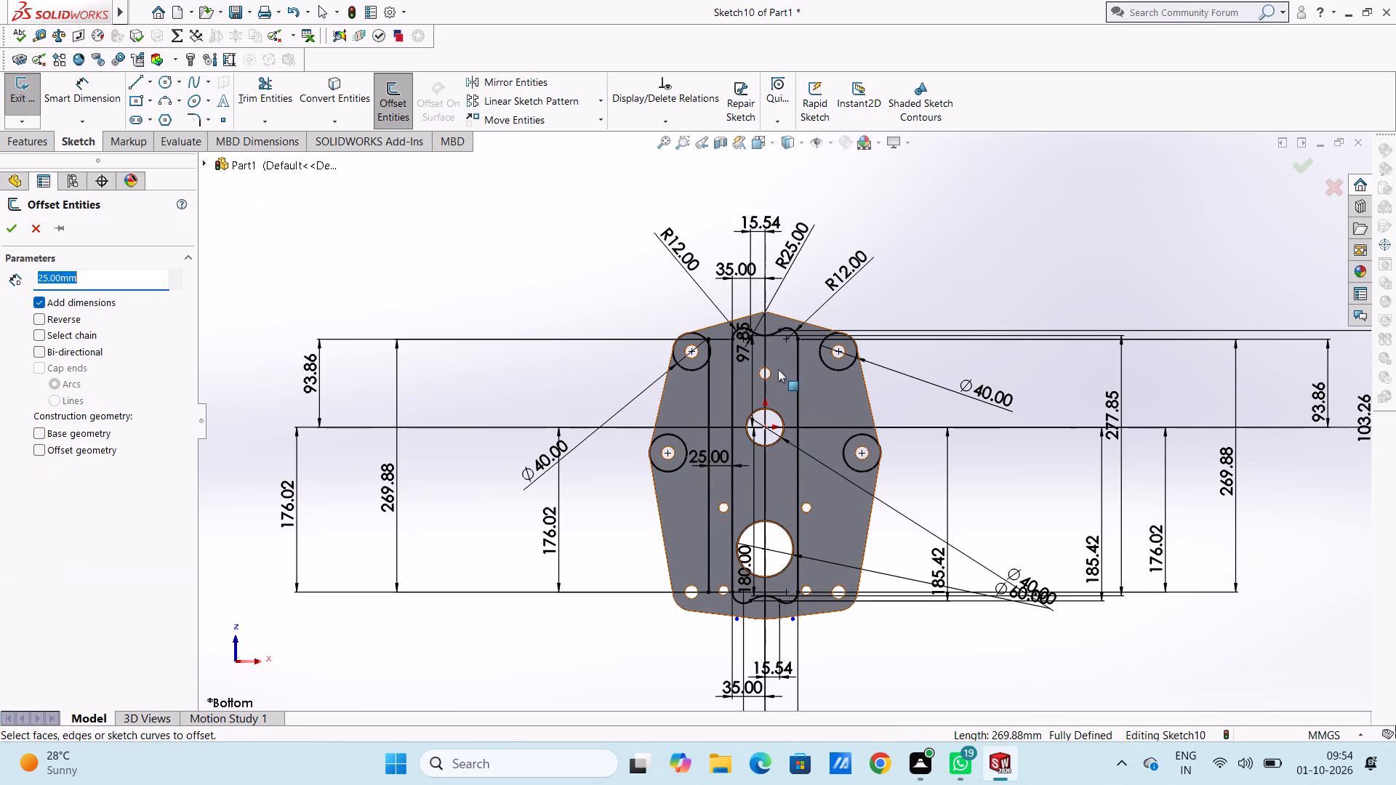
click(801, 387)
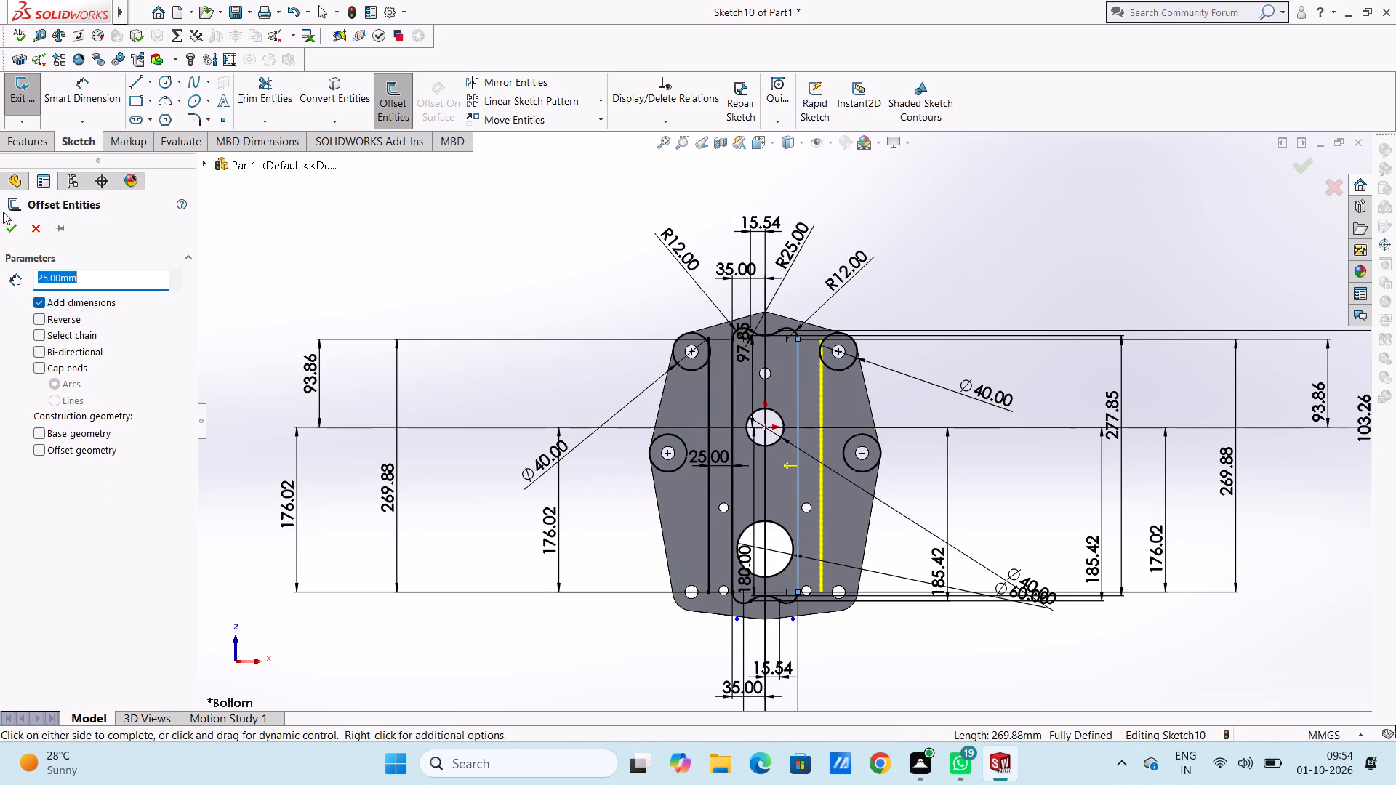
click(8, 230)
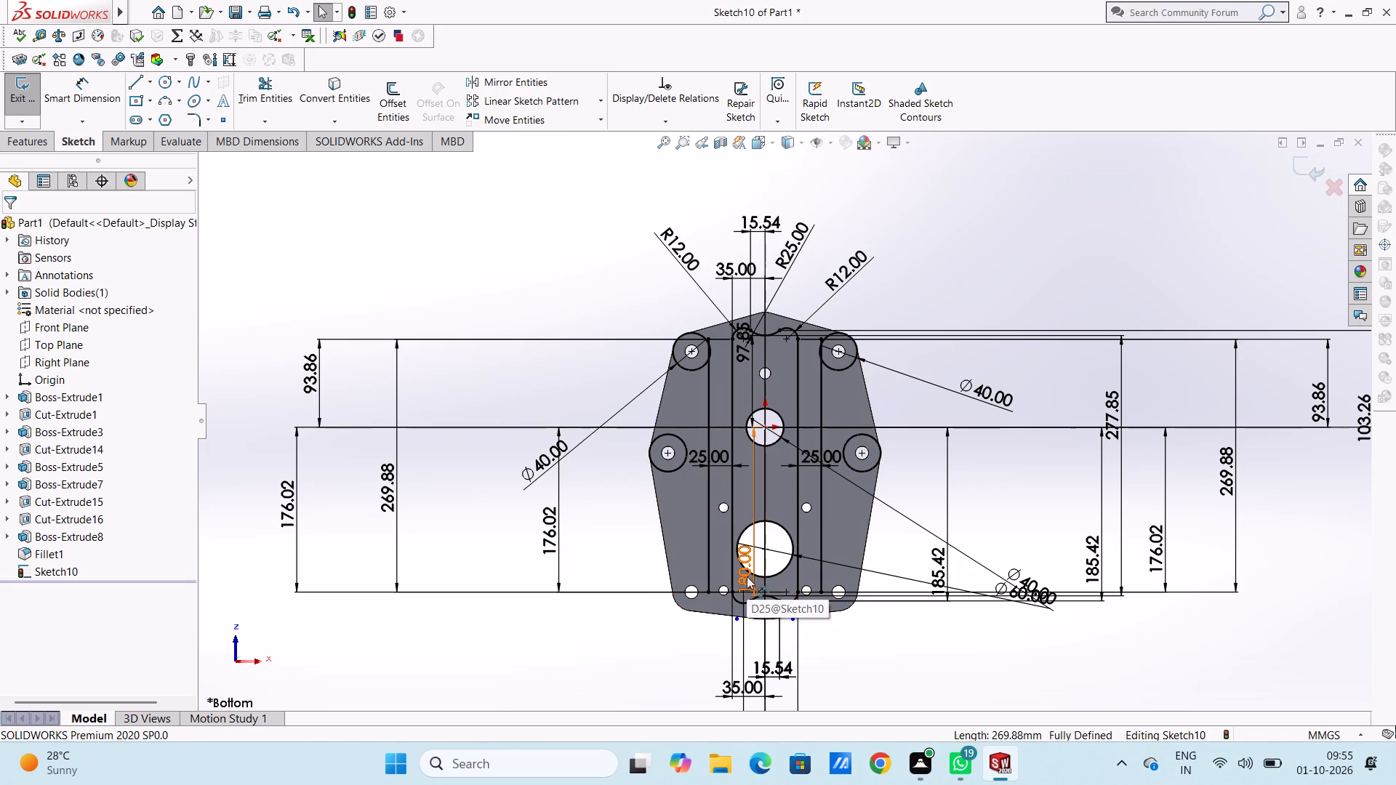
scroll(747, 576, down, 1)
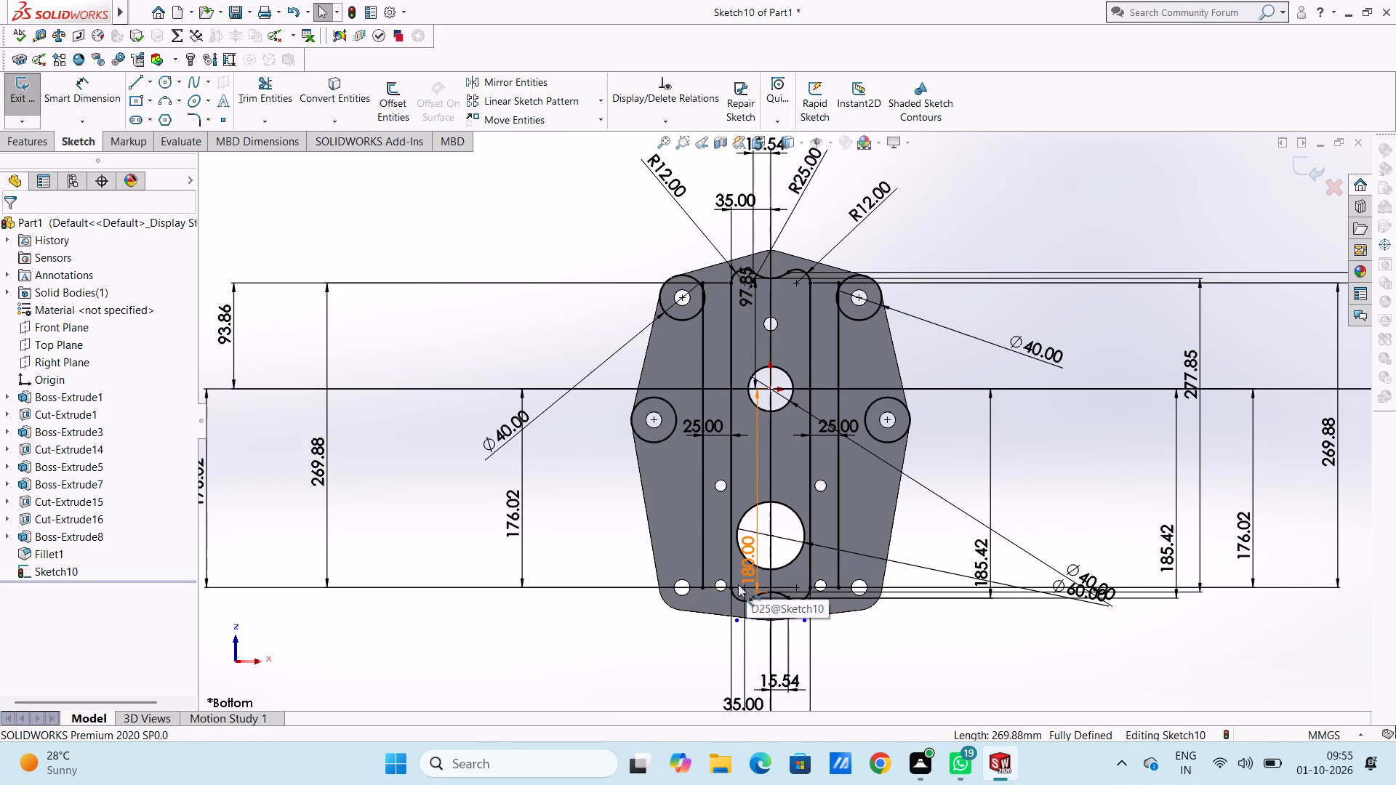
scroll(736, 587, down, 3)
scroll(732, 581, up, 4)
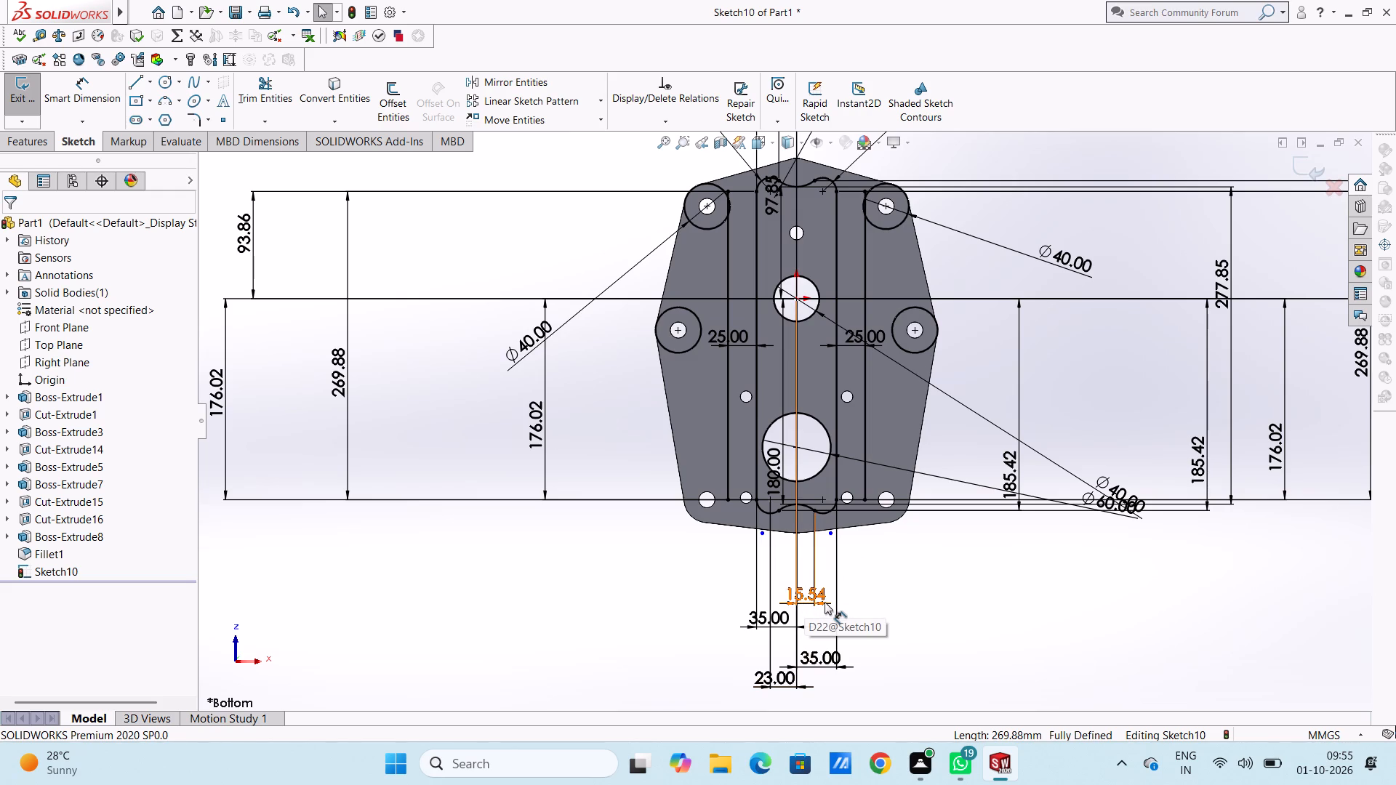
Draw a 20 mm radius circle centred on each of the two bottom corner holes, matching the plate's rounded corners.
click(169, 84)
scroll(696, 522, down, 2)
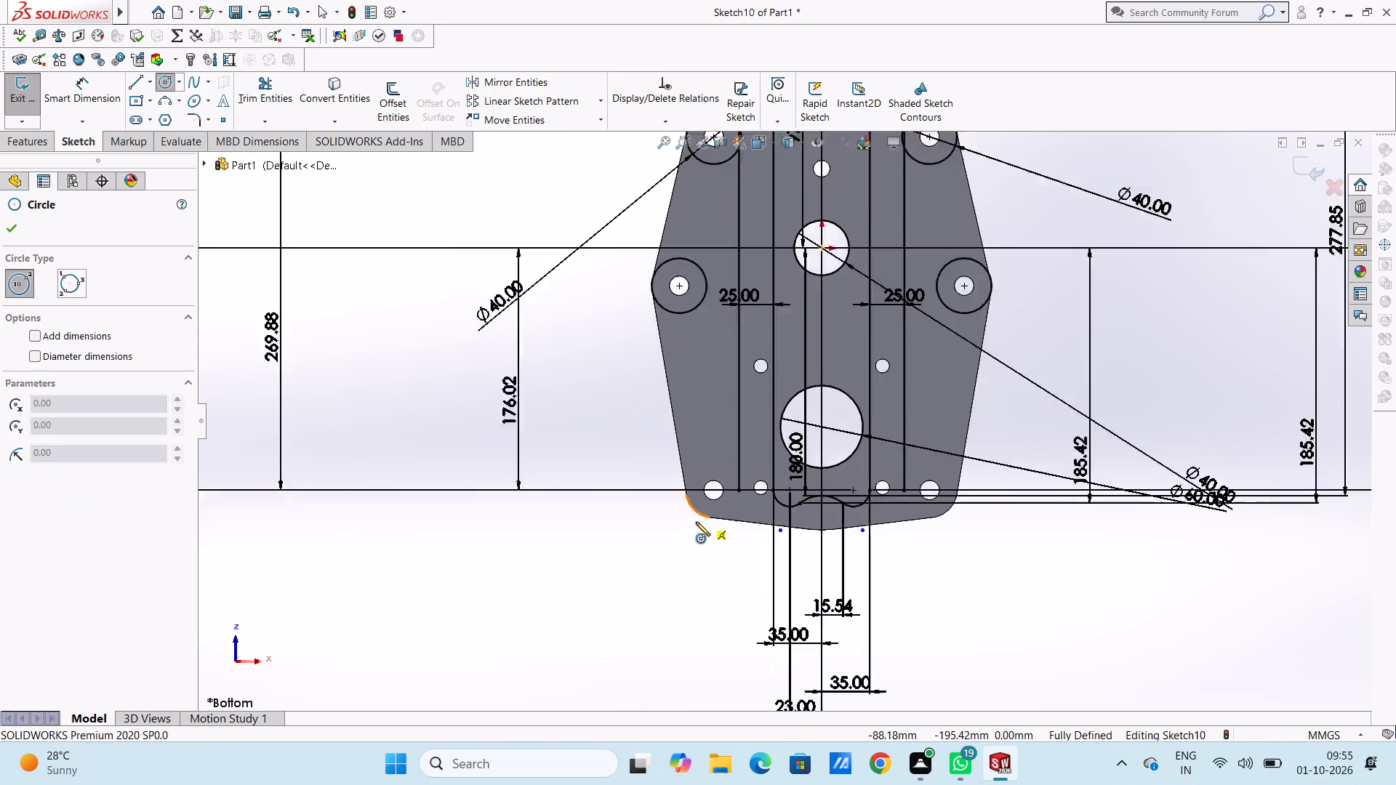
scroll(696, 522, down, 2)
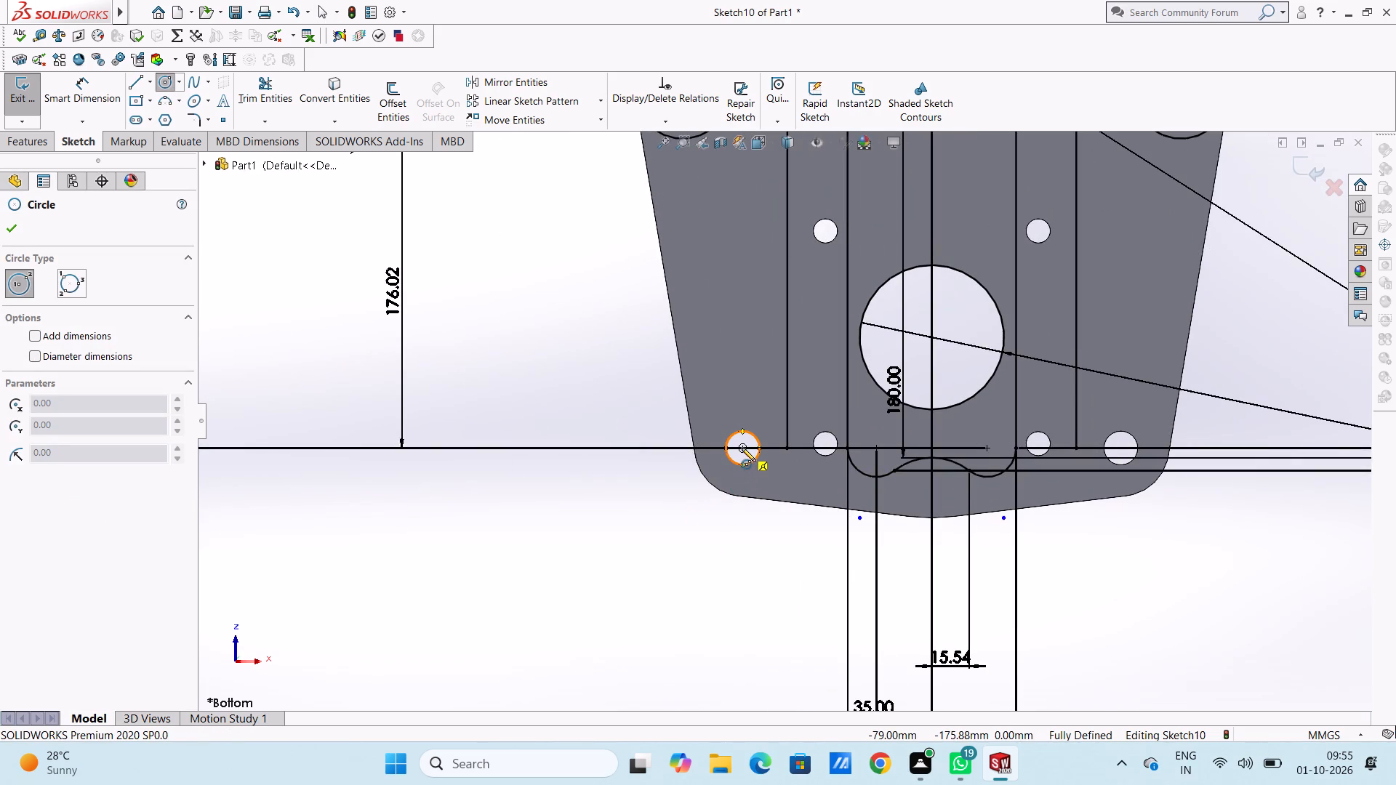
click(742, 446)
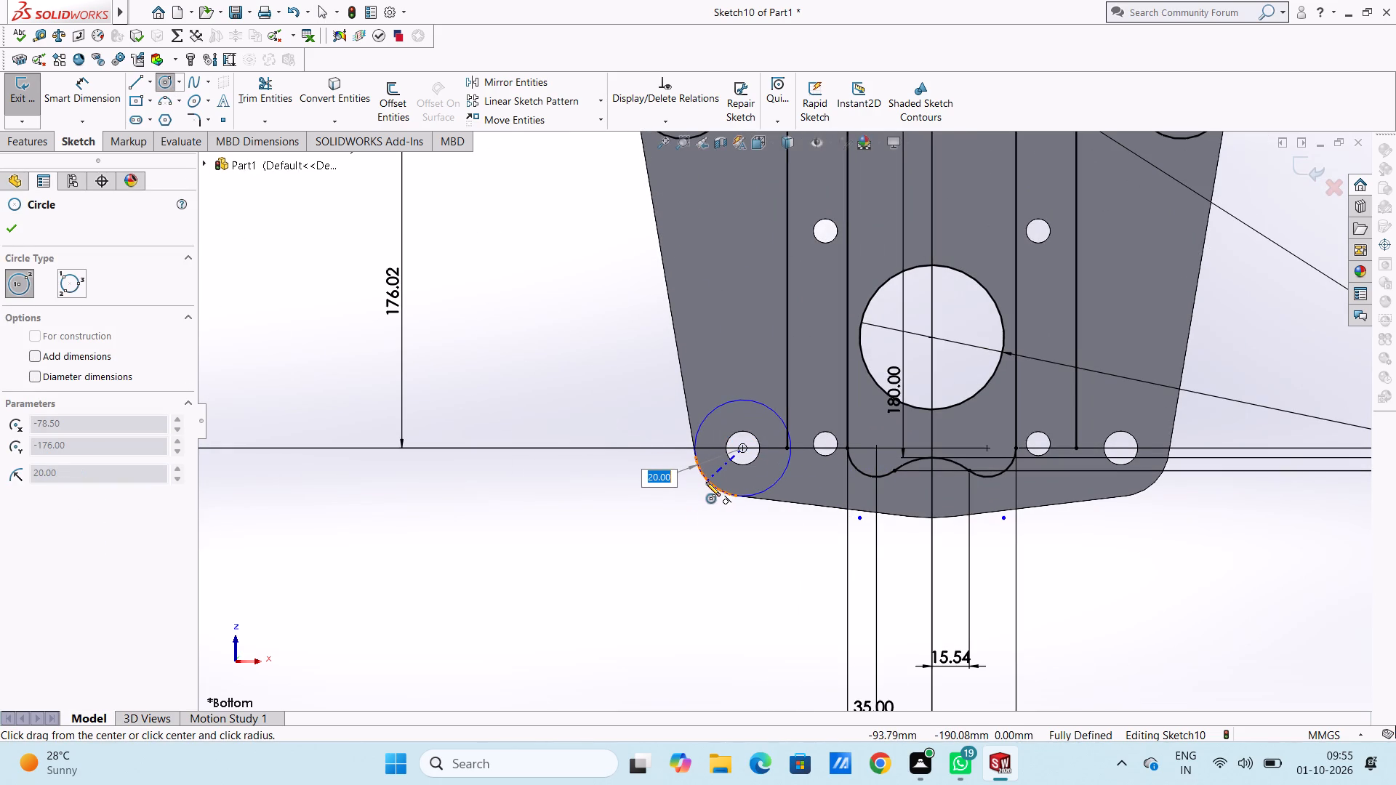
click(706, 482)
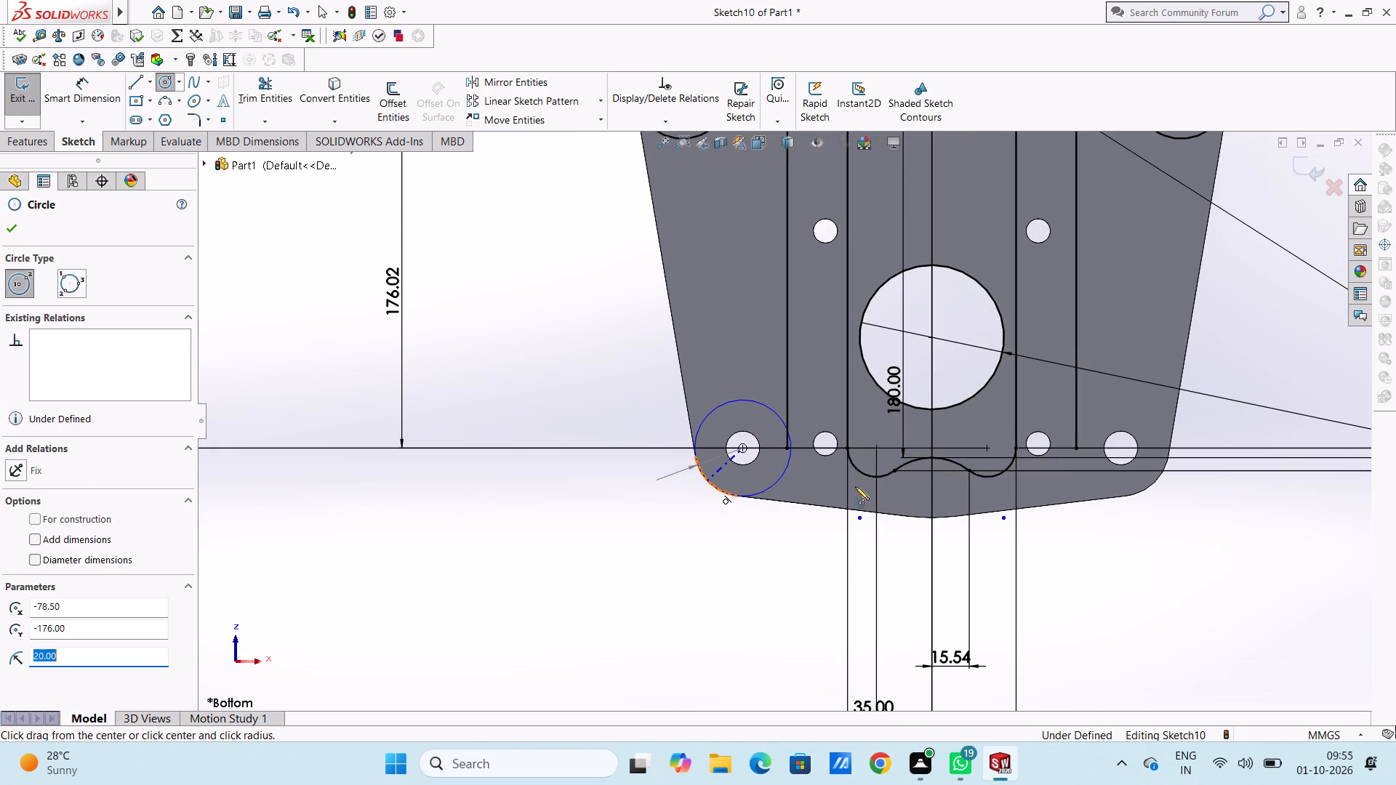
click(1120, 448)
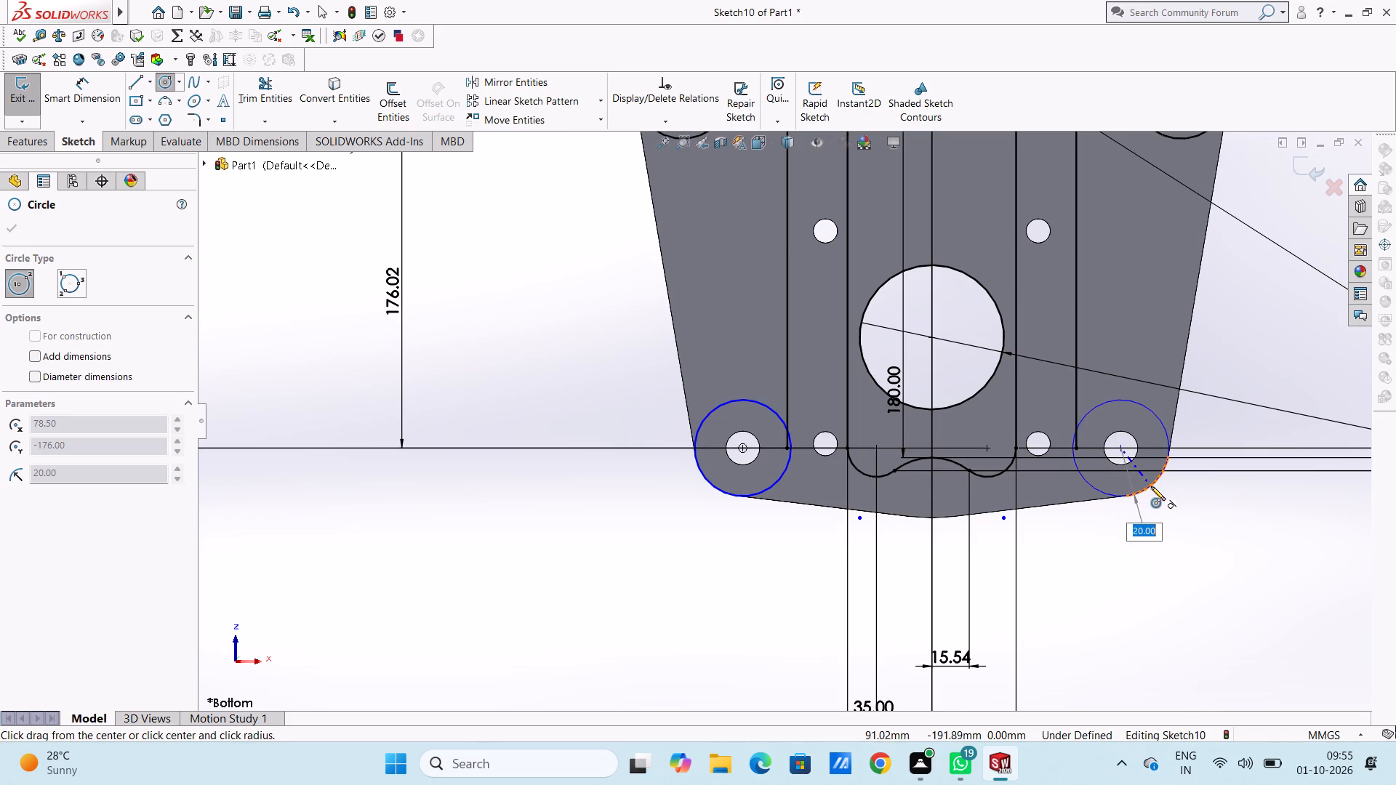
click(1152, 486)
key(Escape)
key(Escape)
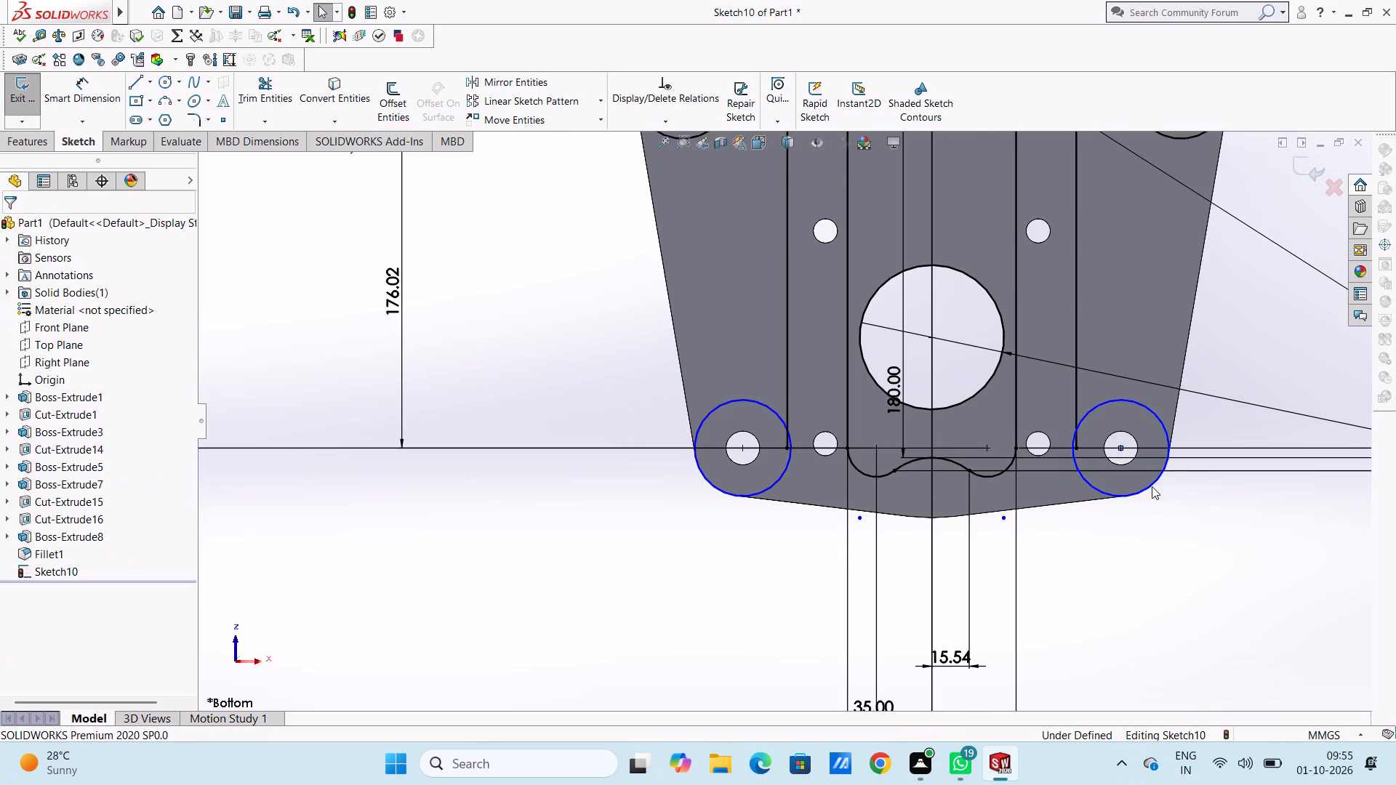
Add a 40 mm diameter dimension to each of the two bottom corner circles.
scroll(1152, 486, up, 7)
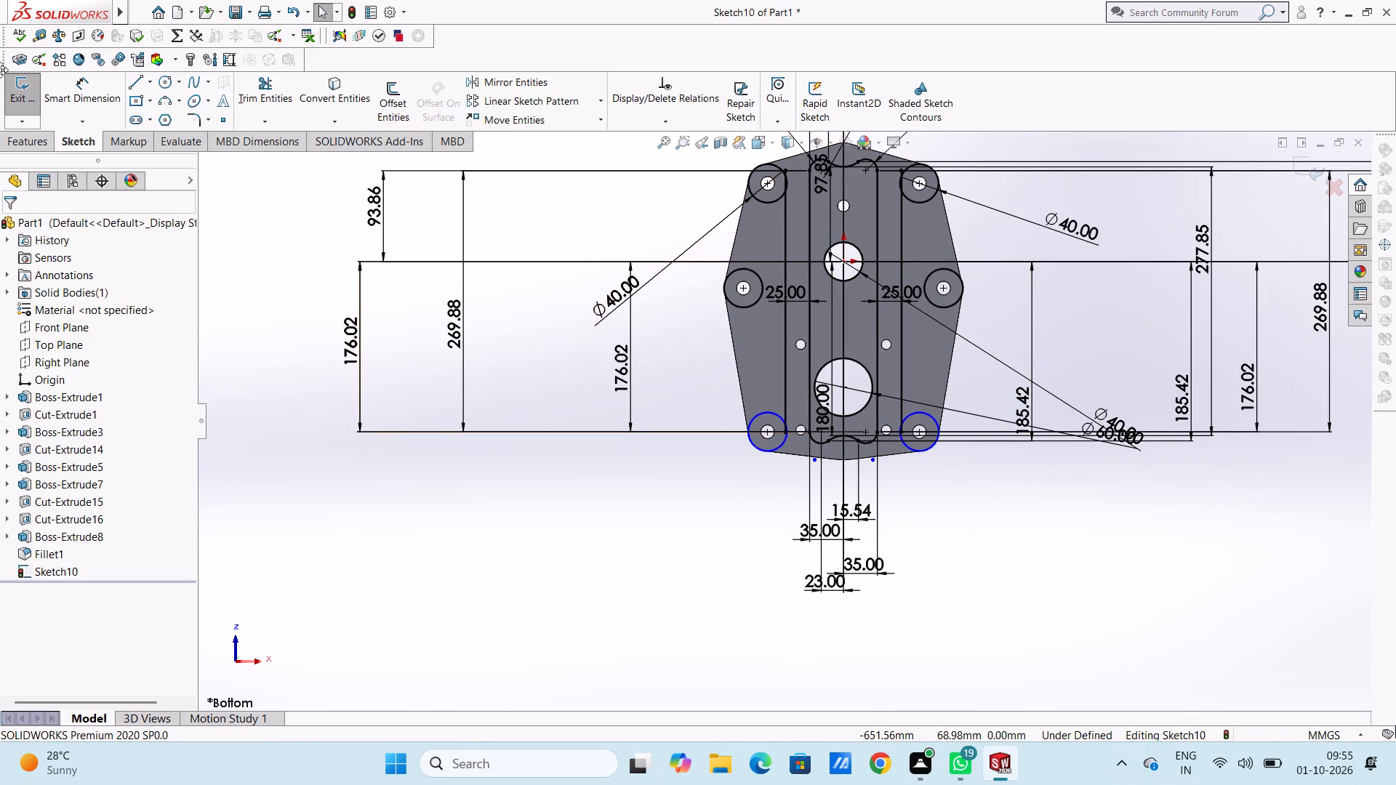
click(100, 92)
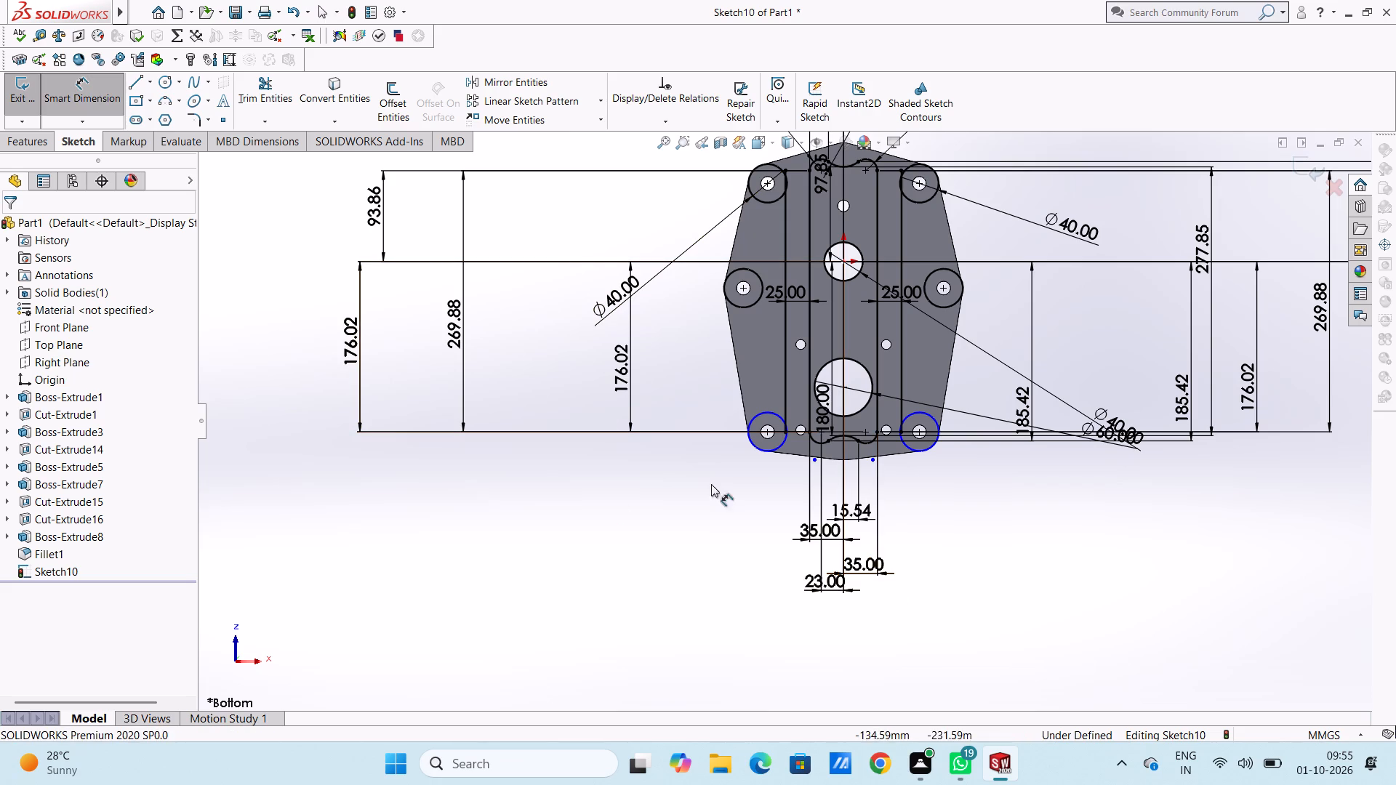
click(746, 441)
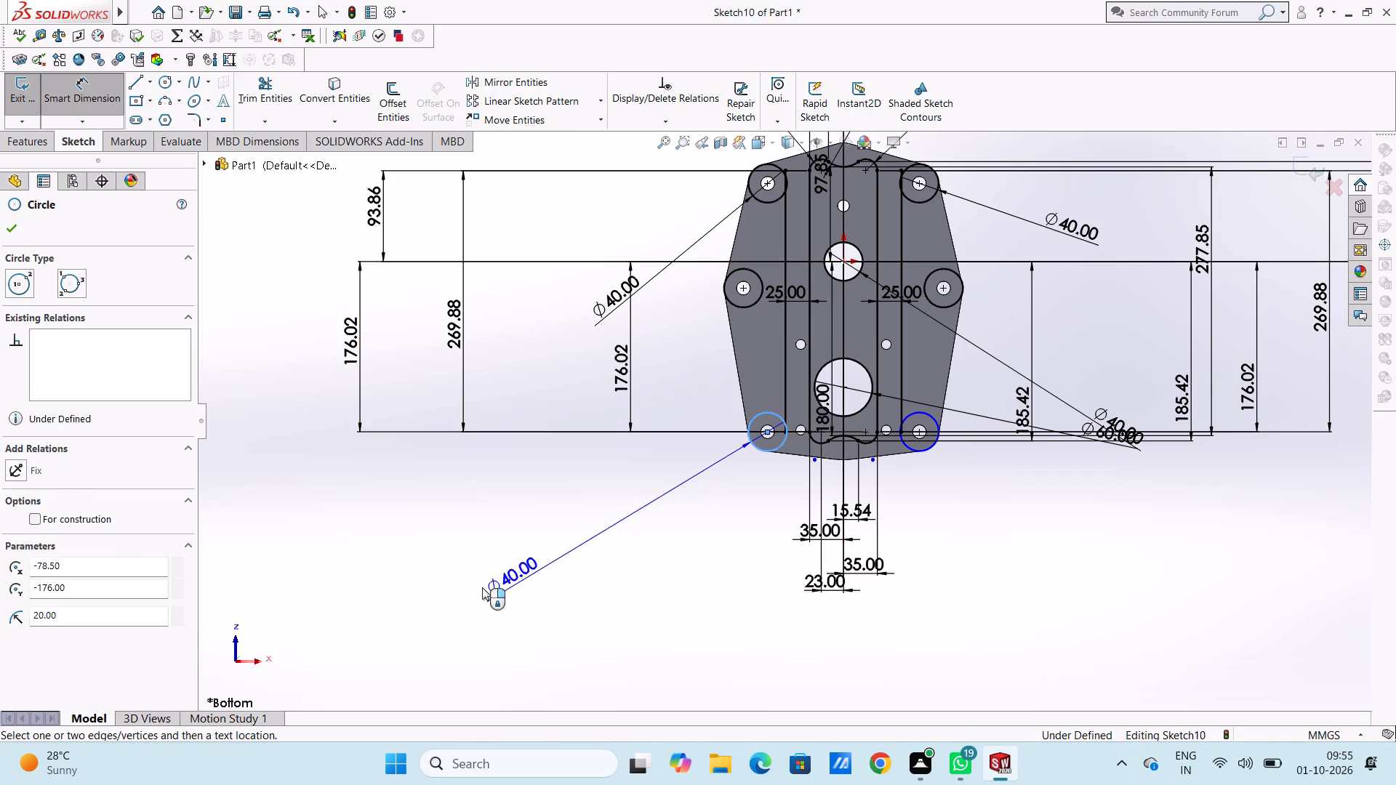
click(481, 587)
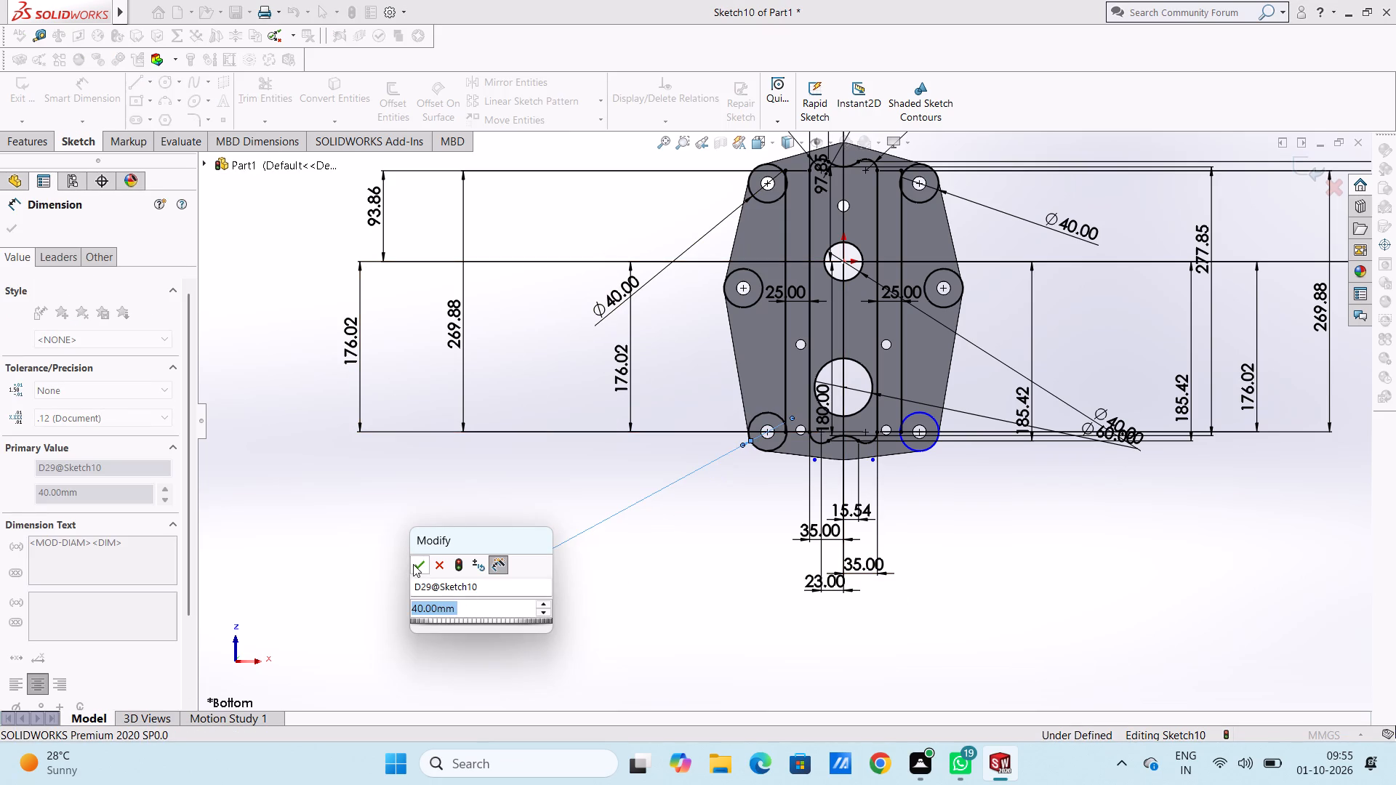
click(415, 565)
click(406, 557)
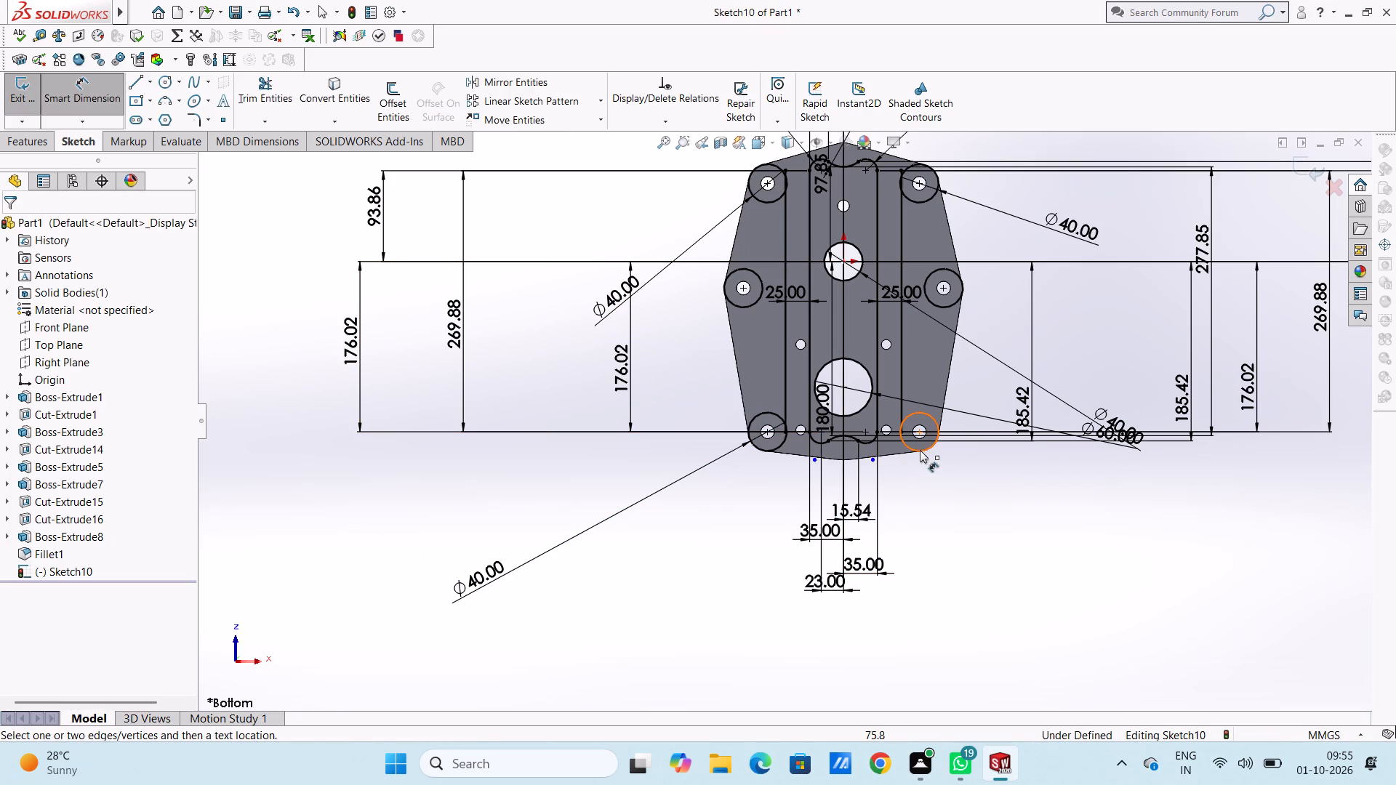
click(935, 447)
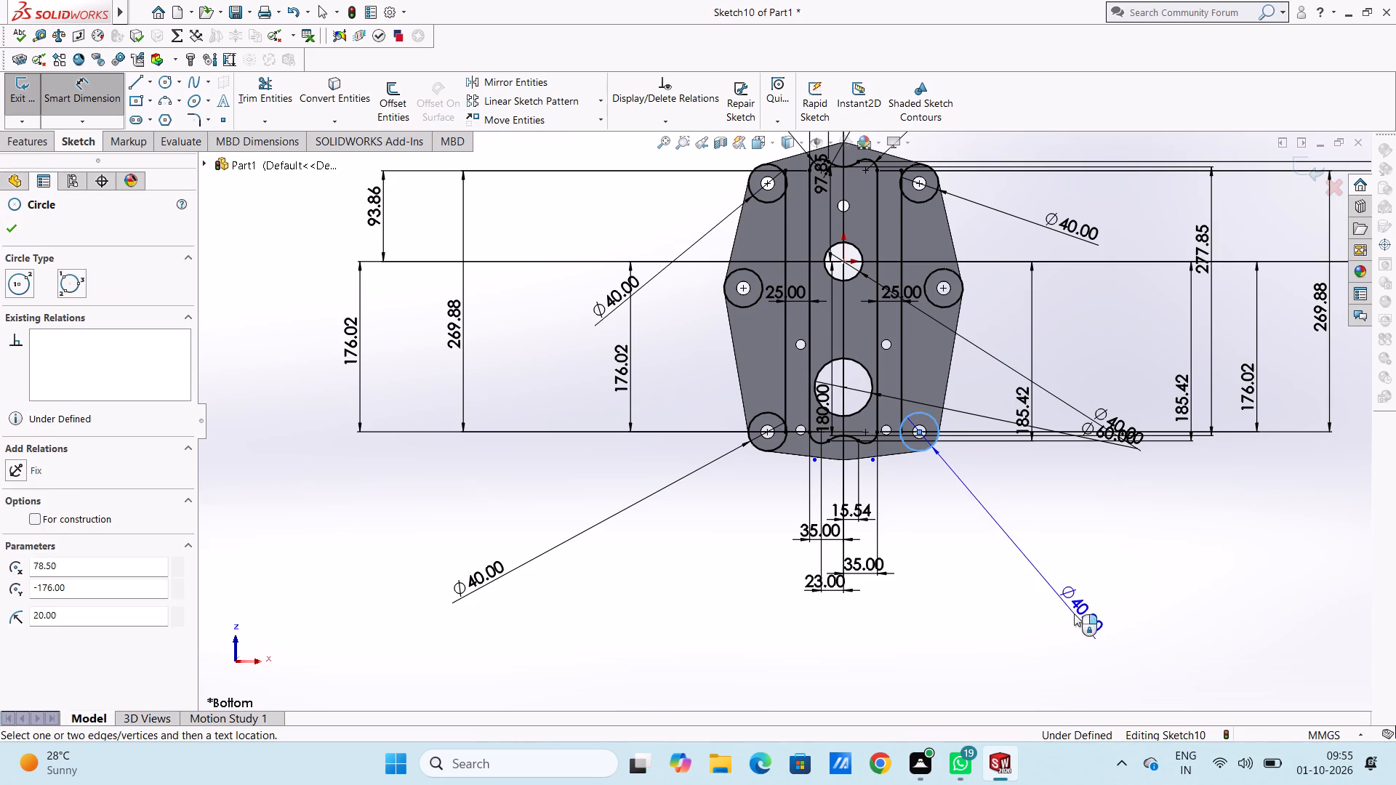
click(1074, 613)
click(1011, 592)
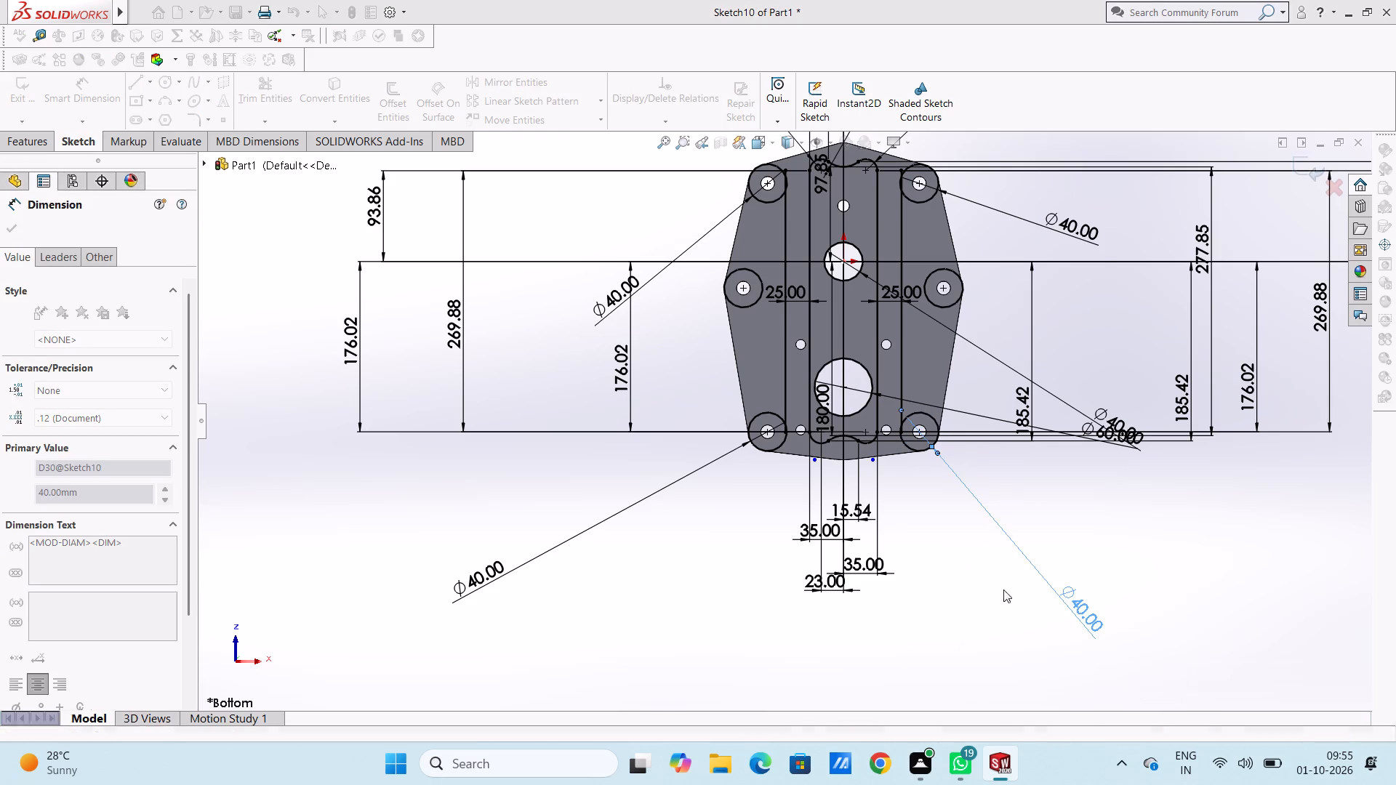
click(988, 576)
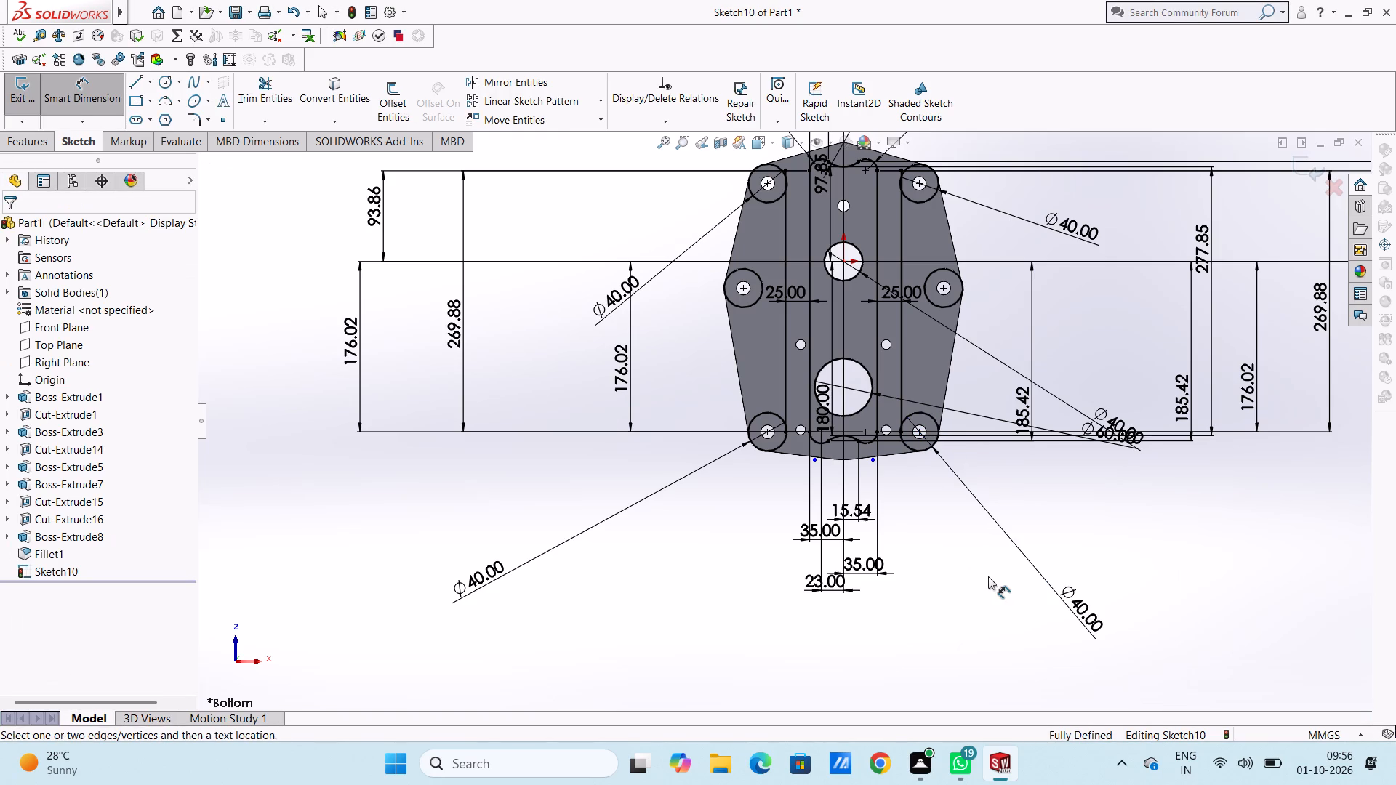
key(Escape)
key(Escape)
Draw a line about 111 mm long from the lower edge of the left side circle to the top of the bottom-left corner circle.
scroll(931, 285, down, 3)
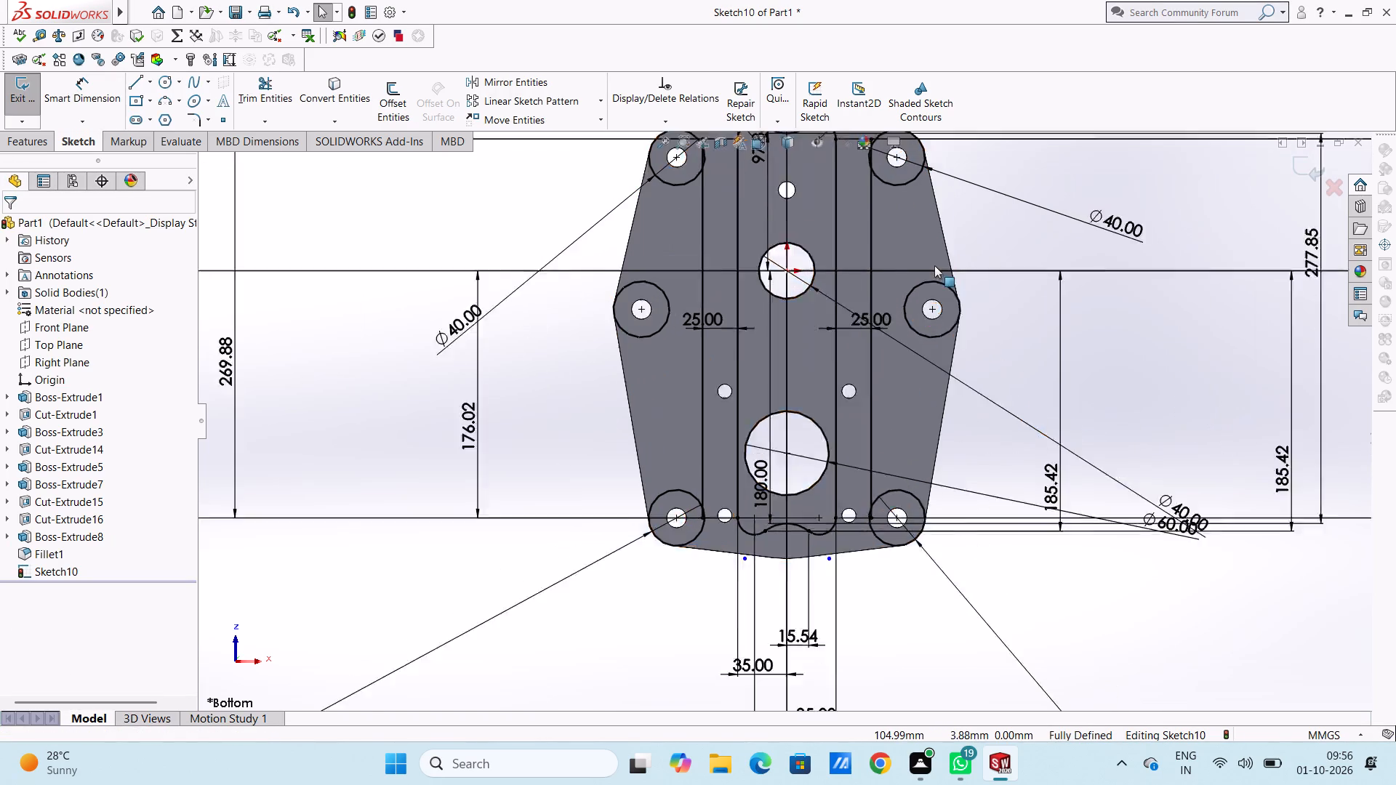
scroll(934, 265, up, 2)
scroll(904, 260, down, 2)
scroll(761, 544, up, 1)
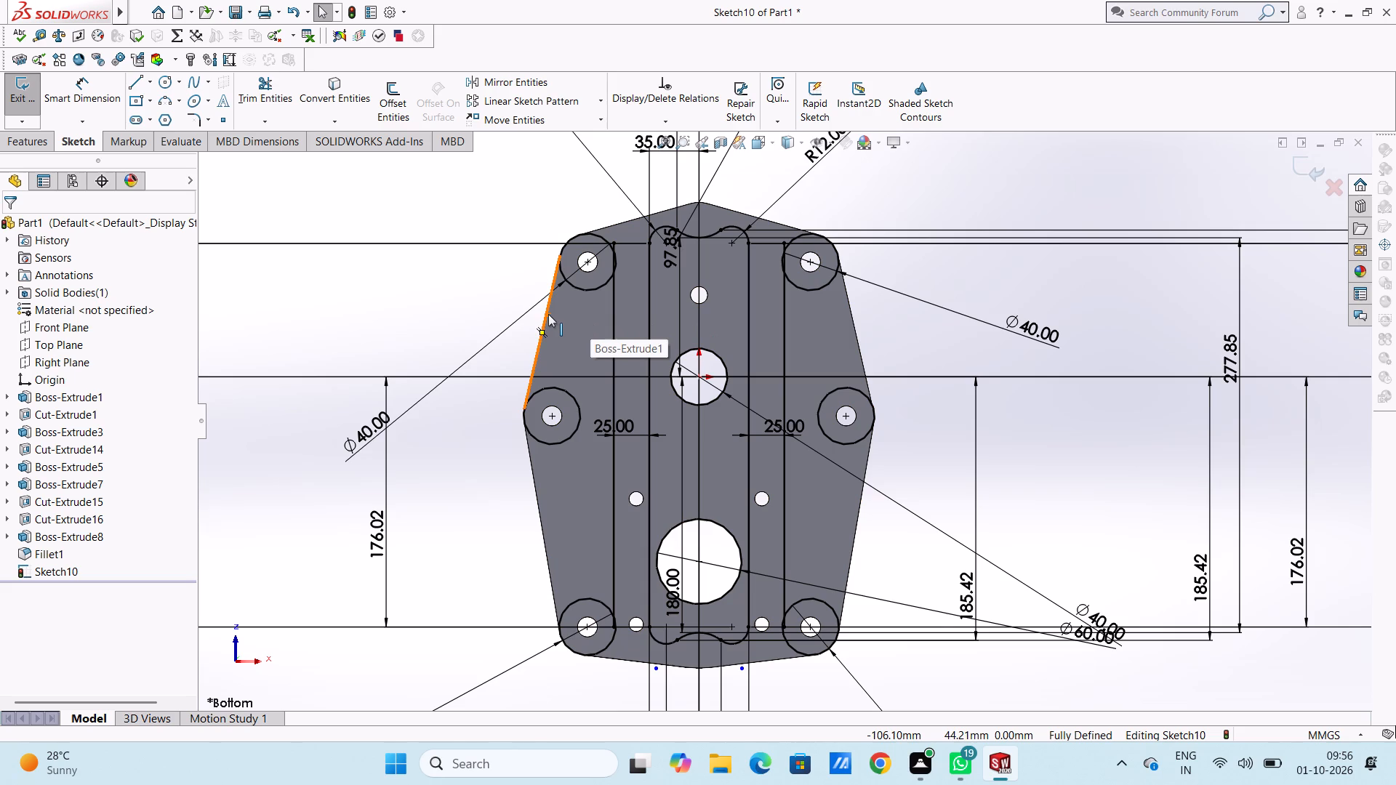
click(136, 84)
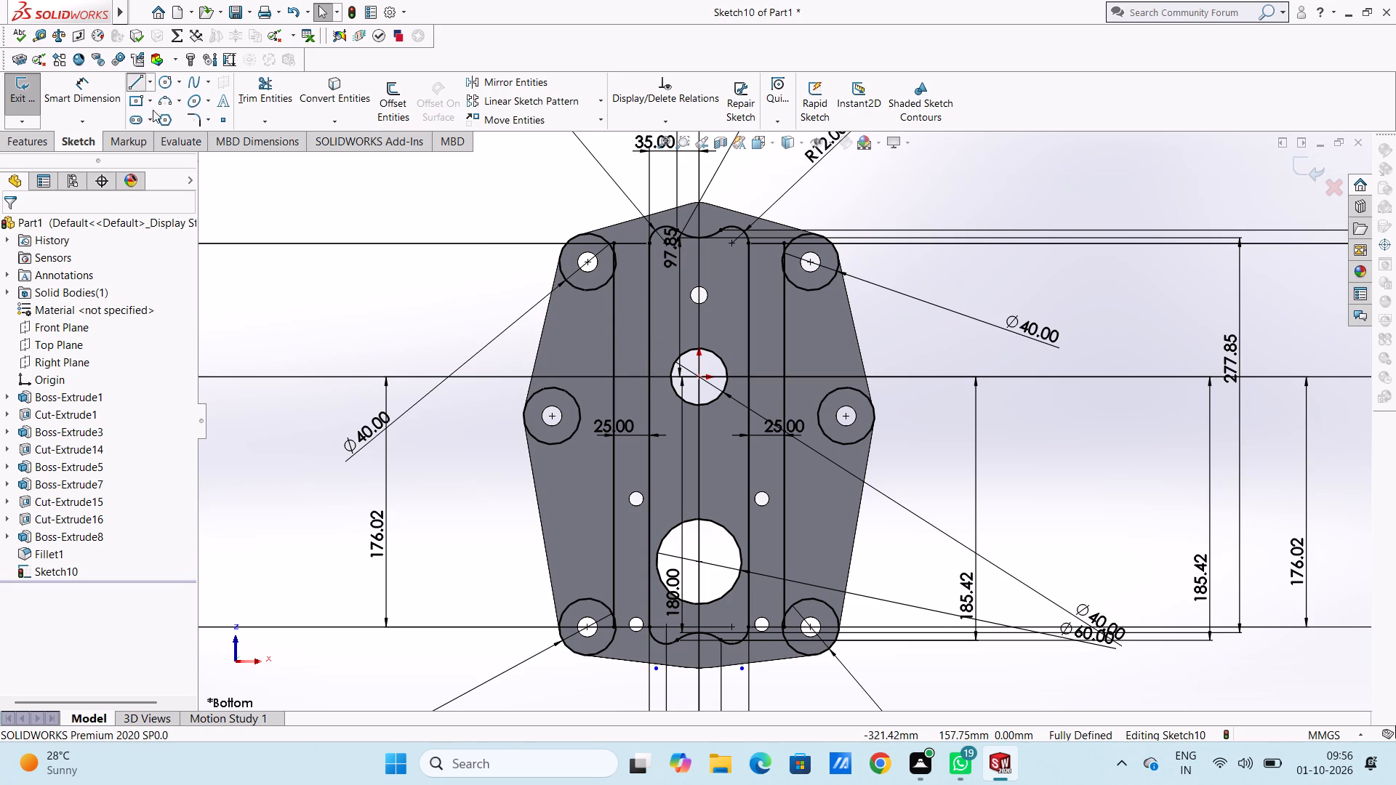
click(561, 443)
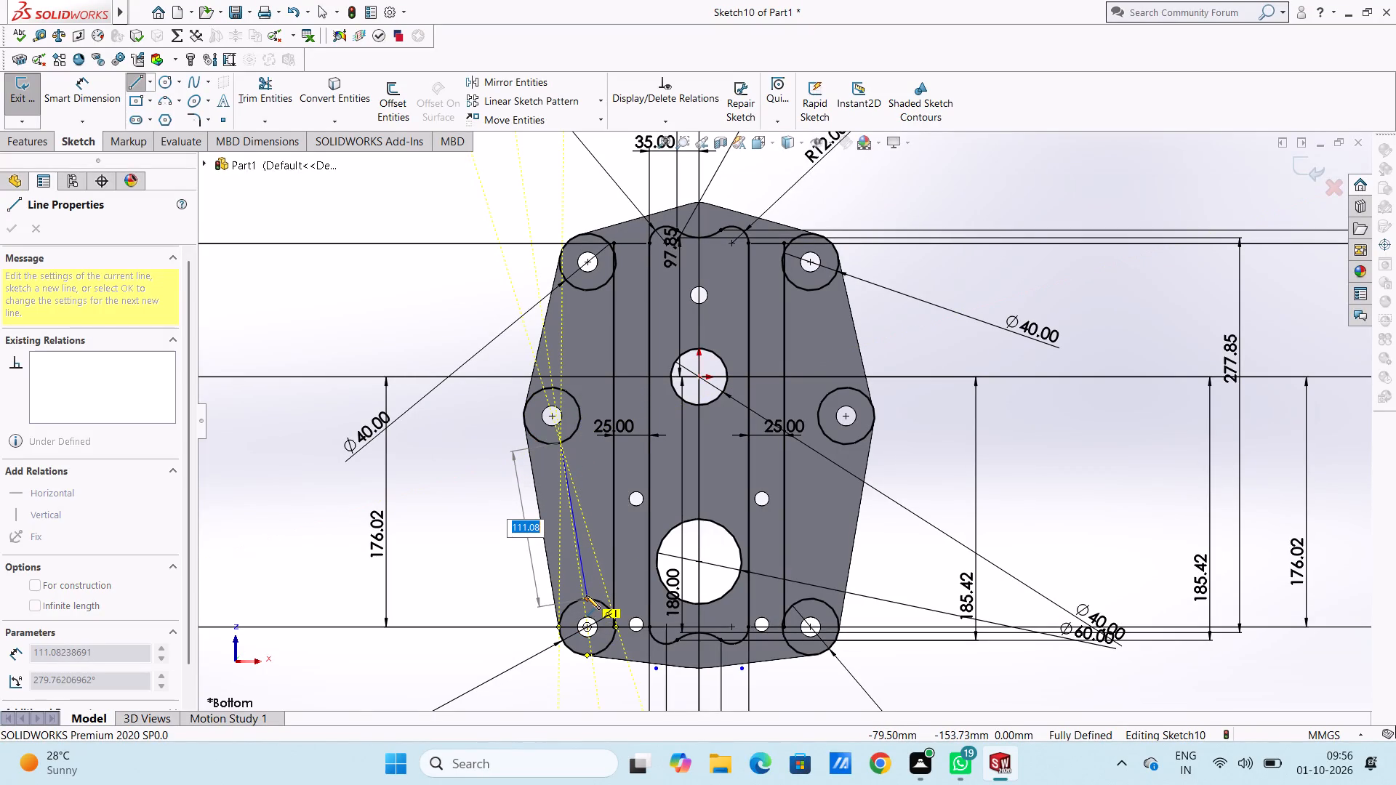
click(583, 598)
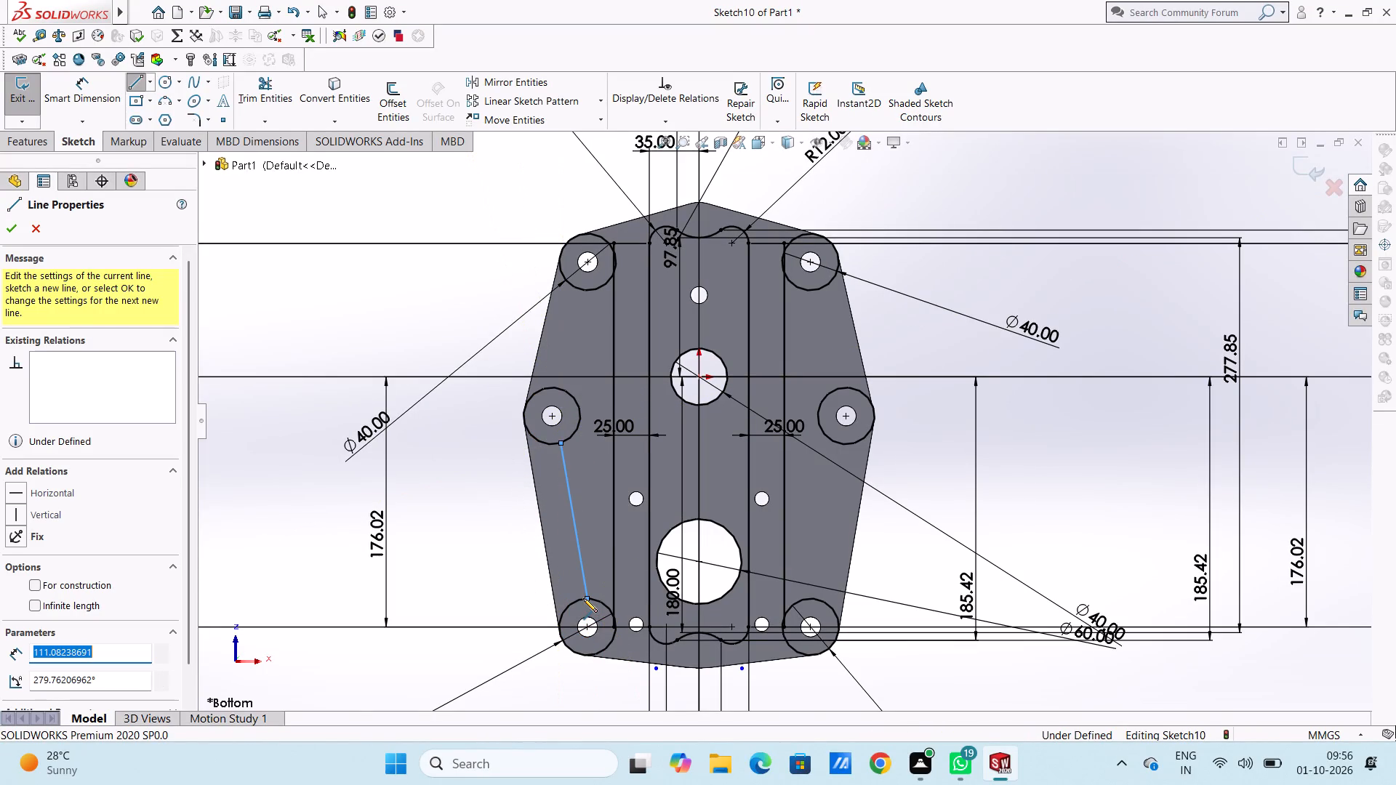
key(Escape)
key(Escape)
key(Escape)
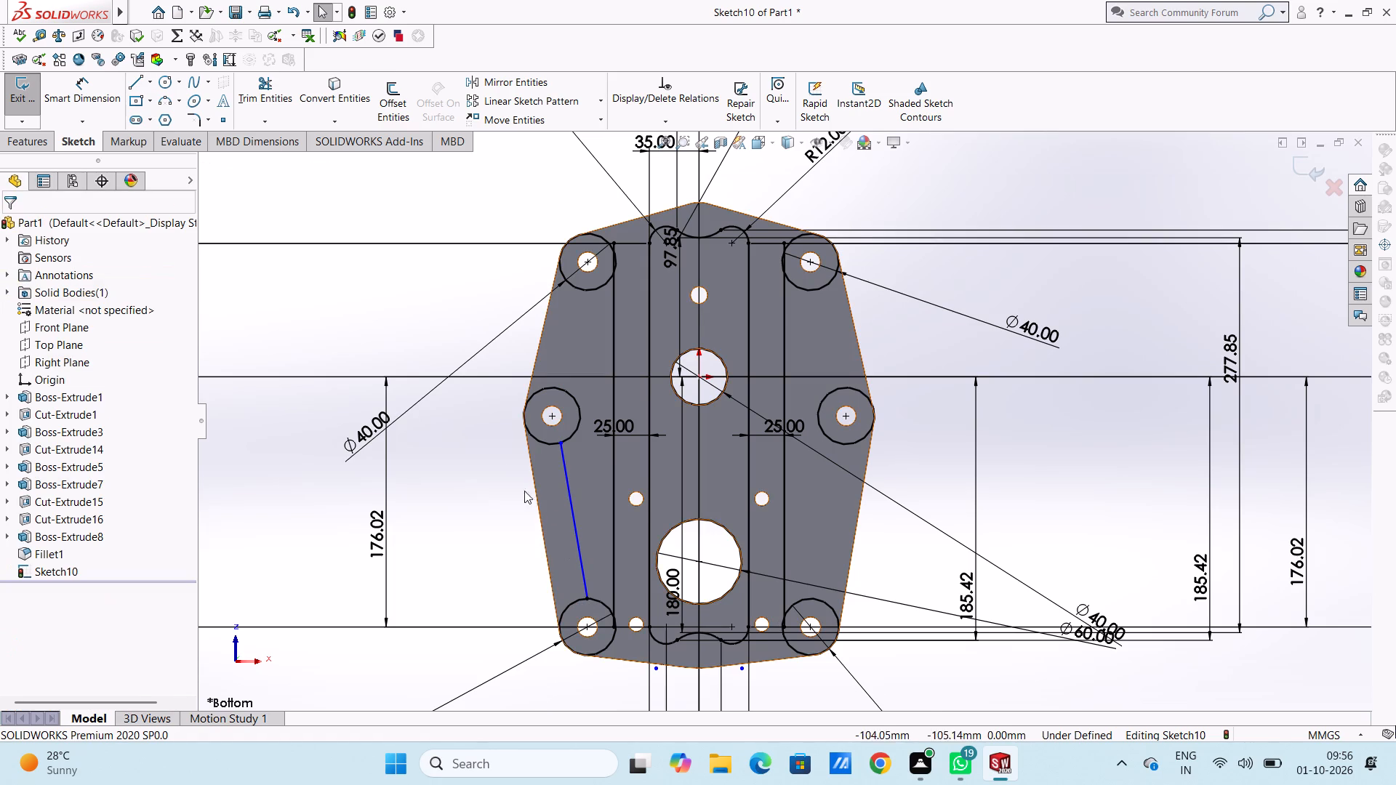
Draw a line about 73 mm long on each side, joining the side circle's top point to the upper corner circle's bottom point.
click(127, 83)
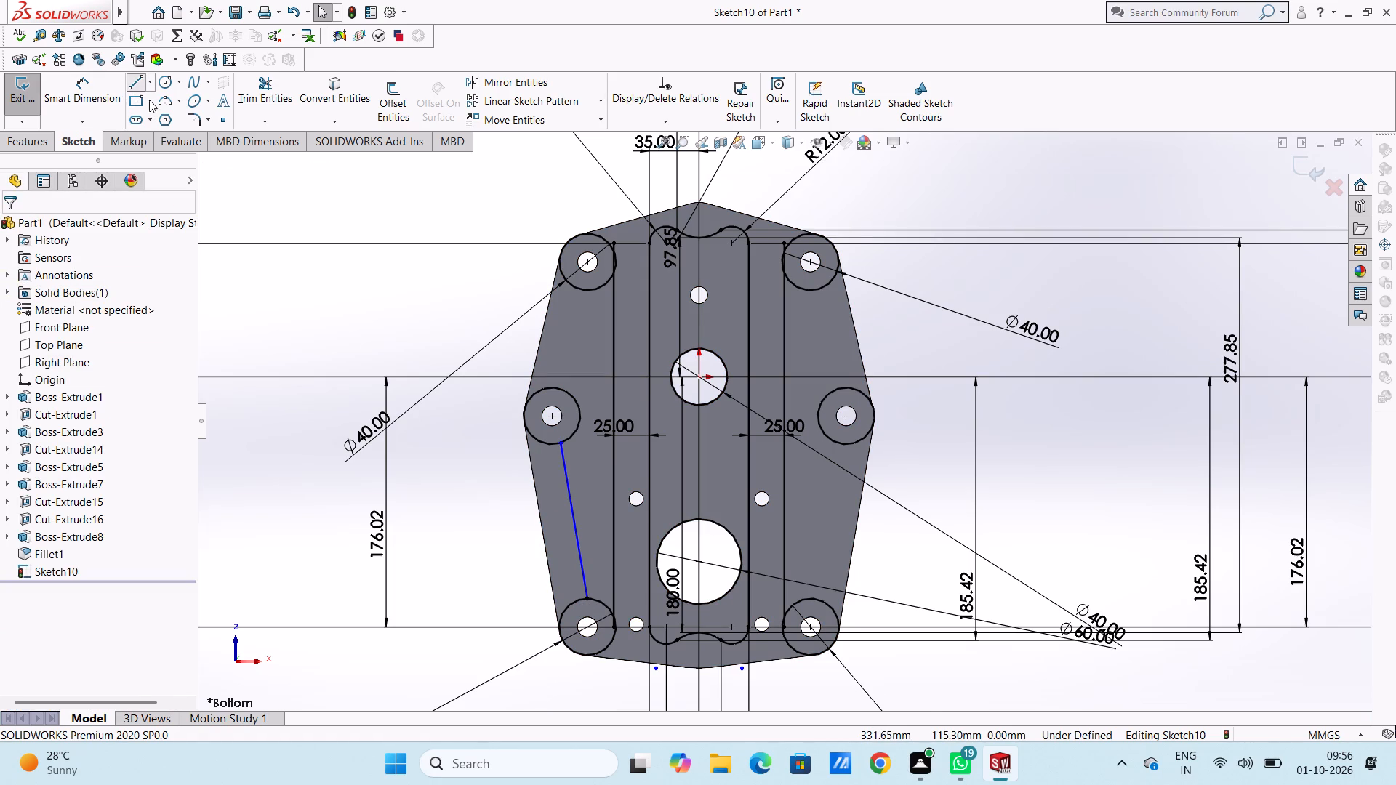
click(550, 389)
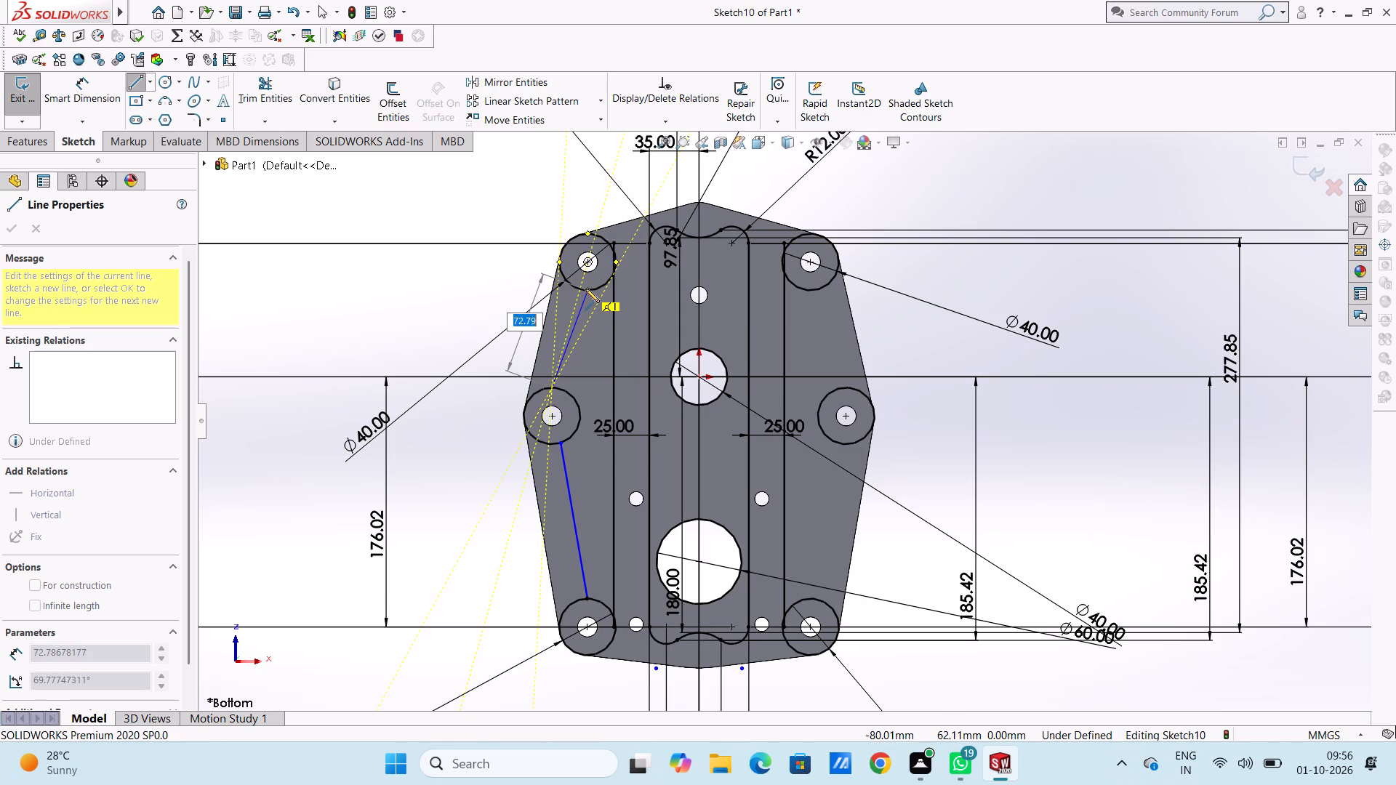
click(585, 288)
key(Escape)
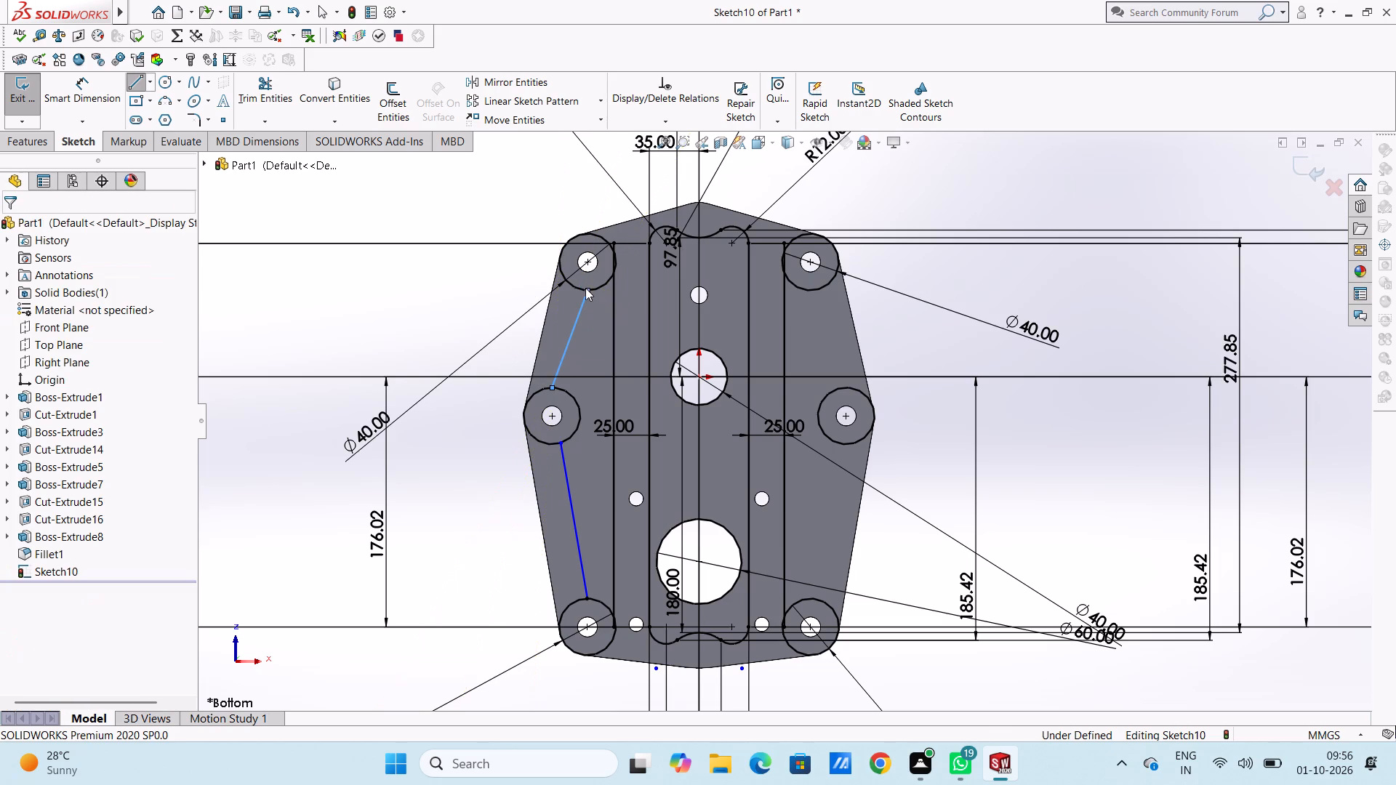
key(Escape)
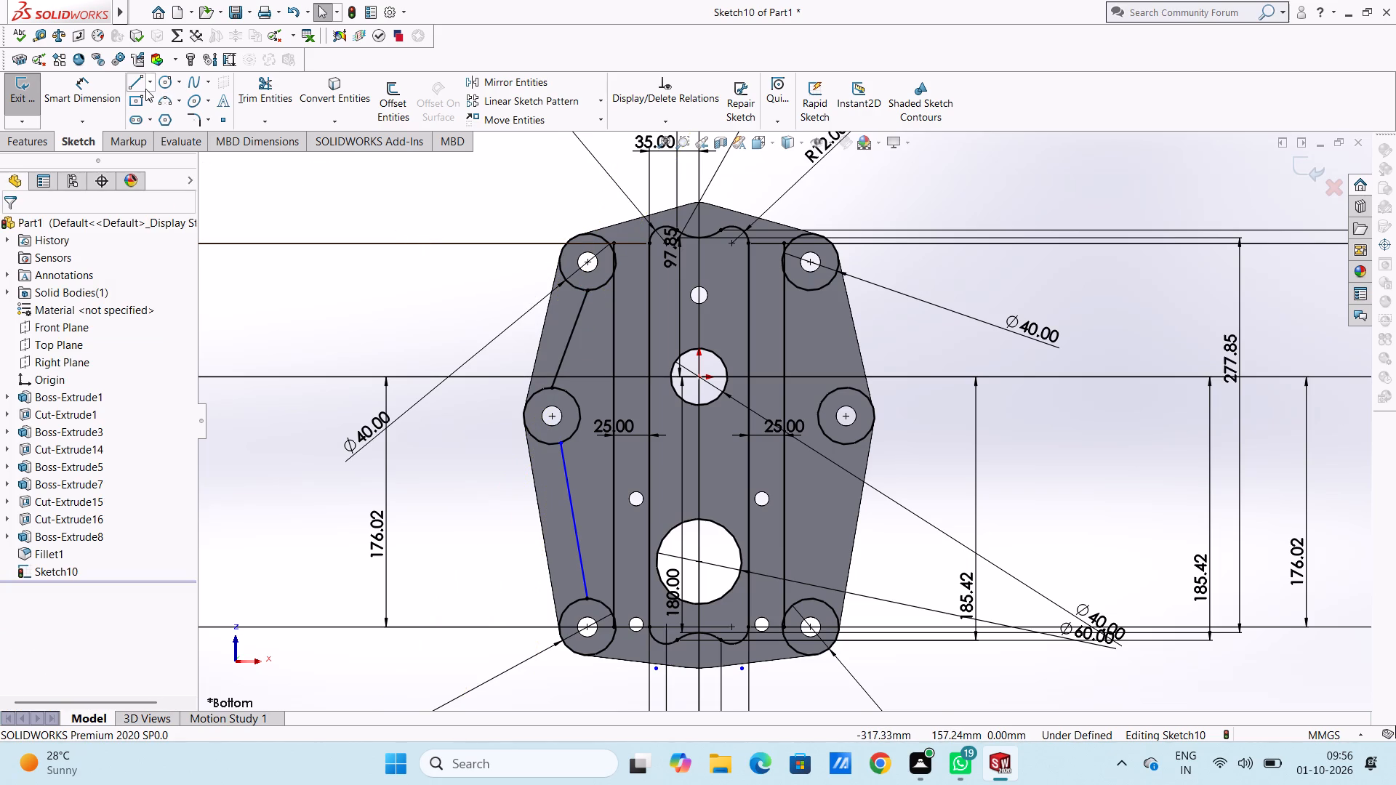
click(140, 85)
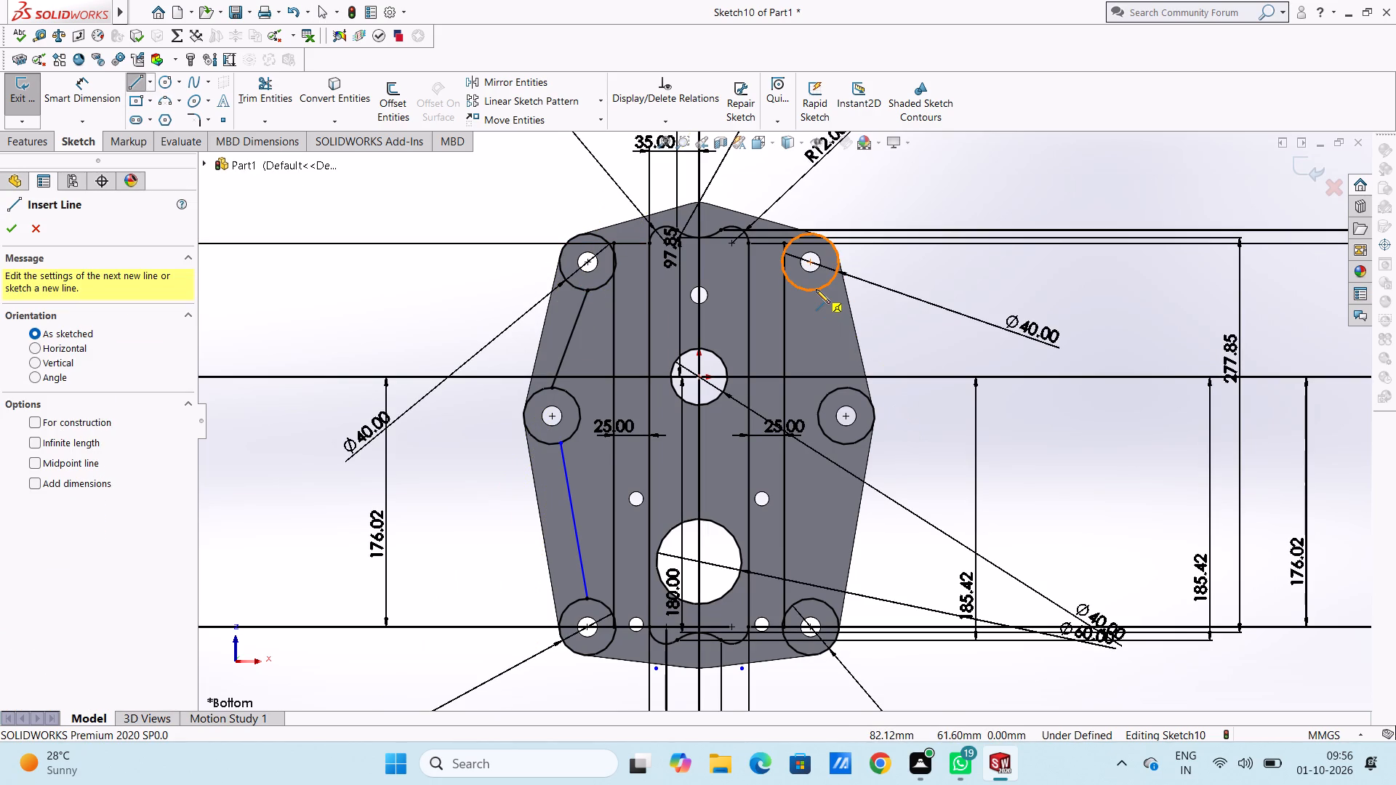
click(811, 289)
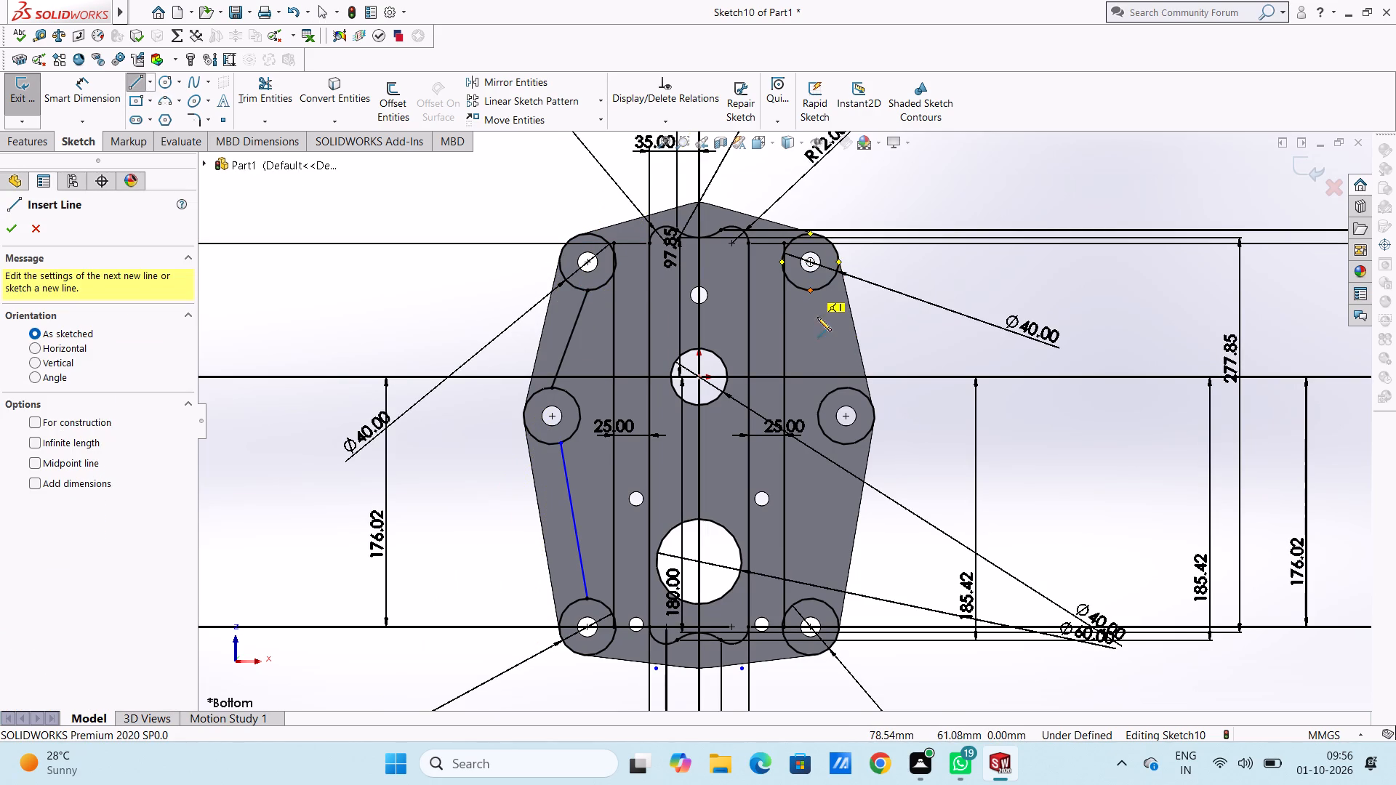
click(848, 389)
key(Escape)
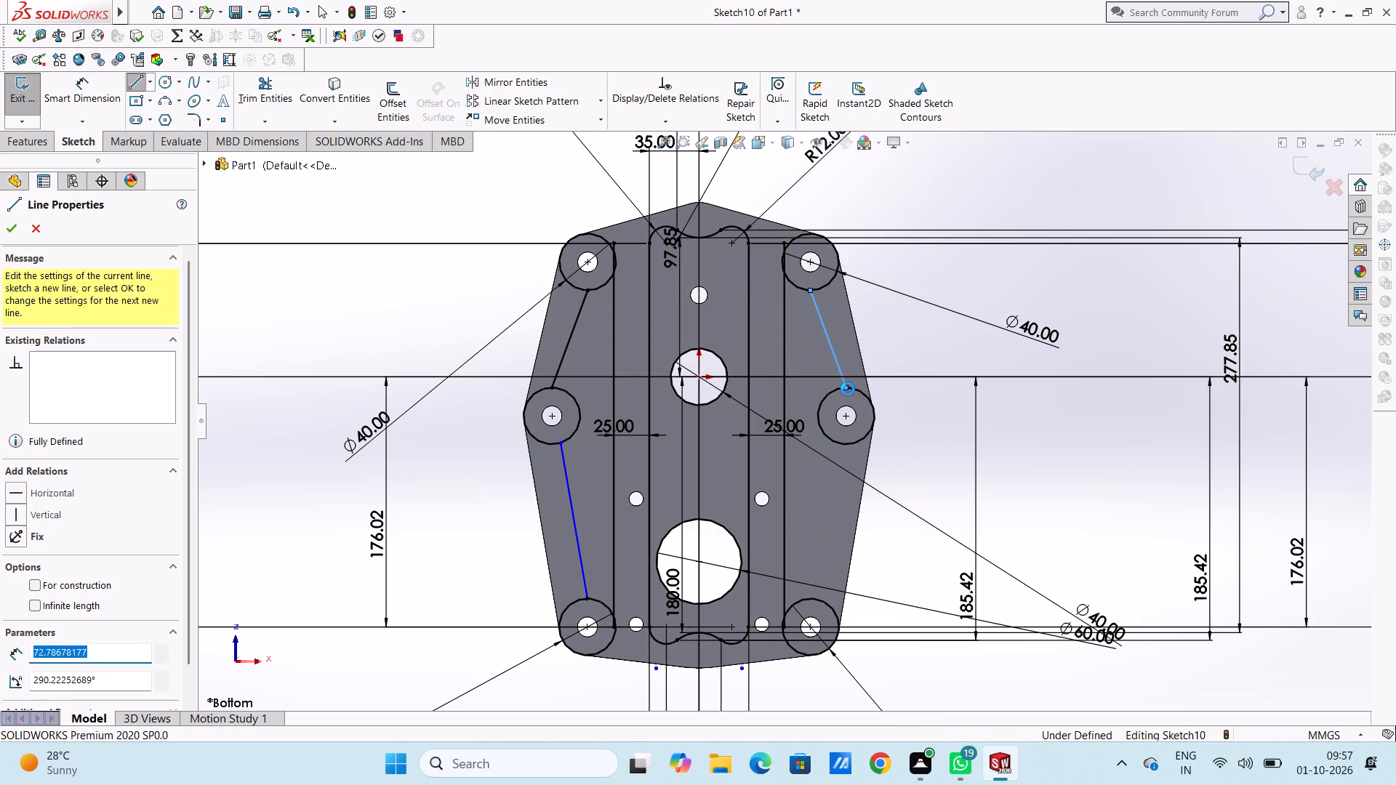
Draw a line about 111 mm long from the top of the bottom-right corner circle to the bottom of the right side circle.
click(137, 85)
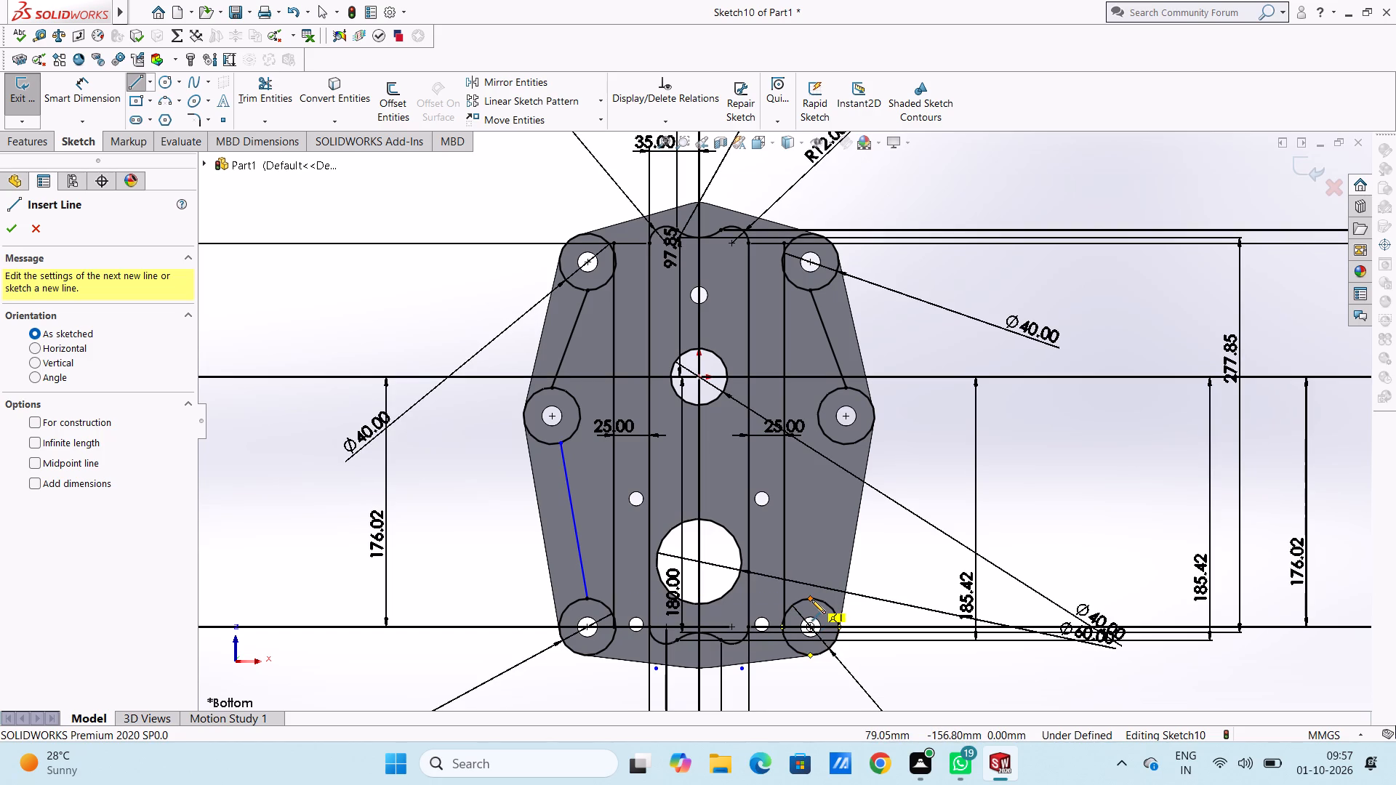
click(809, 598)
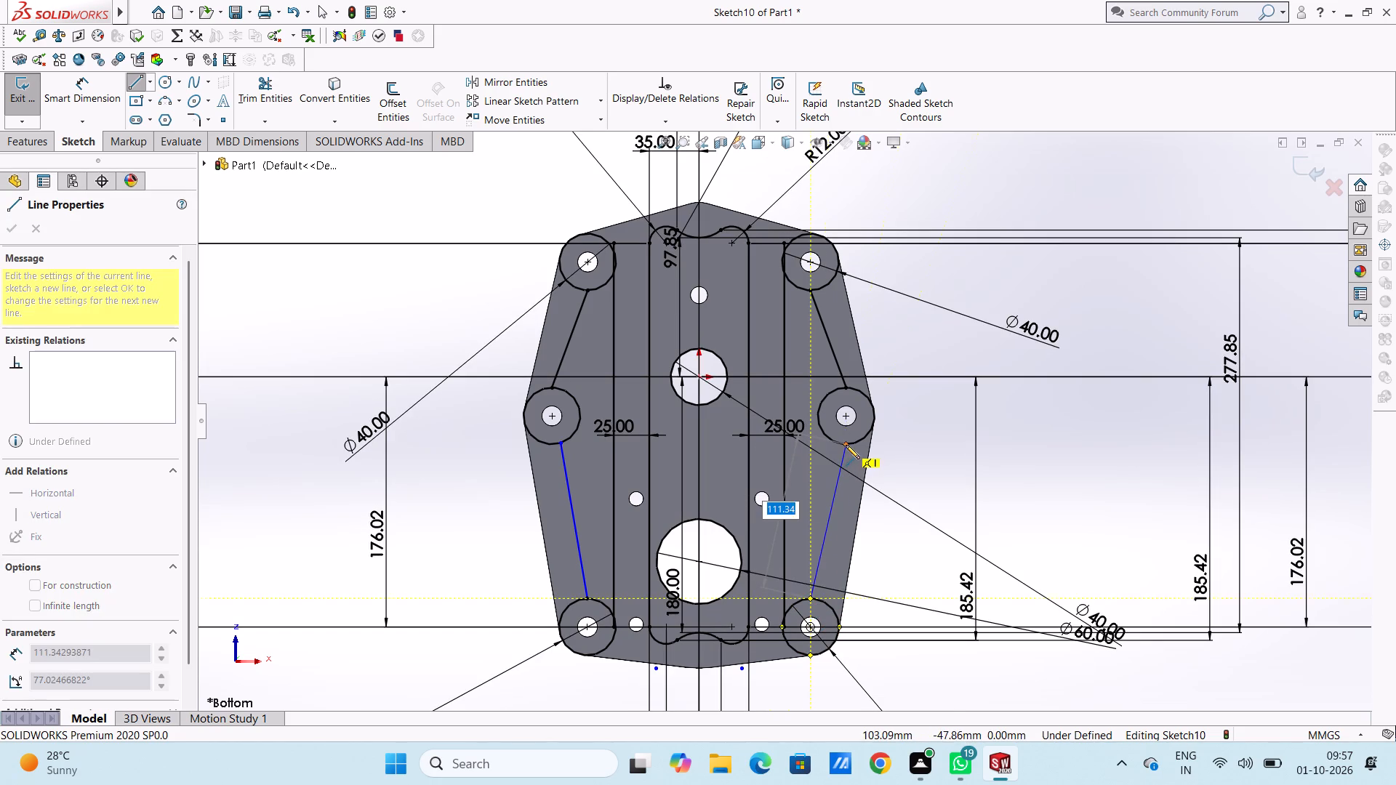
click(846, 445)
key(Escape)
key(Escape)
key(Escape)
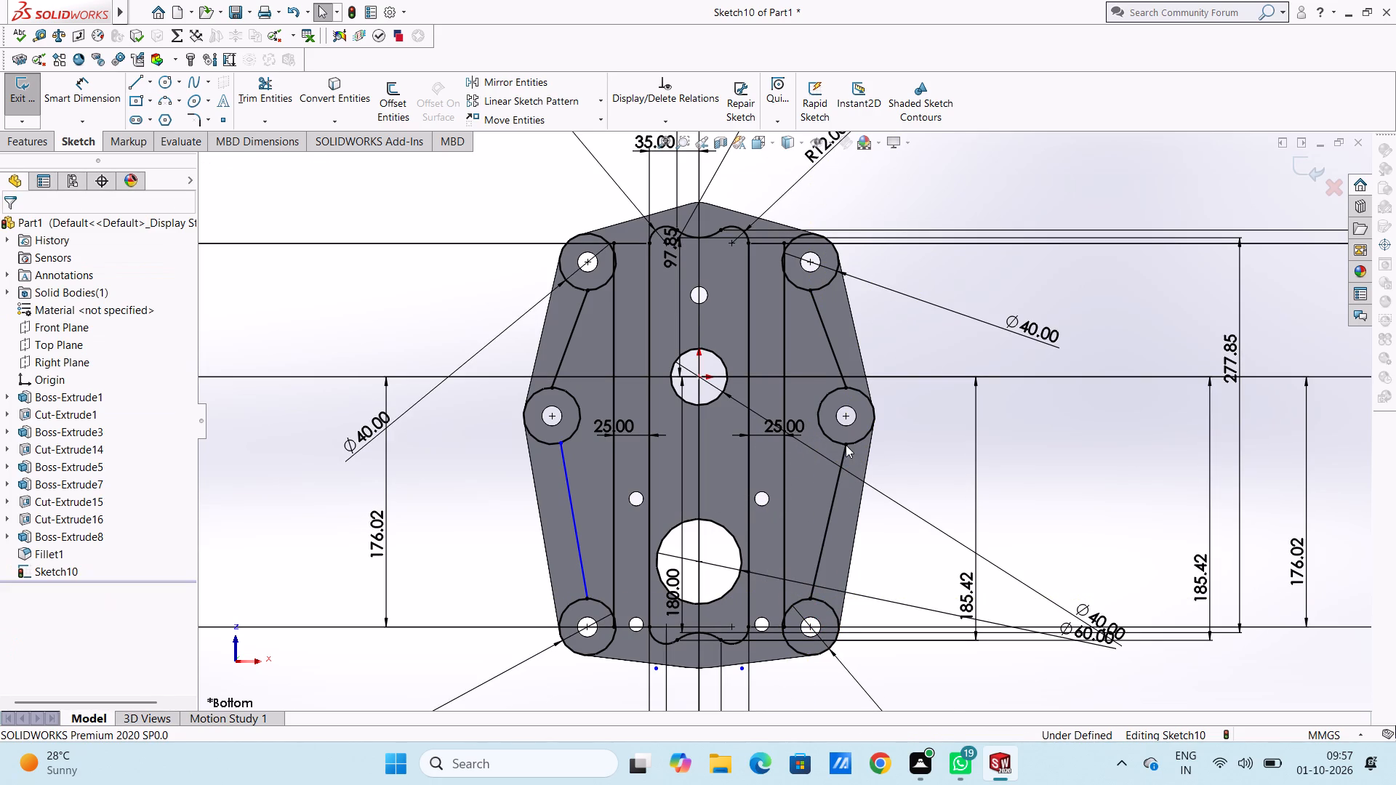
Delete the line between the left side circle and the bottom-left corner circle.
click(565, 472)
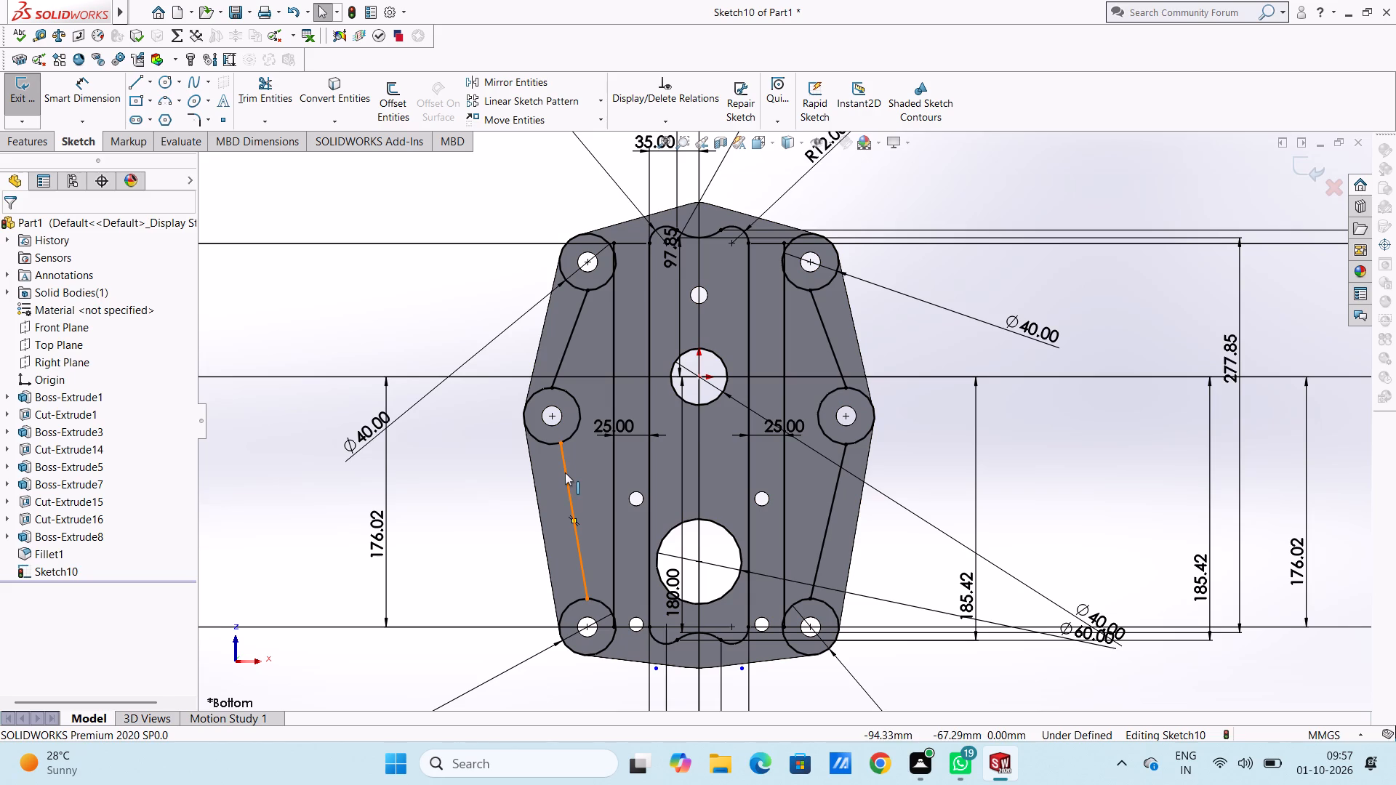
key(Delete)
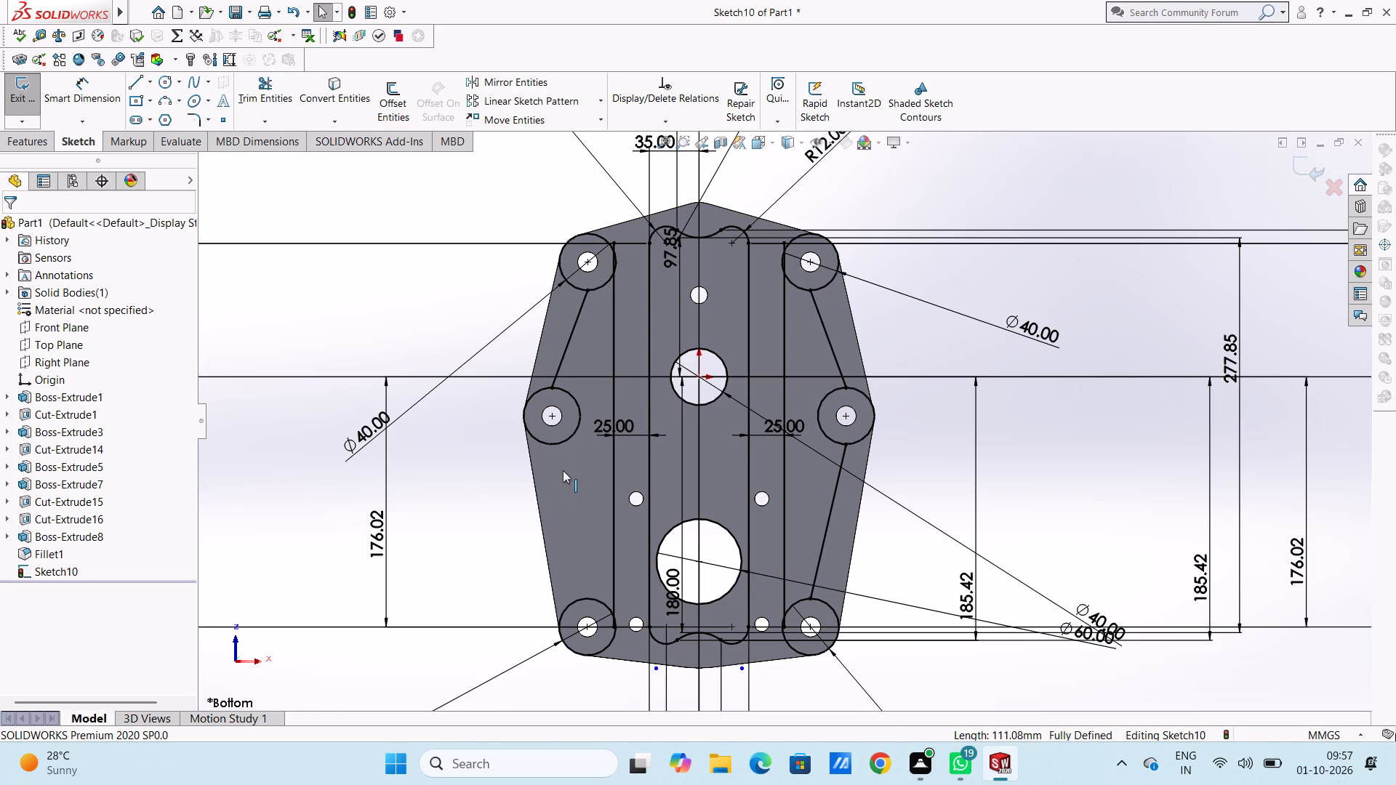
Draw a line about 111 mm long from the top of the bottom-left corner circle to the lower edge of the left side circle.
click(129, 84)
click(587, 598)
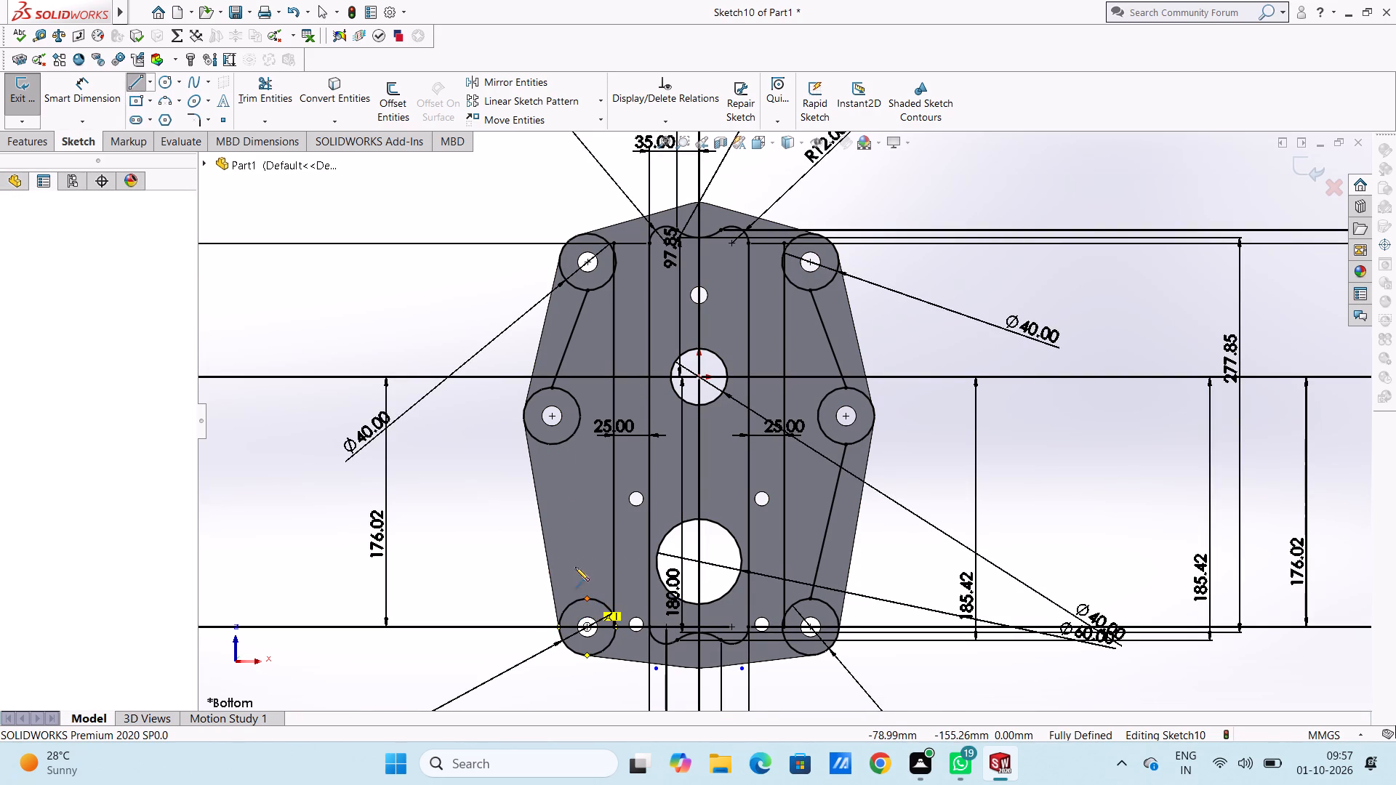
click(558, 444)
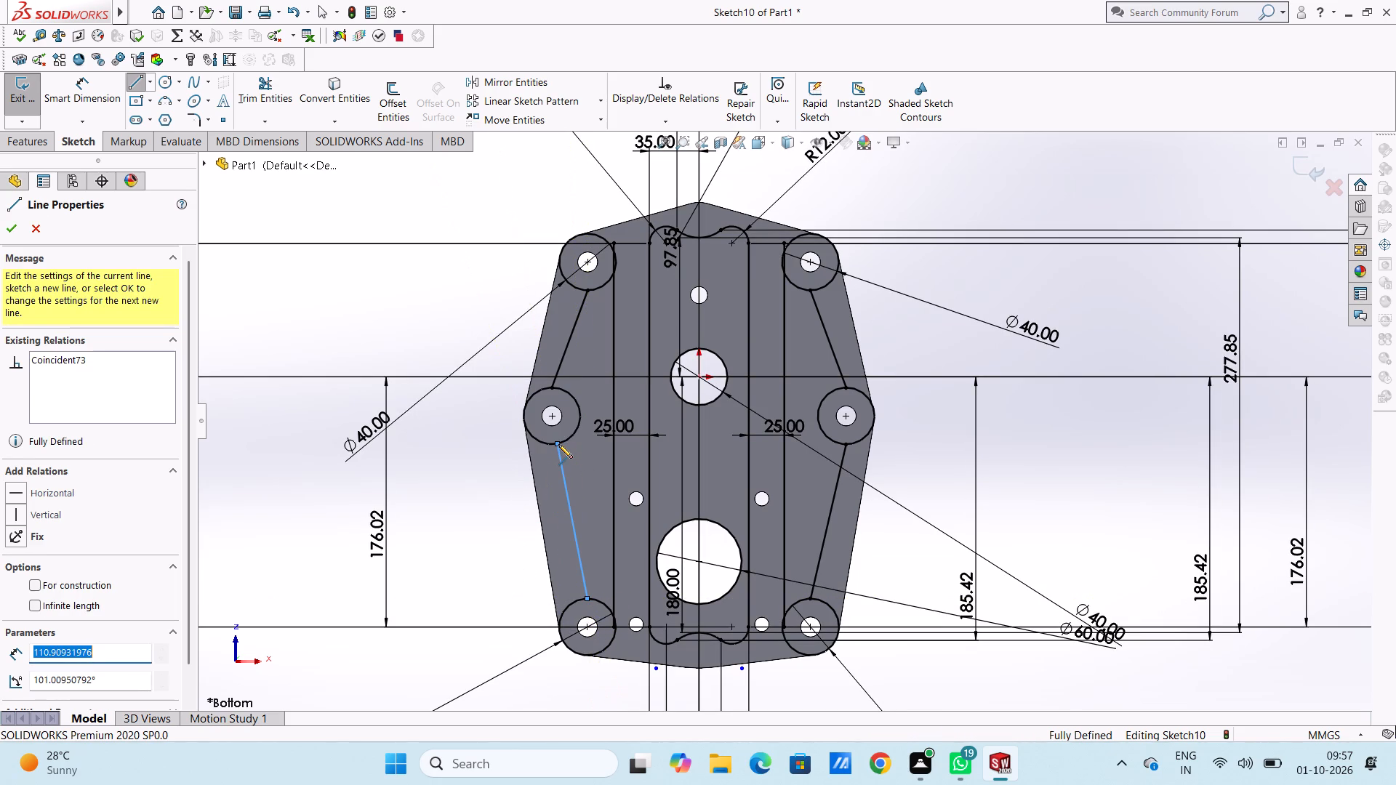
Delete the line between the right side circle and the bottom-right corner circle.
key(Escape)
key(Escape)
key(Escape)
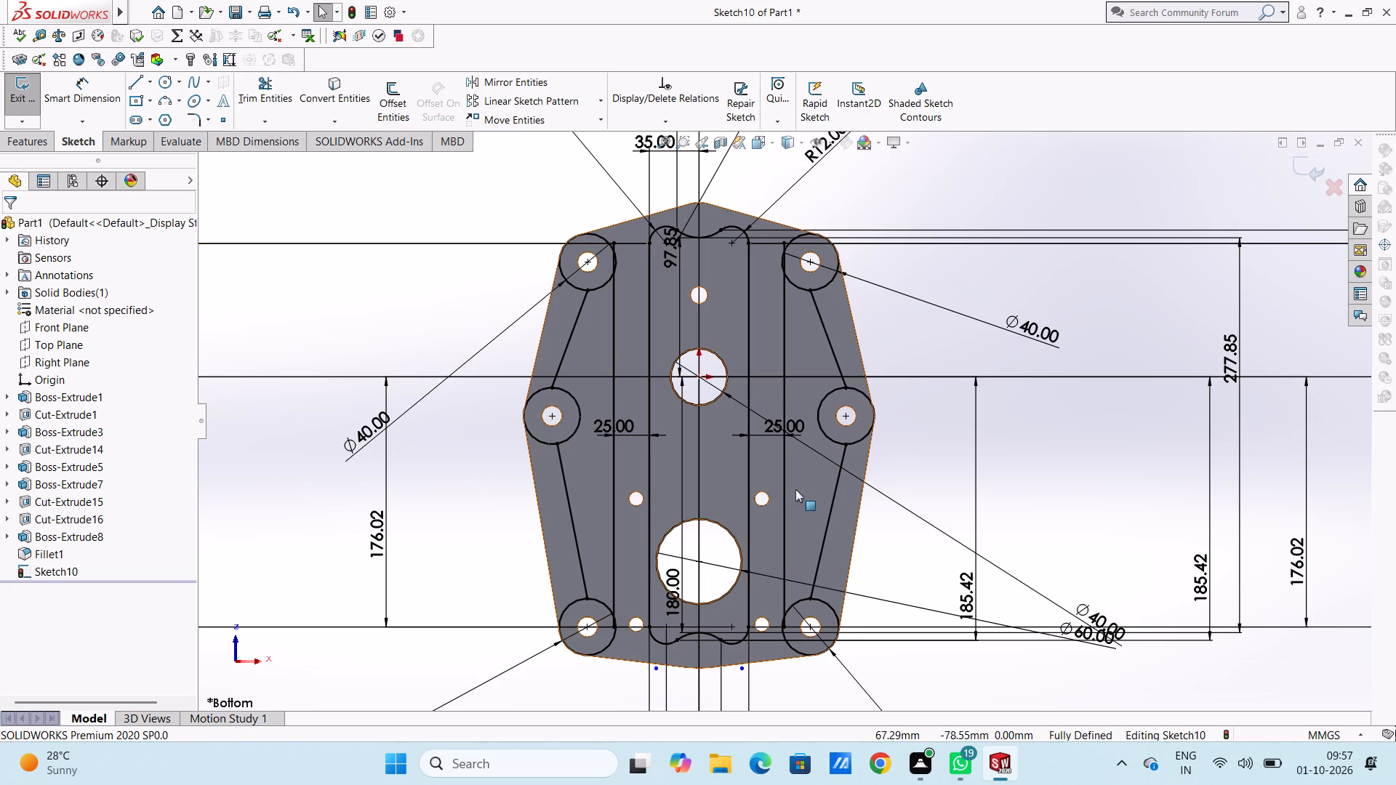
click(829, 508)
key(Delete)
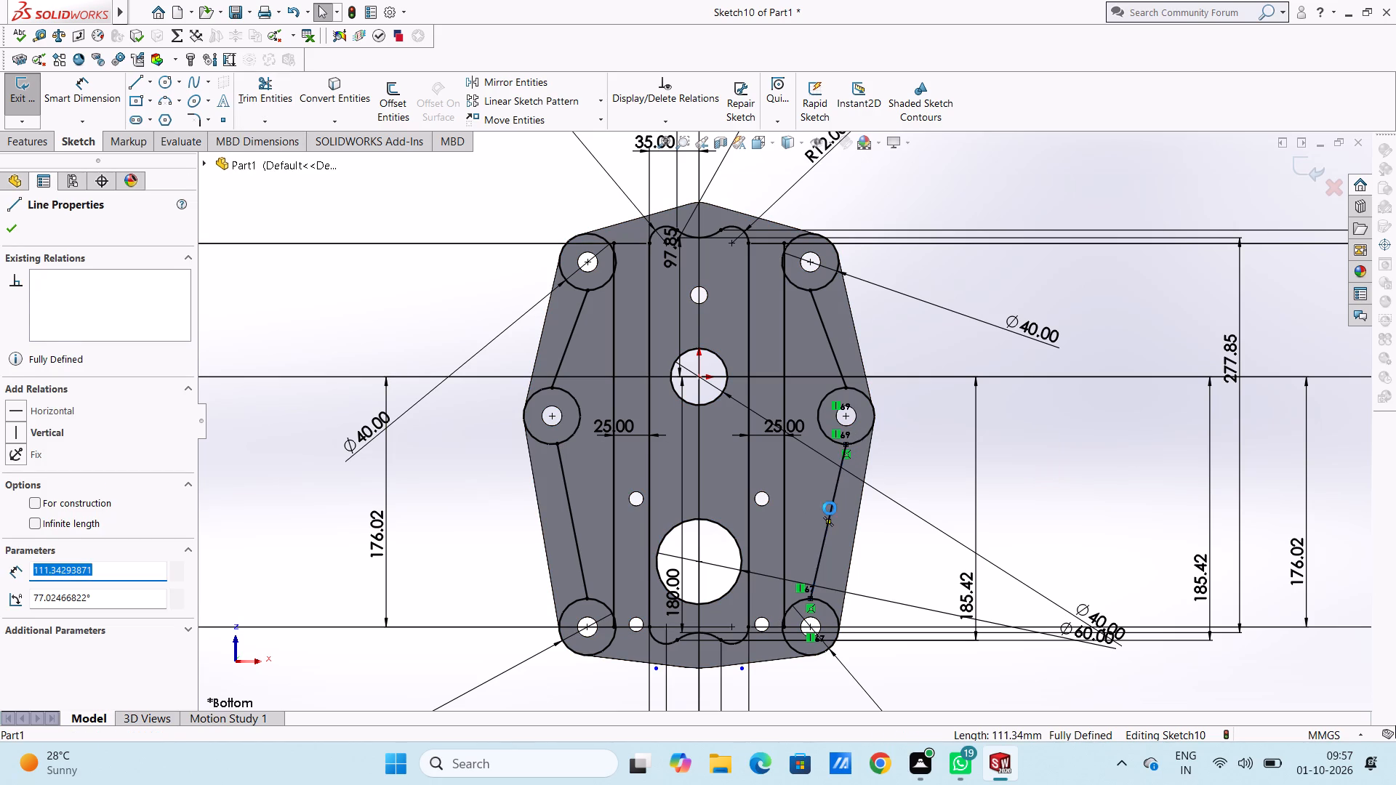
Draw a line about 111 mm long from the top of the bottom-right corner circle to the lower edge of the right side circle.
click(143, 84)
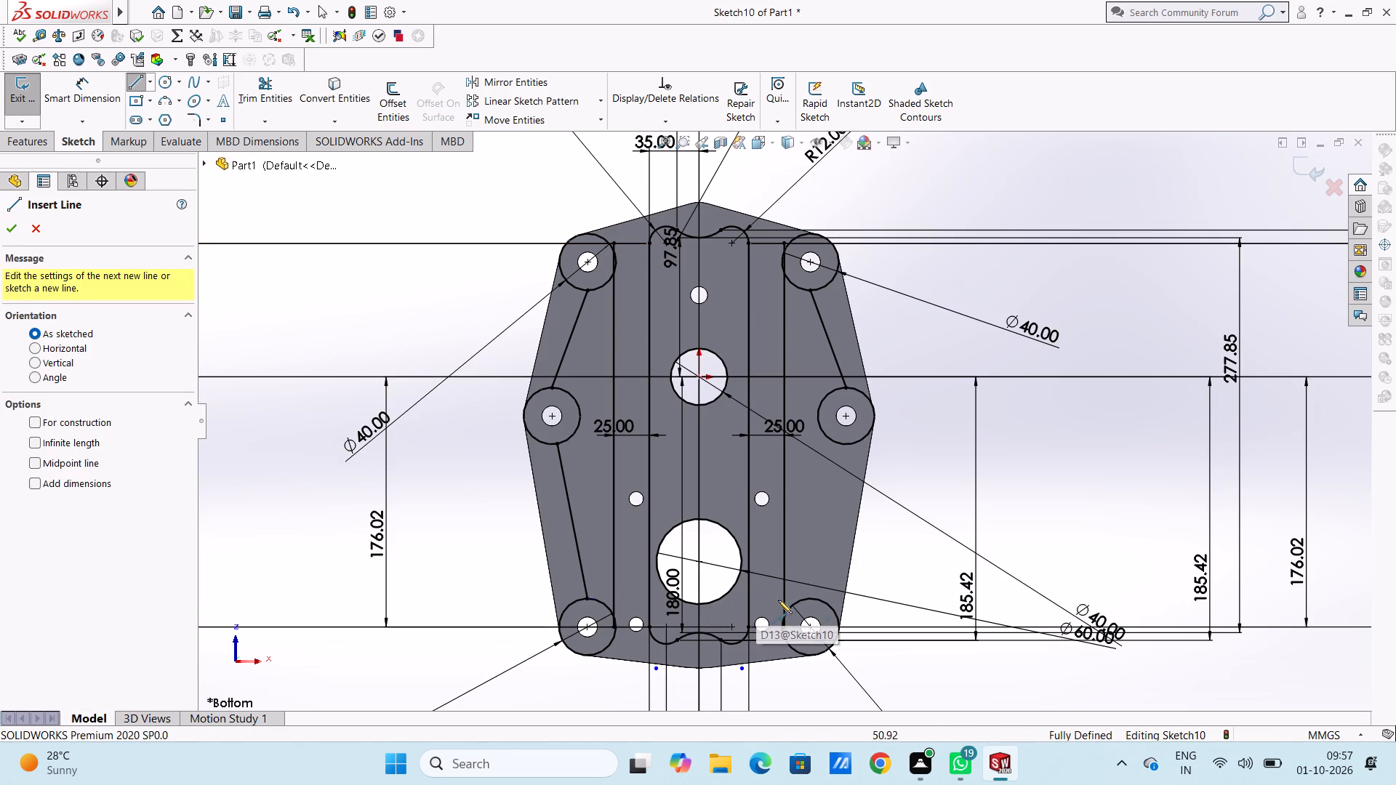
click(809, 602)
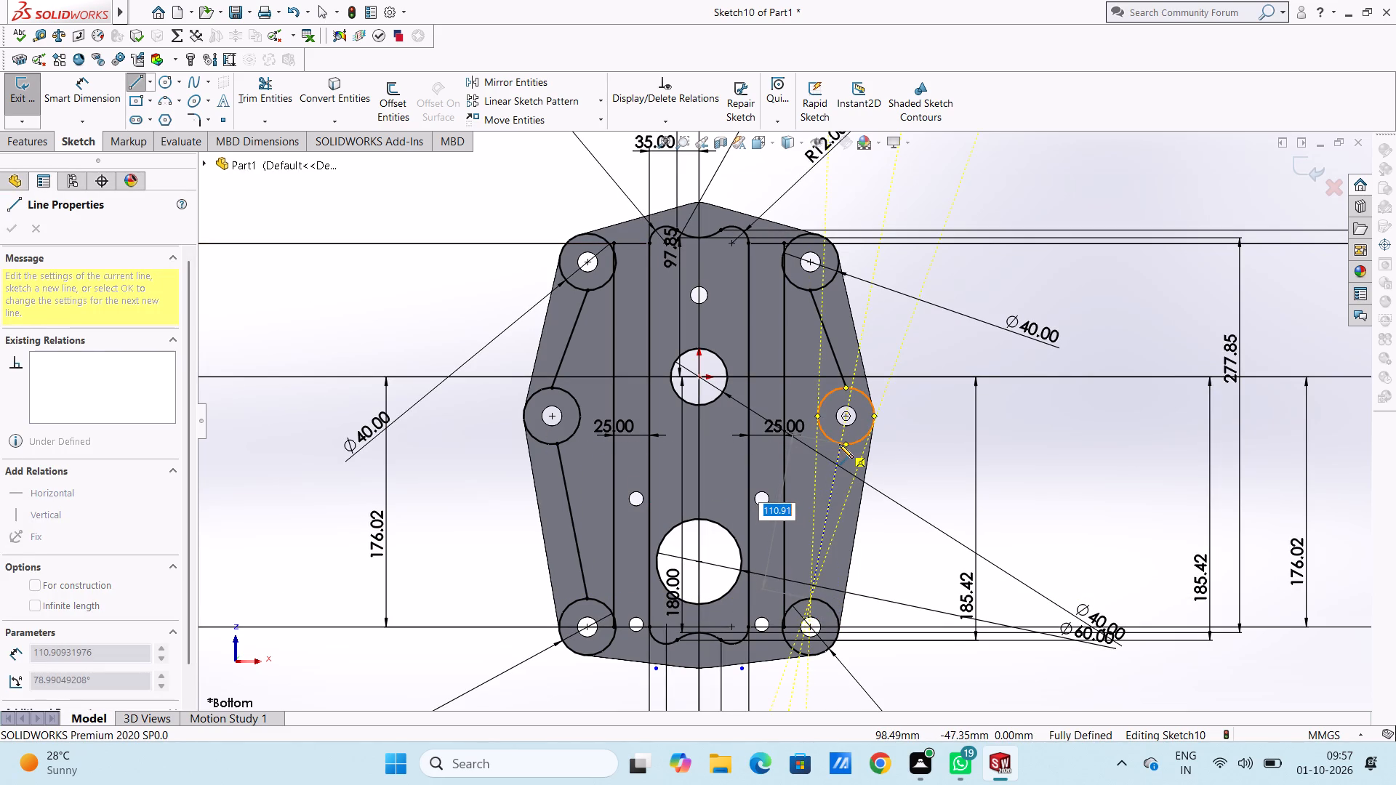
click(839, 444)
key(Escape)
key(Escape)
key(Escape)
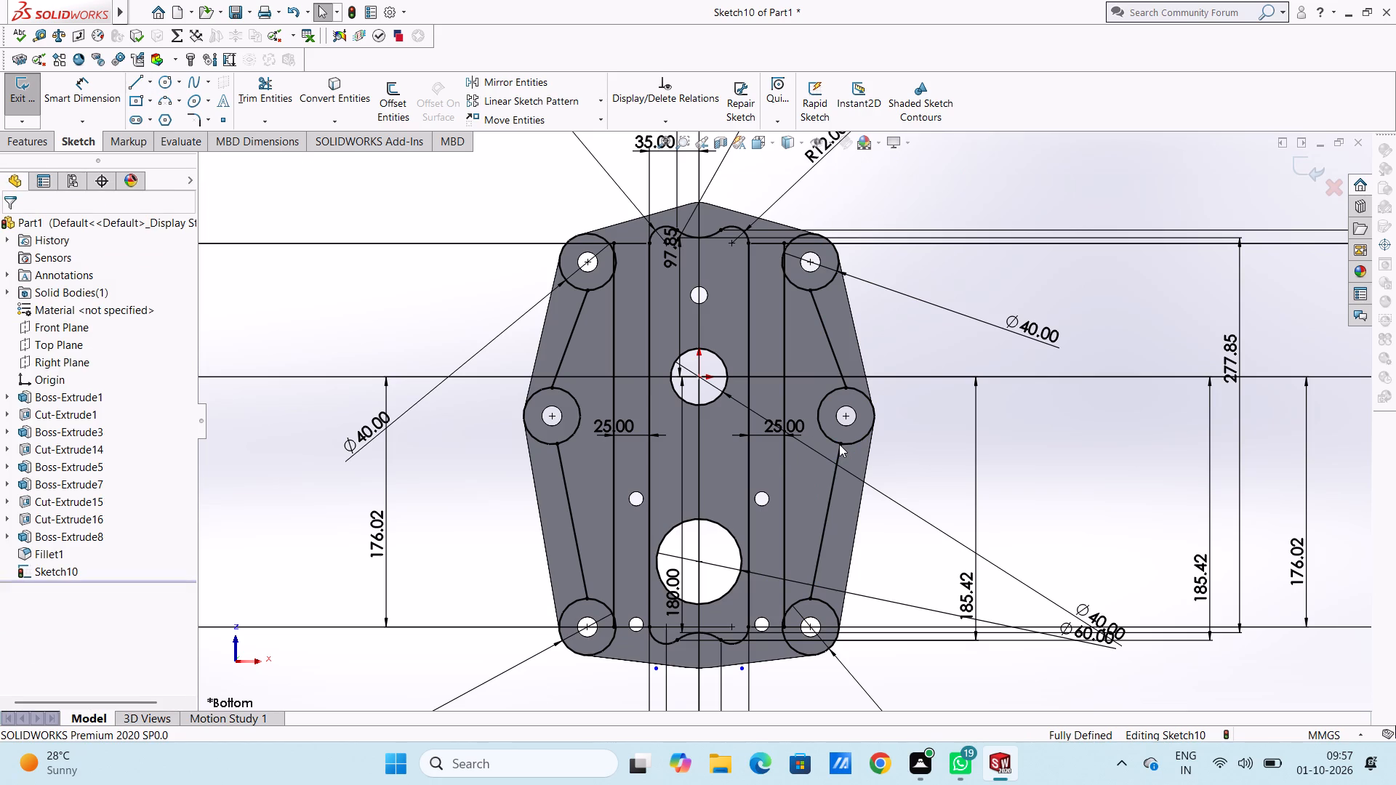
Trim the outer arcs of the left side circle and upper-left corner circle, plus the vertical line and arc pieces above their lower intersection.
click(265, 91)
click(527, 403)
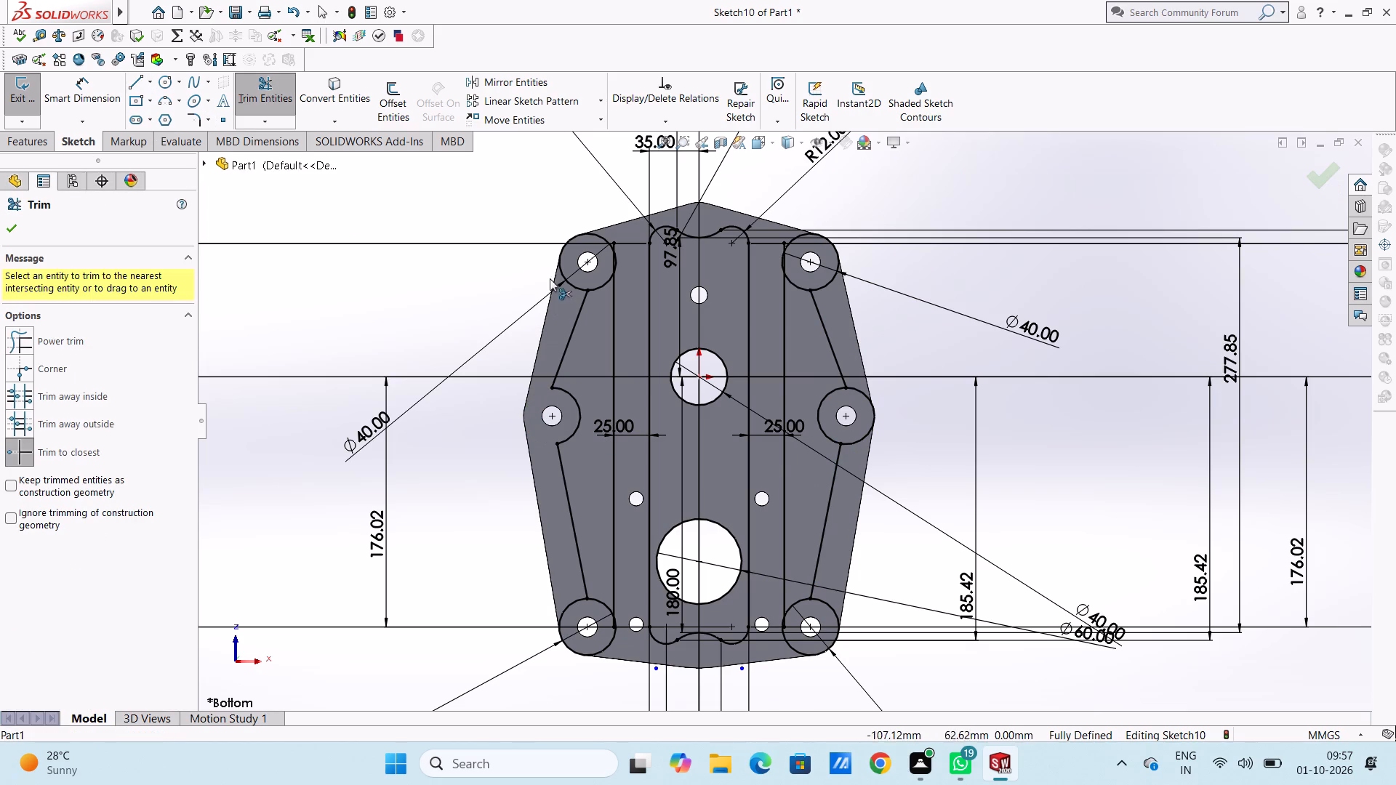
click(562, 264)
scroll(627, 259, down, 8)
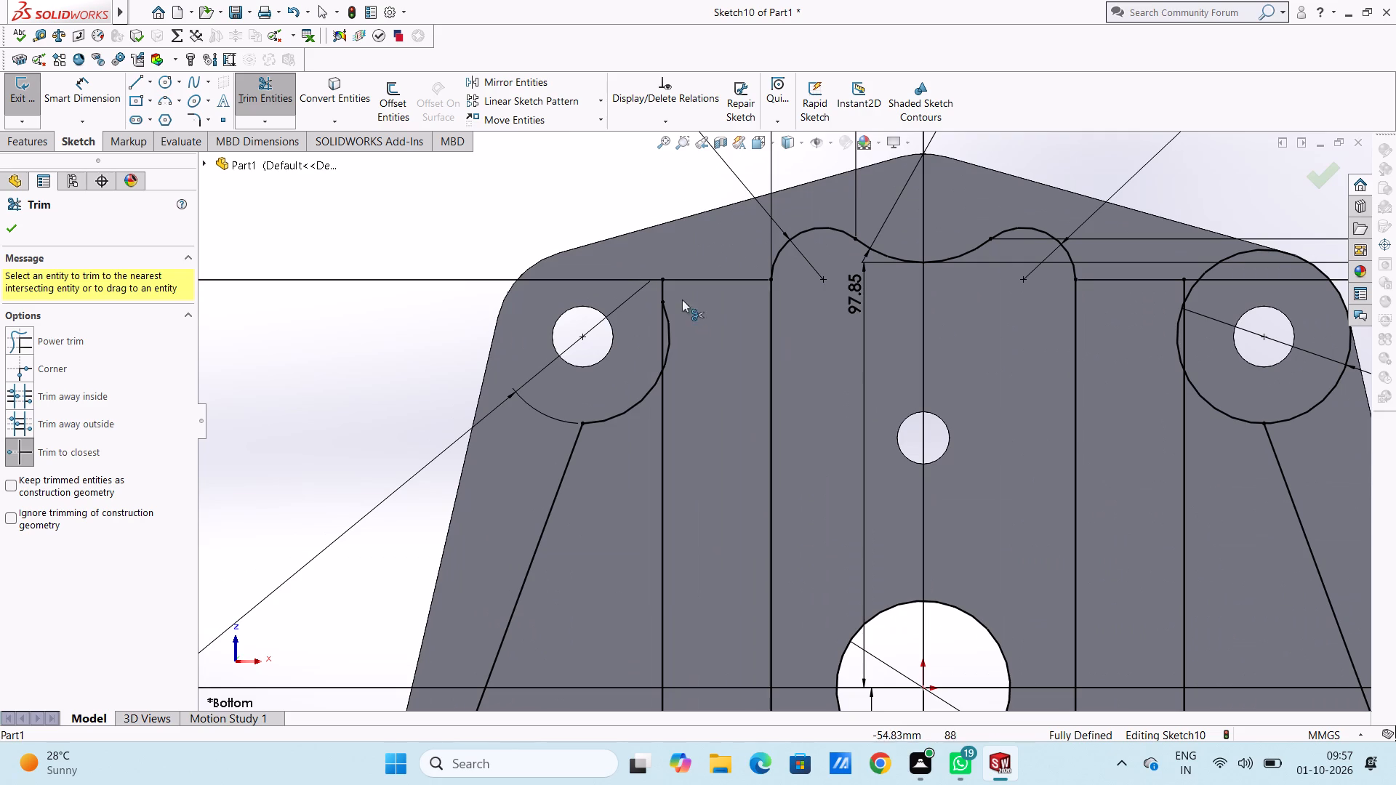
click(667, 289)
click(667, 318)
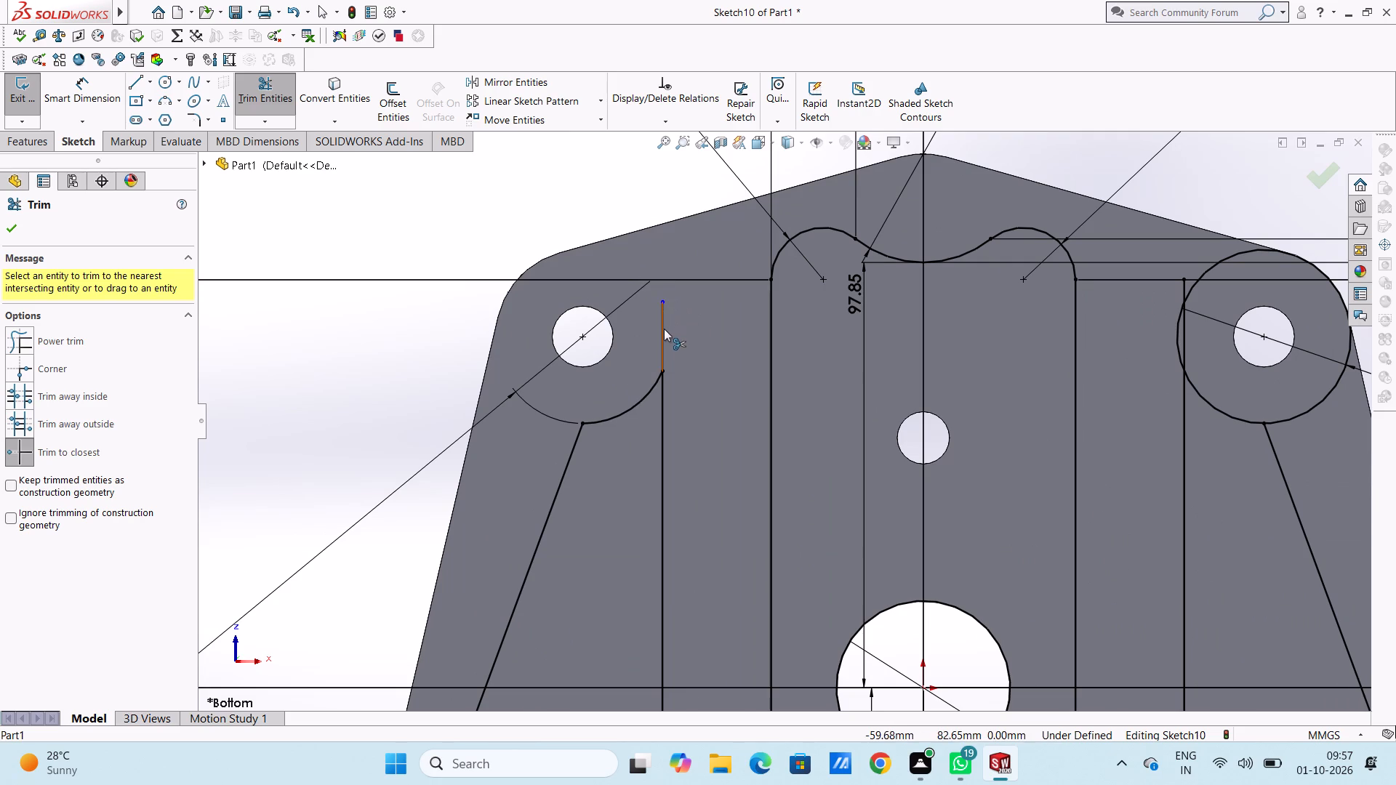
click(664, 329)
Trim the upper-right corner circle, the excess vertical line above their lower intersection, and the right side circle's outer arc.
scroll(667, 369, down, 5)
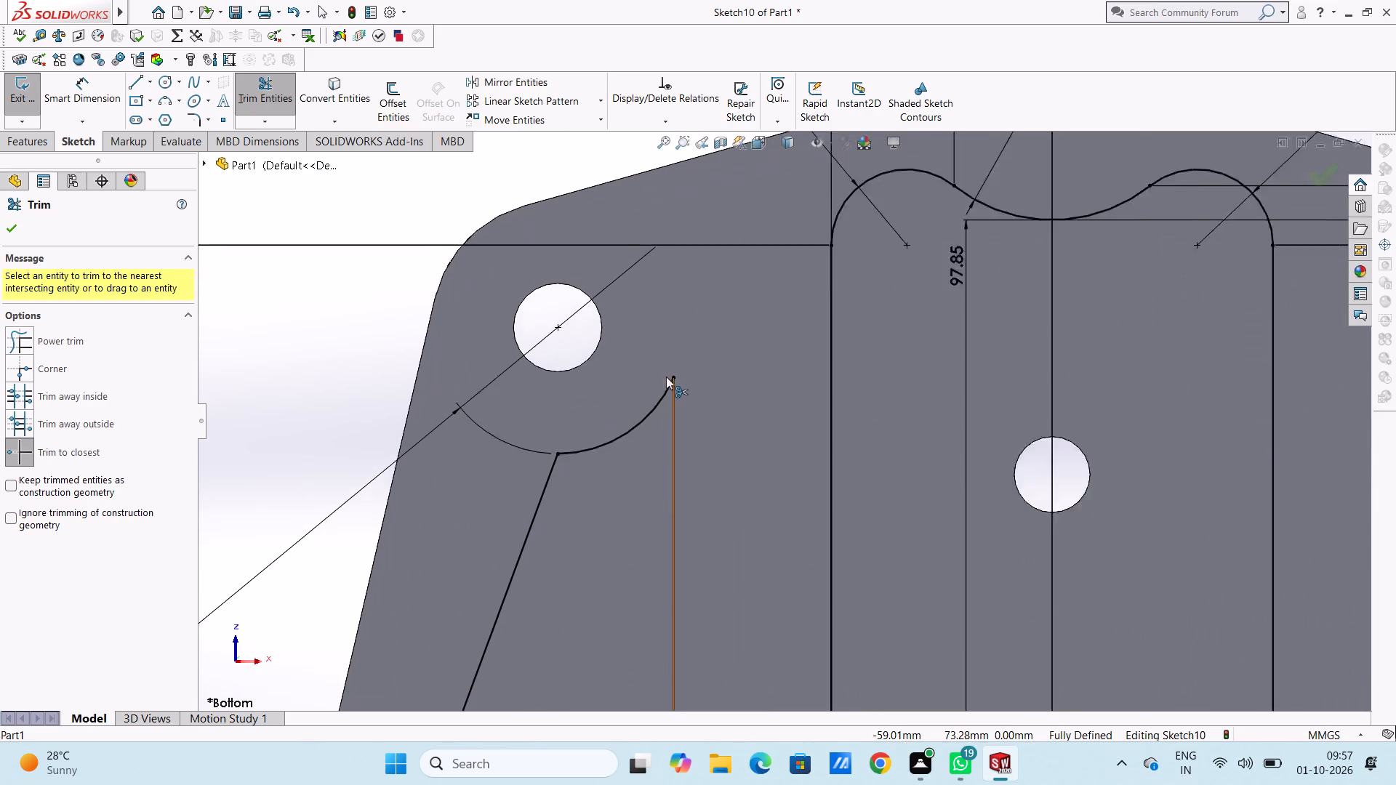
scroll(691, 400, down, 3)
scroll(692, 399, up, 10)
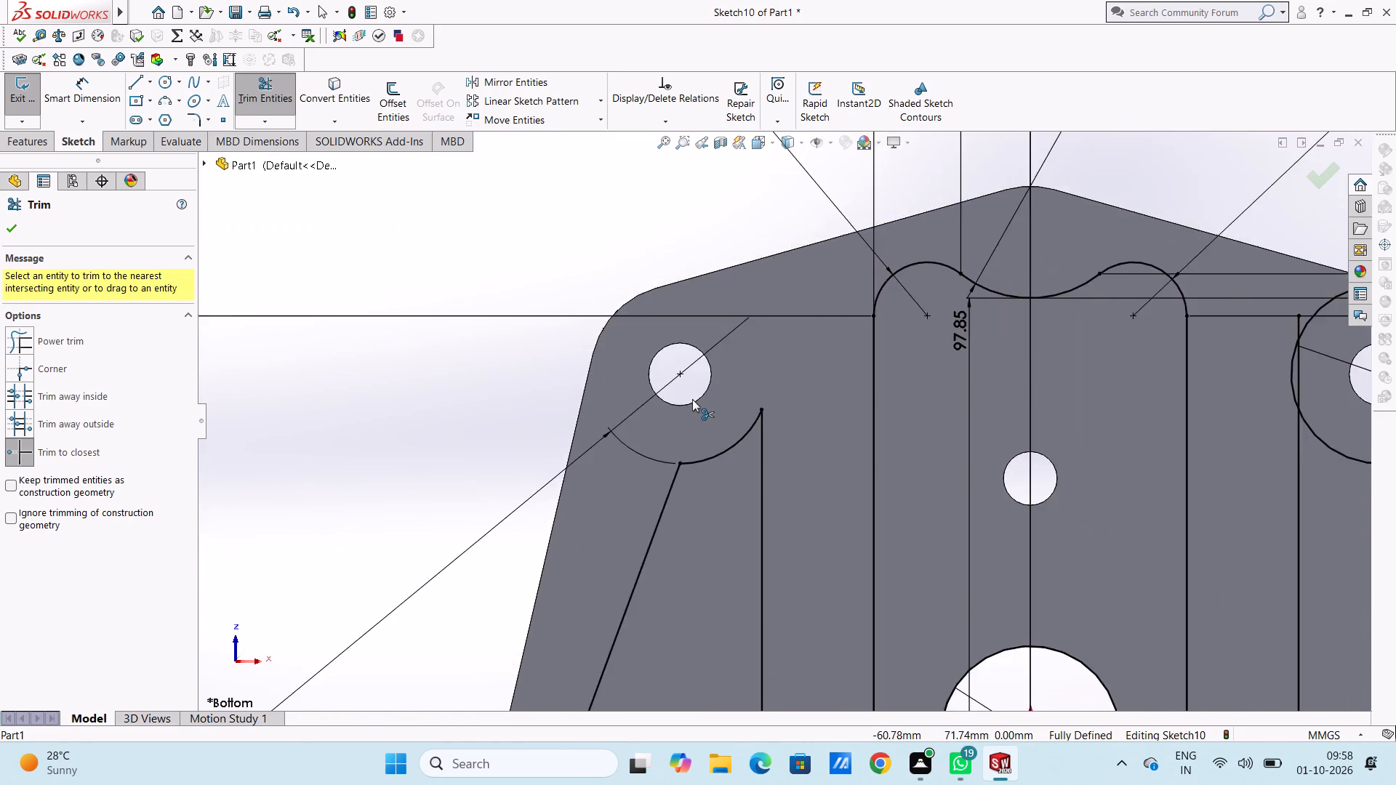
scroll(692, 399, up, 10)
scroll(1064, 550, down, 3)
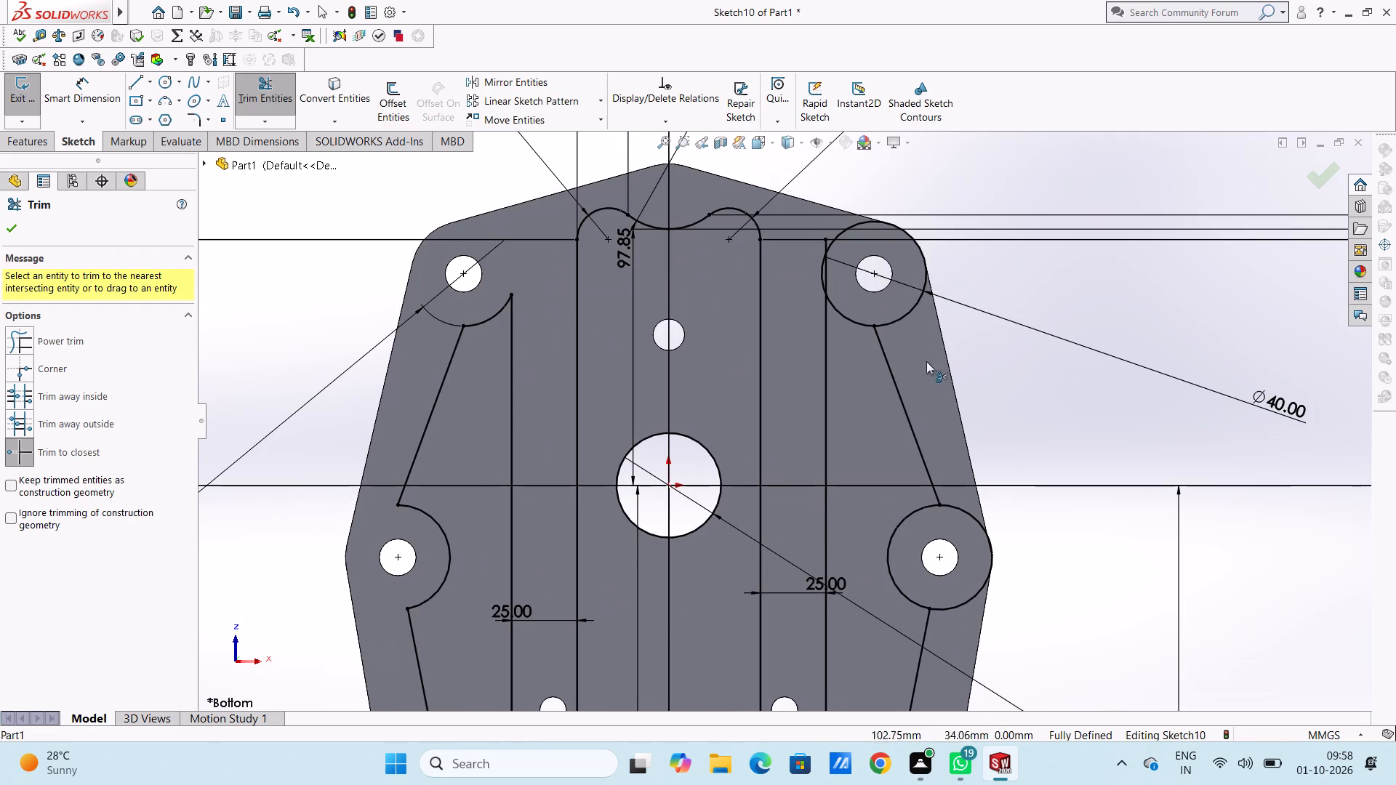
click(848, 225)
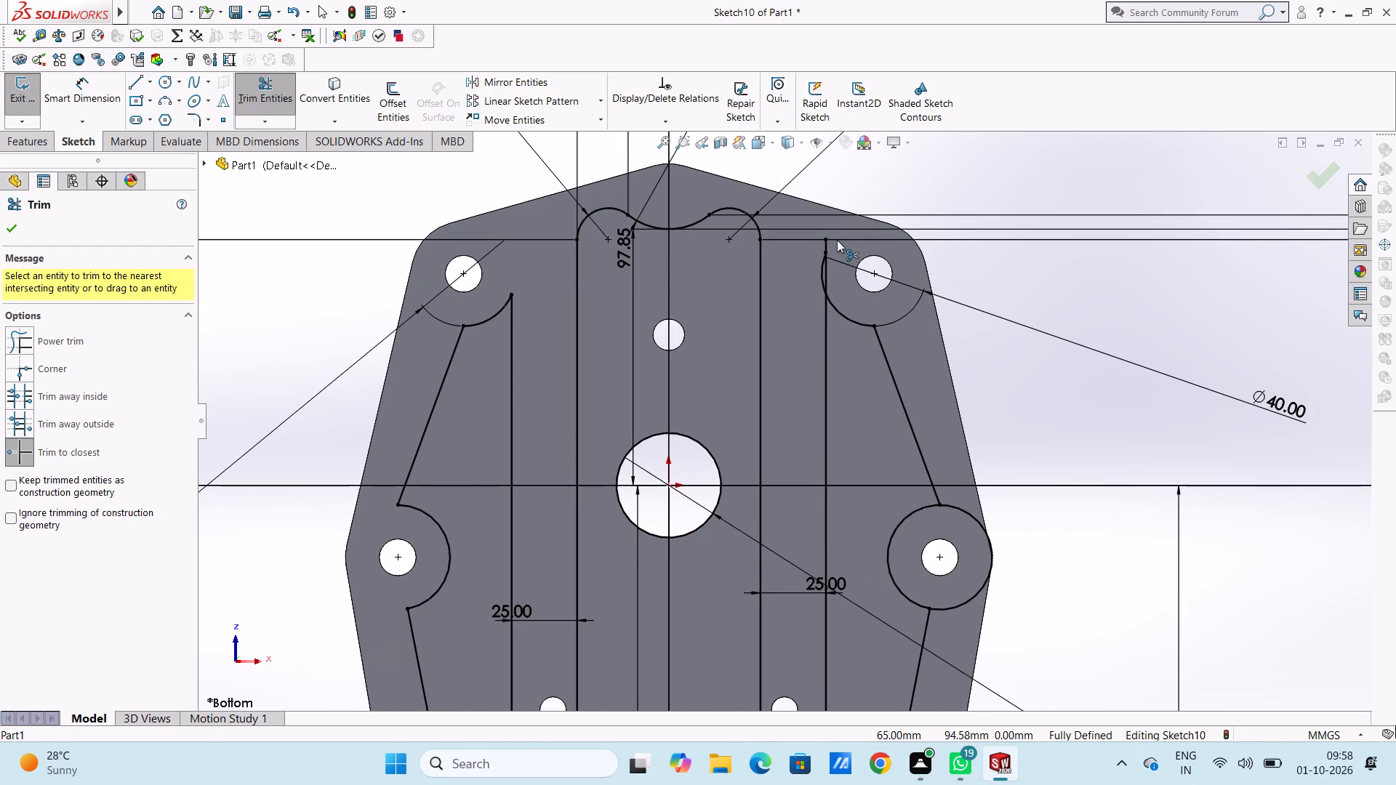
click(828, 242)
click(819, 270)
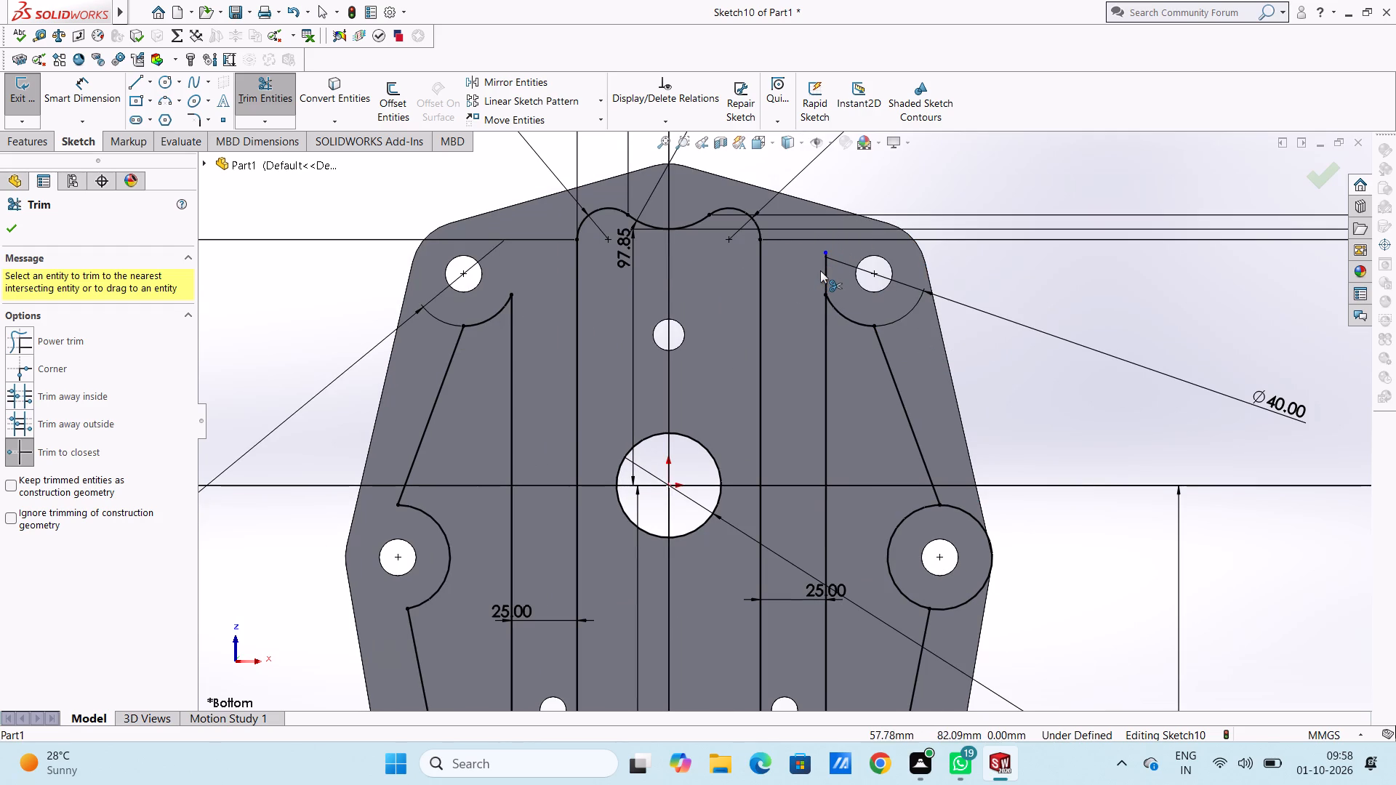
click(825, 273)
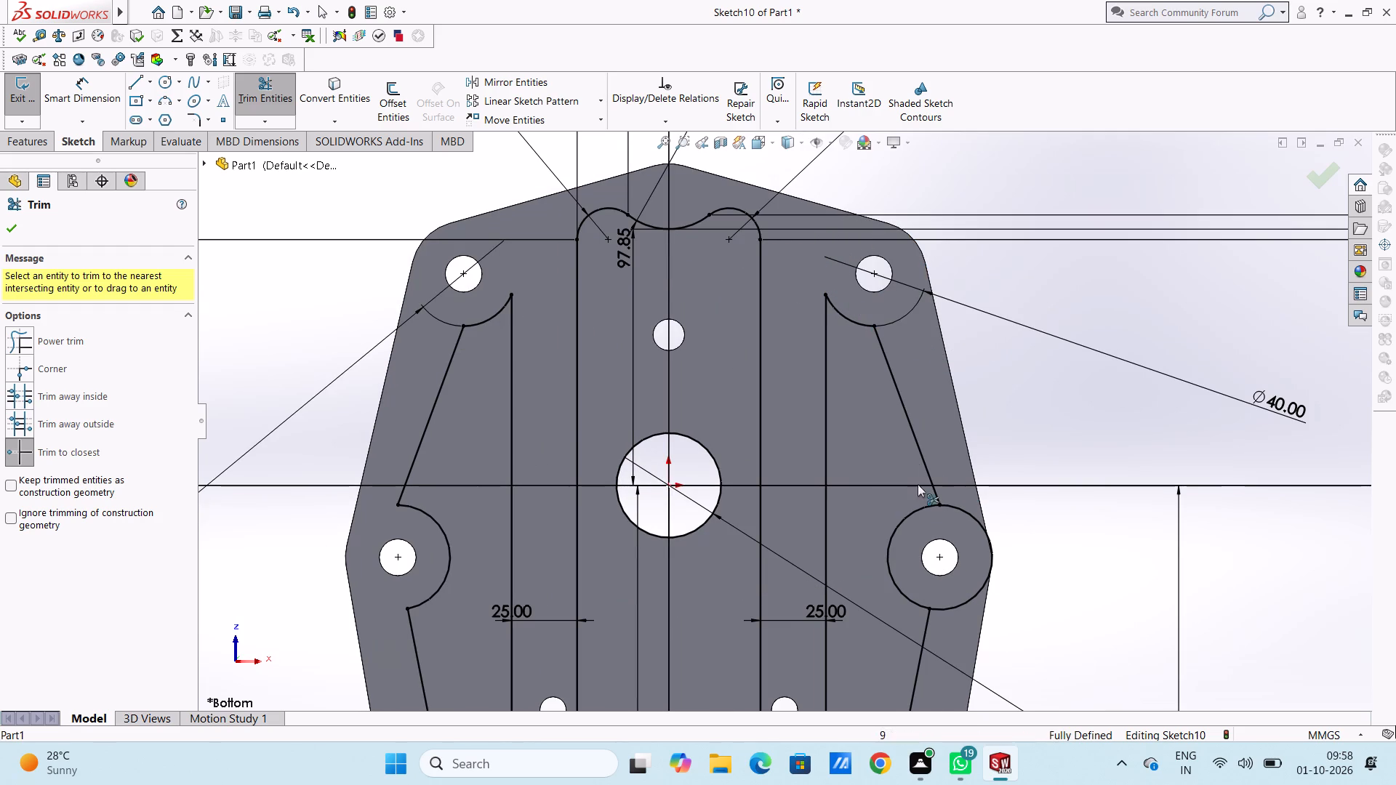
click(960, 507)
Trim the outer arcs of both bottom corner circles and the excess vertical line ends, keeping only the arcs between the connecting lines.
scroll(944, 600, up, 3)
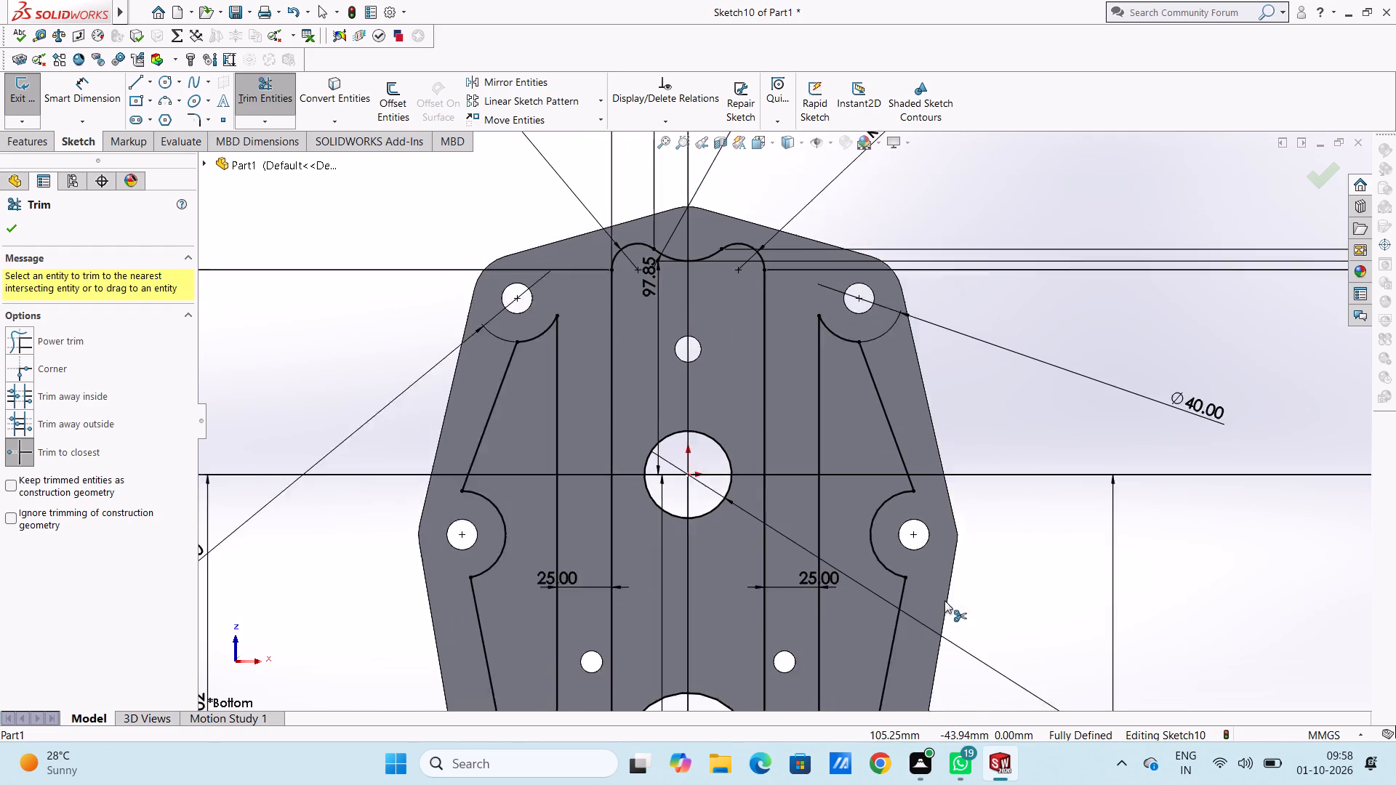
scroll(944, 600, up, 1)
scroll(904, 646, up, 3)
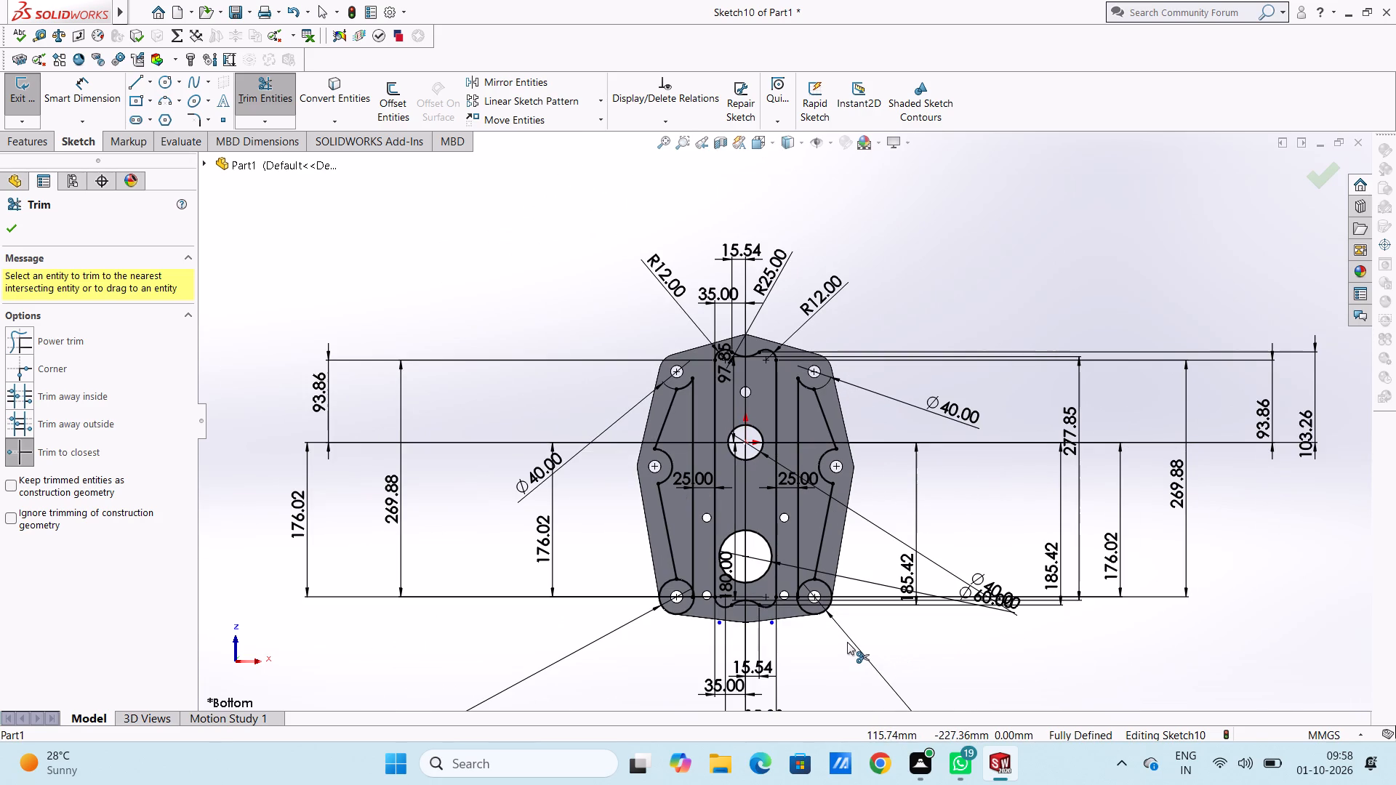
scroll(814, 601, down, 4)
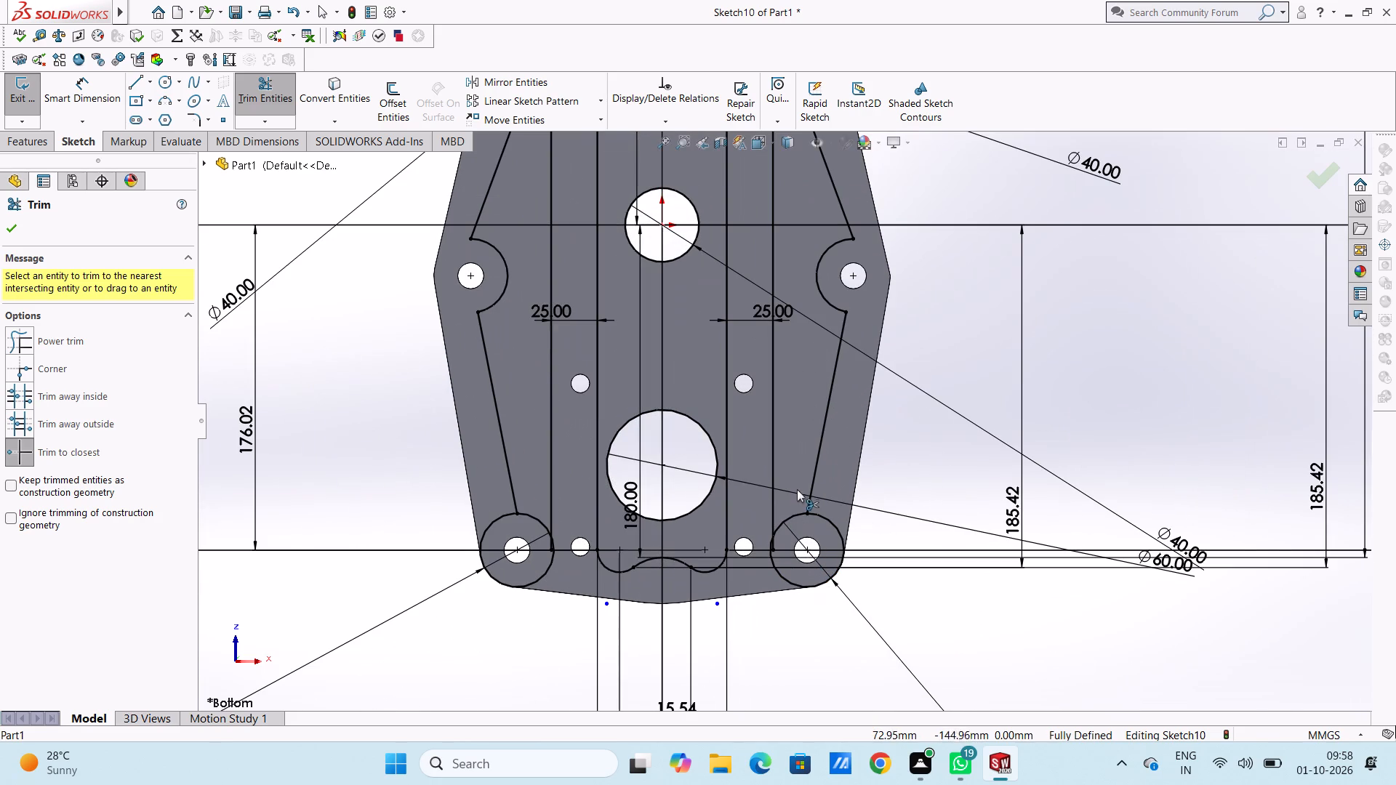
scroll(793, 448, down, 2)
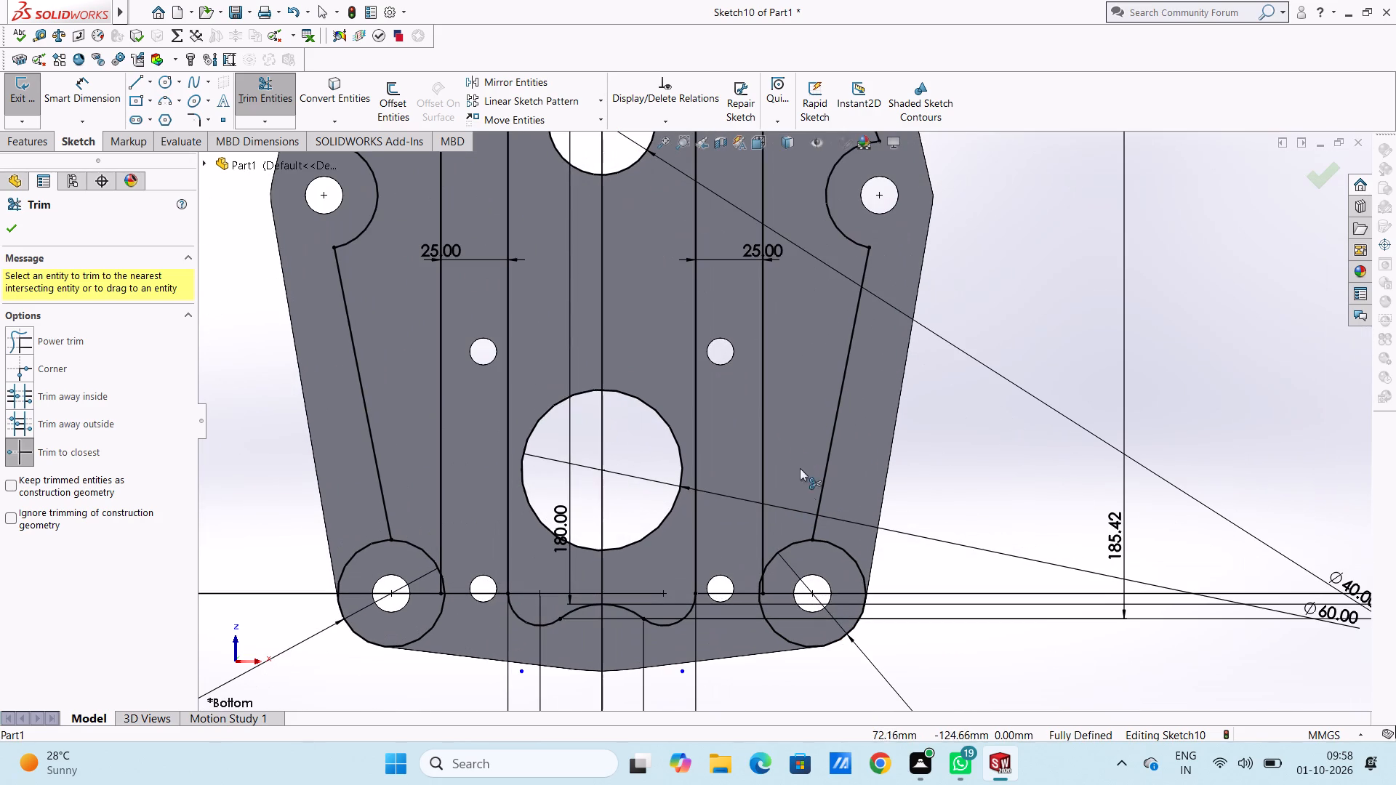
click(784, 640)
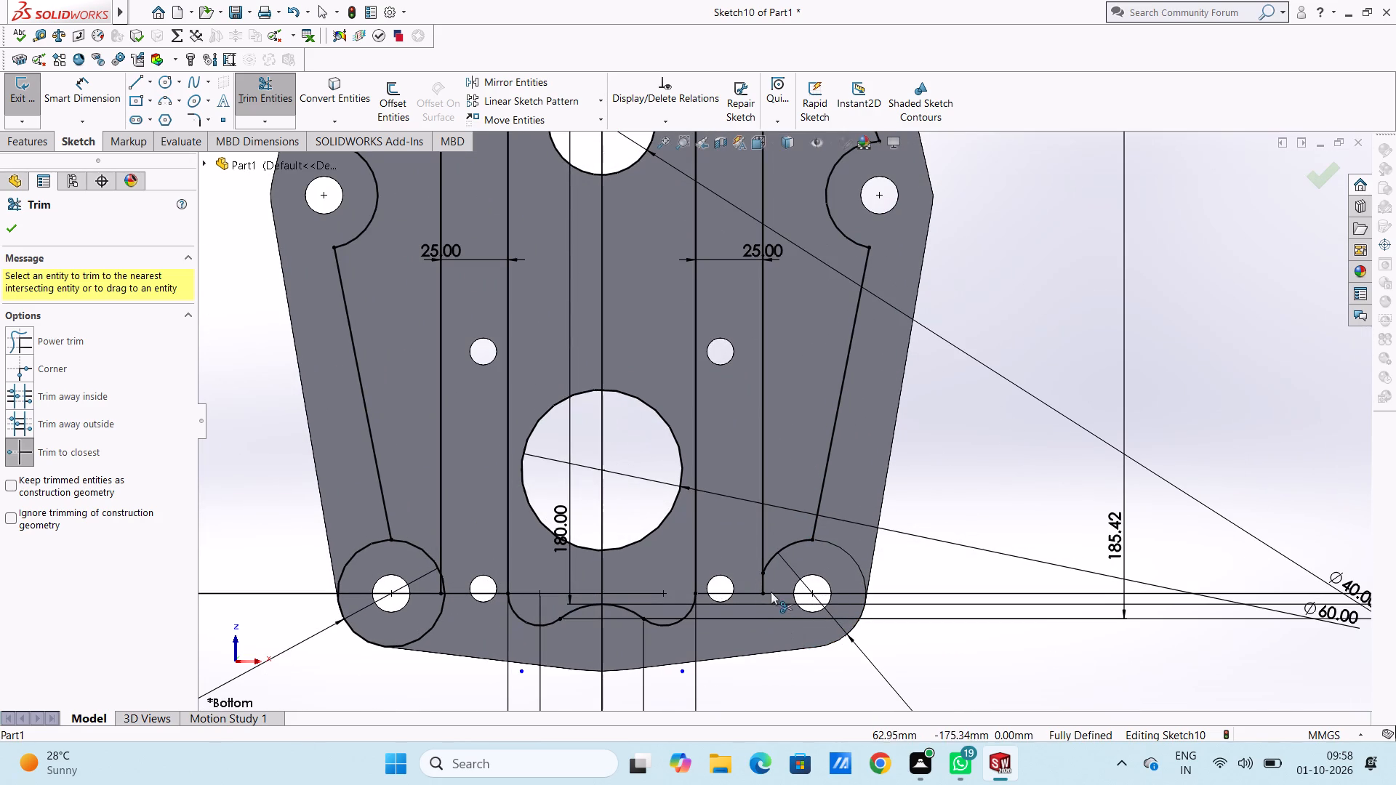
click(766, 588)
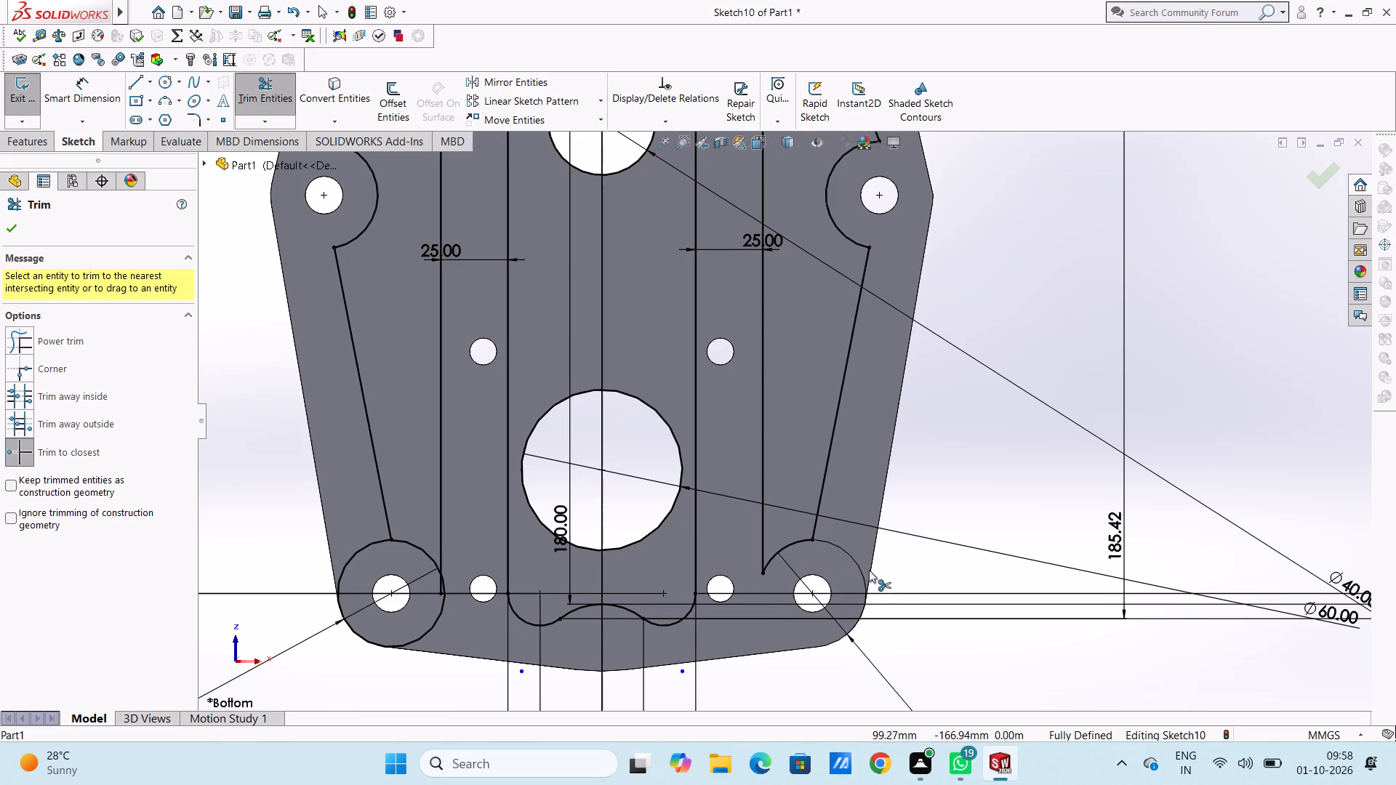
click(339, 577)
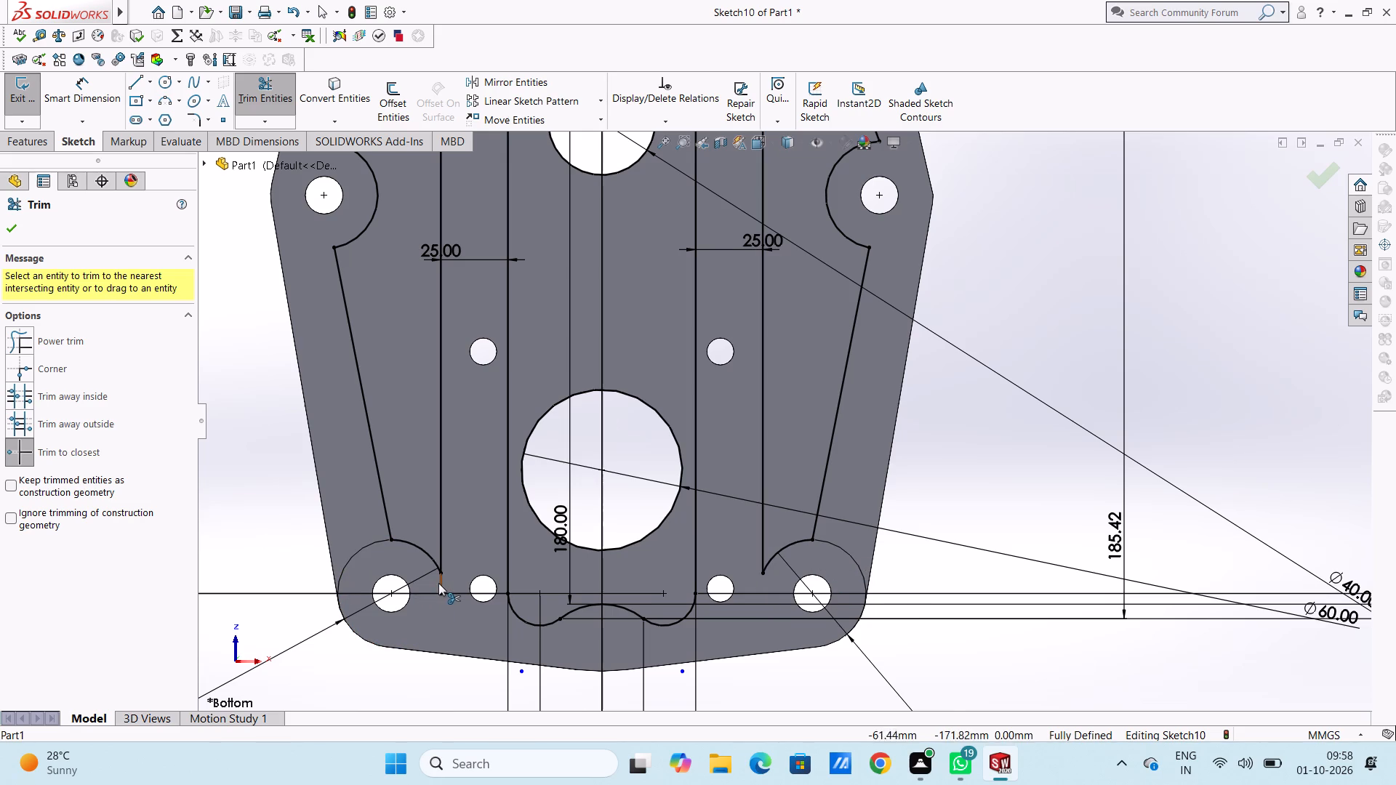
click(439, 584)
scroll(446, 573, down, 5)
scroll(542, 534, down, 2)
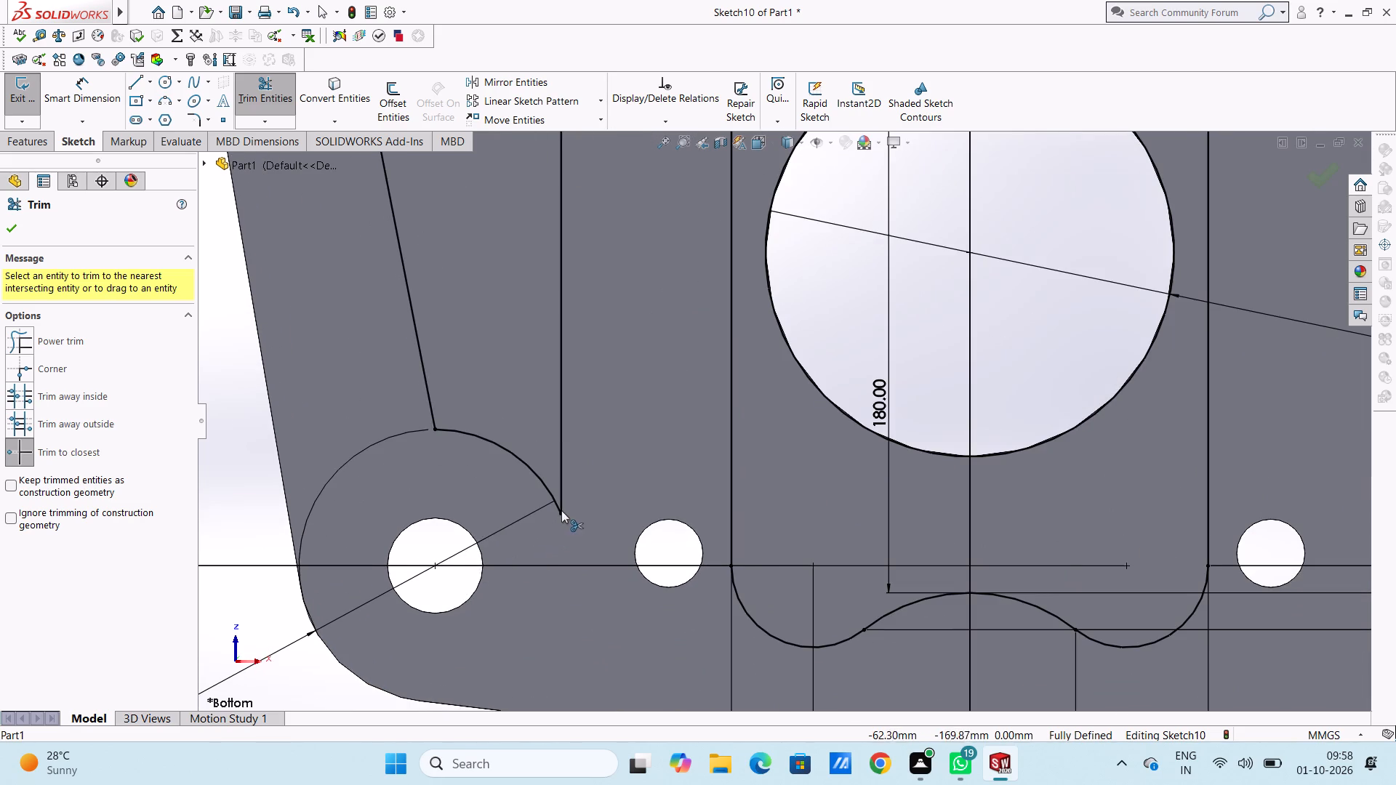
scroll(561, 510, down, 4)
scroll(696, 464, down, 14)
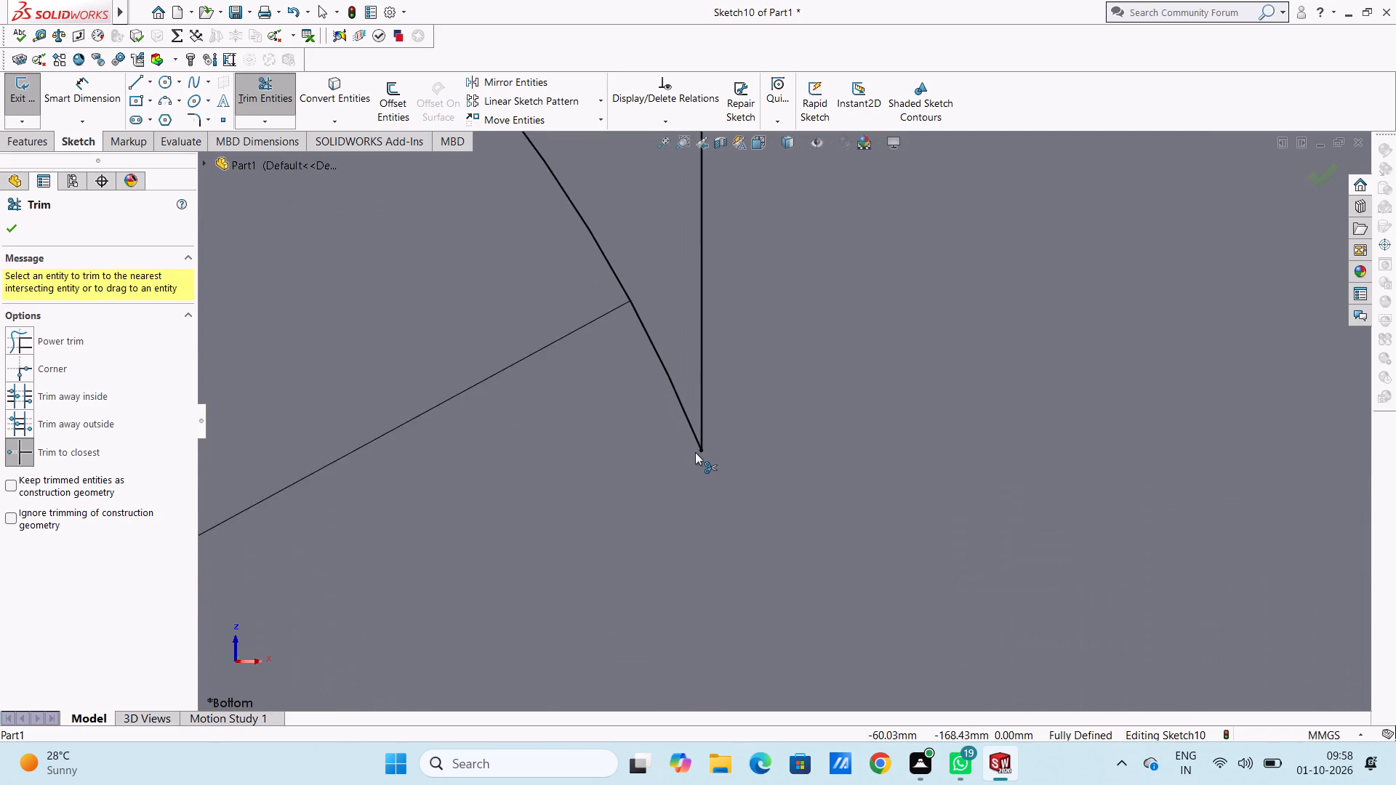
key(Escape)
key(Escape)
Fillet the six corners of the left side pocket profile with a 7 mm radius.
scroll(701, 487, up, 13)
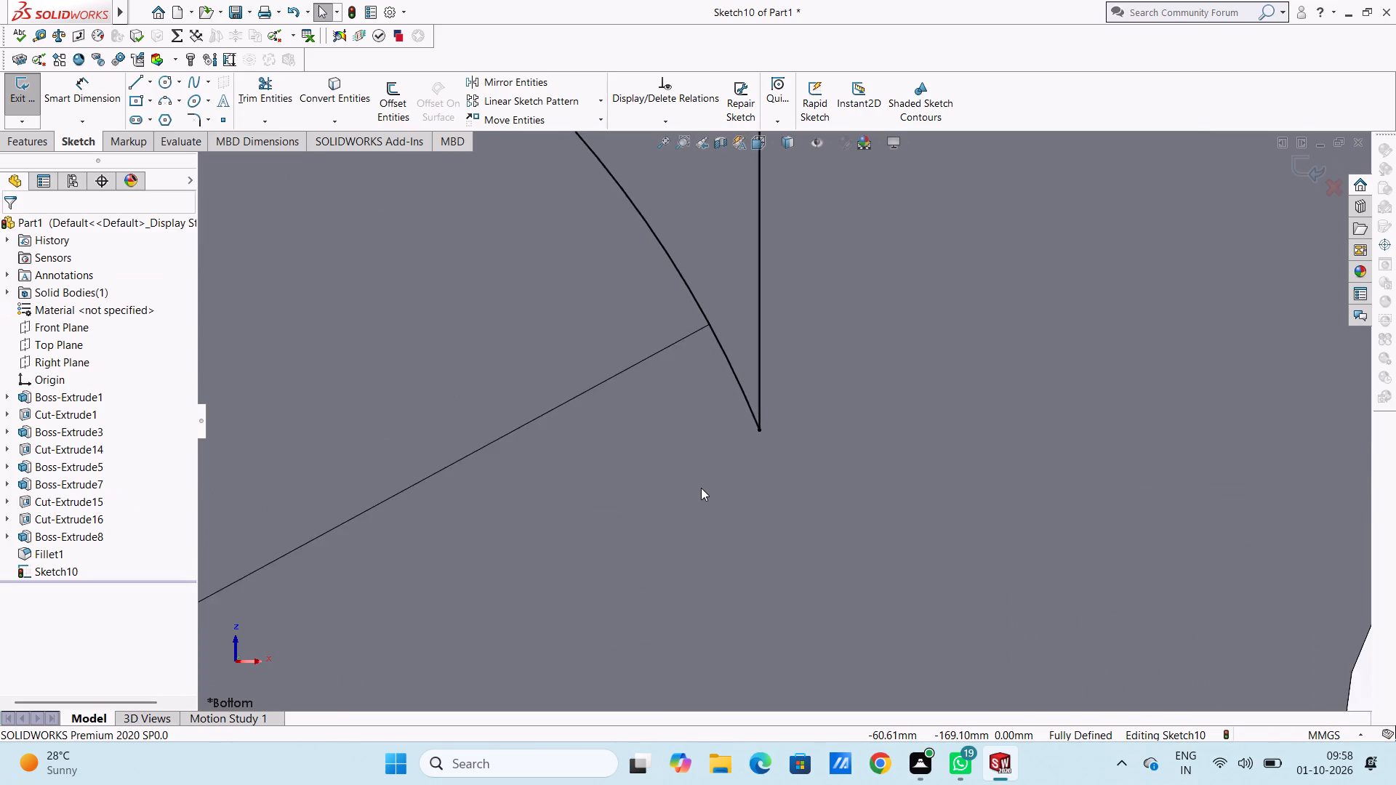
scroll(701, 488, up, 20)
scroll(701, 488, up, 16)
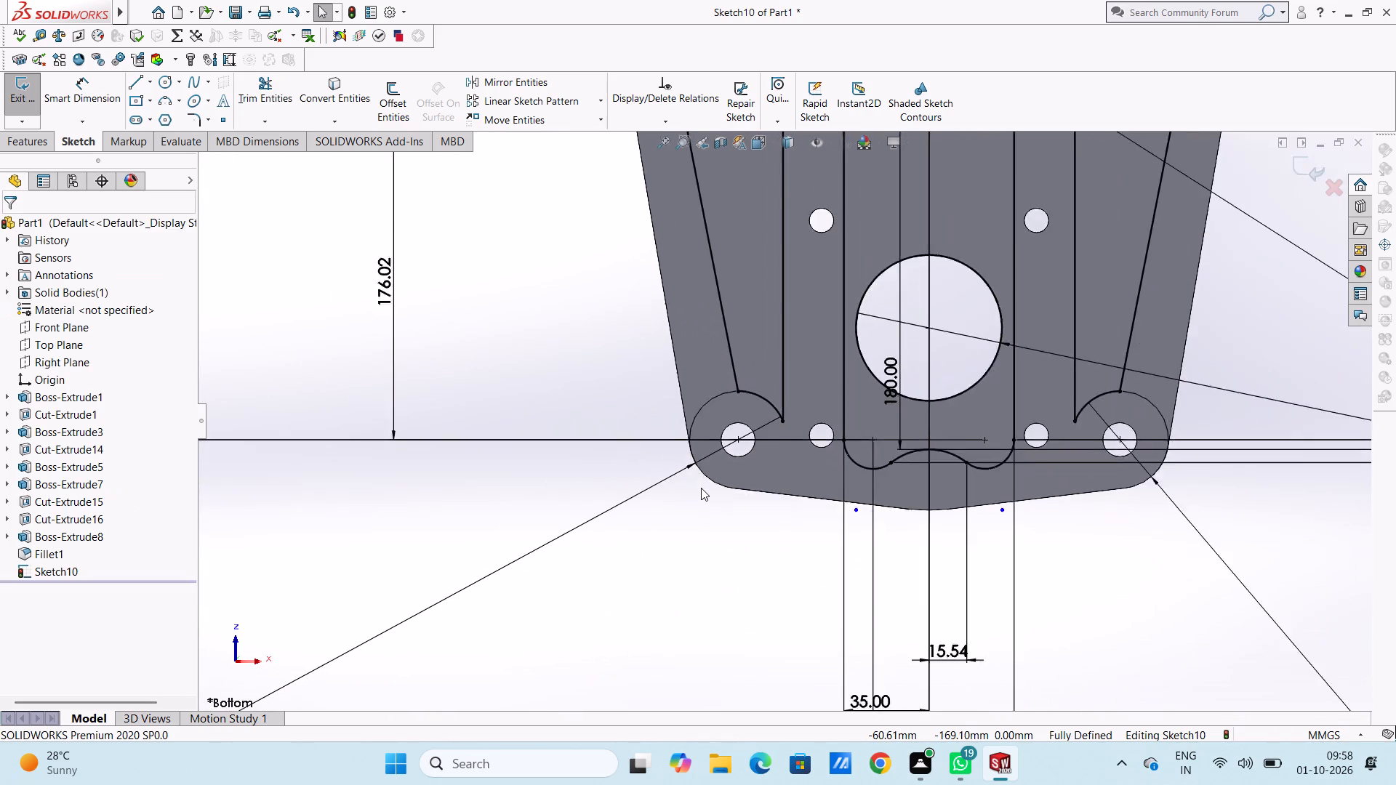
scroll(701, 488, up, 6)
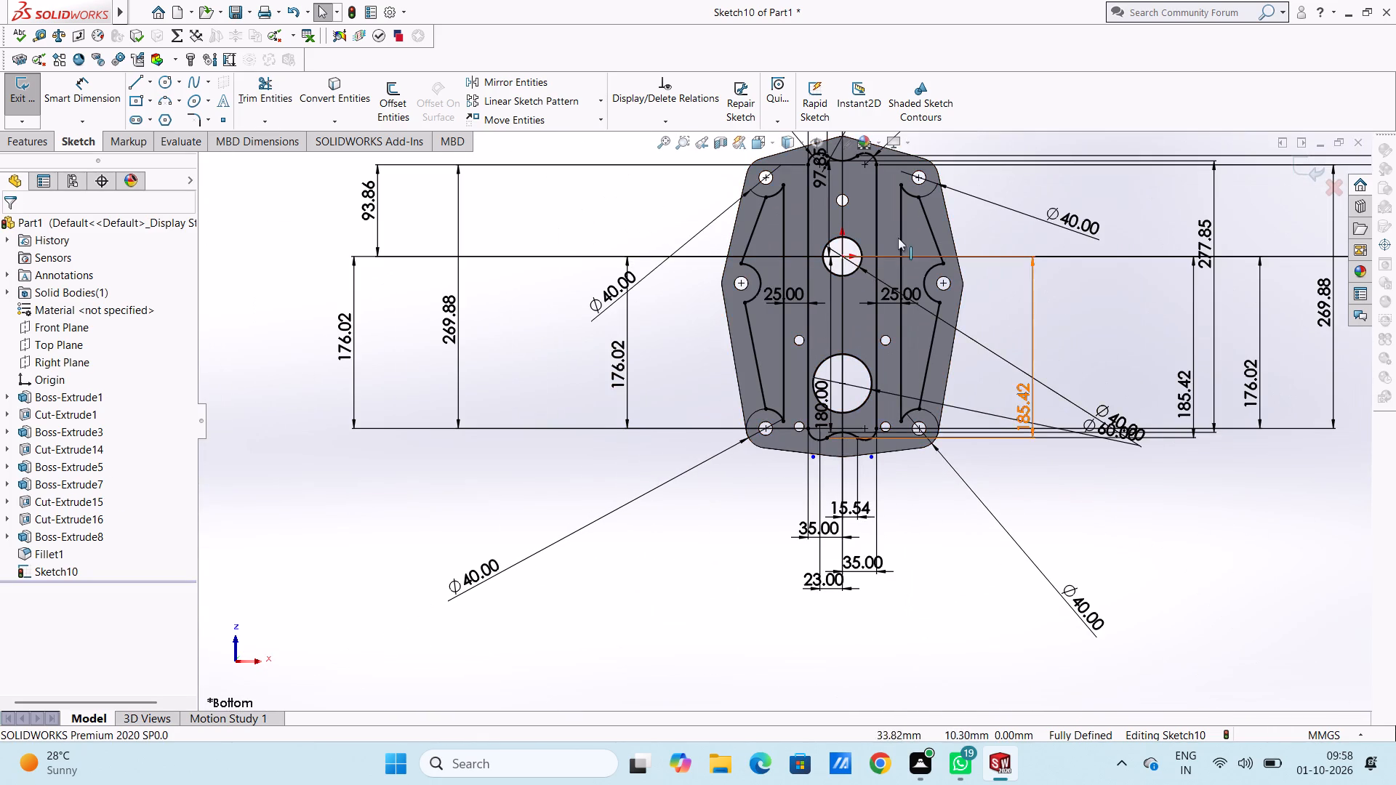
scroll(932, 220, down, 6)
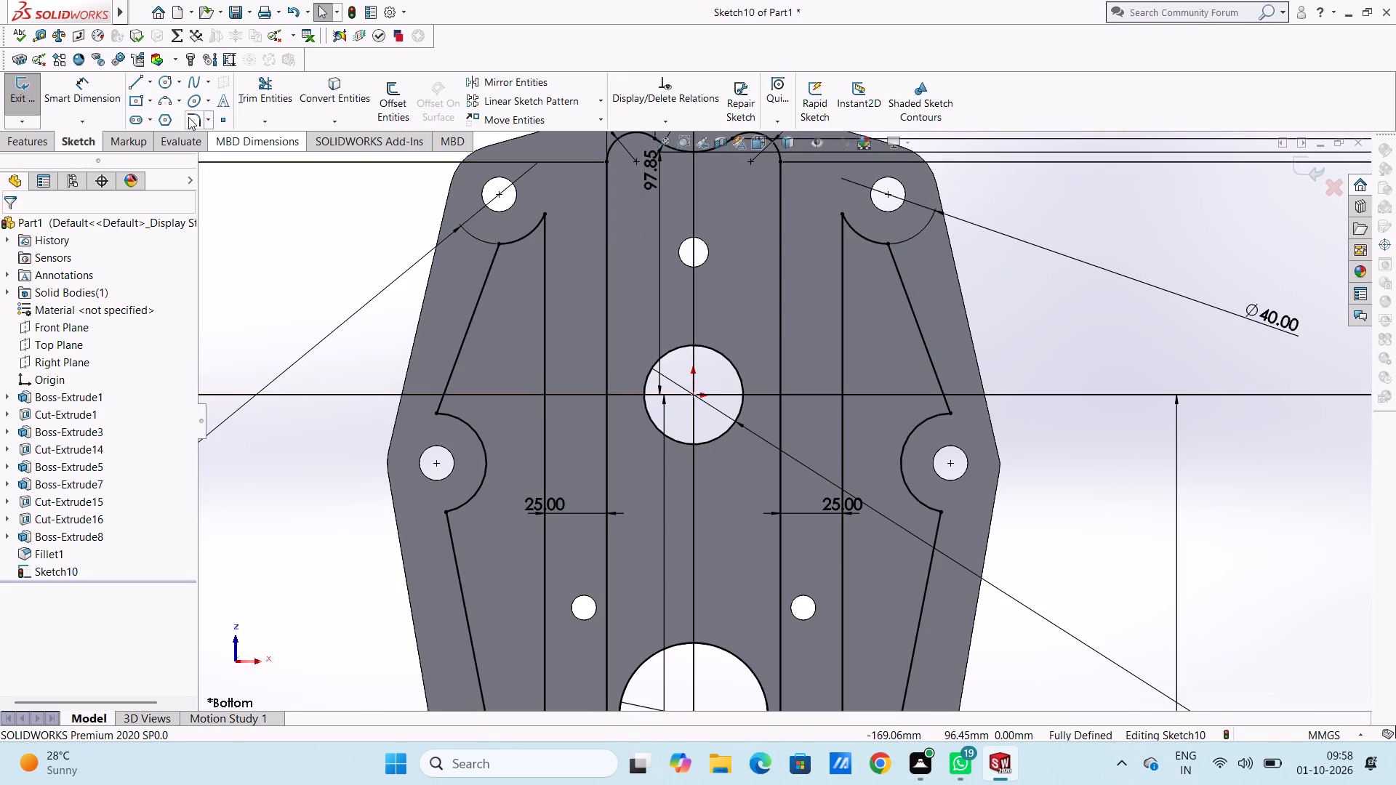
click(193, 116)
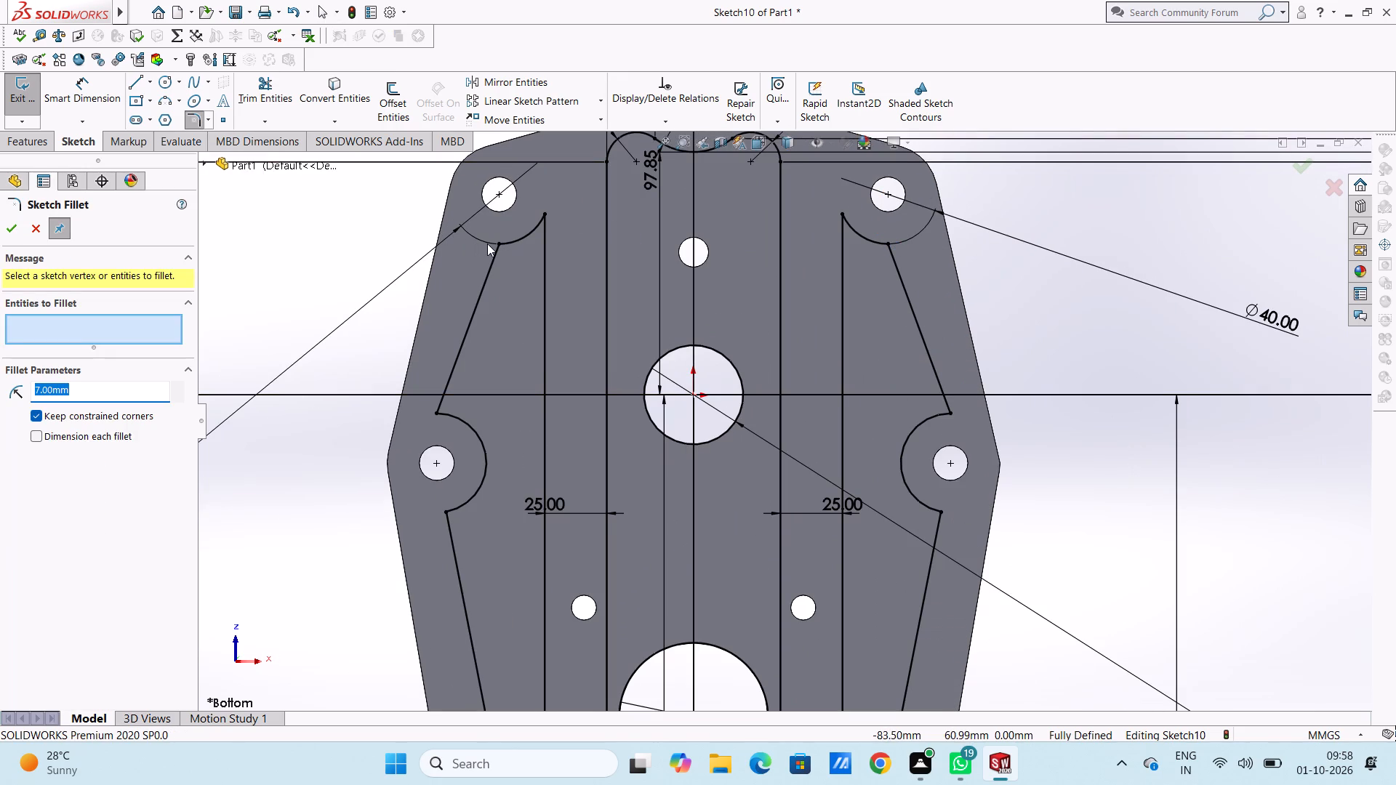
click(497, 242)
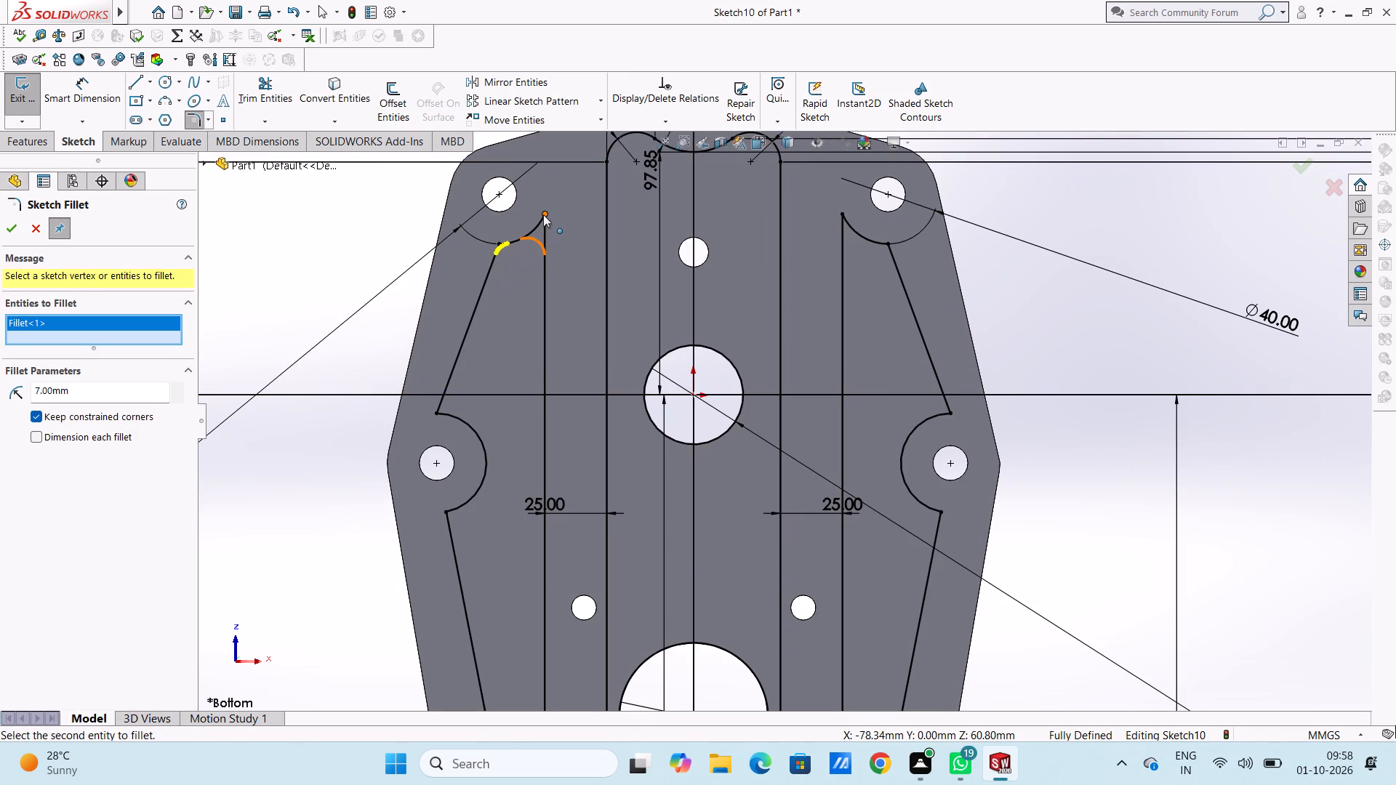
click(543, 214)
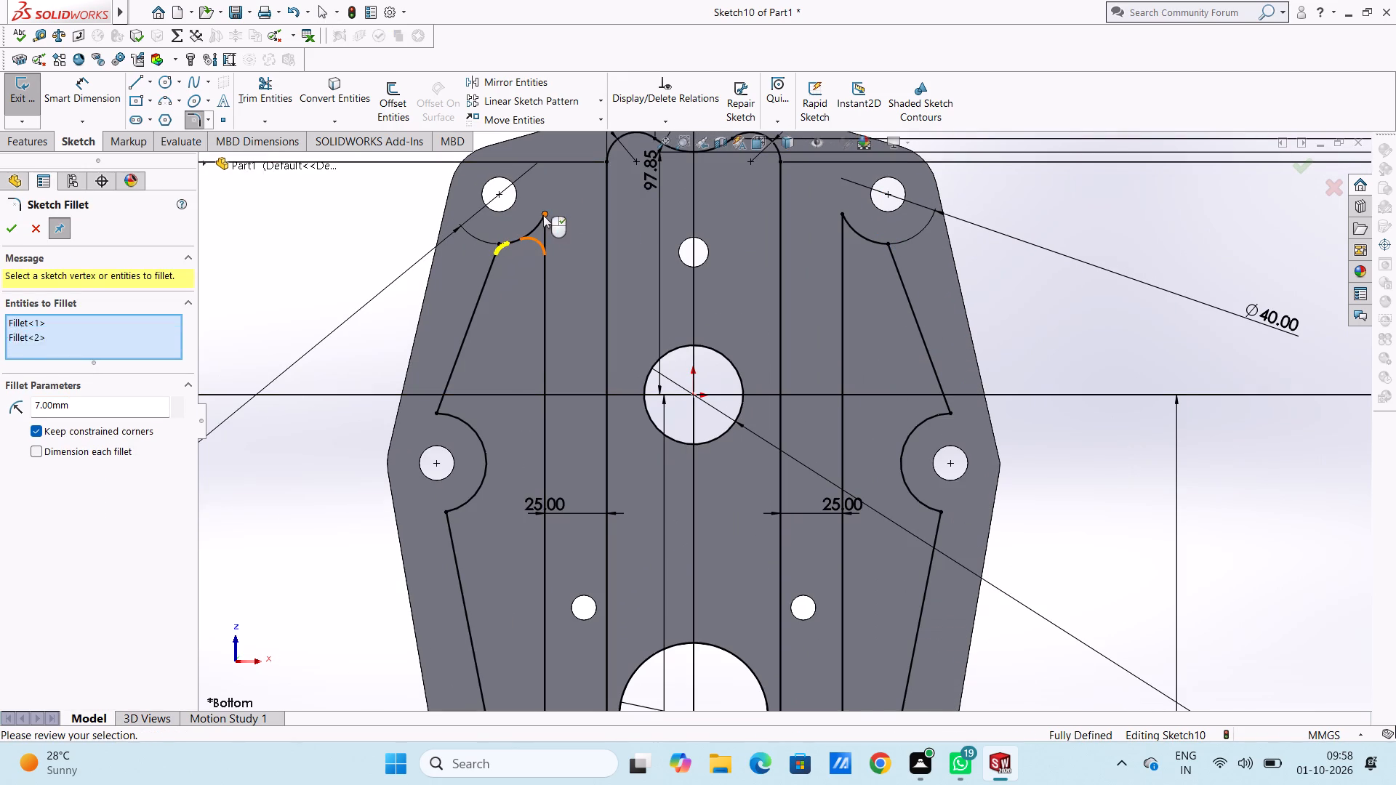
click(437, 412)
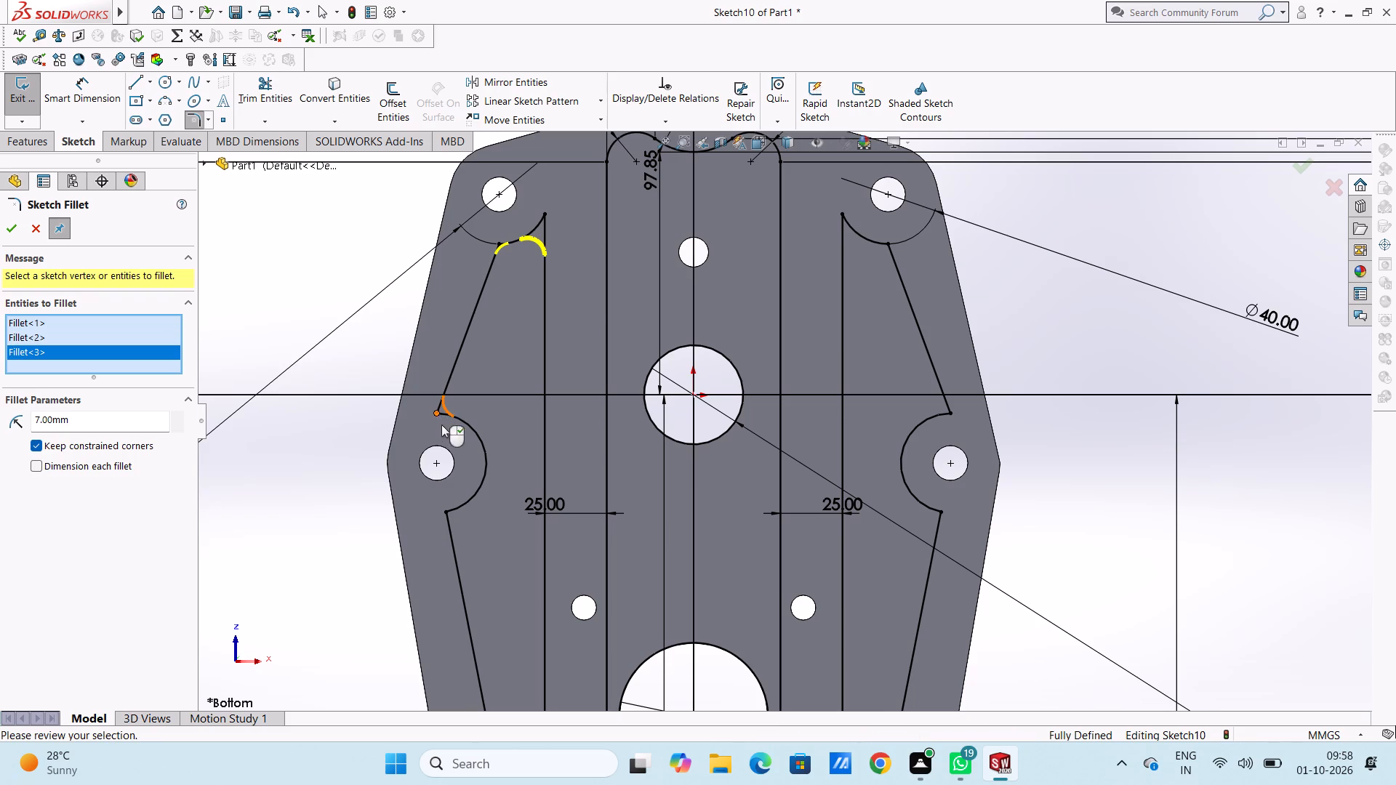
click(446, 511)
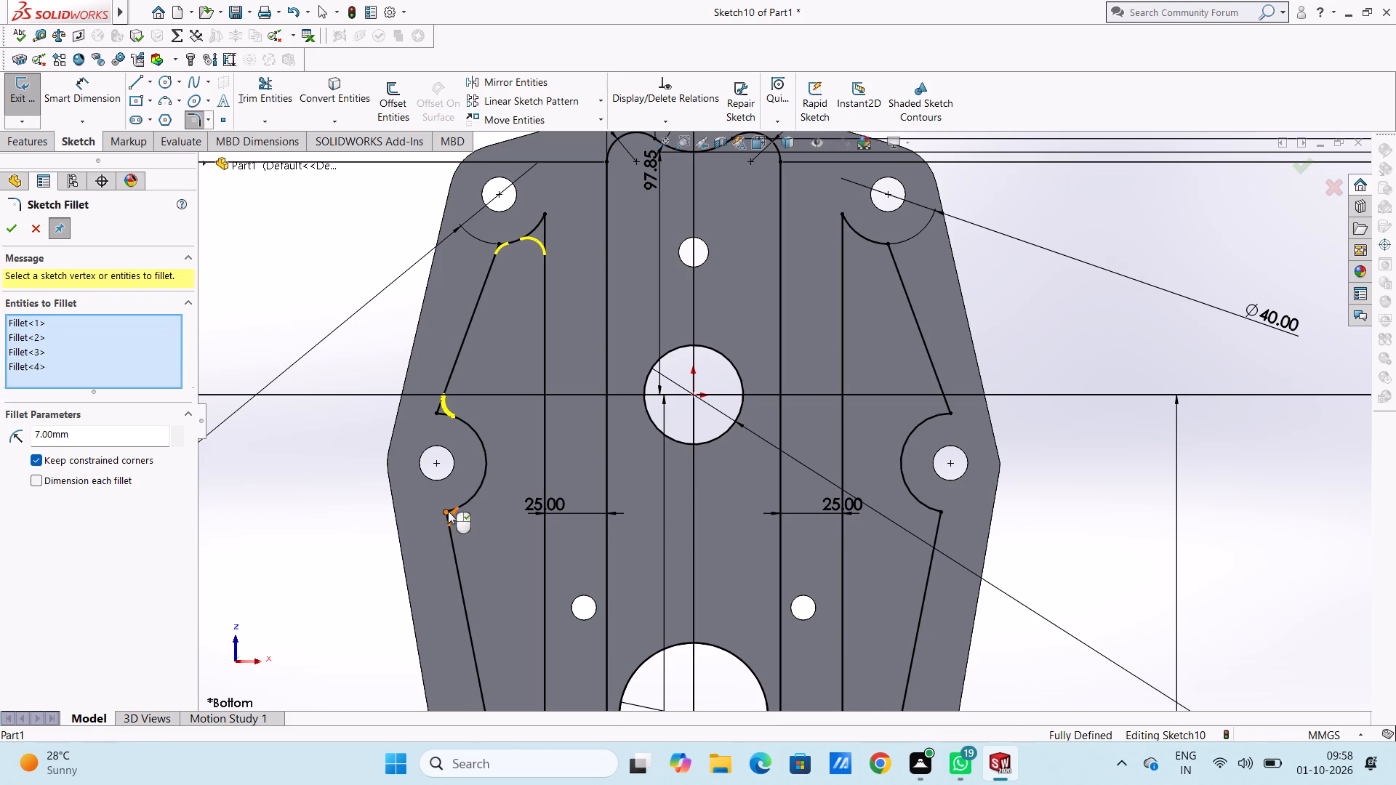
scroll(518, 555, up, 5)
scroll(649, 673, down, 4)
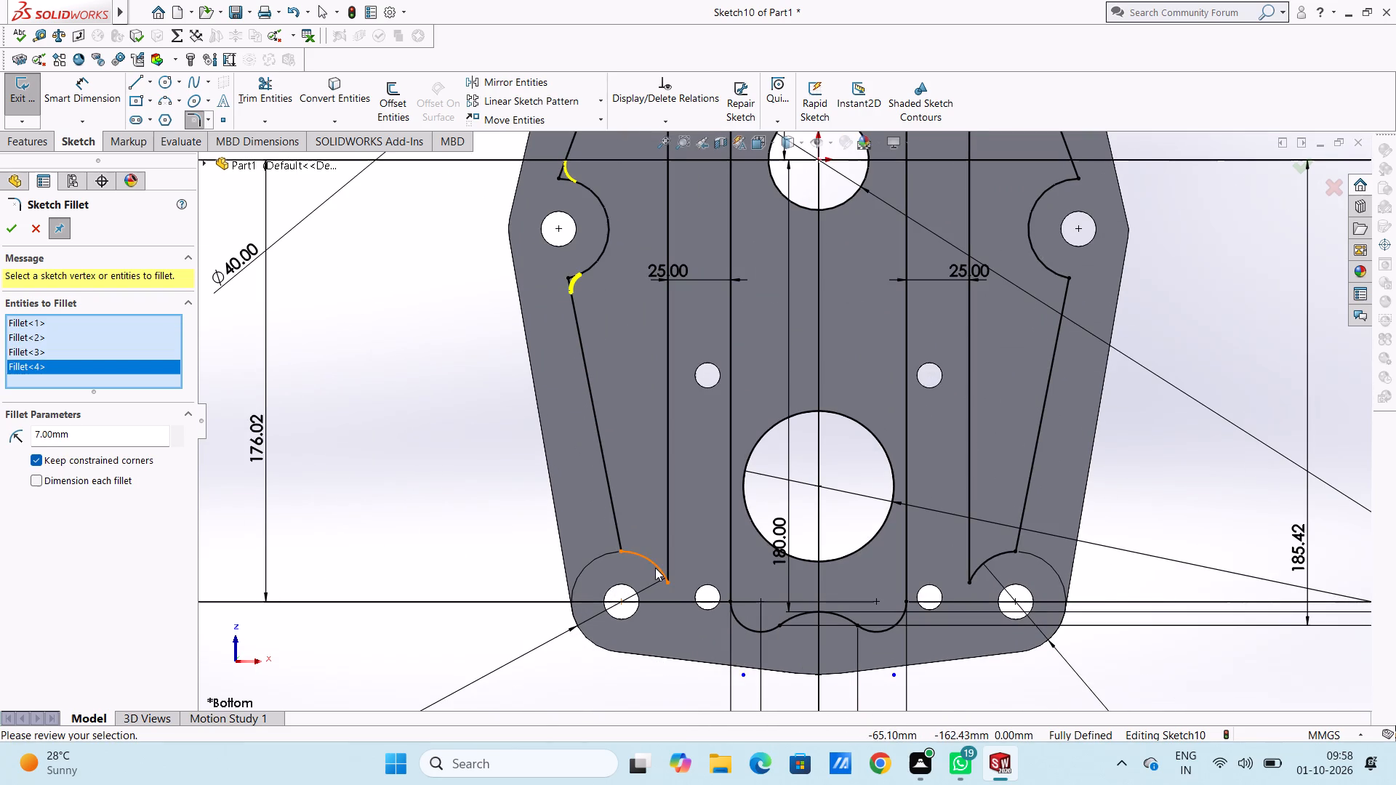
click(670, 586)
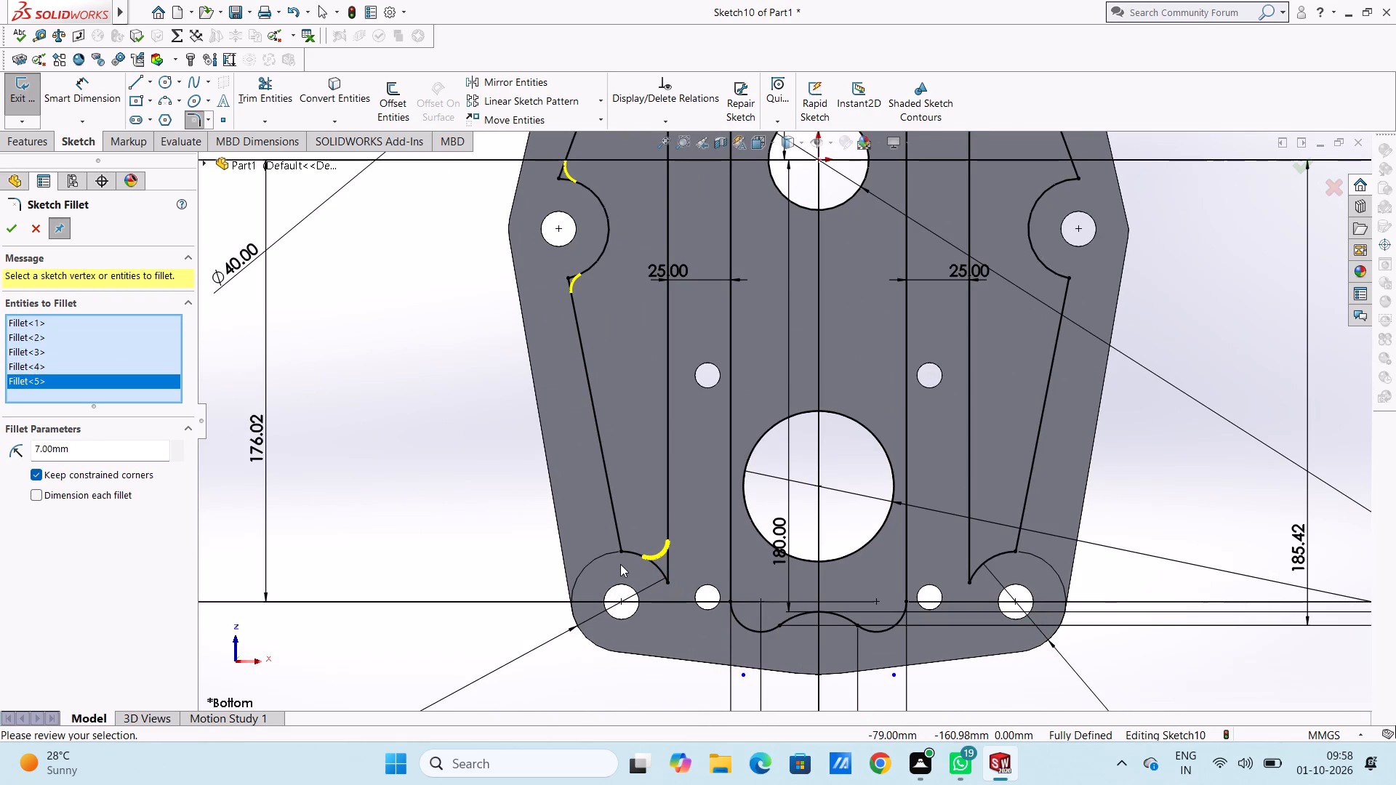
click(623, 551)
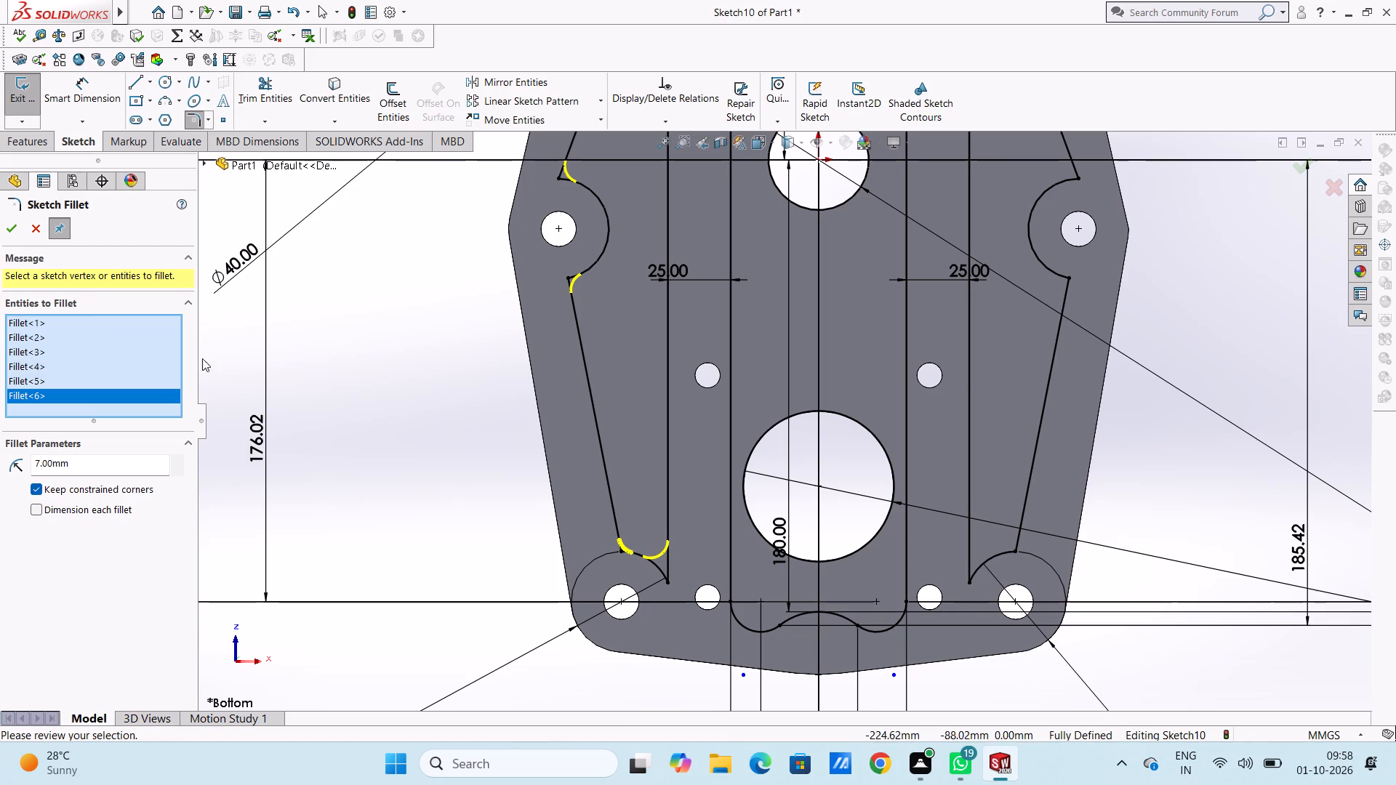
click(9, 228)
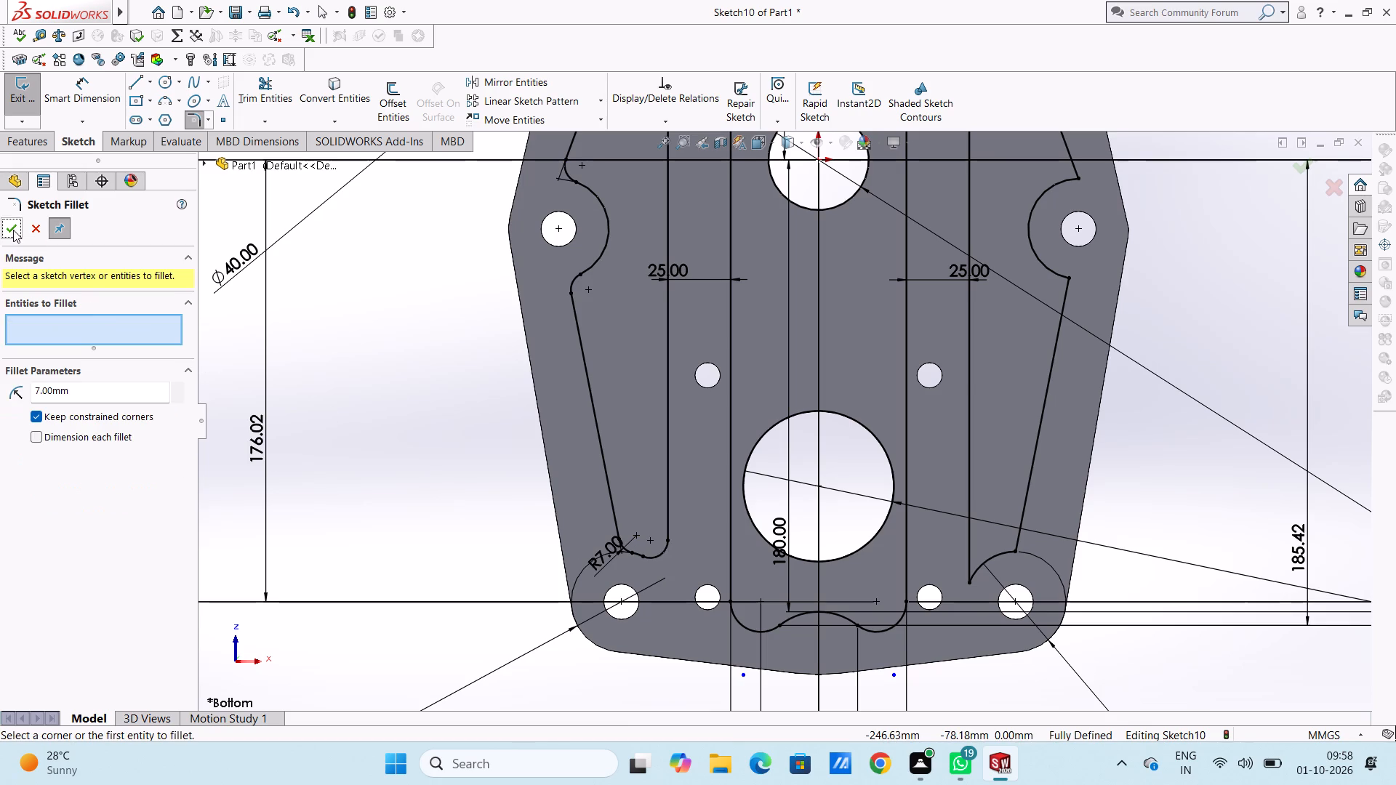
click(12, 228)
Fillet the six corners of the right side pocket profile with a 7 mm radius.
scroll(357, 404, up, 4)
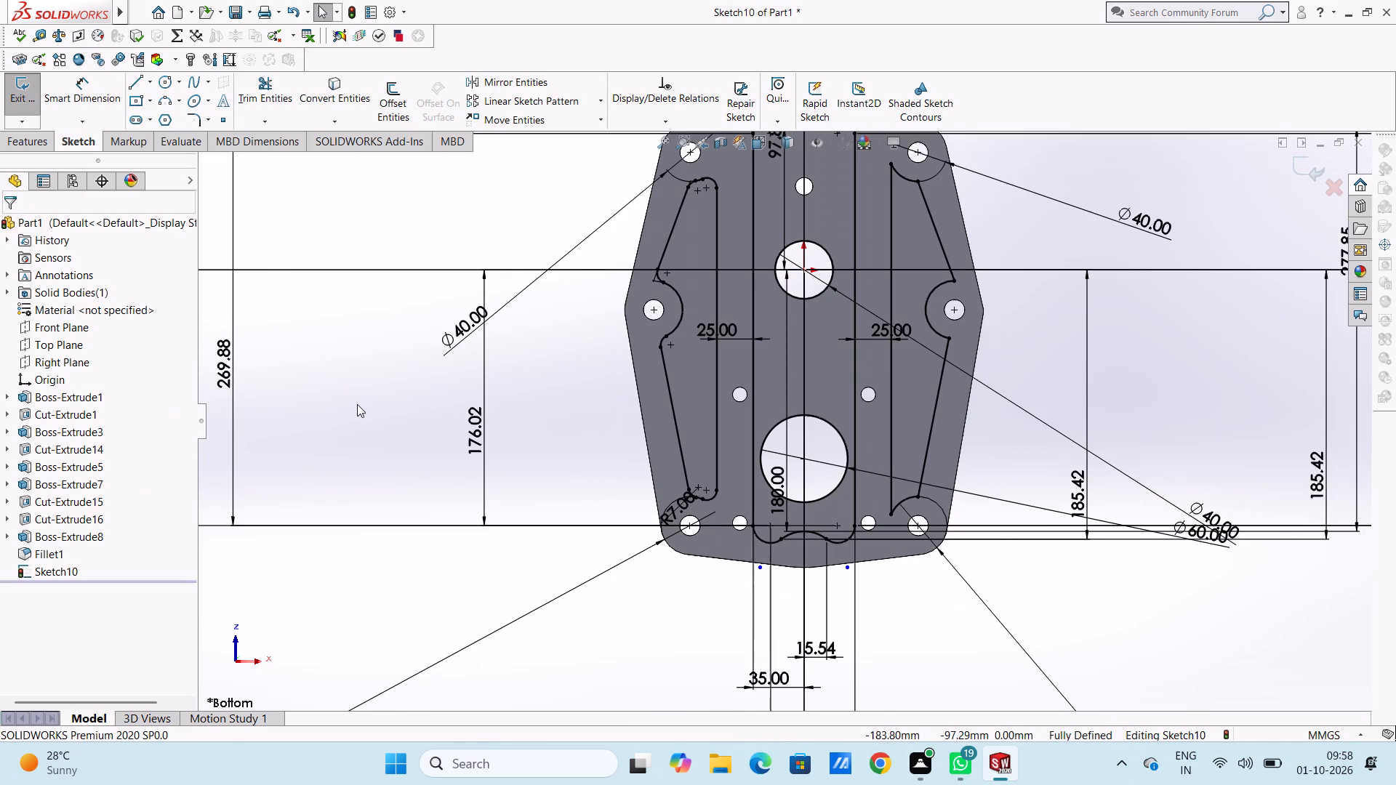
scroll(983, 366, up, 3)
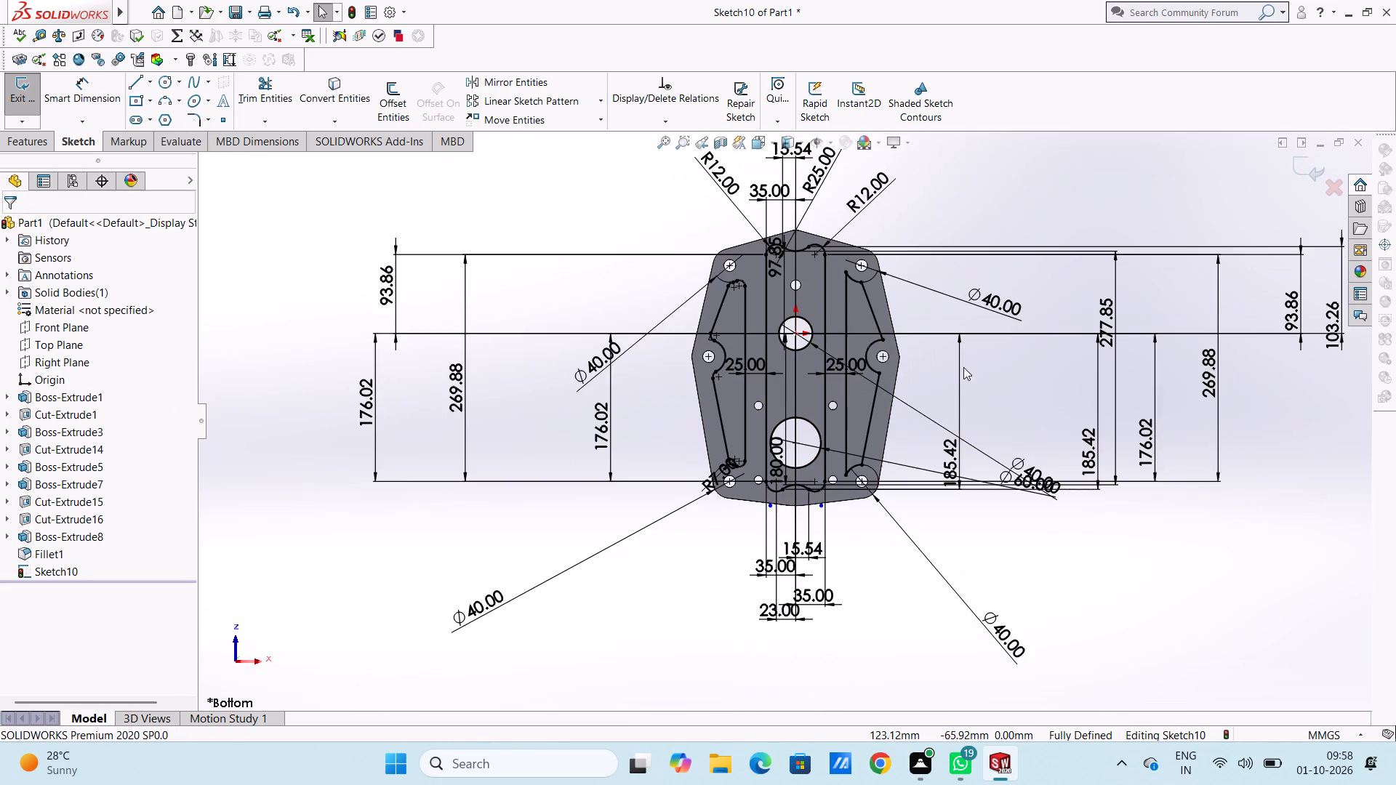
scroll(828, 314, down, 3)
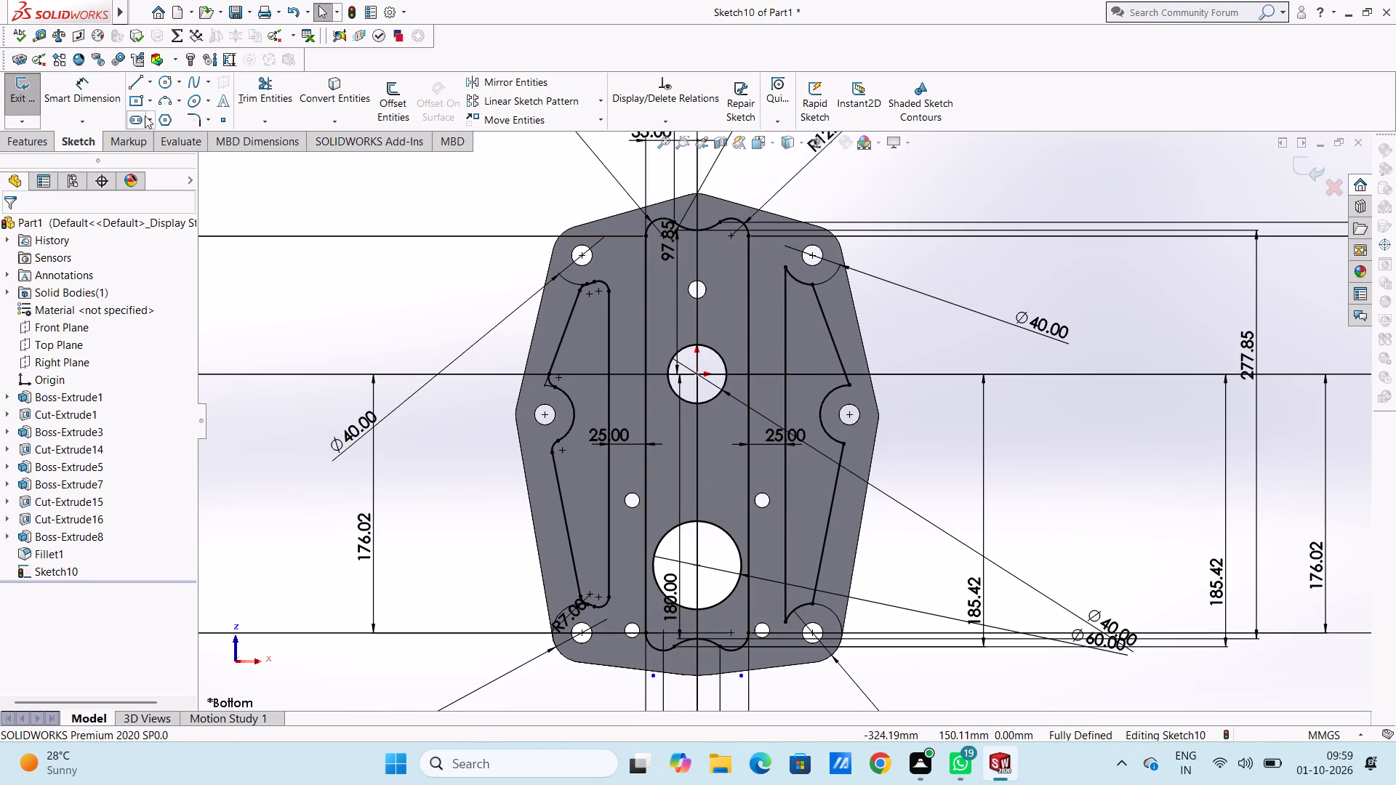
click(188, 119)
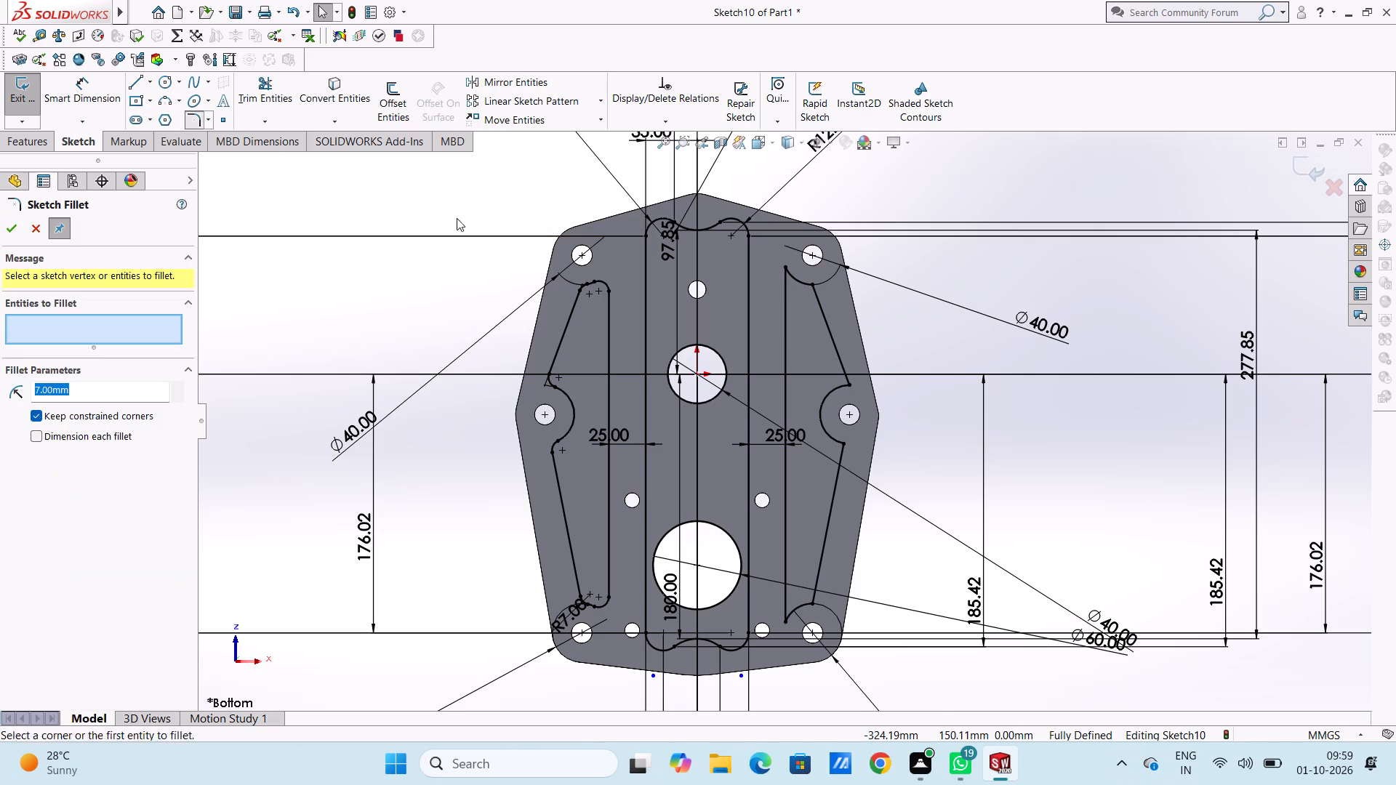
click(782, 268)
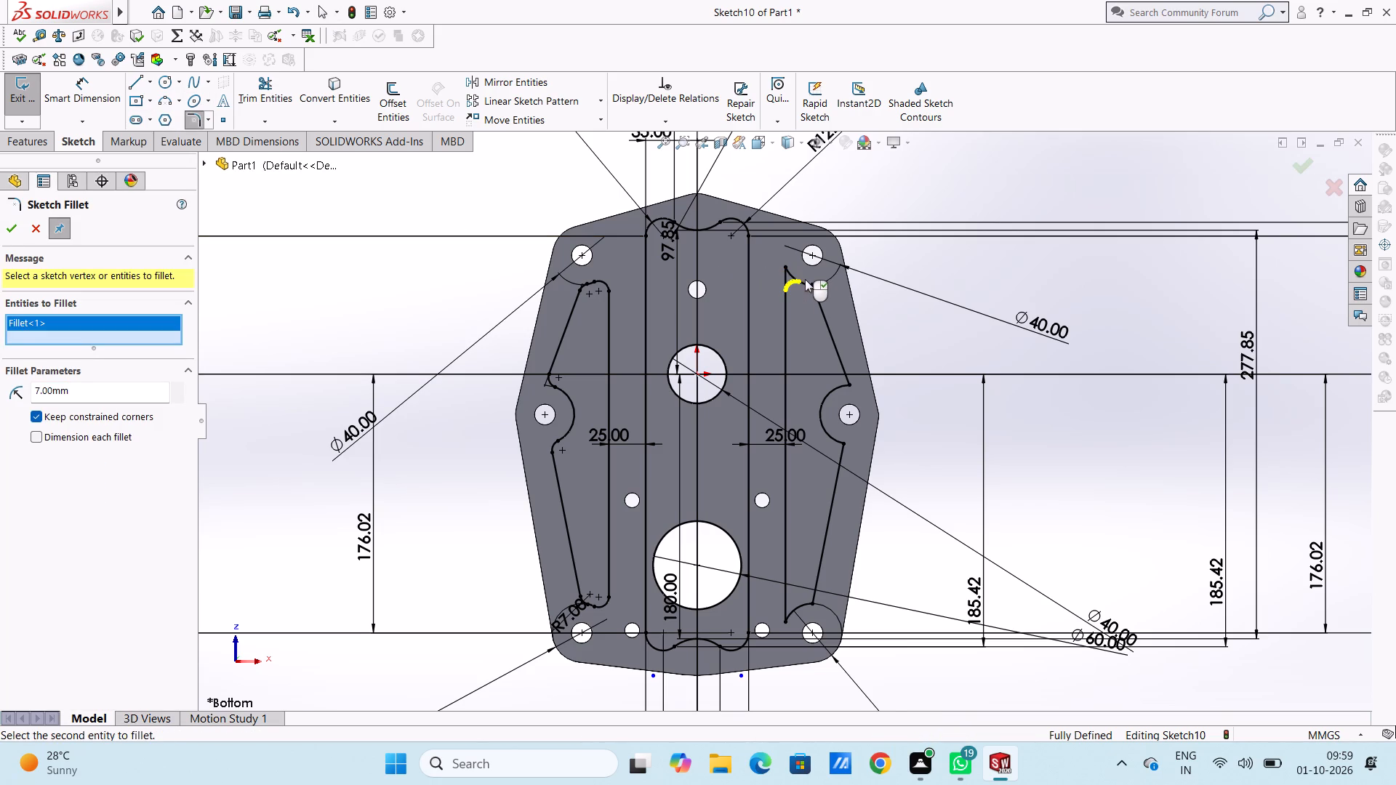
click(811, 283)
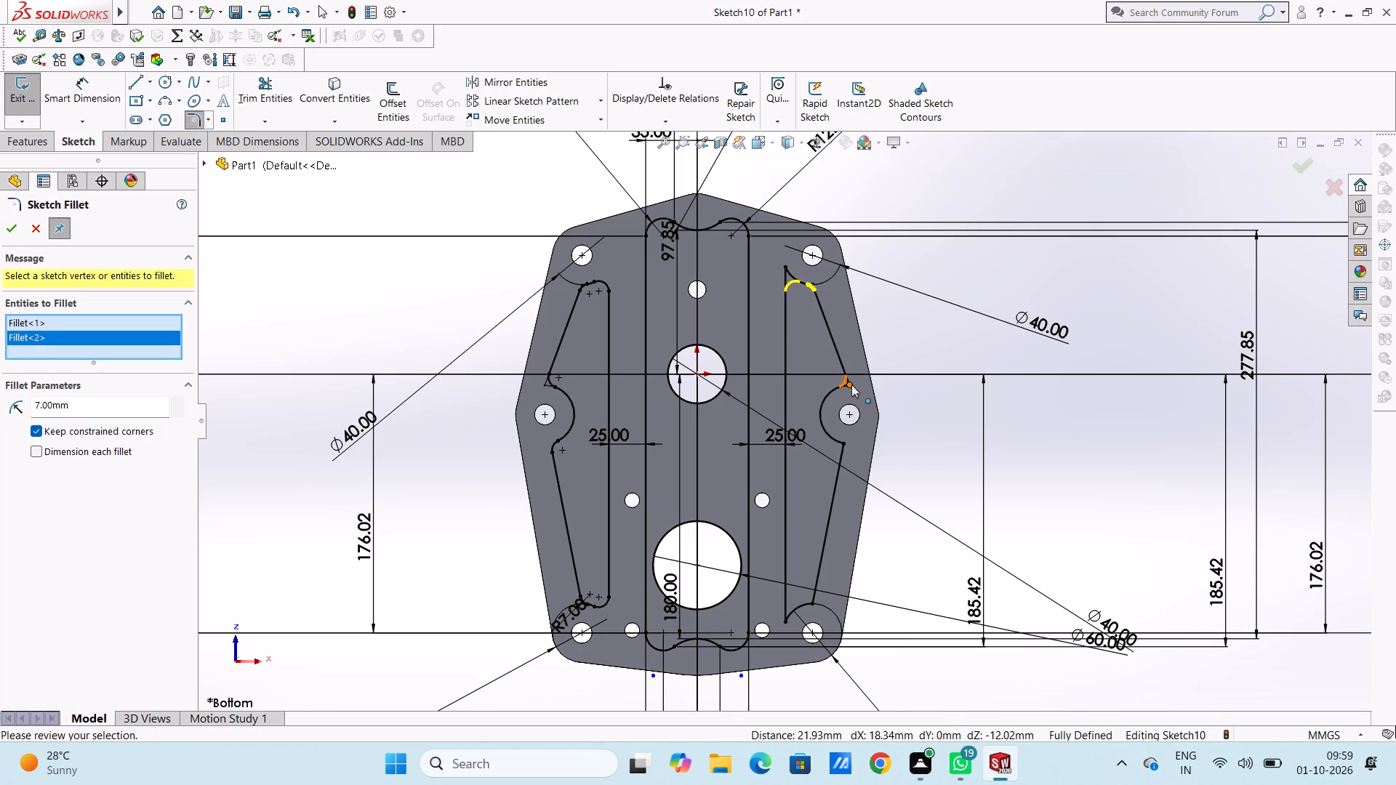
click(851, 384)
click(844, 440)
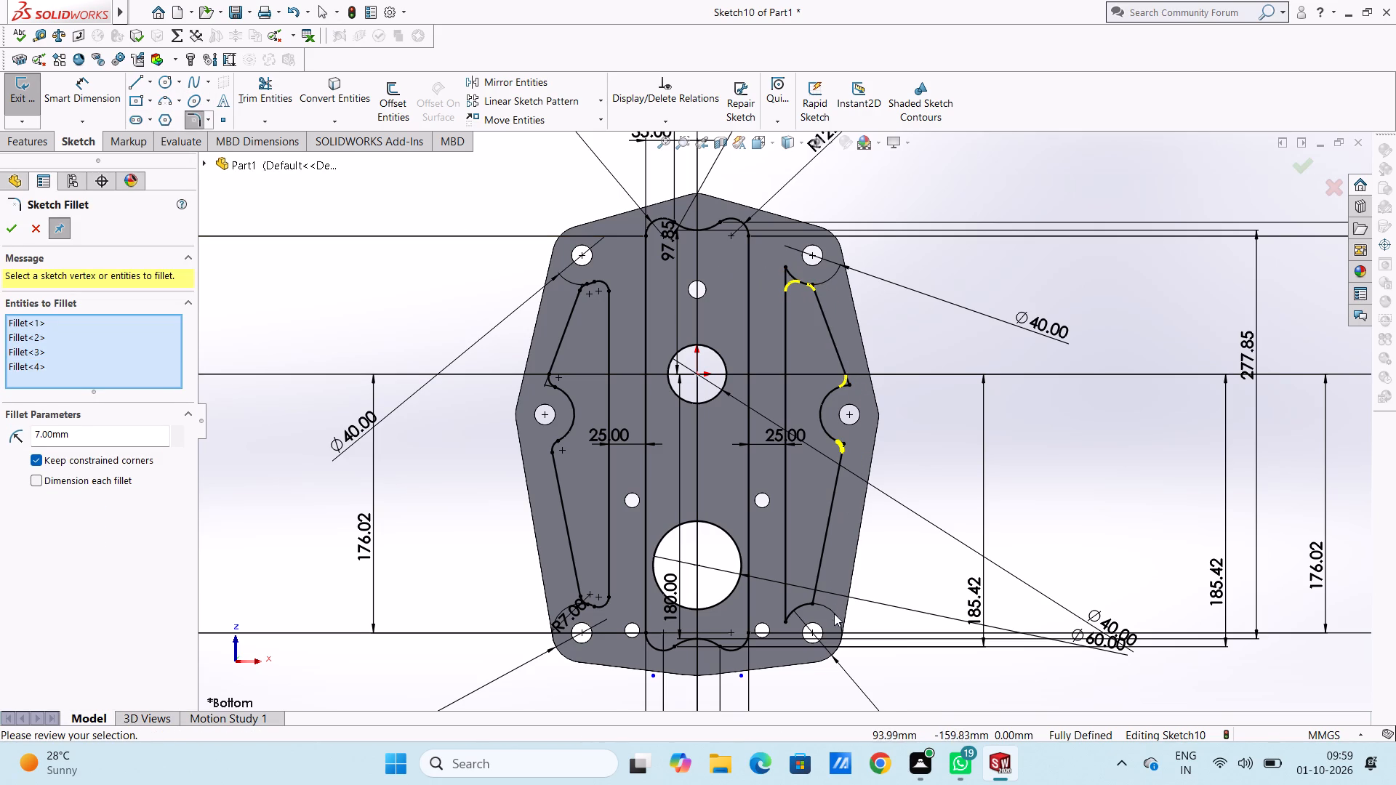
click(814, 604)
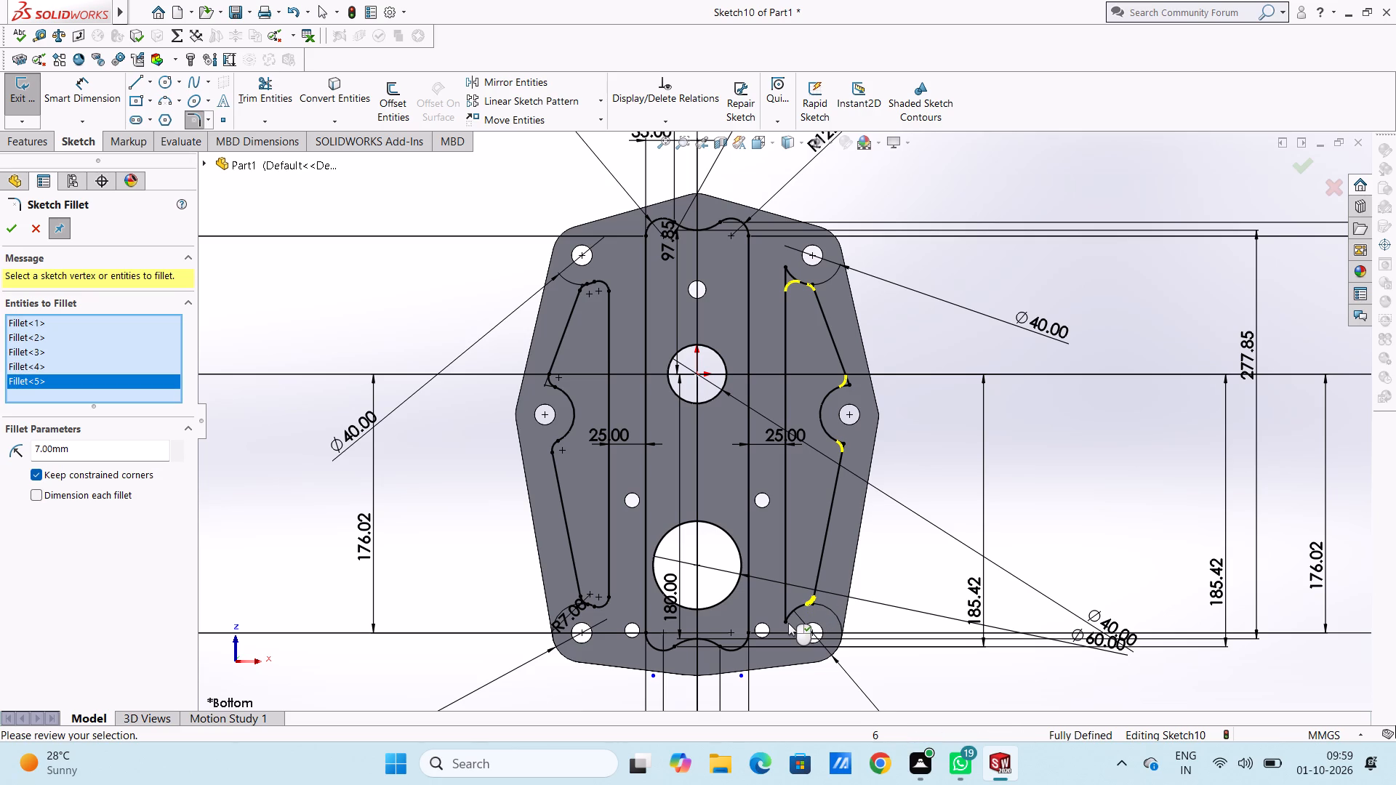
click(788, 623)
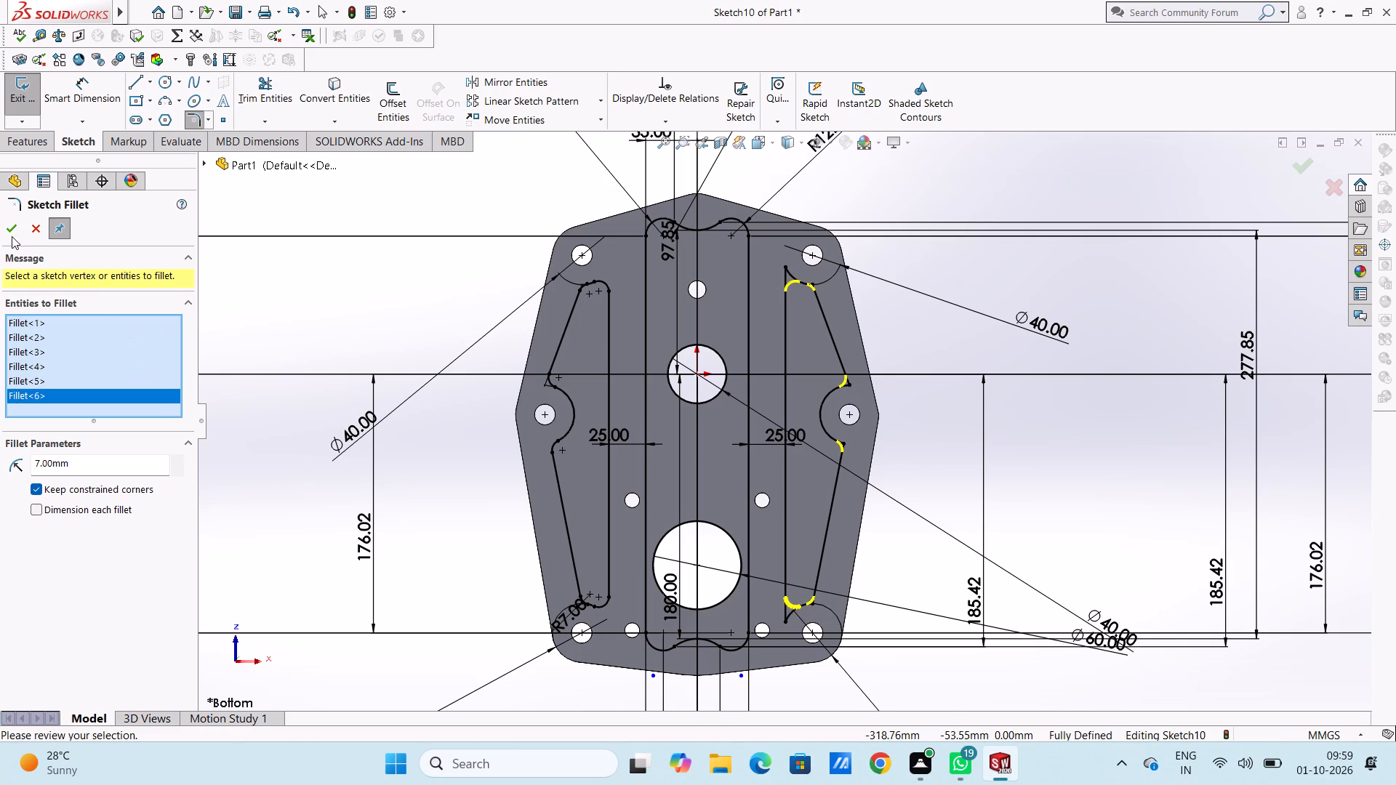
click(12, 230)
click(12, 230)
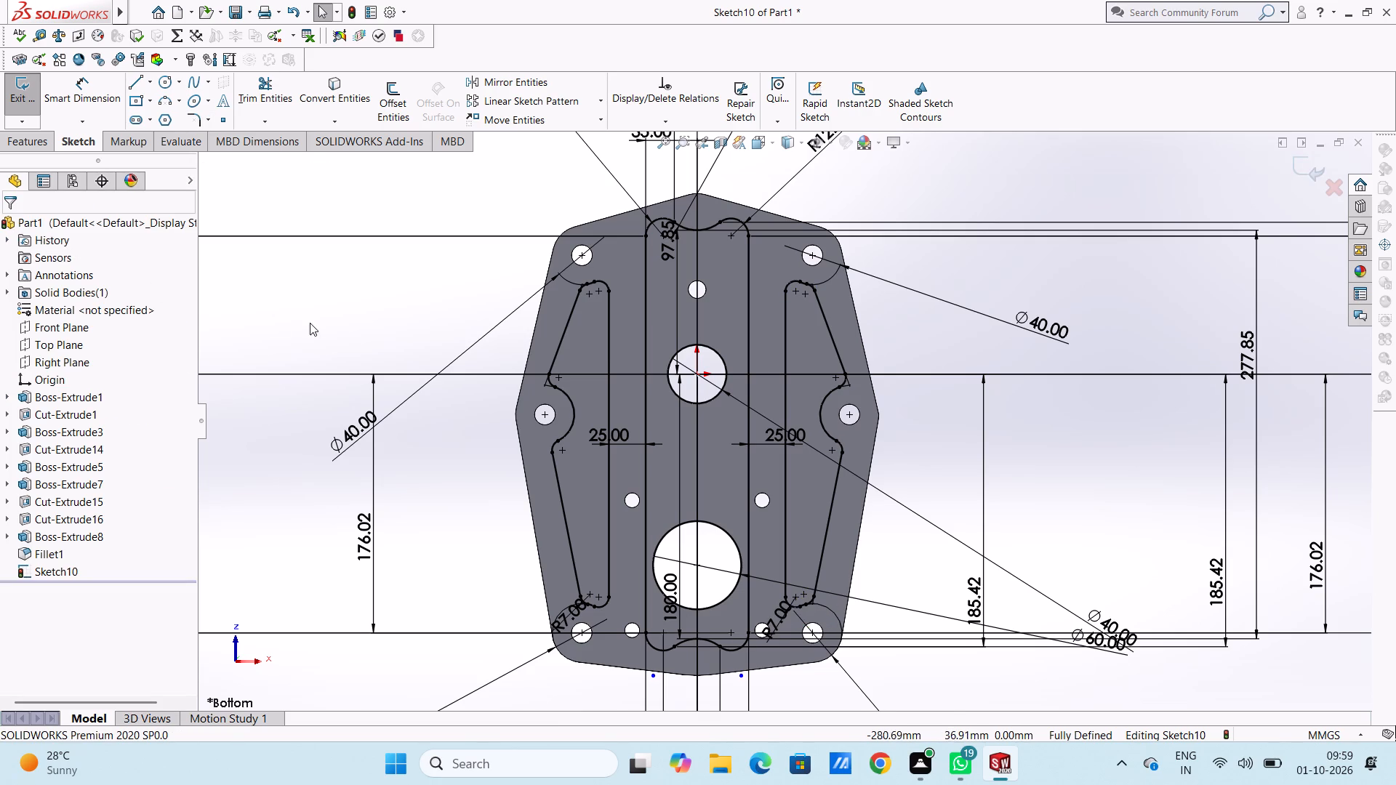
click(319, 324)
Cut-extrude the central and side pocket profiles into the plate's underside, blind 8 mm deep with a 45-degree inward draft.
scroll(322, 358, down, 1)
scroll(322, 359, up, 2)
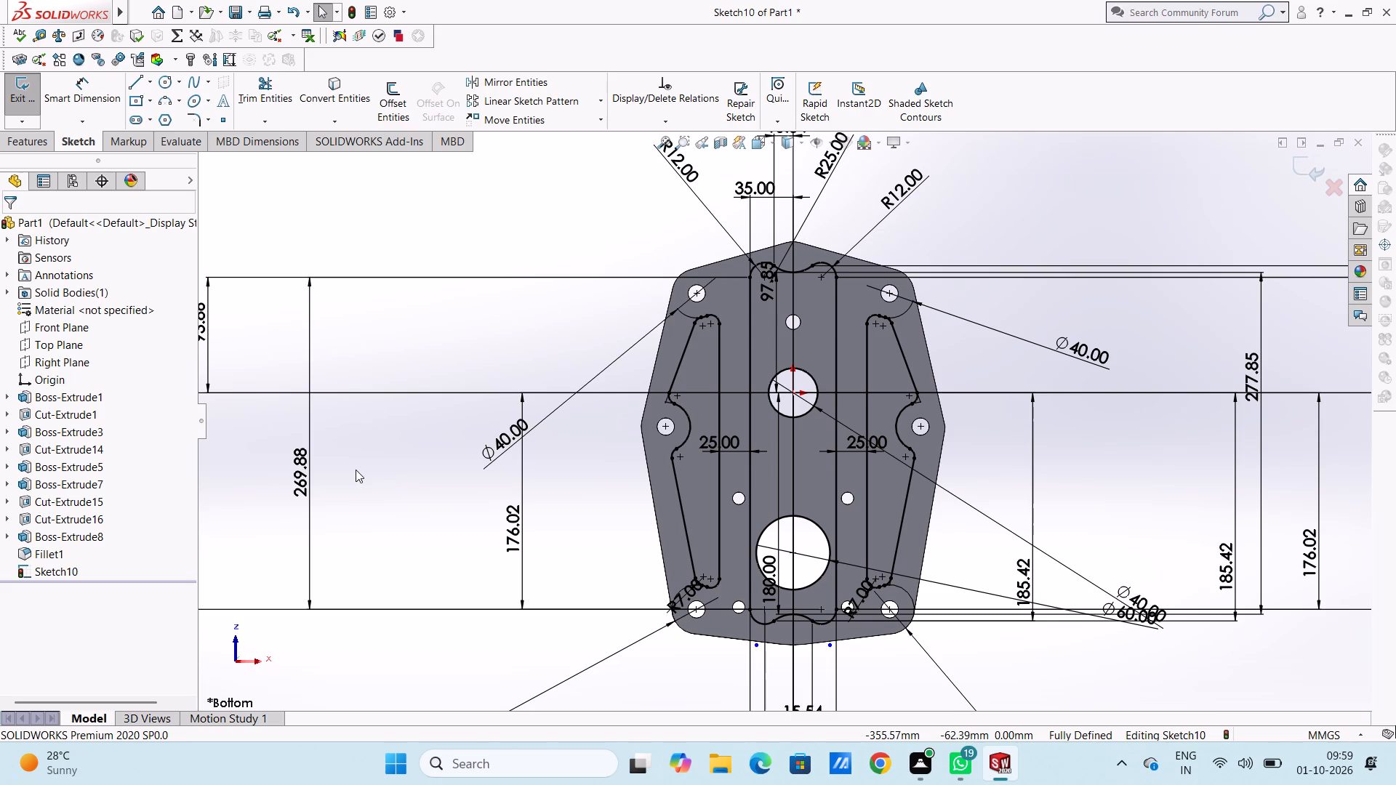
scroll(356, 470, up, 3)
scroll(710, 383, down, 3)
middle_drag(678, 371, 638, 369)
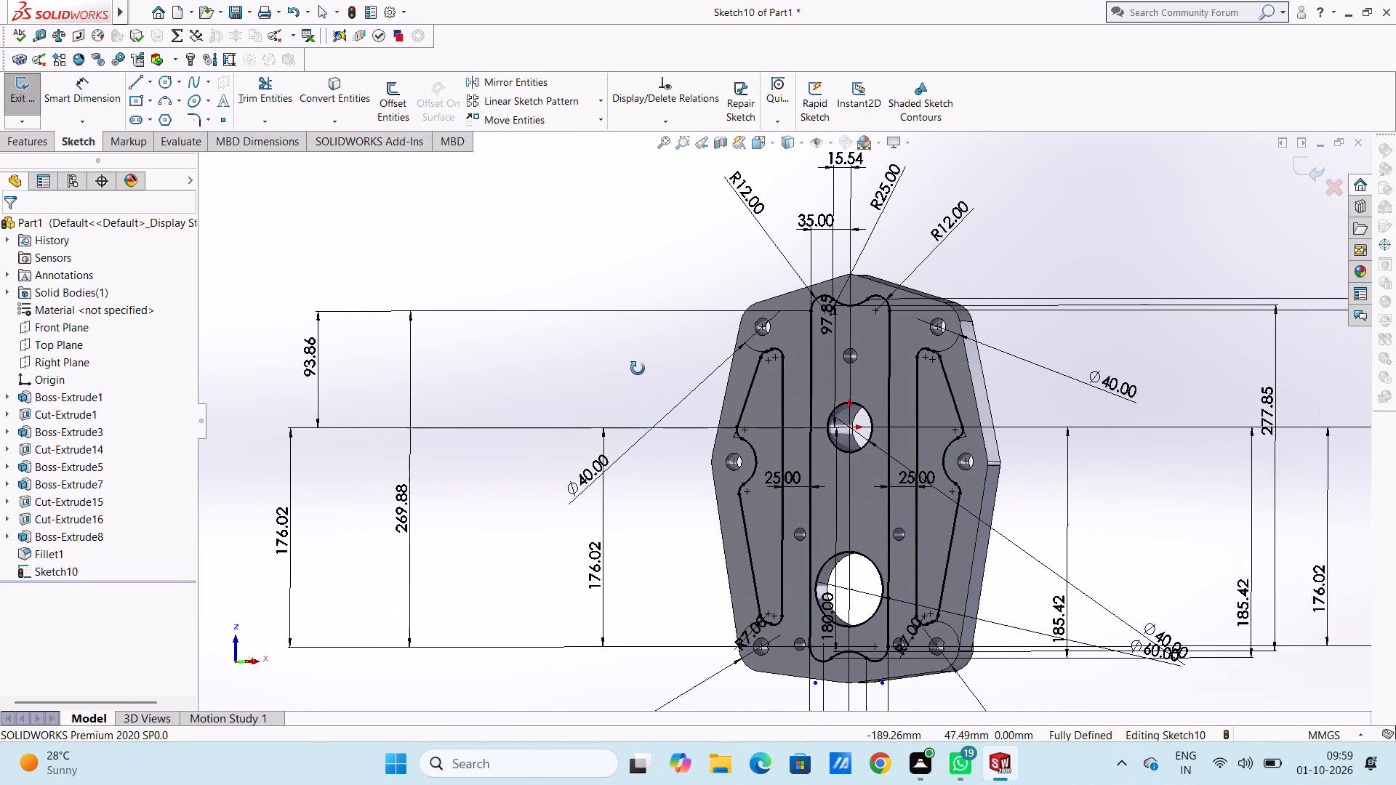
click(25, 143)
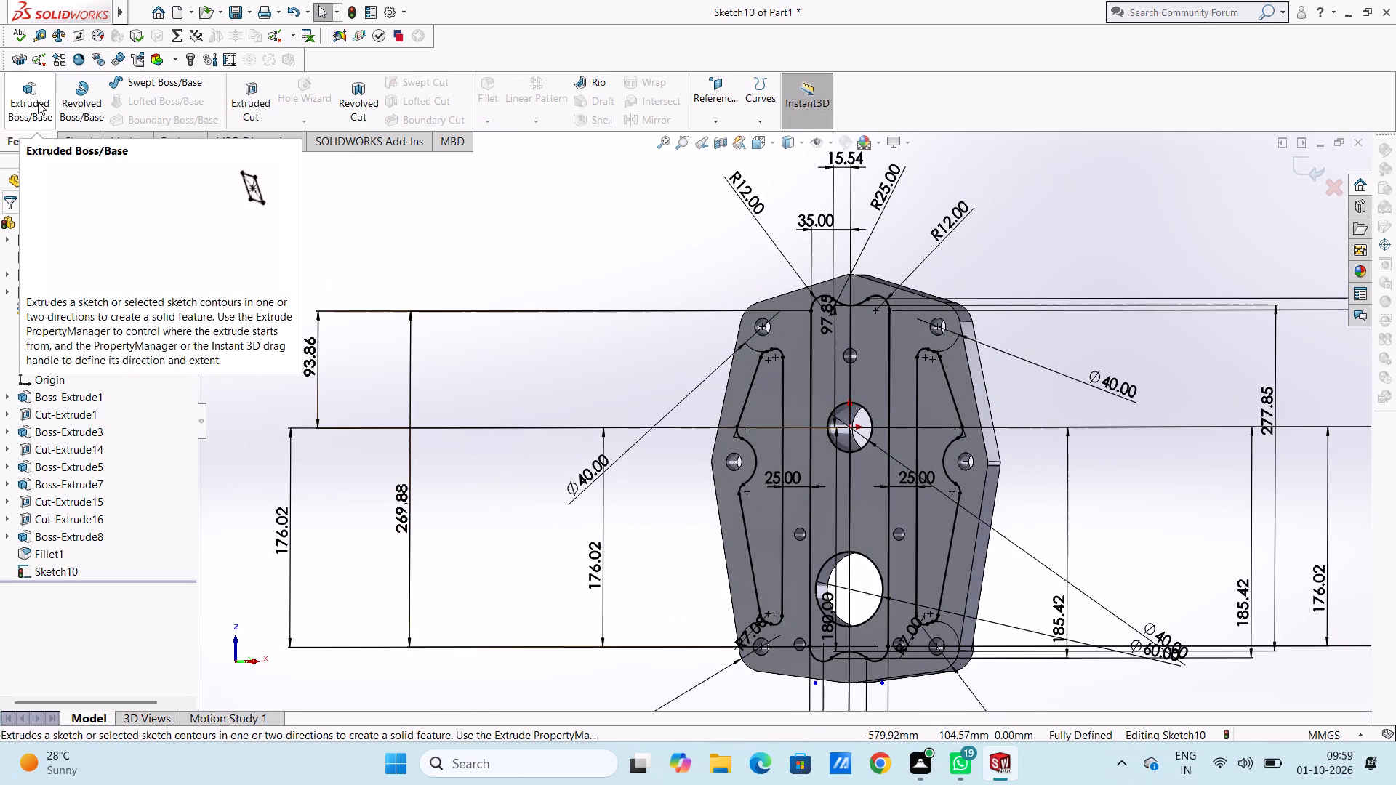
click(244, 96)
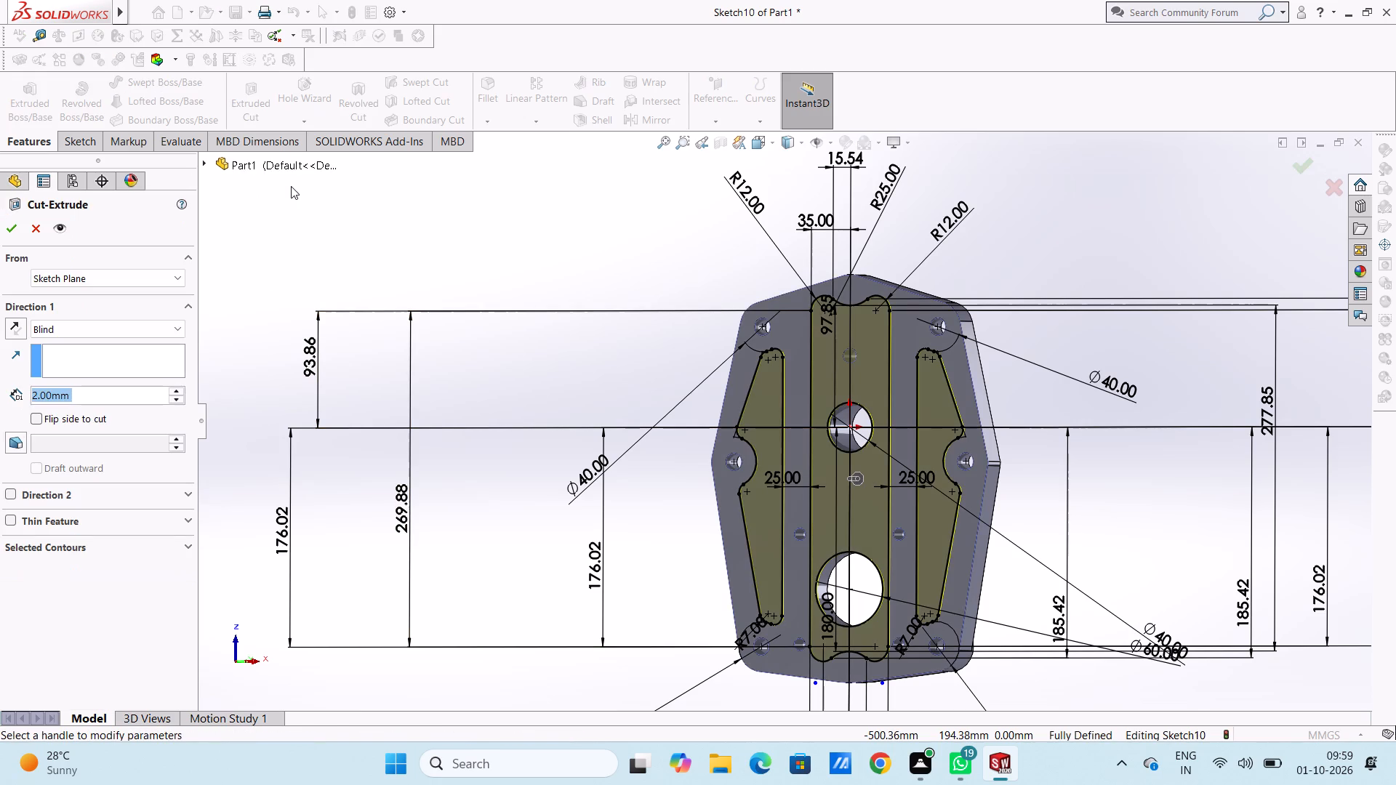
key(8)
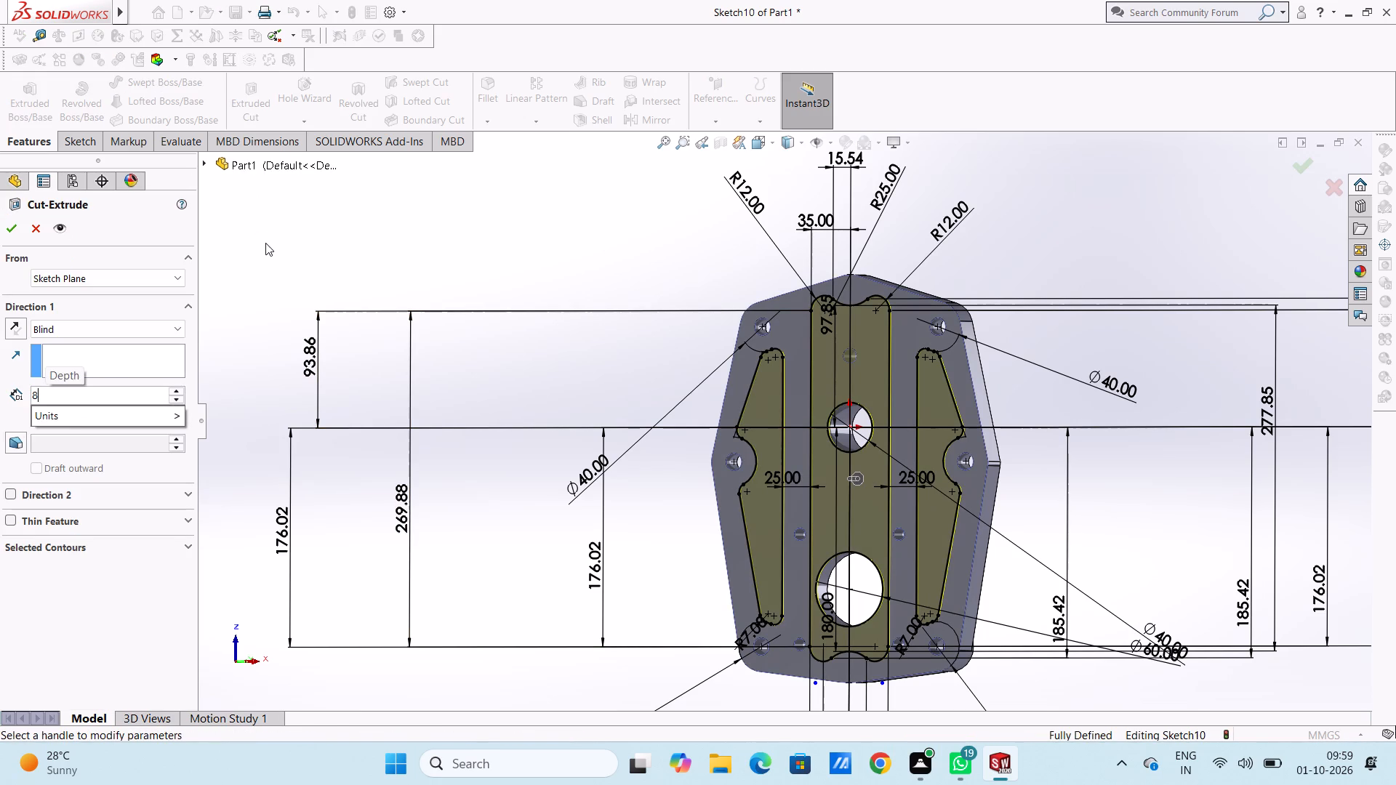
key(Return)
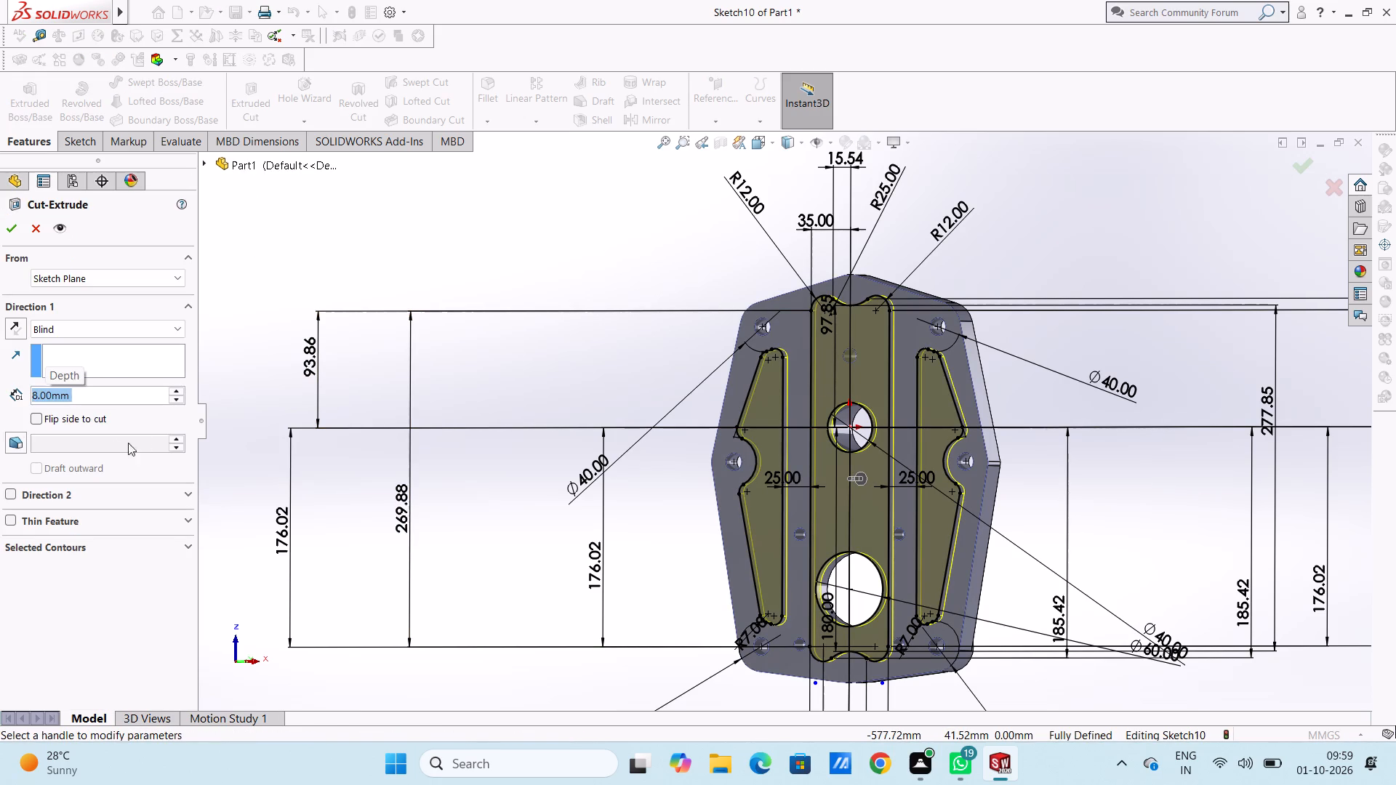
click(13, 442)
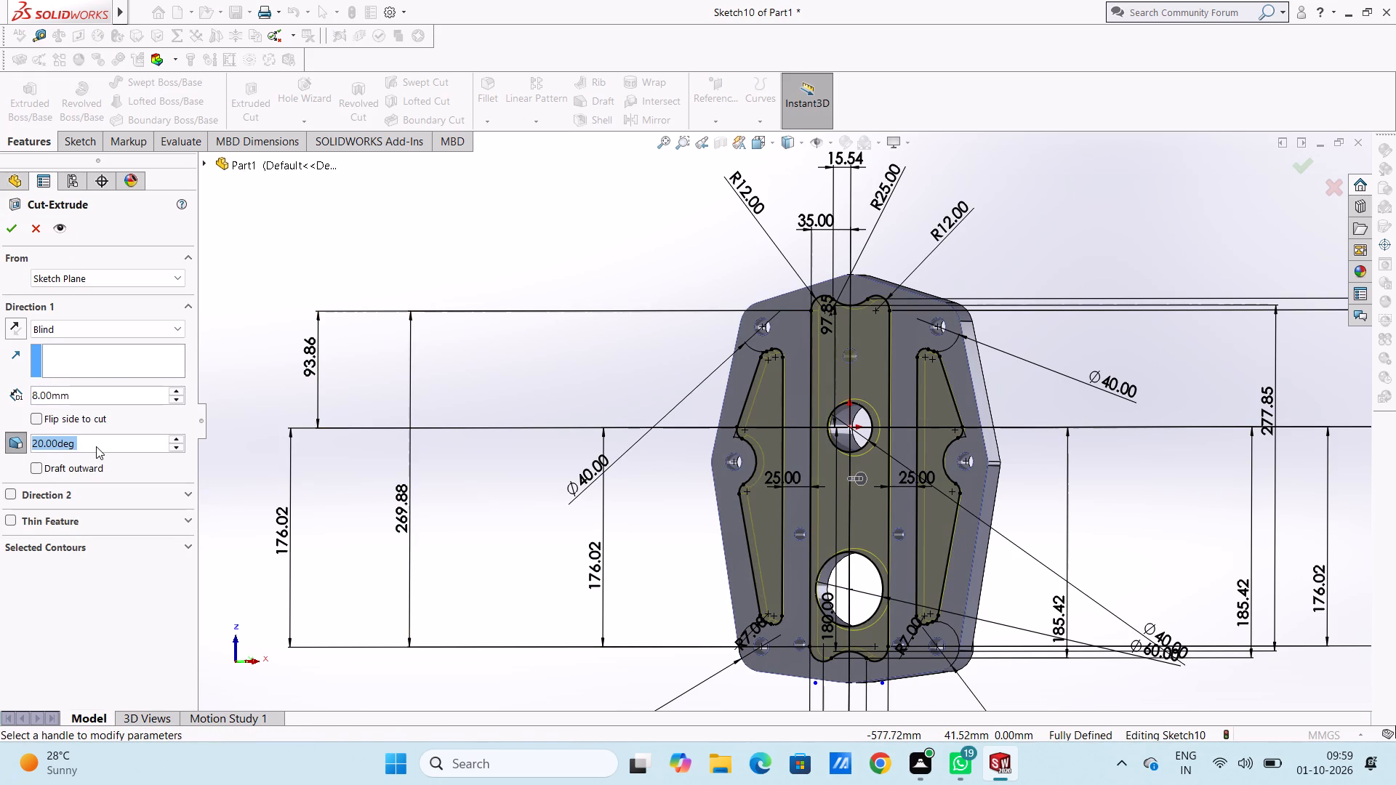
text(45)
key(Return)
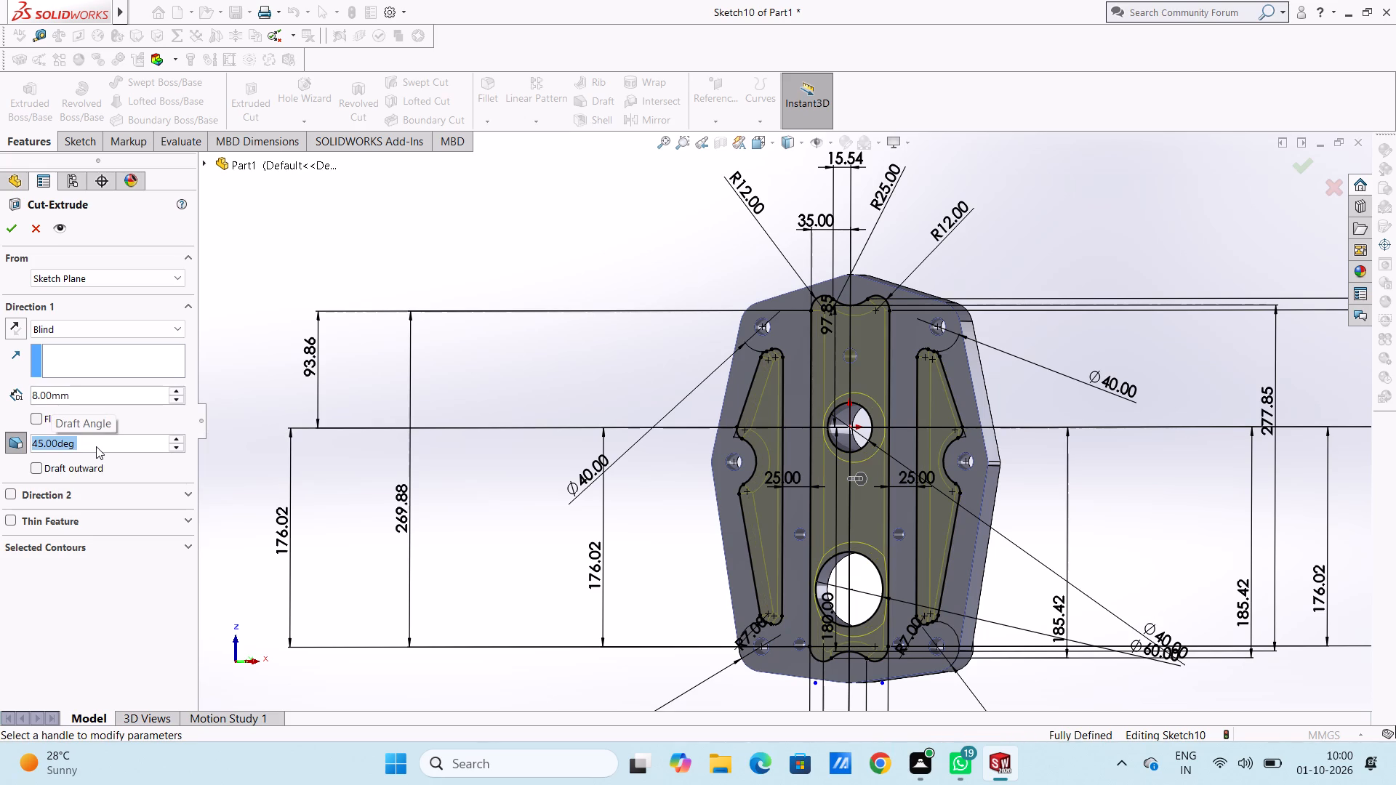
click(15, 231)
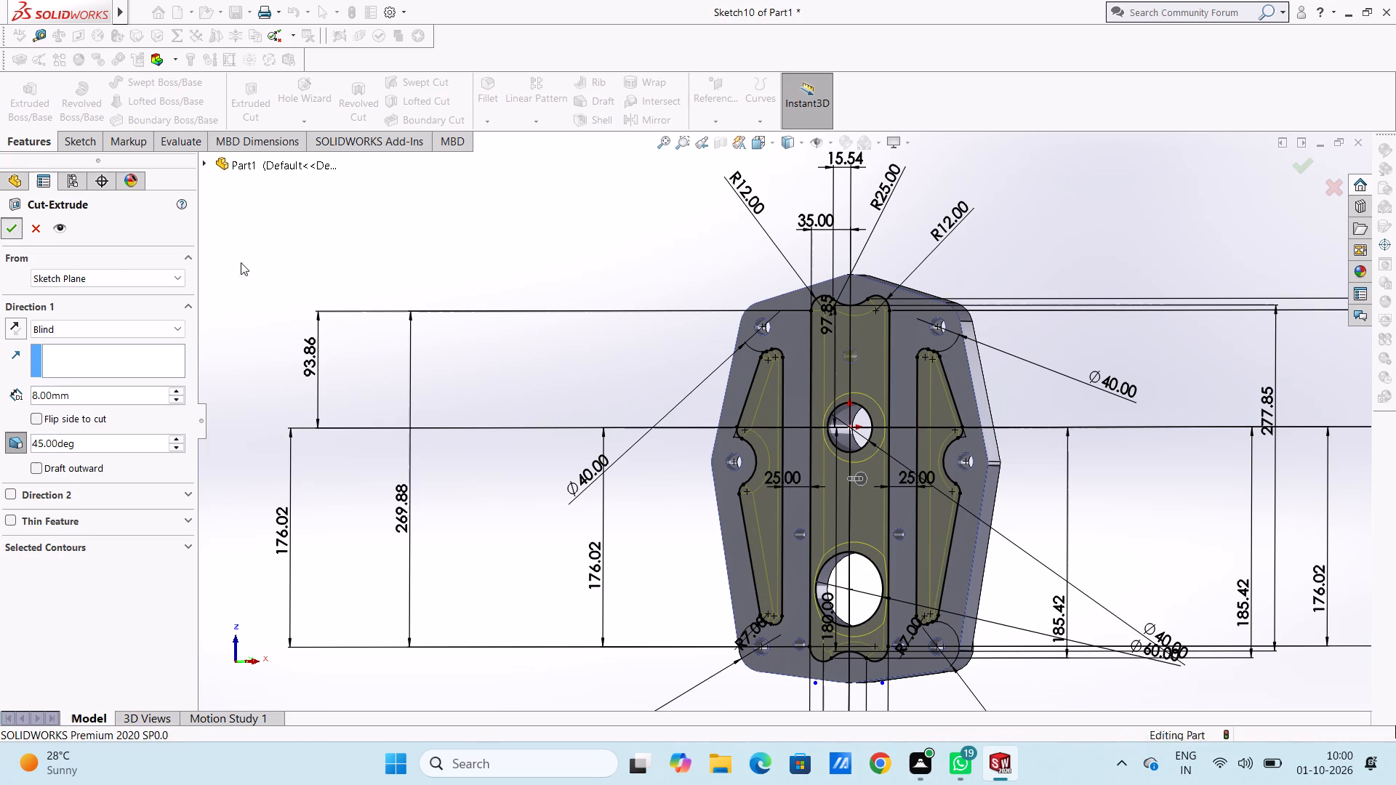
click(265, 259)
scroll(368, 354, up, 1)
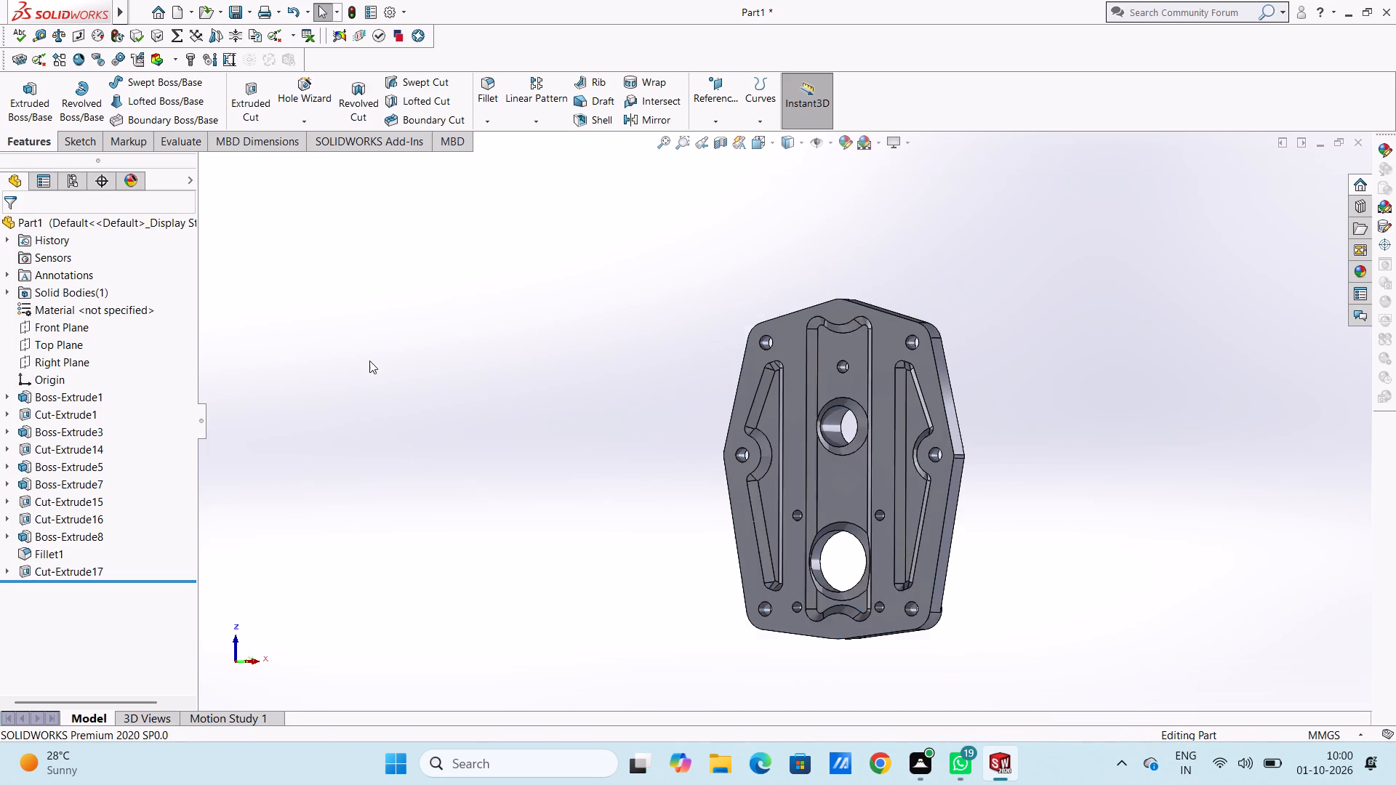
scroll(369, 361, up, 1)
middle_drag(375, 364, 402, 347)
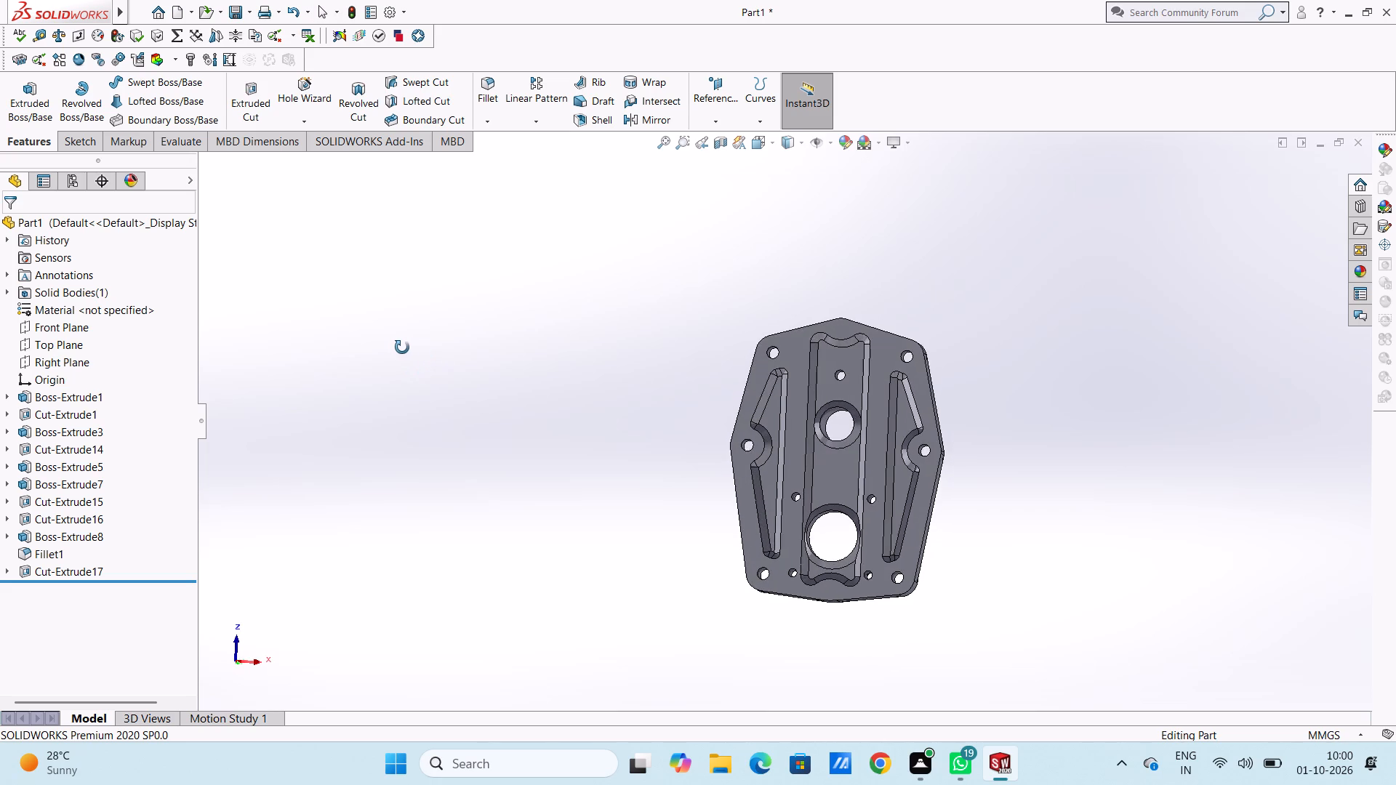
Inspect the finished plate from the underside, the boss side and oblique angles, checking the drafted central and side pockets.
middle_drag(402, 347, 475, 340)
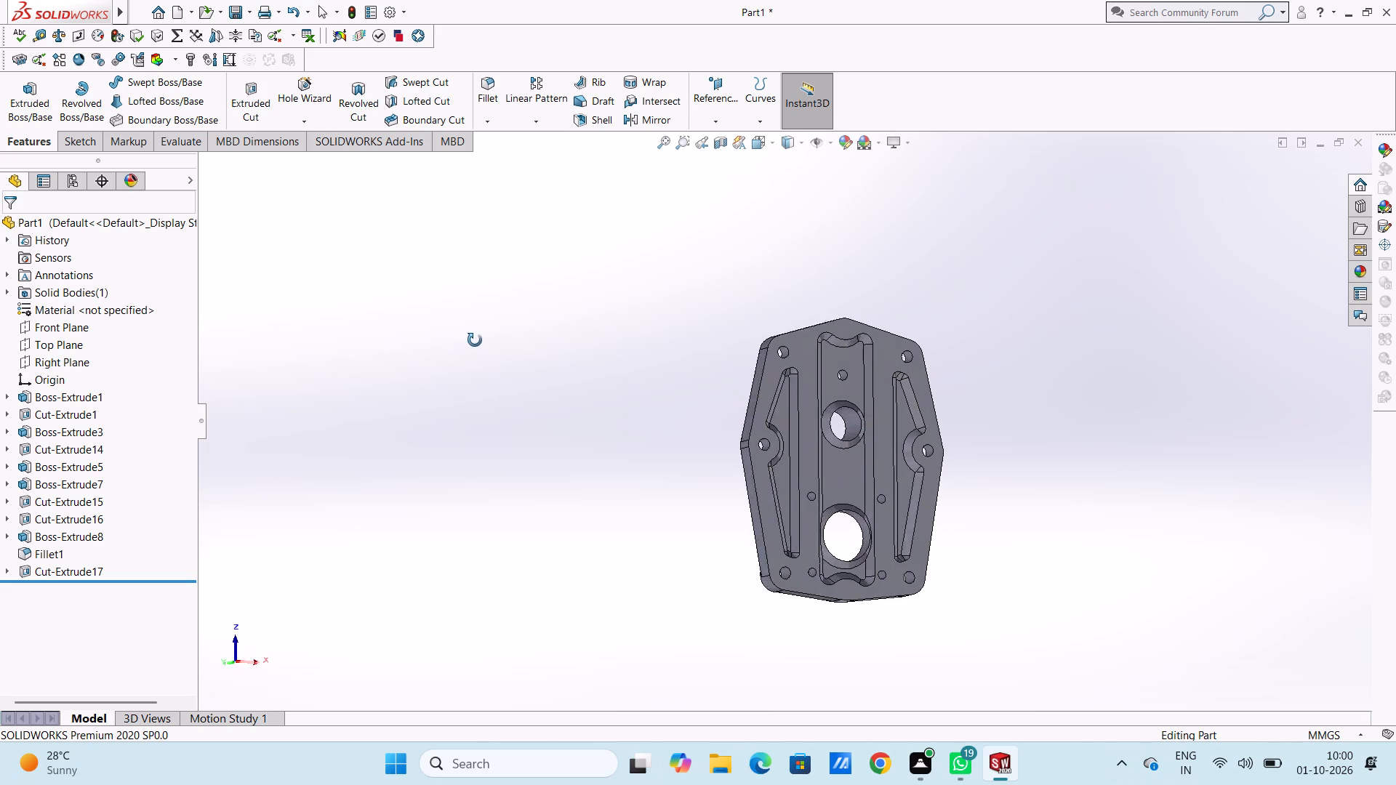
middle_drag(475, 340, 465, 331)
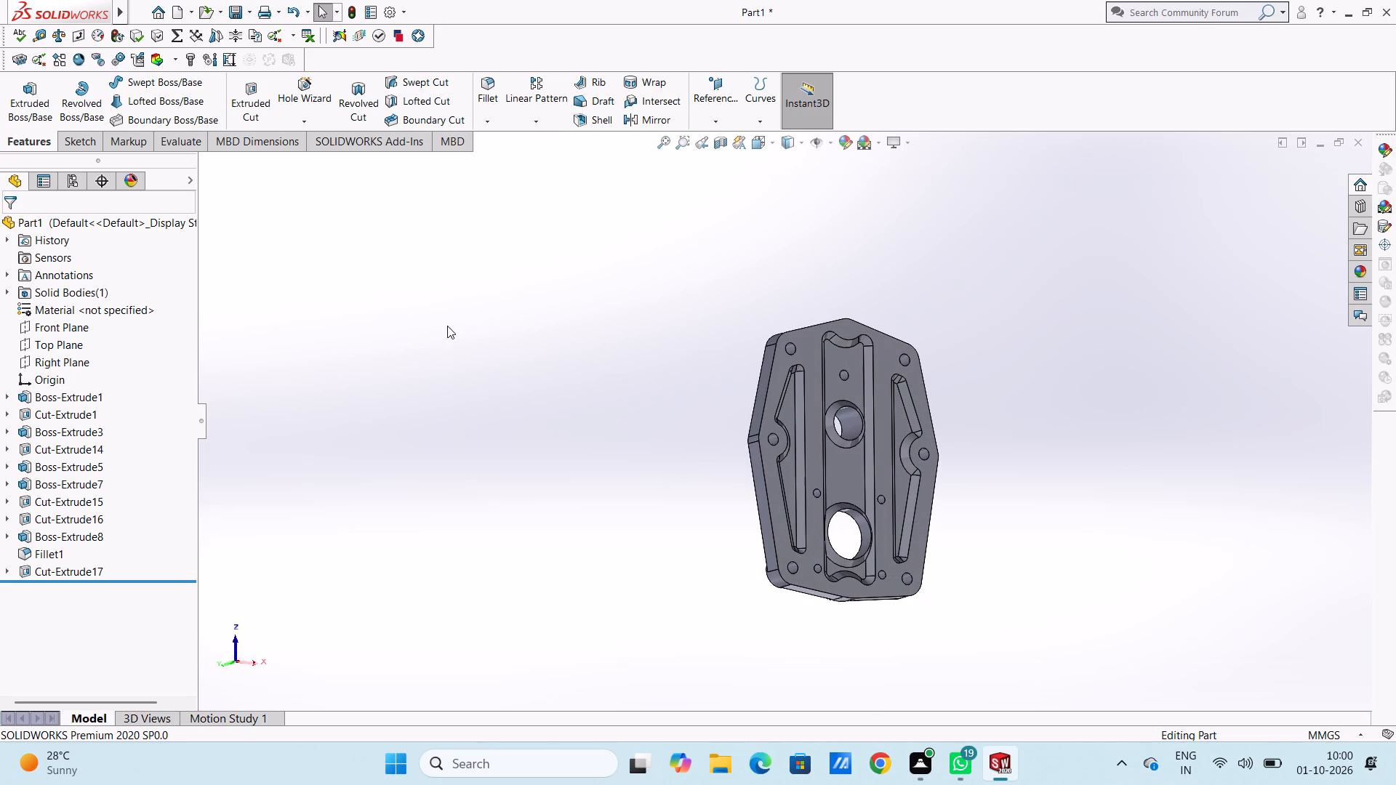
key(ctrl+6)
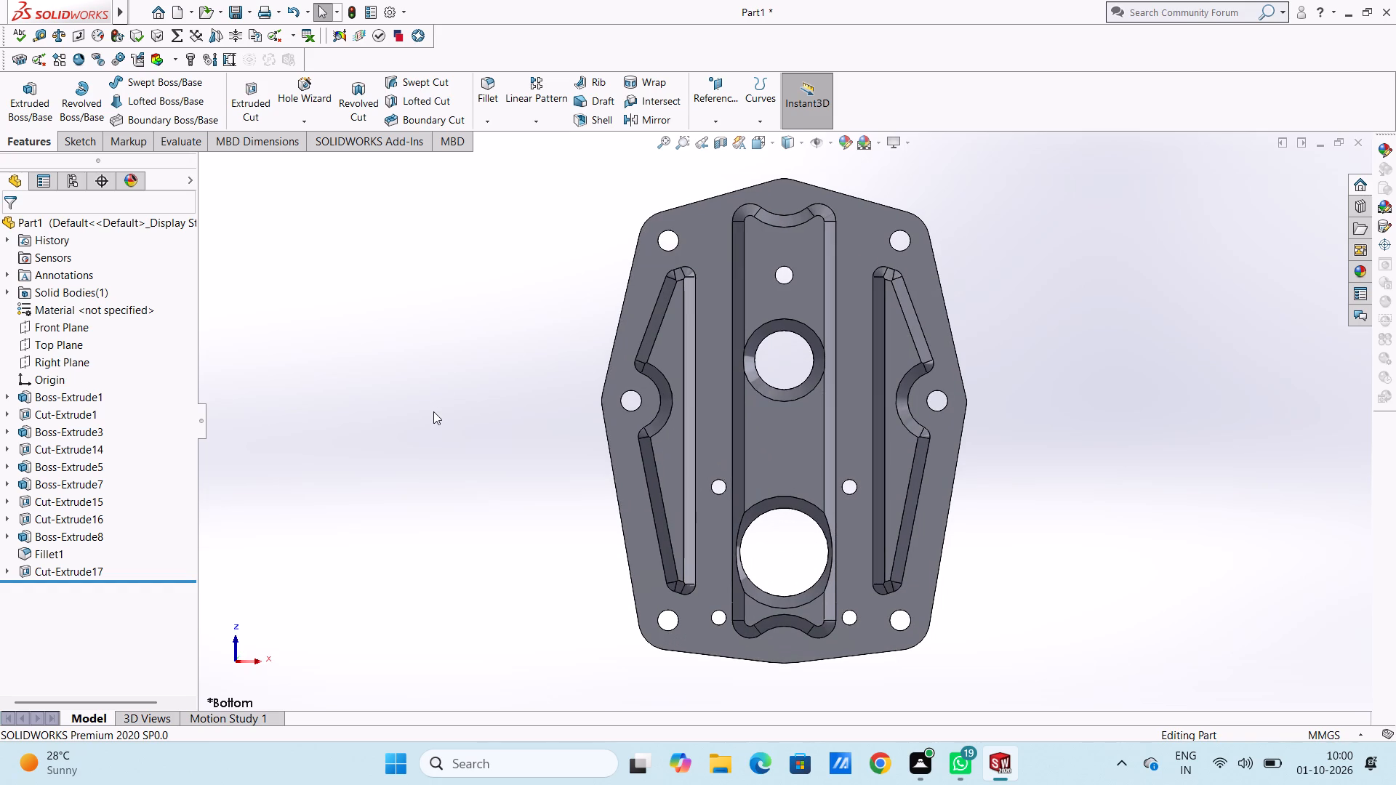
scroll(432, 432, up, 2)
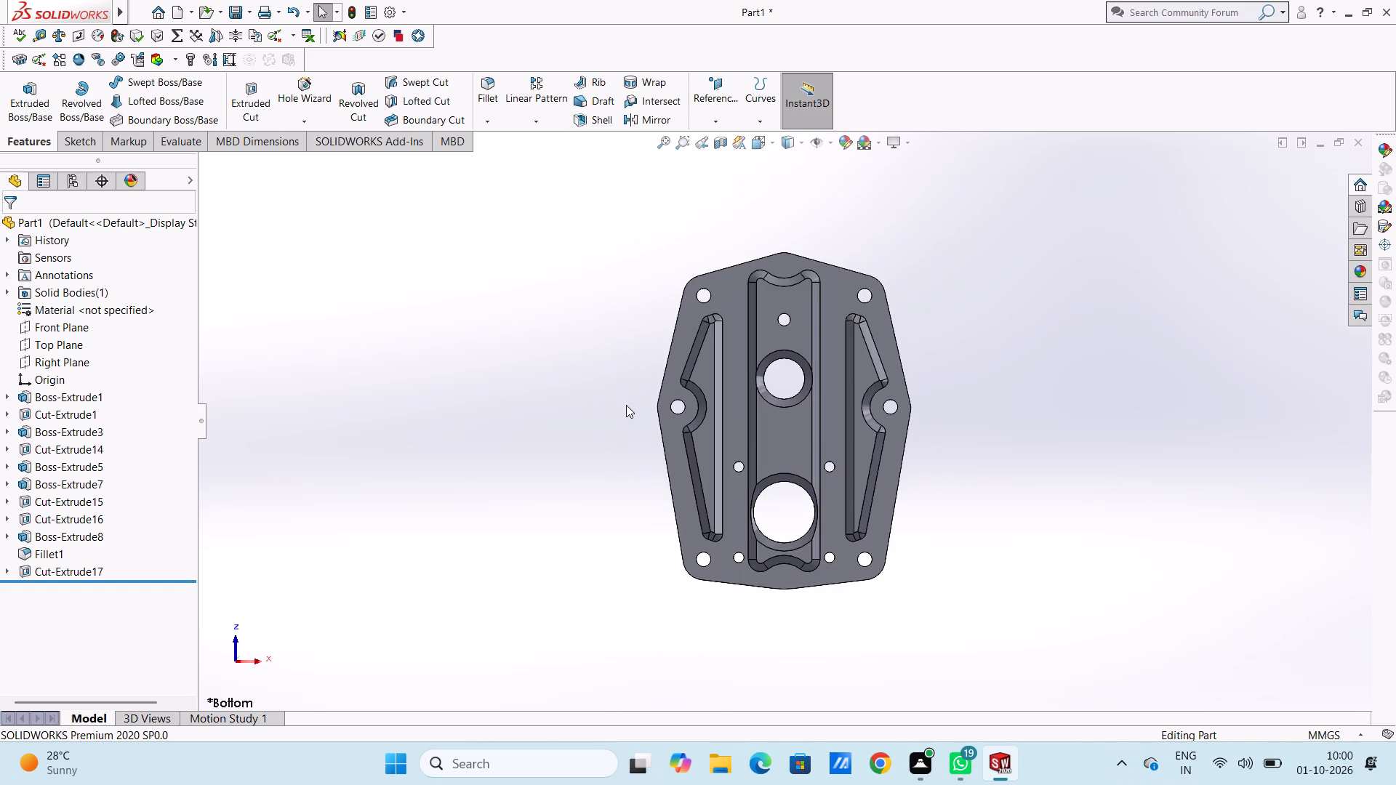
middle_drag(614, 404, 609, 409)
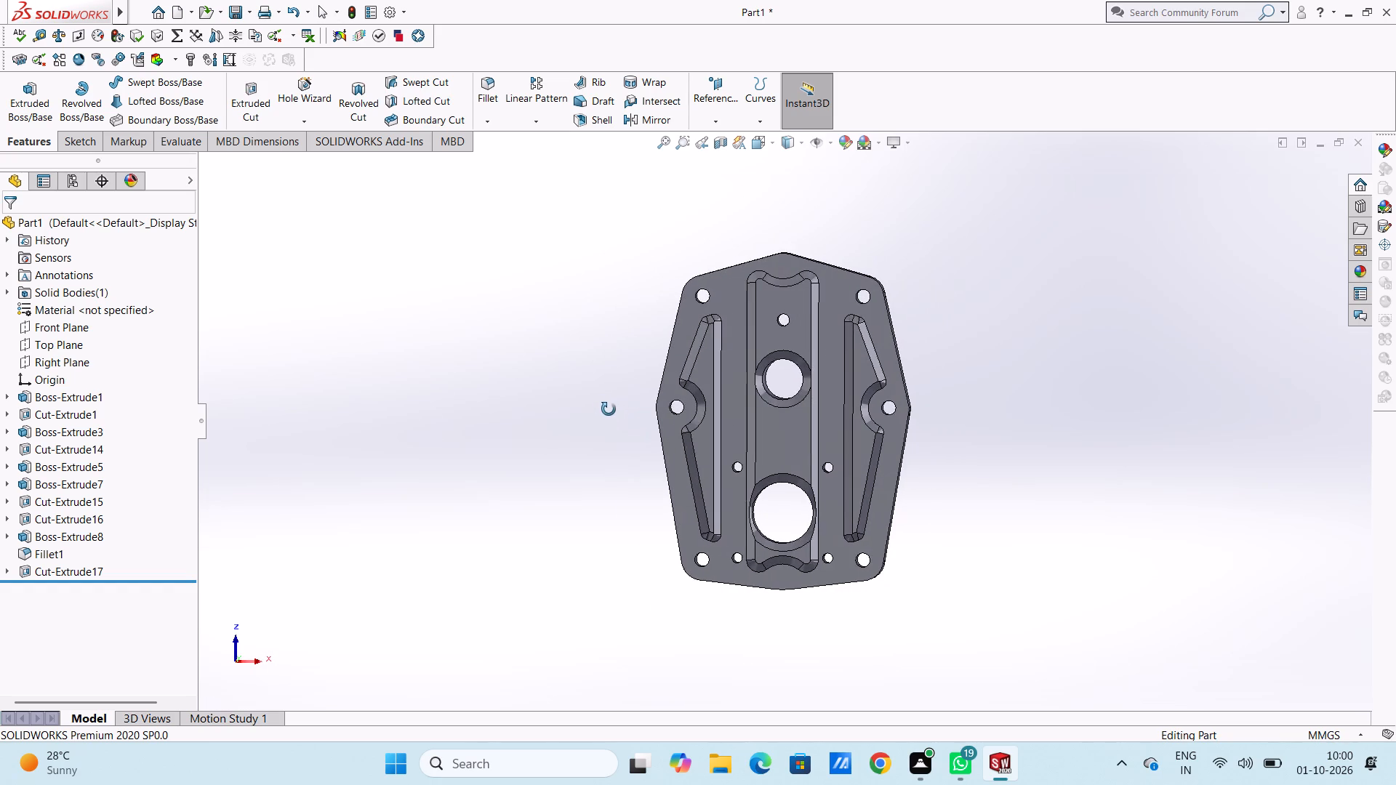
middle_drag(609, 409, 350, 426)
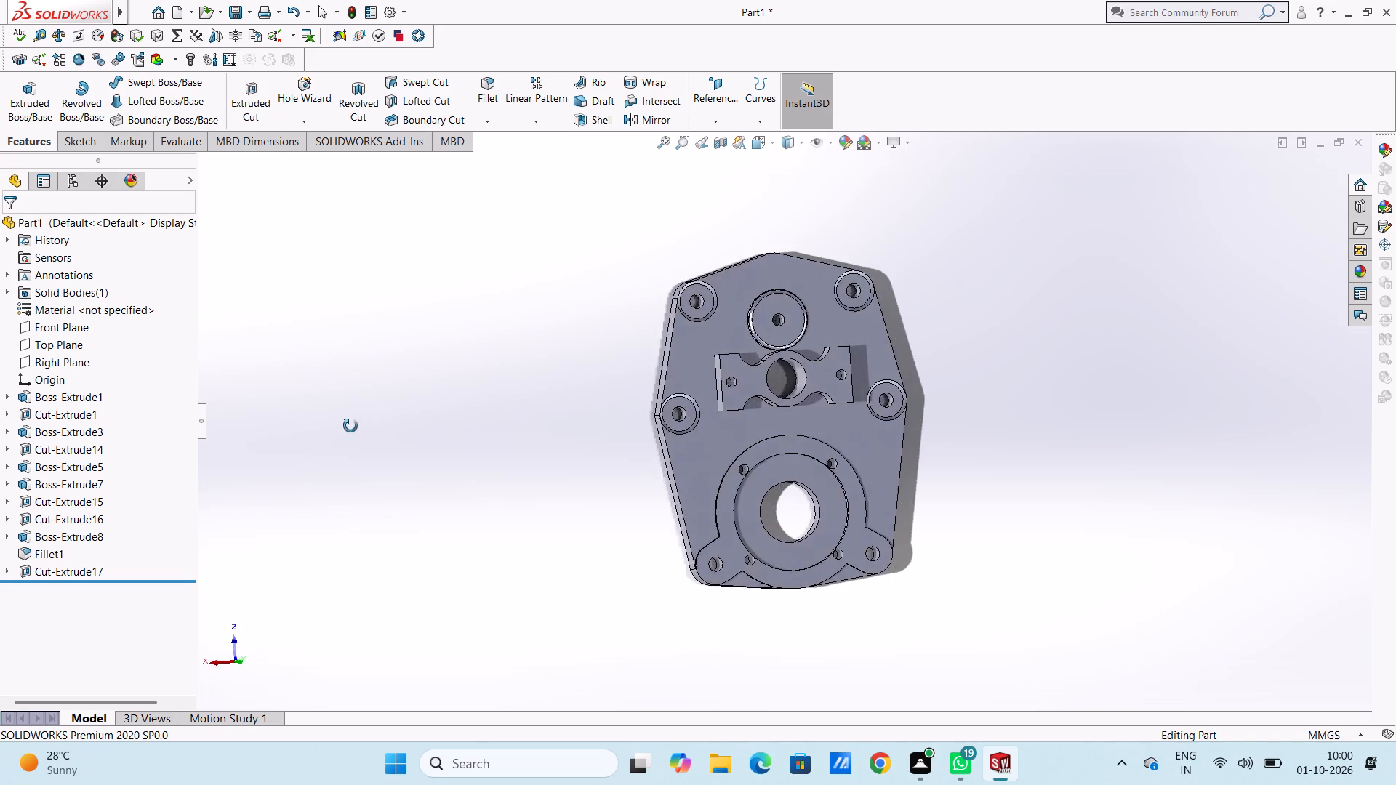
middle_drag(350, 426, 574, 419)
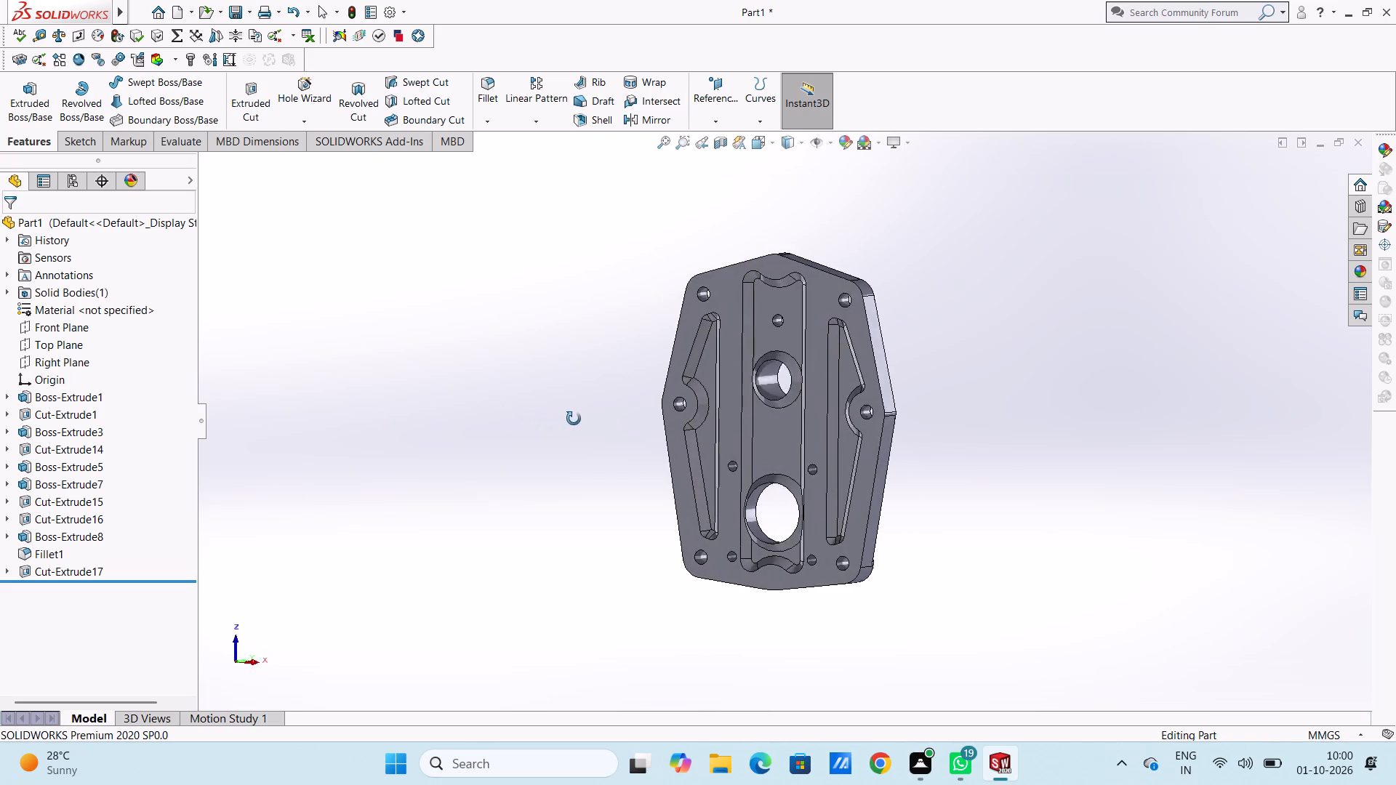
middle_drag(574, 419, 599, 369)
middle_drag(516, 472, 542, 387)
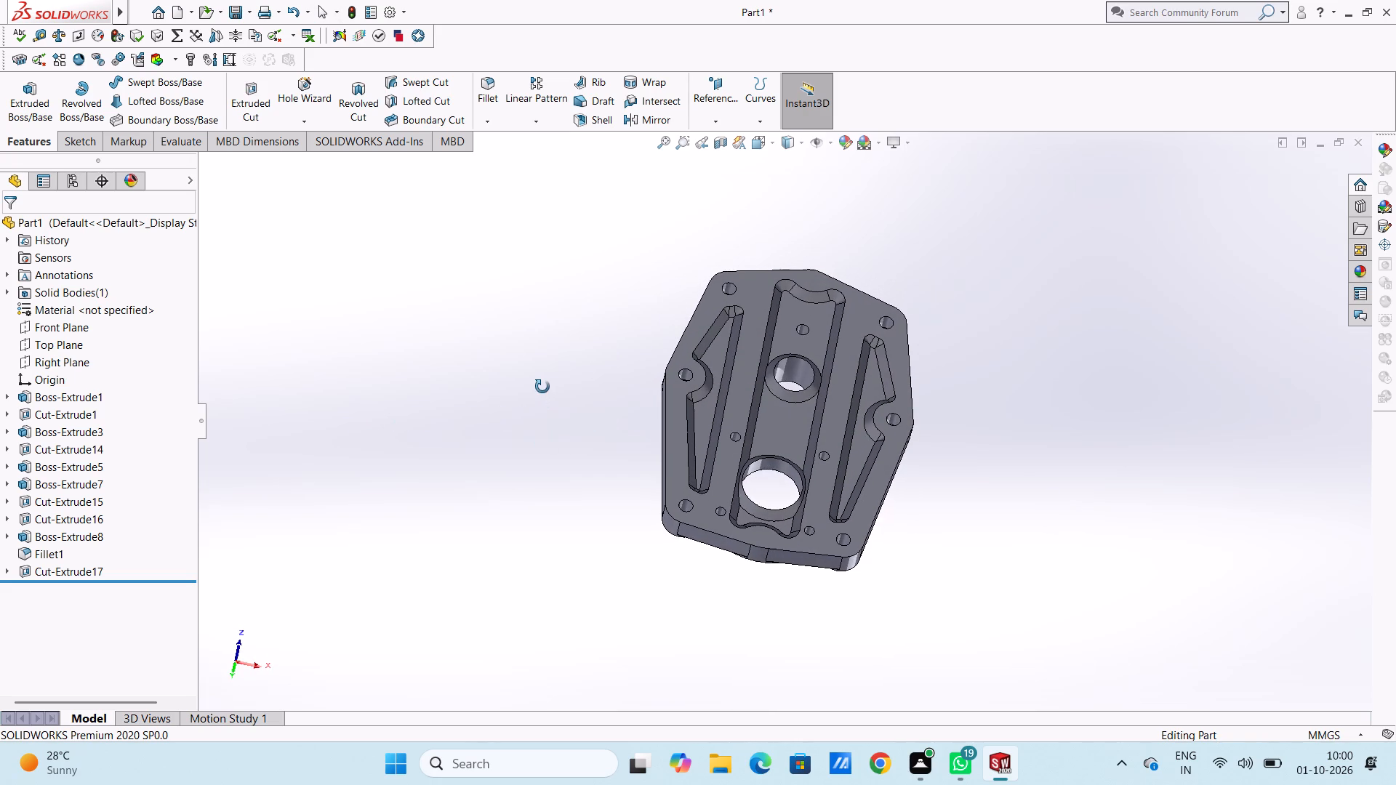
middle_drag(542, 387, 518, 388)
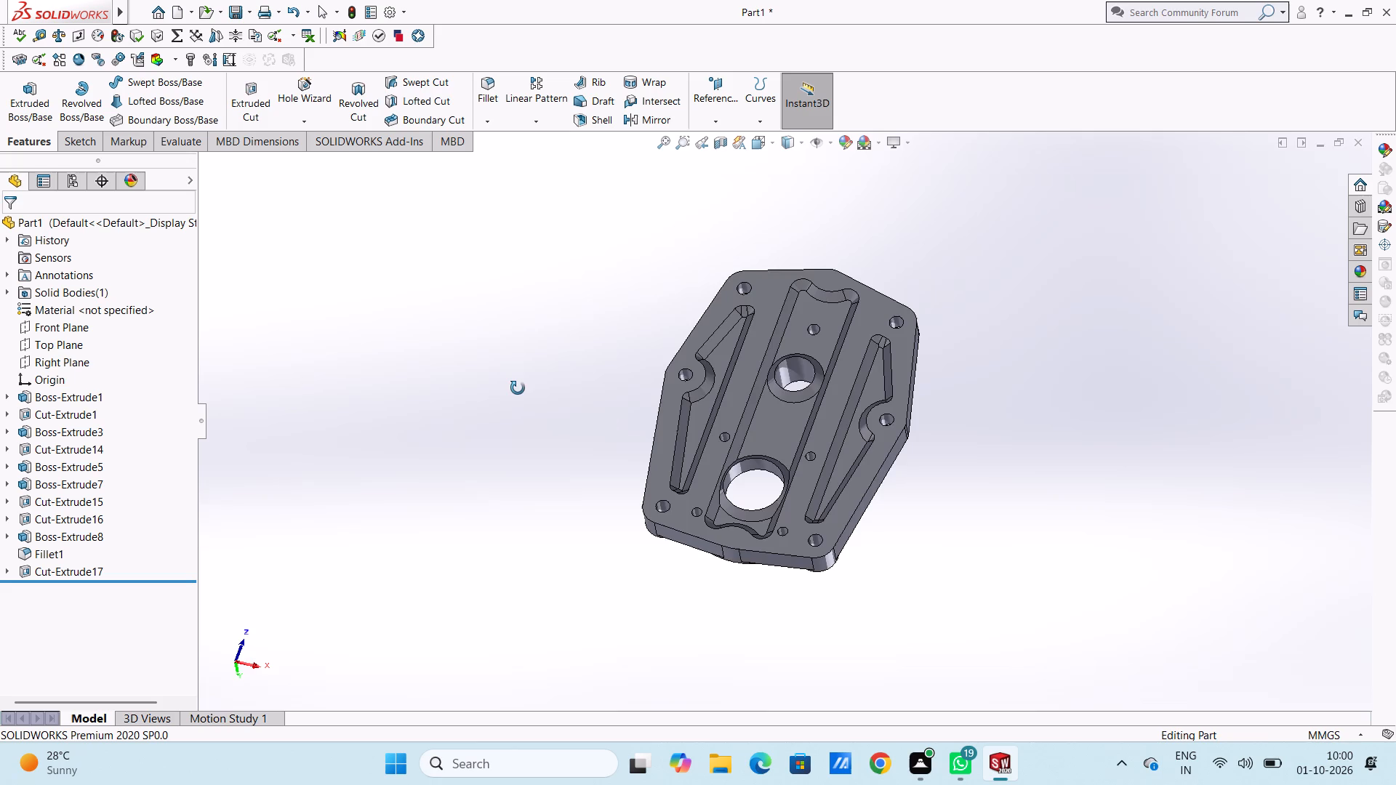
middle_drag(518, 388, 507, 533)
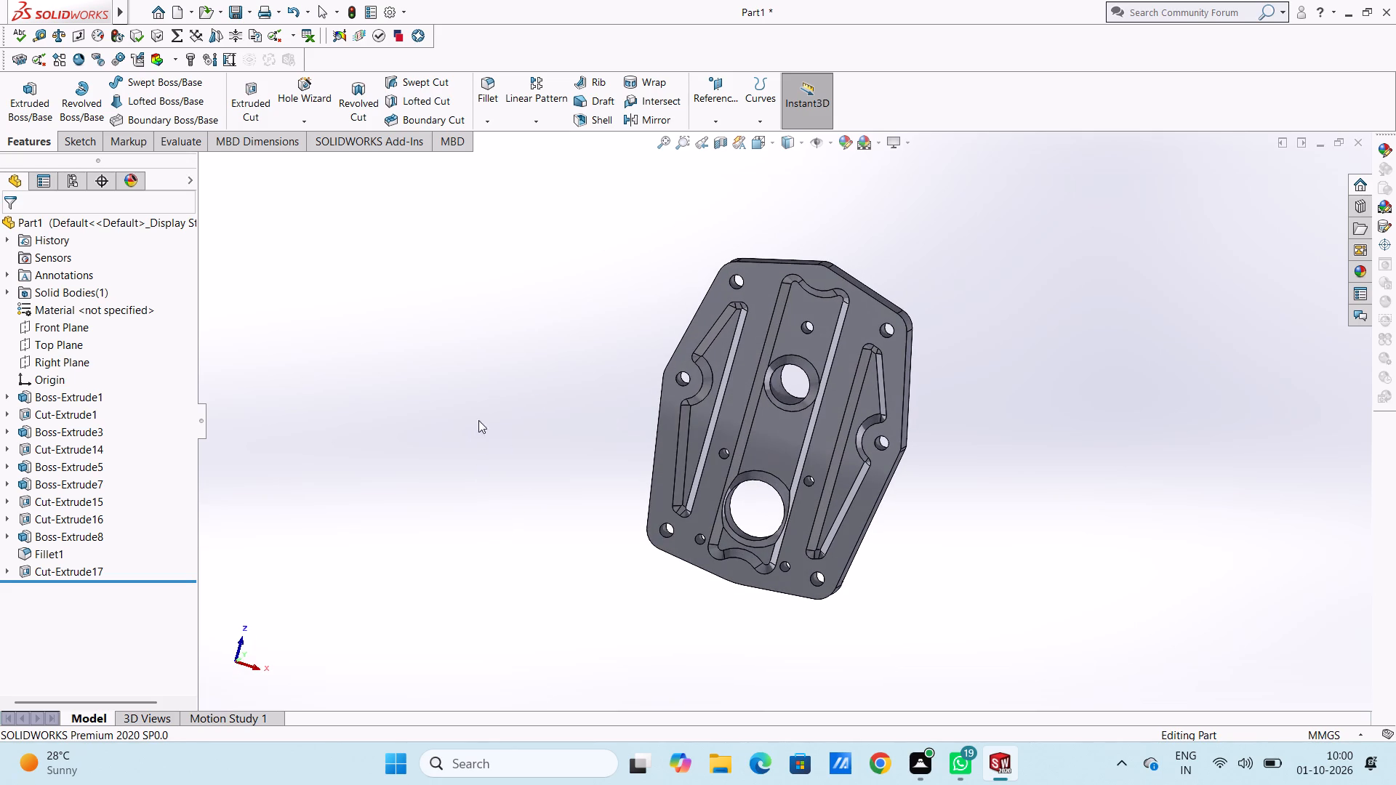
middle_drag(531, 408, 516, 362)
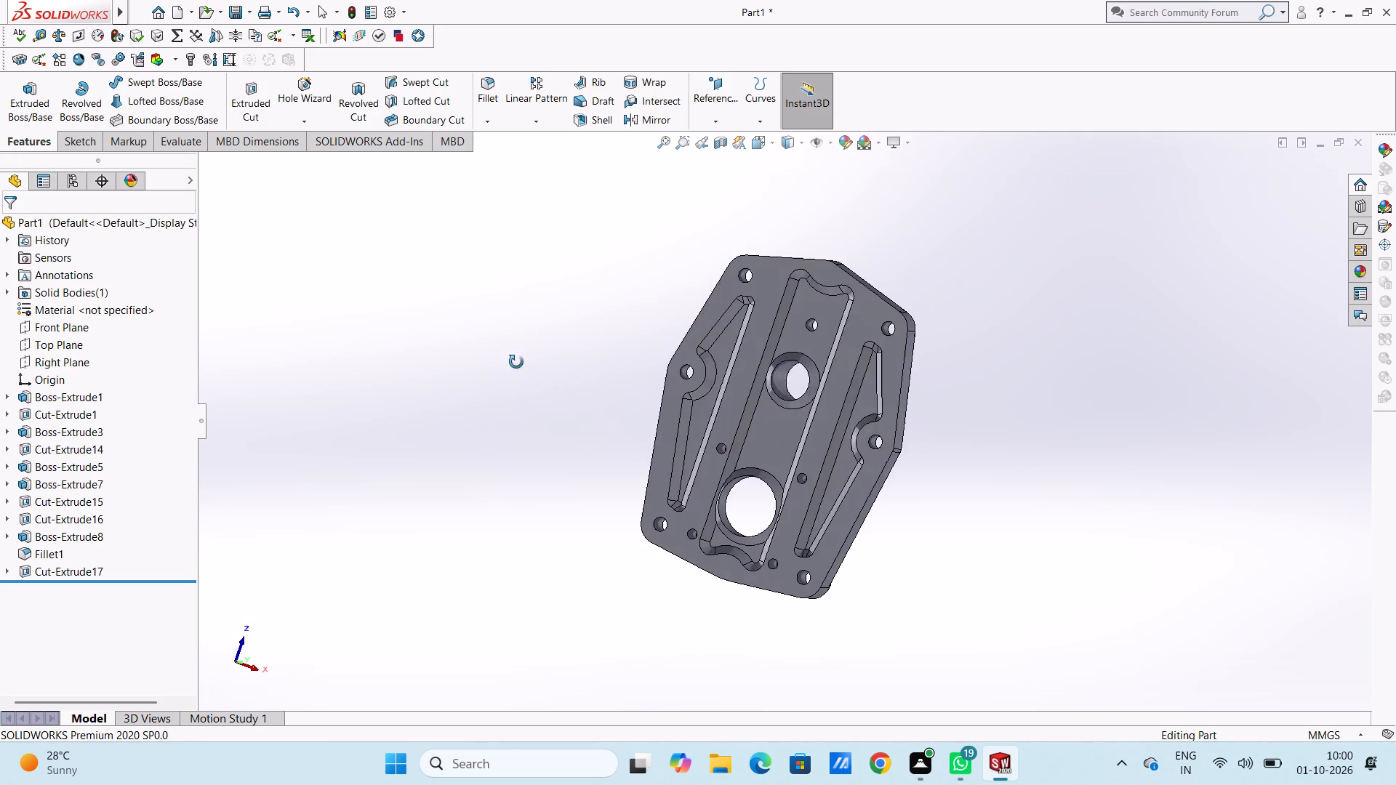
middle_drag(516, 362, 512, 357)
middle_drag(540, 507, 505, 417)
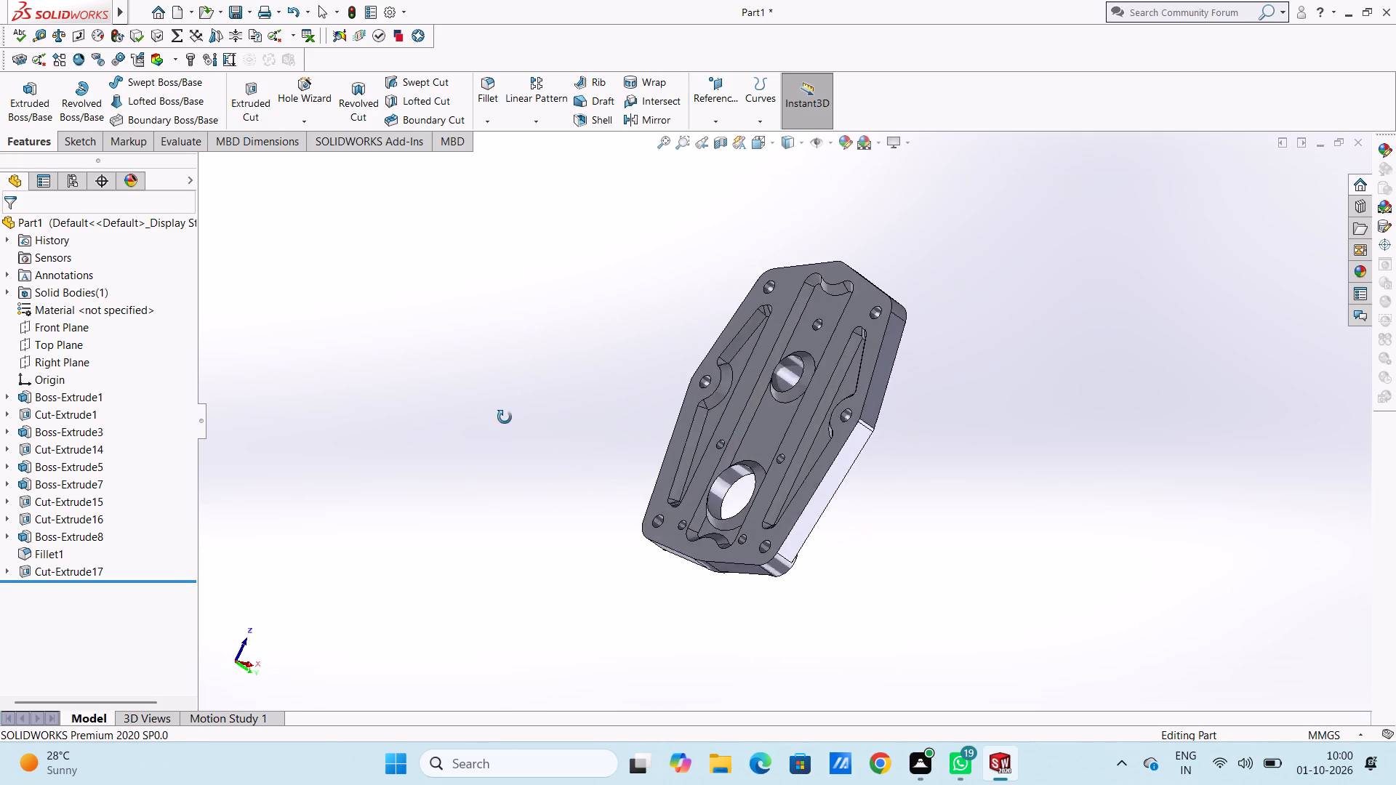
middle_drag(505, 417, 554, 439)
scroll(550, 455, down, 1)
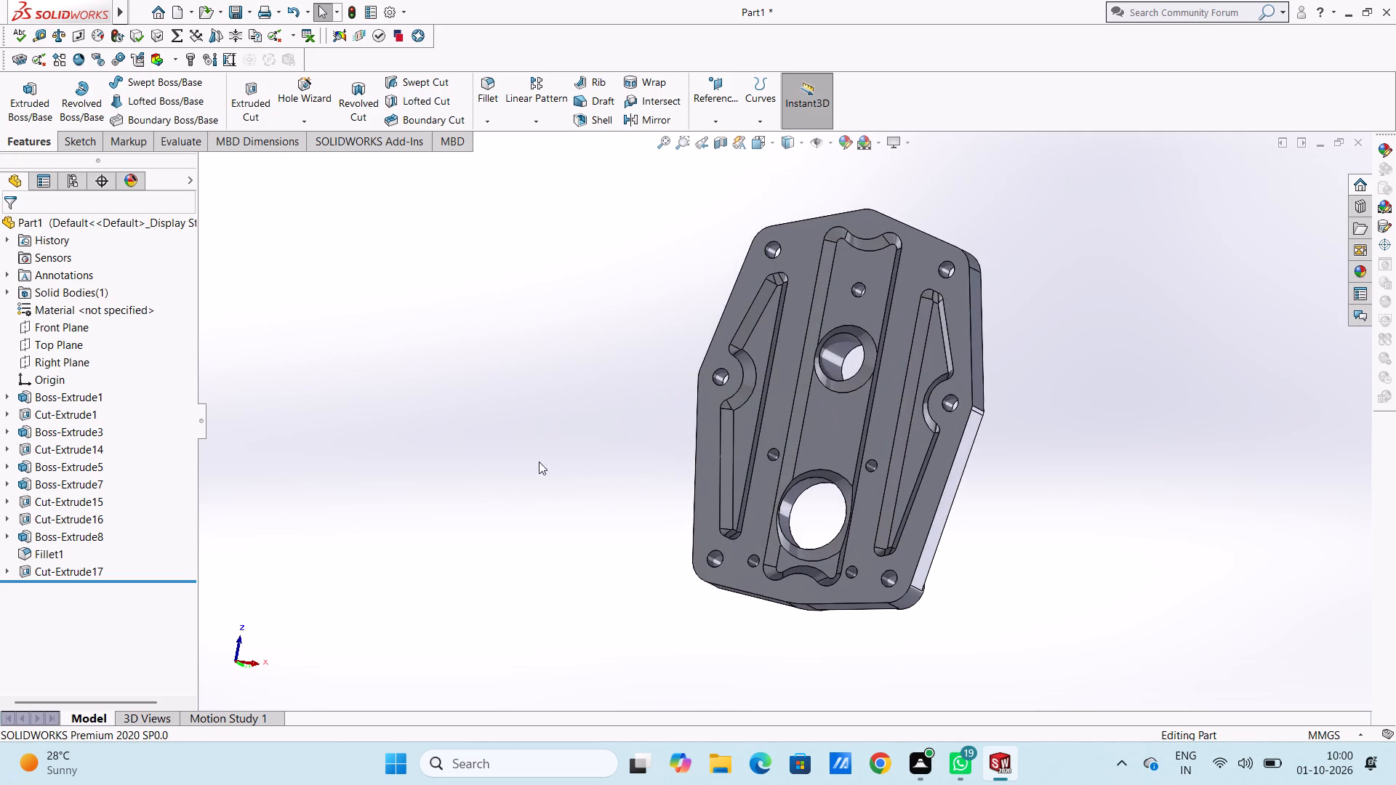
scroll(508, 463, up, 1)
key(Escape)
key(Escape)
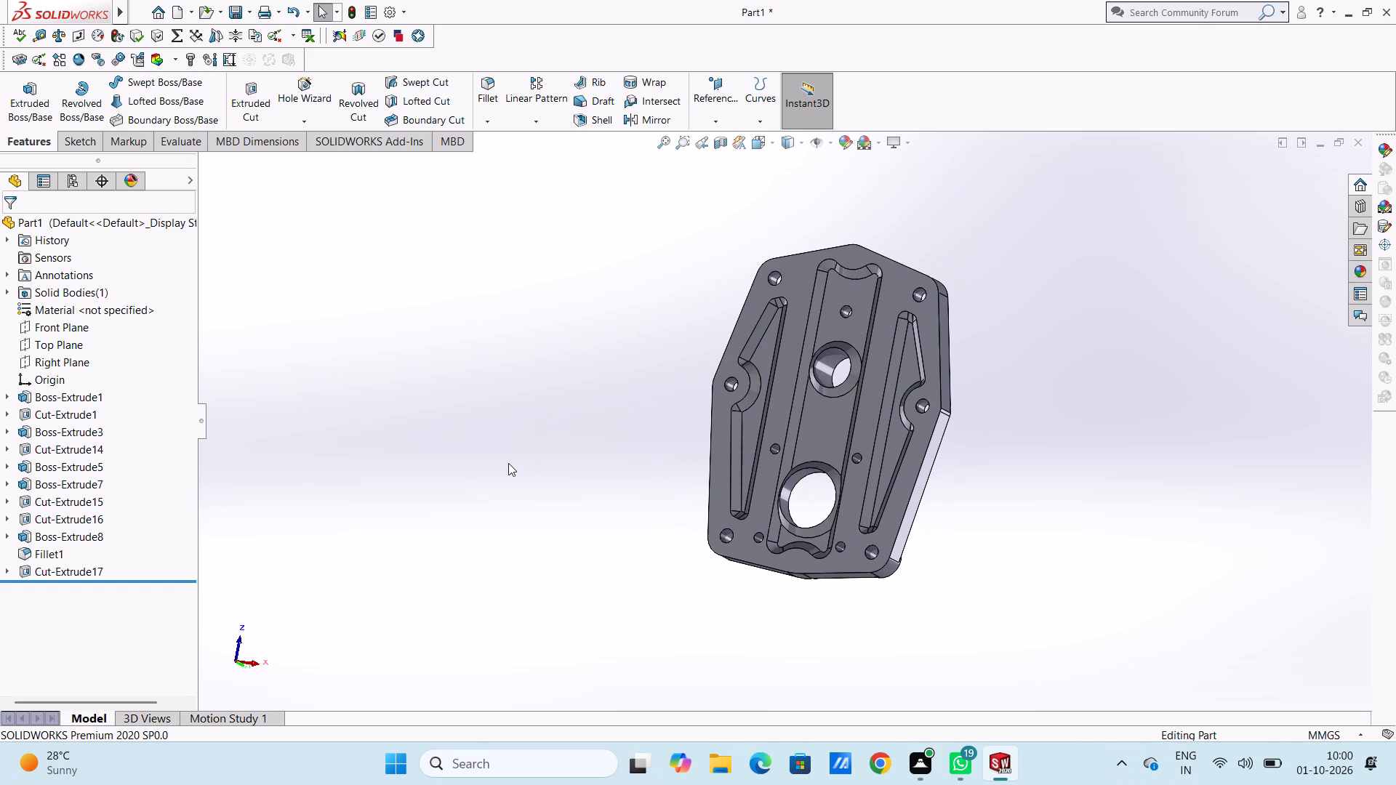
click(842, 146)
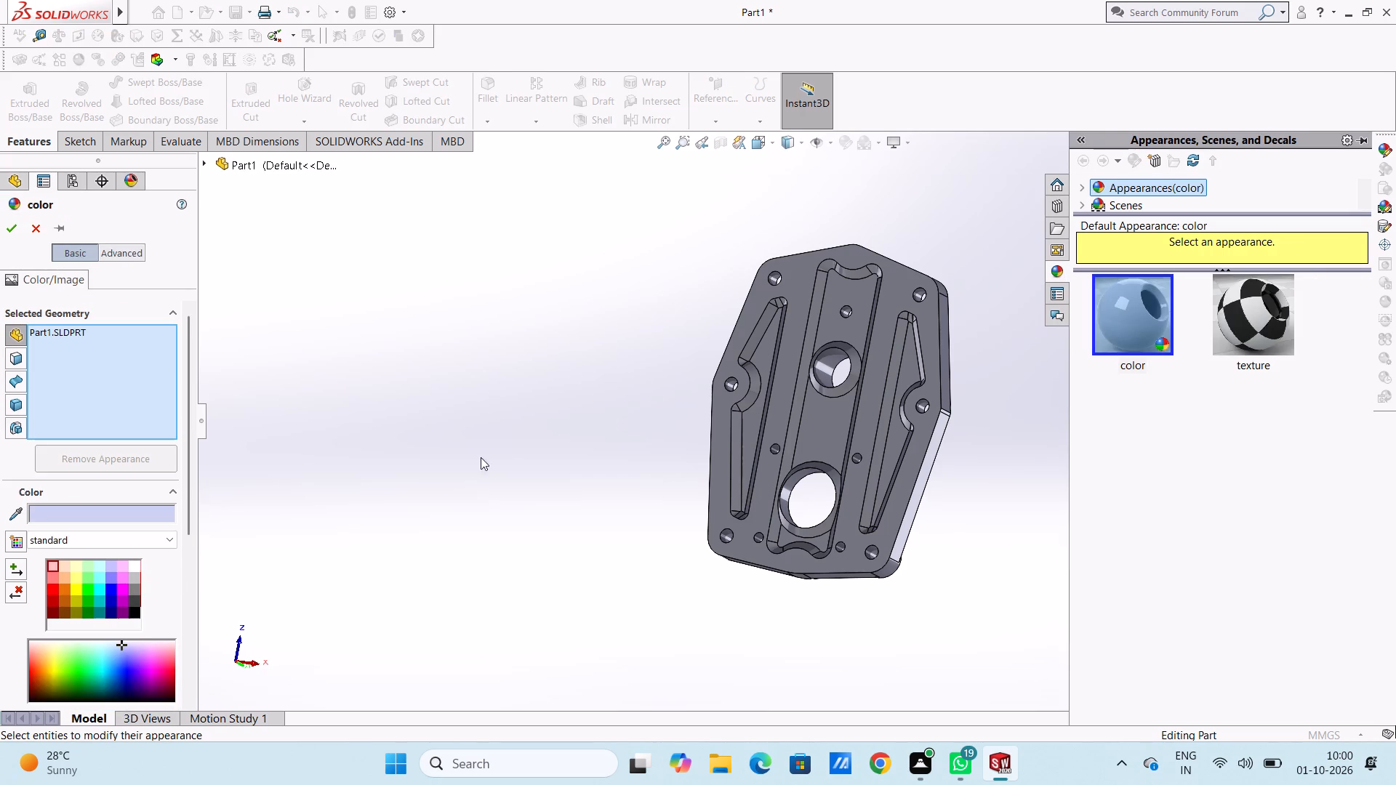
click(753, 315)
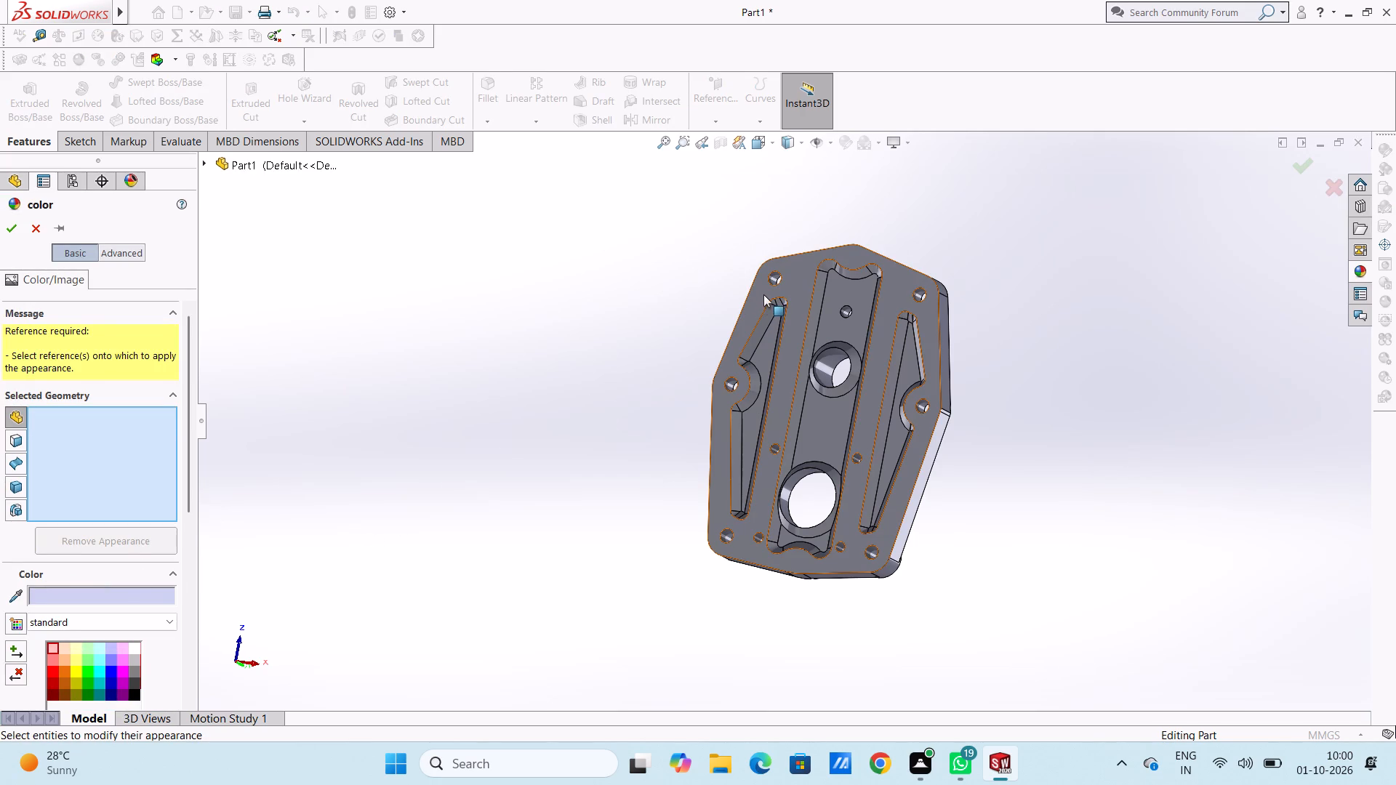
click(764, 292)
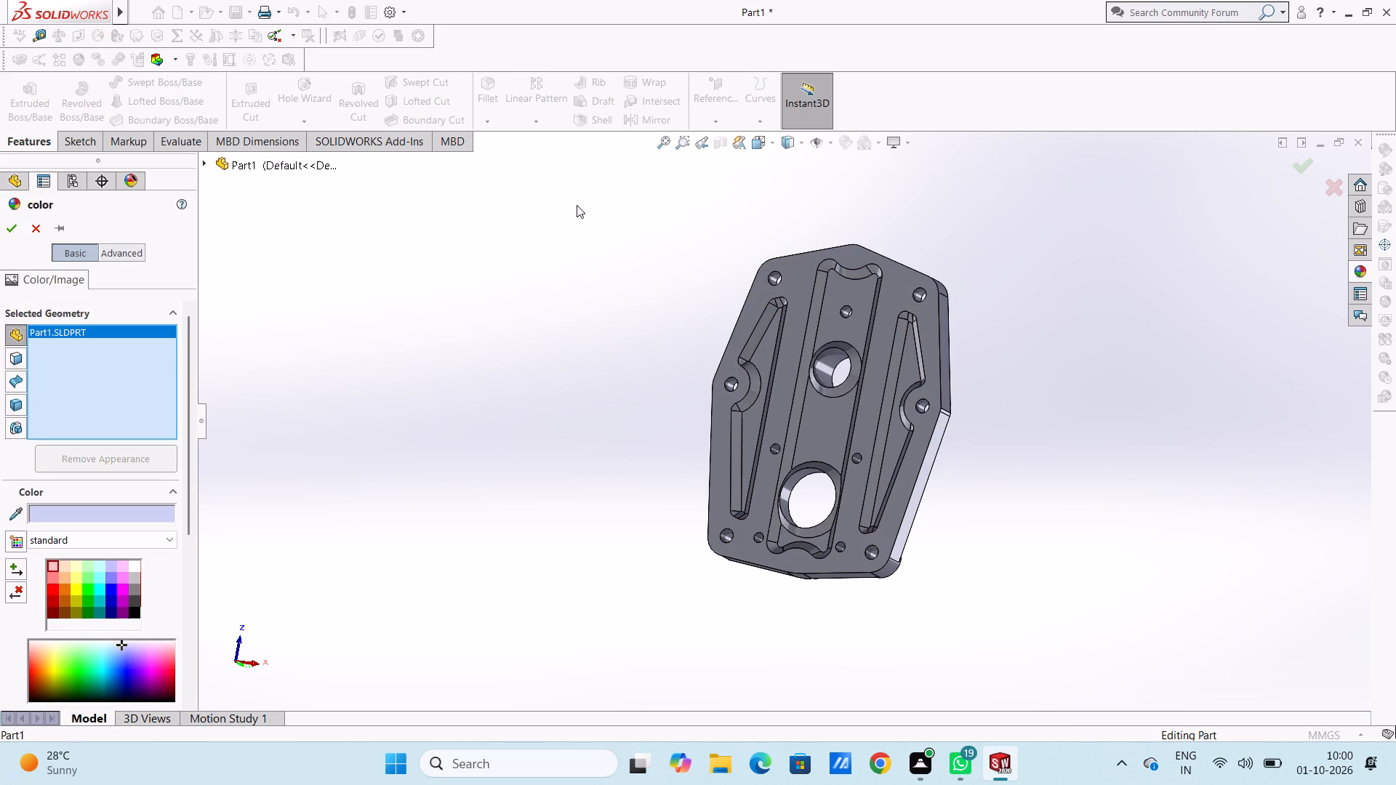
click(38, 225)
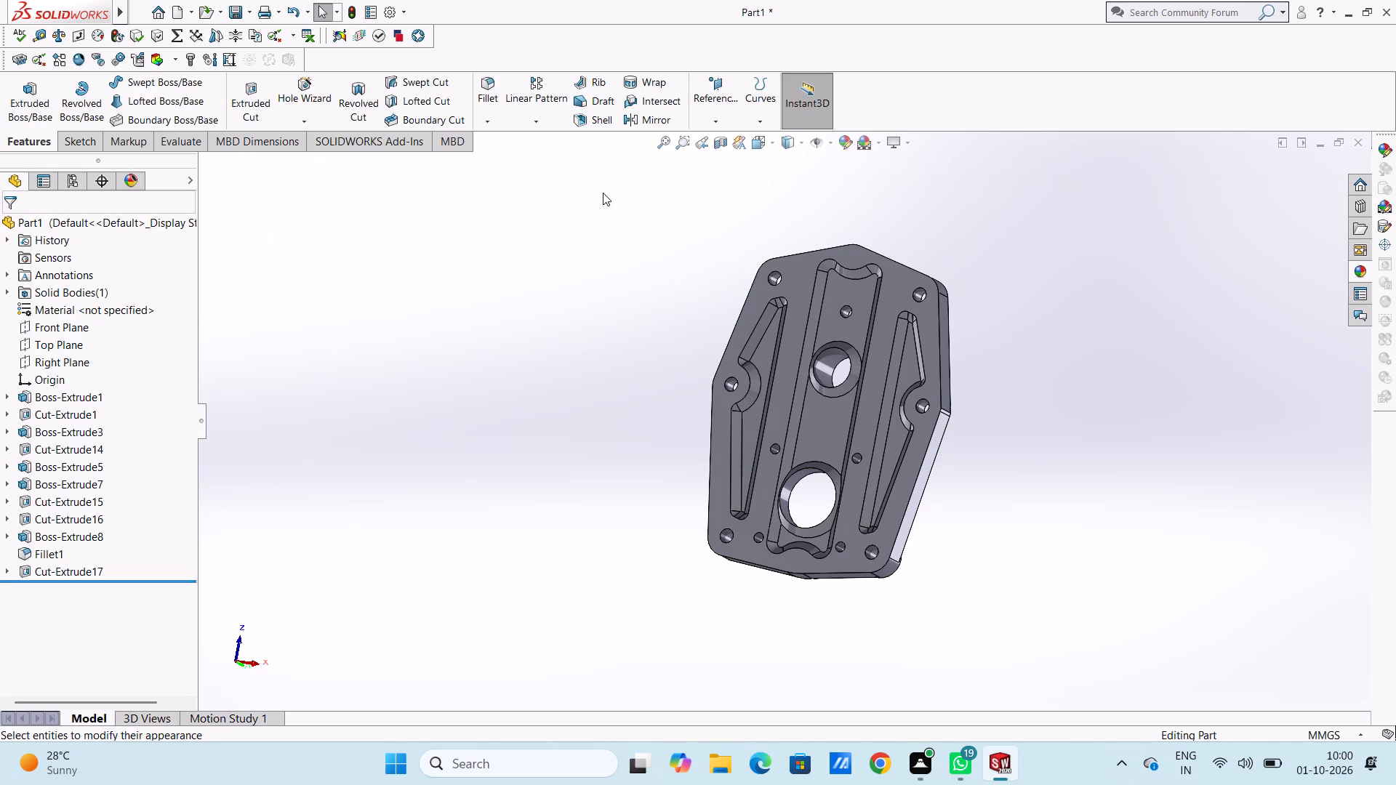
Edit the appearance of only the plate's flat underside face, trying cyan shades and picking a pale cyan of RGB 165, 255, 241.
click(808, 269)
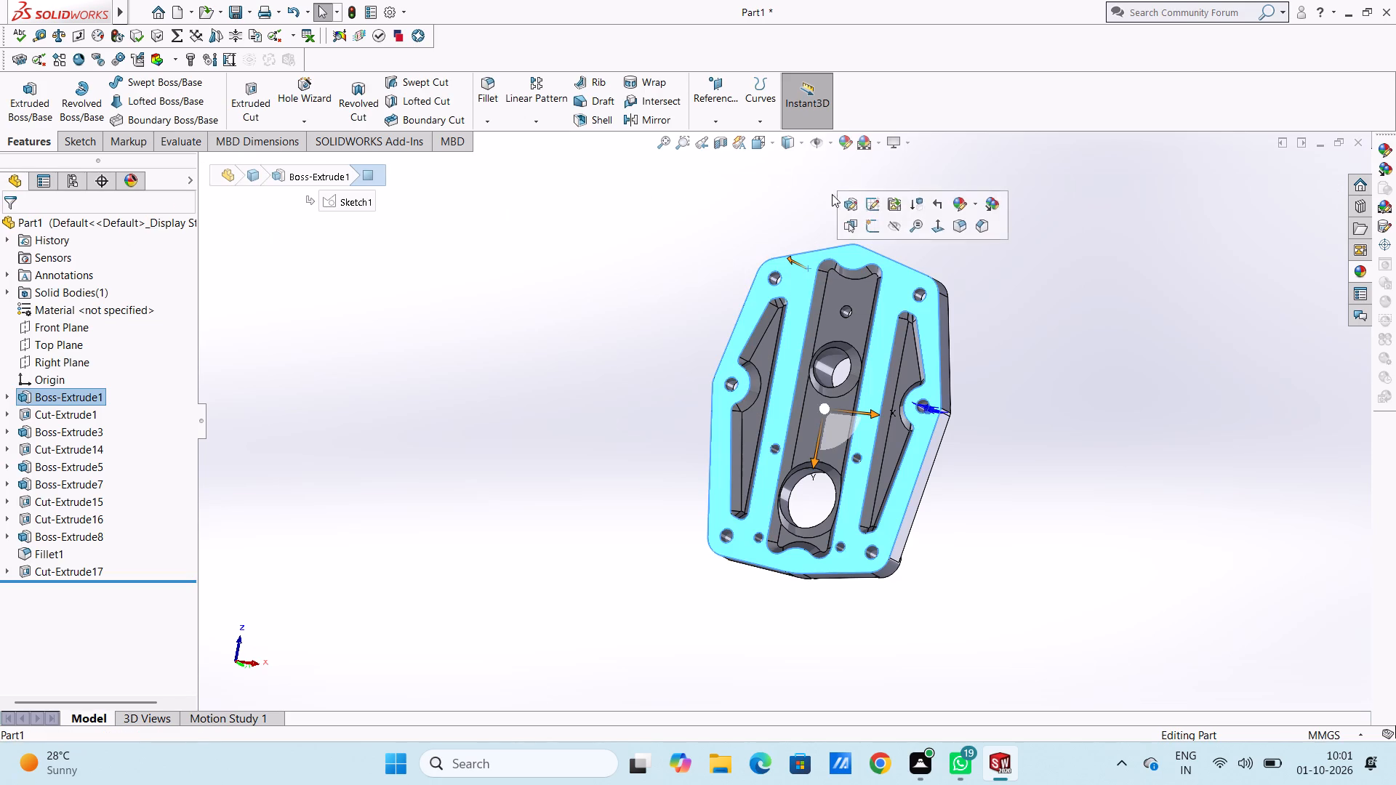
click(843, 142)
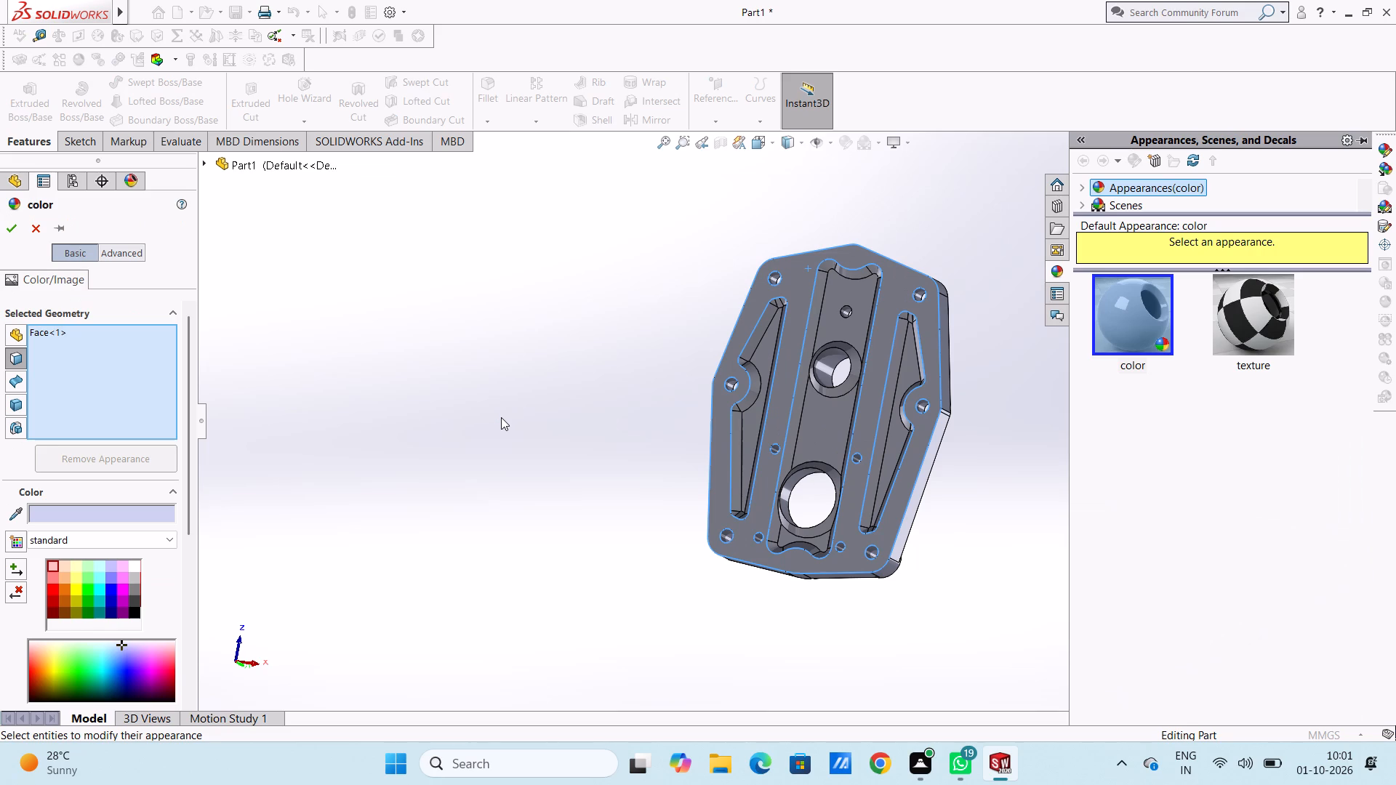
click(100, 589)
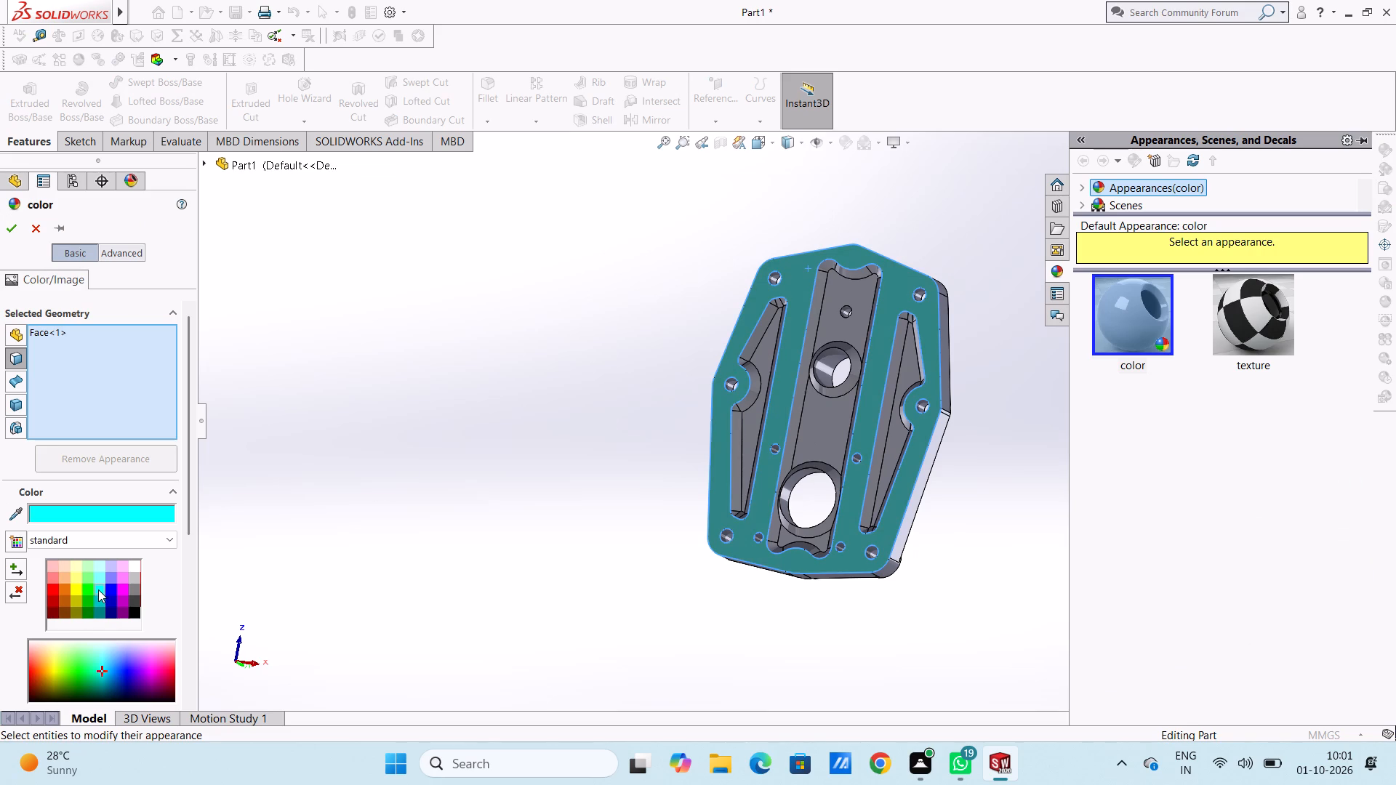
click(100, 594)
click(100, 575)
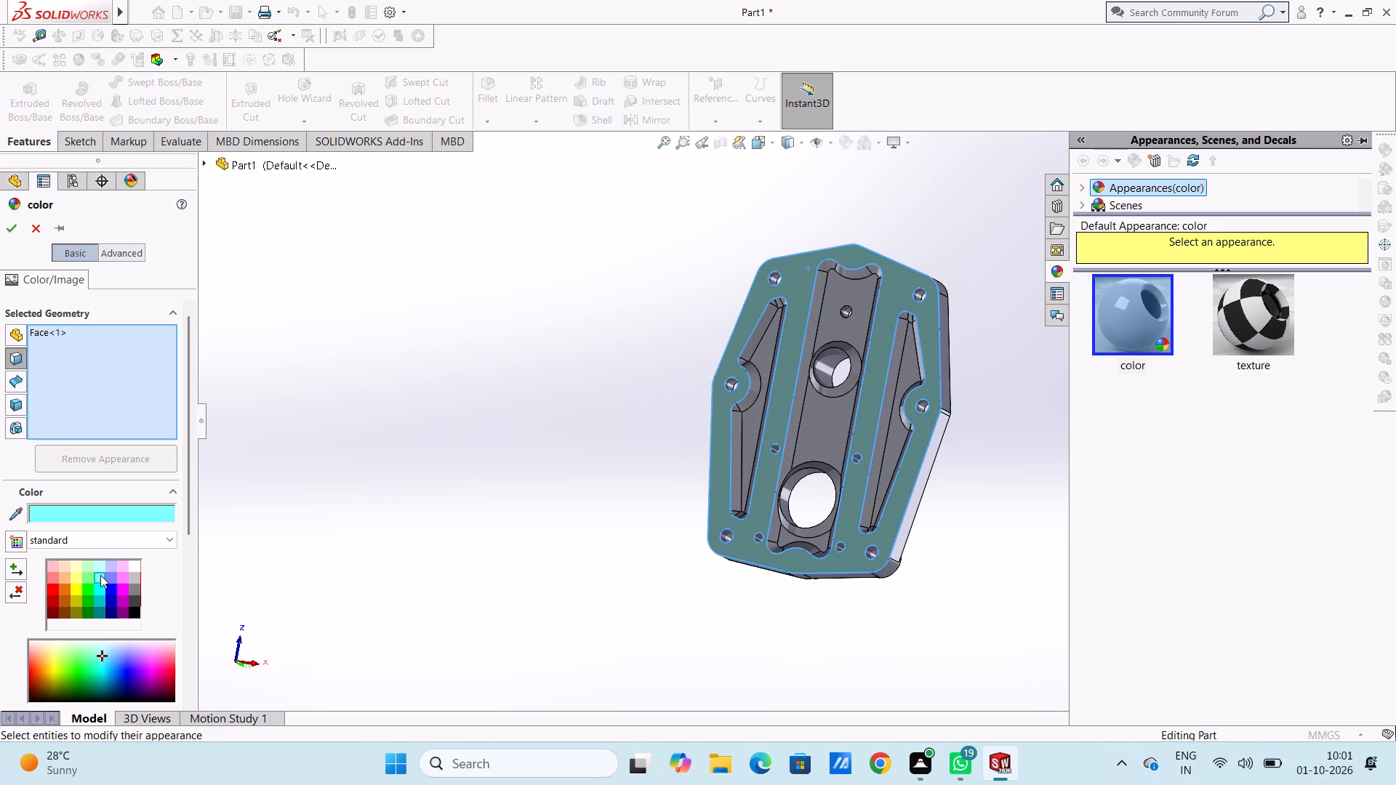
click(103, 666)
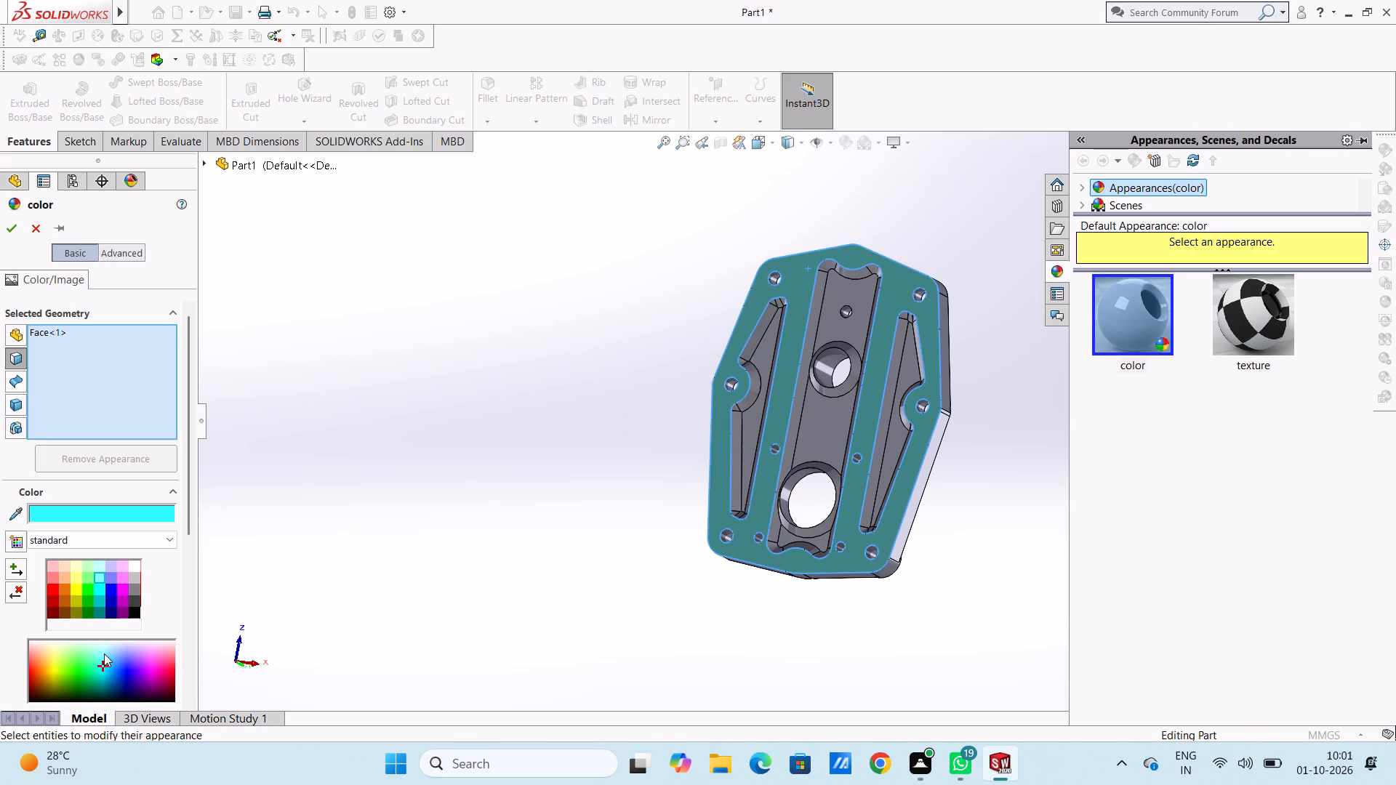
click(104, 653)
click(99, 651)
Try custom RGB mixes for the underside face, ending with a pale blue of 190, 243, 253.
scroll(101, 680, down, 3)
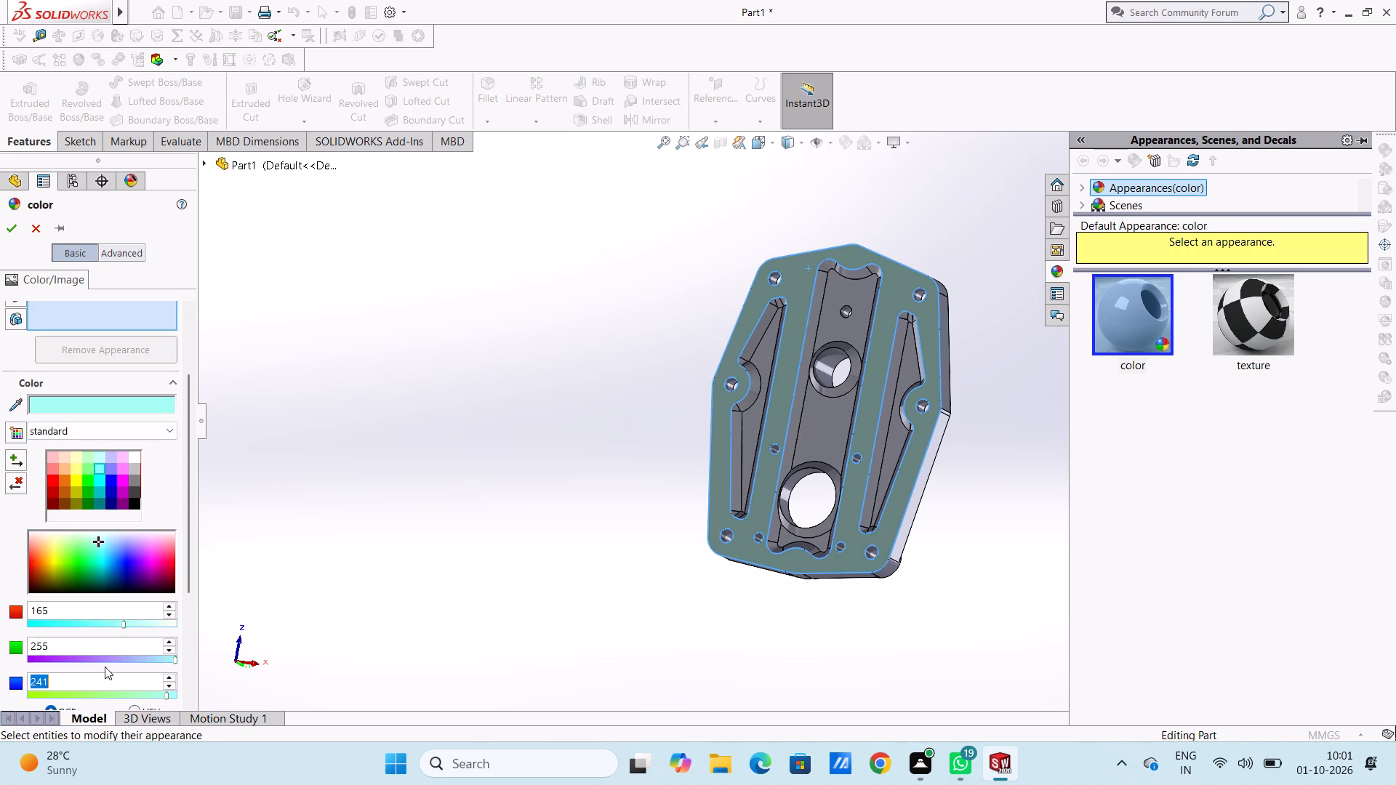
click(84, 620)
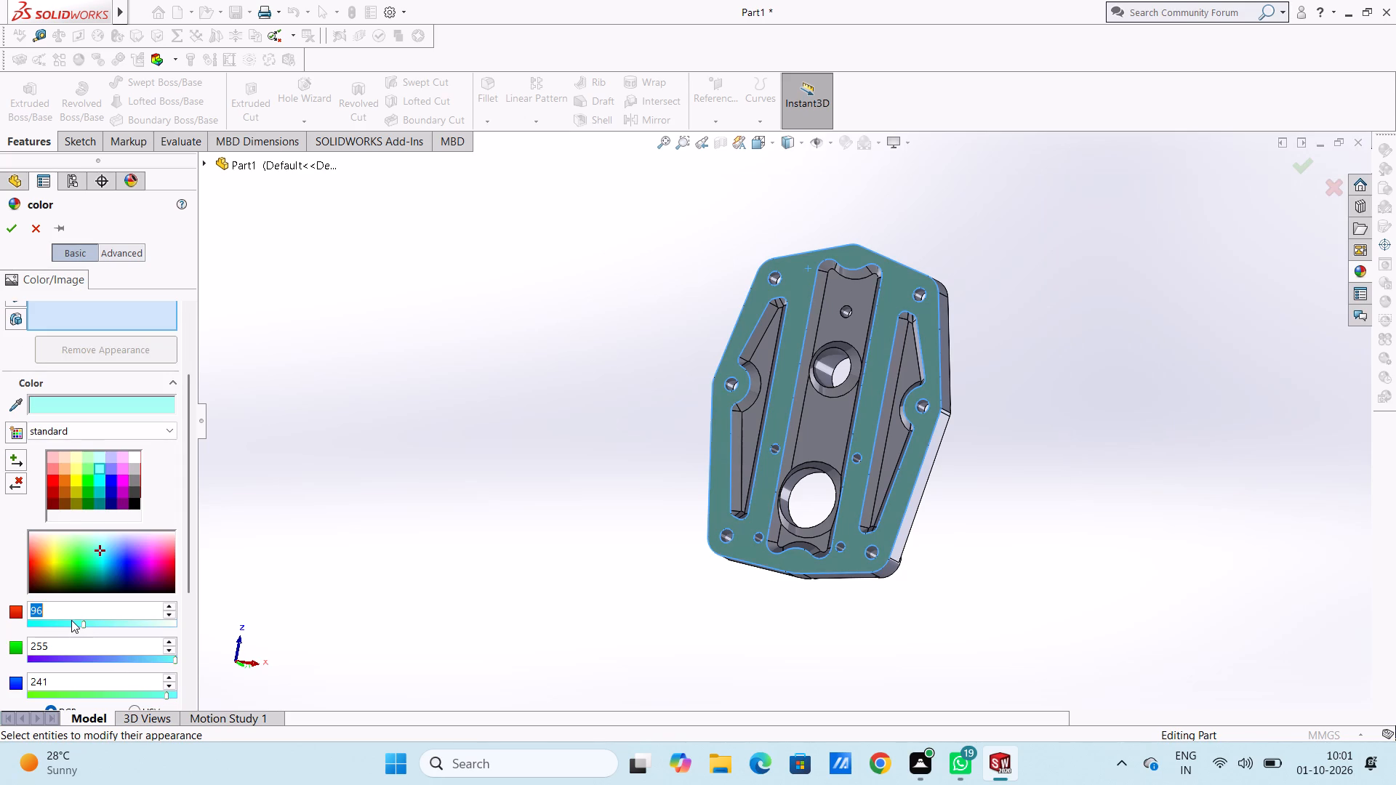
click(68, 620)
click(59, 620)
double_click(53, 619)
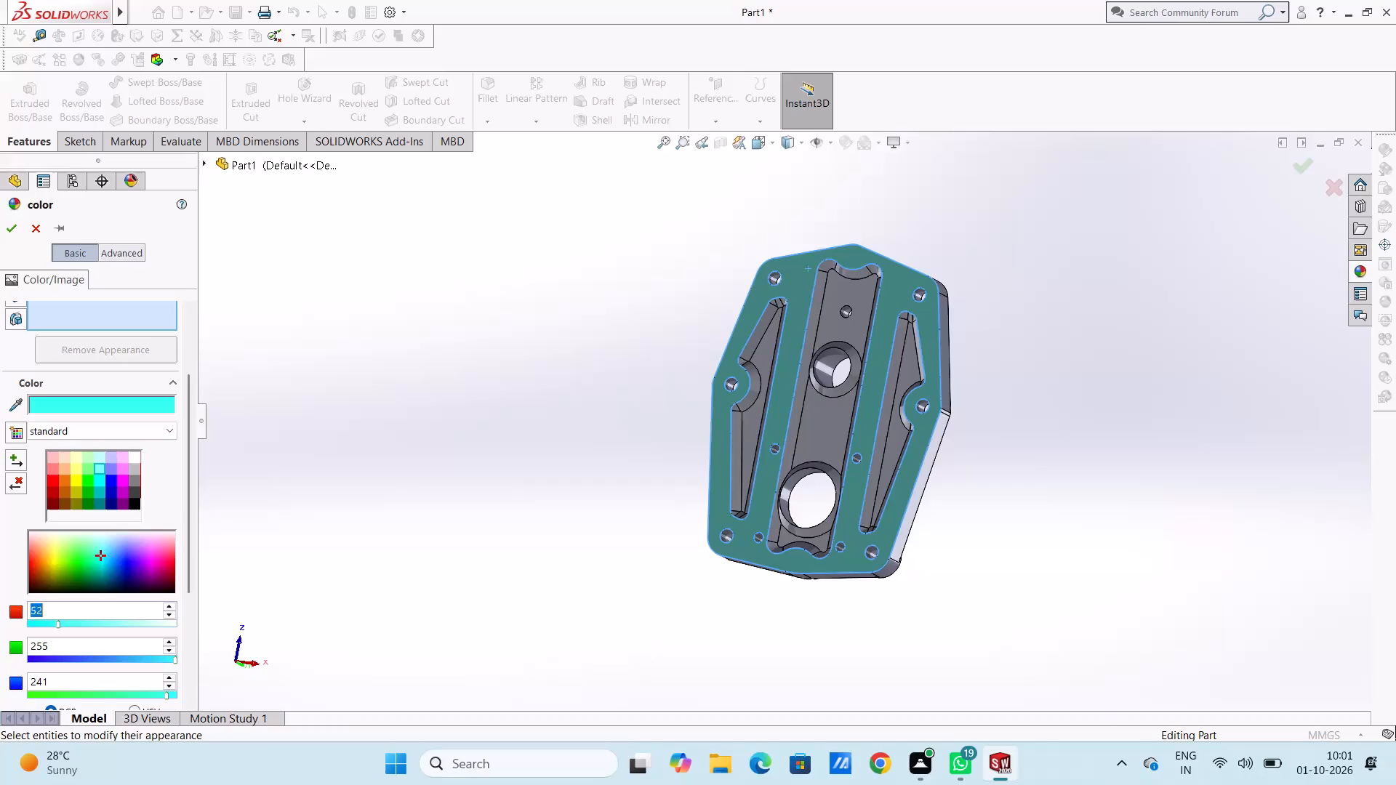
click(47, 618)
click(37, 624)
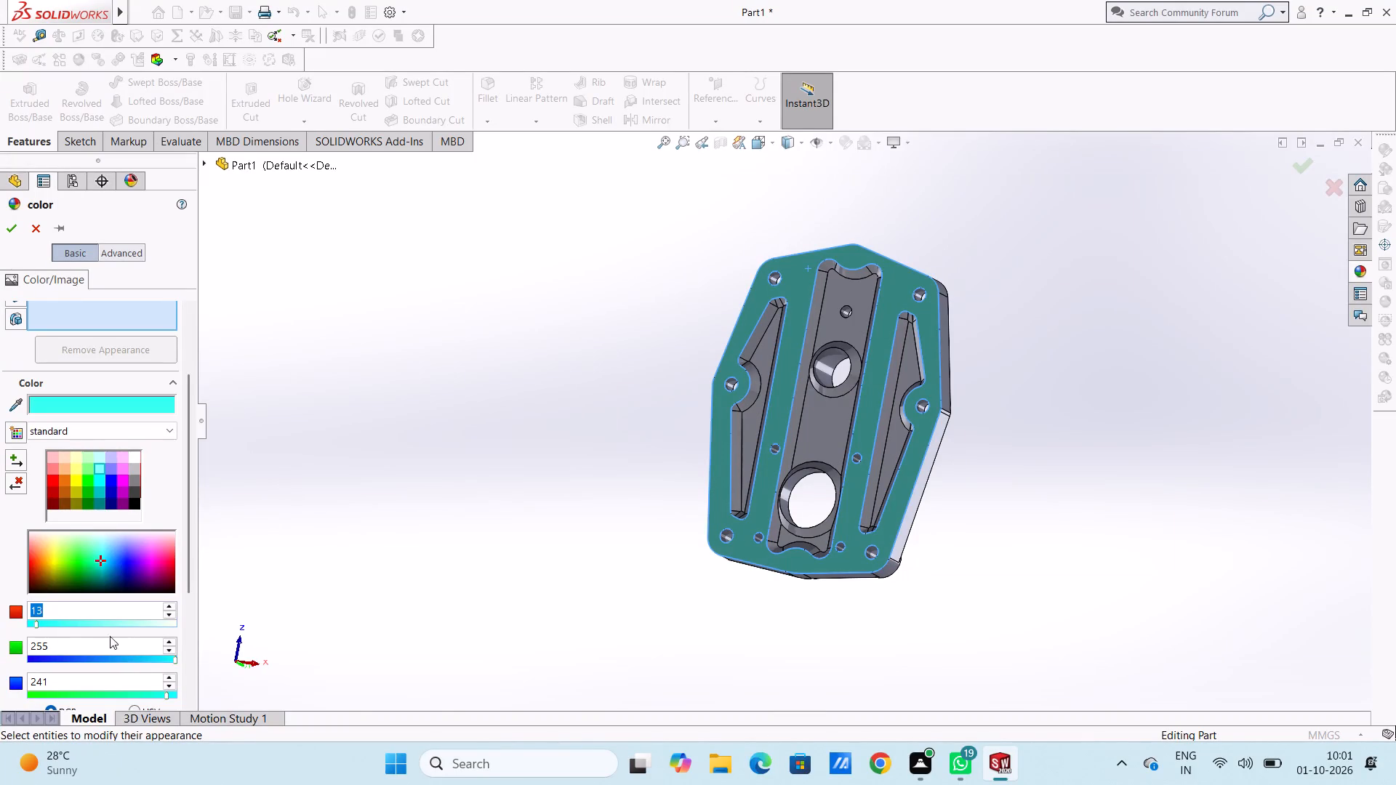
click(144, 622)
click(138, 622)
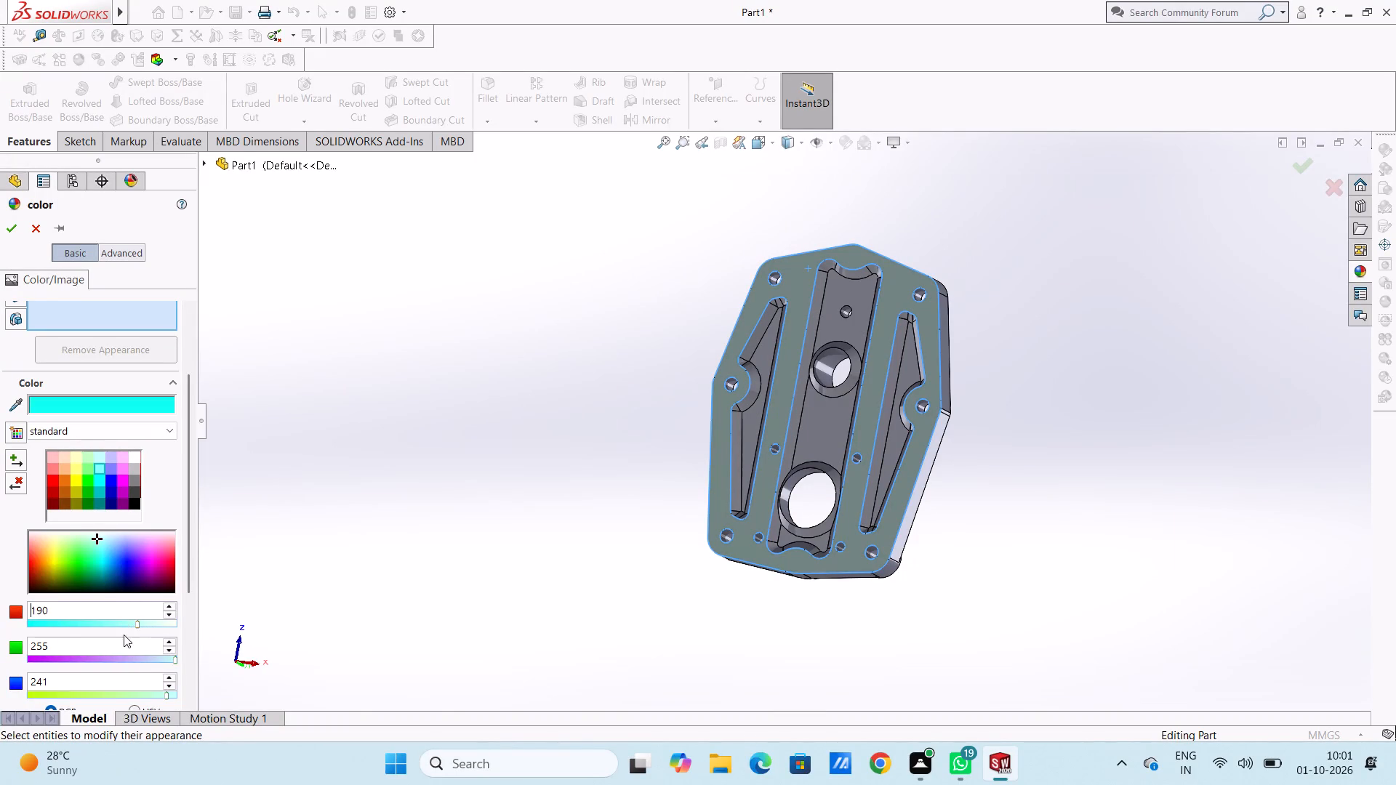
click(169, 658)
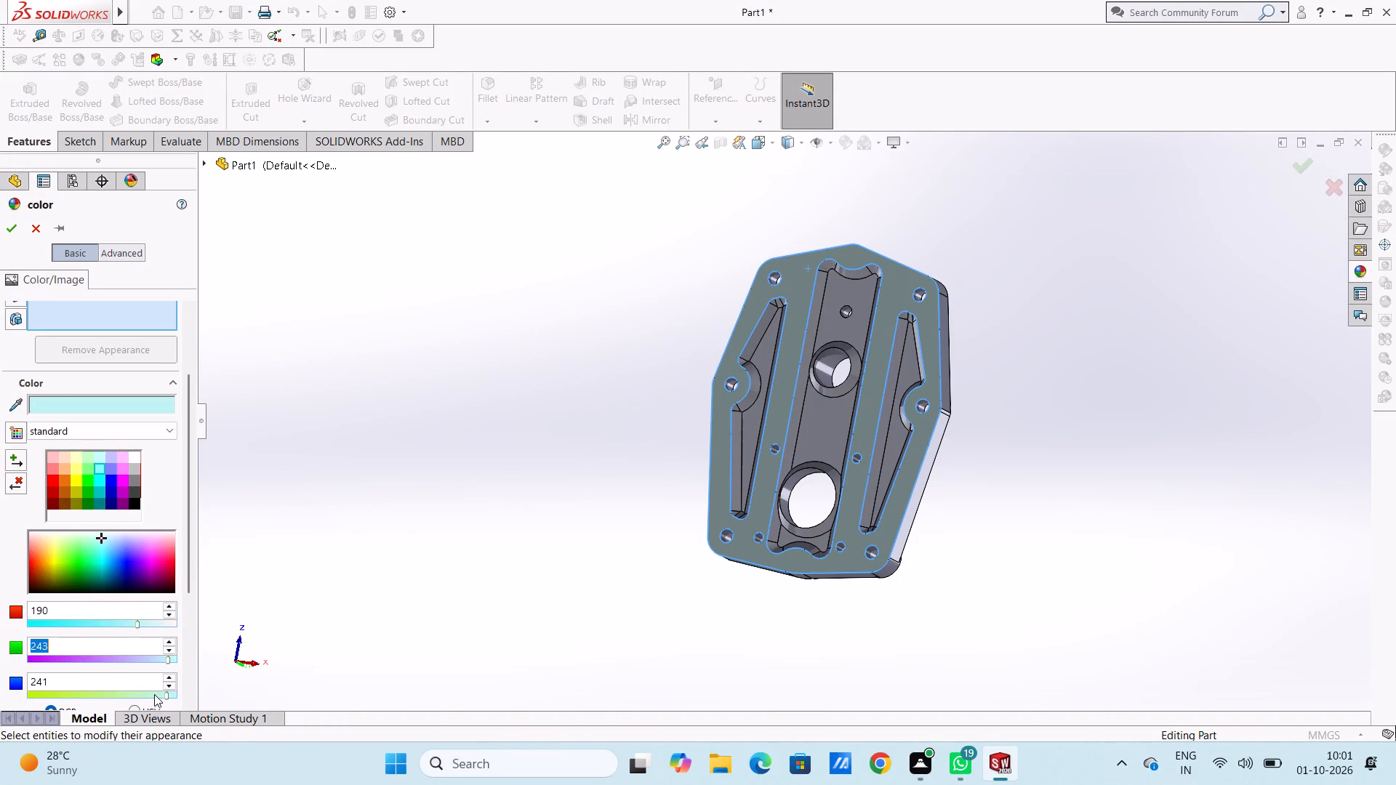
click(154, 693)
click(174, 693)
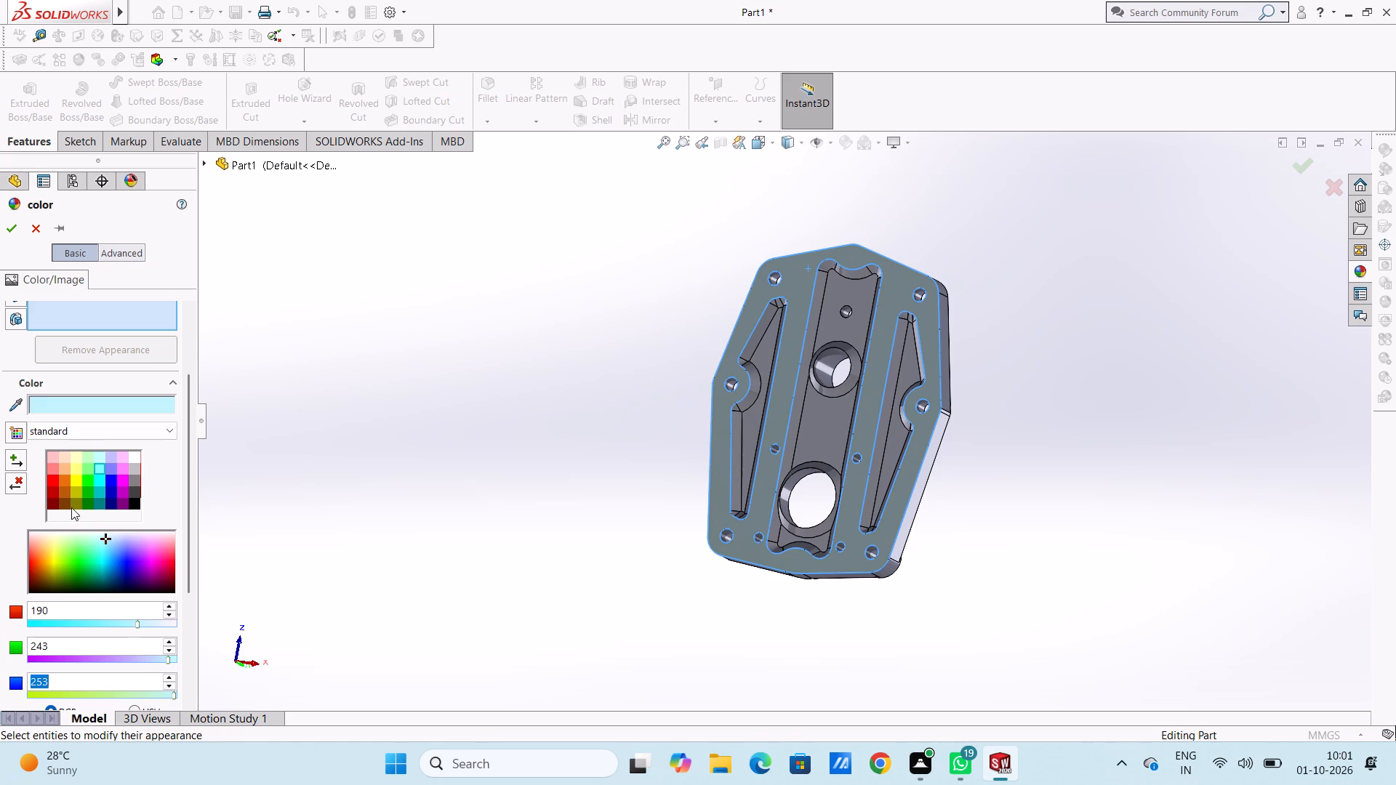
Set the underside face colour to the standard teal swatch, RGB 0, 192, 192.
click(98, 478)
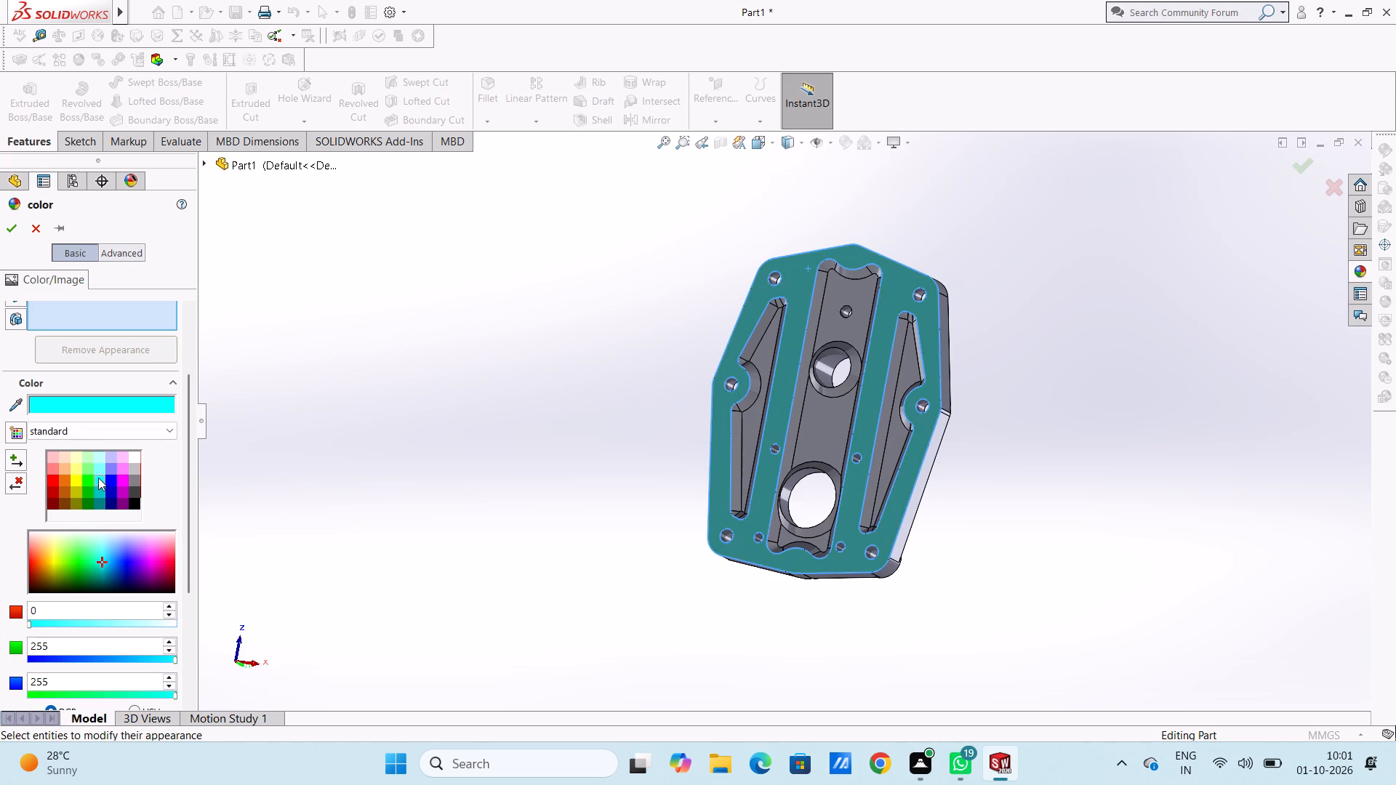
click(98, 478)
click(98, 486)
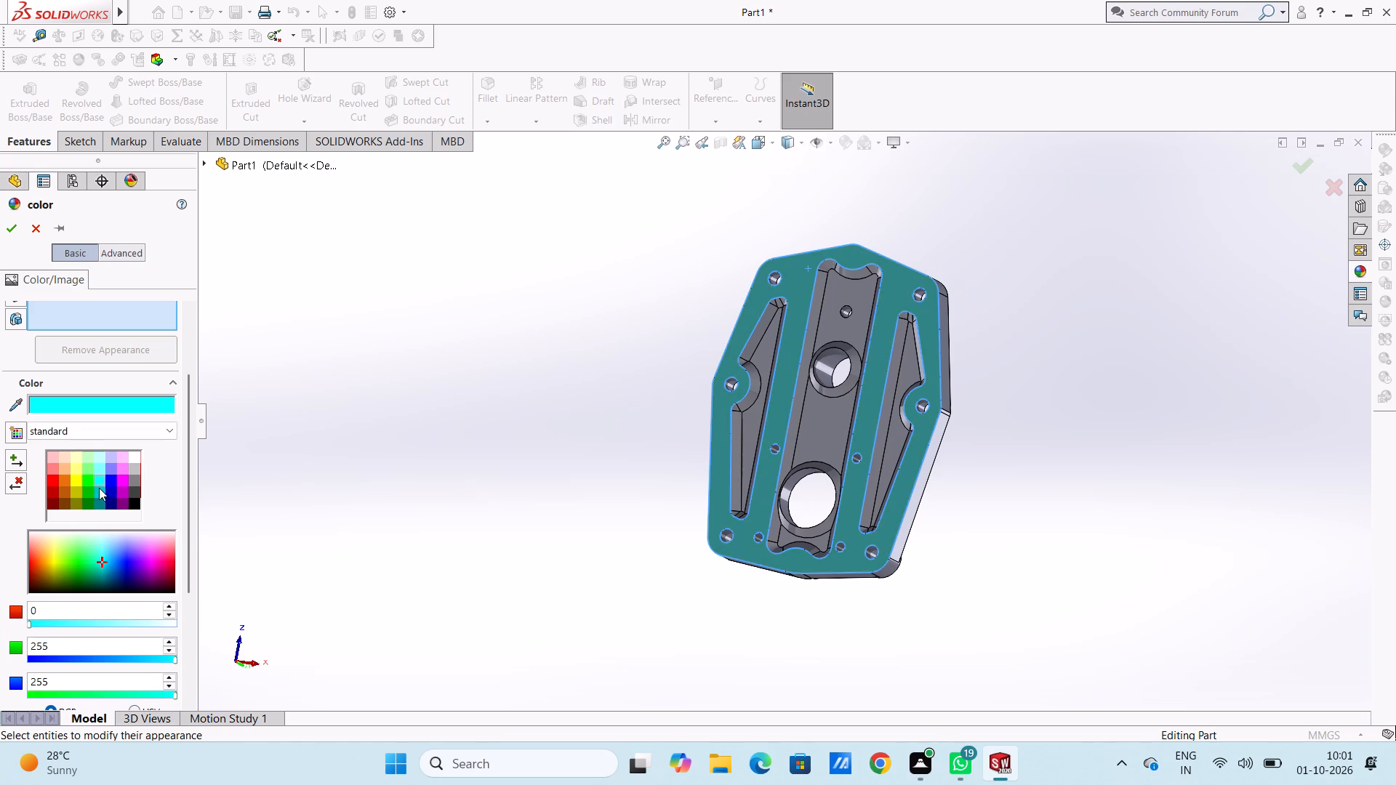
click(100, 494)
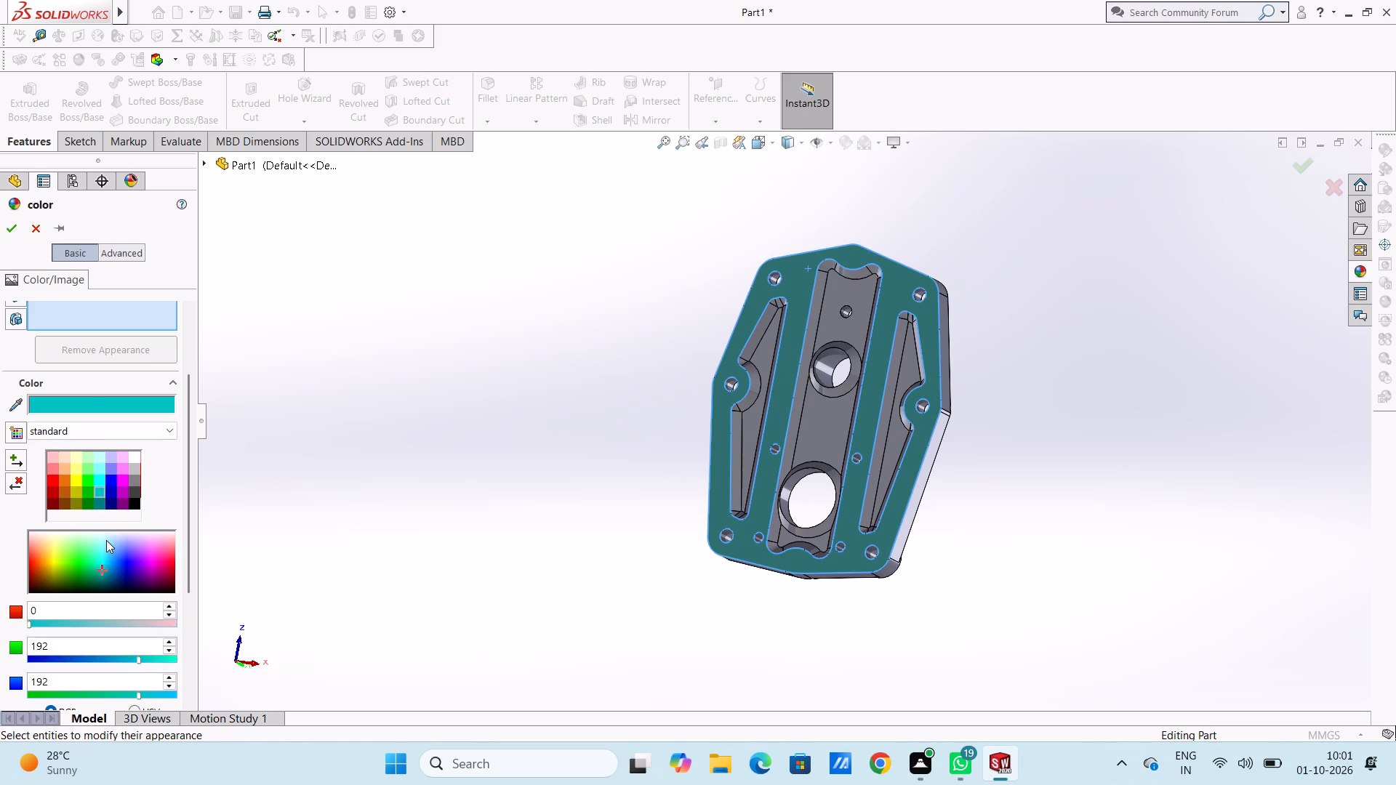
Change the underside face colour to the basic bright cyan and raise its red value, giving RGB 32, 255, 255.
drag(86, 397, 98, 404)
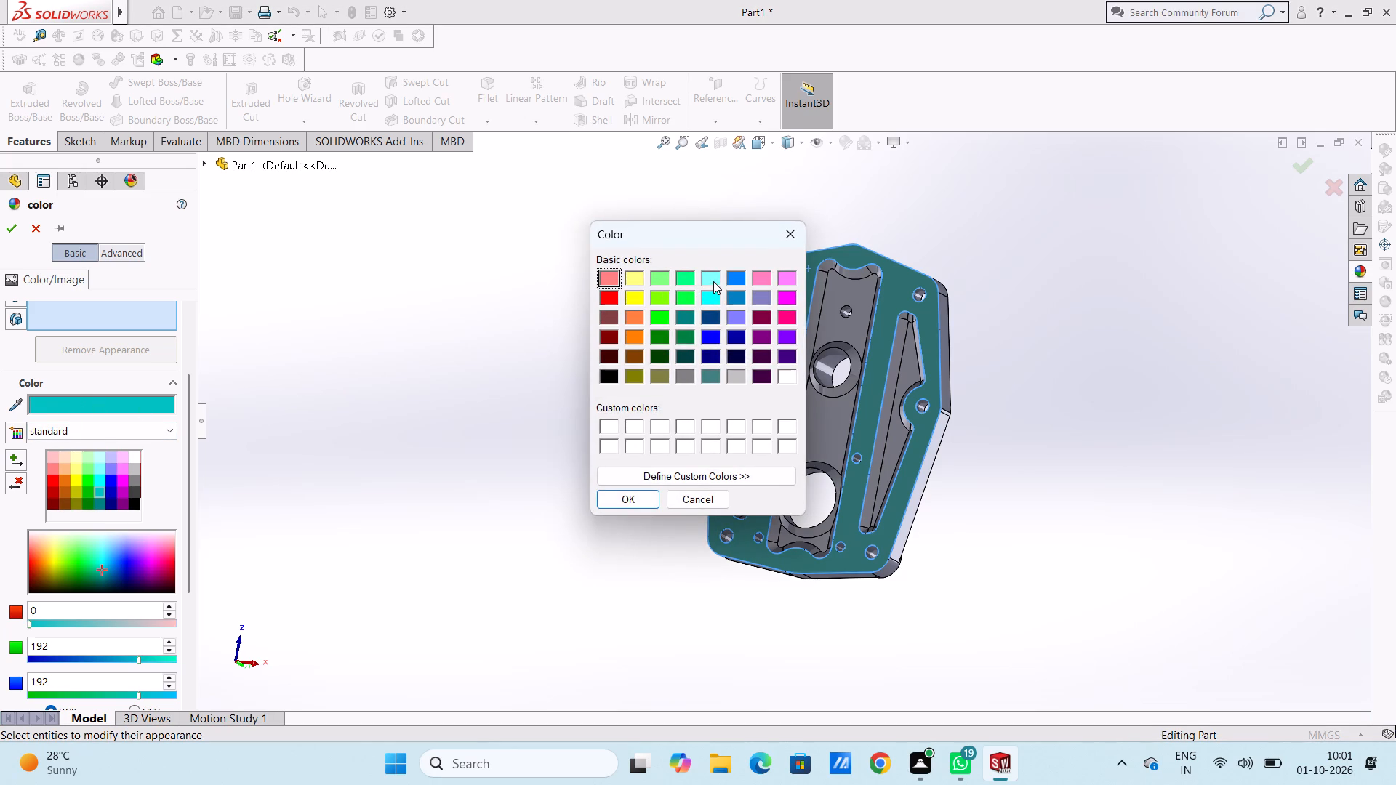
click(710, 277)
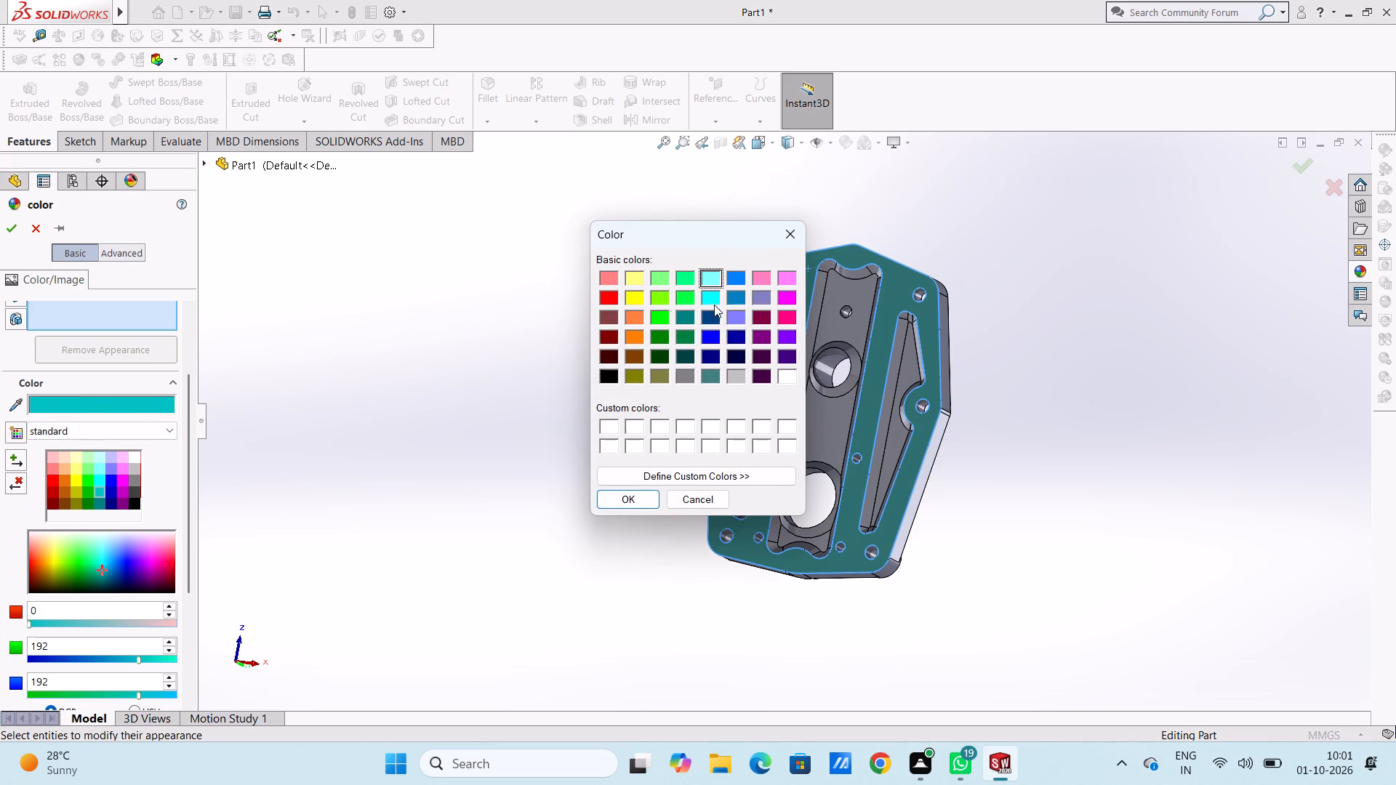
click(710, 298)
click(637, 494)
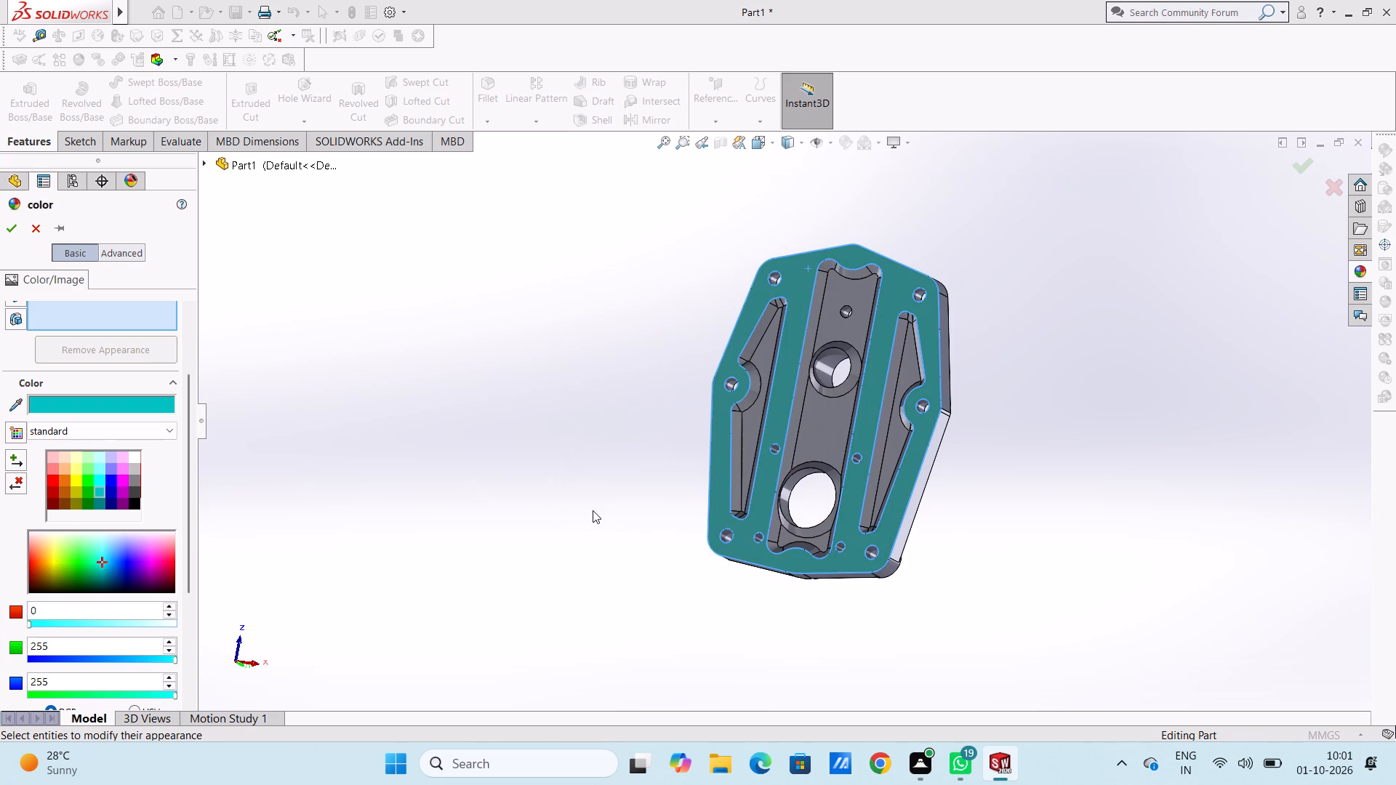
click(96, 408)
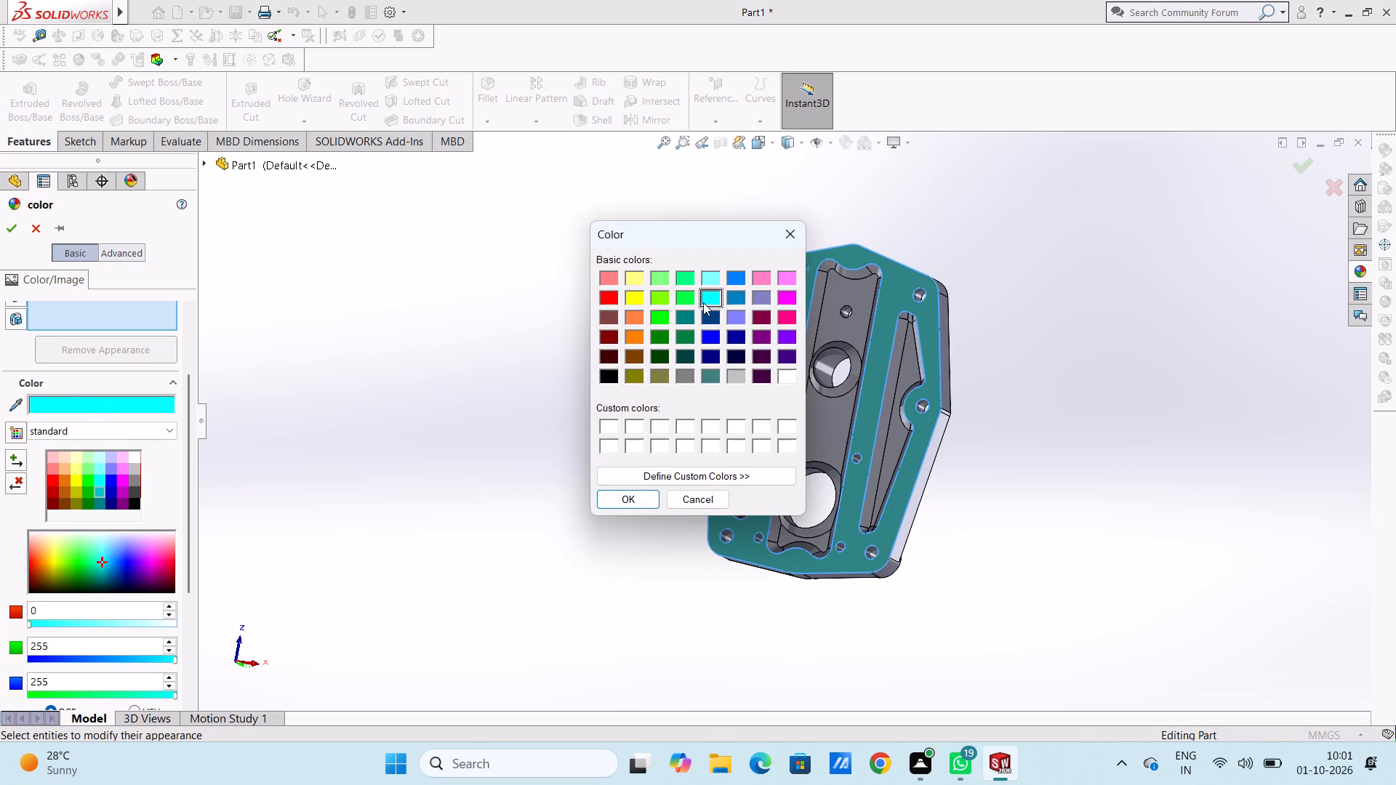
click(707, 294)
click(625, 495)
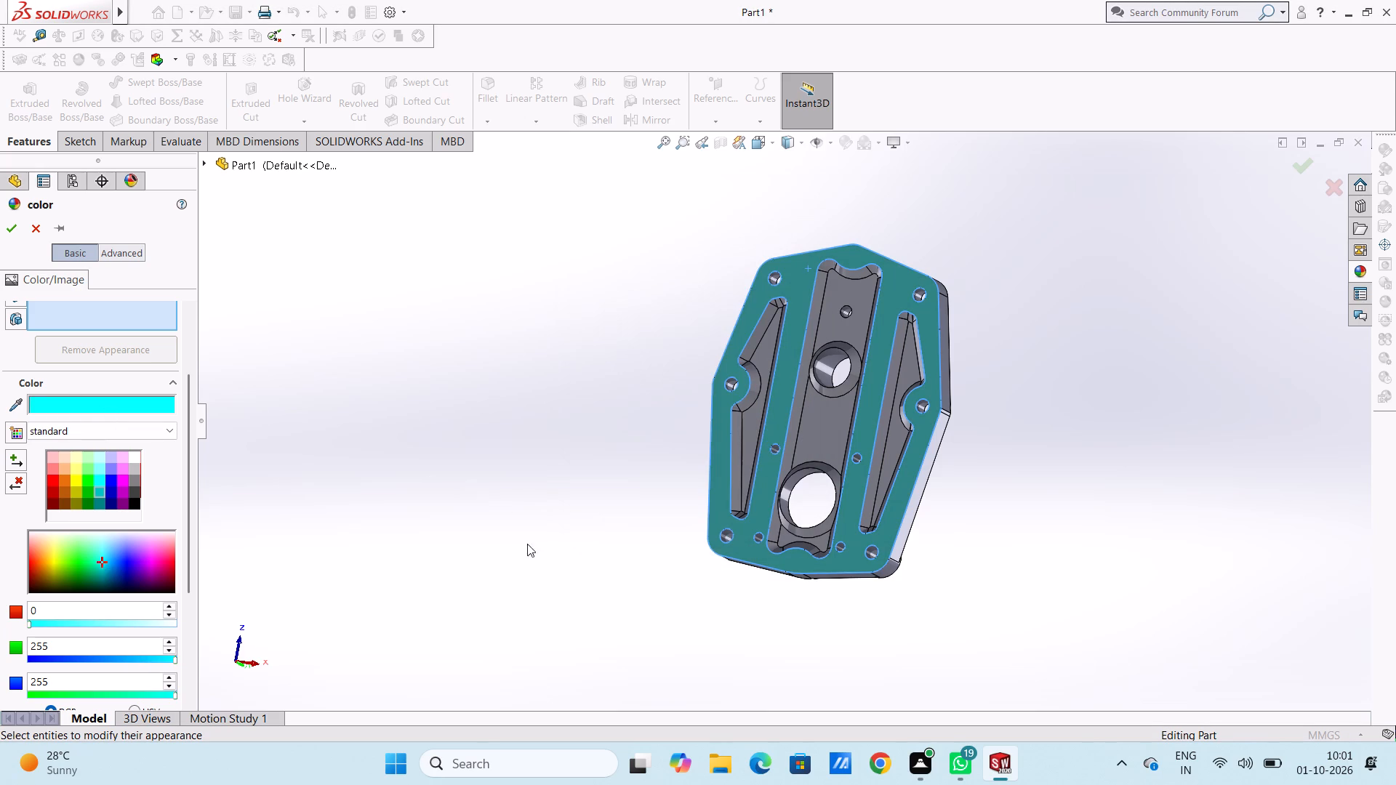
click(83, 621)
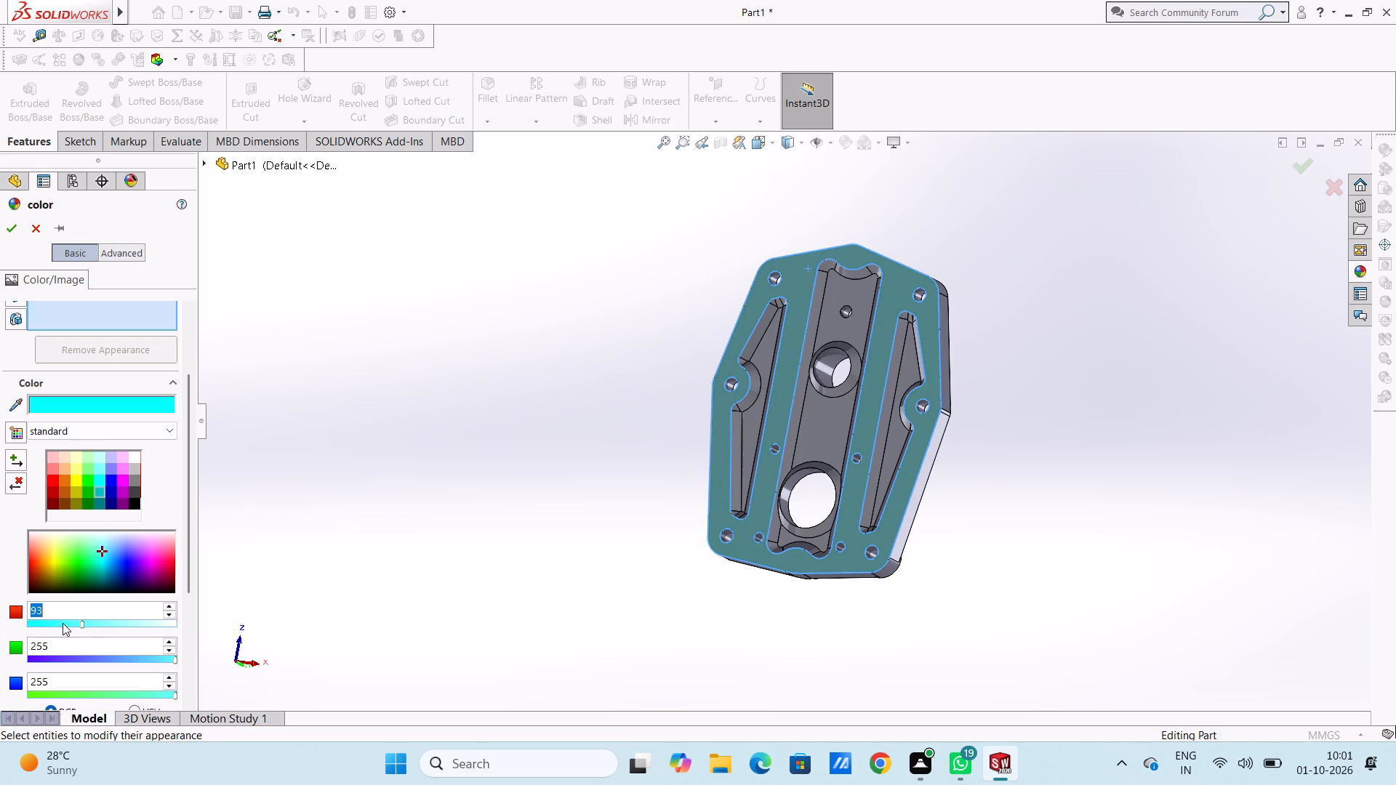
click(57, 623)
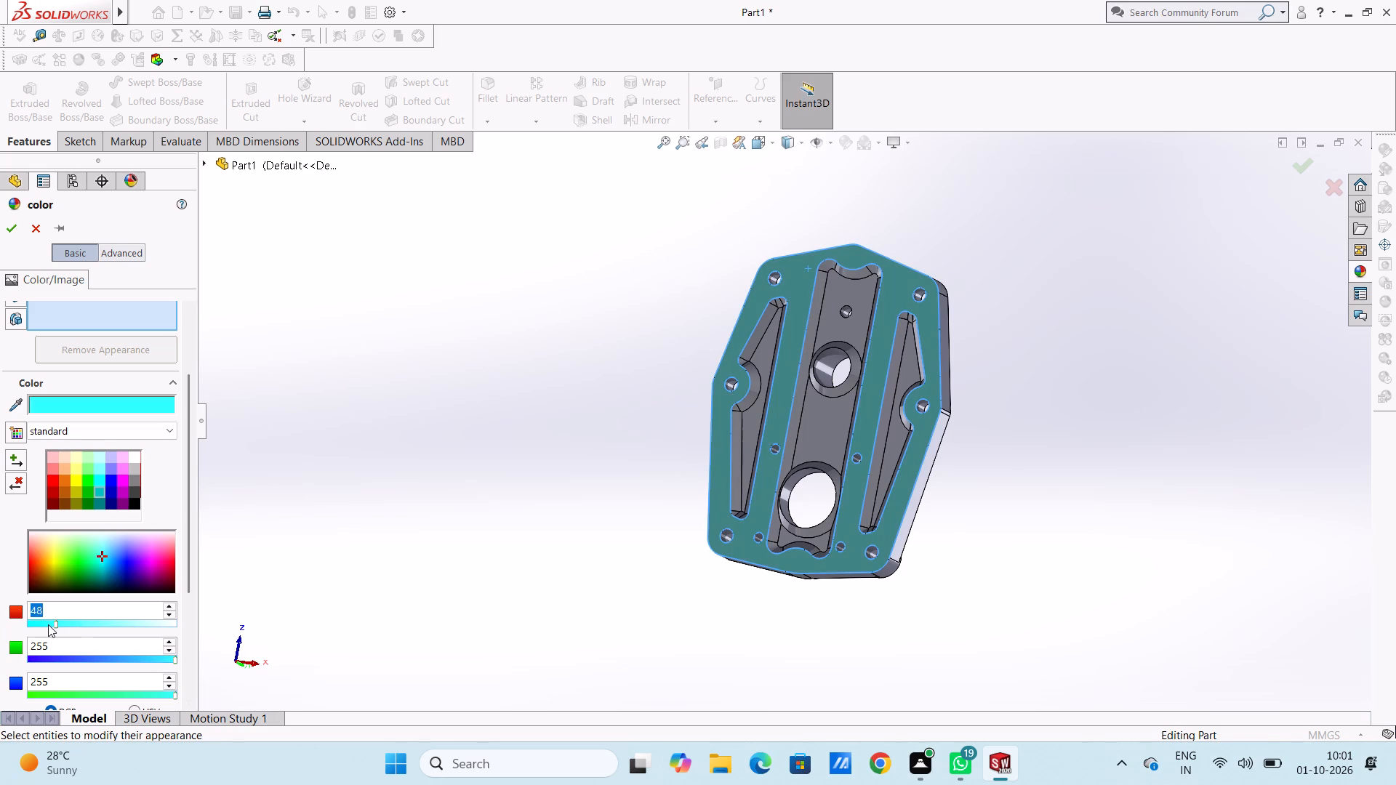
click(48, 624)
Add the plate's flat boss-side face and the raised flange face around the large bore to the cyan colouring.
middle_drag(990, 315, 1038, 346)
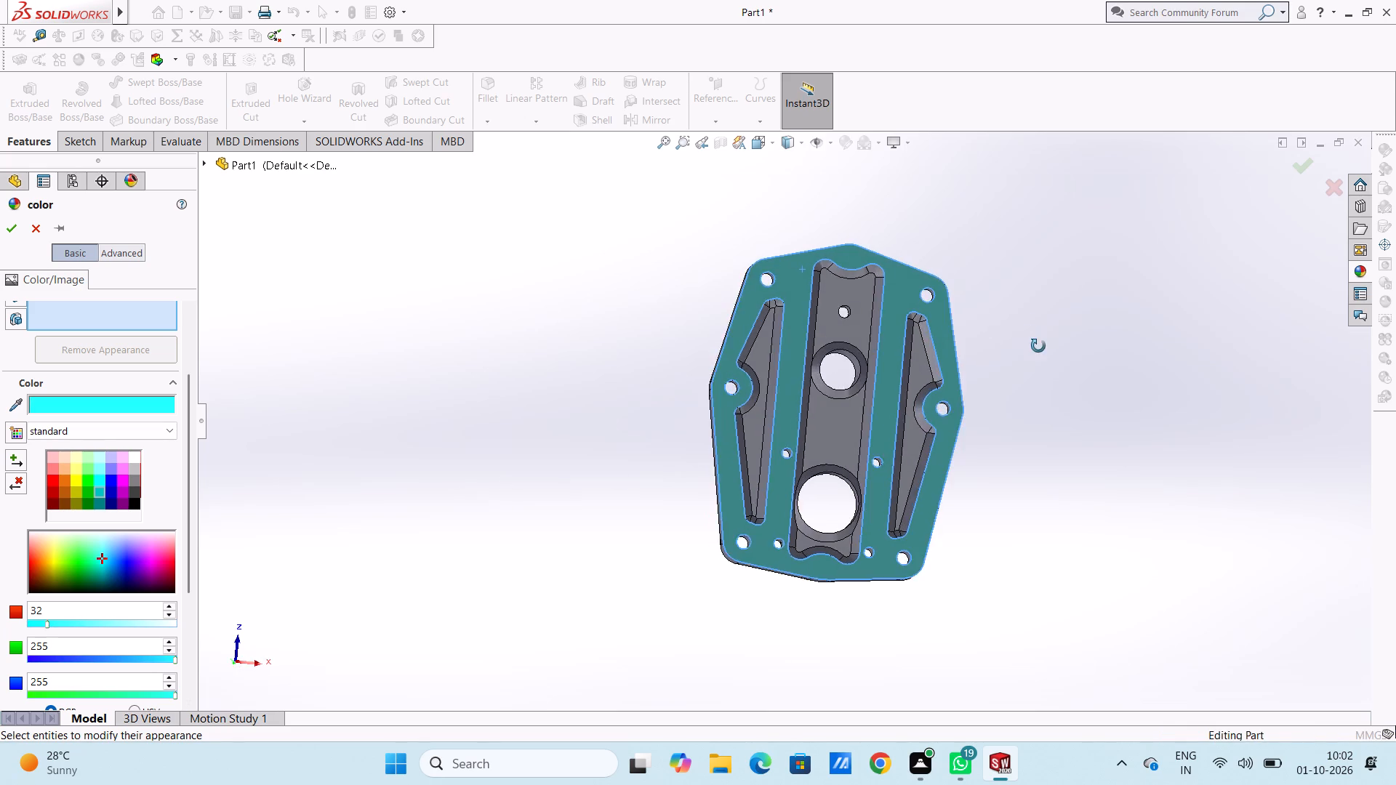
middle_drag(1038, 346, 764, 331)
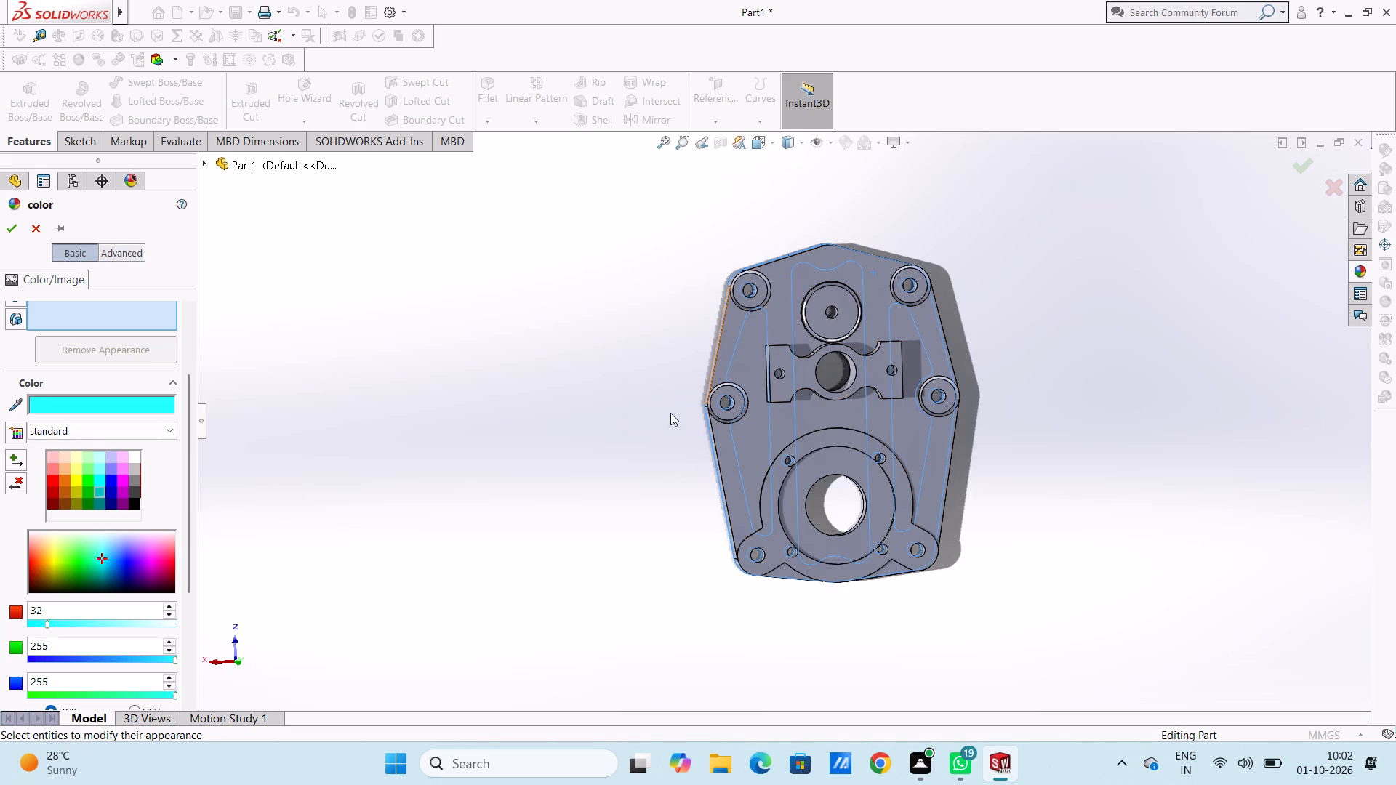
scroll(1027, 443, down, 4)
scroll(966, 462, up, 3)
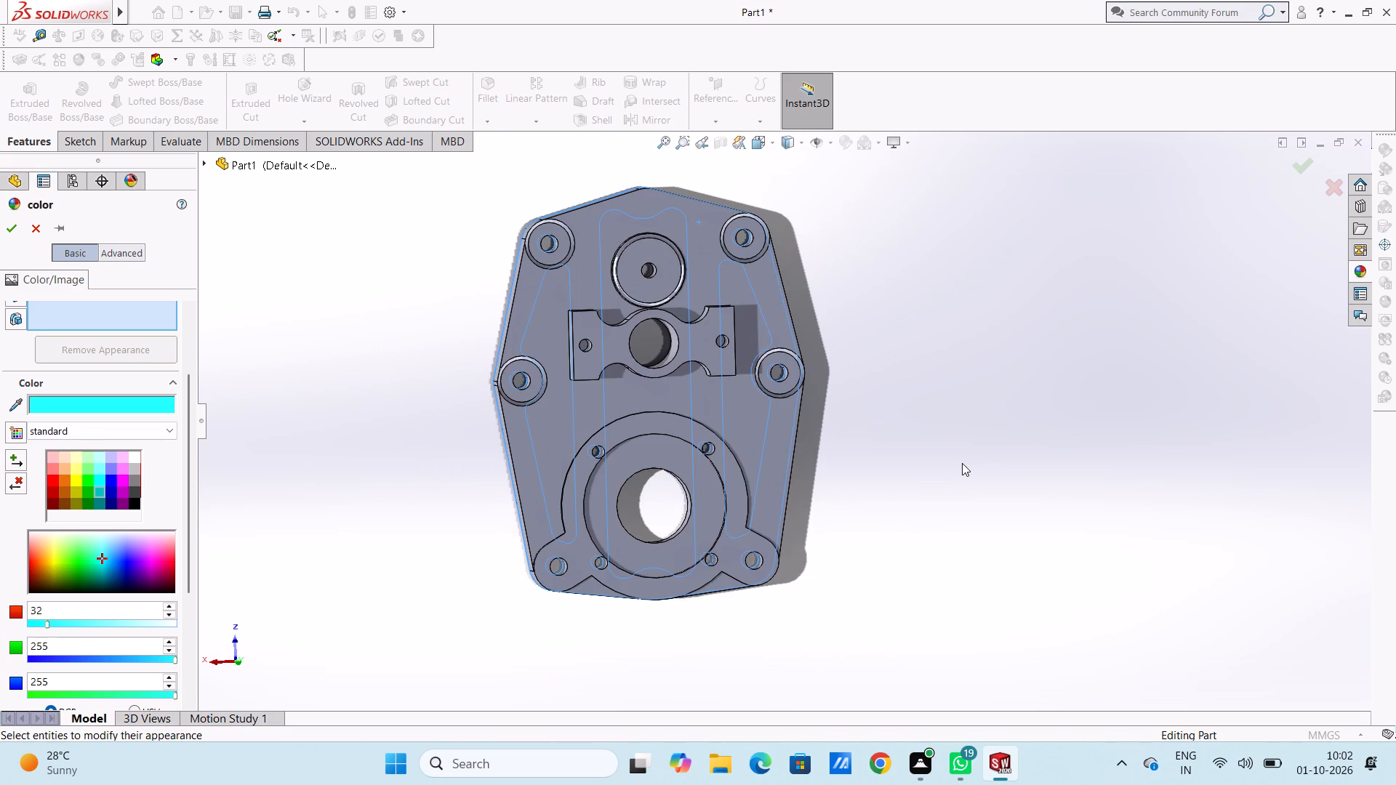
click(758, 449)
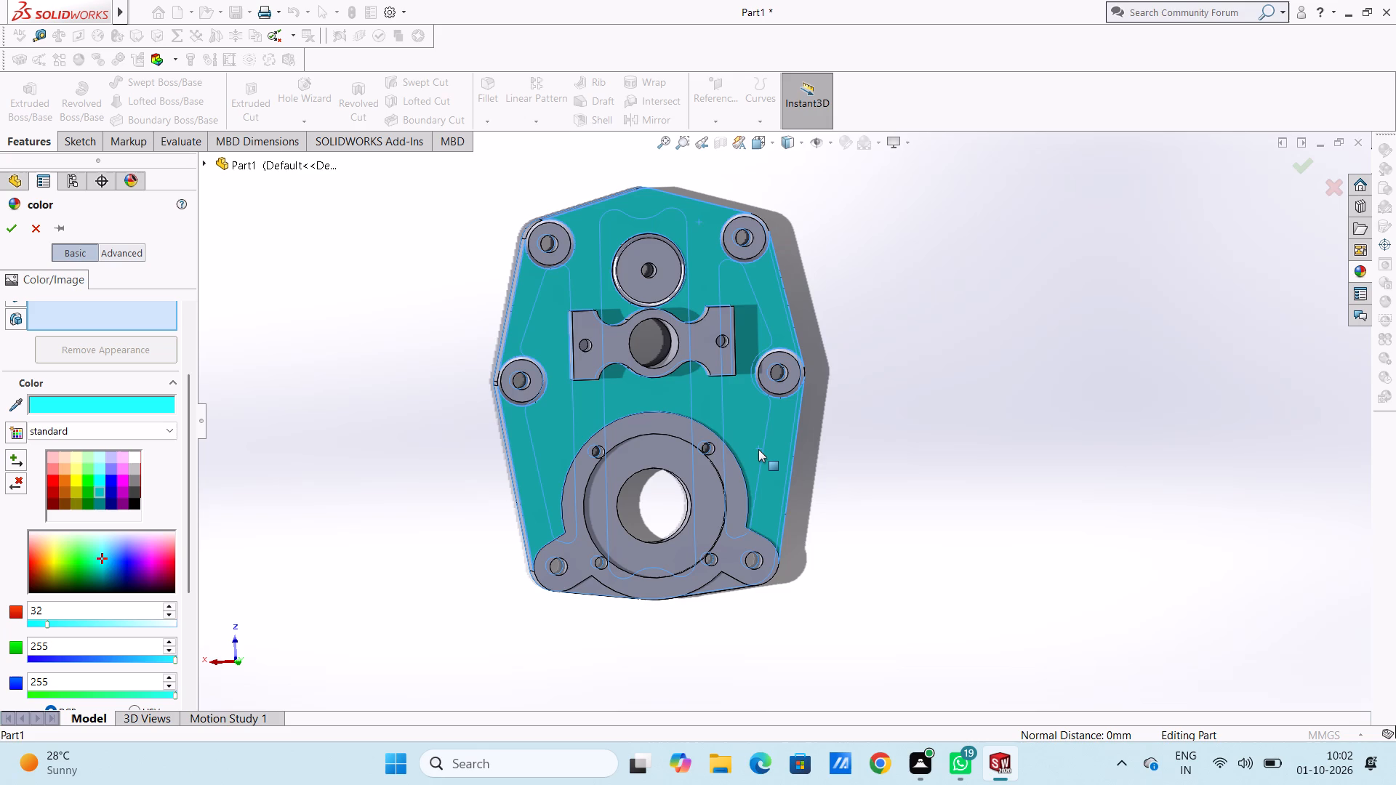
click(732, 479)
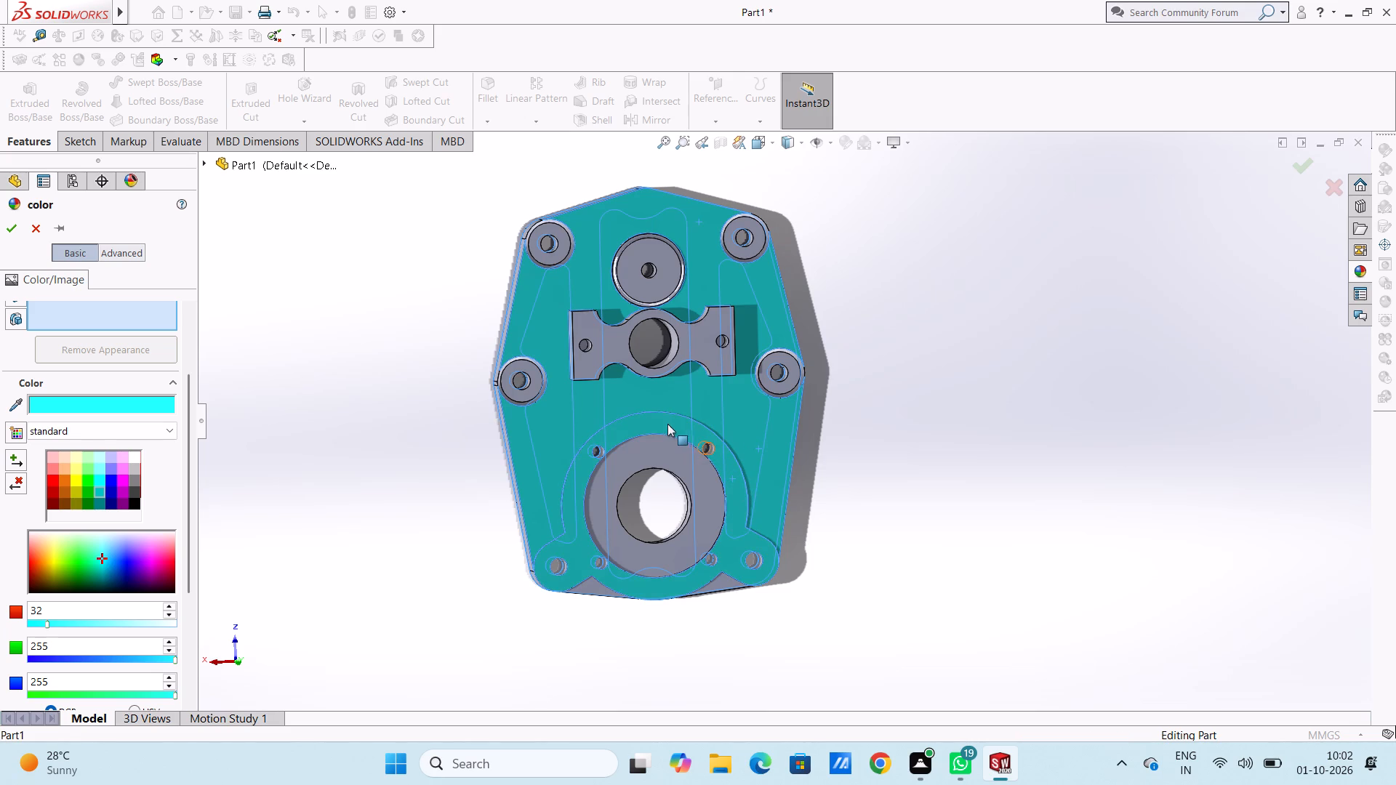
Add the curved and flat side walls of the raised bridge block facing the large bore, plus its adjoining end face, to the cyan selection.
middle_drag(641, 395, 637, 231)
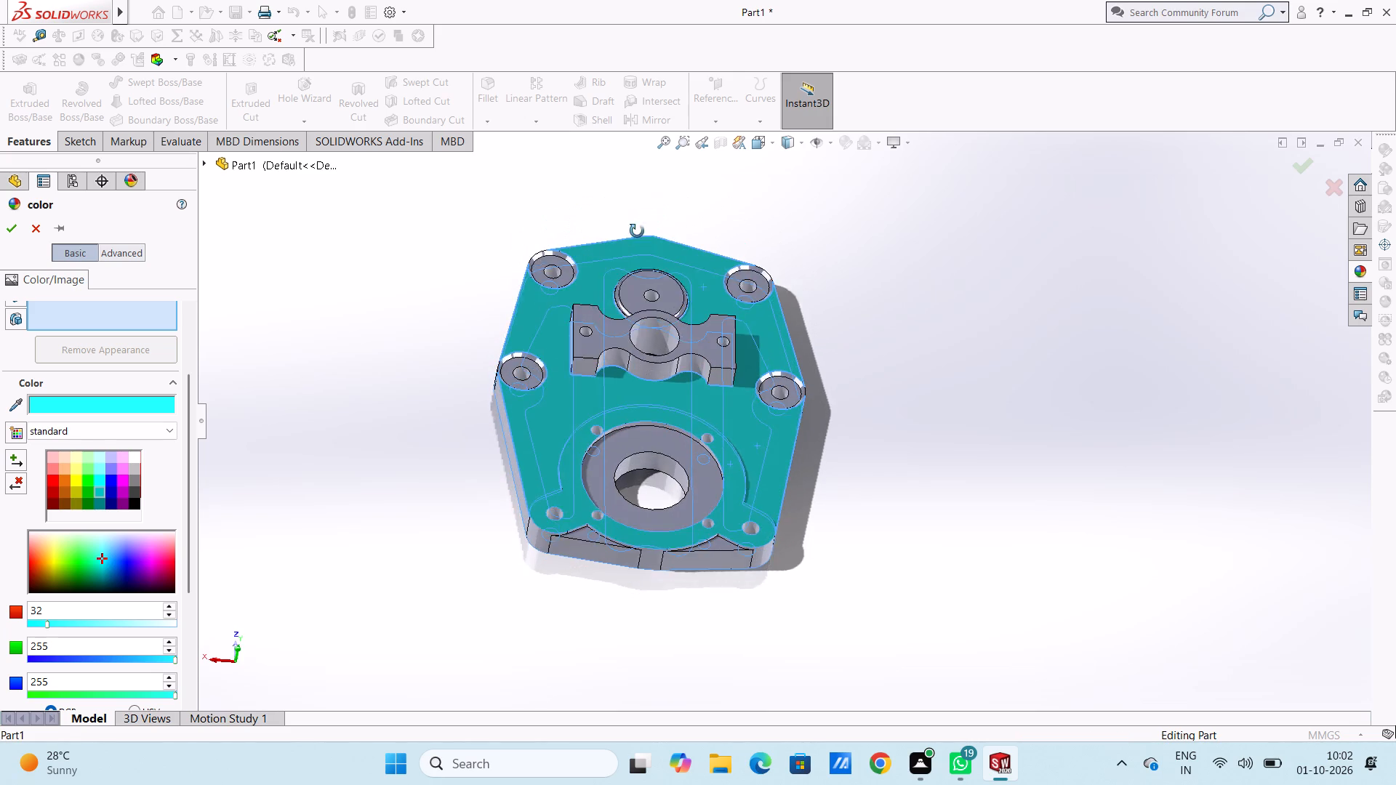
middle_drag(637, 231, 635, 221)
click(612, 353)
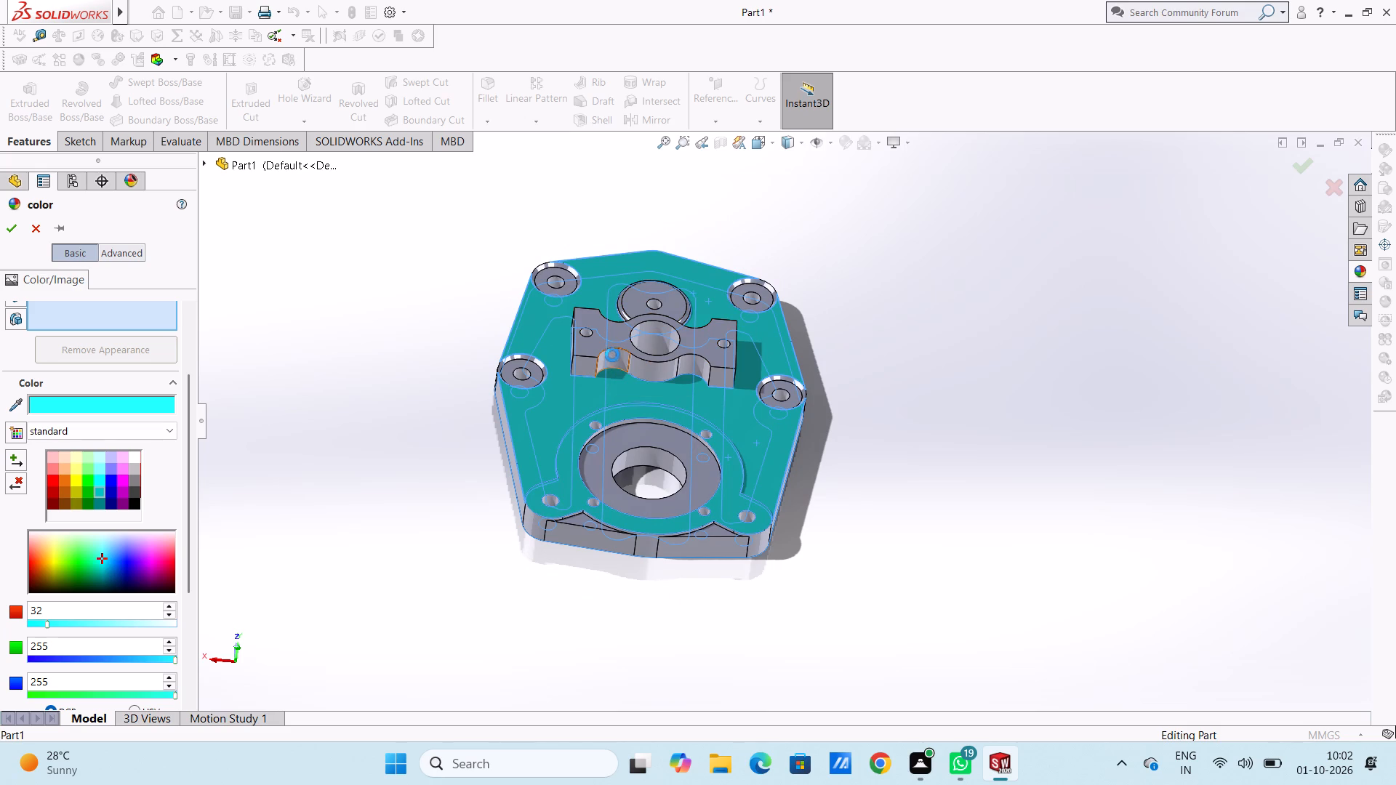
click(663, 369)
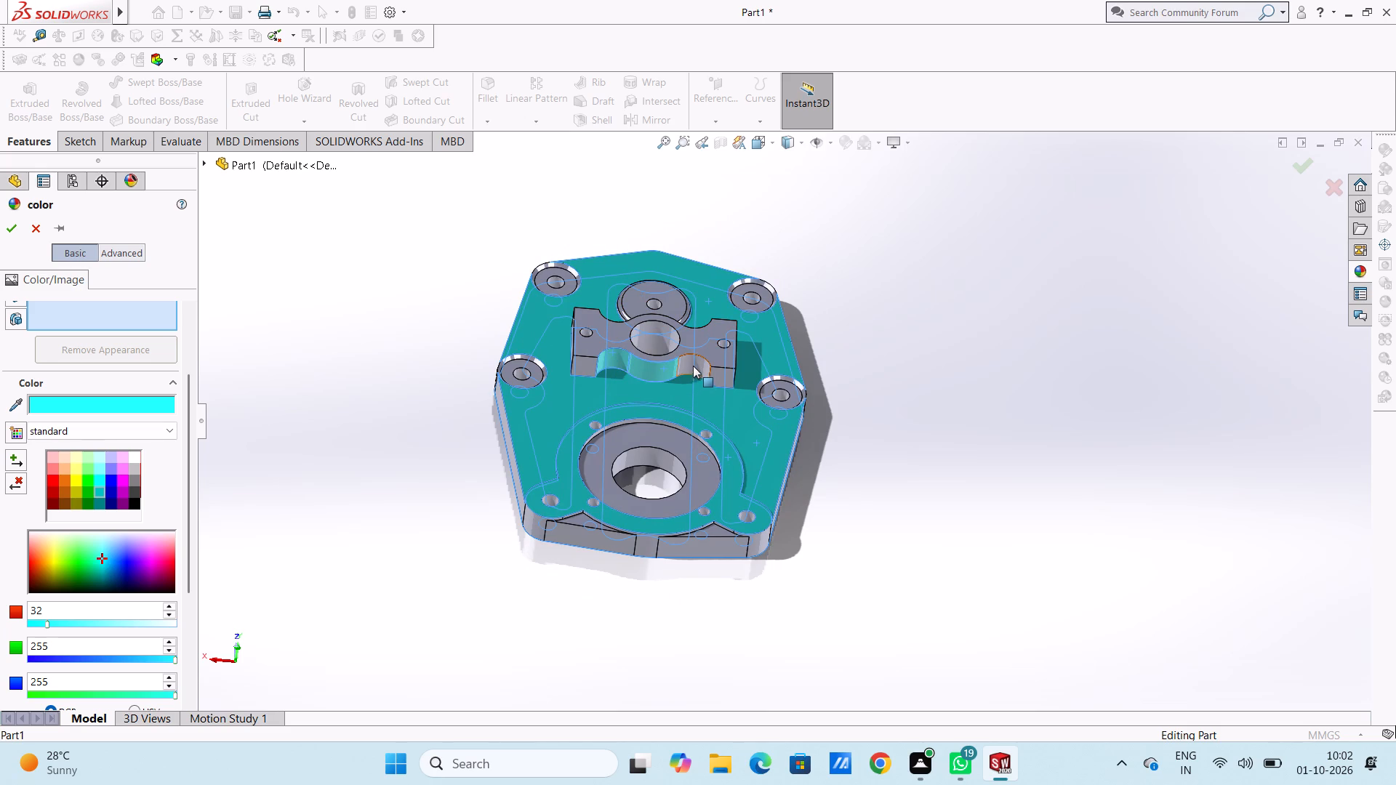
click(693, 366)
click(718, 376)
middle_drag(851, 330, 759, 483)
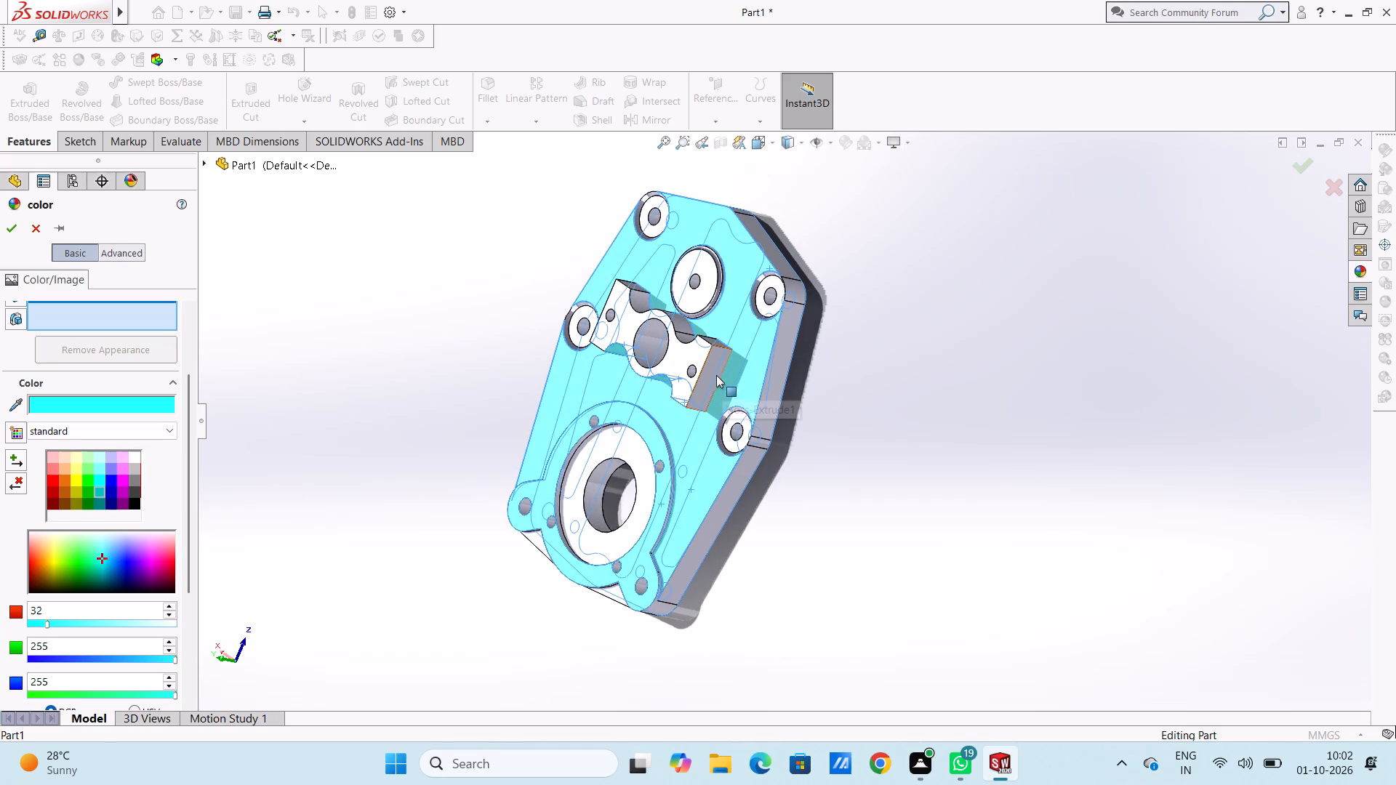
click(713, 374)
Add the bridge block's side walls facing the small round boss and its remaining end face to the cyan selection.
middle_drag(843, 315, 846, 534)
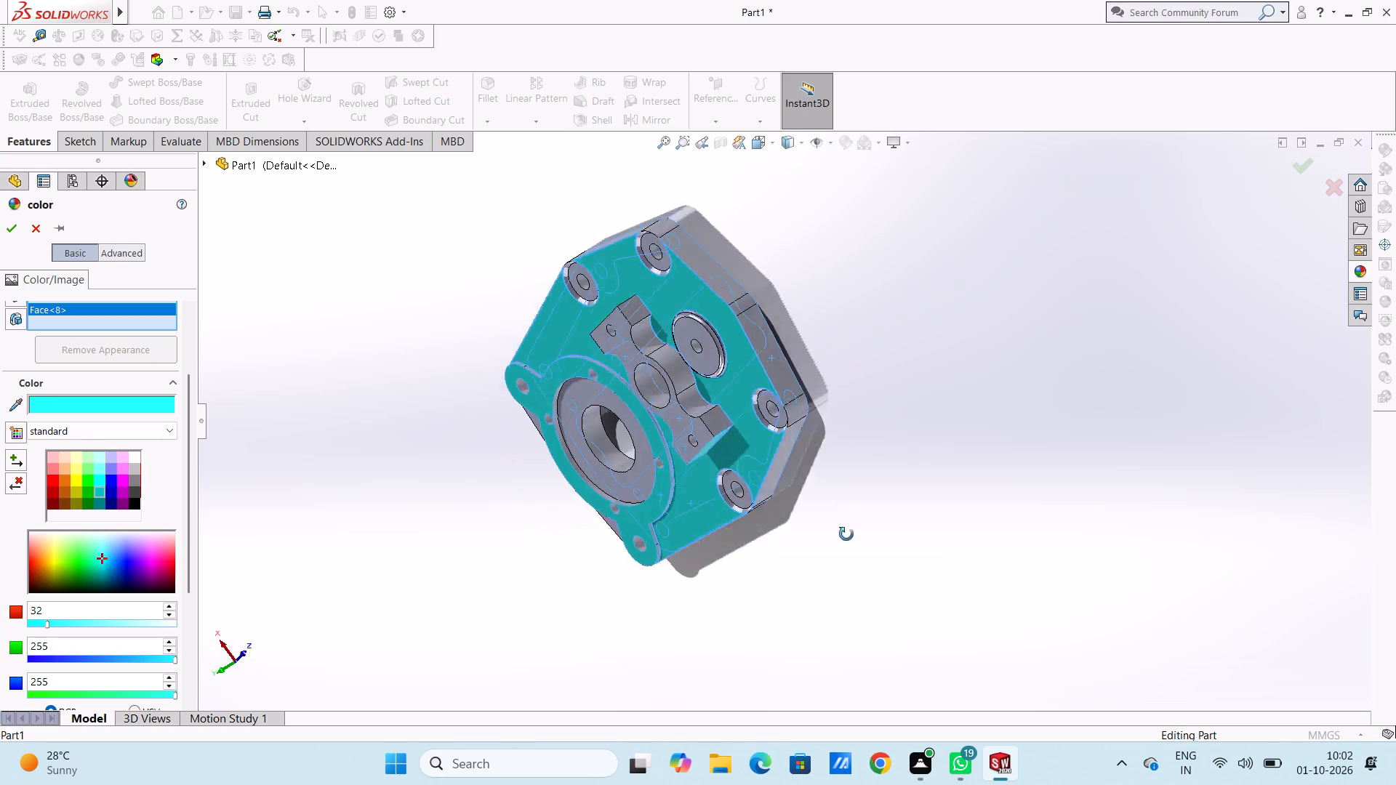
middle_drag(846, 534, 849, 565)
click(718, 442)
scroll(713, 434, down, 3)
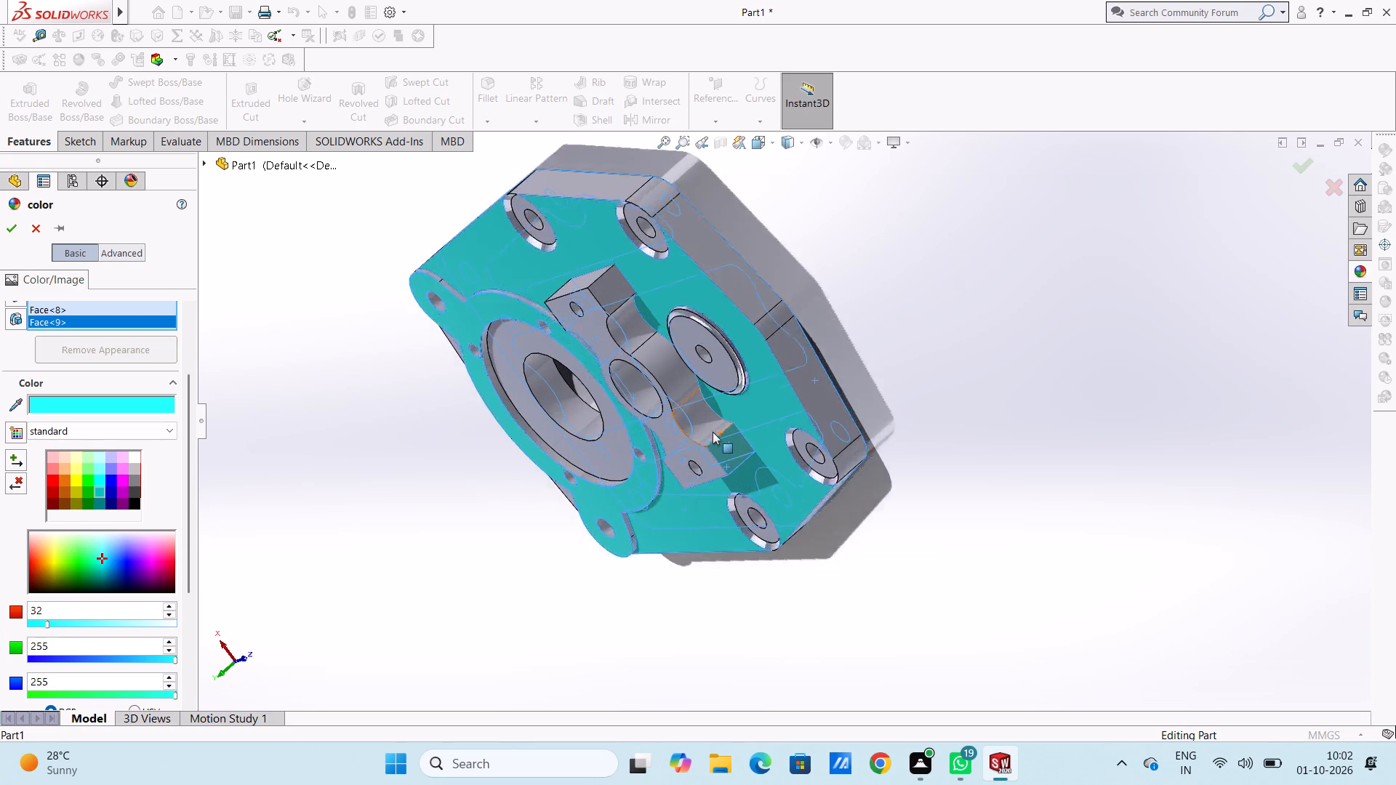
scroll(713, 432, down, 2)
click(705, 414)
click(674, 353)
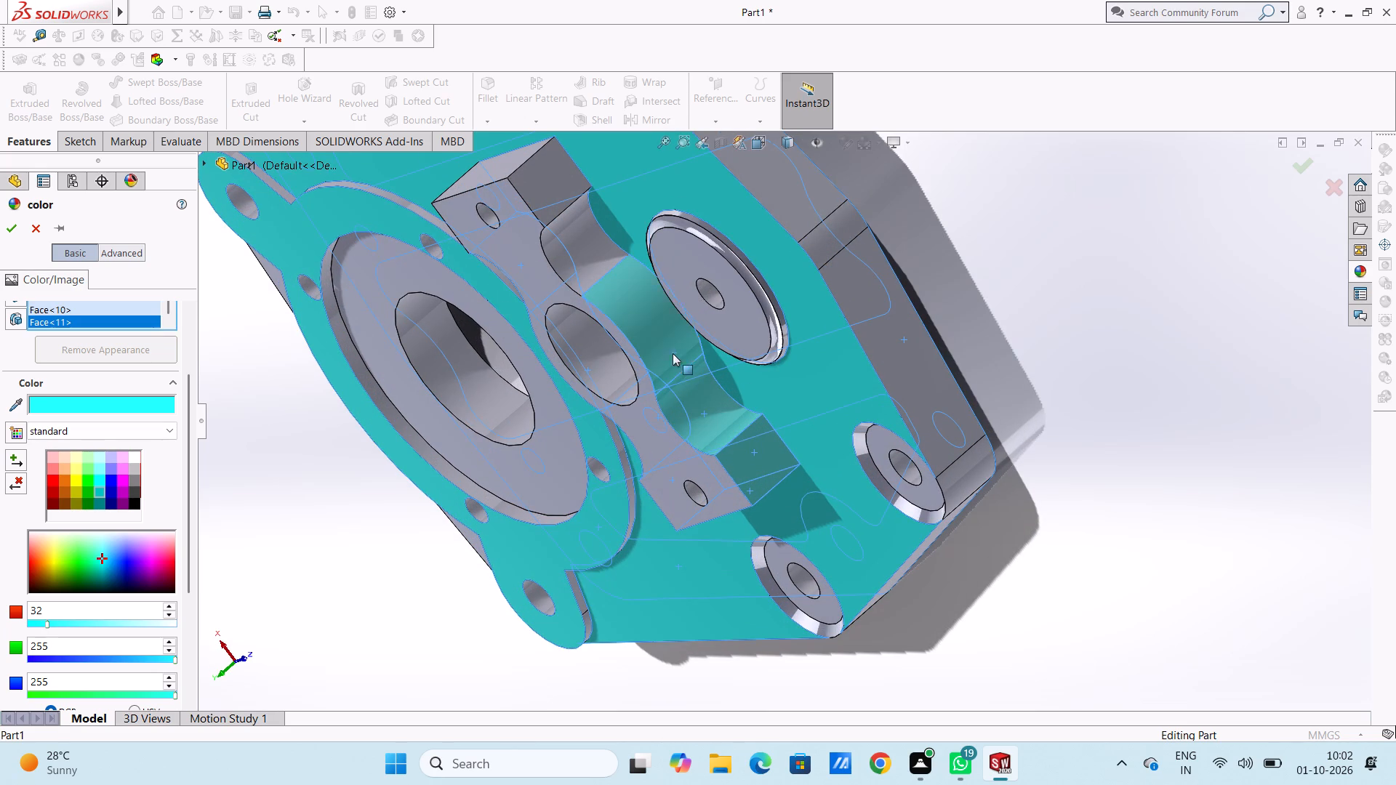
click(574, 247)
click(553, 197)
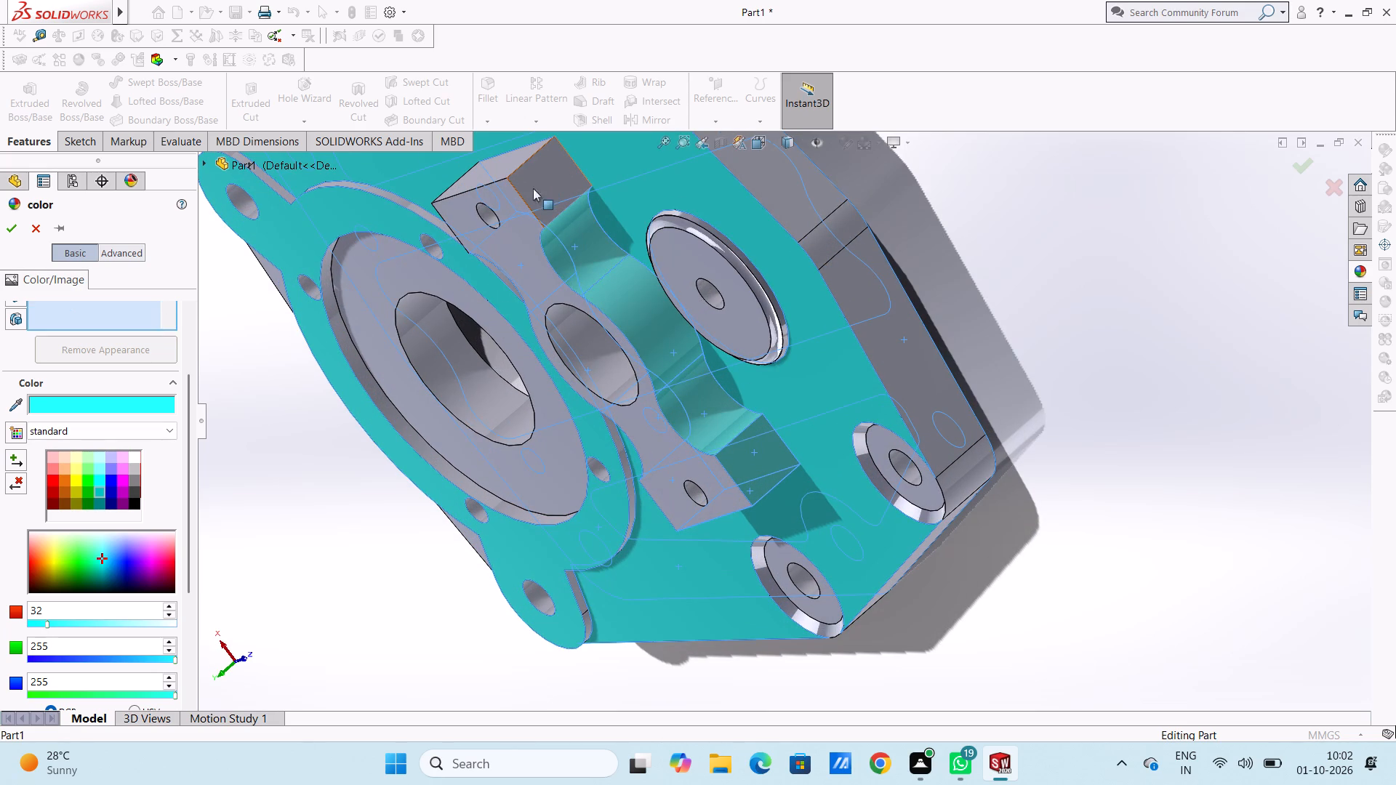
click(503, 171)
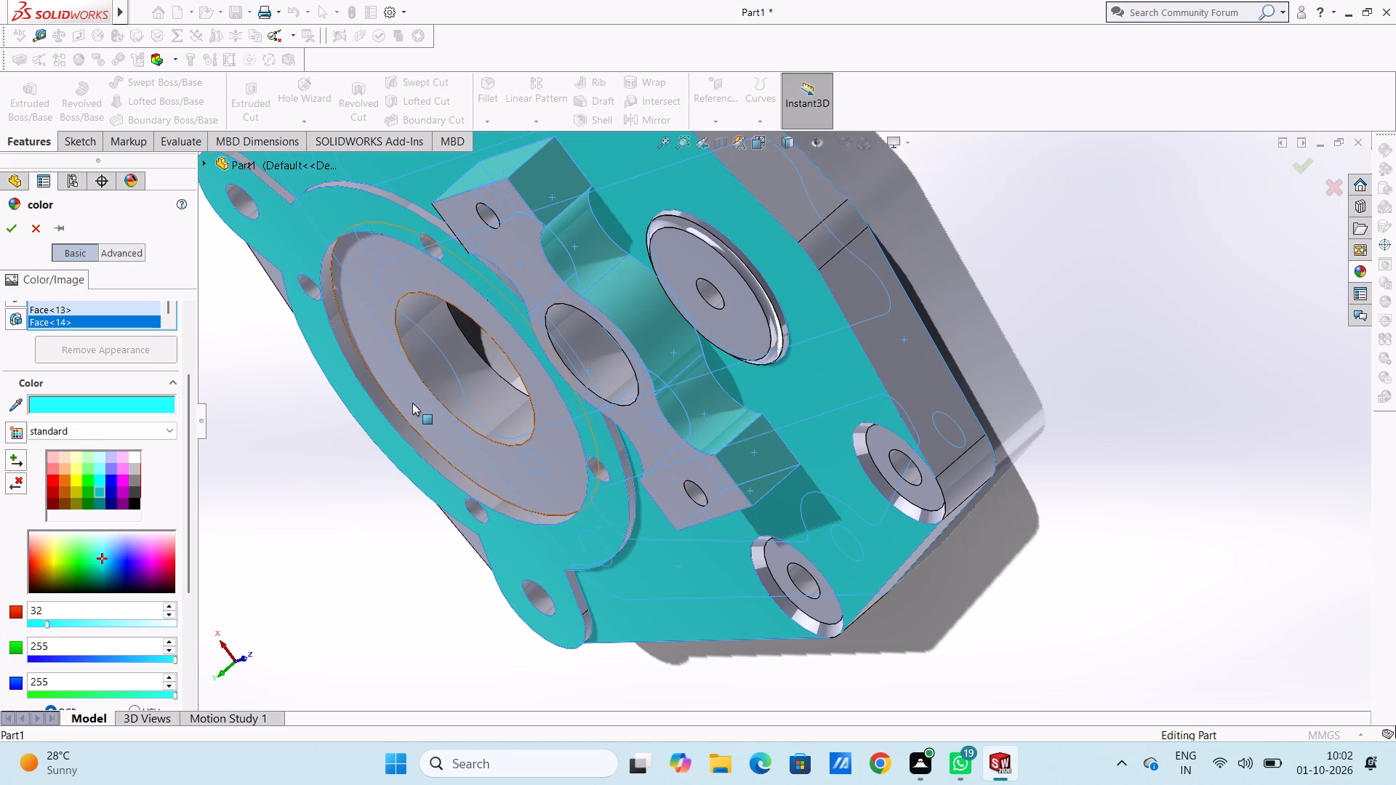
Include the small round boss's fillet and cylindrical side wall in the cyan selection and apply the appearance.
scroll(418, 451, up, 4)
middle_drag(424, 484, 471, 296)
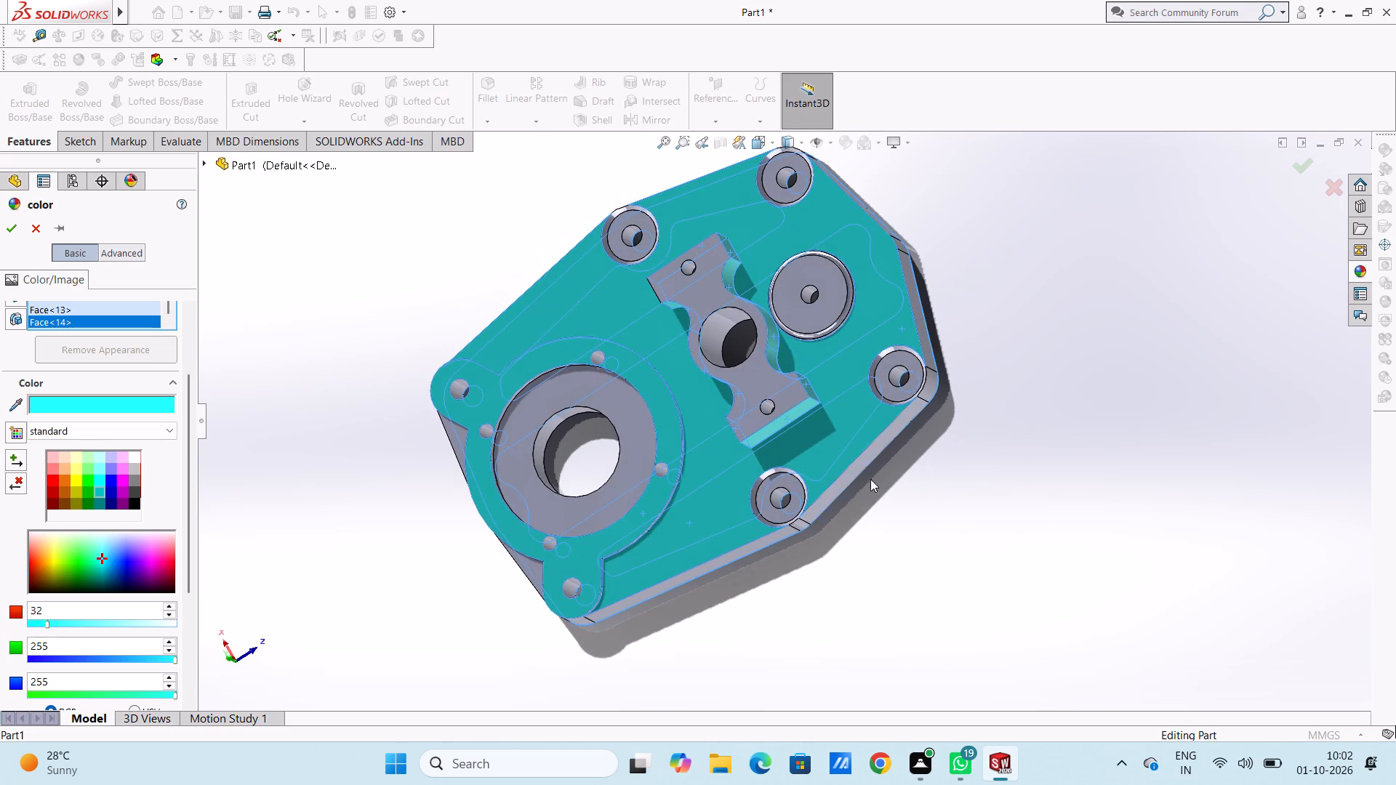
scroll(885, 368, down, 3)
middle_drag(801, 286, 776, 249)
scroll(809, 270, down, 2)
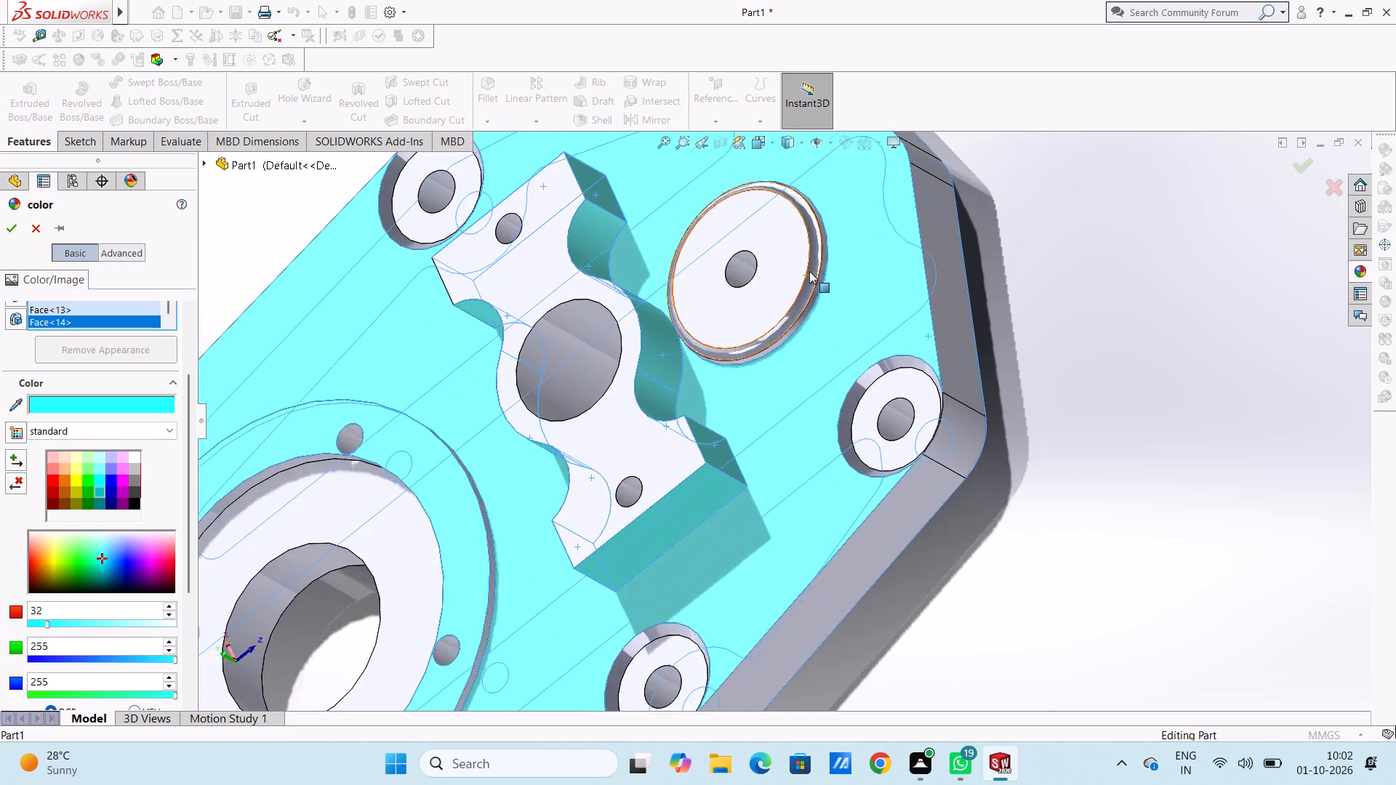
scroll(809, 271, down, 1)
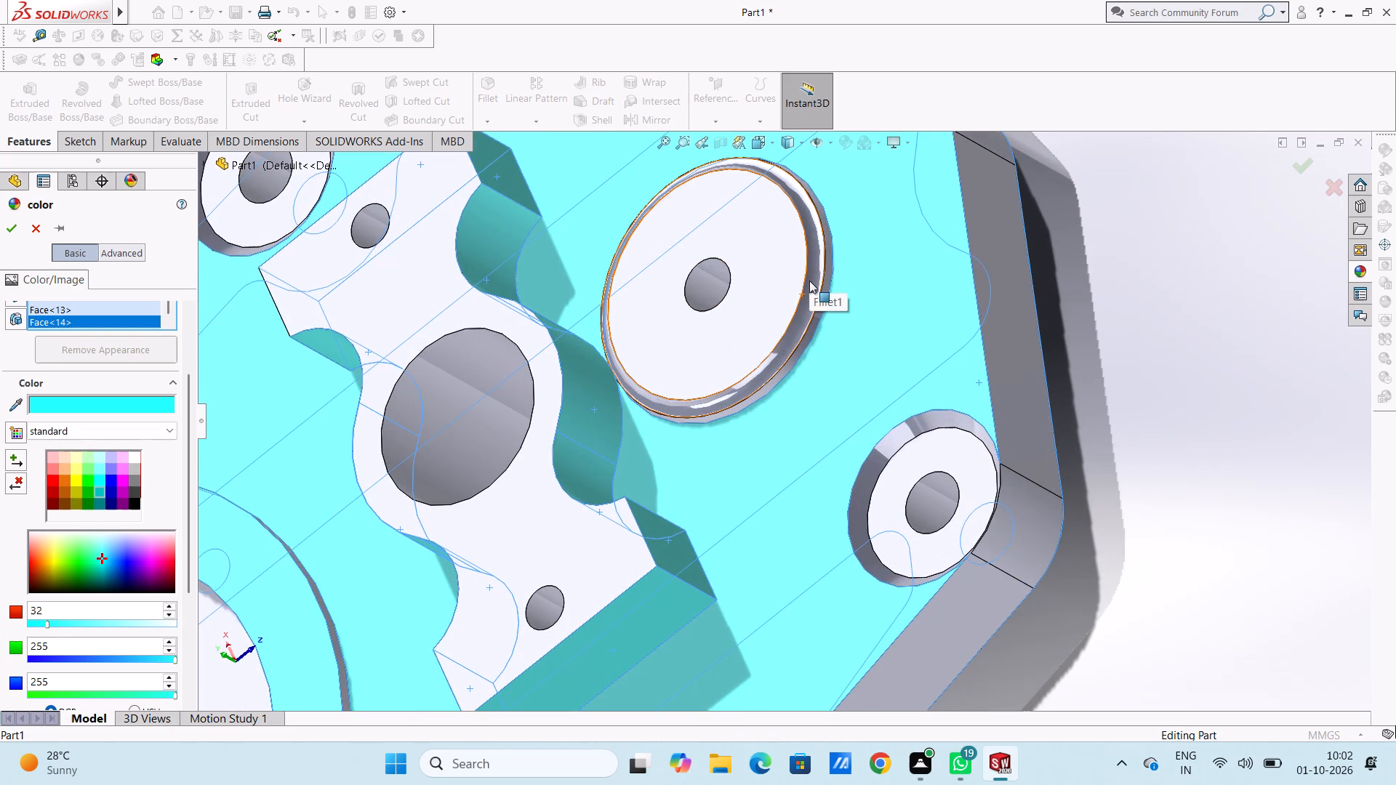
click(809, 281)
click(824, 294)
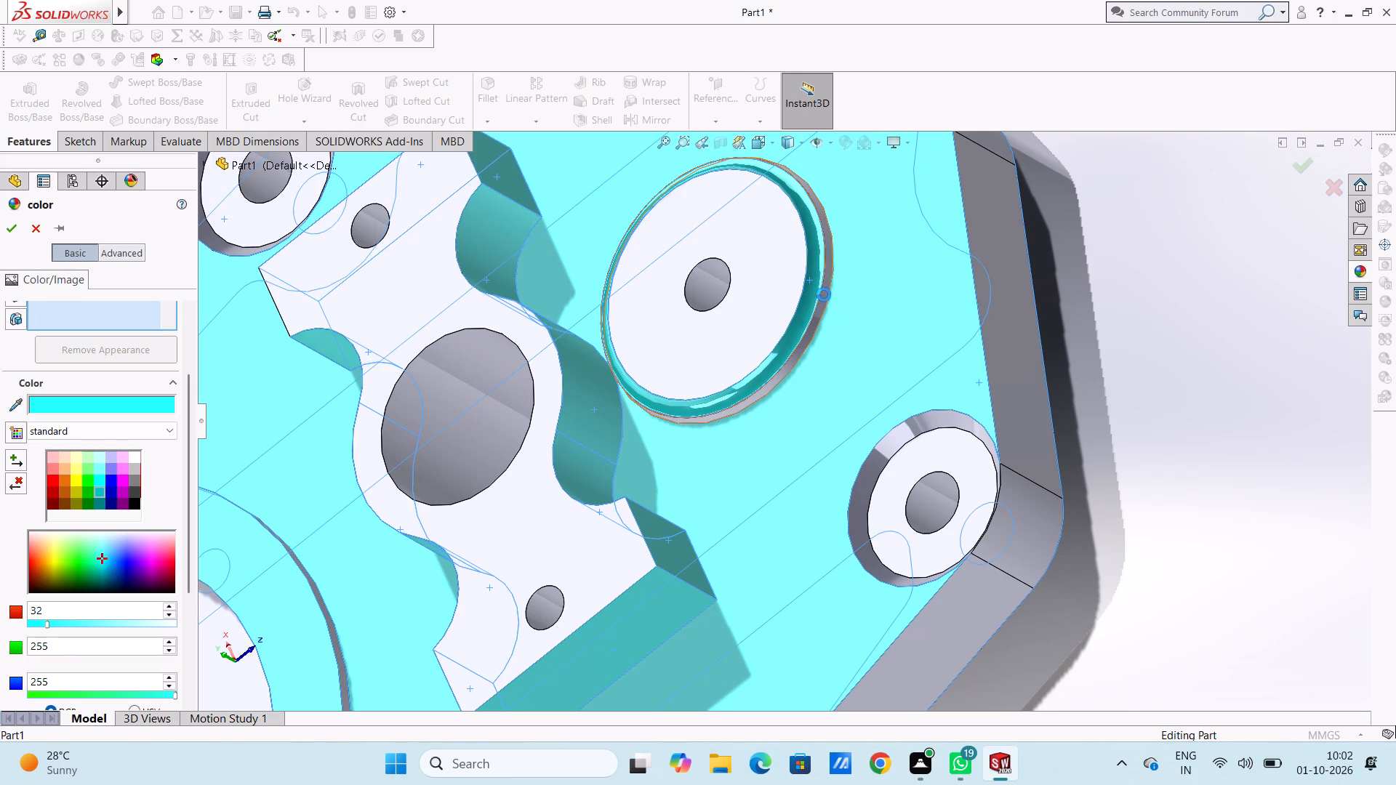
scroll(809, 336, up, 6)
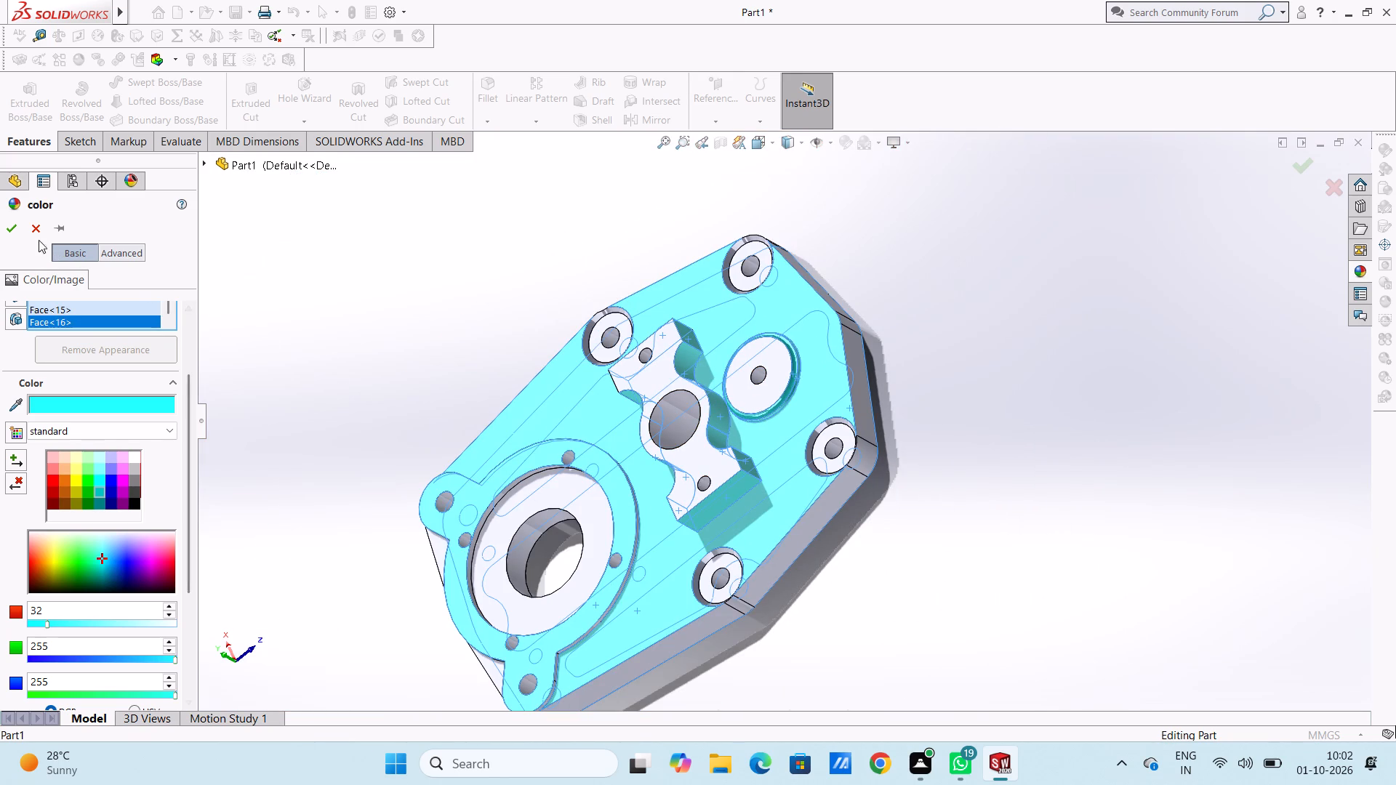
click(13, 231)
click(331, 317)
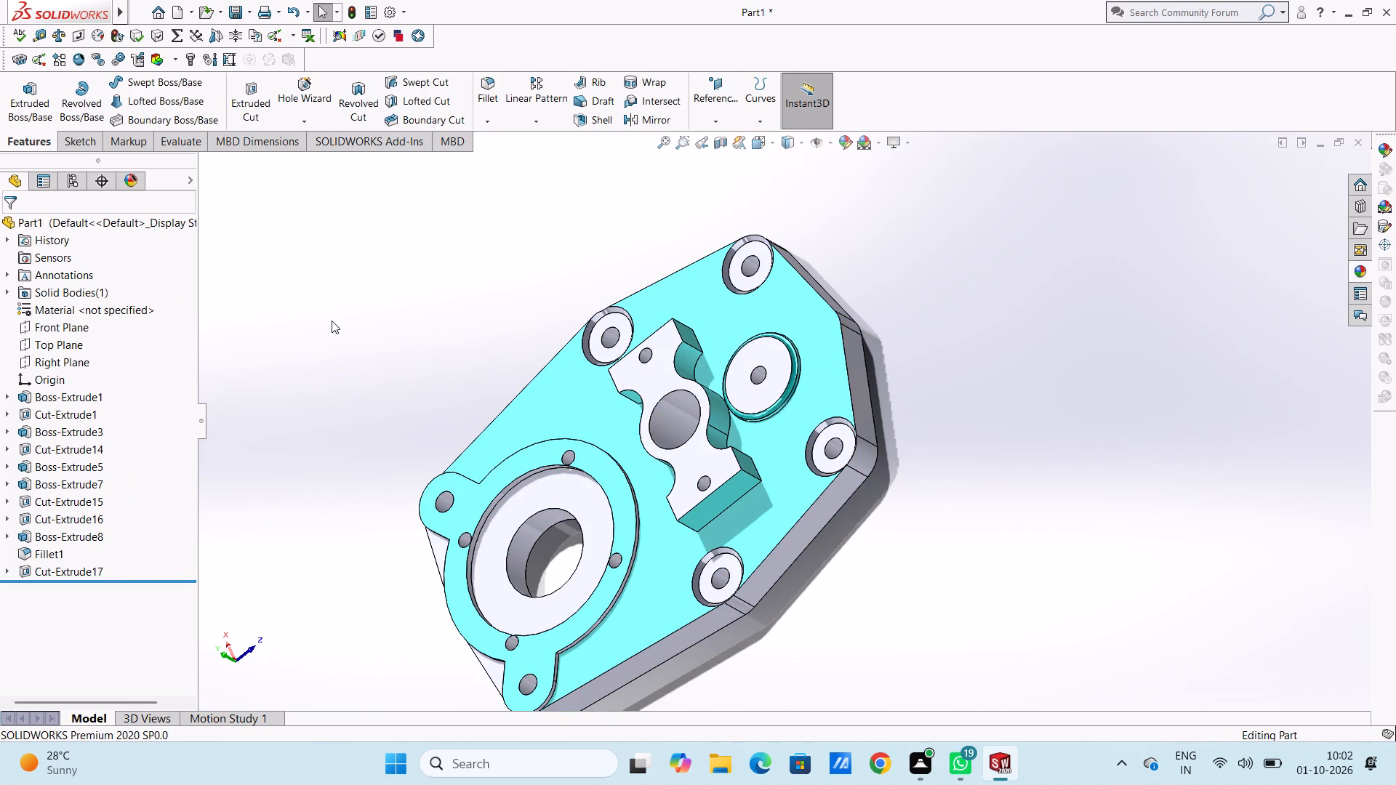
Start a teal colouring on the plate's outer side walls around the small-boss end, including the angled walls and their rounded corners.
key(ctrl+7)
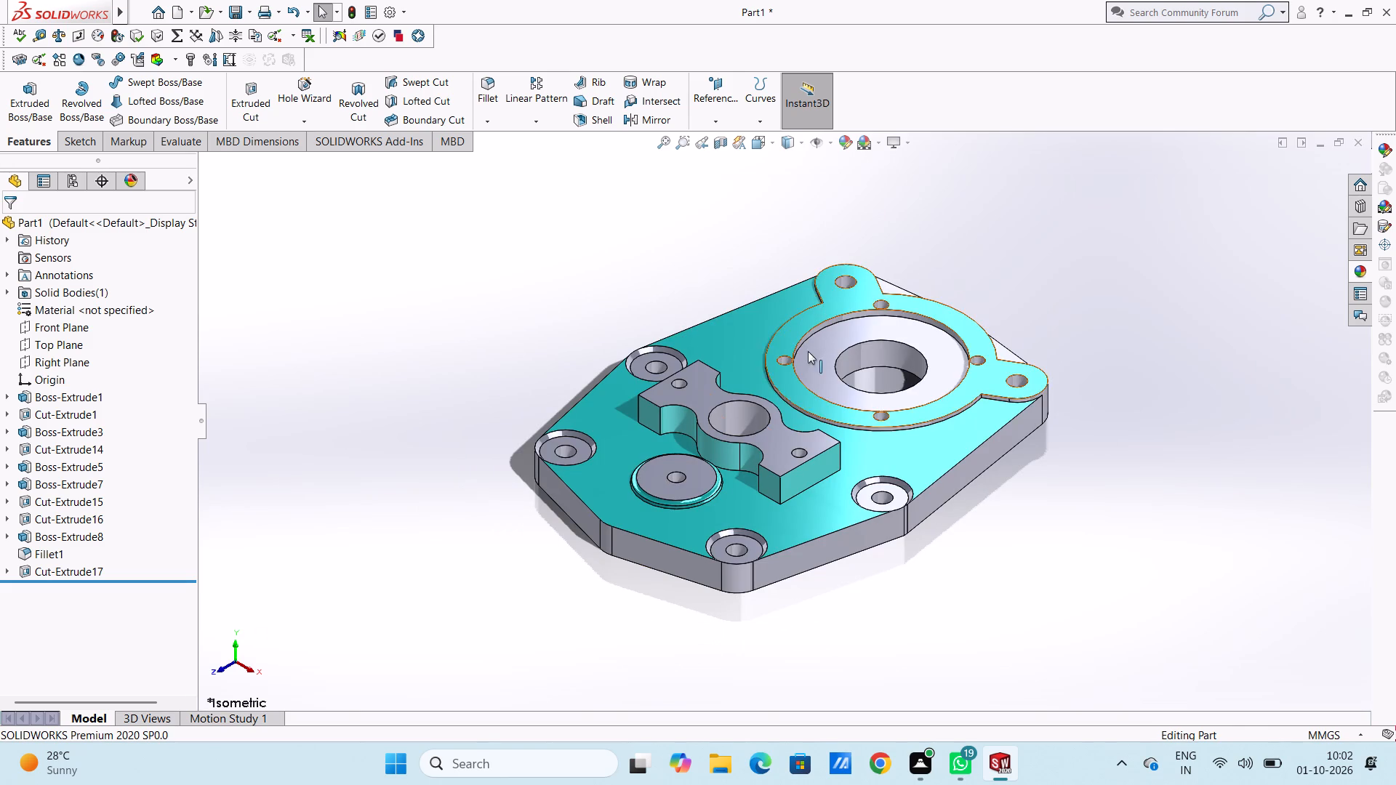
click(831, 555)
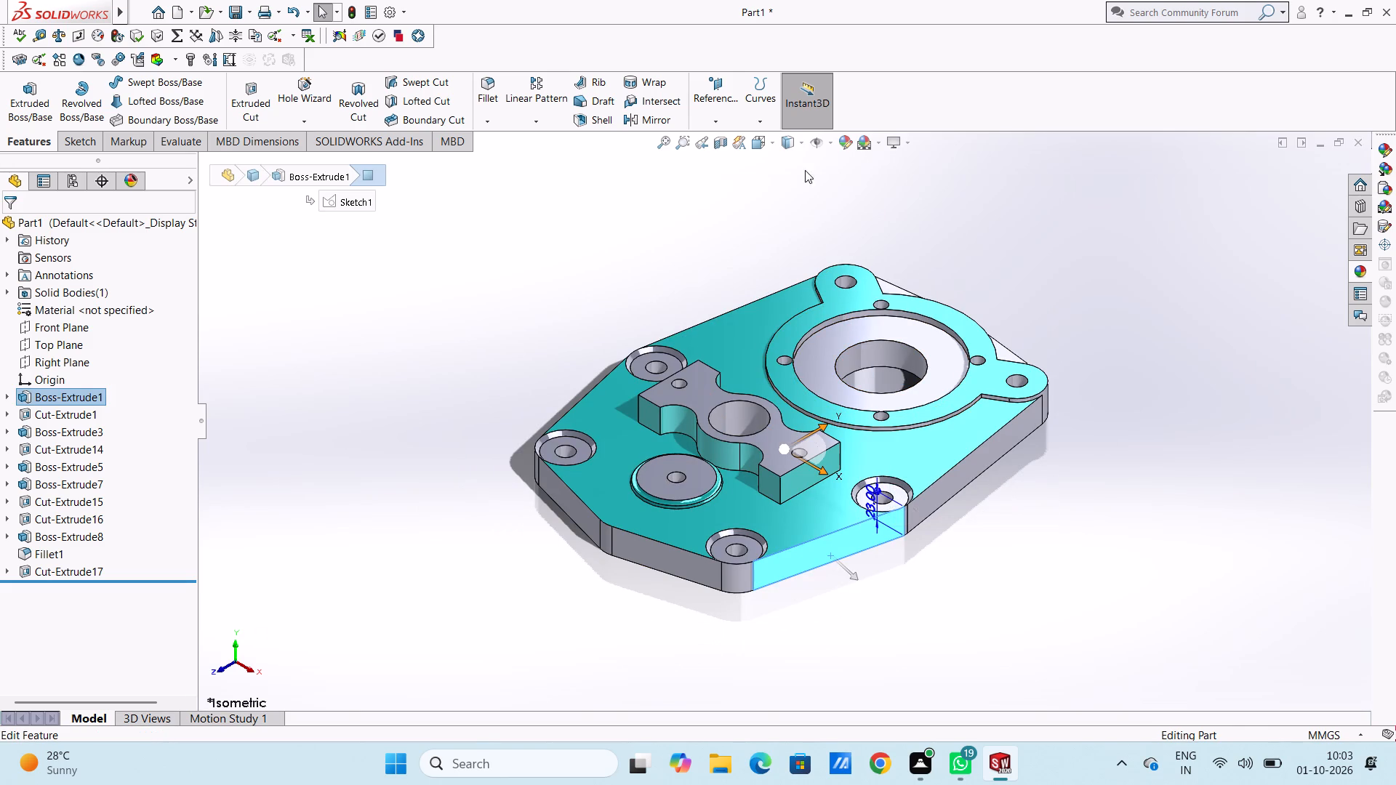
click(842, 143)
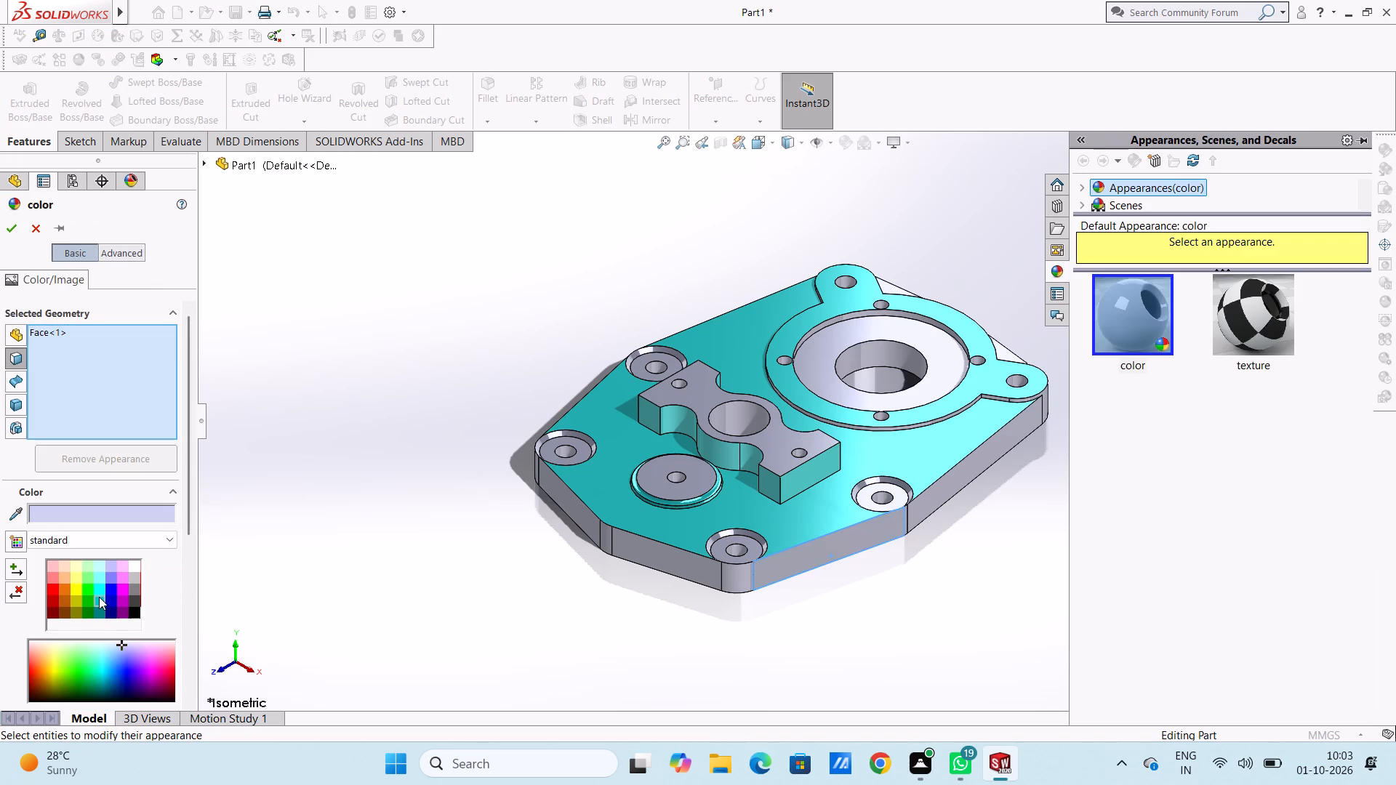
click(99, 597)
click(669, 555)
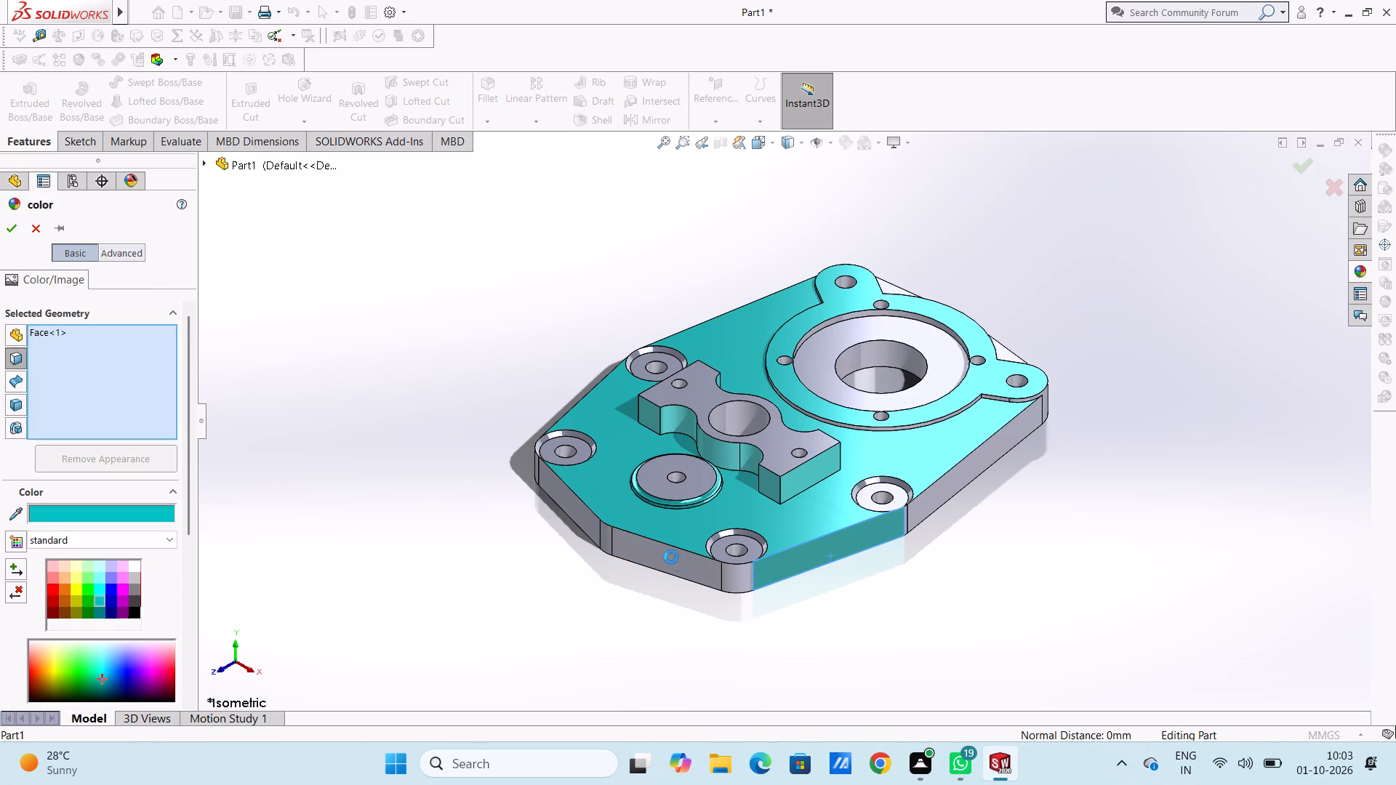
click(727, 579)
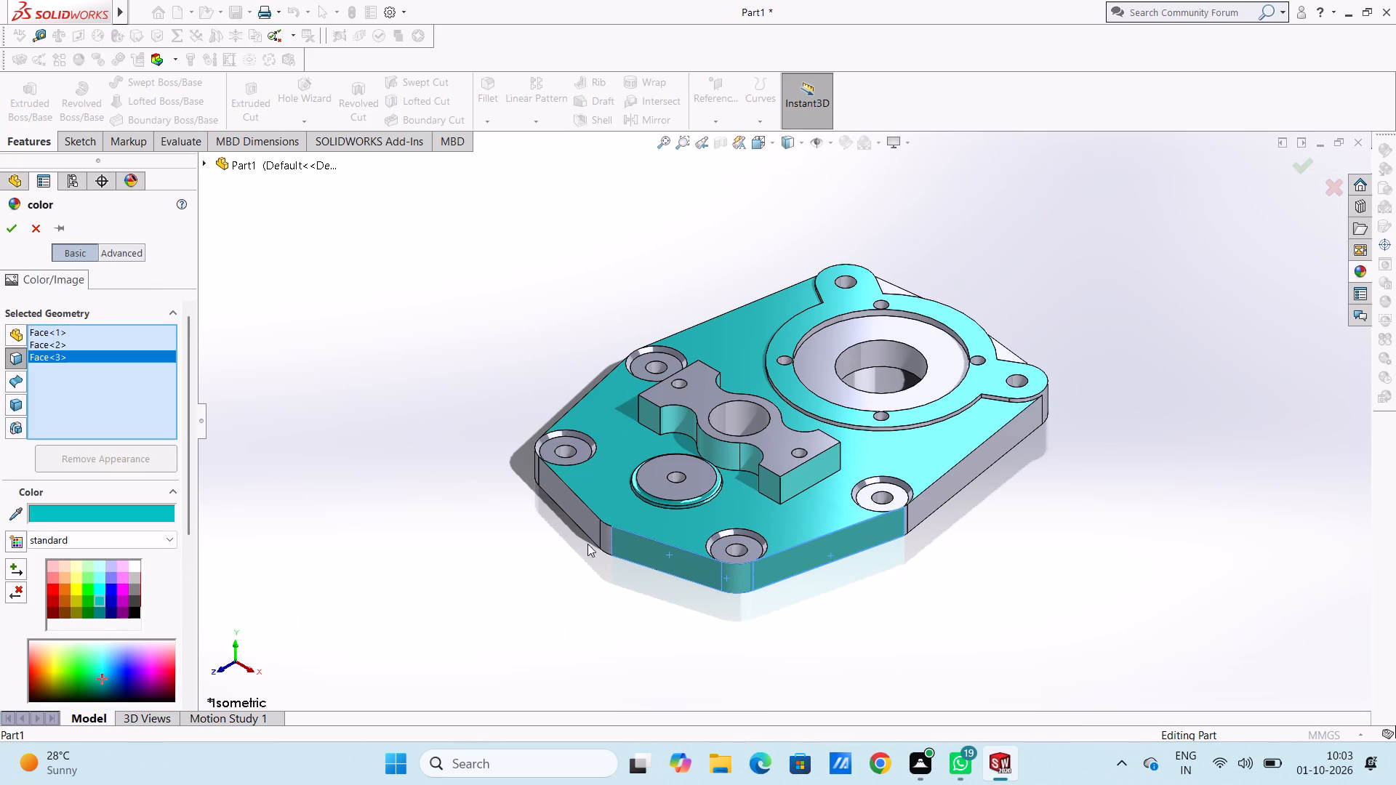
click(587, 515)
click(604, 538)
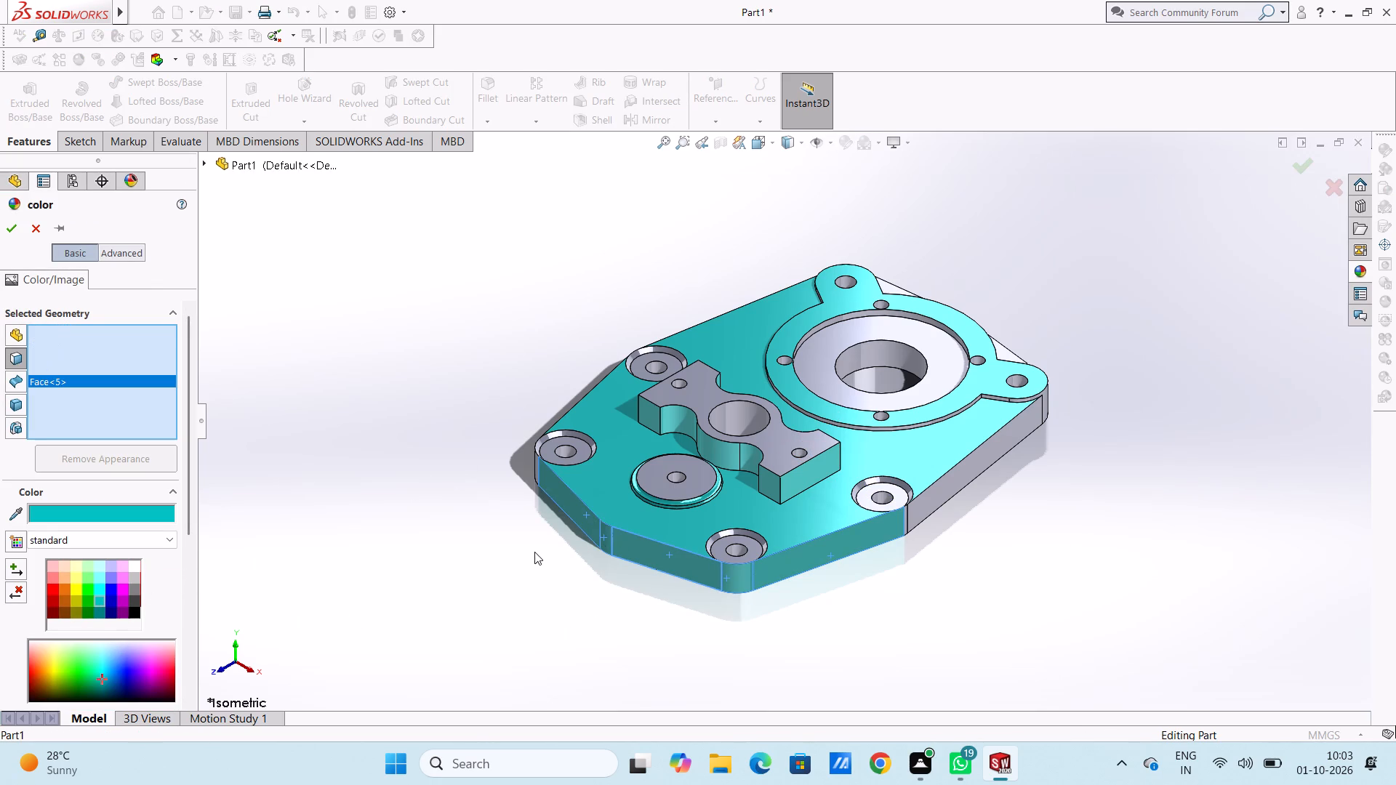
Add the adjoining side wall, the long side wall towards the large bore, and the rounded corners joining them to the teal selection.
middle_drag(539, 555, 680, 651)
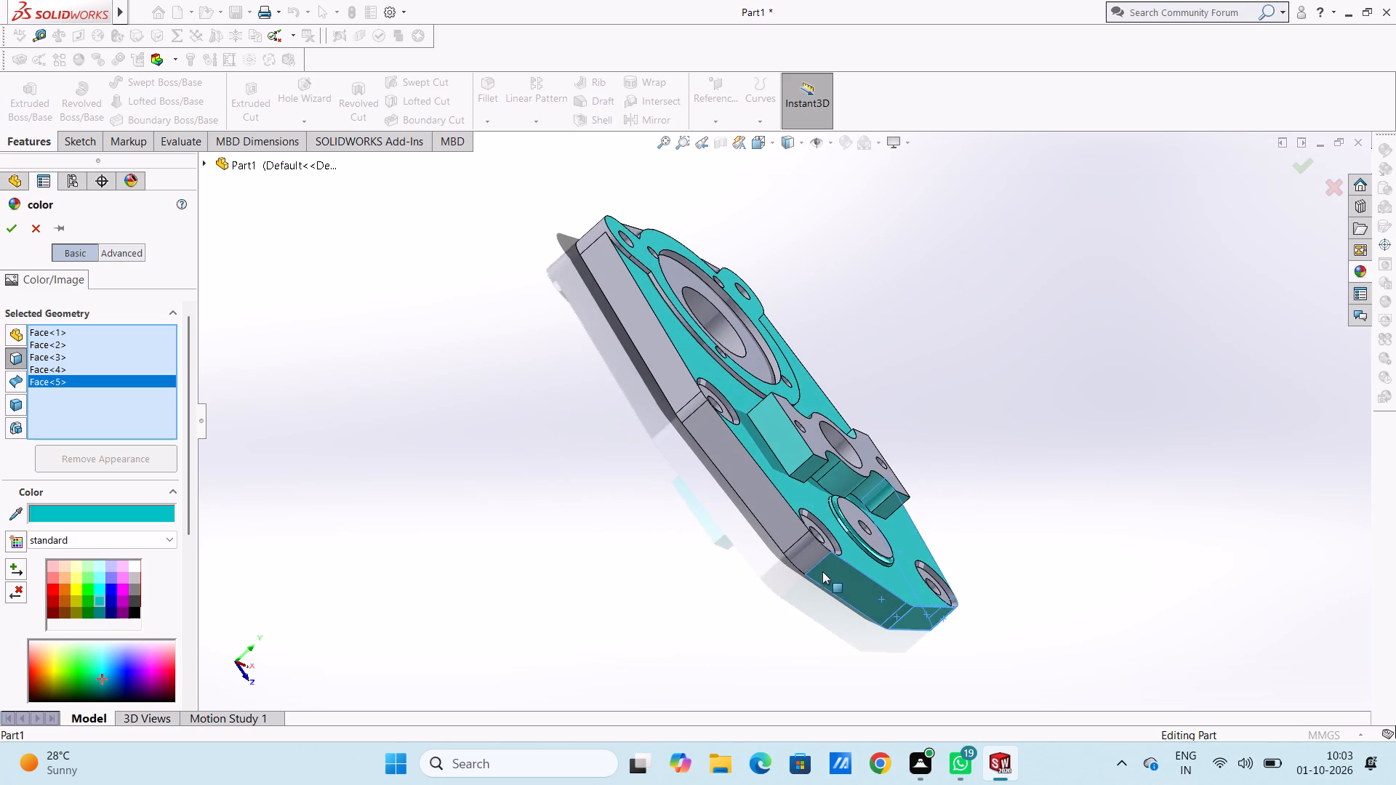
scroll(819, 559, down, 3)
click(726, 454)
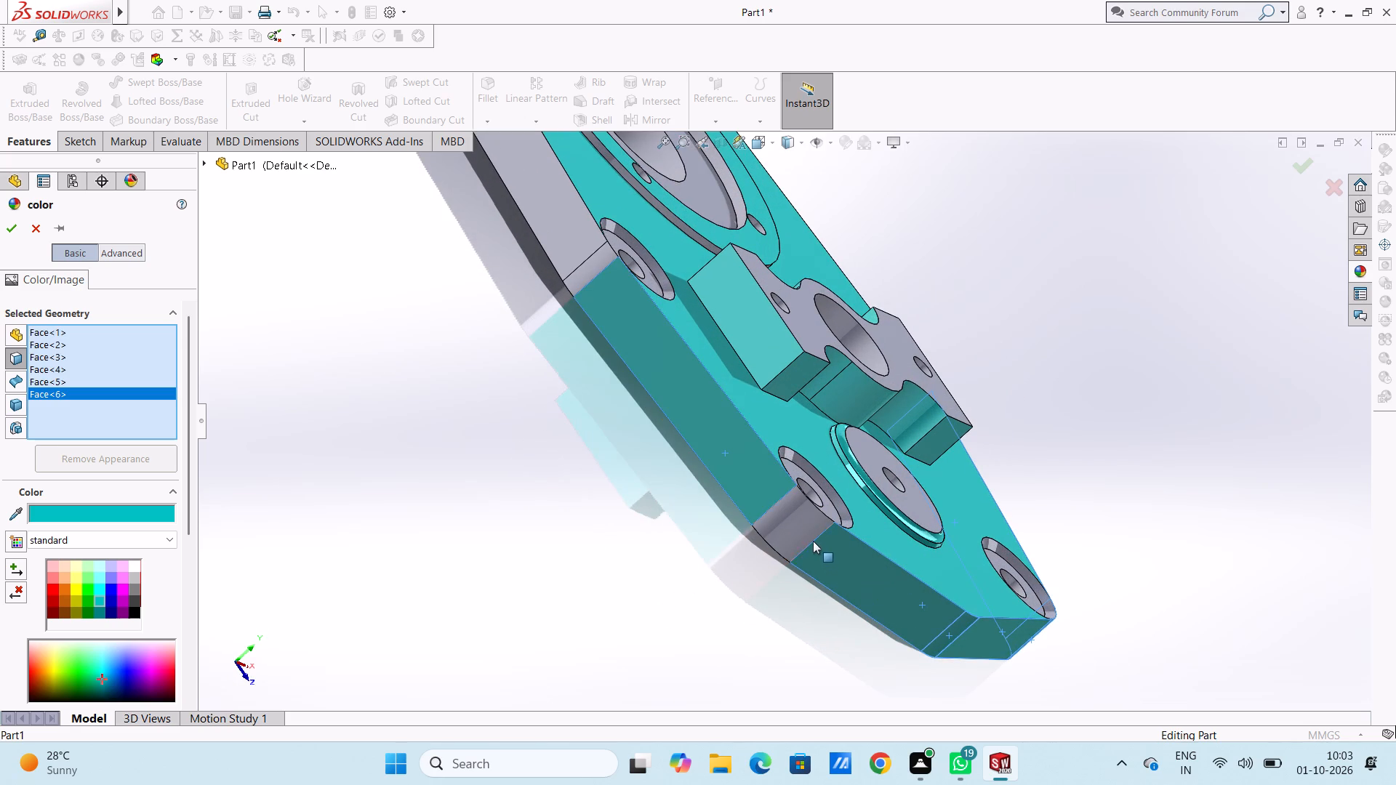
click(793, 512)
scroll(733, 531, up, 4)
middle_drag(664, 363, 686, 438)
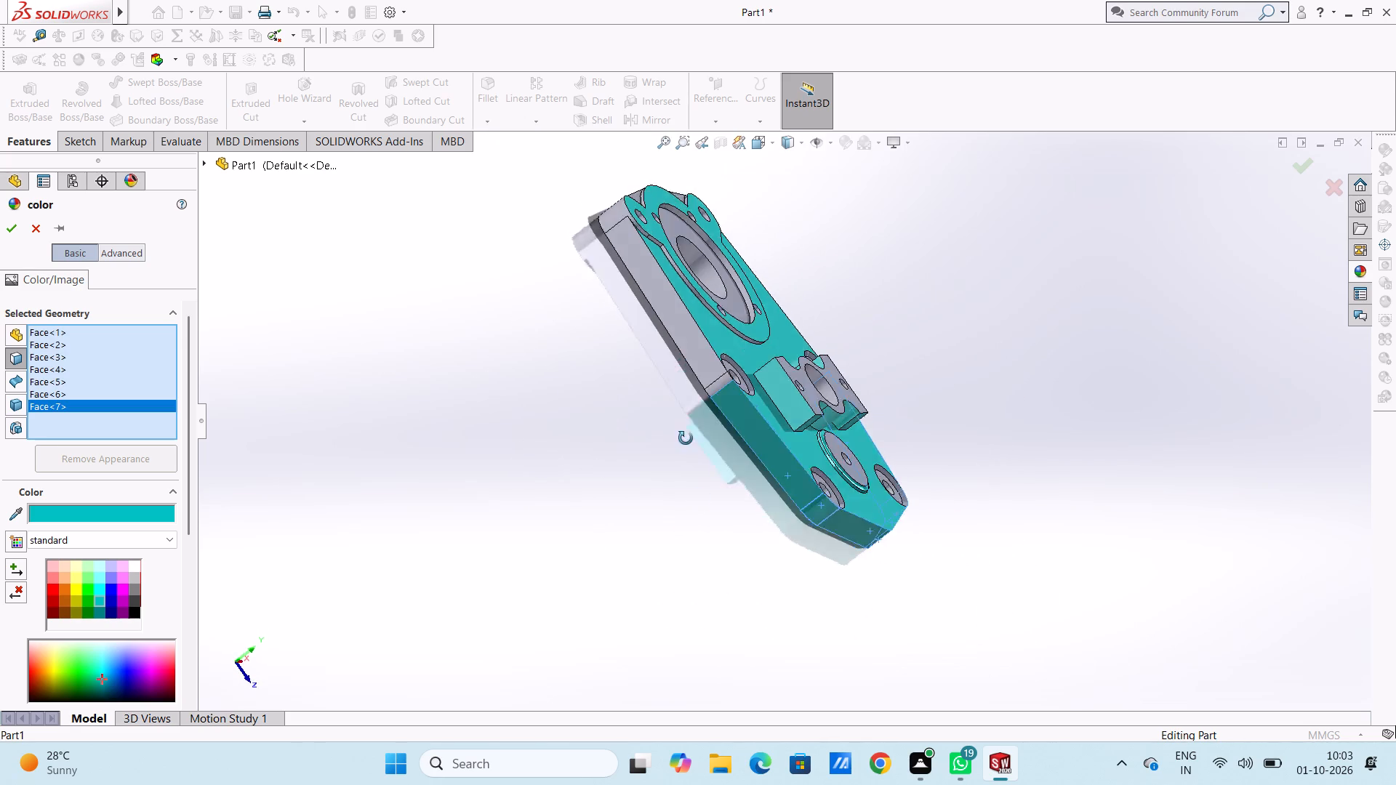
middle_drag(686, 438, 707, 527)
click(731, 432)
scroll(764, 467, down, 2)
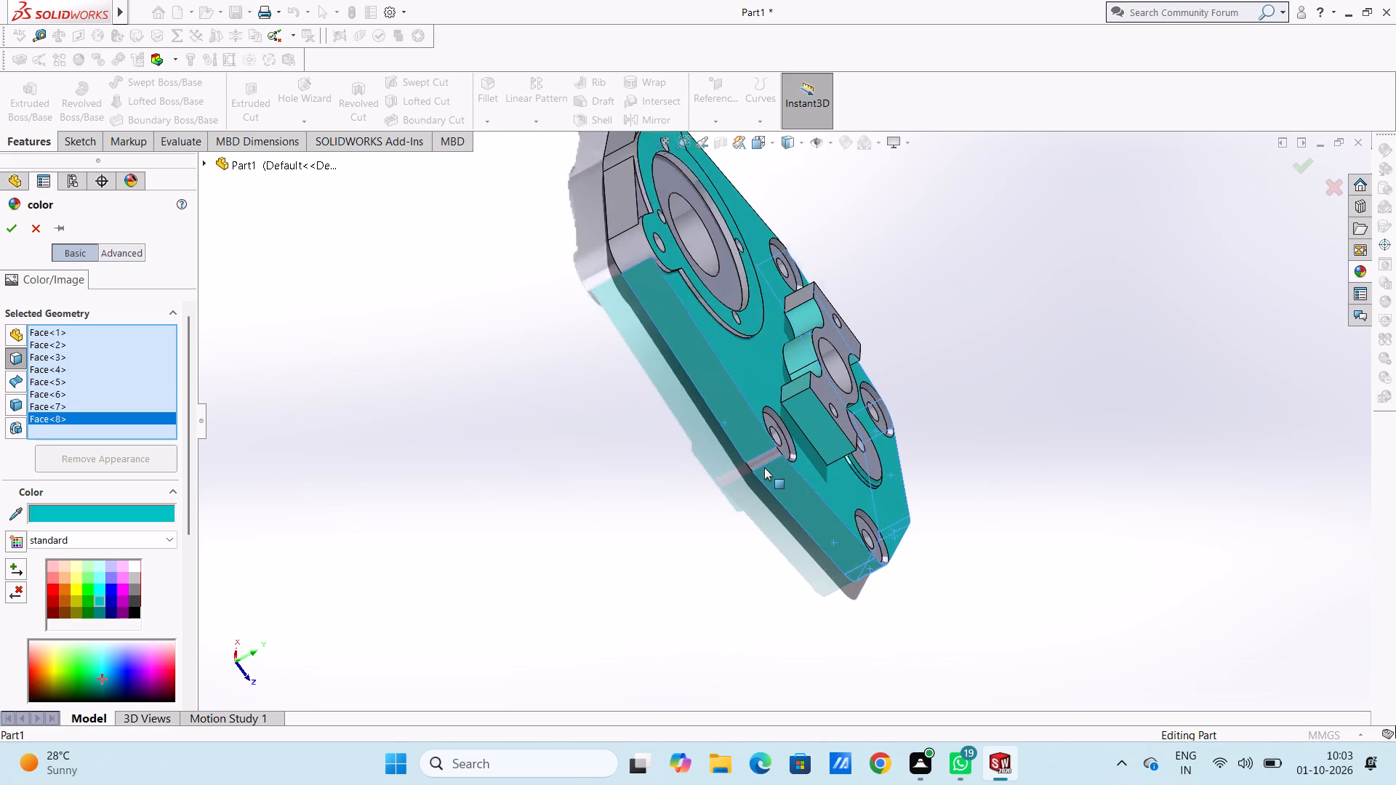
scroll(764, 467, down, 2)
click(763, 451)
Add the rounded corner, first flat end wall, middle end wall and adjacent small flange-side faces at the large-bore end to the teal selection.
scroll(758, 448, up, 5)
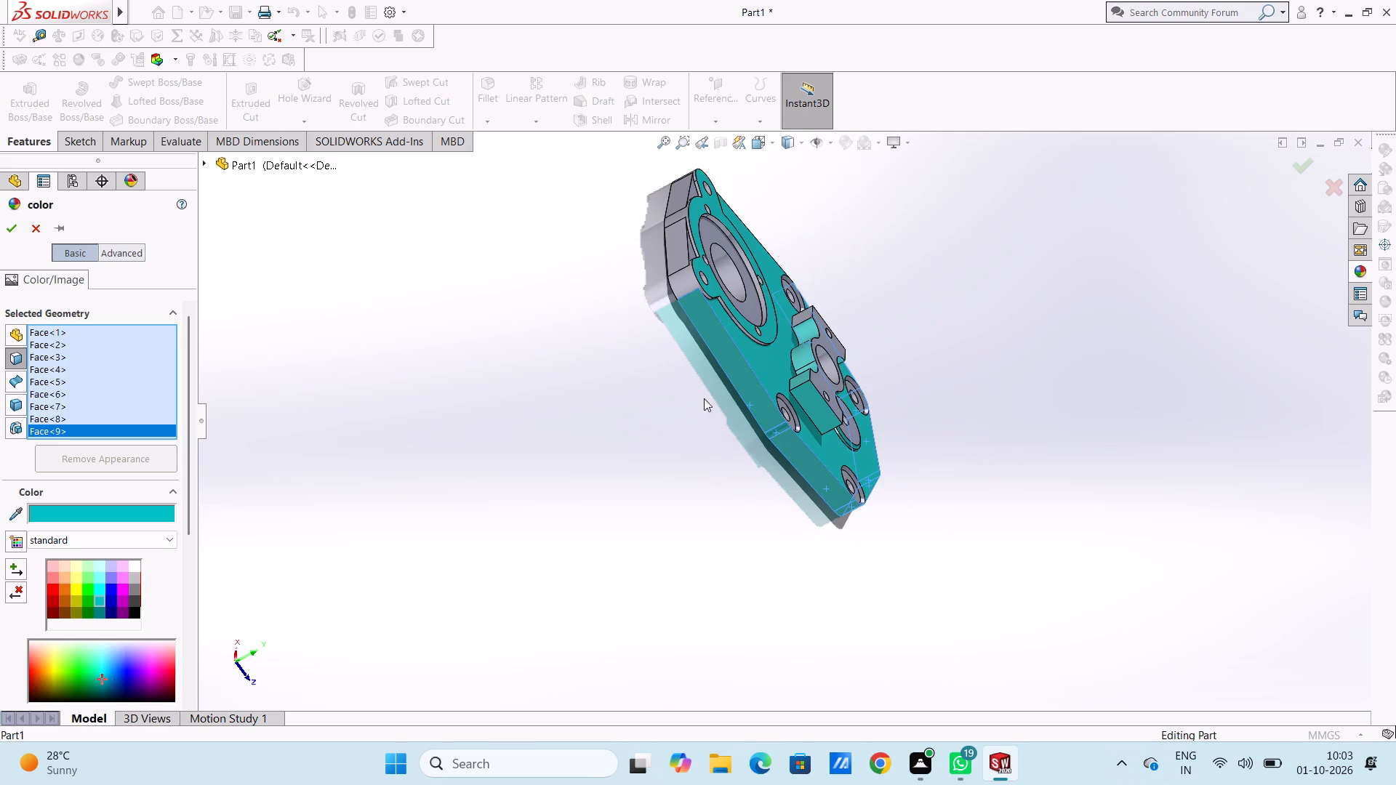
middle_drag(665, 329, 704, 507)
scroll(726, 452, down, 4)
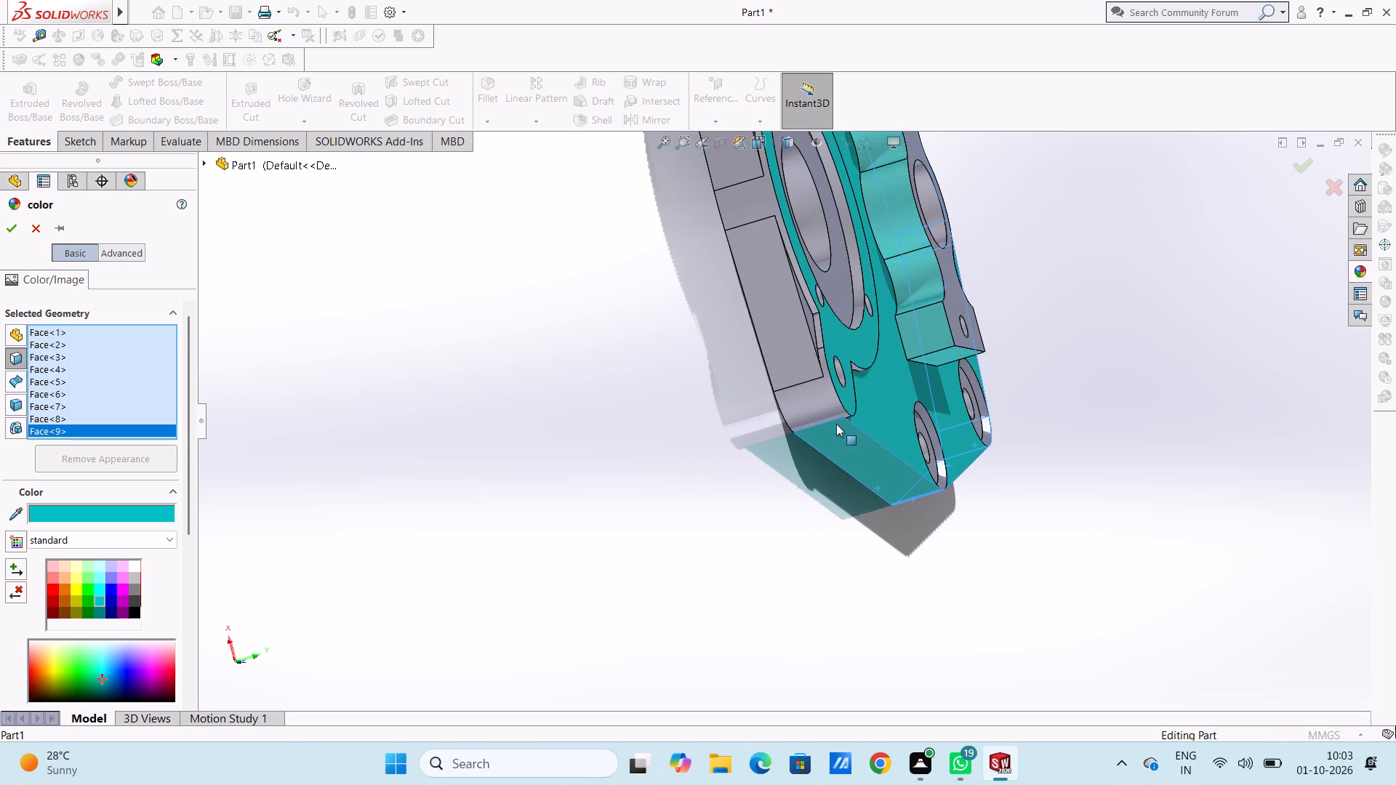
click(816, 413)
click(774, 358)
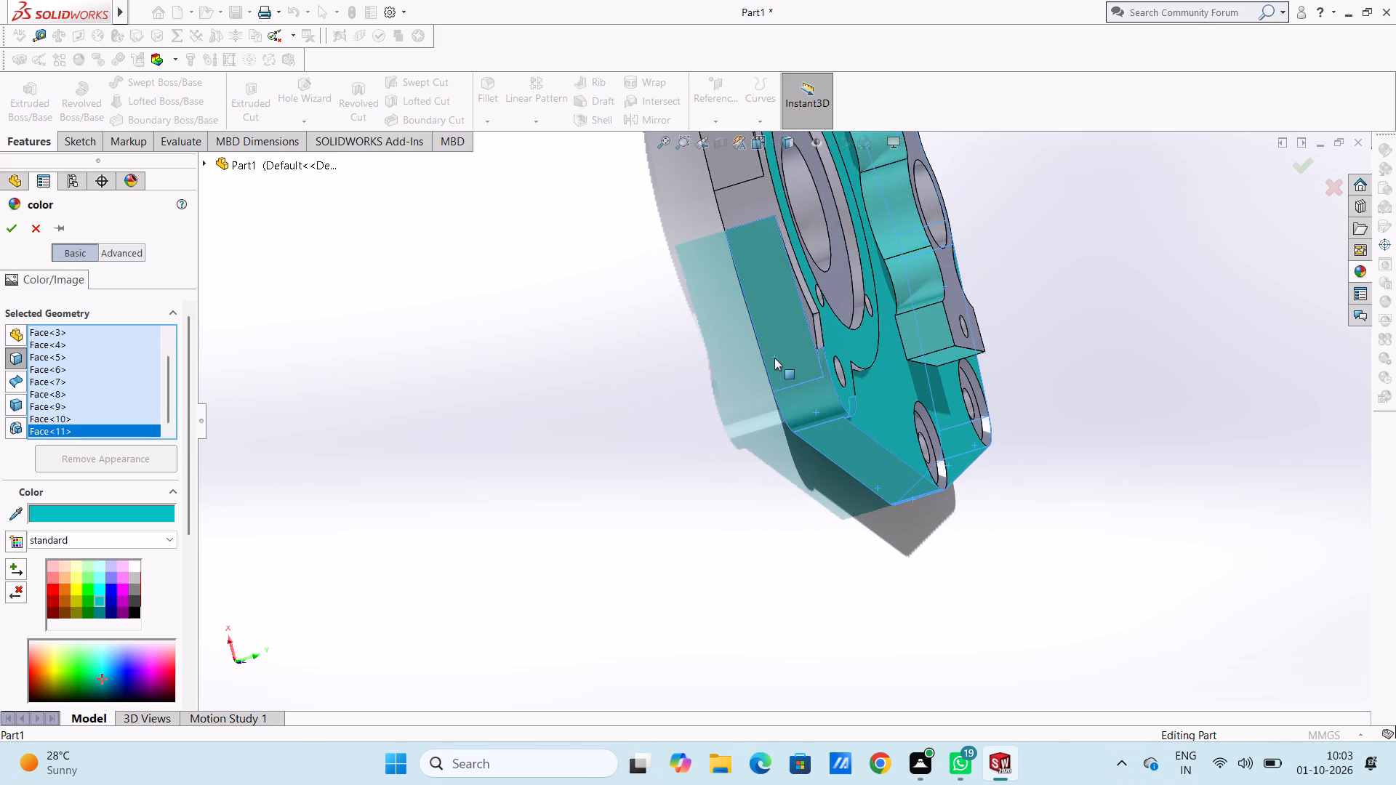
scroll(774, 358, up, 3)
scroll(763, 310, down, 4)
click(771, 315)
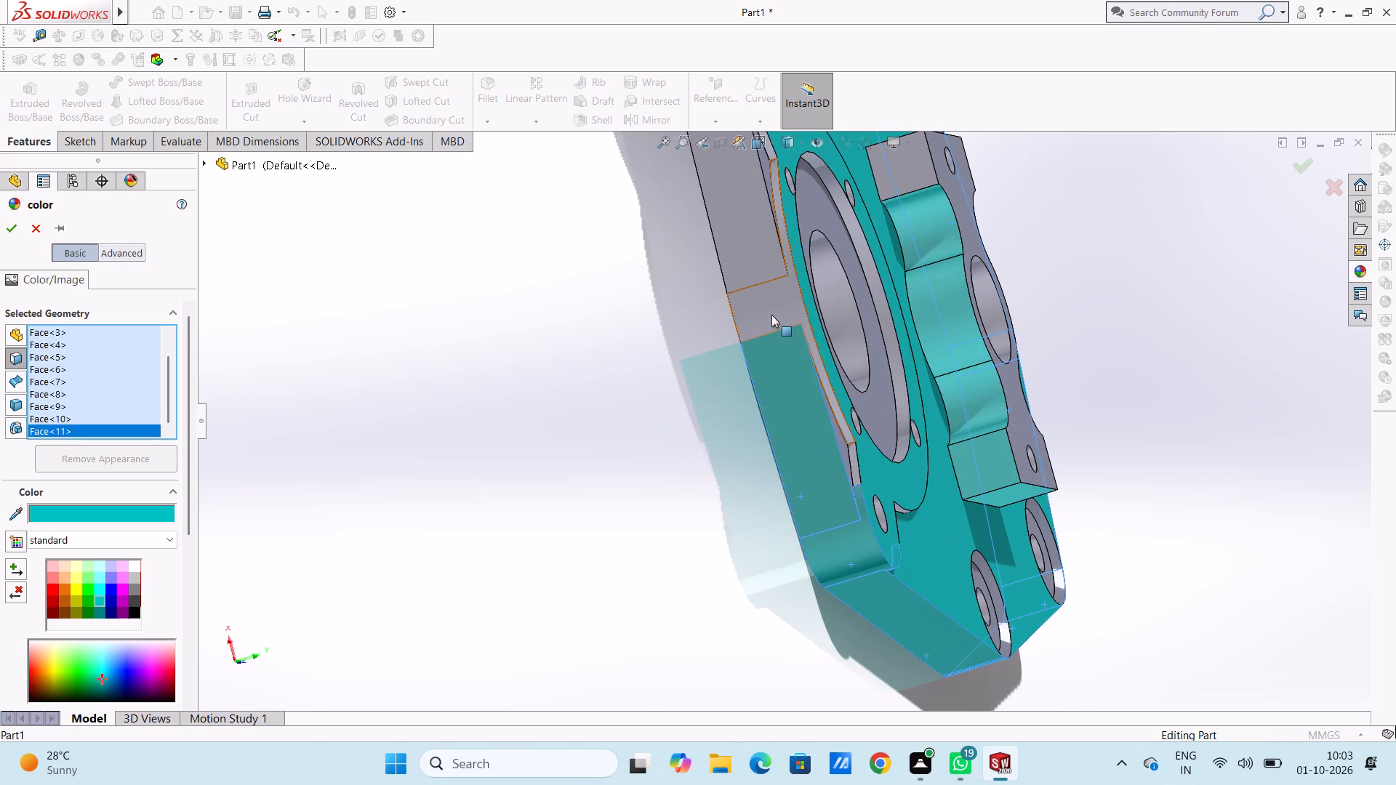
click(848, 460)
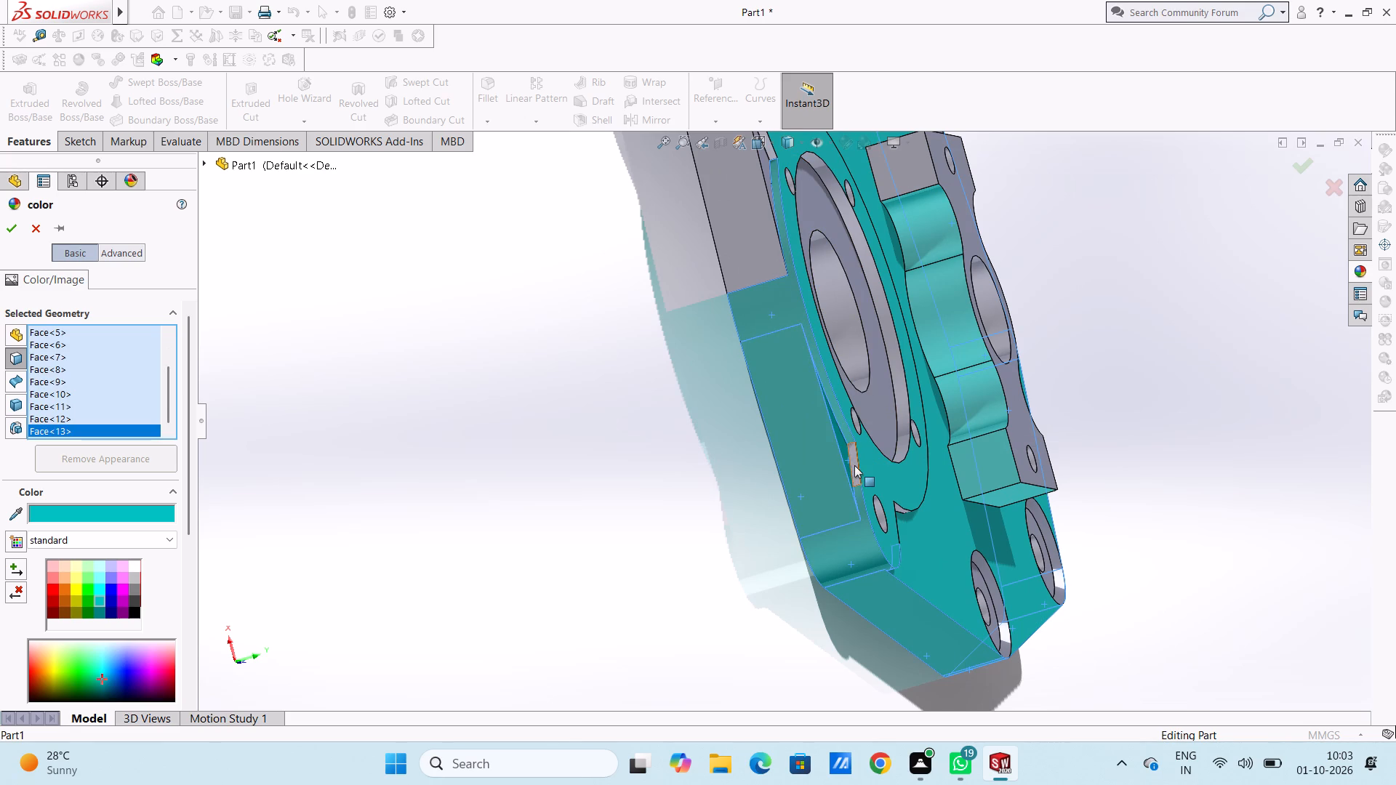
click(854, 465)
Add the second flat end wall at the large-bore end and the small faces beneath its neighbouring flange lobe to the teal selection.
scroll(736, 458, up, 3)
middle_drag(629, 299, 622, 334)
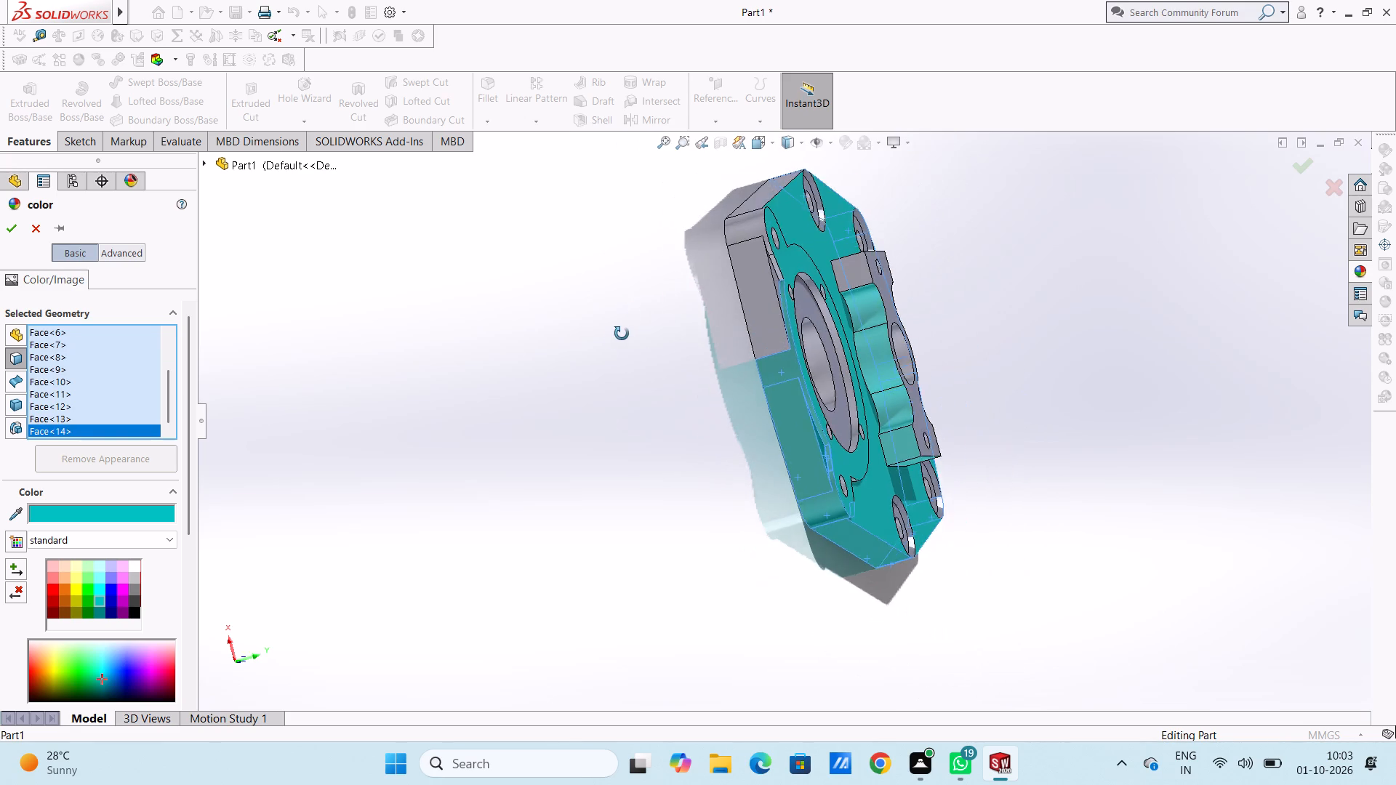
middle_drag(622, 334, 605, 350)
scroll(696, 357, down, 5)
click(695, 380)
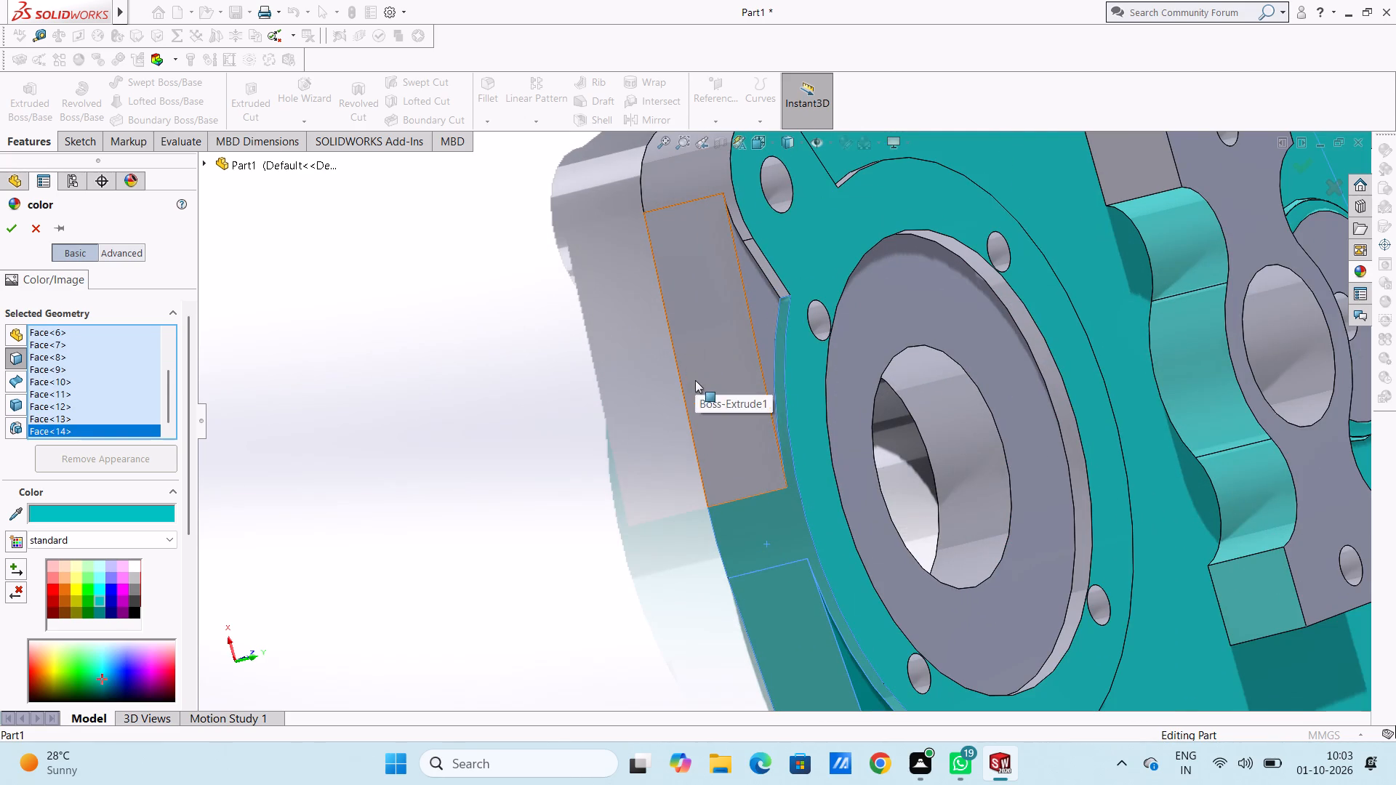
click(755, 259)
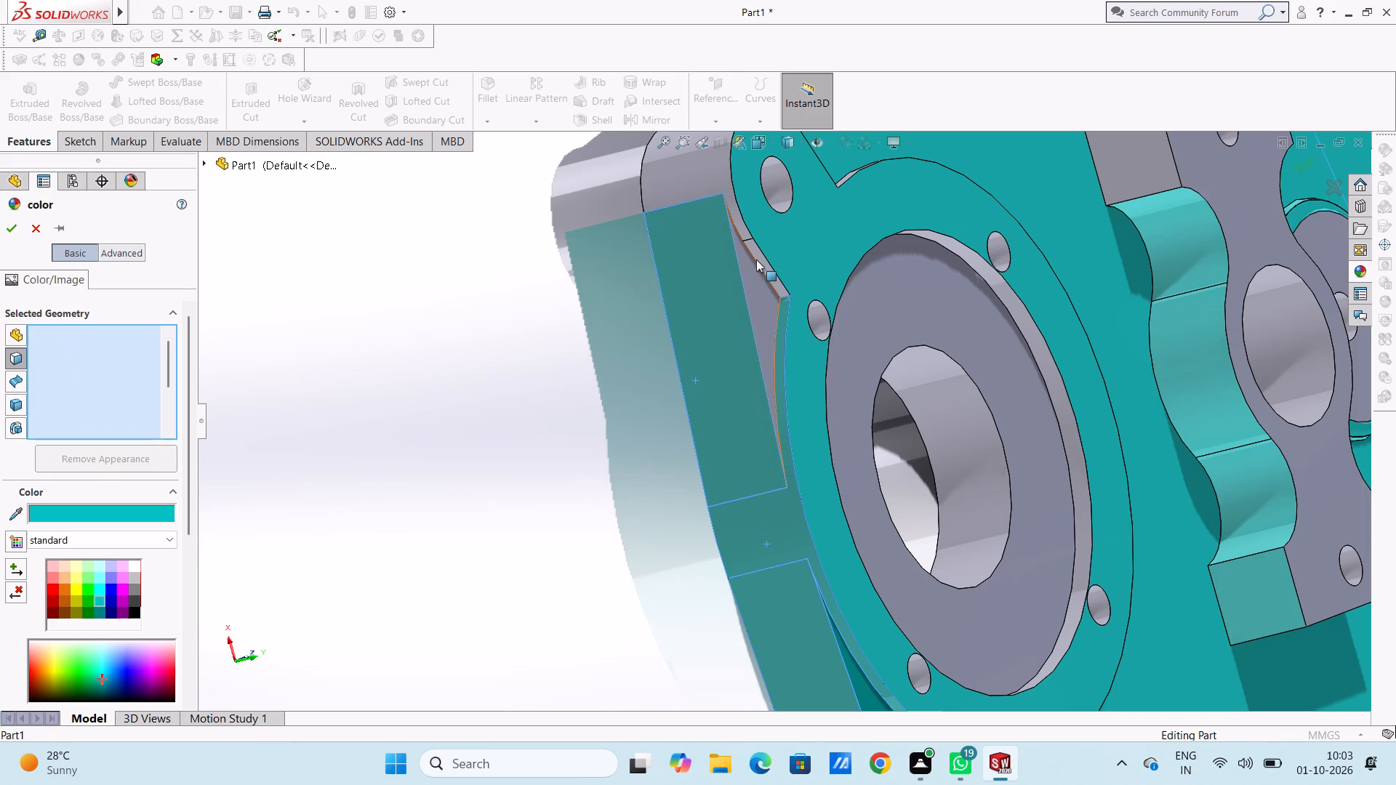
click(757, 259)
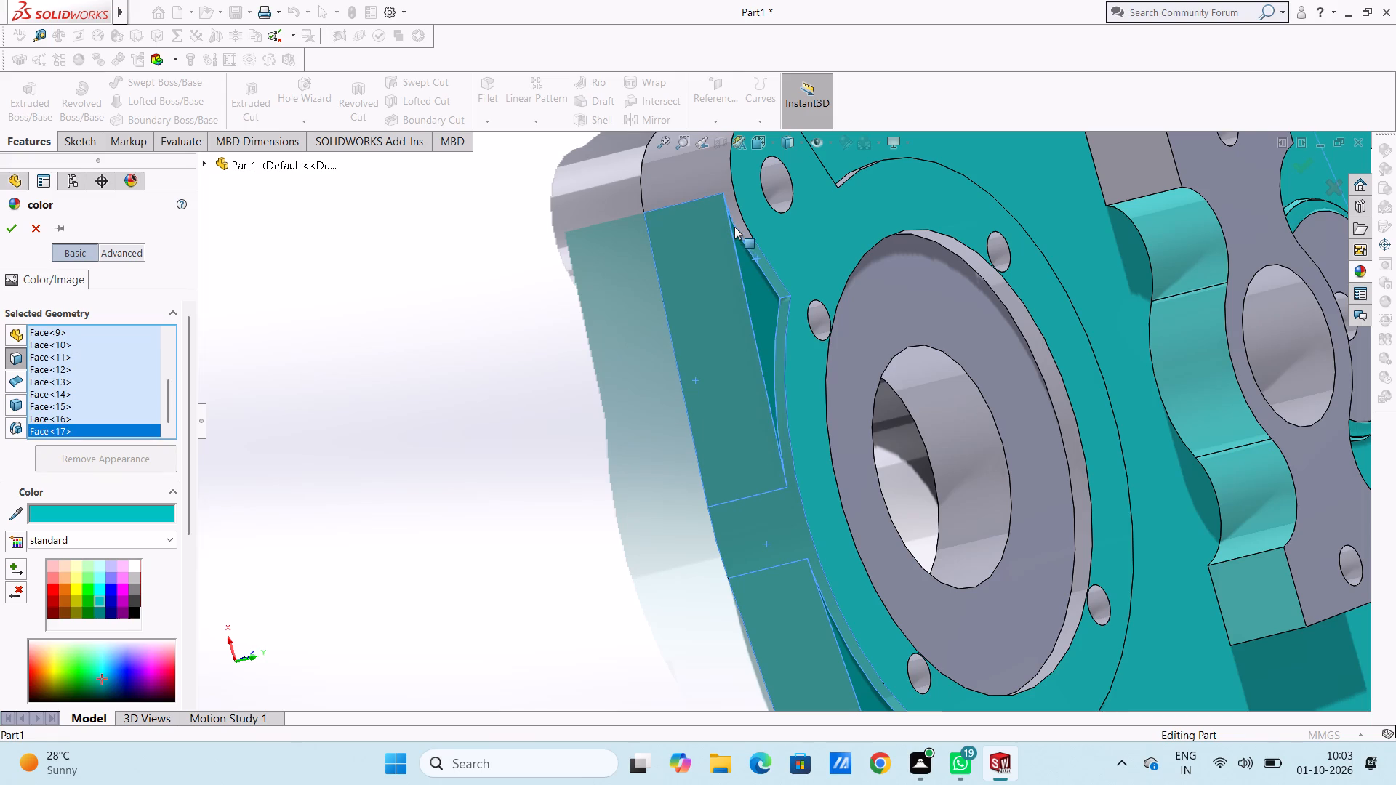
click(734, 225)
Add the opposite long side wall beside the large bore and its rounded transition to the next wall to the teal selection.
scroll(654, 334, up, 5)
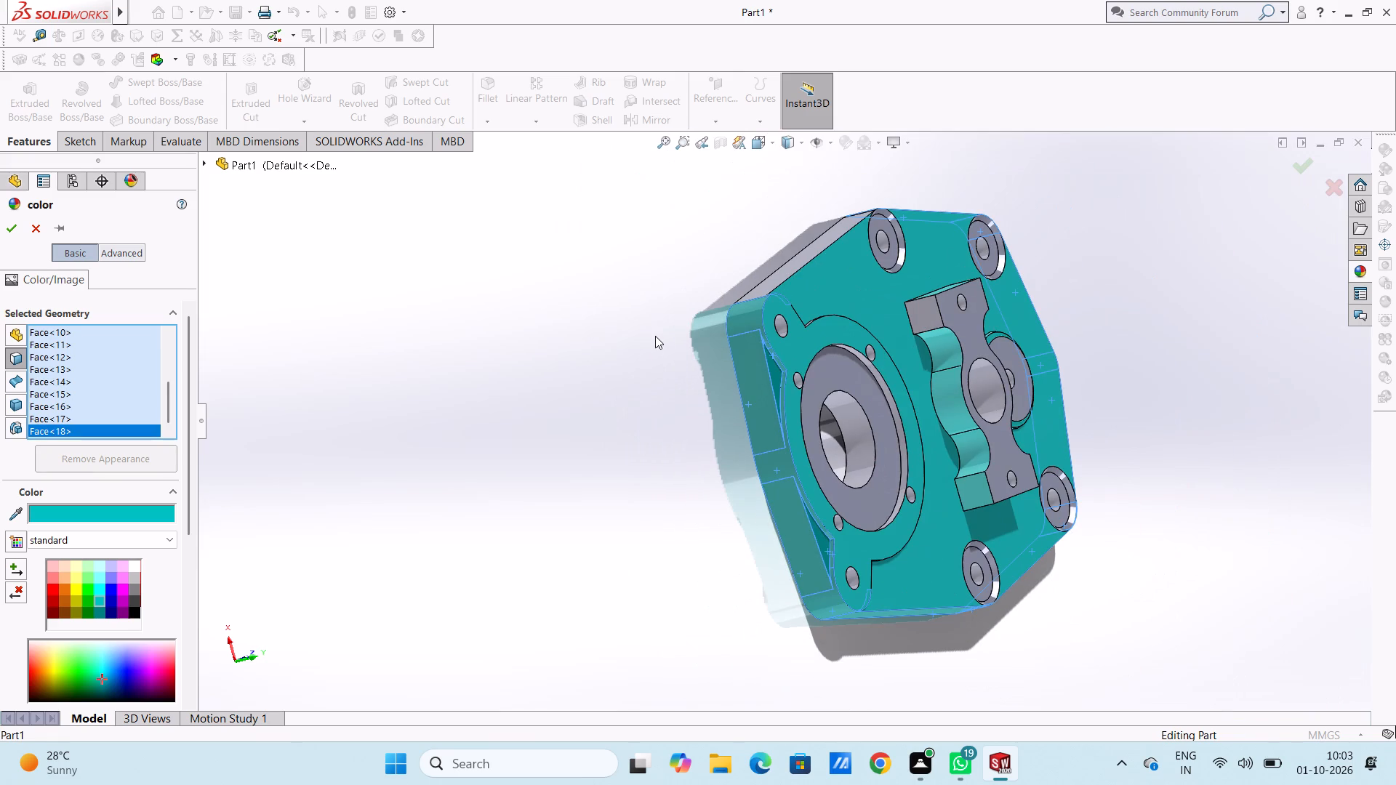
middle_drag(702, 318, 734, 523)
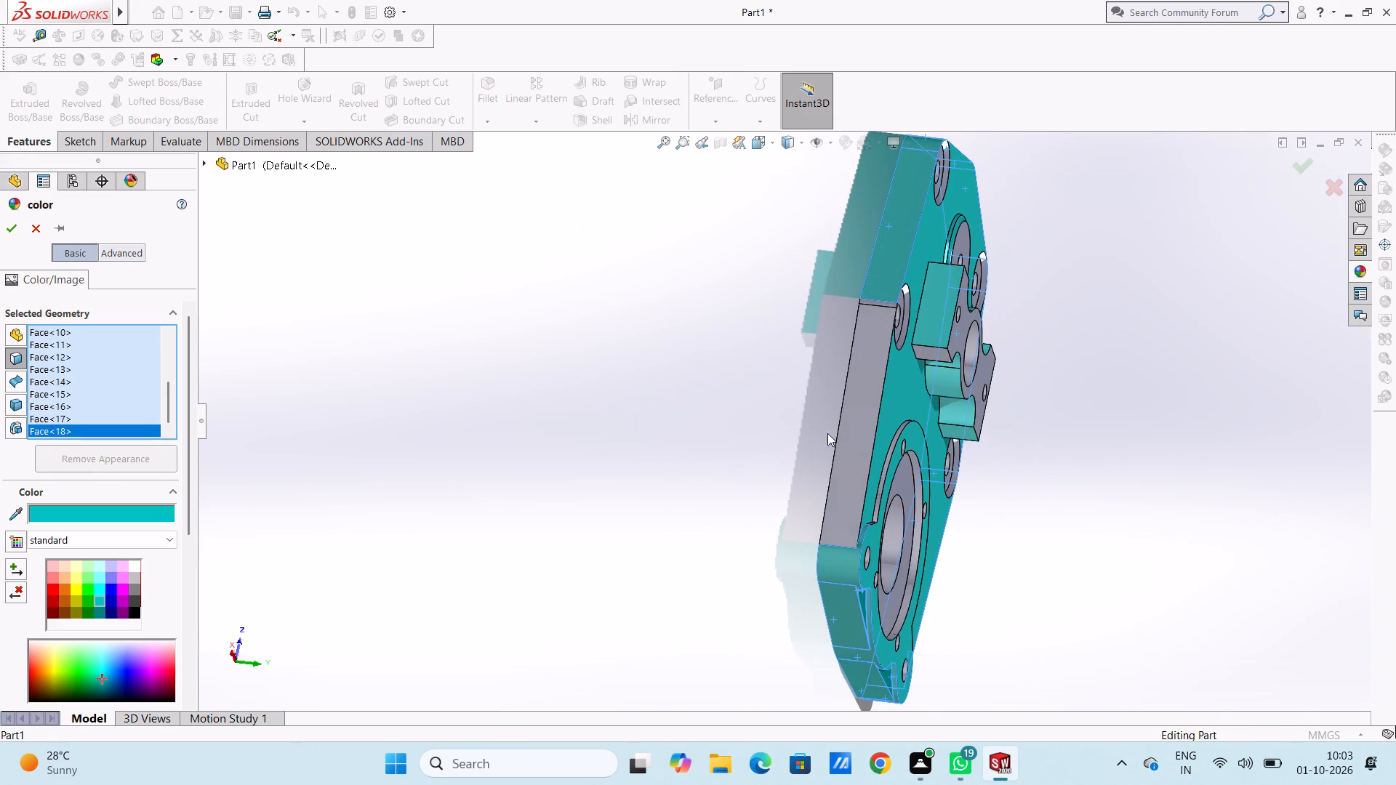
click(846, 439)
middle_drag(798, 446, 799, 447)
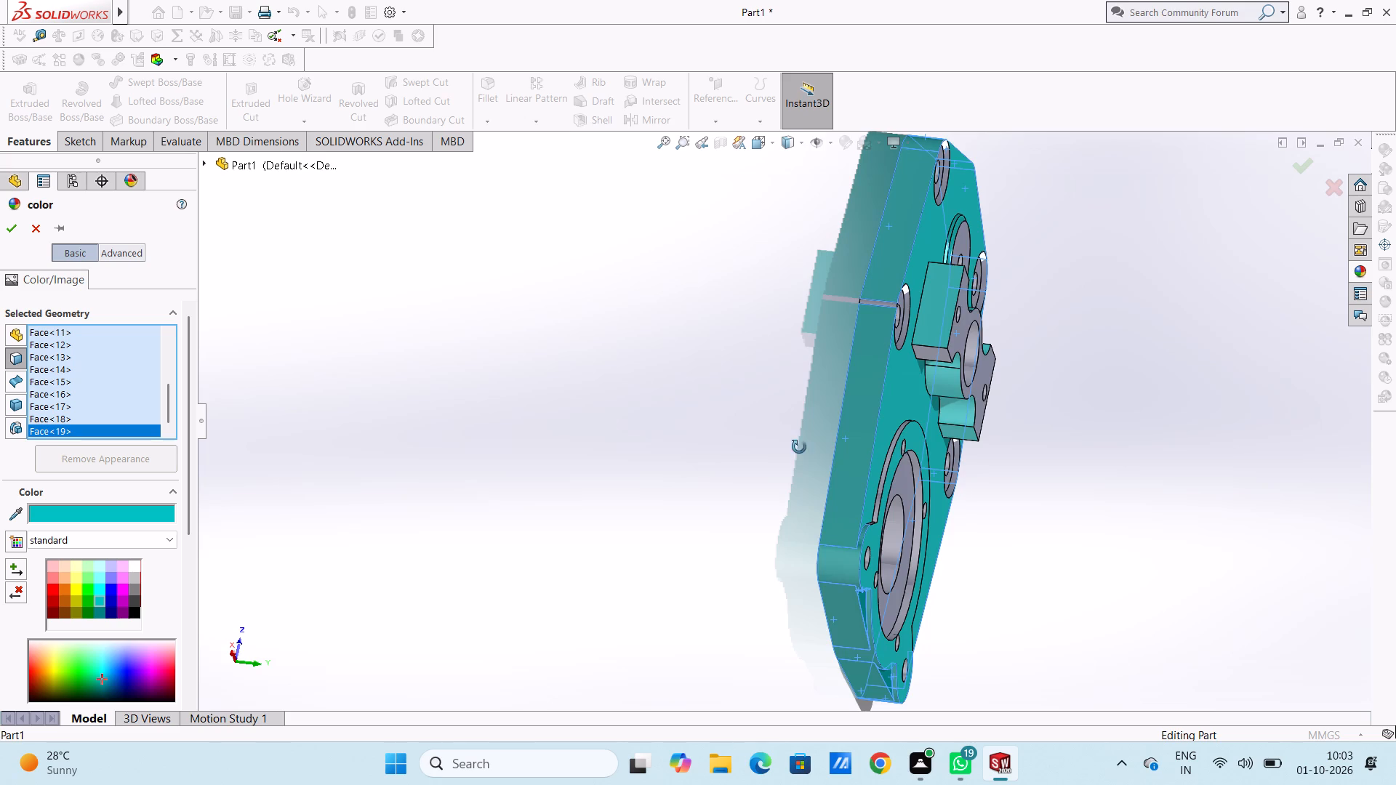
middle_drag(799, 447, 769, 525)
scroll(950, 469, down, 4)
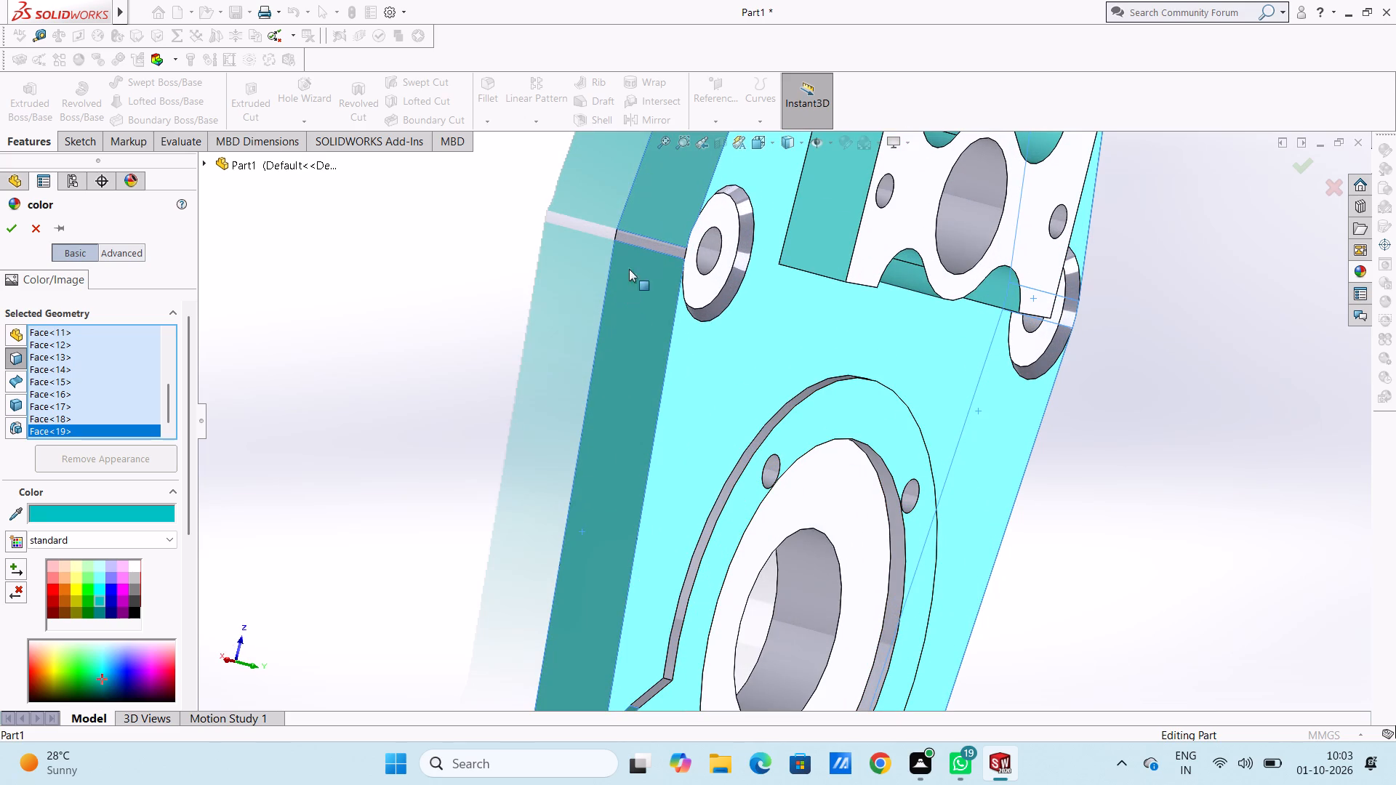
click(647, 245)
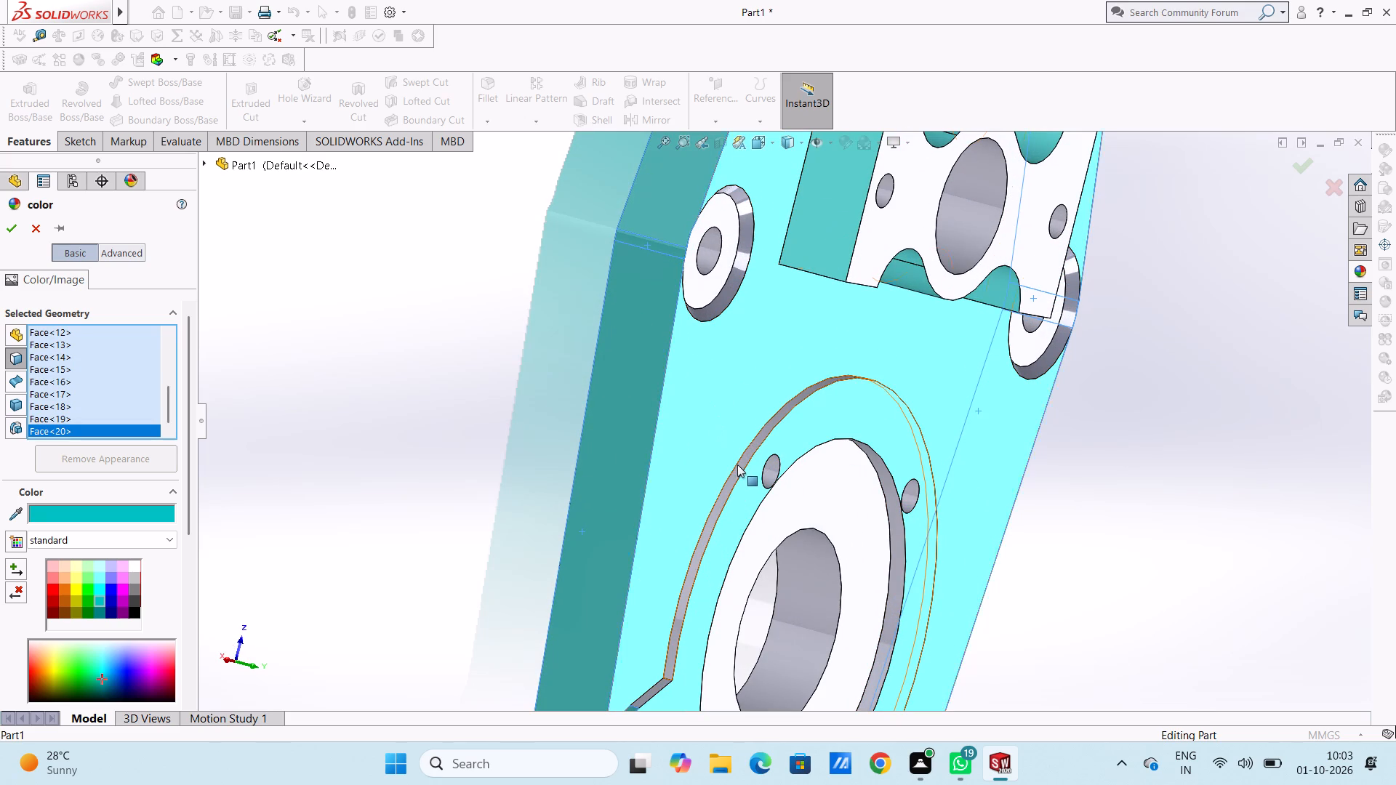
Include the raised flange's curved edge wall and the short edge walls at both lobes in the teal selection and apply the appearance.
click(738, 466)
scroll(738, 466, up, 4)
middle_drag(731, 549, 731, 551)
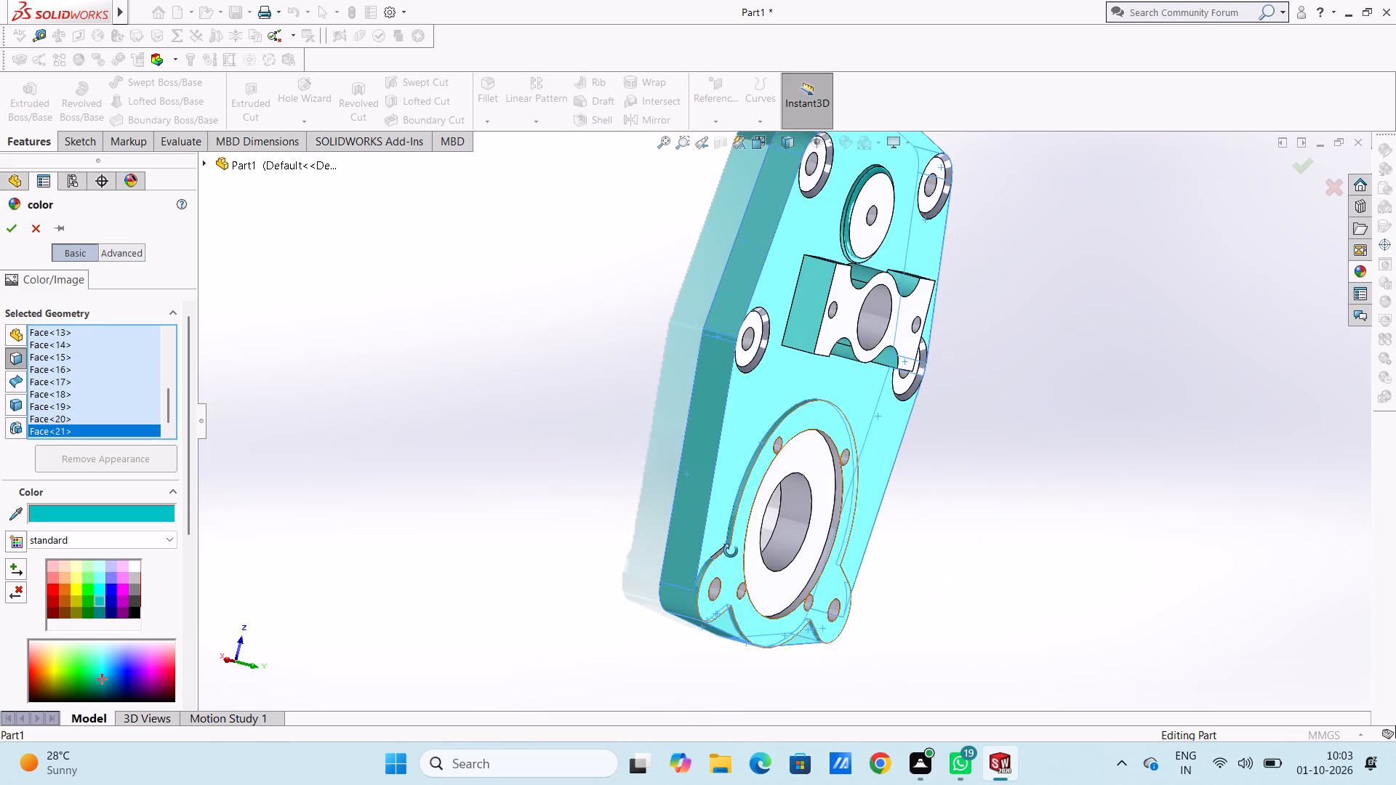
middle_drag(731, 551, 733, 626)
click(720, 582)
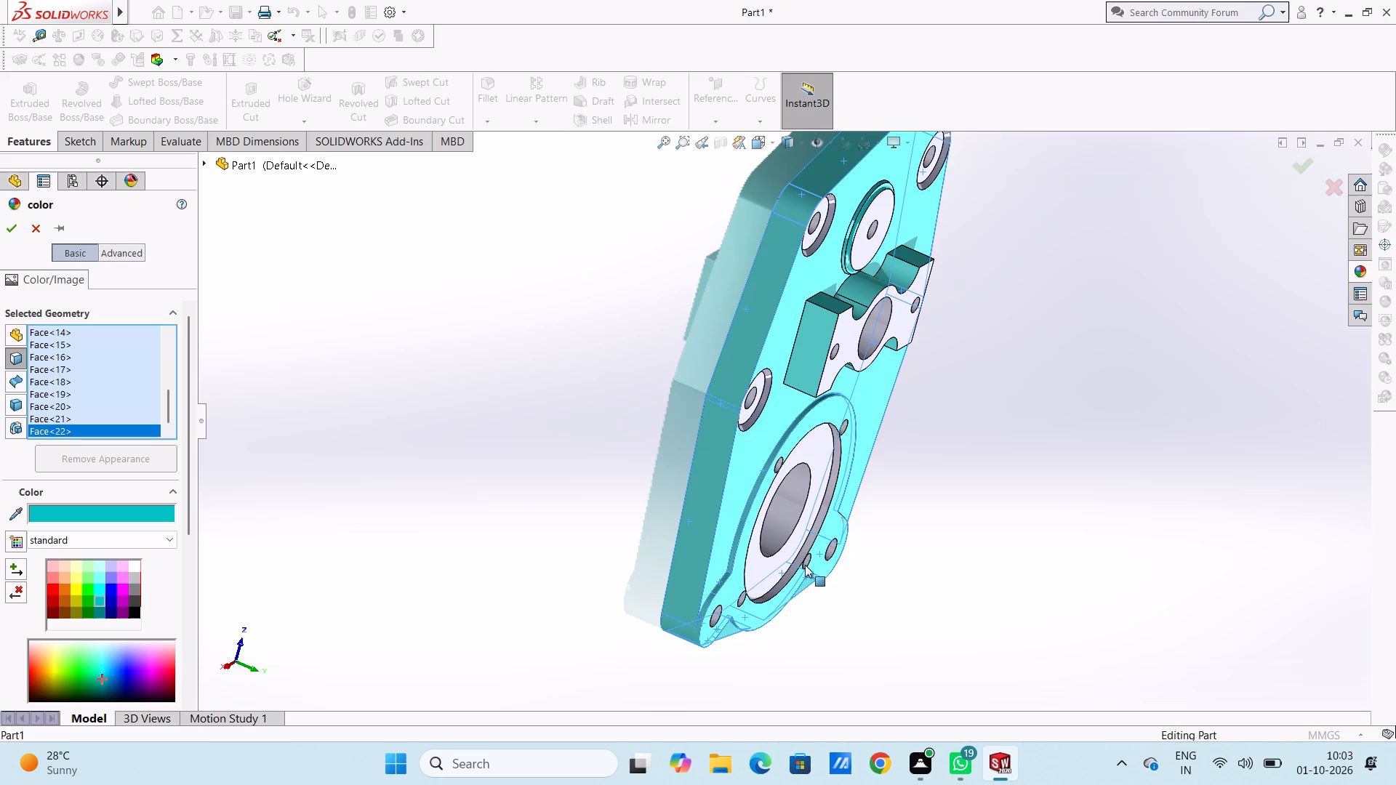
scroll(826, 560, up, 4)
middle_drag(836, 492, 667, 565)
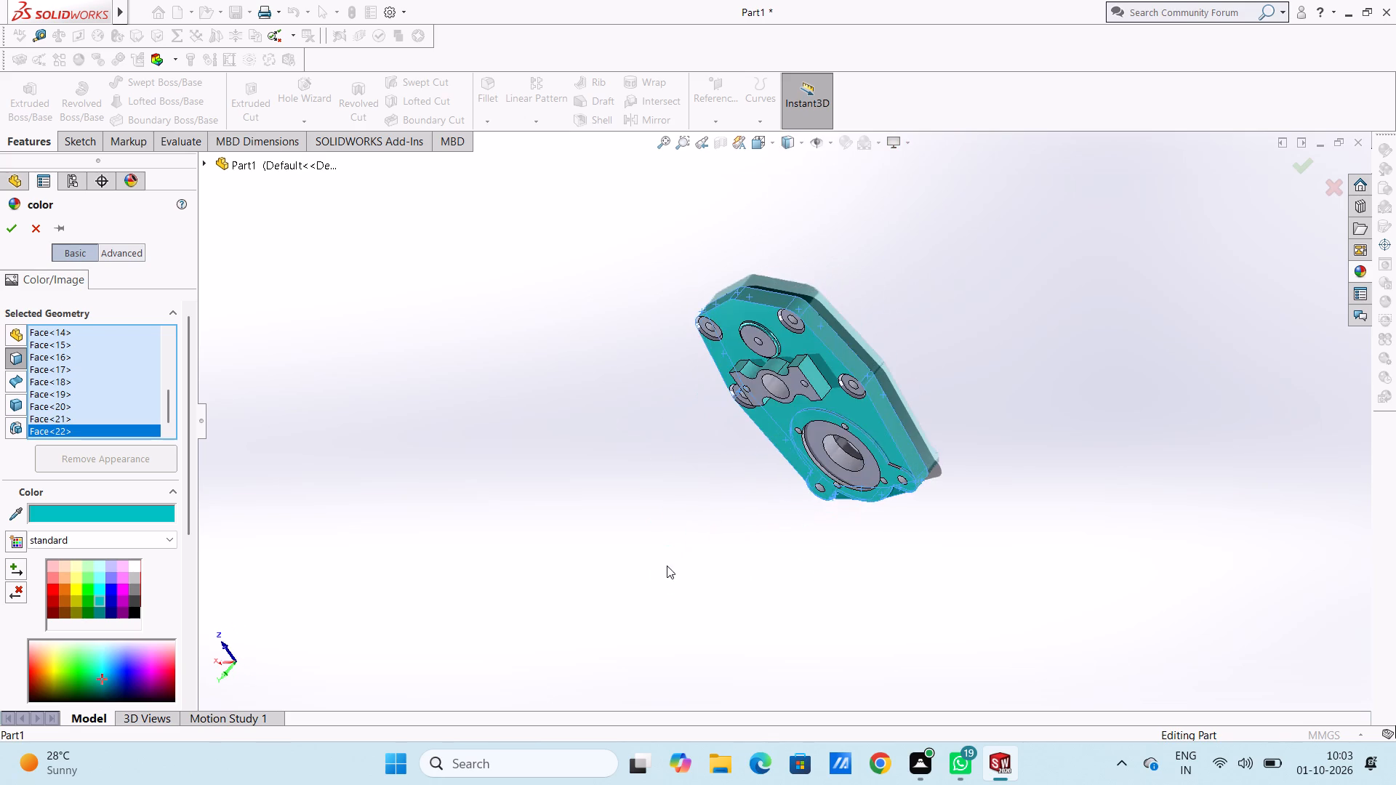
middle_drag(667, 565, 667, 565)
scroll(931, 481, down, 4)
scroll(833, 392, down, 5)
scroll(817, 452, down, 4)
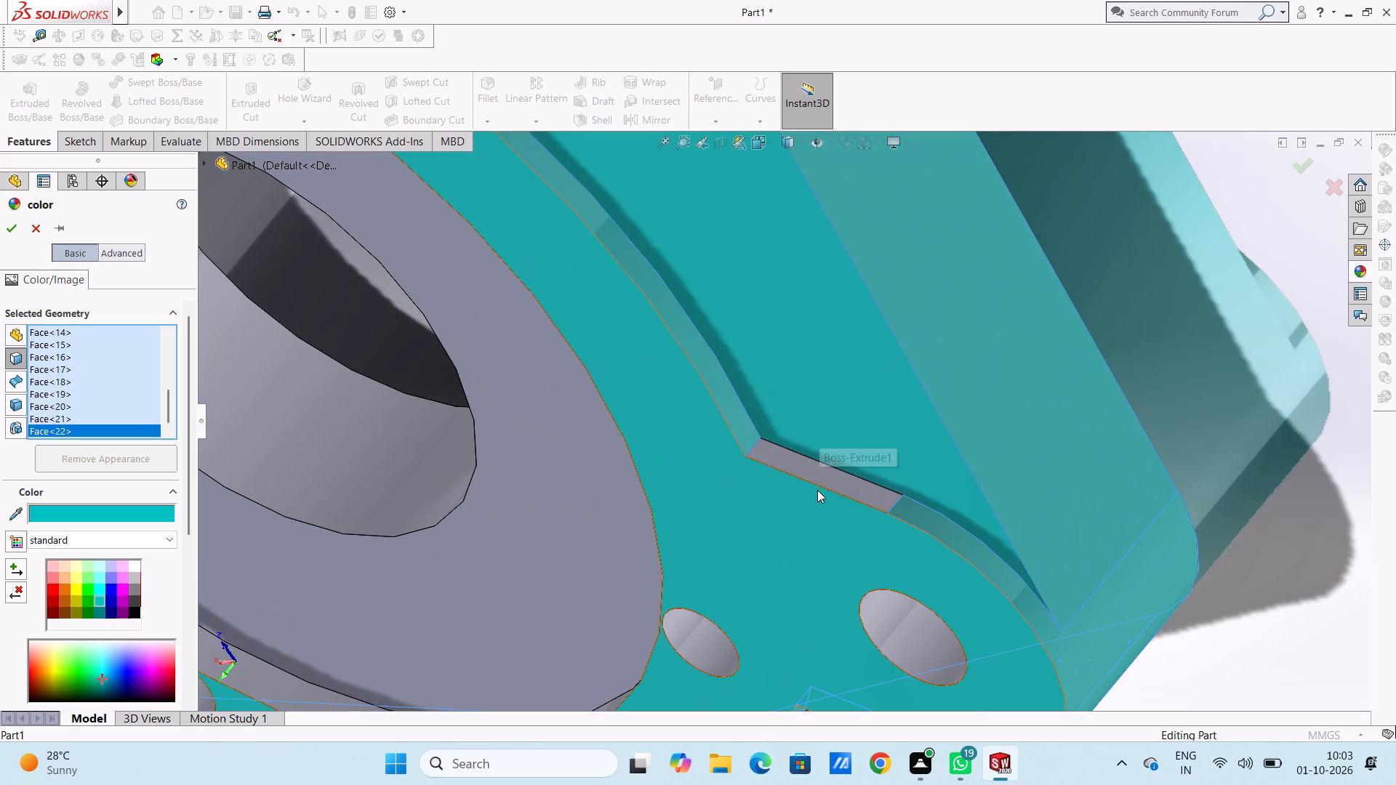
click(819, 476)
scroll(819, 476, up, 11)
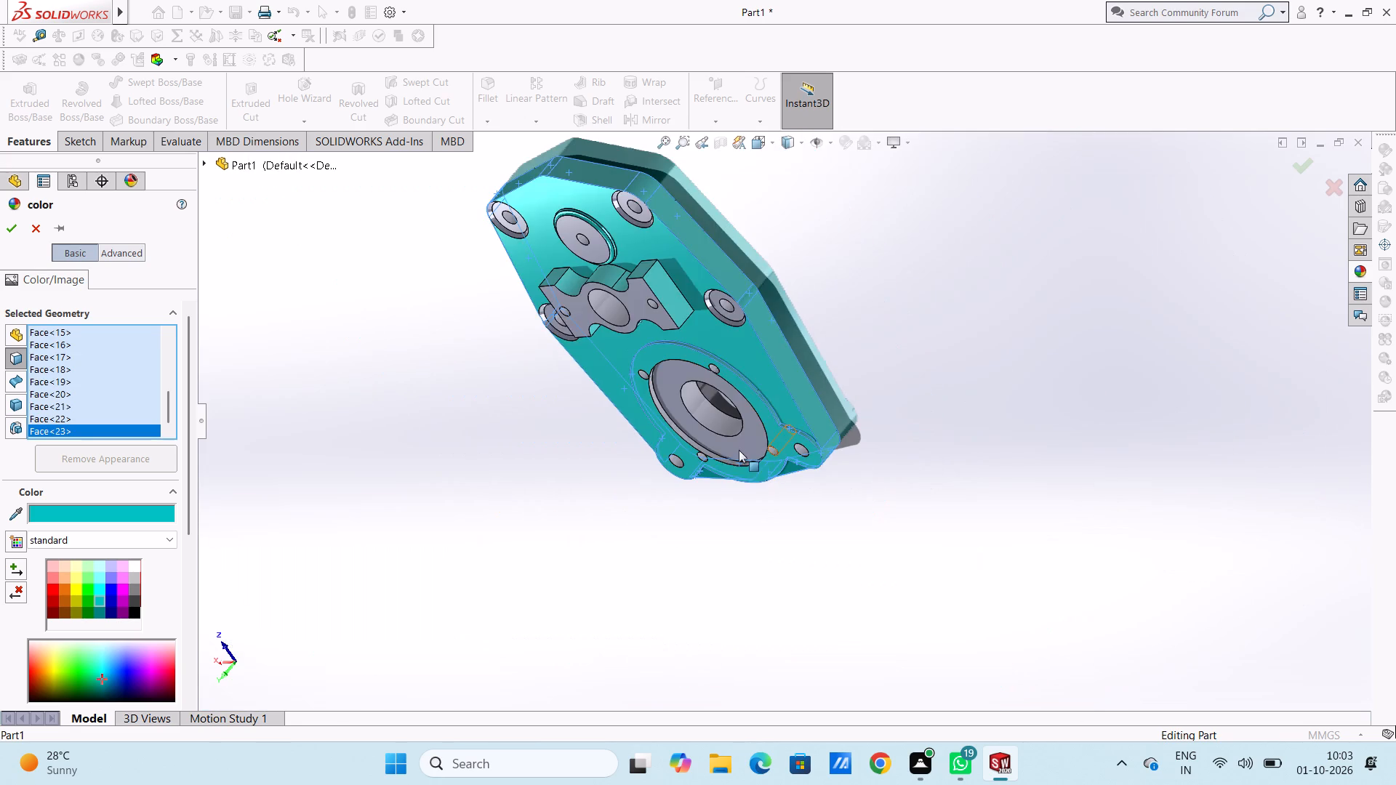
middle_drag(722, 449, 790, 252)
scroll(673, 431, up, 2)
middle_drag(702, 370, 723, 339)
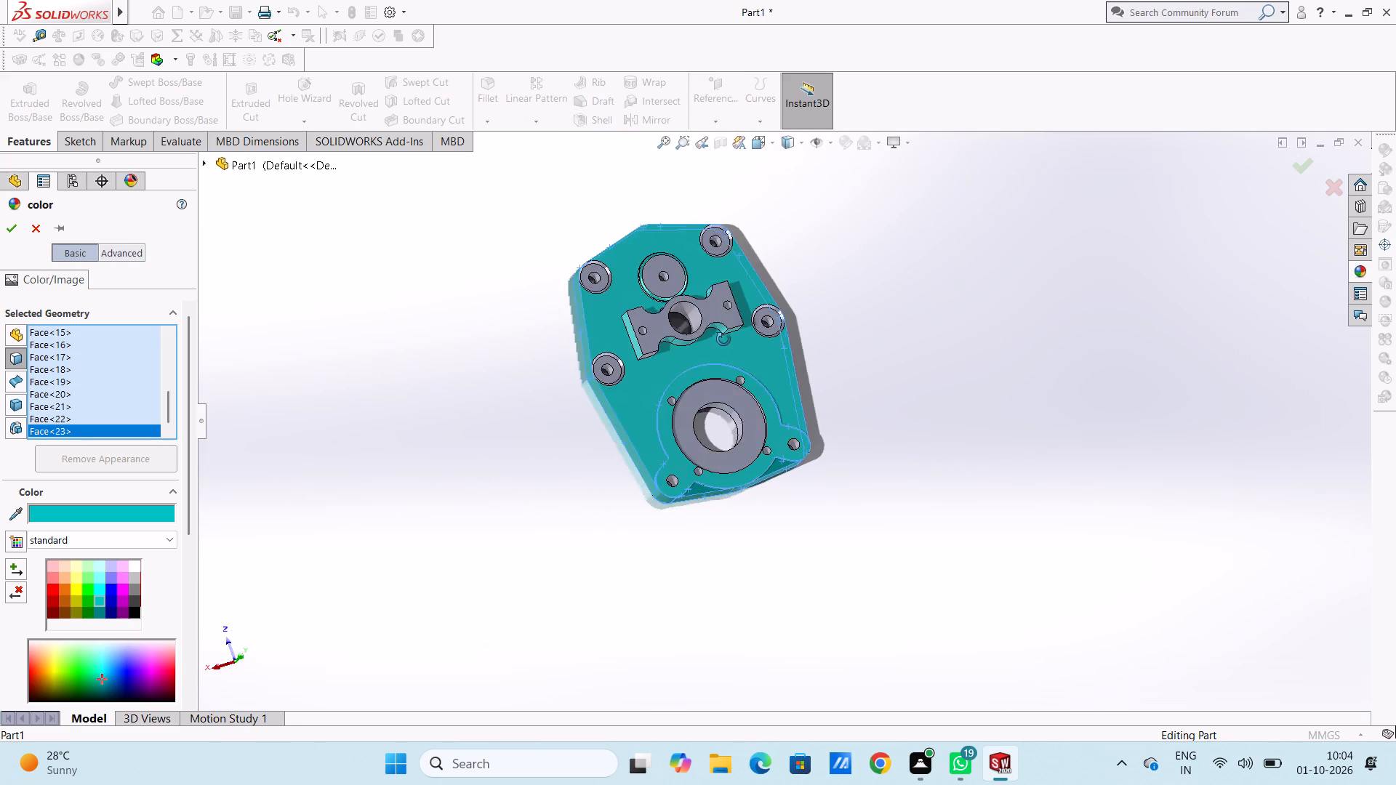
middle_drag(723, 339, 753, 247)
scroll(783, 405, down, 3)
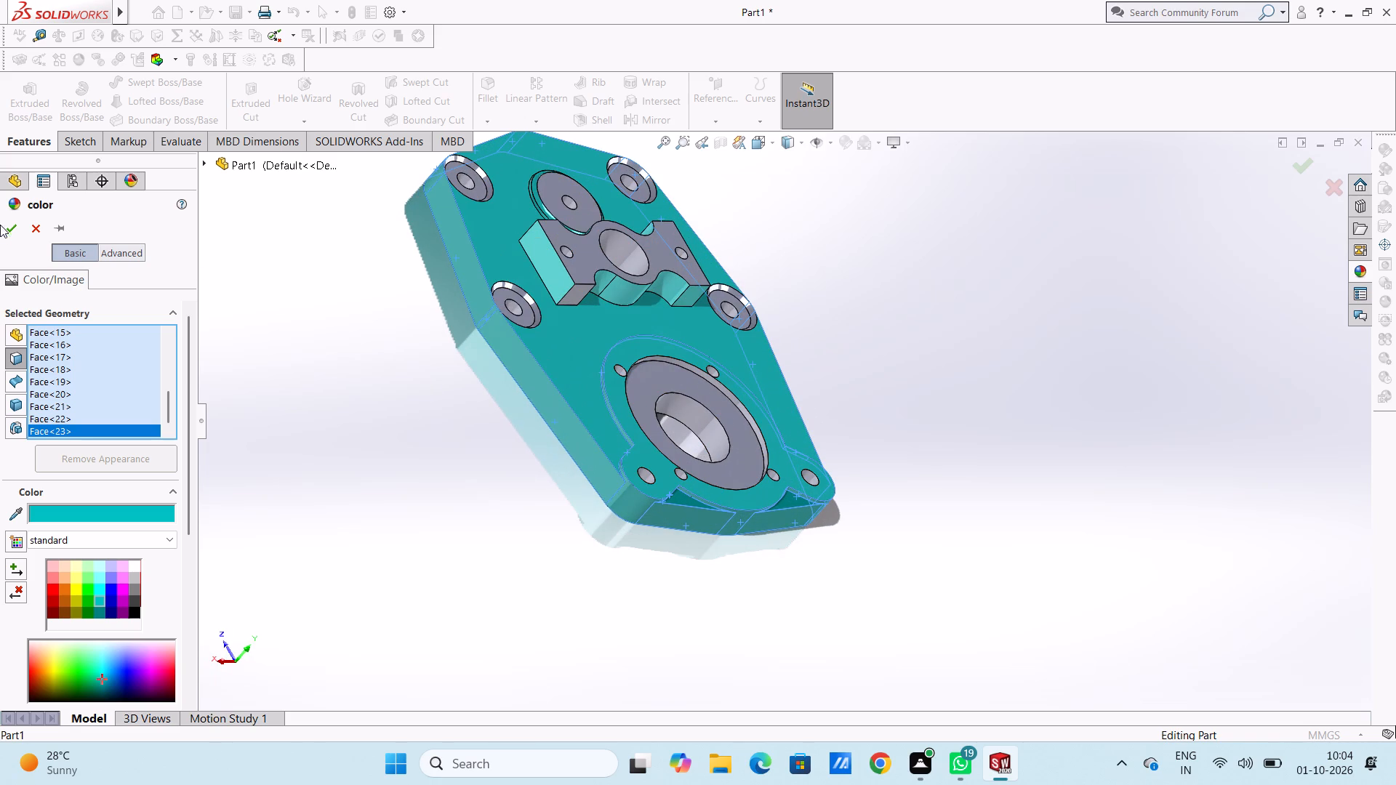
click(7, 231)
click(362, 465)
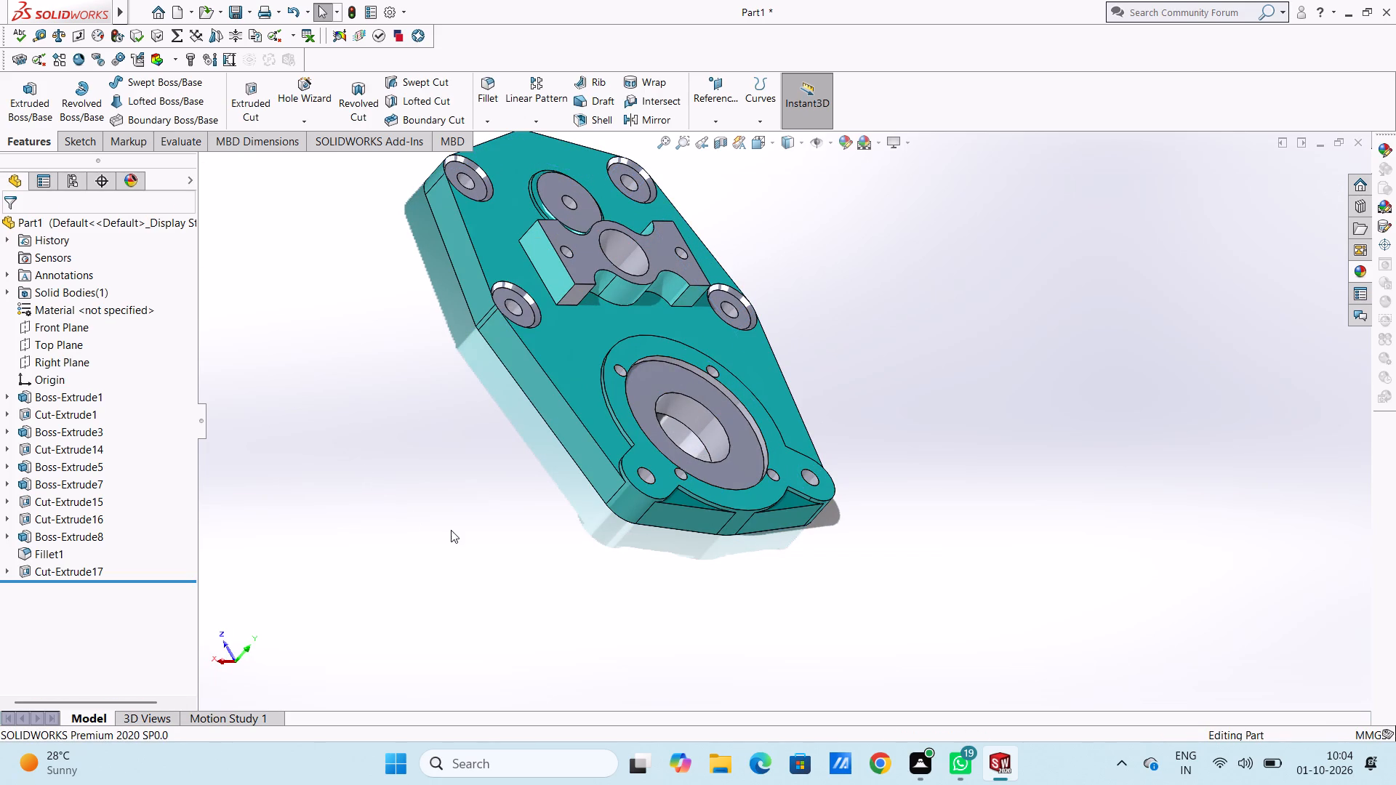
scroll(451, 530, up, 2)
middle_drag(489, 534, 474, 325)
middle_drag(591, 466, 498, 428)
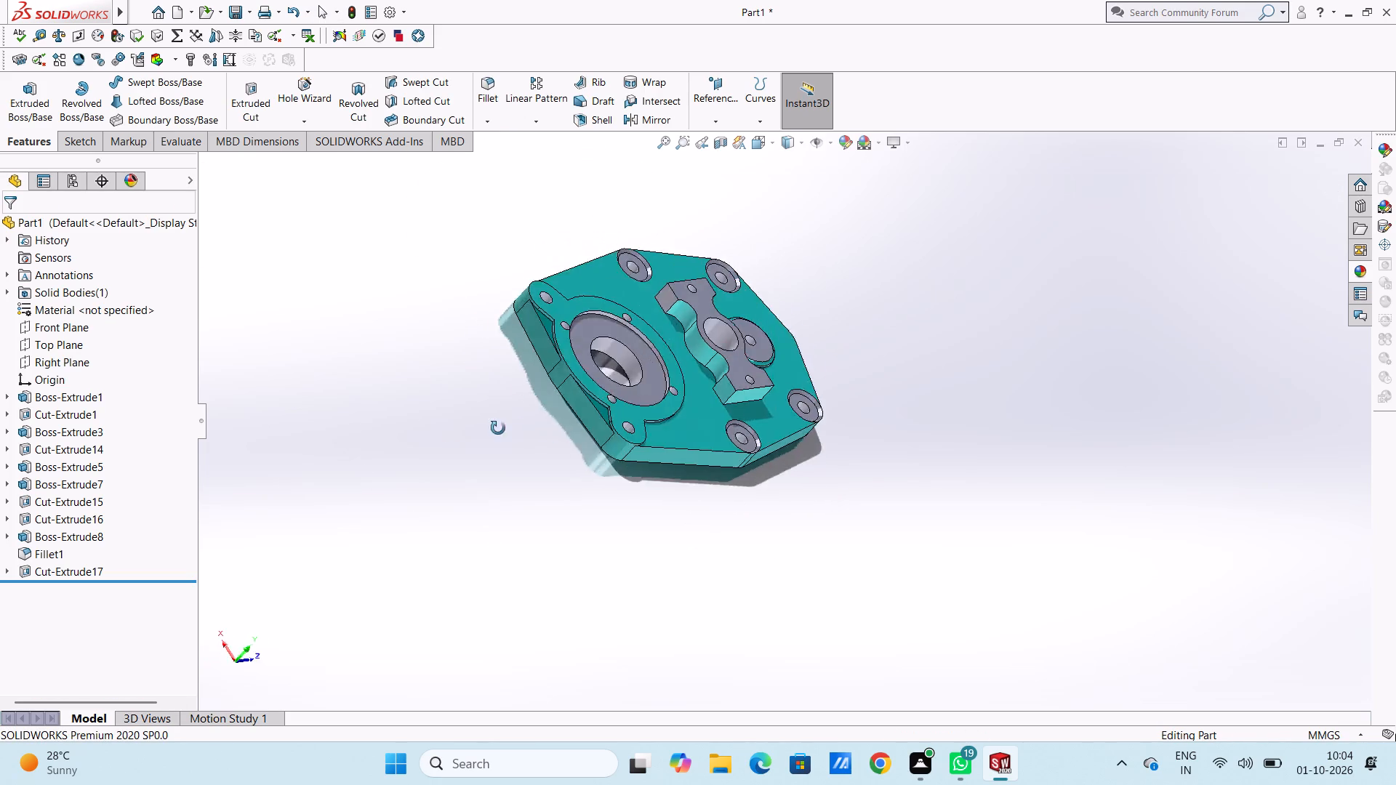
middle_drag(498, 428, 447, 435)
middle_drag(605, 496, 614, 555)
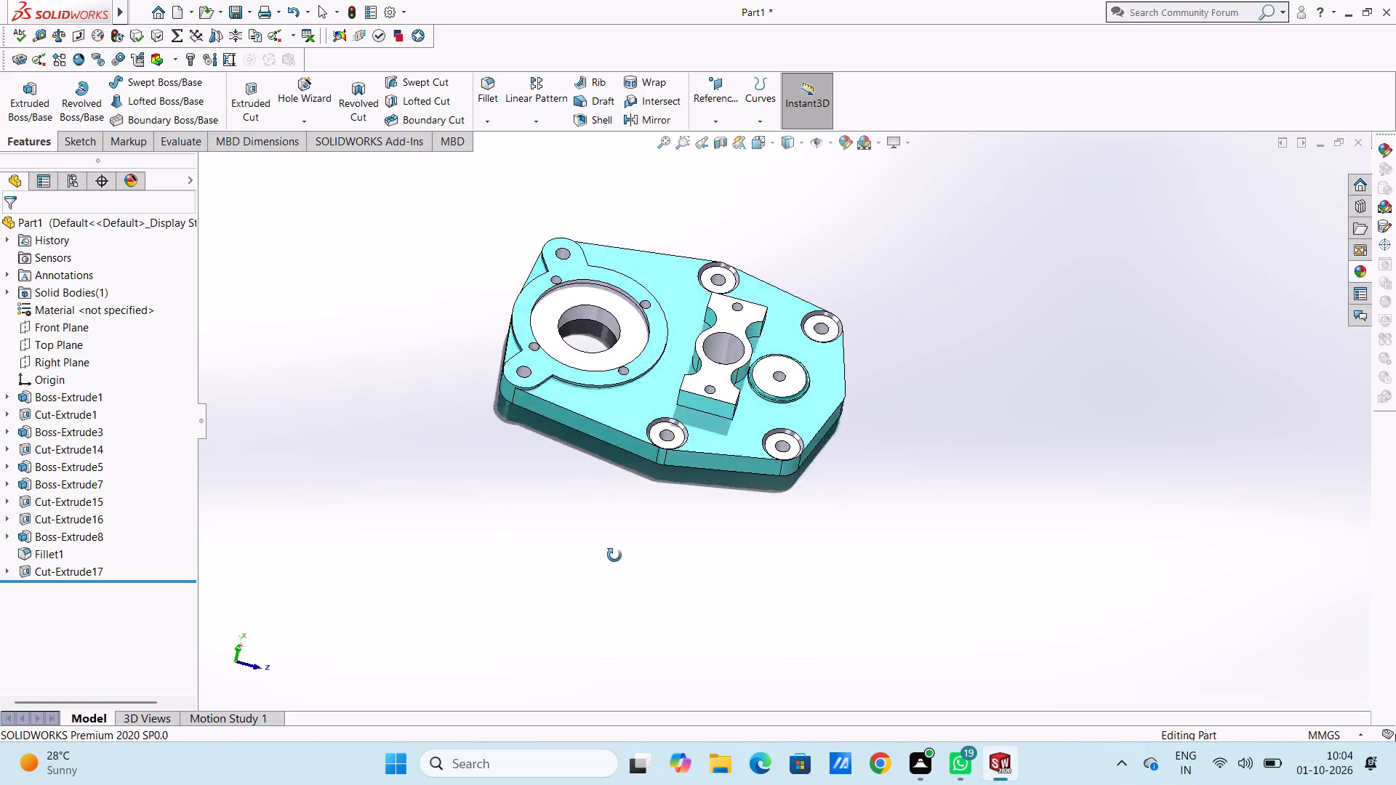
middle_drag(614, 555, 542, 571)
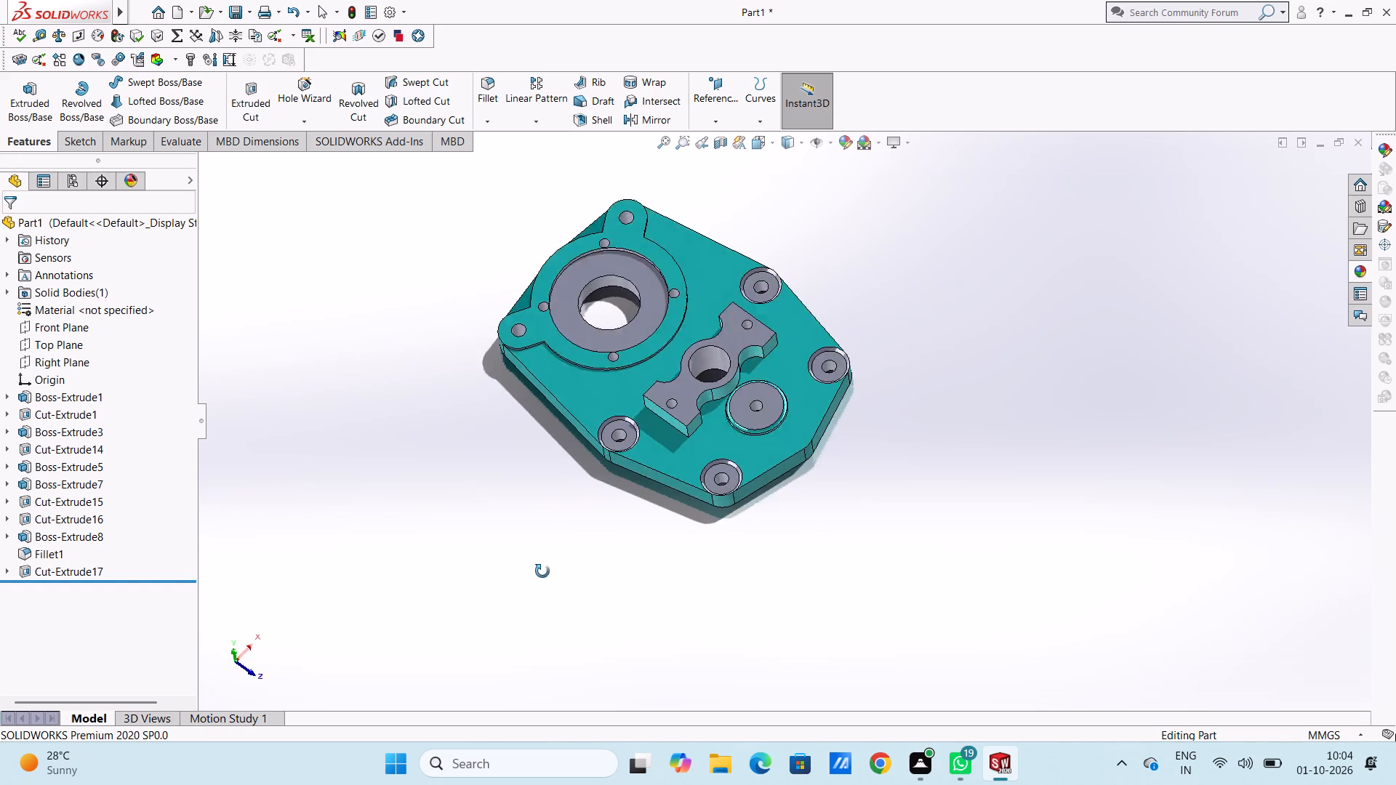
Apply the chromium plate metal appearance to the wall face of the through-hole in the front-corner counterbore.
middle_drag(542, 571, 764, 377)
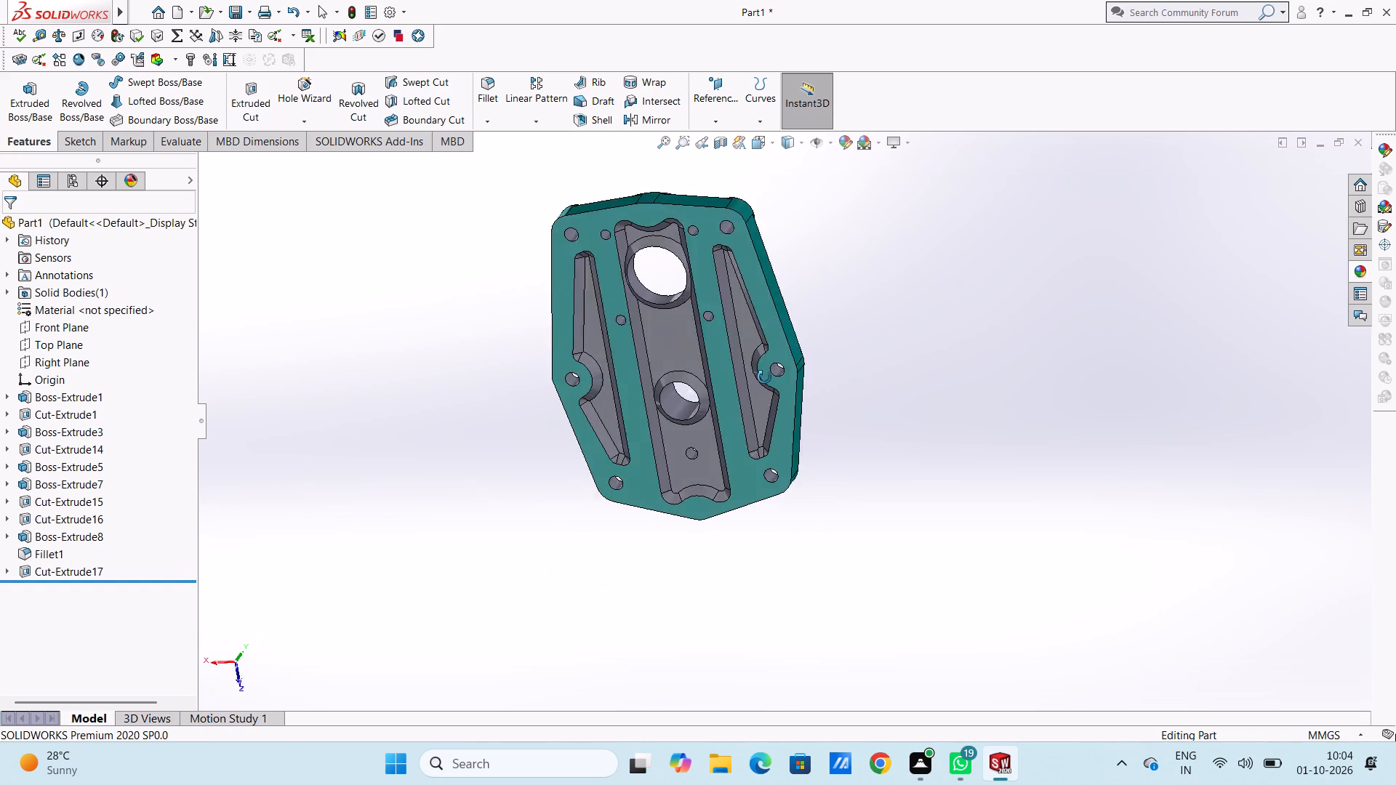
middle_drag(764, 377, 542, 269)
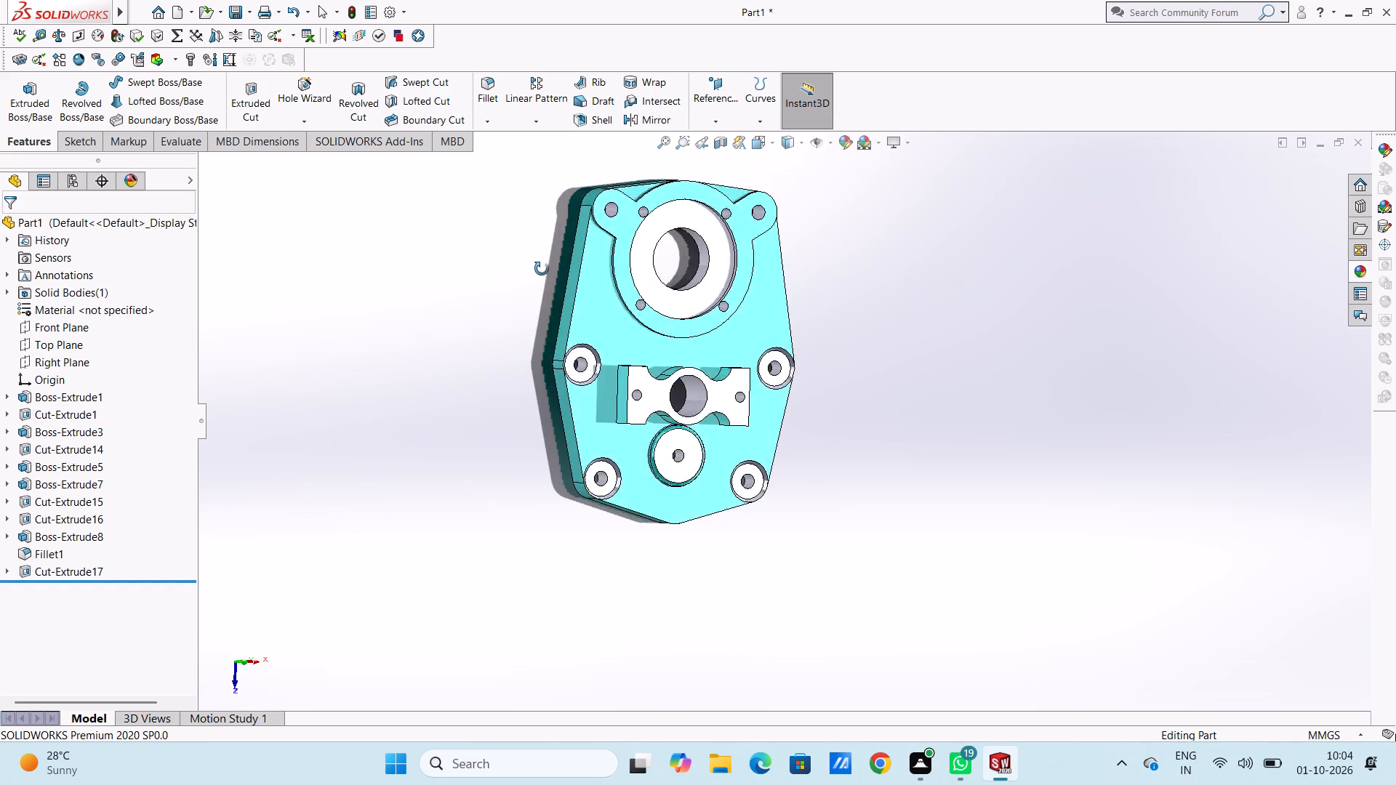
middle_drag(542, 269, 513, 257)
key(ctrl+7)
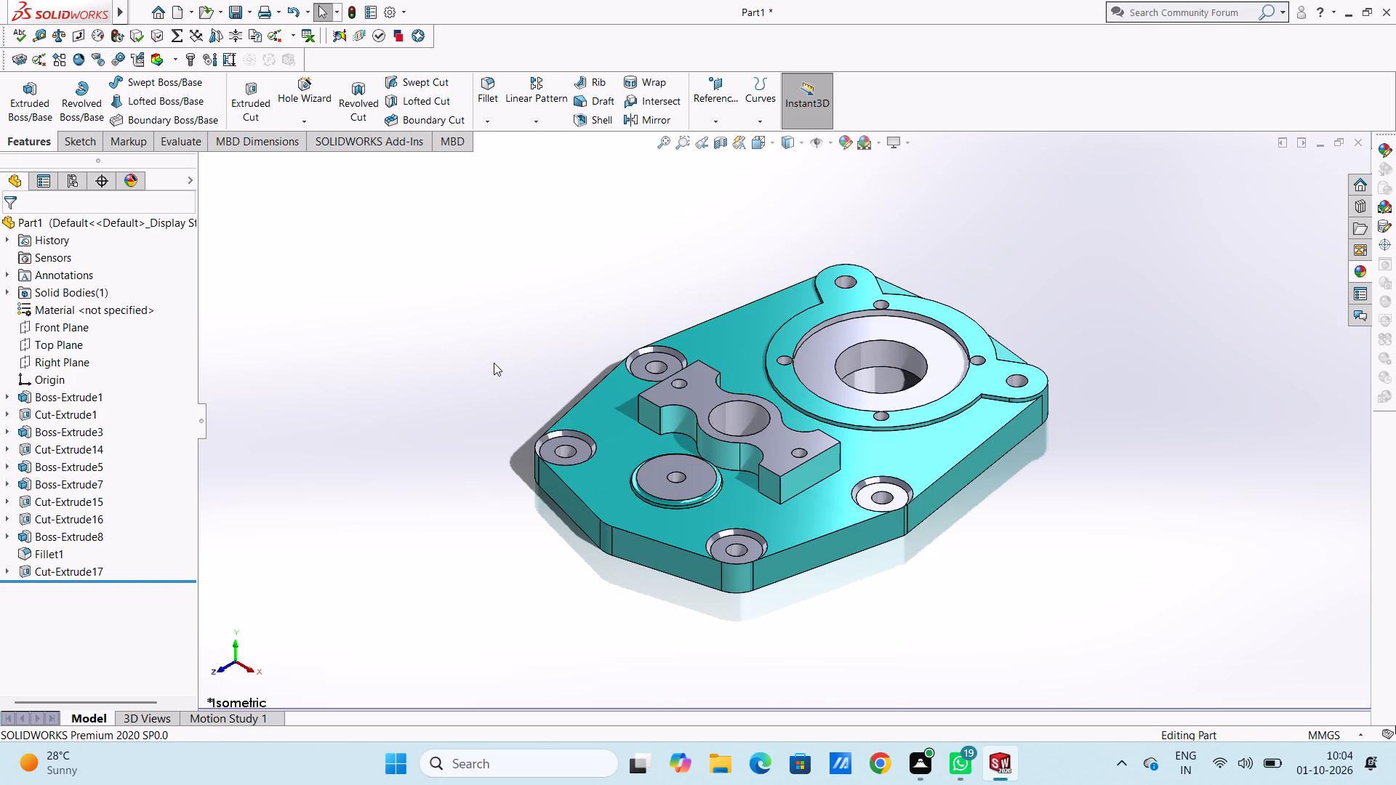
scroll(651, 427, down, 3)
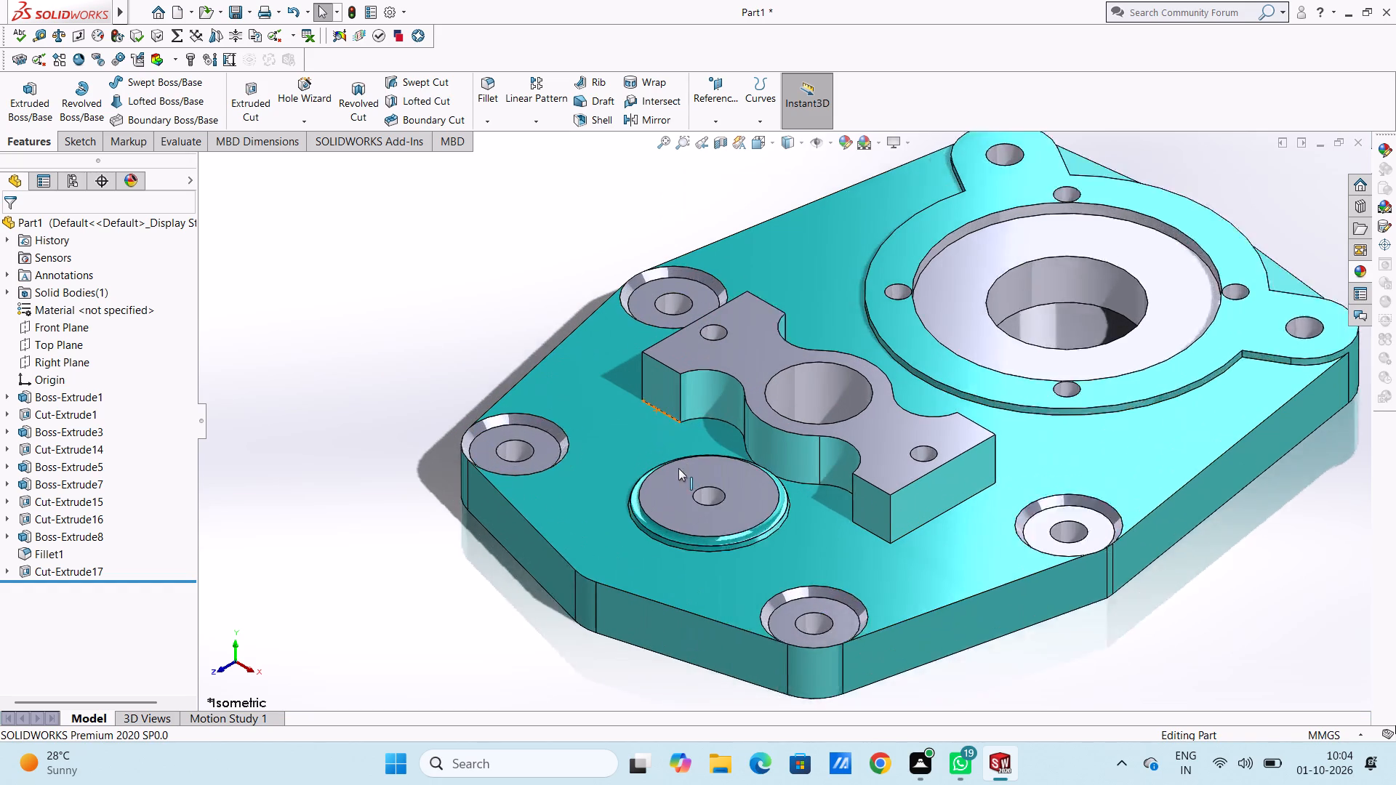
scroll(678, 468, down, 1)
scroll(852, 670, down, 5)
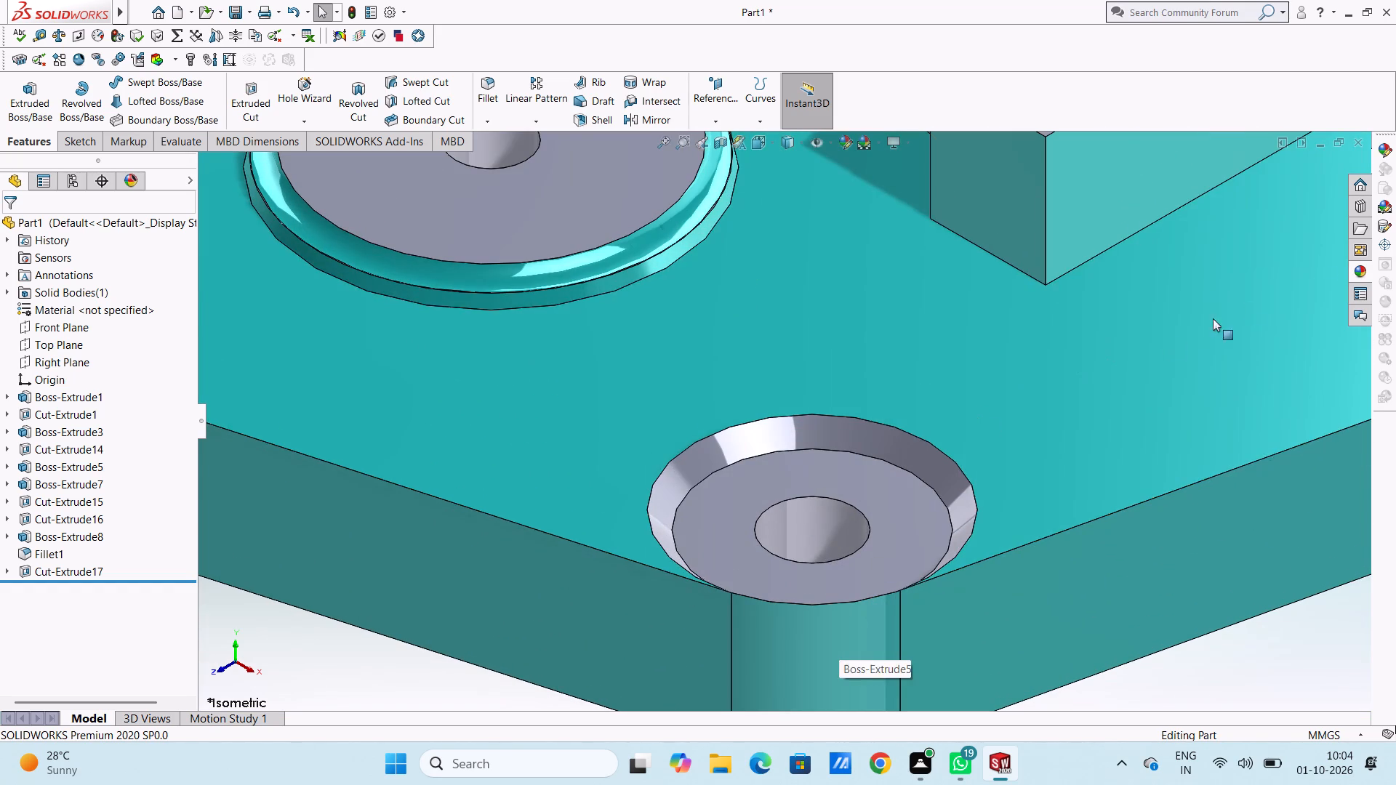
click(1360, 273)
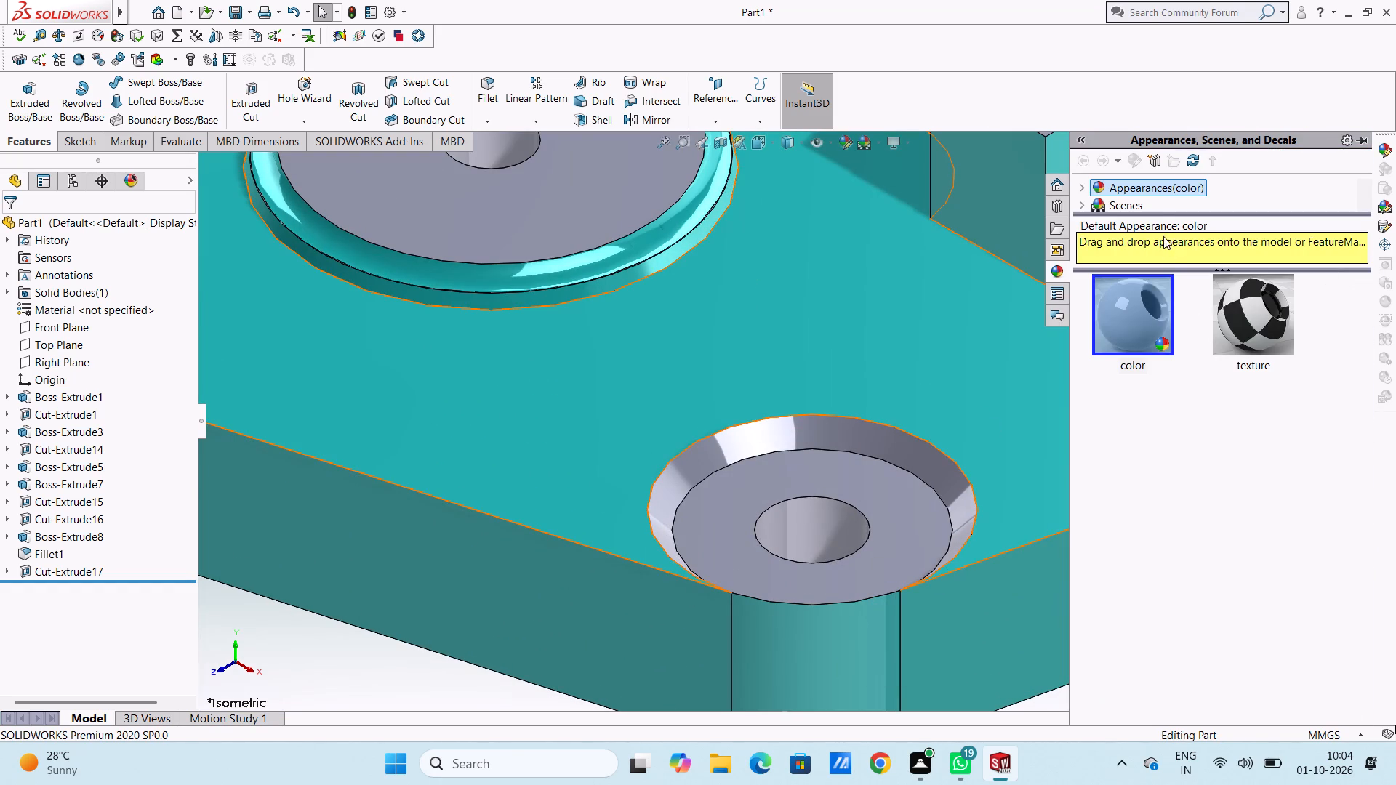
drag(1157, 216, 1153, 371)
click(1080, 186)
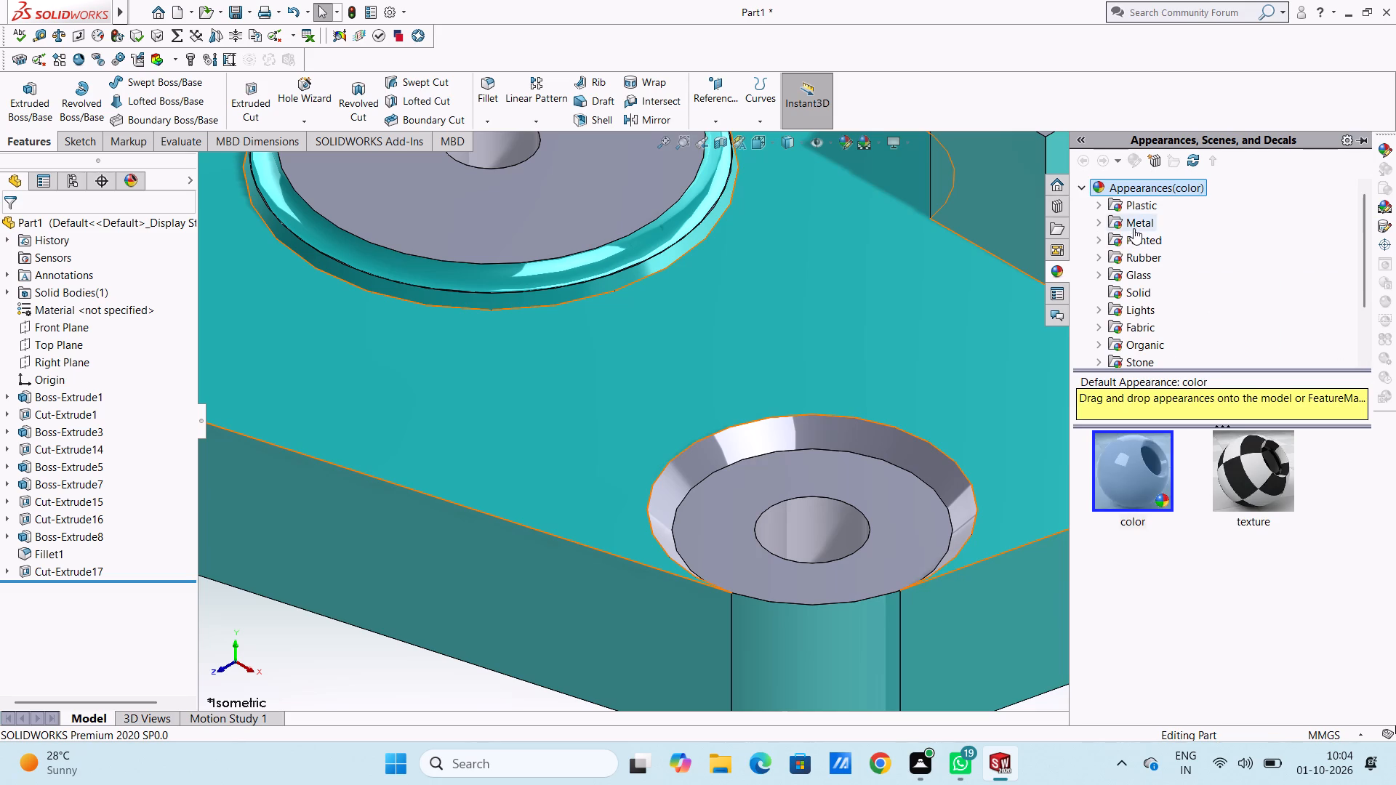
click(1135, 223)
scroll(779, 548, down, 3)
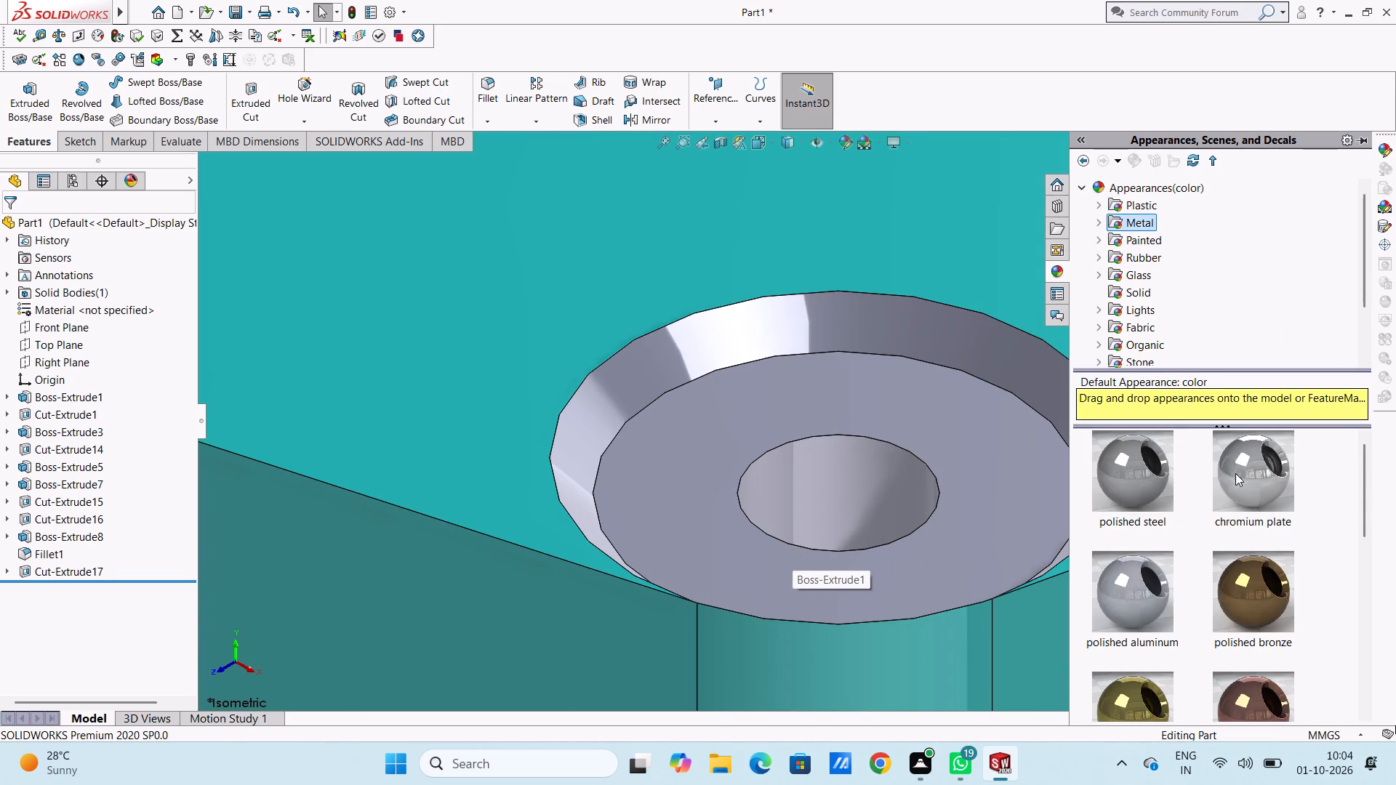
drag(1267, 472, 879, 487)
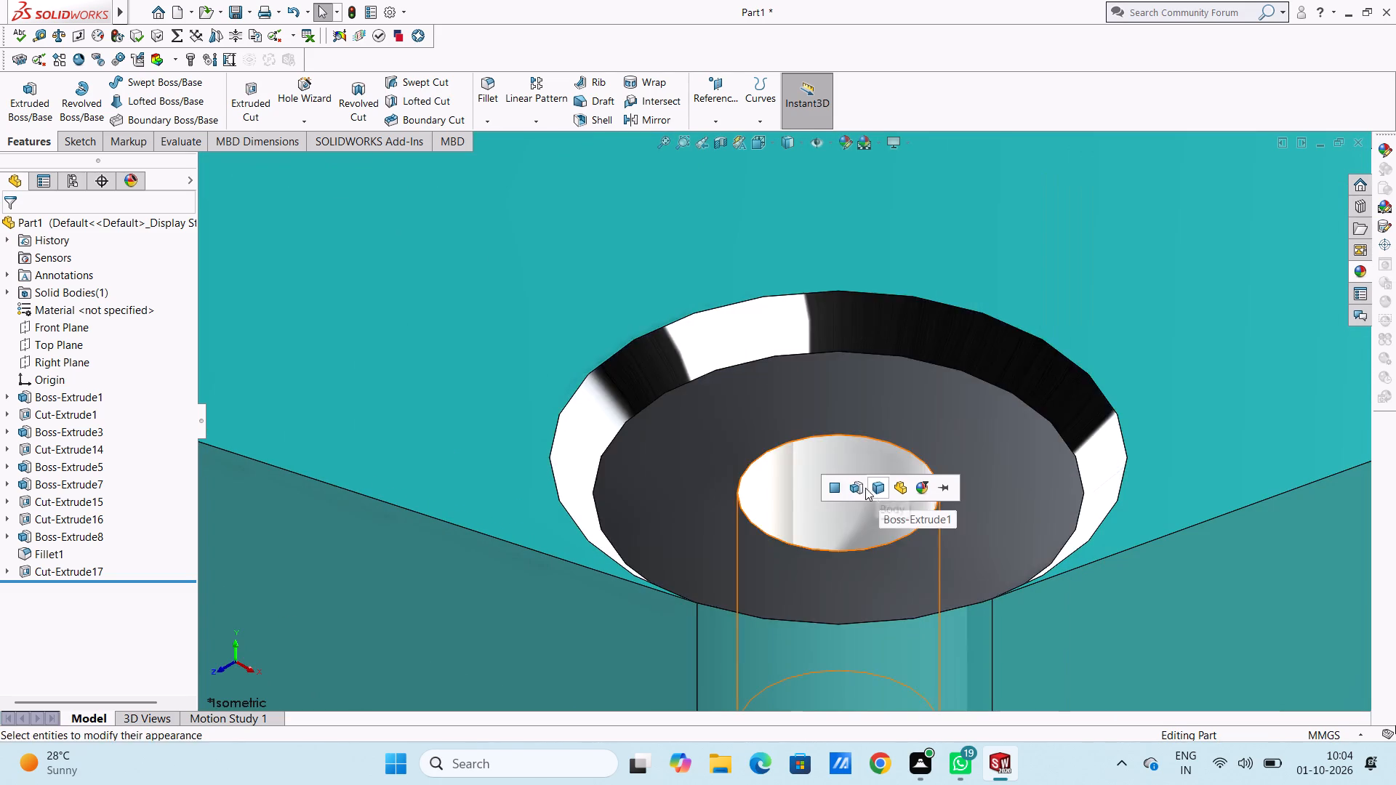
click(829, 488)
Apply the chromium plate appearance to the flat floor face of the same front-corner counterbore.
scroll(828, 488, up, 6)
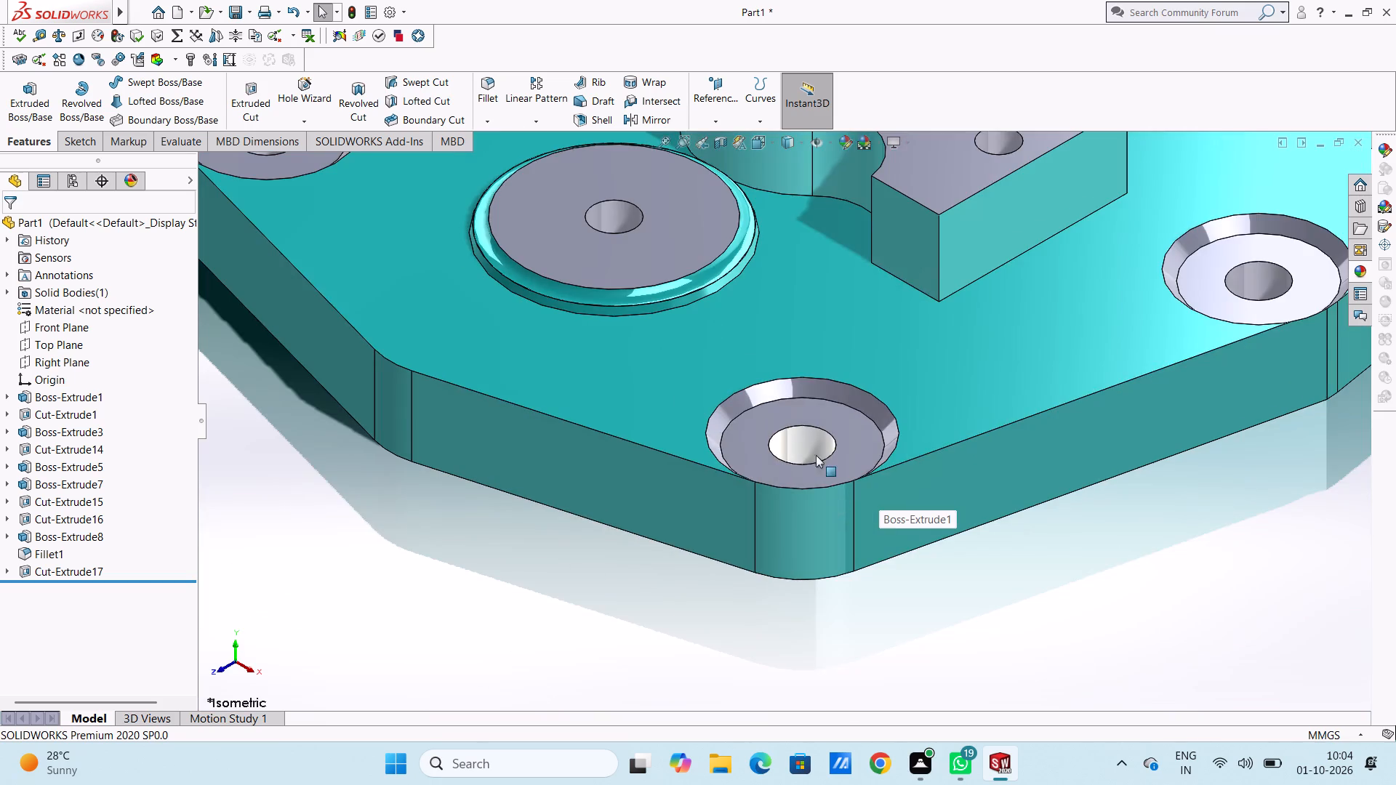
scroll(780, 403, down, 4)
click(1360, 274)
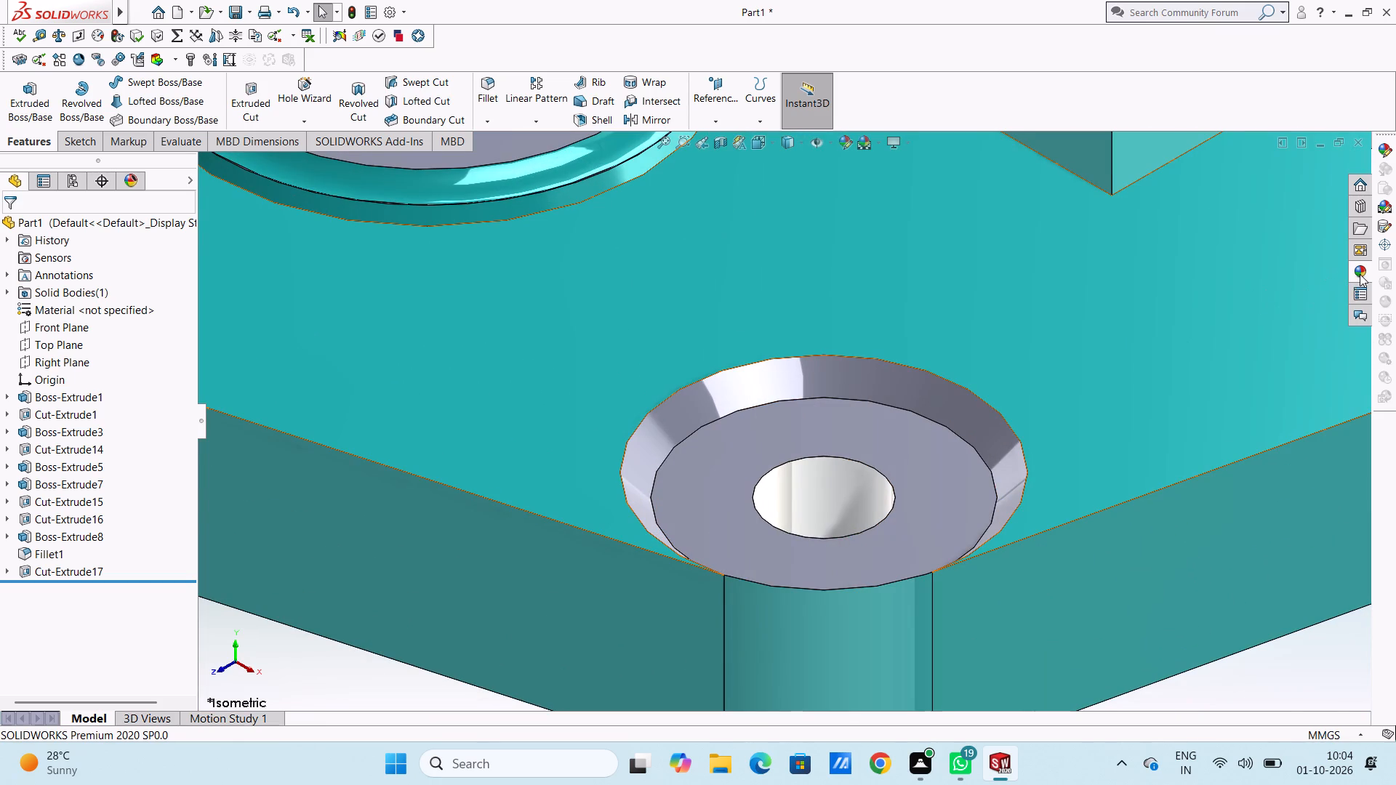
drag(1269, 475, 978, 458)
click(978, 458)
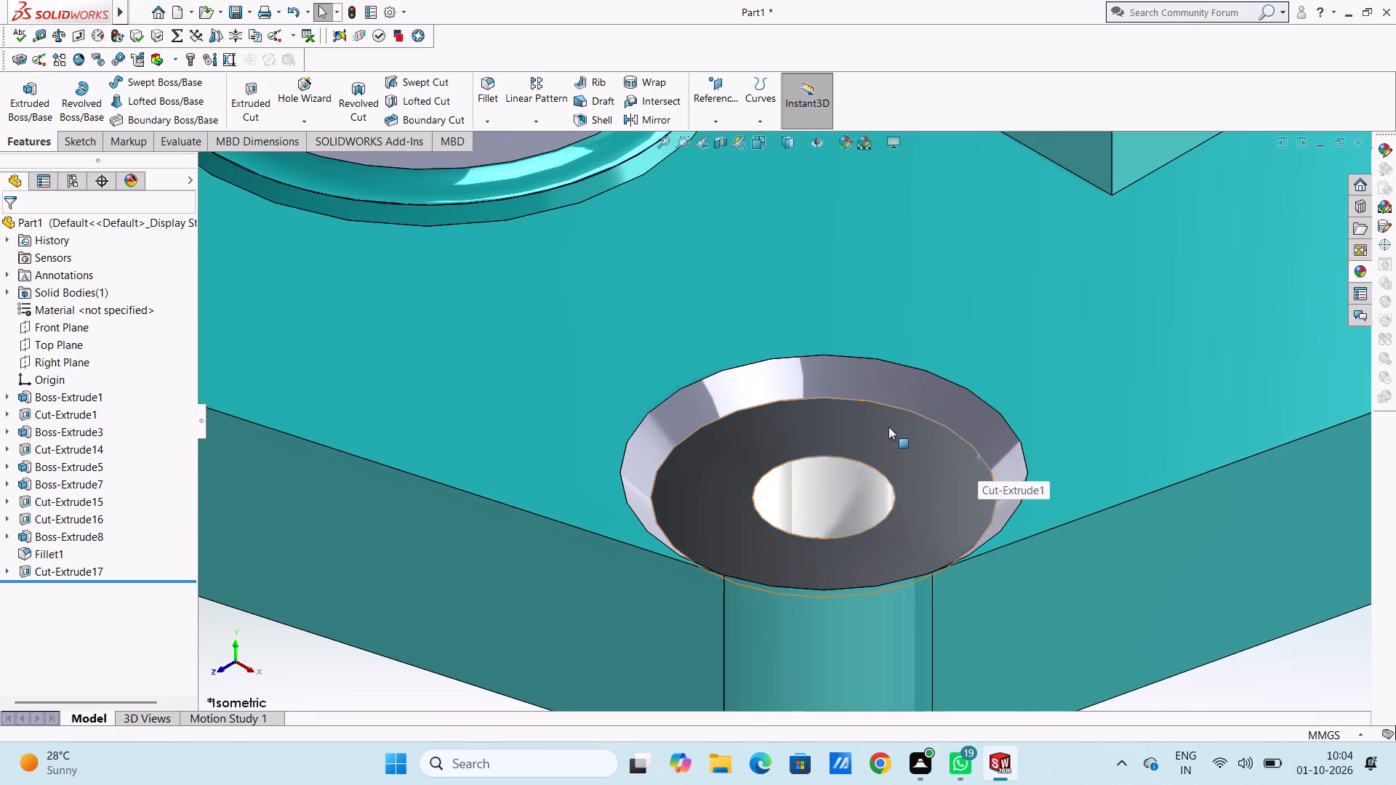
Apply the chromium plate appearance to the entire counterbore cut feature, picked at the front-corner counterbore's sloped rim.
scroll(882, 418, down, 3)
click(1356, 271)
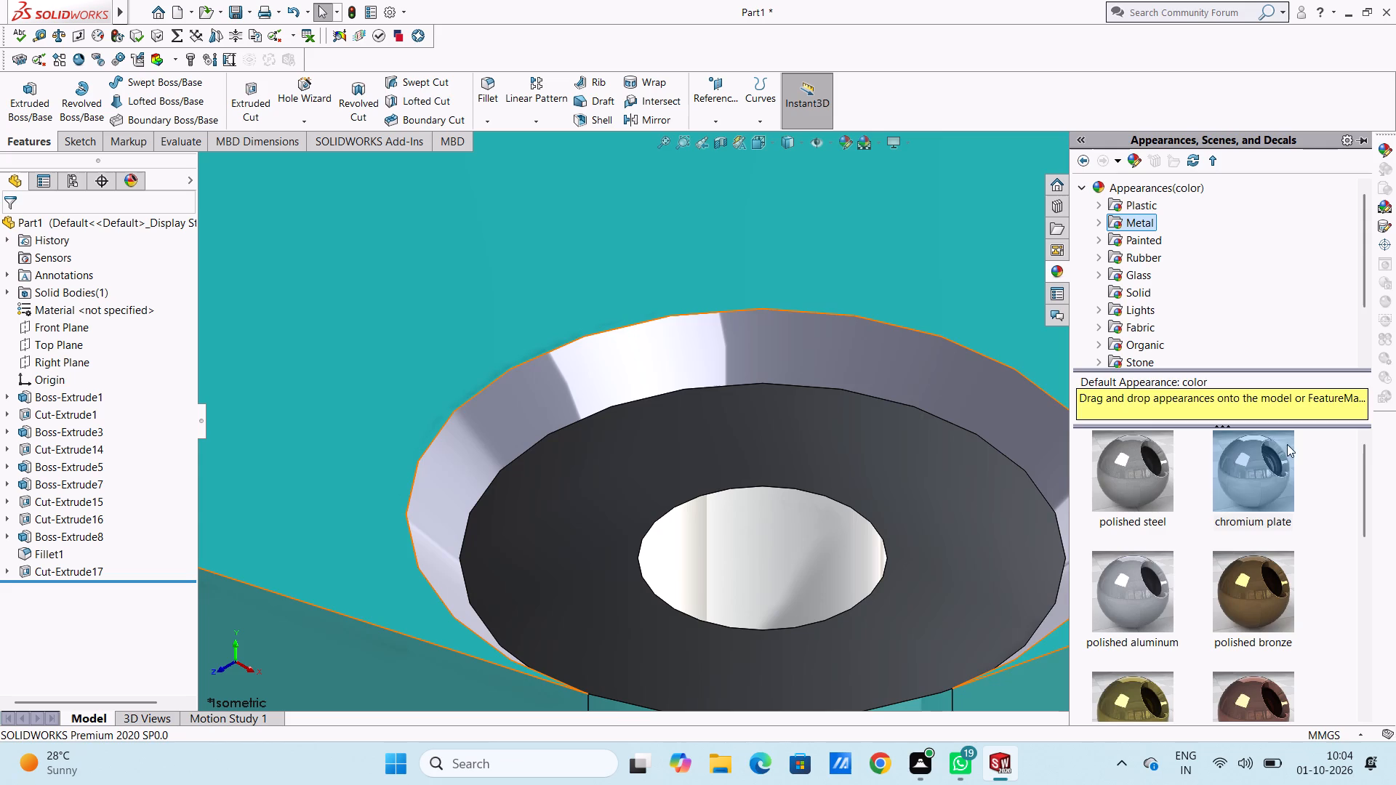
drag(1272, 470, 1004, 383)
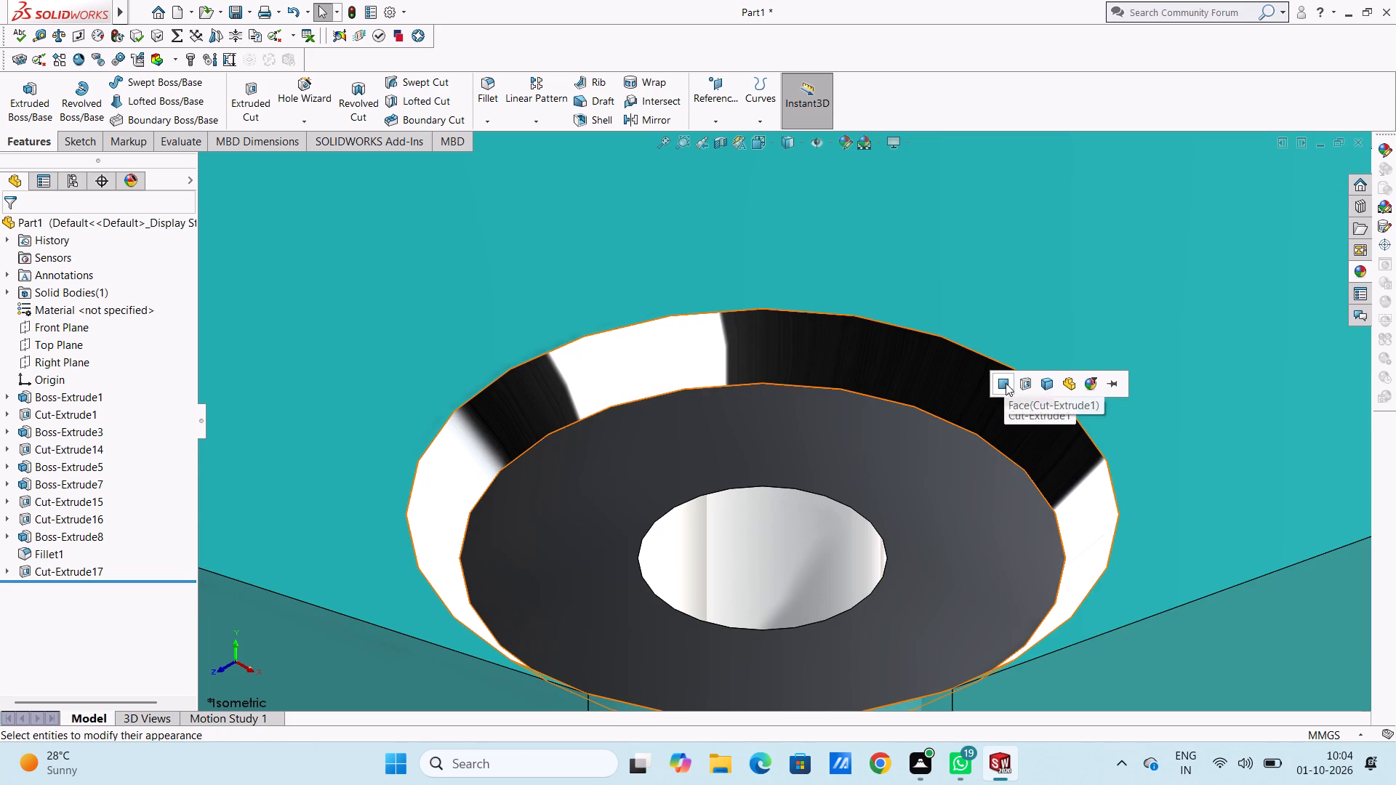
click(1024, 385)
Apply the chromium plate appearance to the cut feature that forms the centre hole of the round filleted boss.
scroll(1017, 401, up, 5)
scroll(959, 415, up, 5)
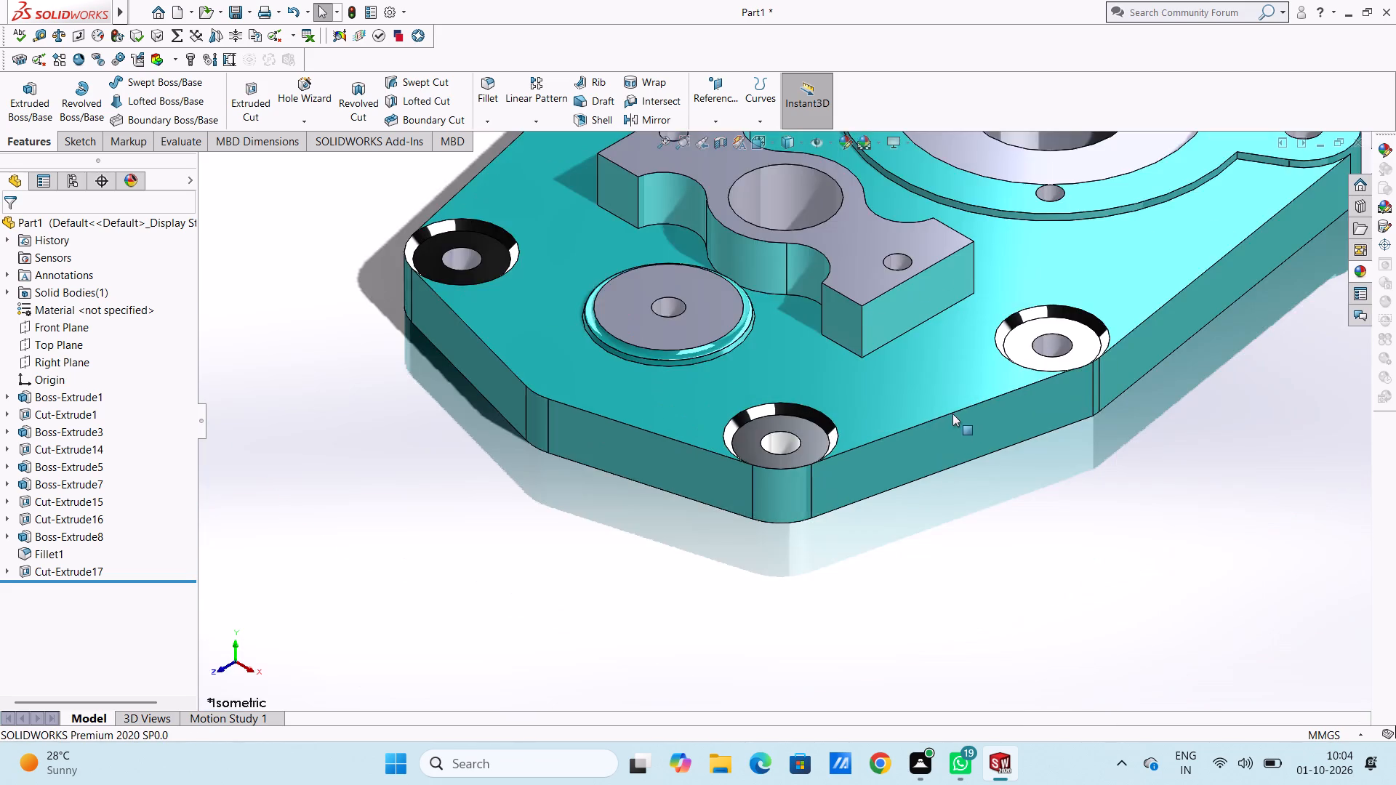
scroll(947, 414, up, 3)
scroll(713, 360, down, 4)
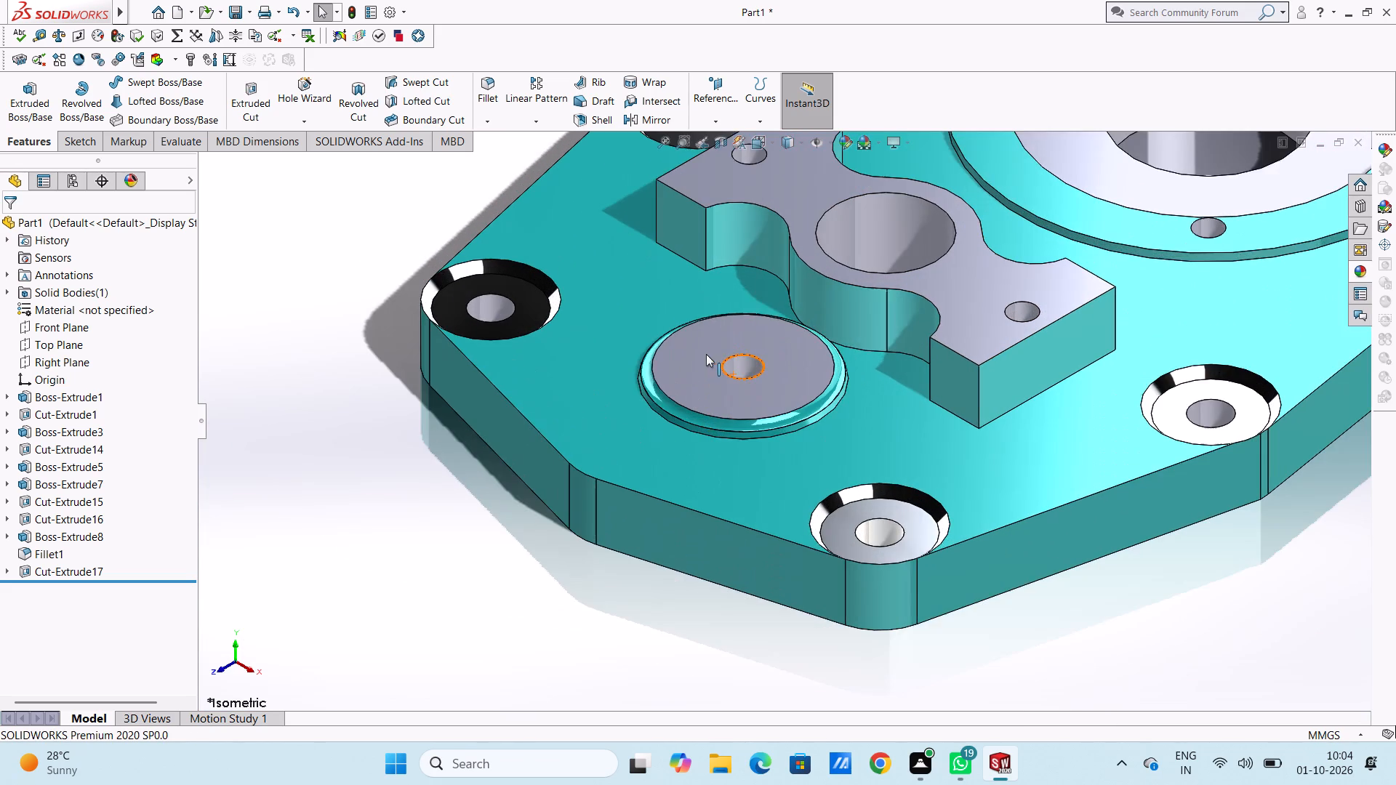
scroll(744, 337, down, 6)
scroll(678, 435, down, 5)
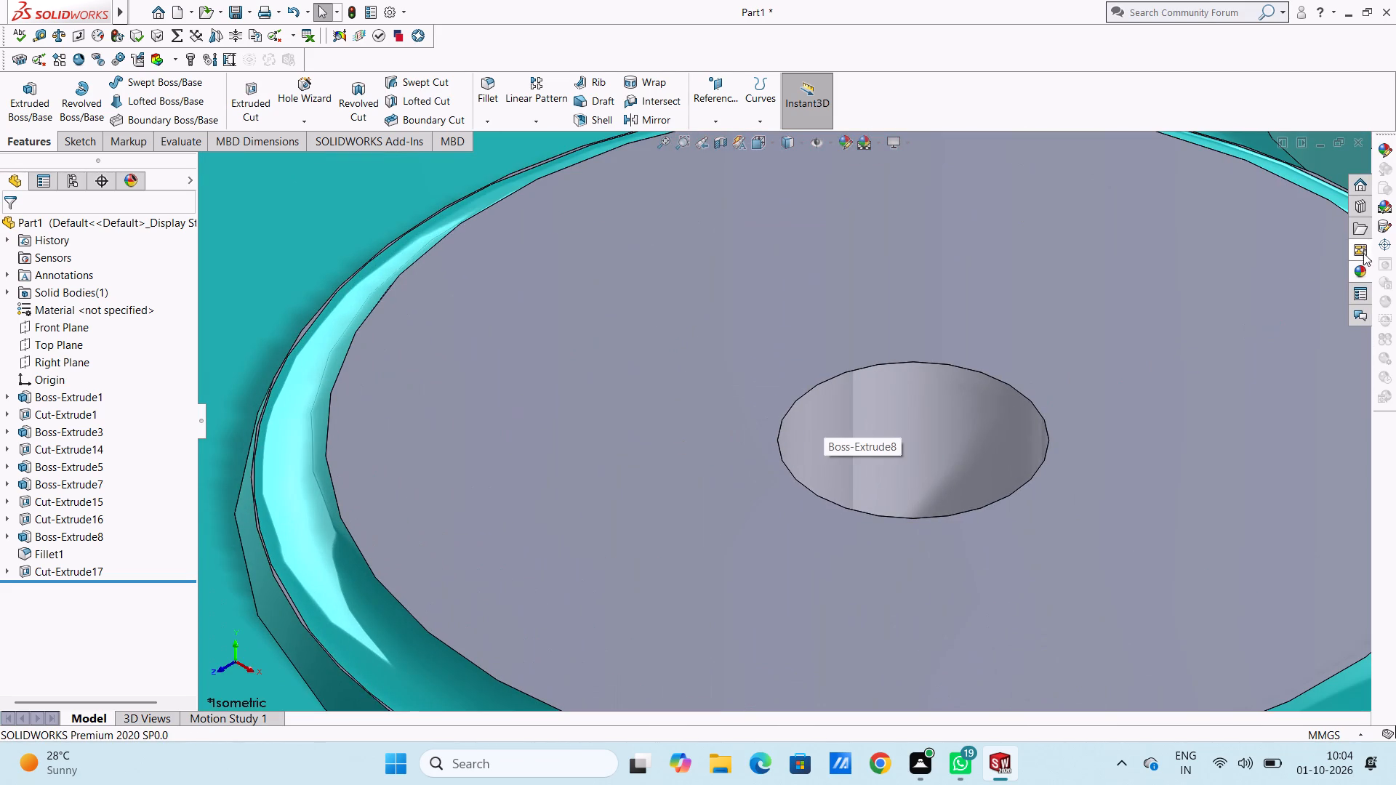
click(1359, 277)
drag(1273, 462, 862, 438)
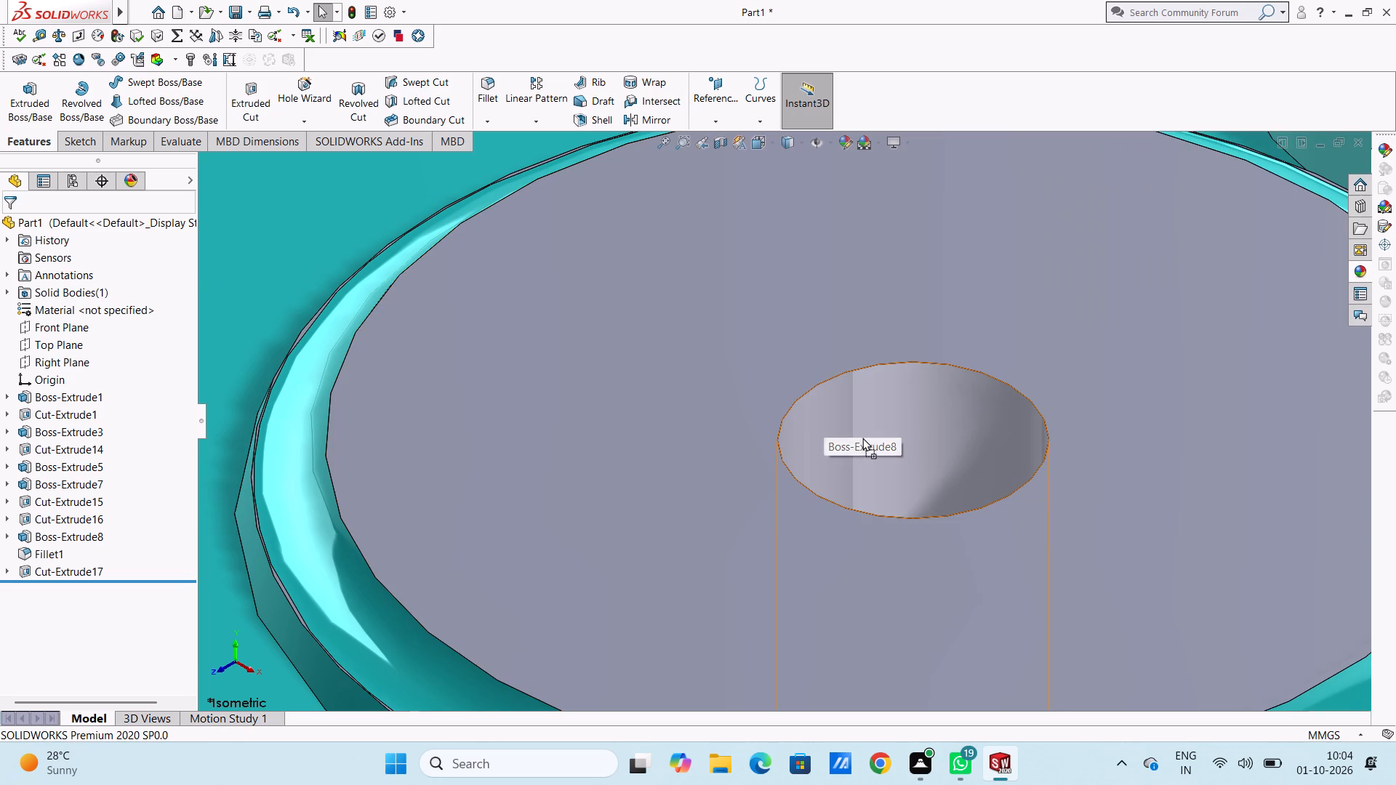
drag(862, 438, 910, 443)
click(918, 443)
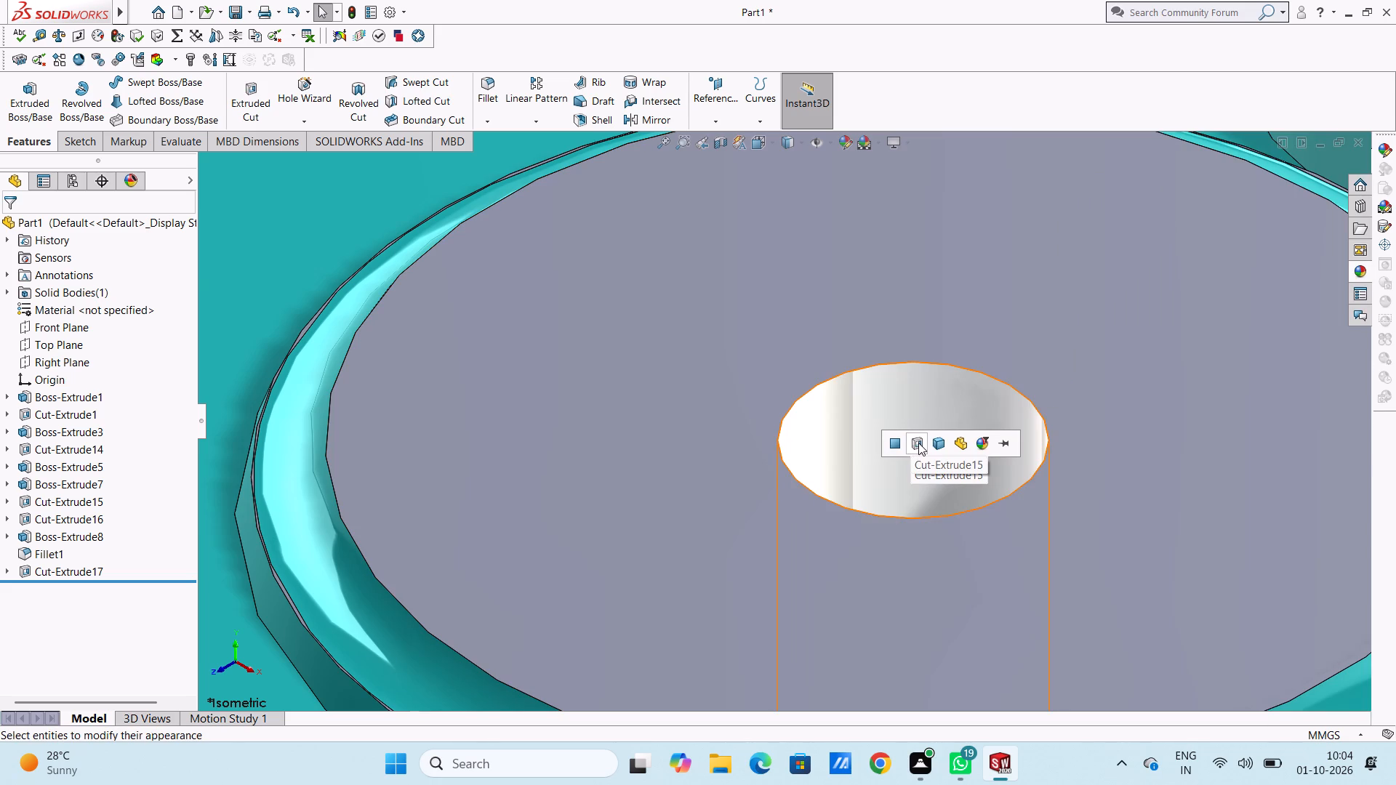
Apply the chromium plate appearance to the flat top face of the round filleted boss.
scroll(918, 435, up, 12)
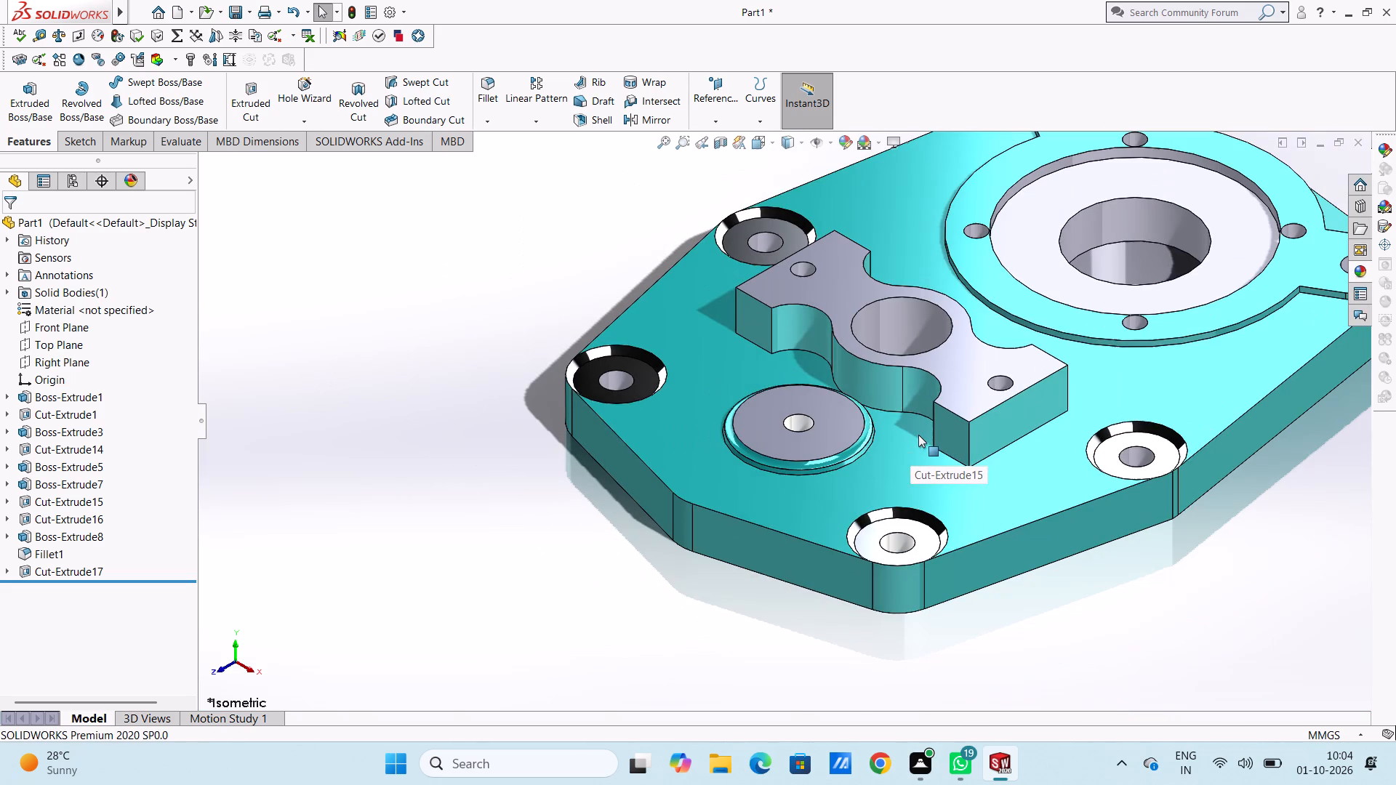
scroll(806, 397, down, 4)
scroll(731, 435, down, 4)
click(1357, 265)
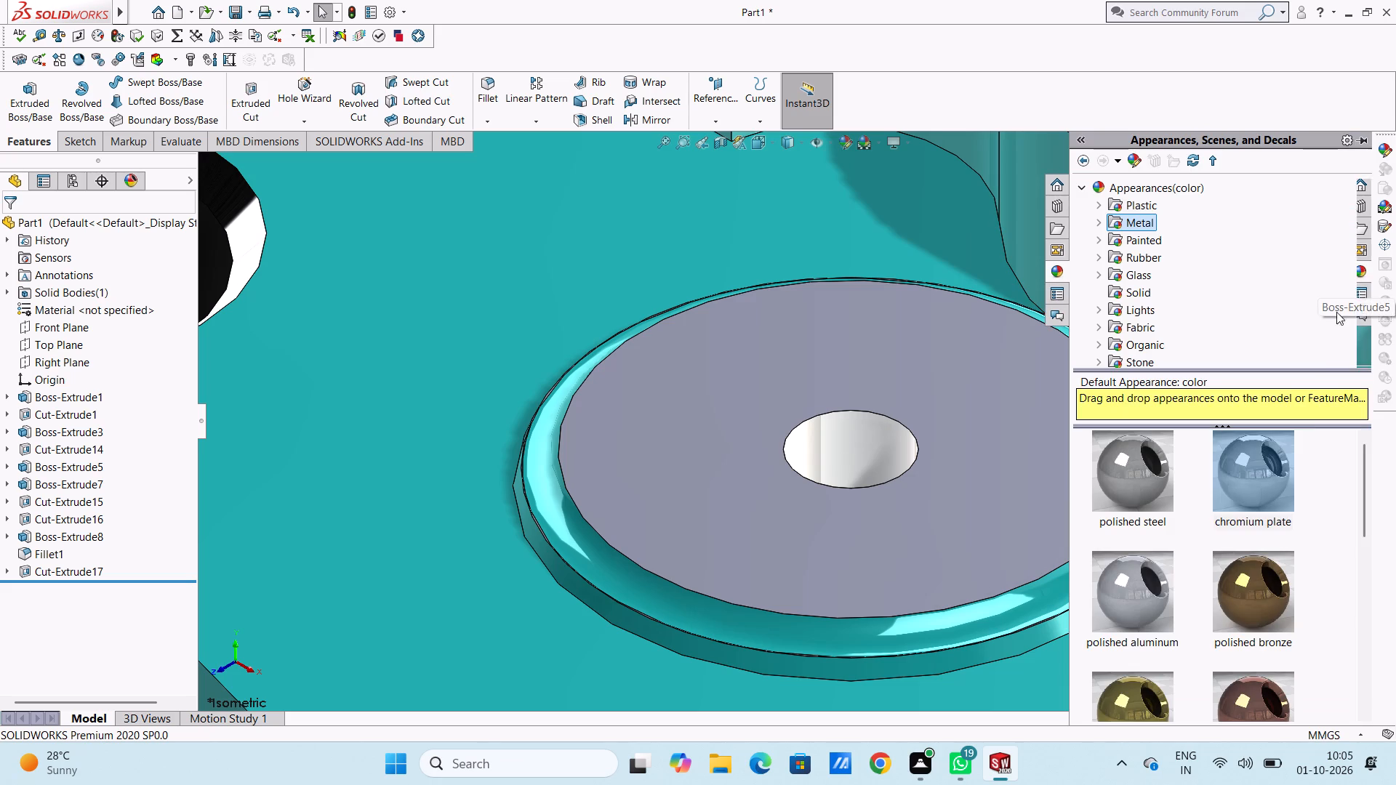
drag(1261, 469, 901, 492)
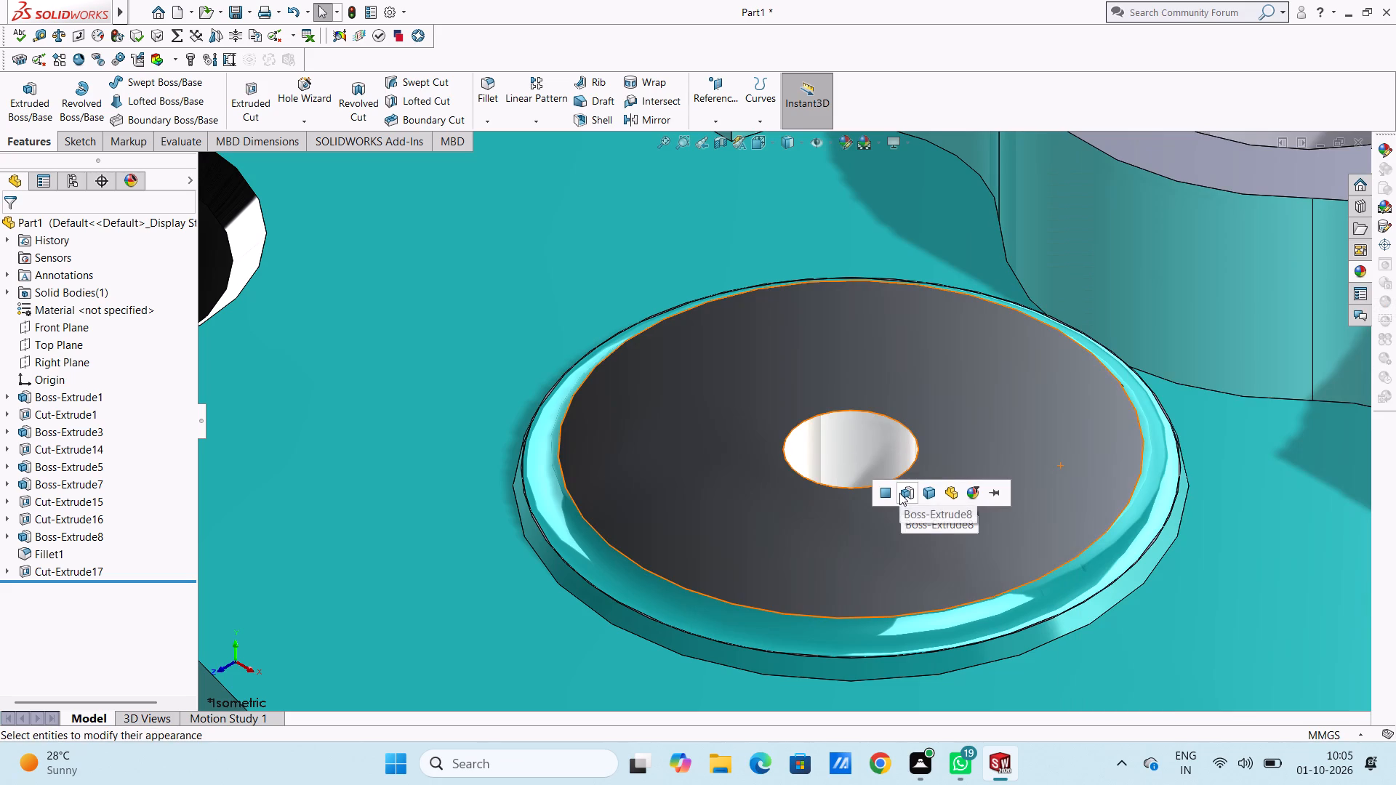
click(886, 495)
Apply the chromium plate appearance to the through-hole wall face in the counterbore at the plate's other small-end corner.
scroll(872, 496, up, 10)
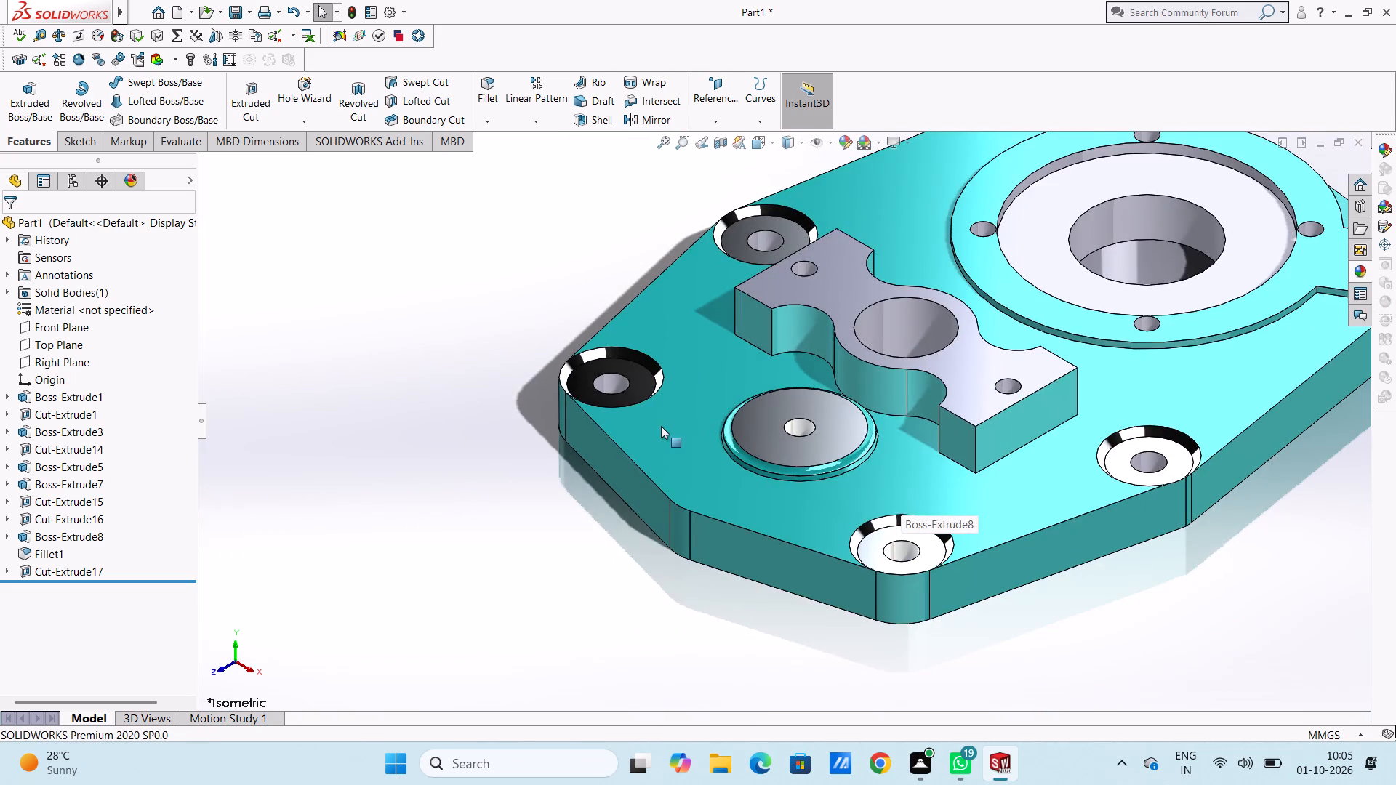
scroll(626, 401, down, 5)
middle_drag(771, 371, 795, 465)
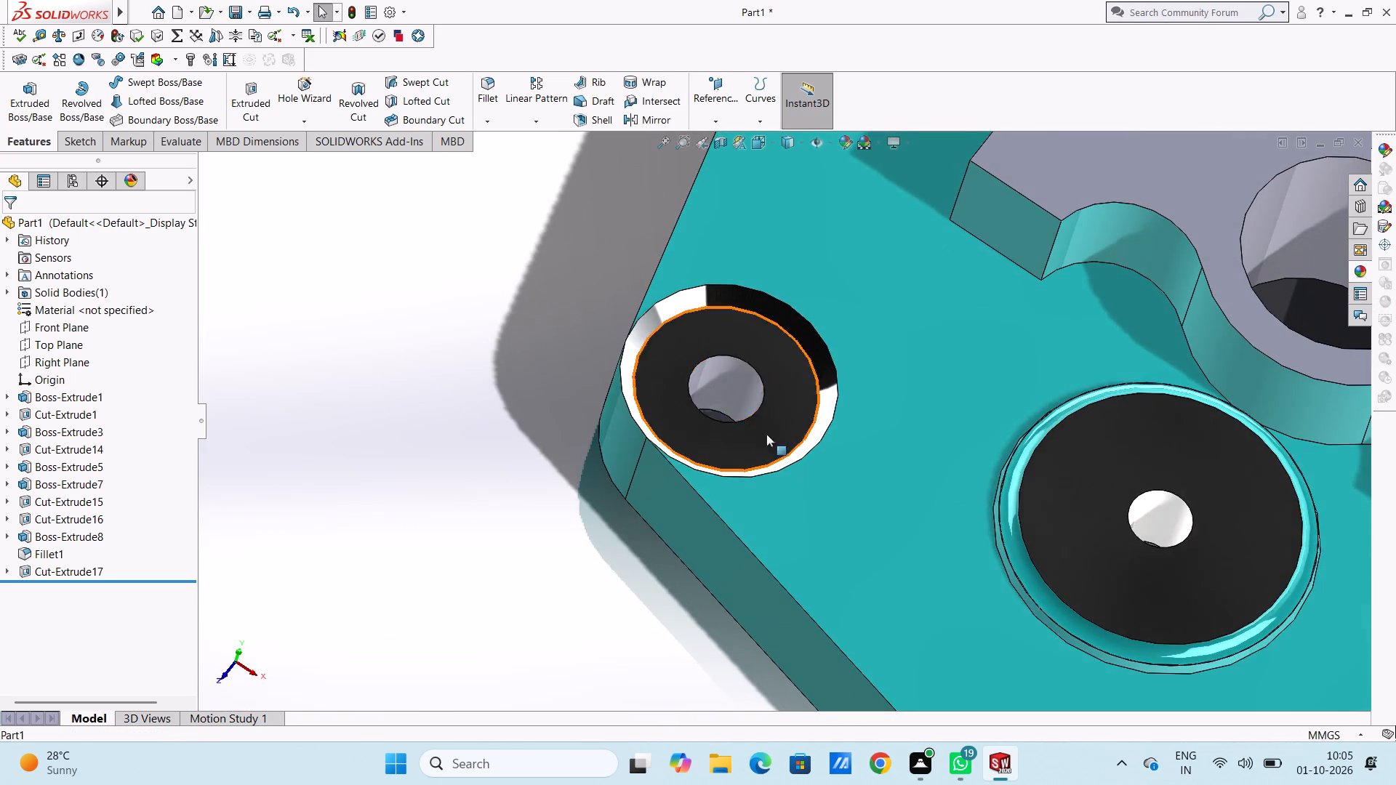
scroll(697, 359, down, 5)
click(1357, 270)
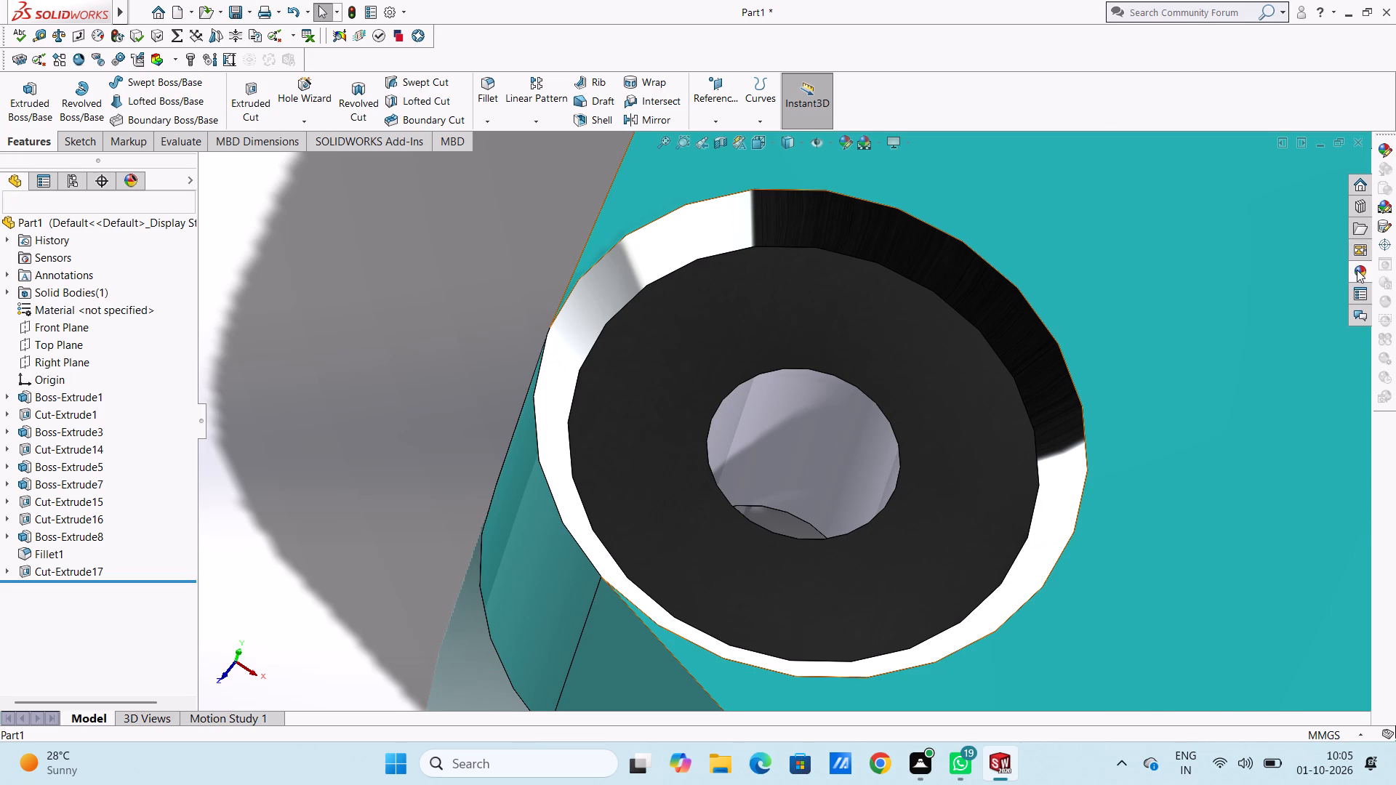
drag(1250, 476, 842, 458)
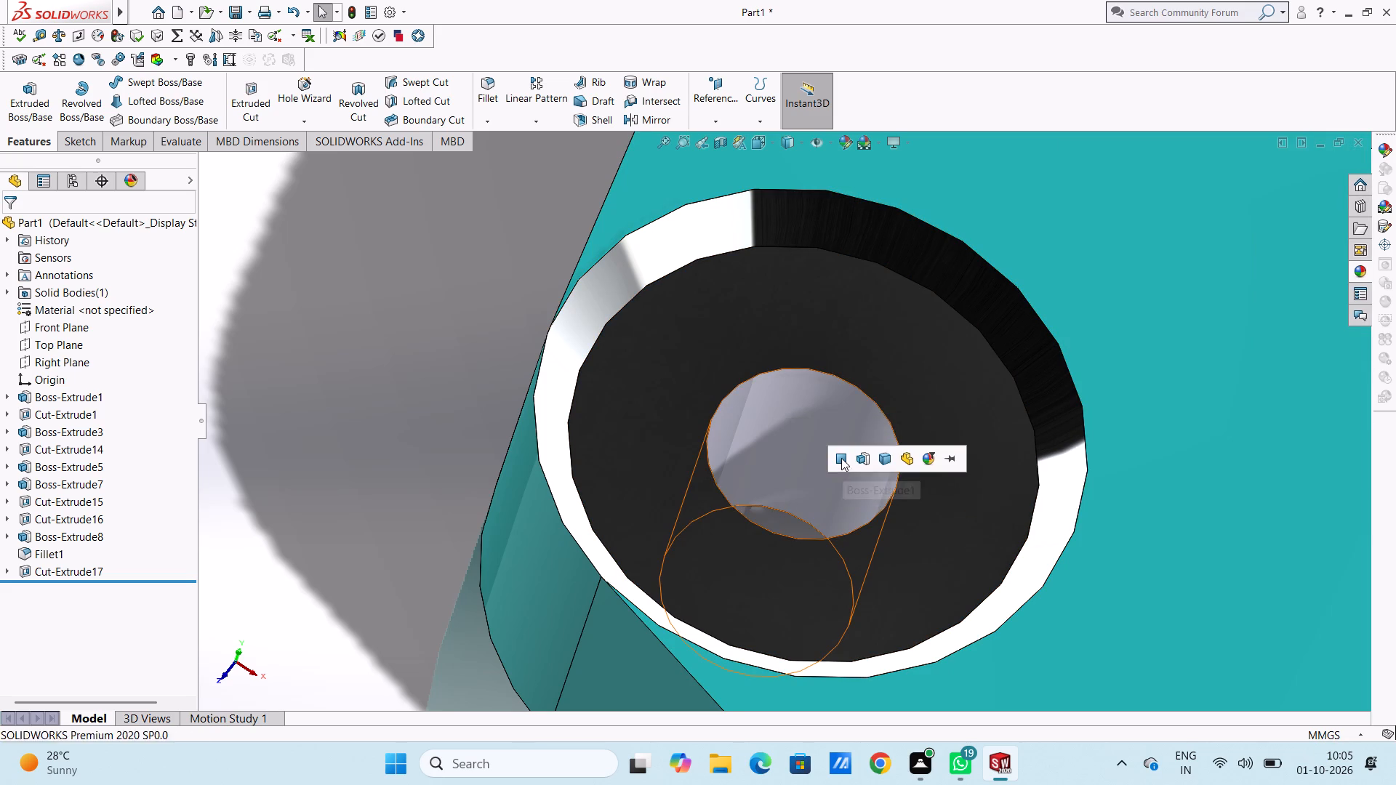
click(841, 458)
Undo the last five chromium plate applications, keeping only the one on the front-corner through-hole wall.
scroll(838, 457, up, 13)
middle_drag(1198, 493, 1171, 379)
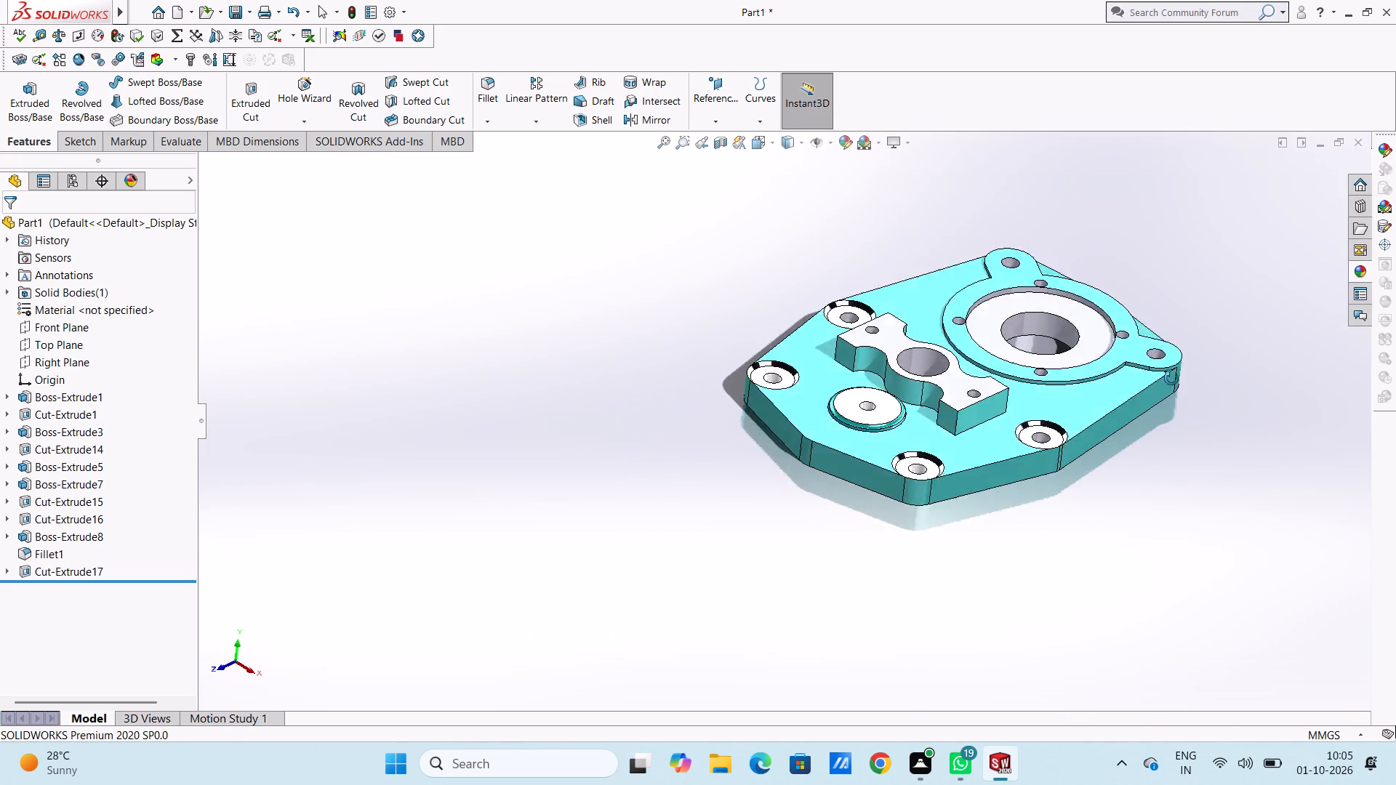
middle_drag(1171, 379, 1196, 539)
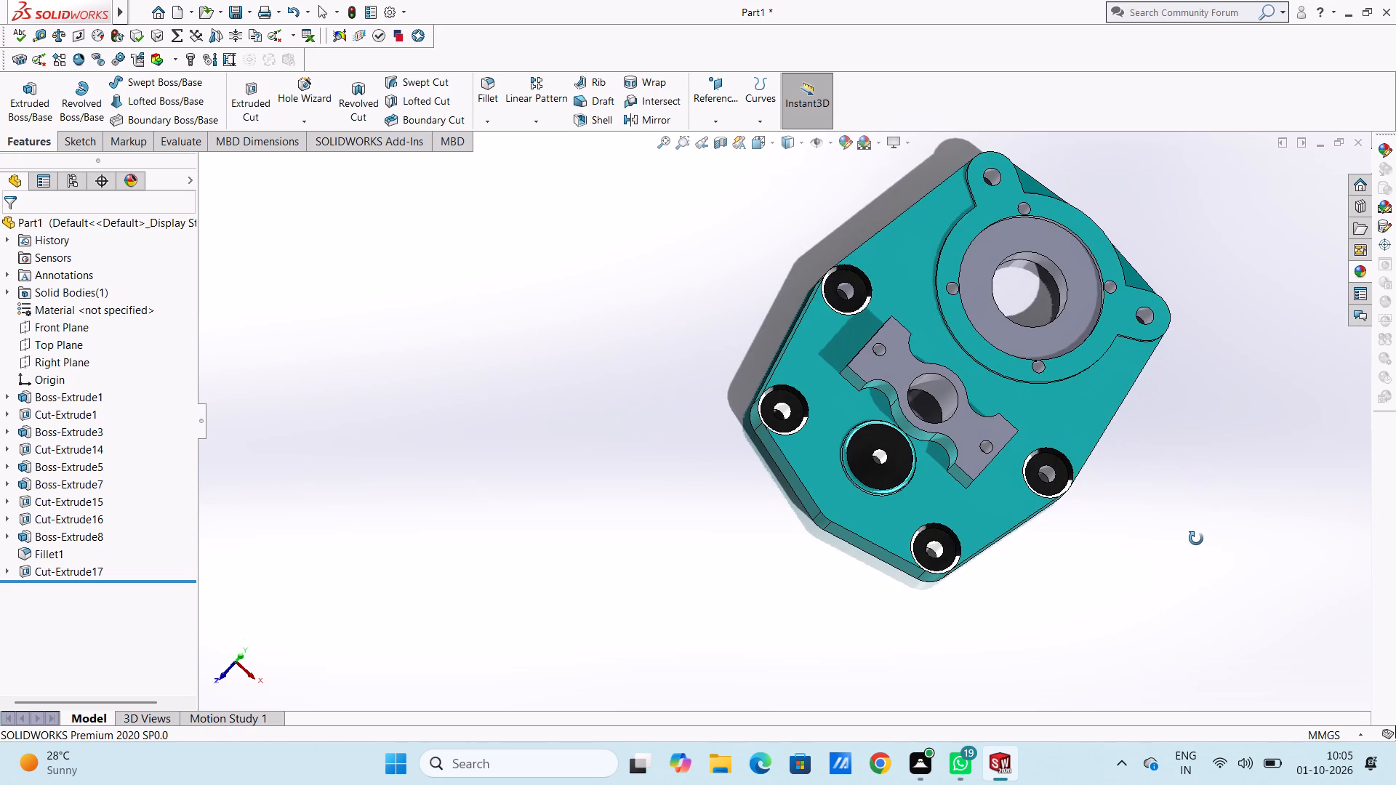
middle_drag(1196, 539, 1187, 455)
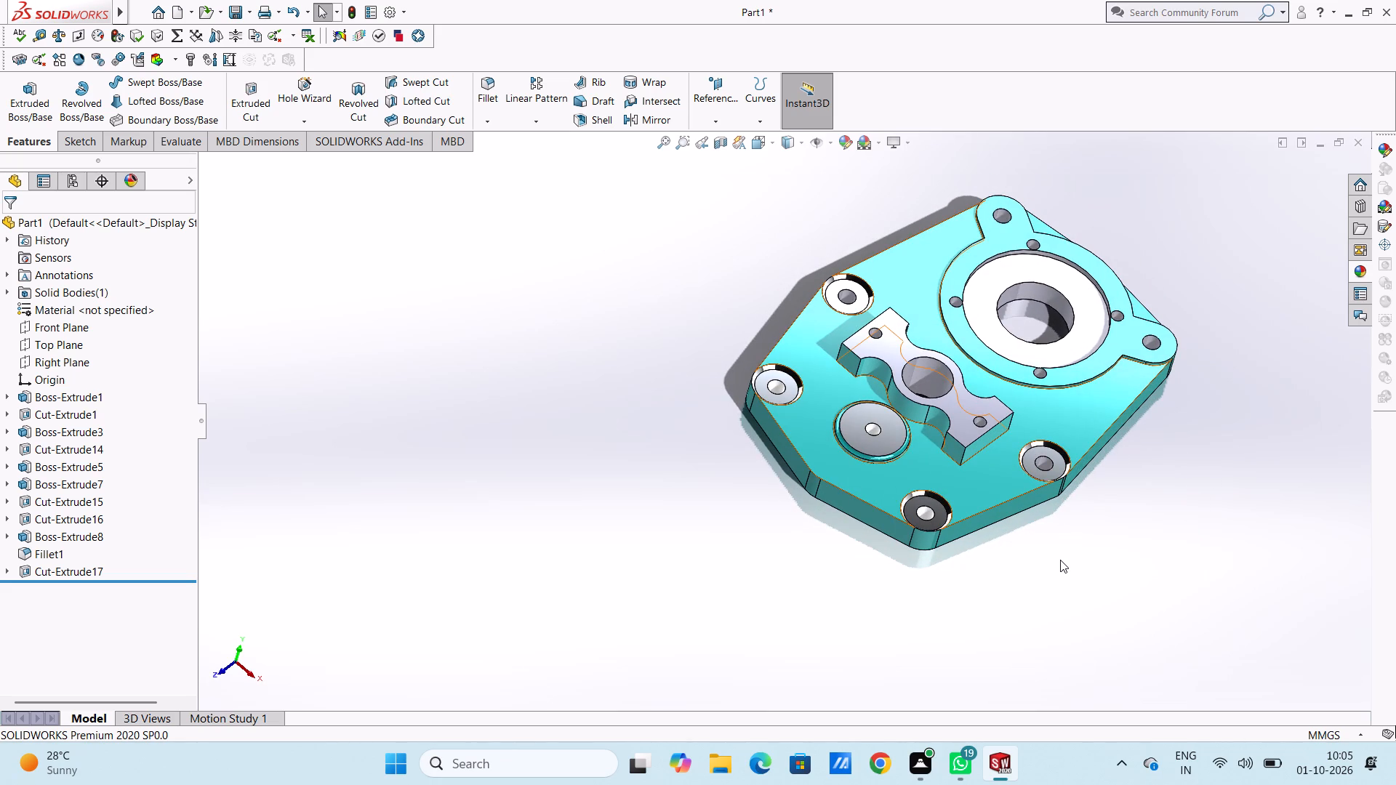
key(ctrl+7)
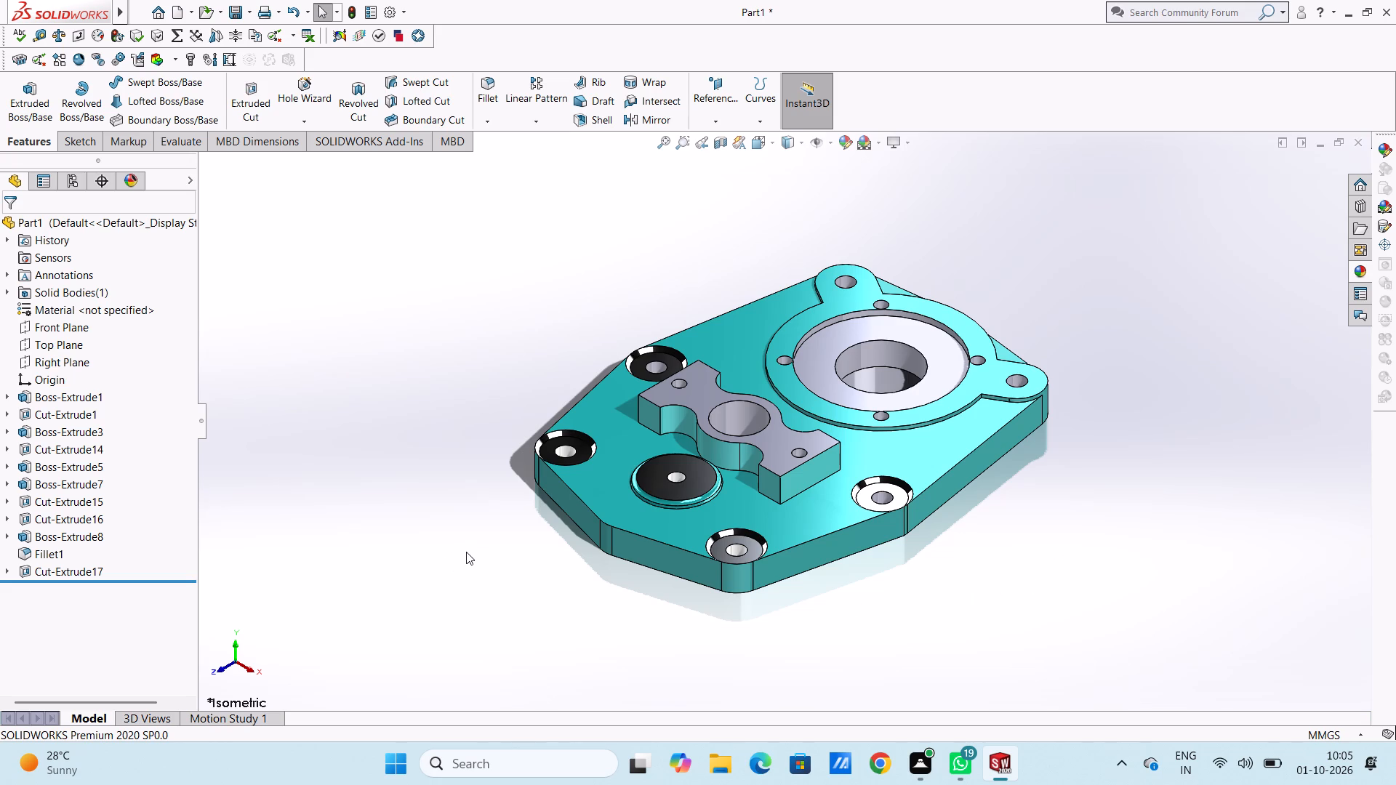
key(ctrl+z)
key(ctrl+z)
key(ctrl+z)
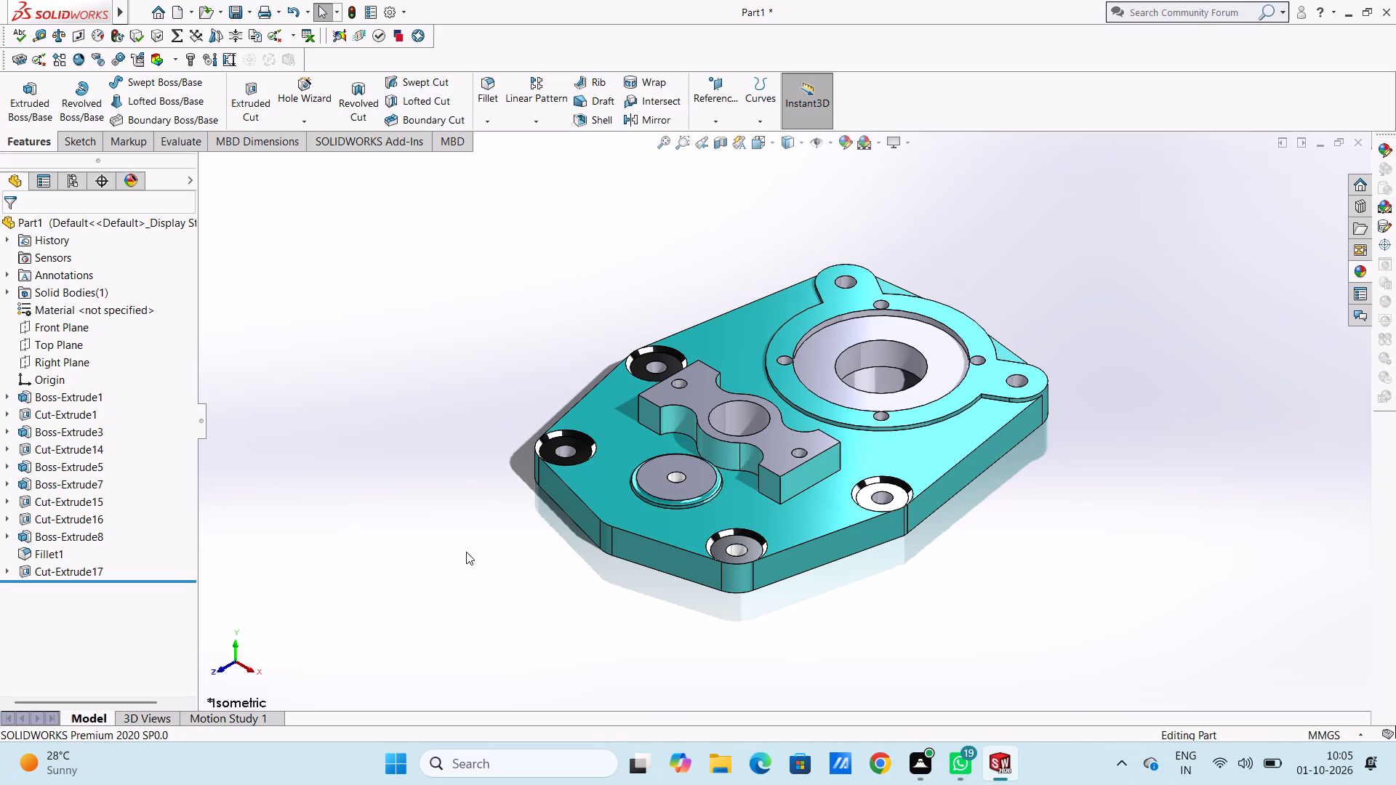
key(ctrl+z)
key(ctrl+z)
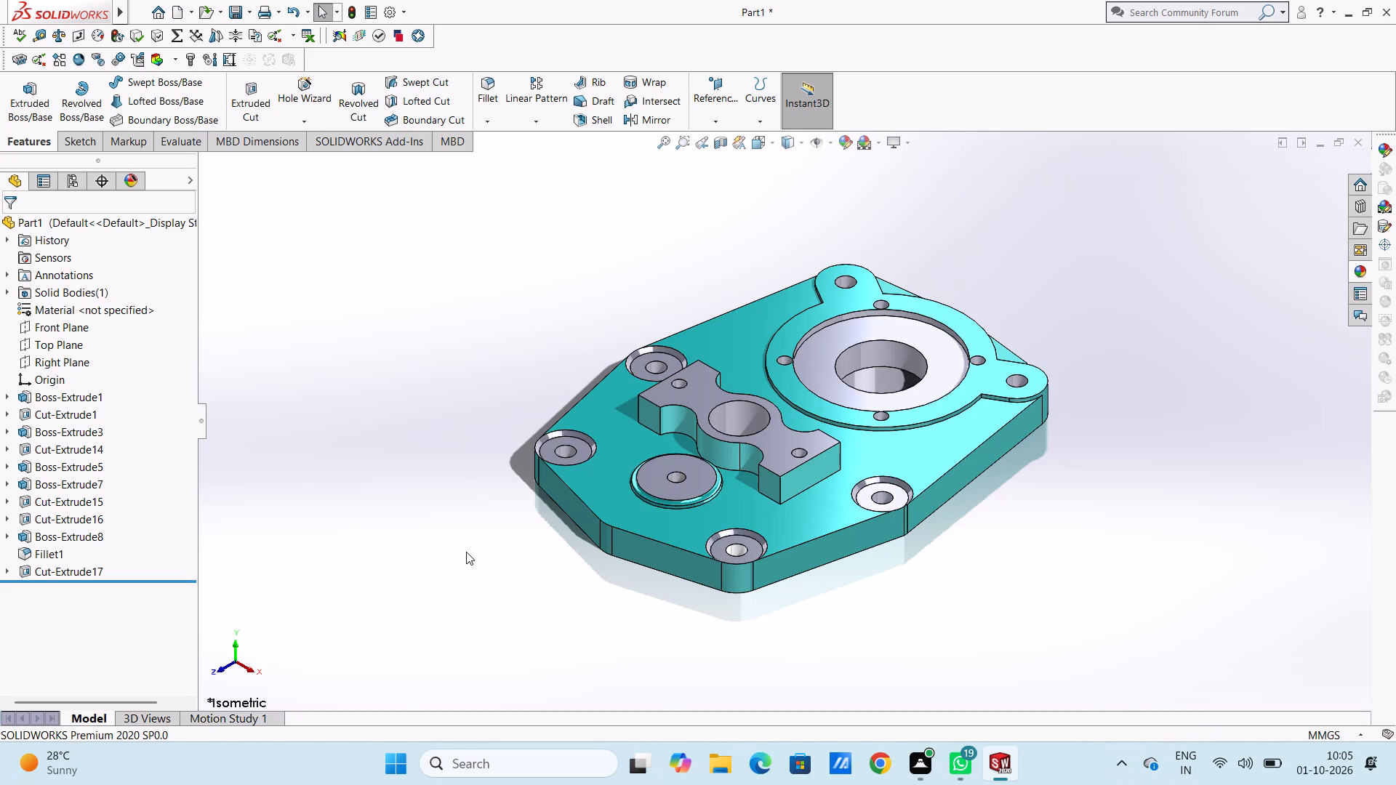
Apply the polished bronze appearance to the flat floor face of the counterbore at the plate's front corner.
scroll(484, 544, down, 1)
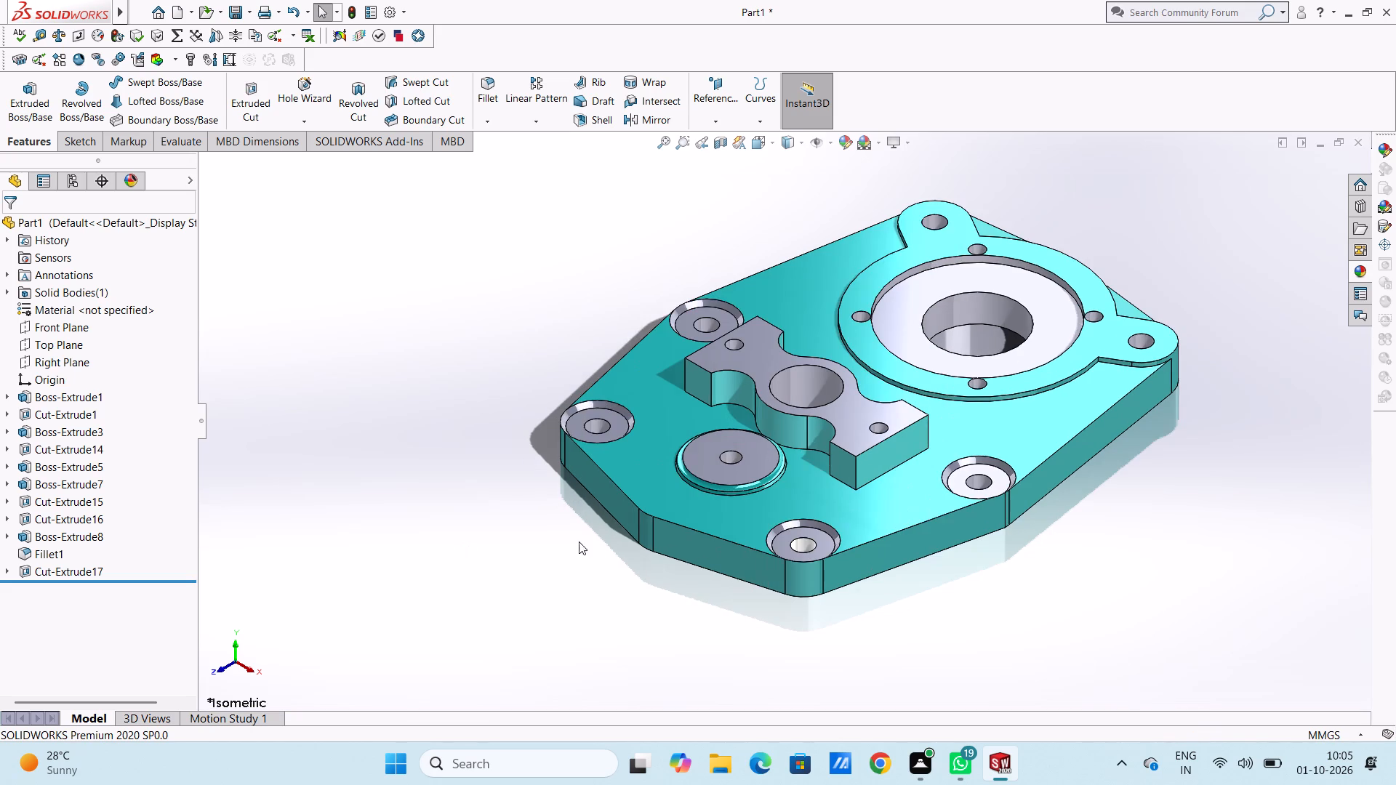
scroll(677, 438, down, 3)
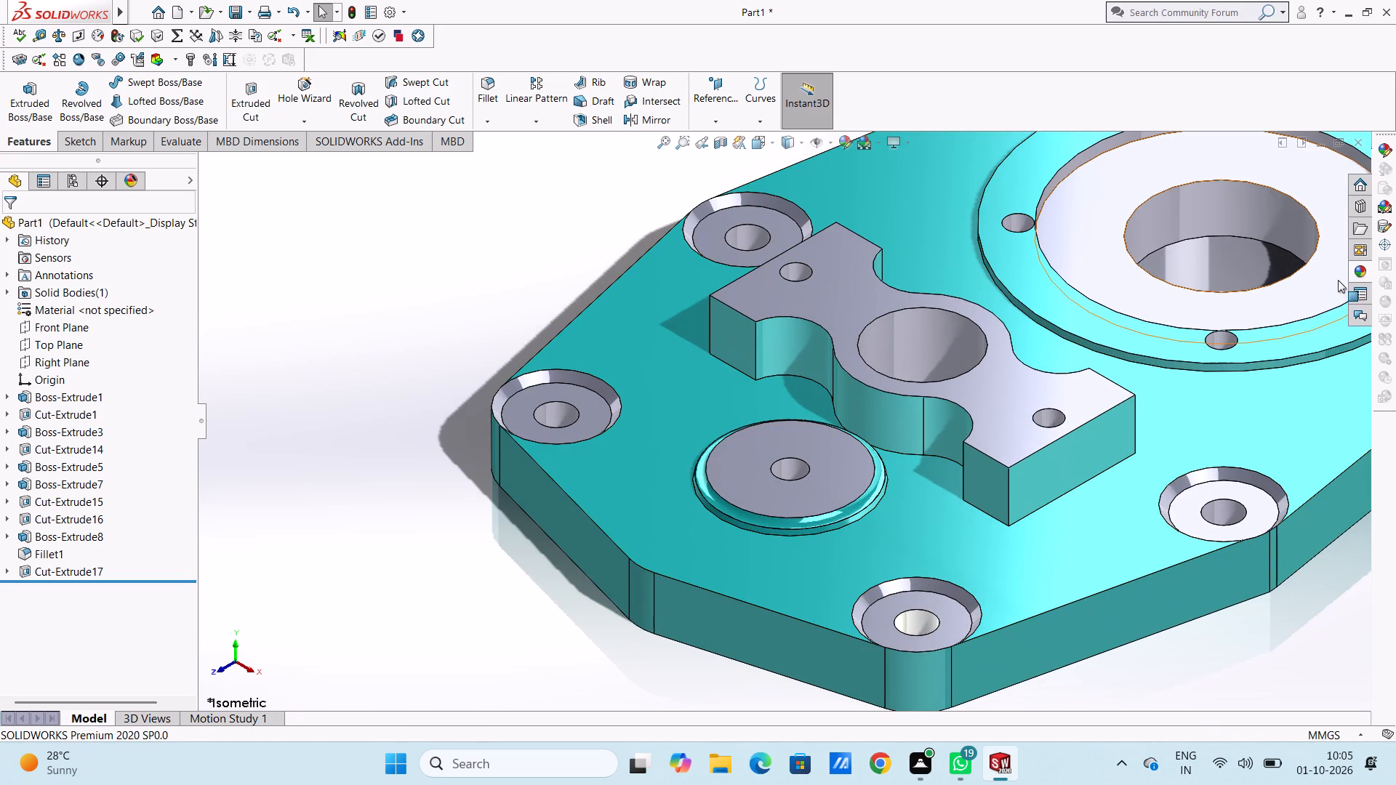
click(1349, 269)
scroll(968, 609, down, 4)
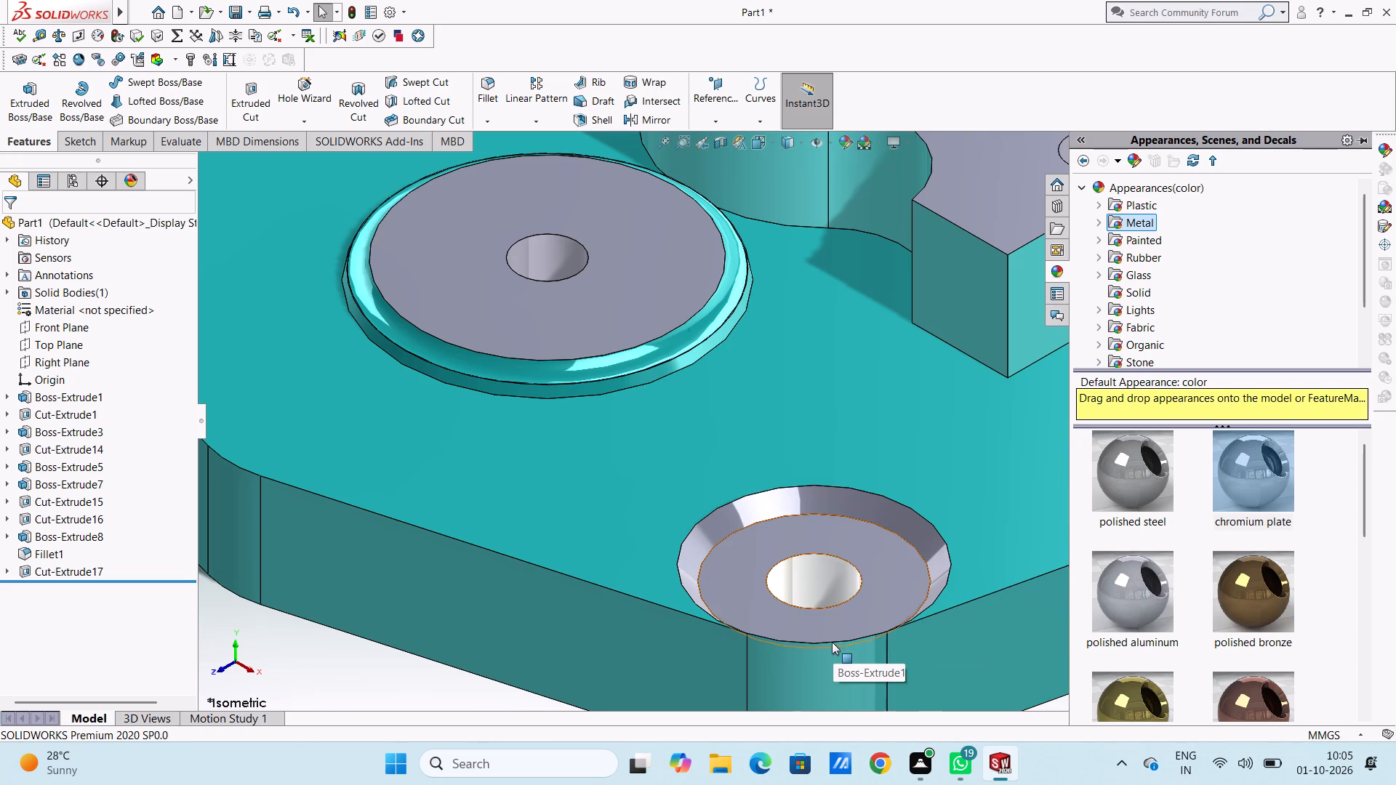
scroll(830, 643, down, 2)
drag(1253, 590, 928, 511)
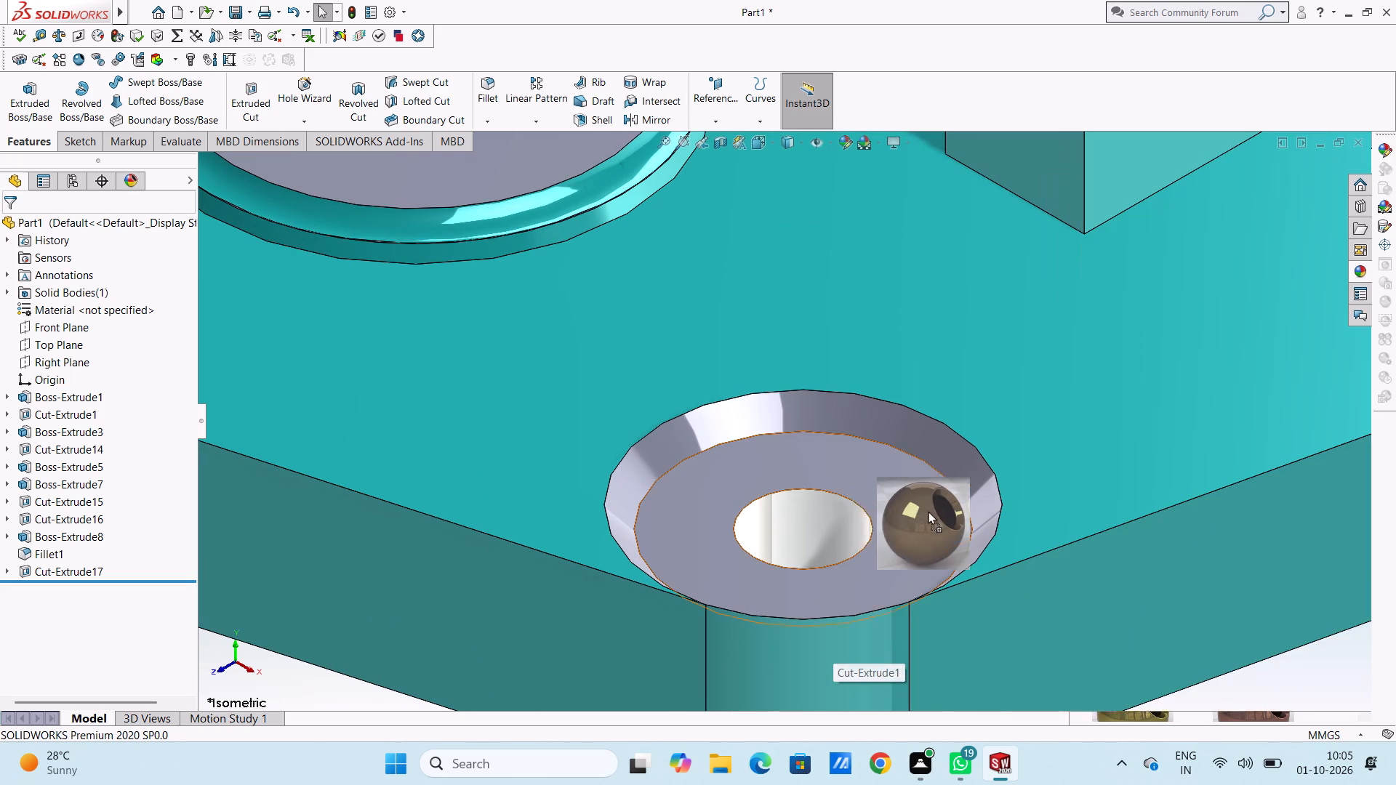
drag(928, 511, 888, 494)
click(887, 494)
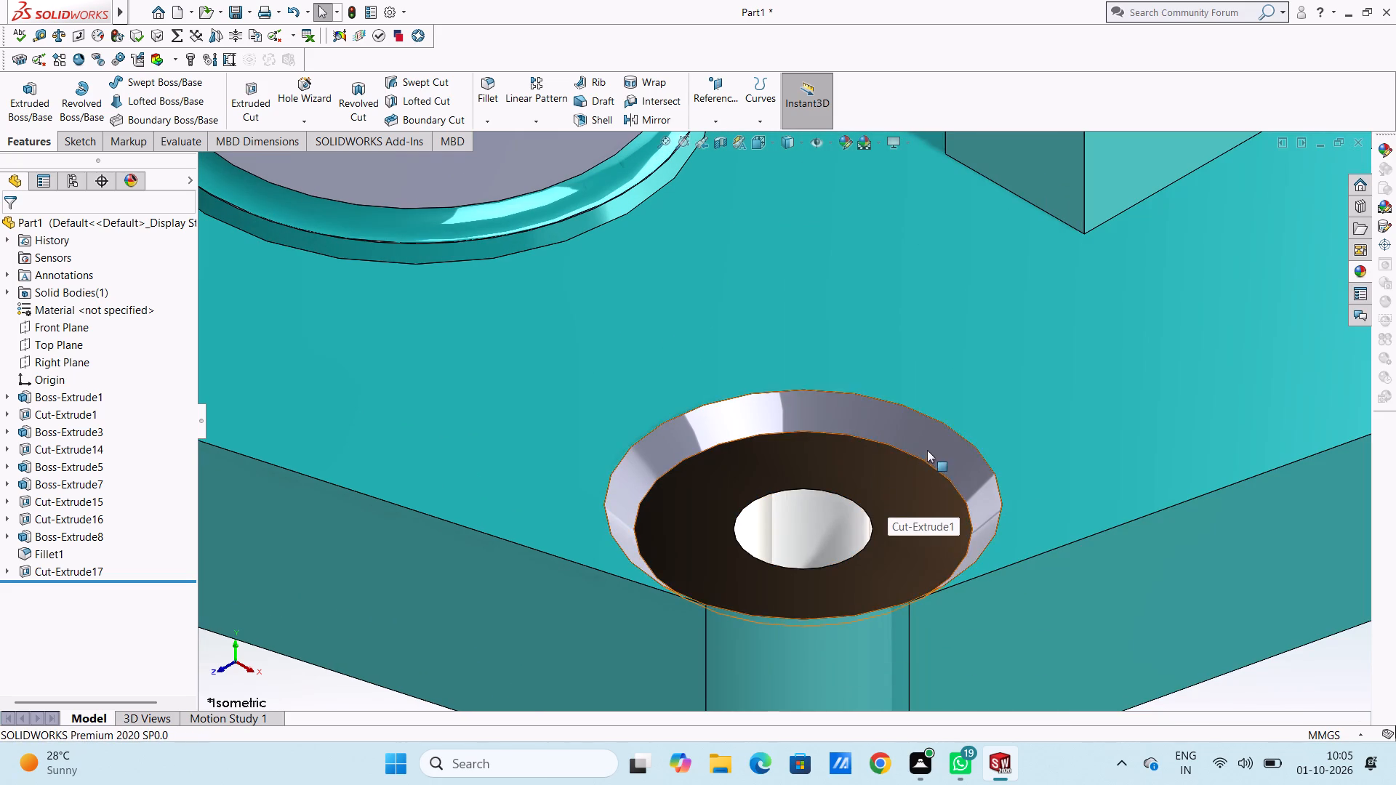
Apply the polished bronze appearance to the side wall face of the front-corner counterbore.
click(1356, 275)
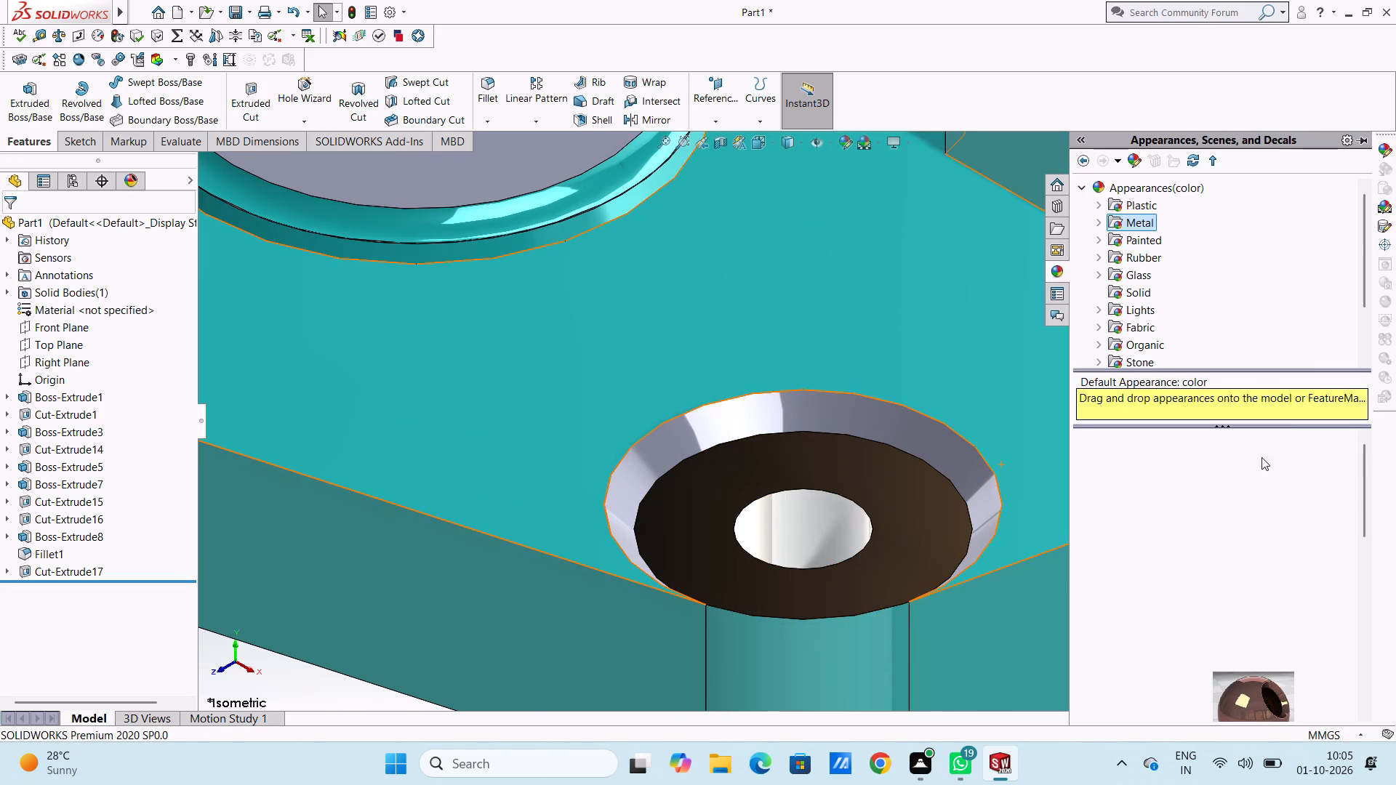
scroll(1142, 706, down, 1)
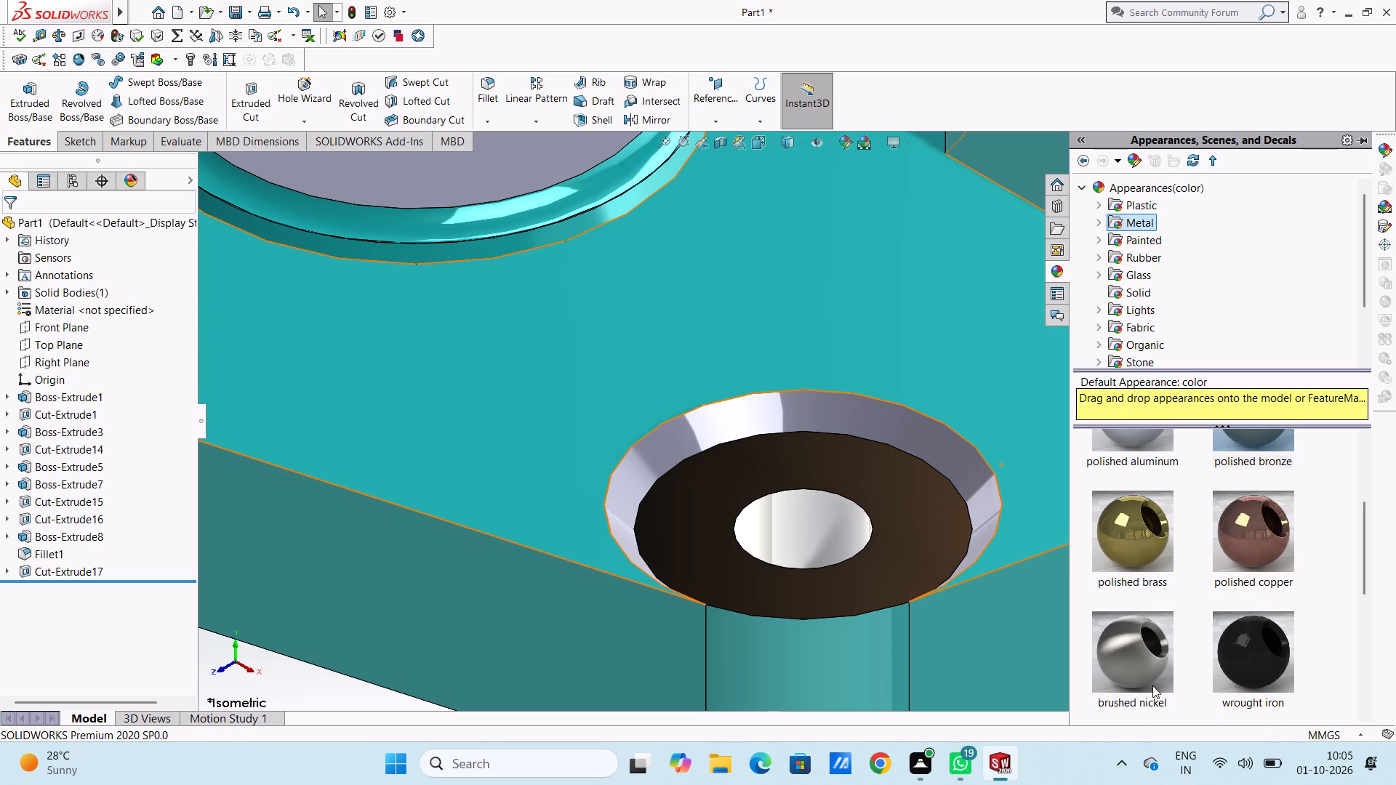
scroll(1141, 532, up, 1)
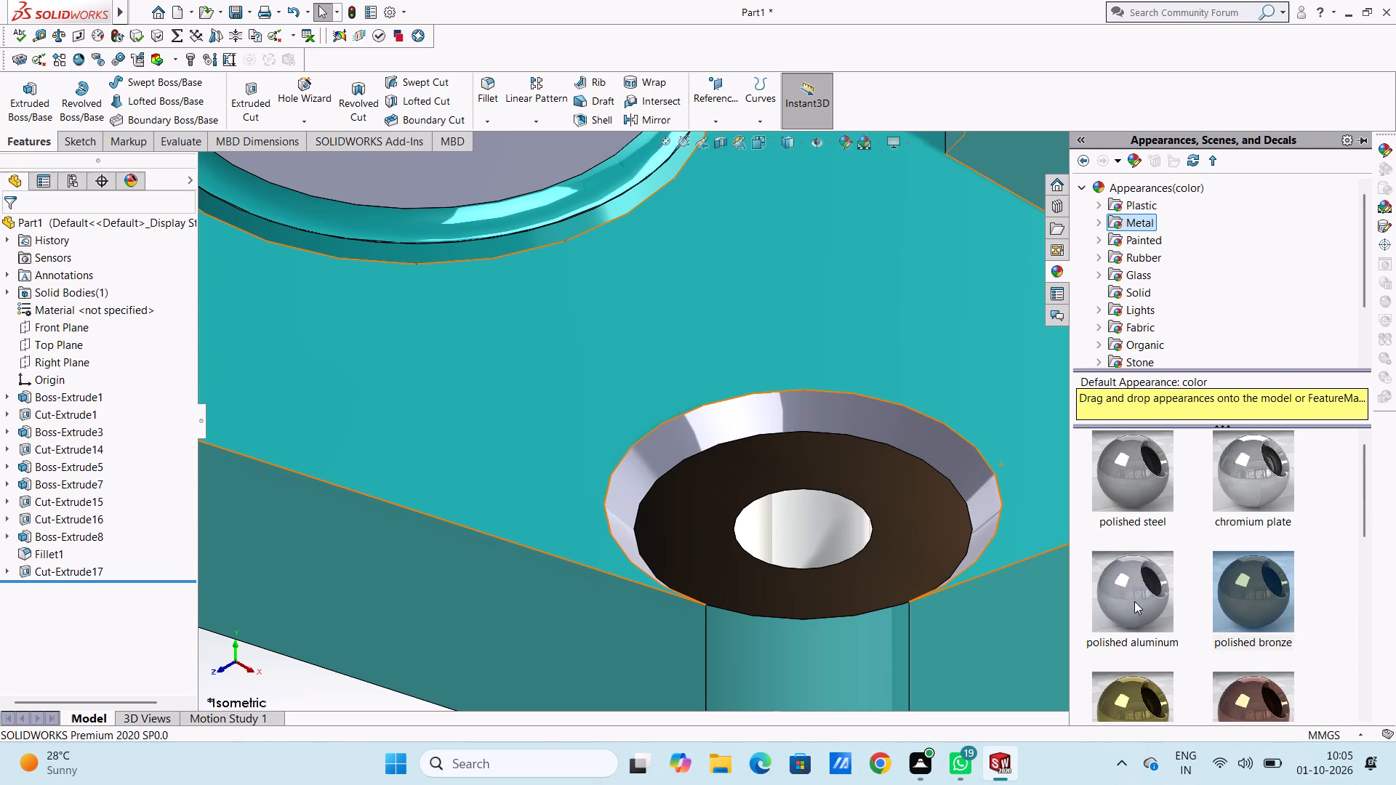
drag(1268, 592, 979, 446)
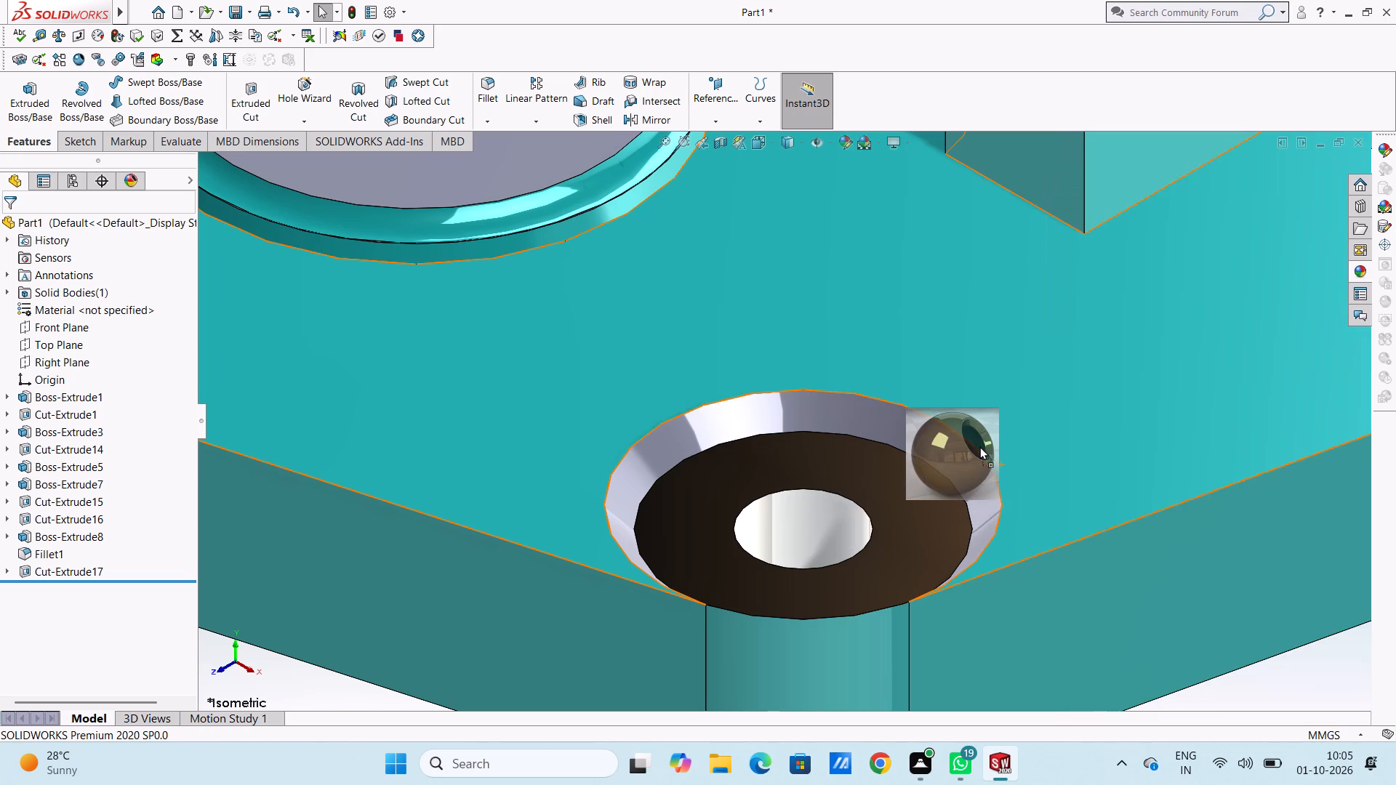
drag(979, 446, 974, 447)
click(974, 447)
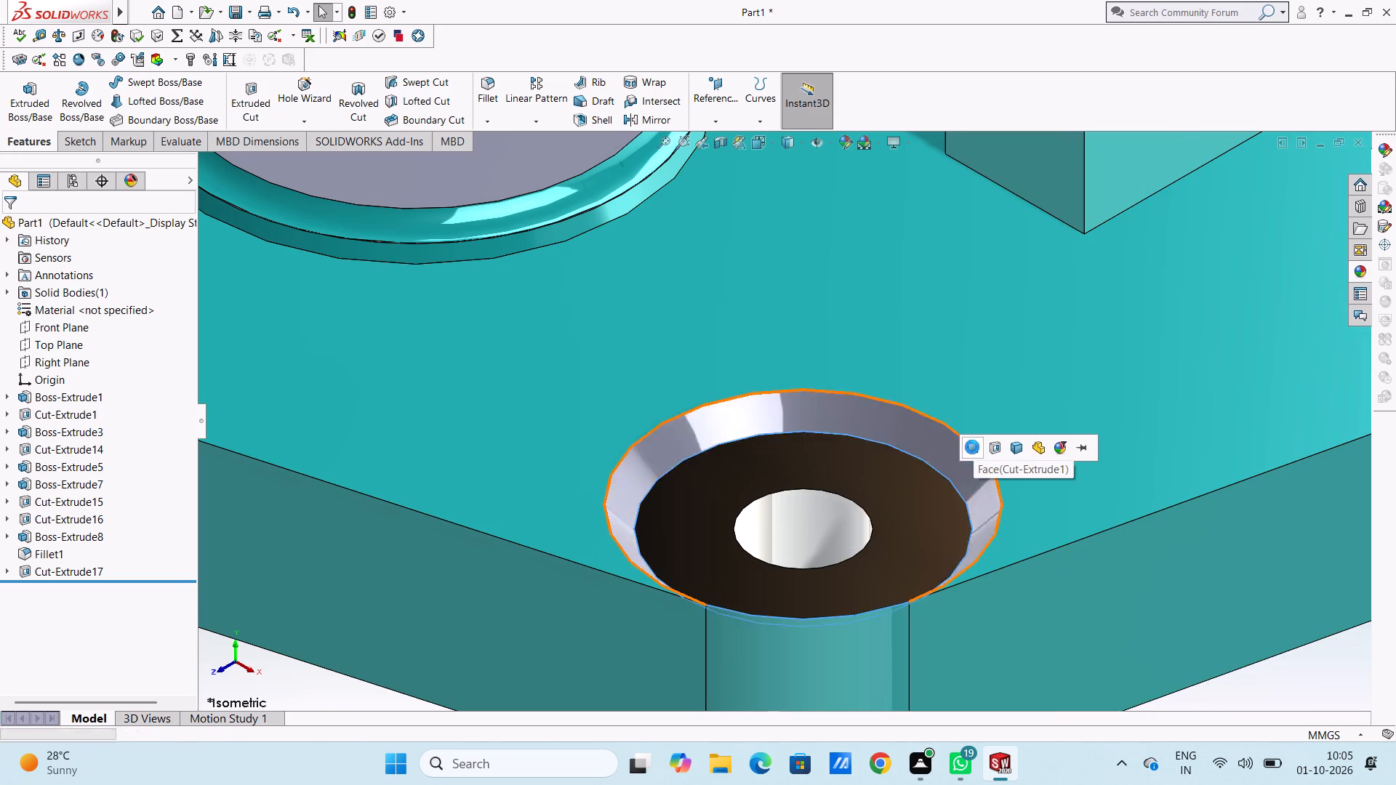
Apply the polished bronze appearance to the whole cut feature that forms the plate's counterbores.
scroll(972, 447, up, 9)
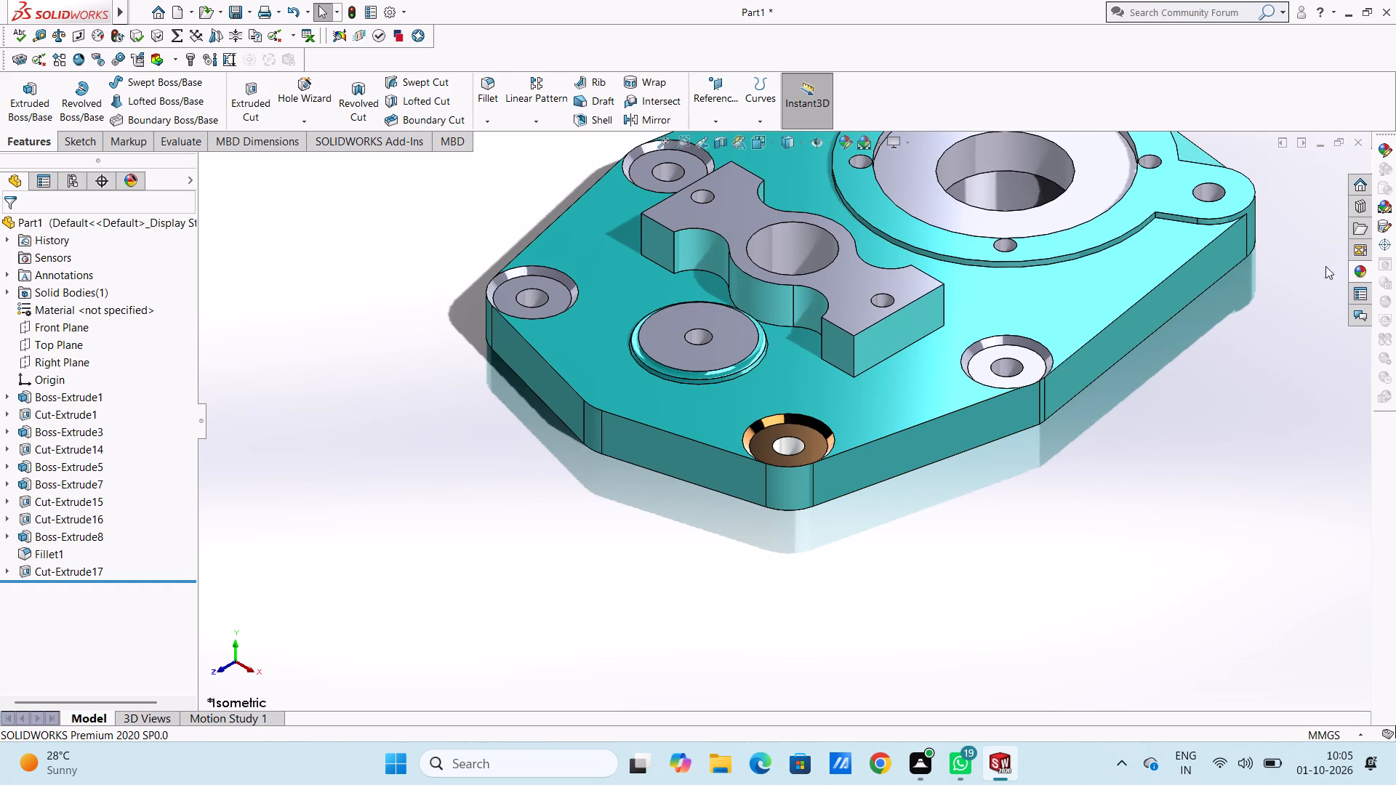
click(1360, 273)
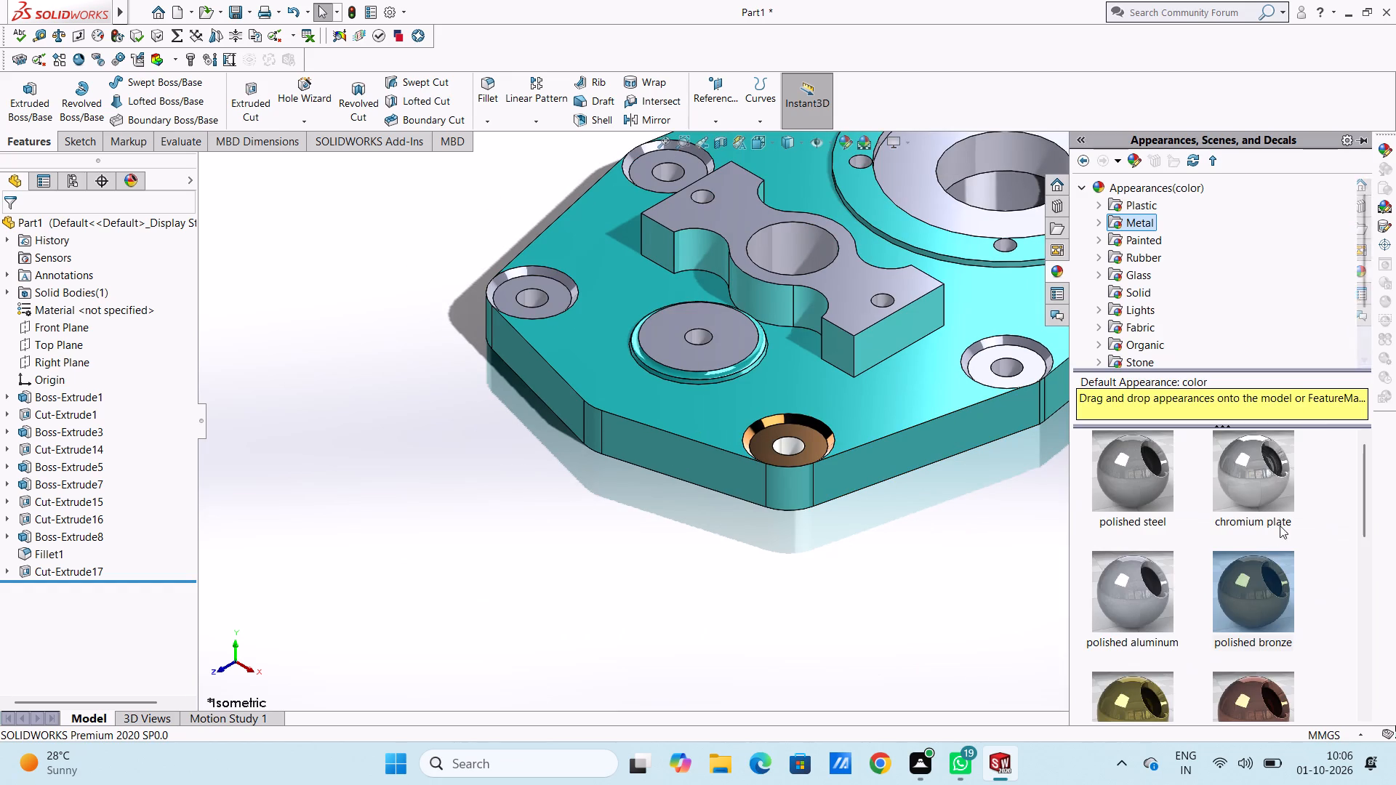
scroll(1249, 621, down, 1)
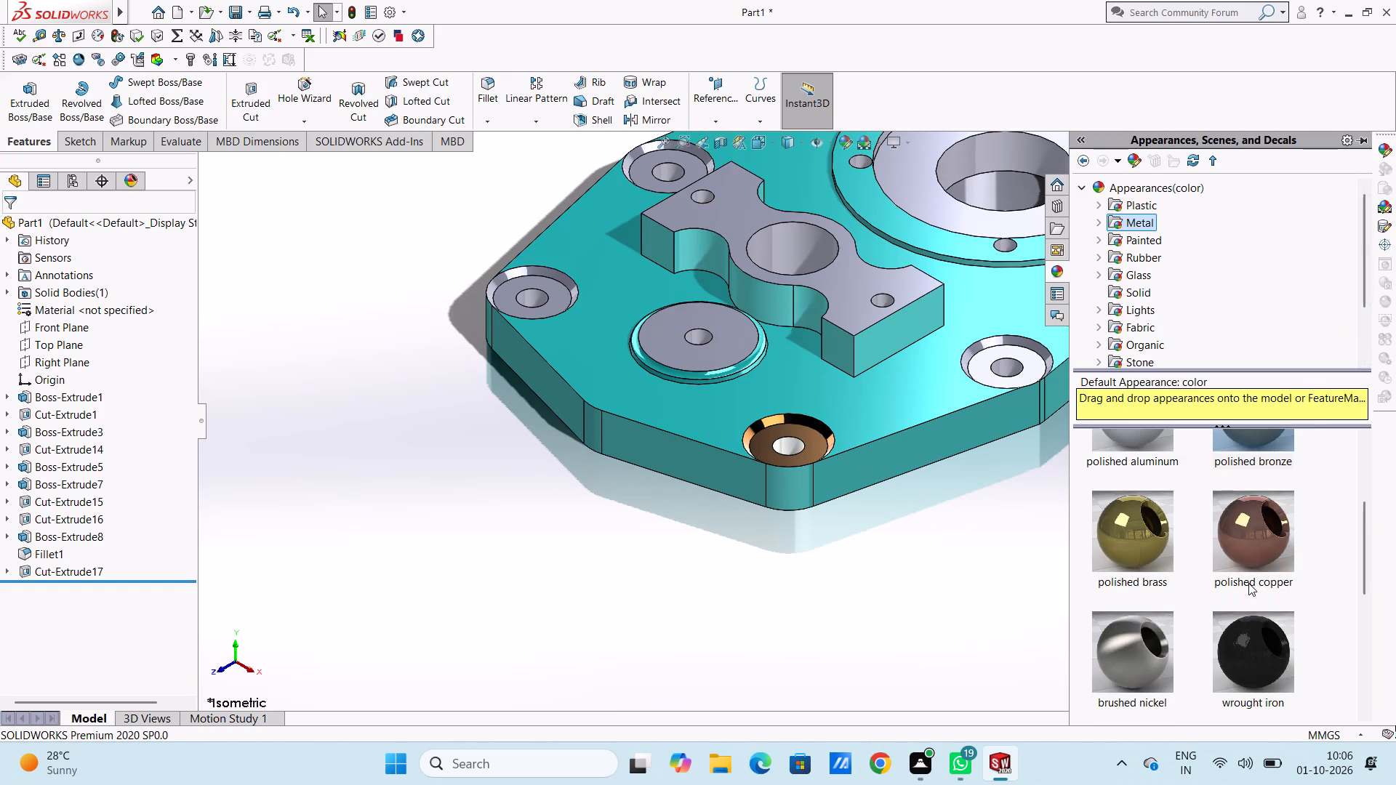
scroll(1248, 583, up, 1)
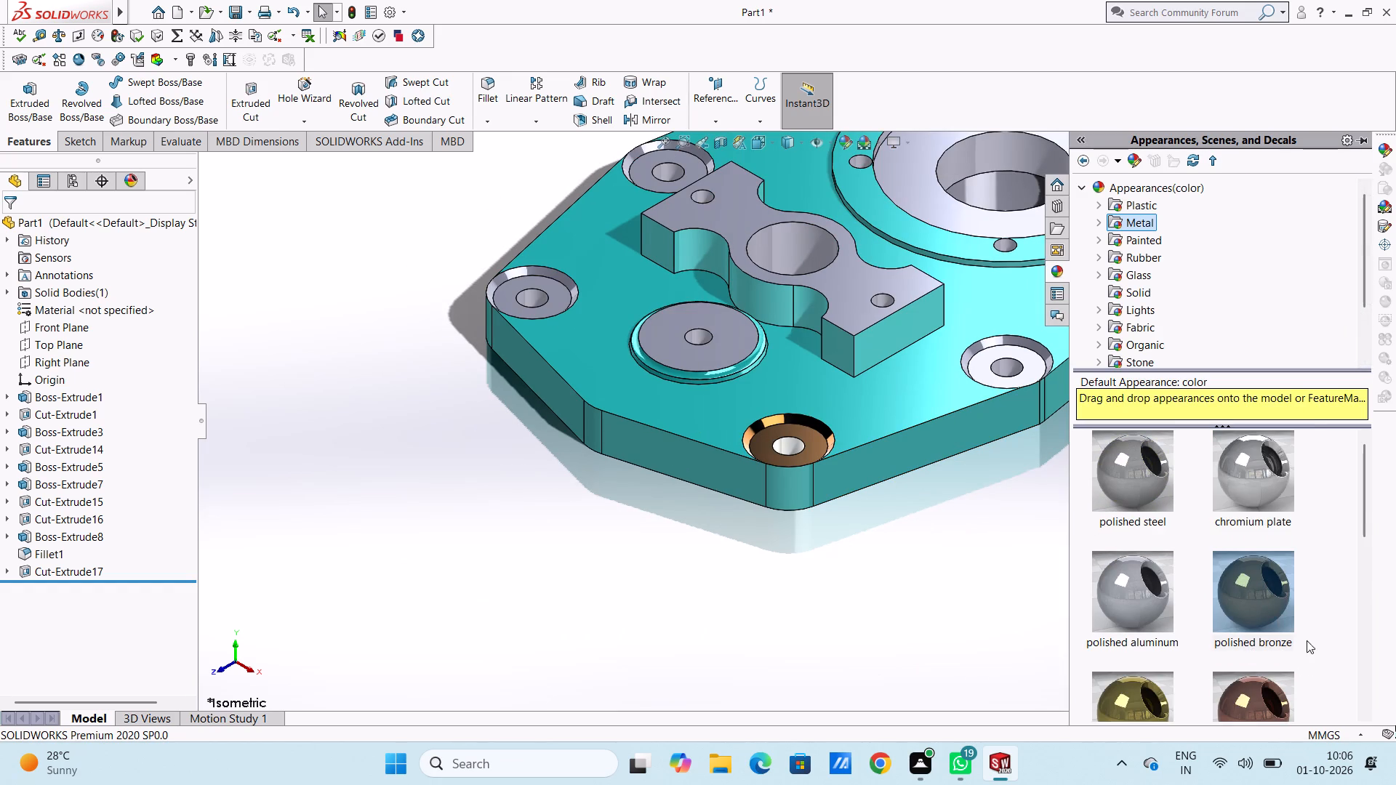
drag(1256, 588, 819, 424)
click(841, 426)
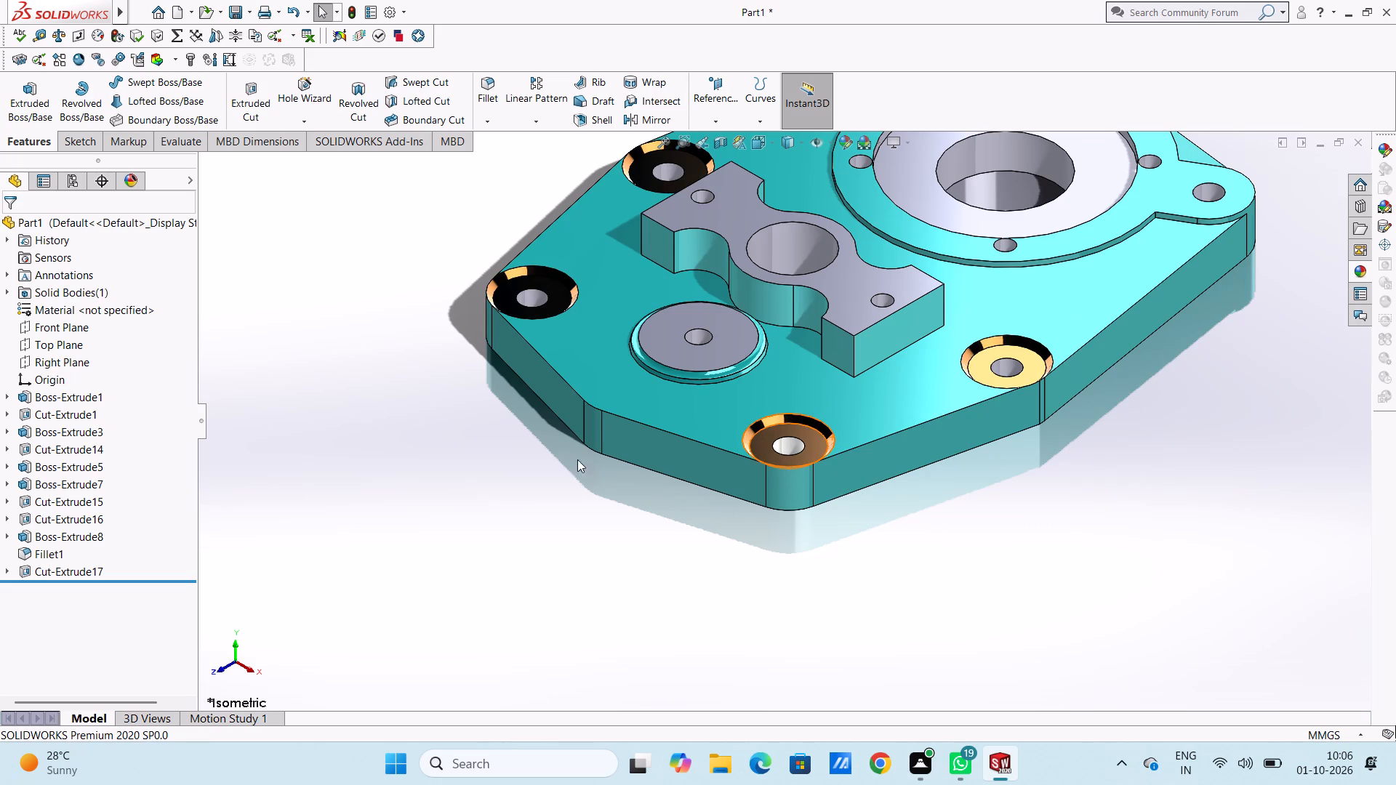
Apply the chromium plate appearance to the cut feature that forms the centre hole of the round filleted boss.
scroll(578, 466, up, 3)
scroll(667, 281, down, 4)
scroll(697, 459, down, 4)
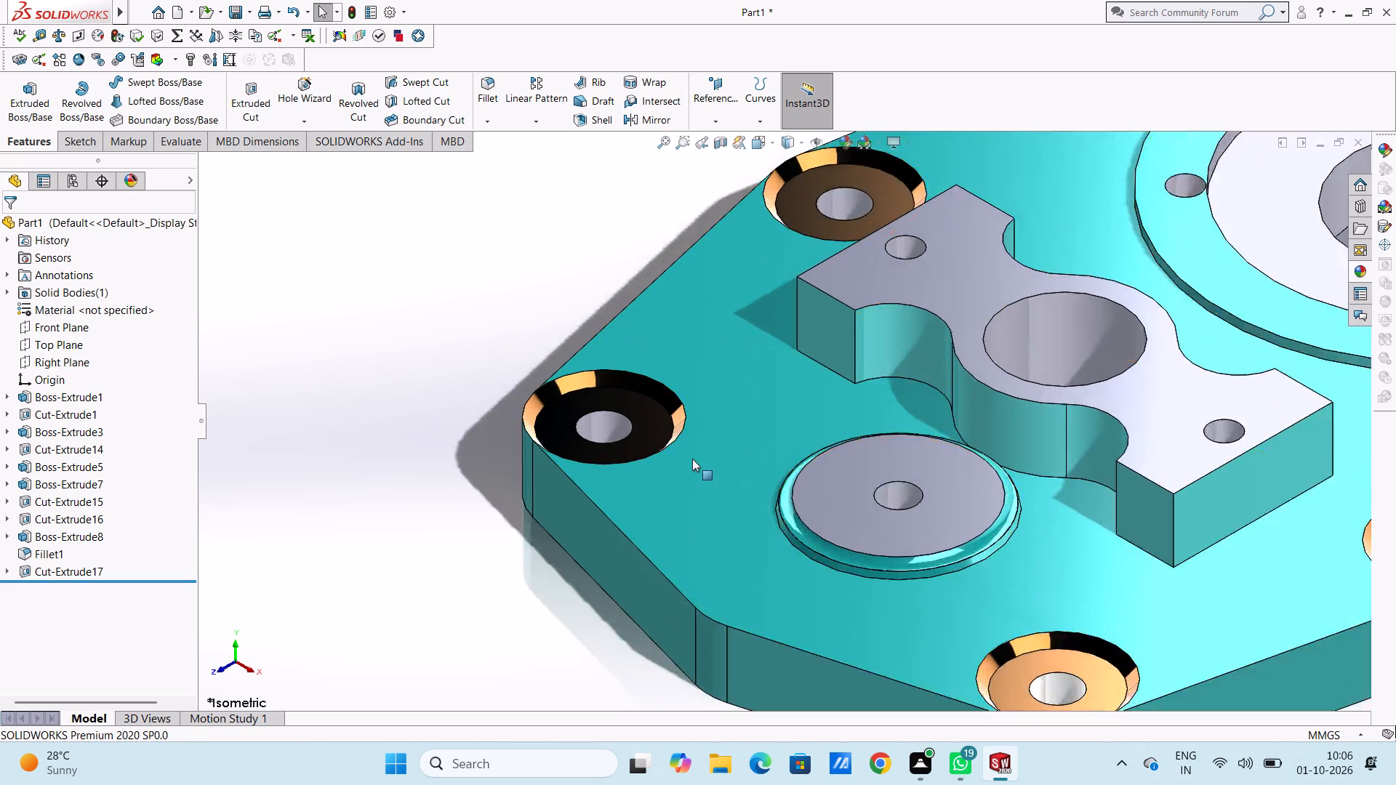
scroll(692, 459, down, 2)
scroll(549, 386, up, 2)
scroll(697, 478, up, 4)
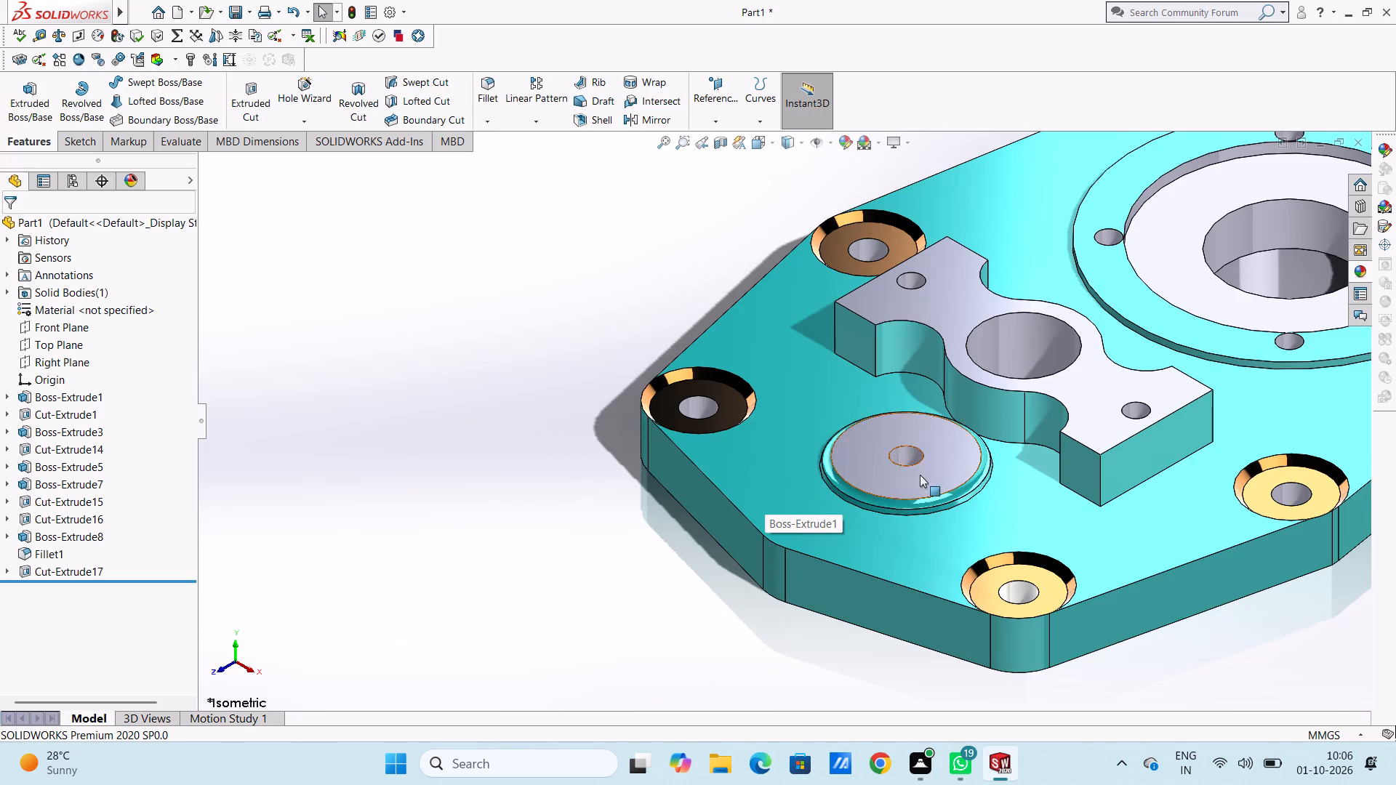
scroll(922, 447, down, 4)
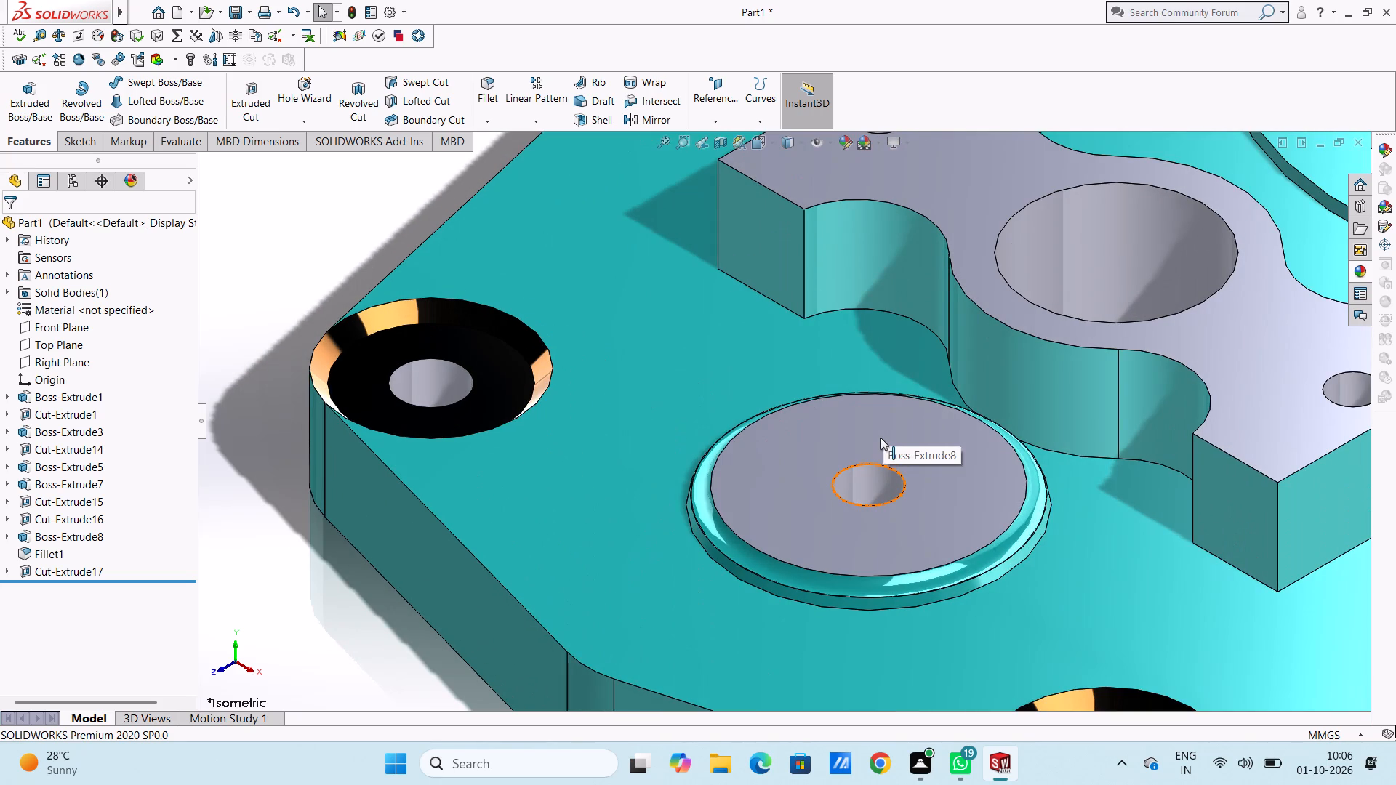
scroll(916, 478, down, 6)
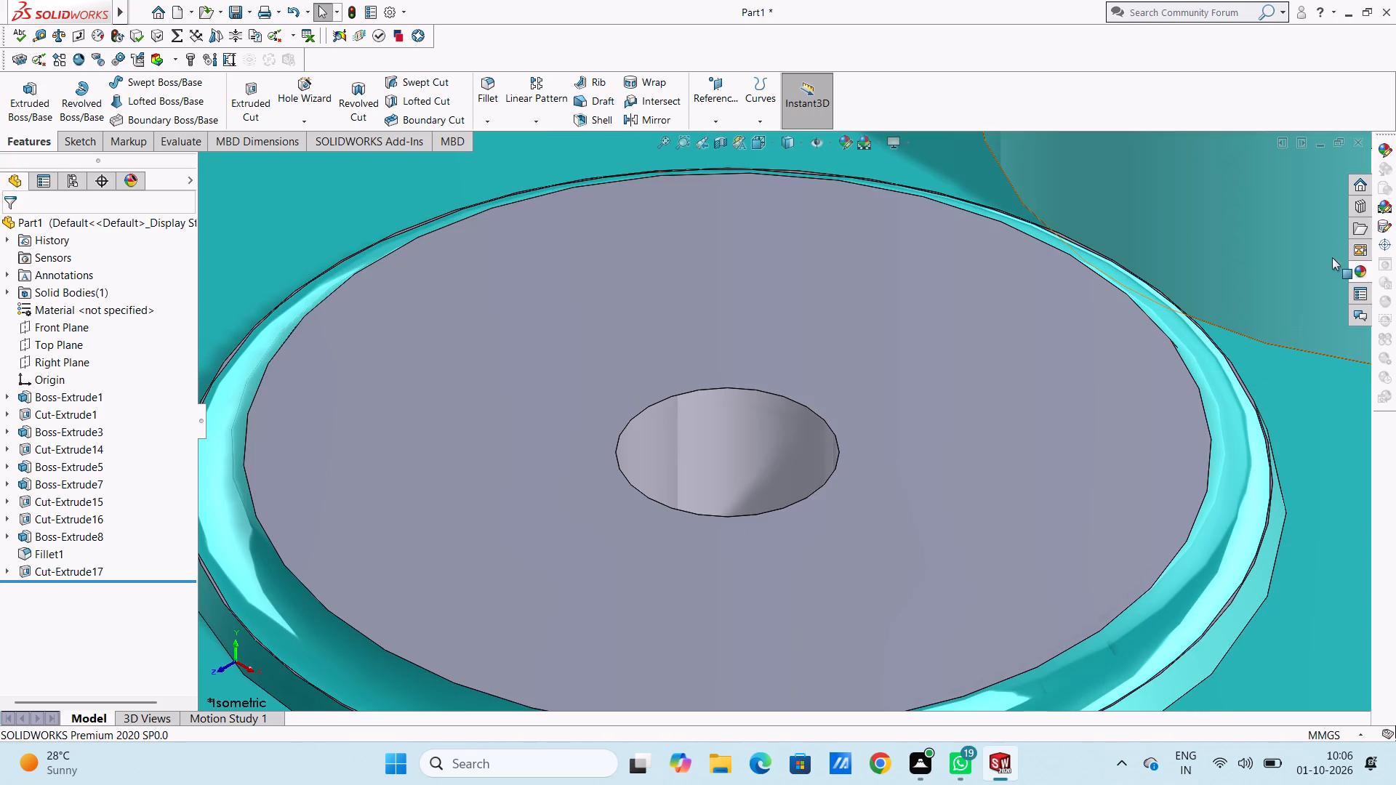
click(1355, 273)
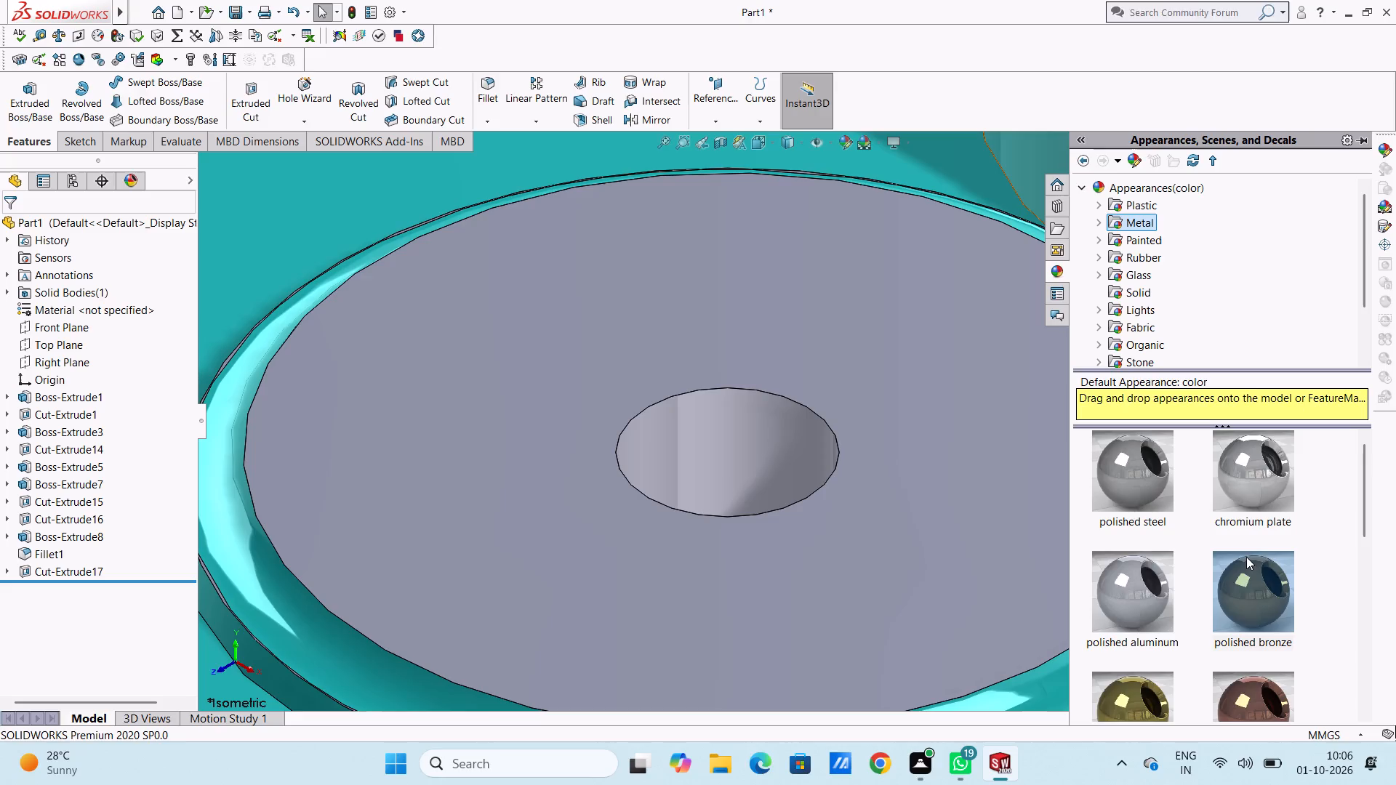
drag(1252, 465, 785, 427)
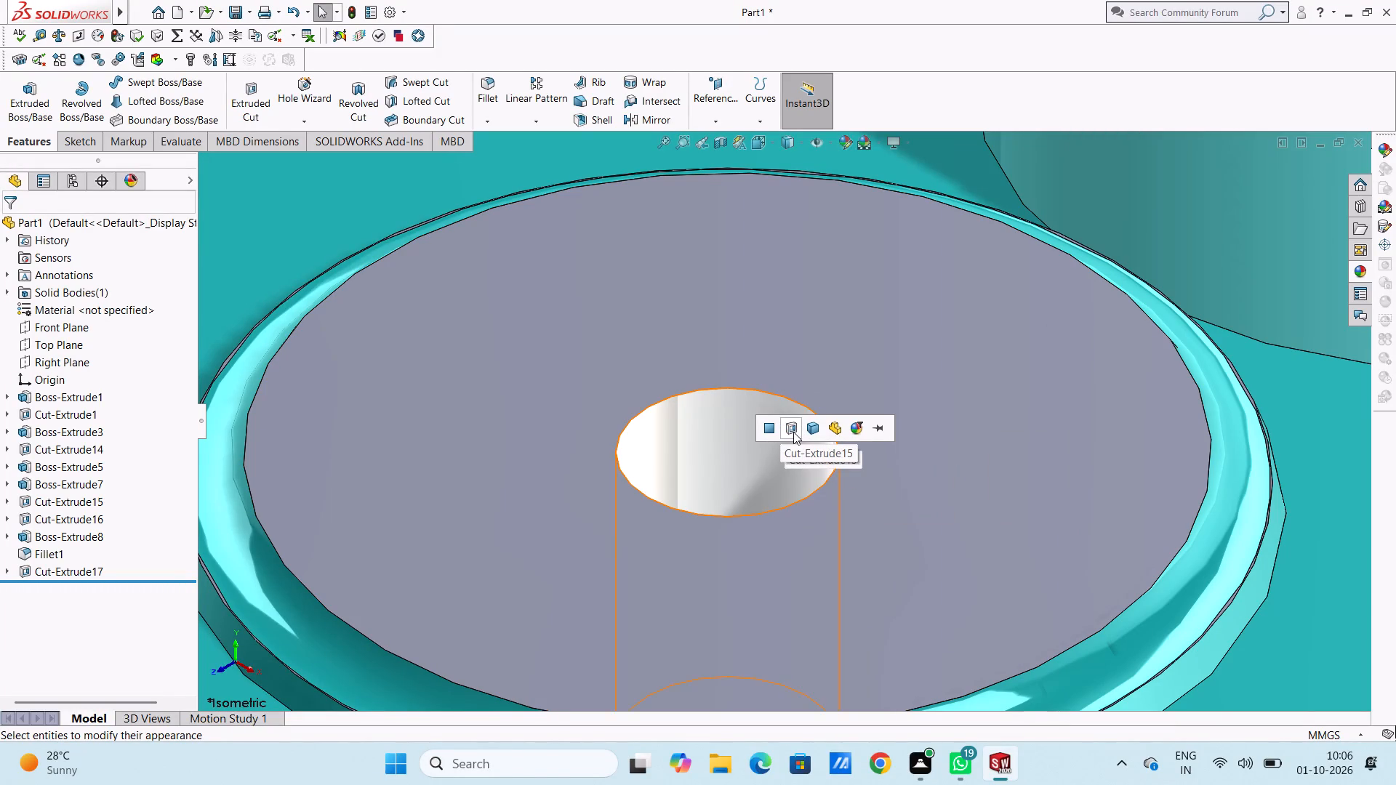
click(793, 432)
Apply the polished bronze appearance to the flat top face of the round filleted boss.
click(1352, 266)
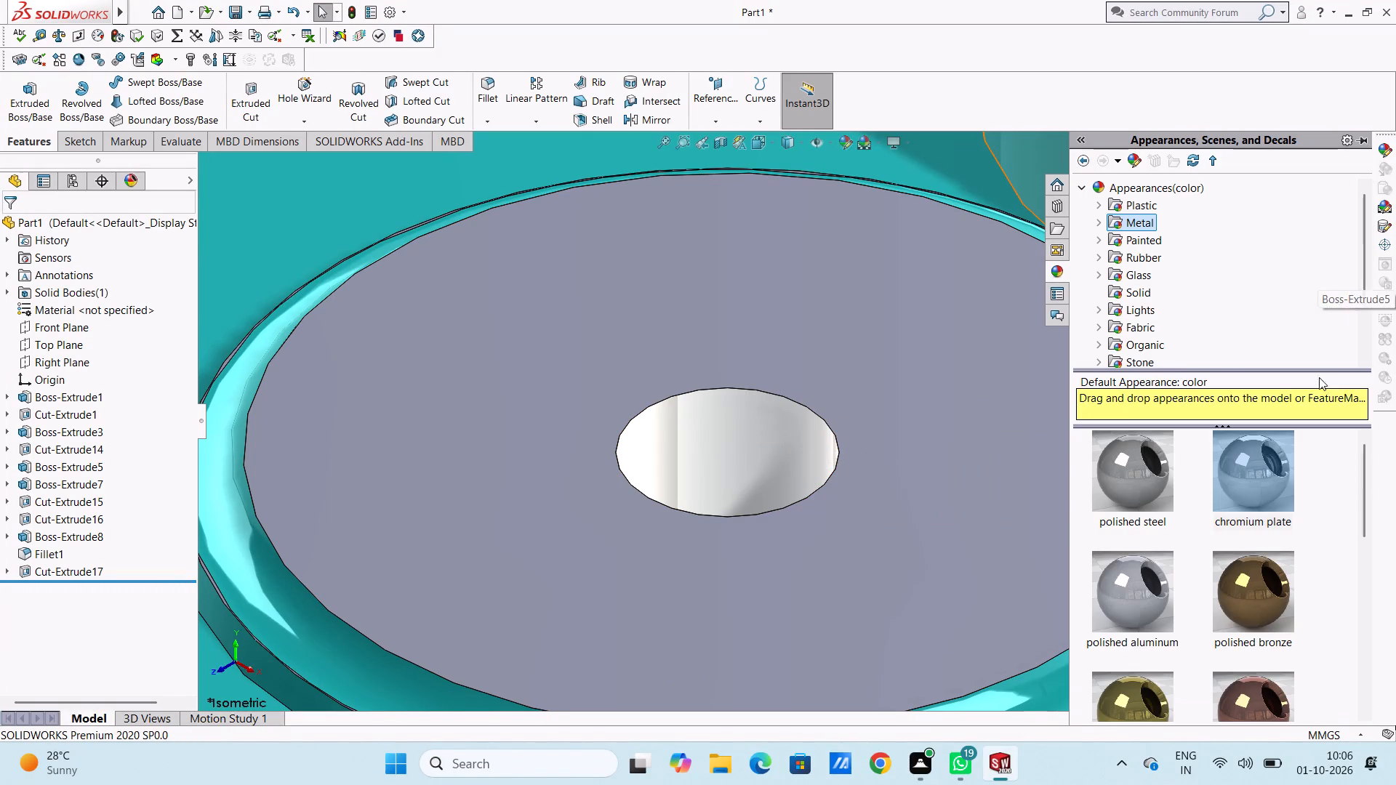
drag(1261, 600, 910, 560)
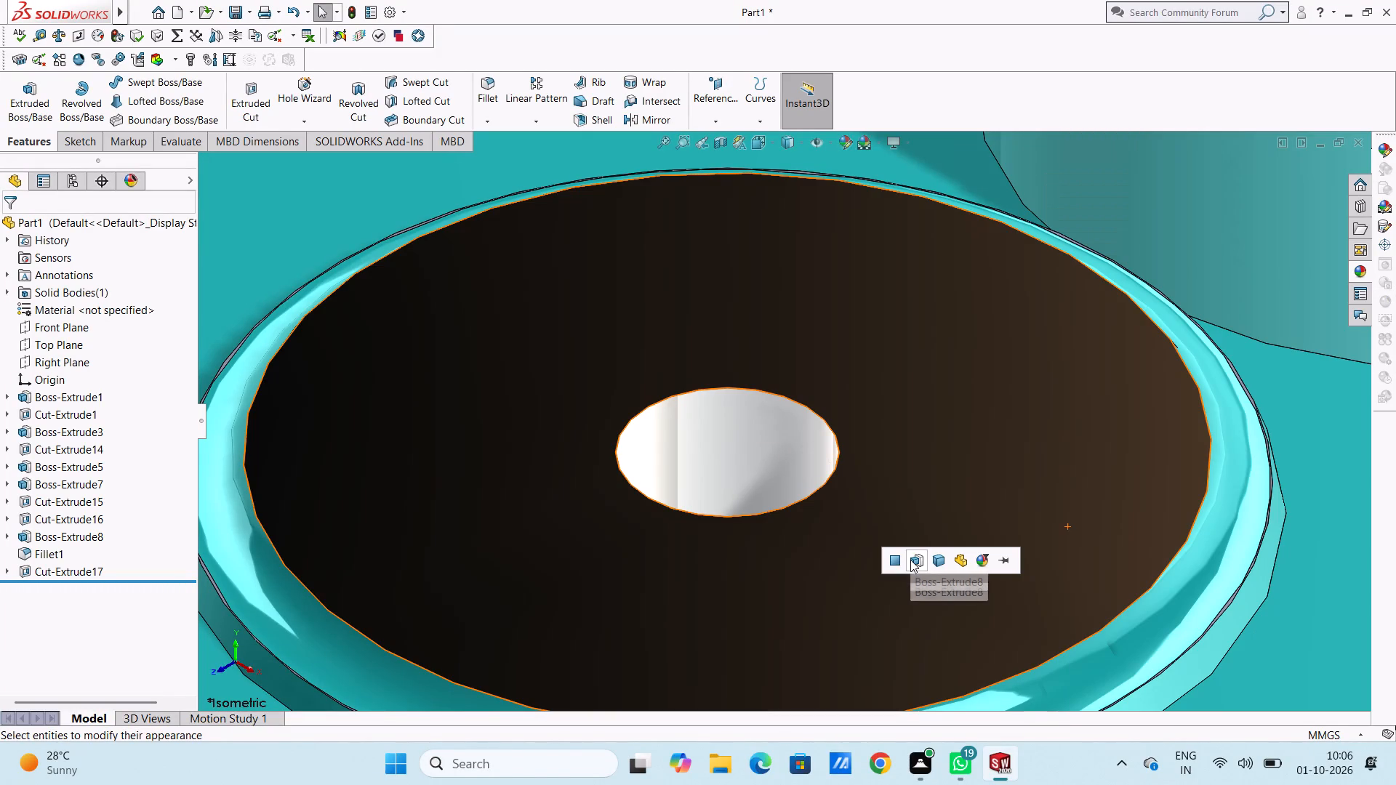
click(896, 563)
Apply the chromium plate appearance to the through-hole wall face in the counterbore at the plate's other small-end corner.
scroll(896, 563, up, 9)
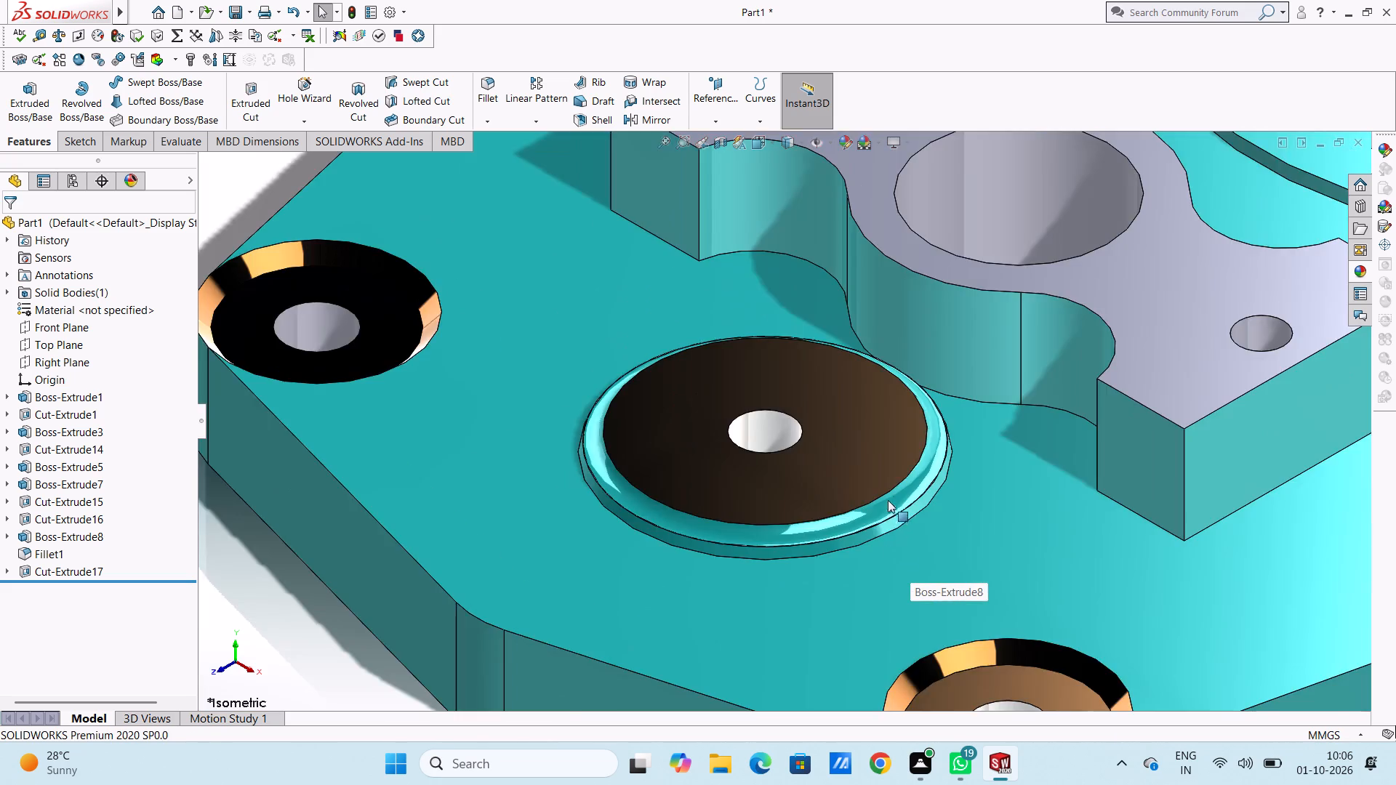
scroll(888, 500, up, 2)
middle_drag(872, 483, 892, 491)
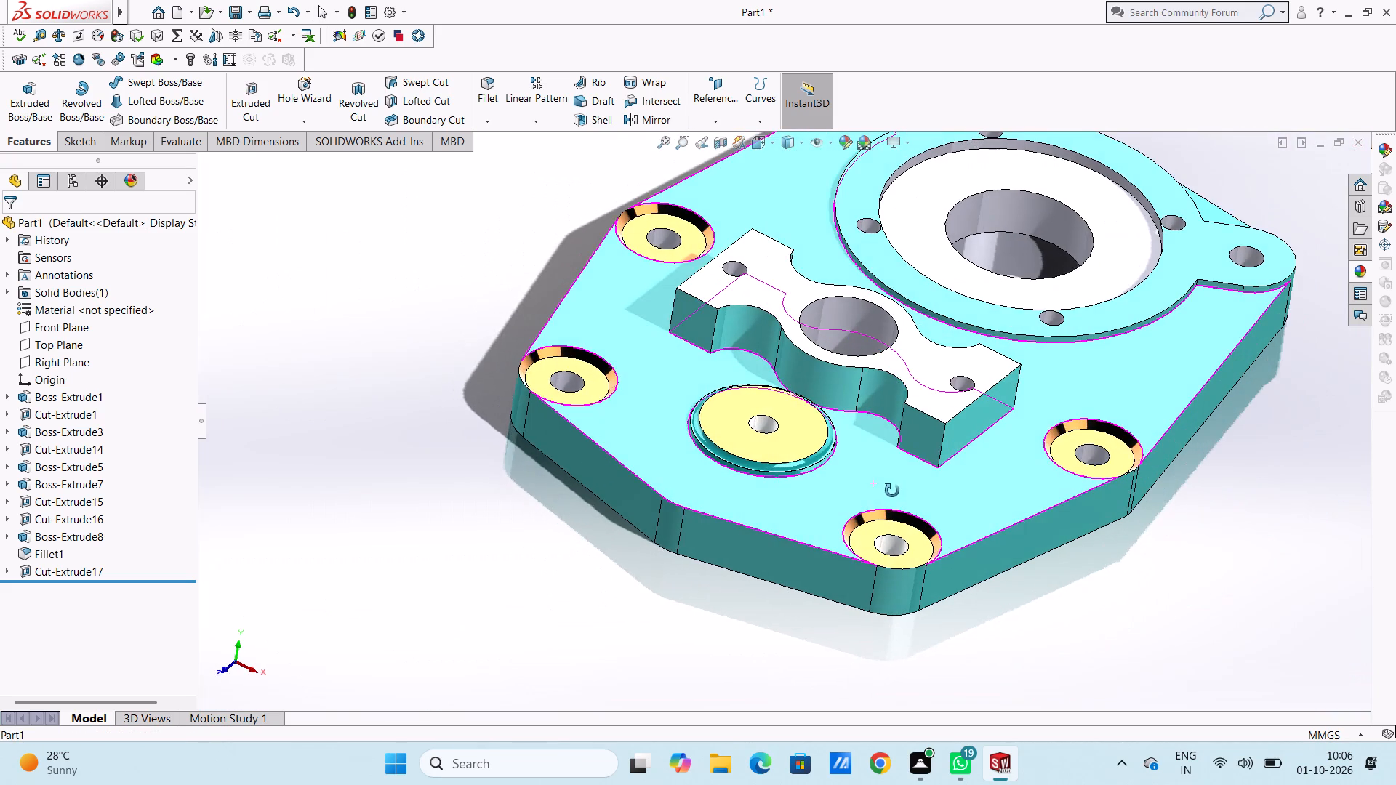
middle_drag(892, 491, 889, 512)
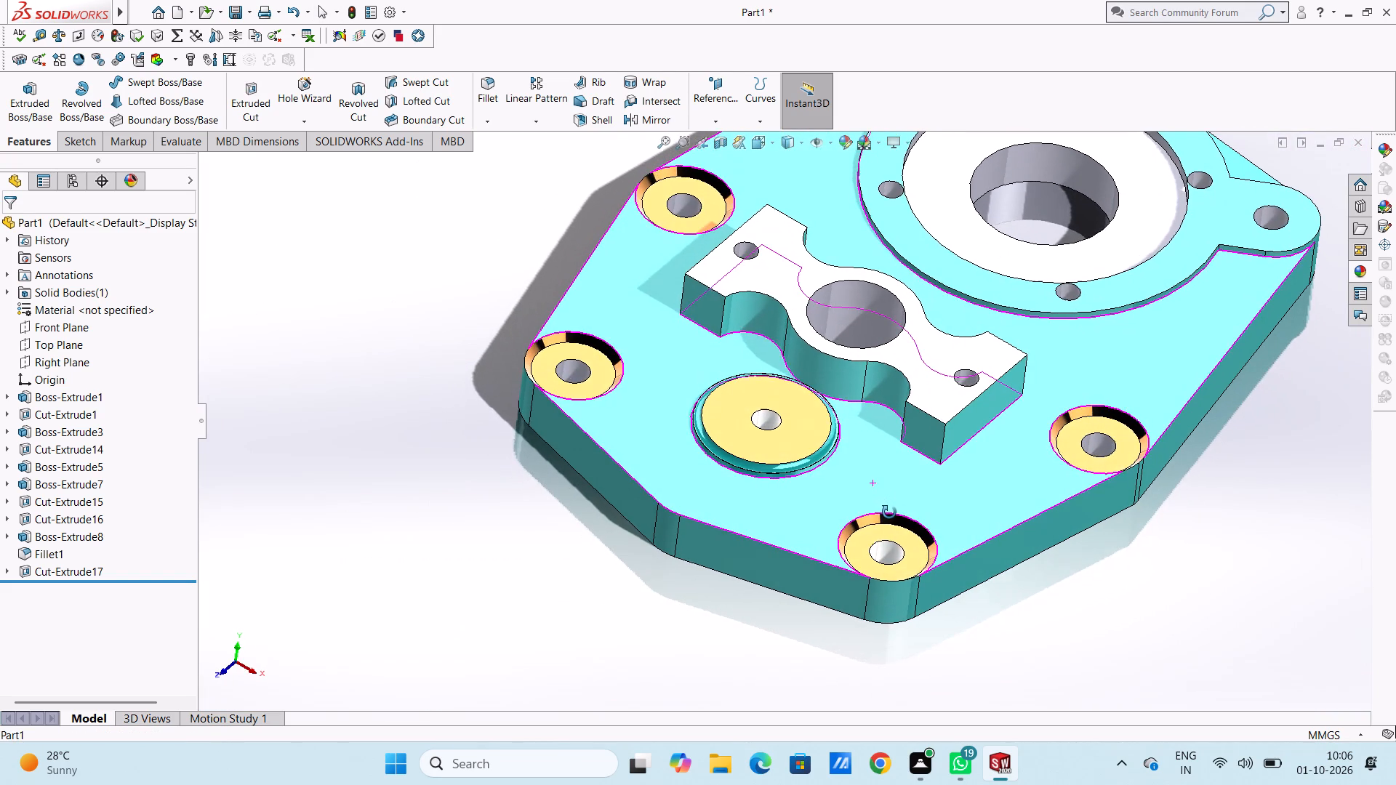
middle_drag(889, 512, 889, 513)
scroll(459, 313, down, 3)
scroll(750, 413, down, 5)
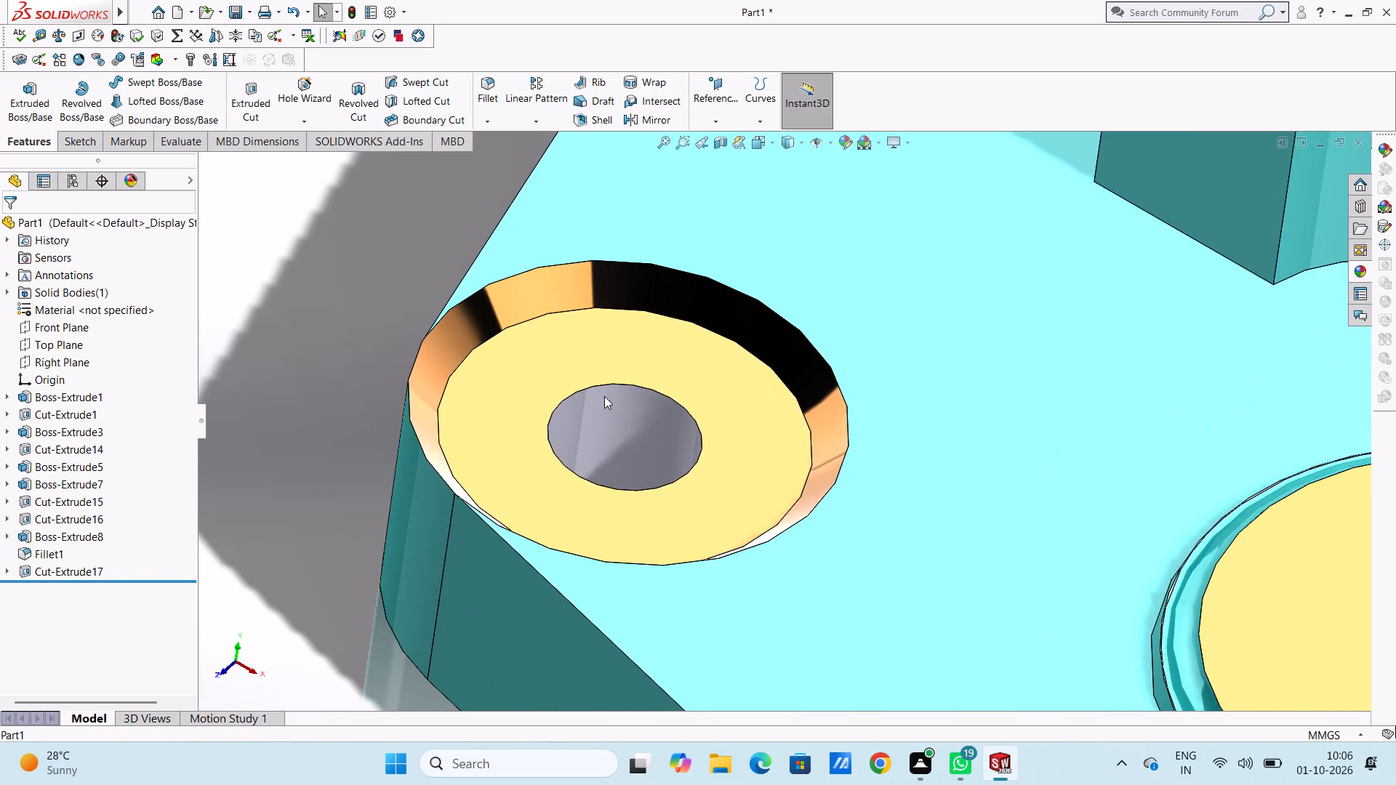
scroll(585, 402, down, 4)
click(1358, 272)
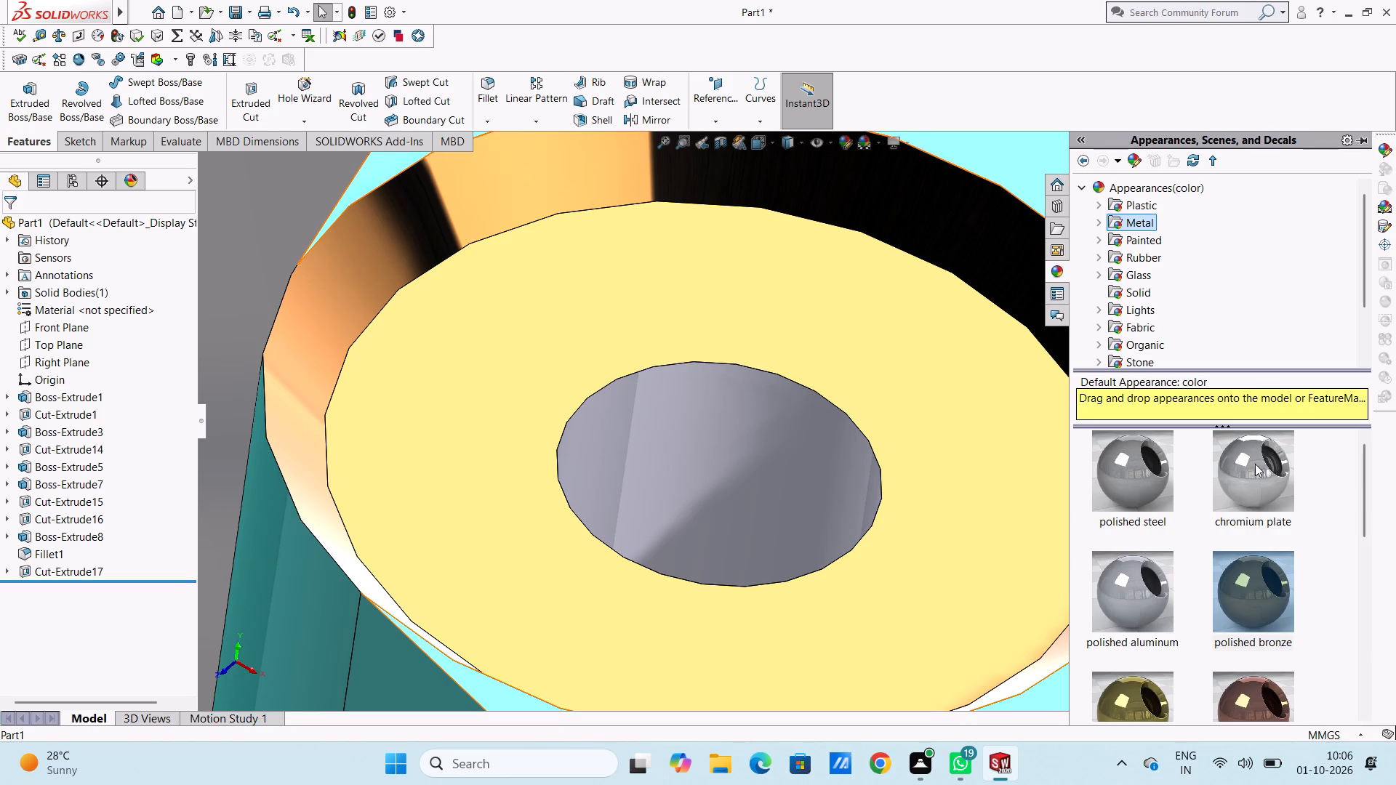
drag(1262, 492, 802, 487)
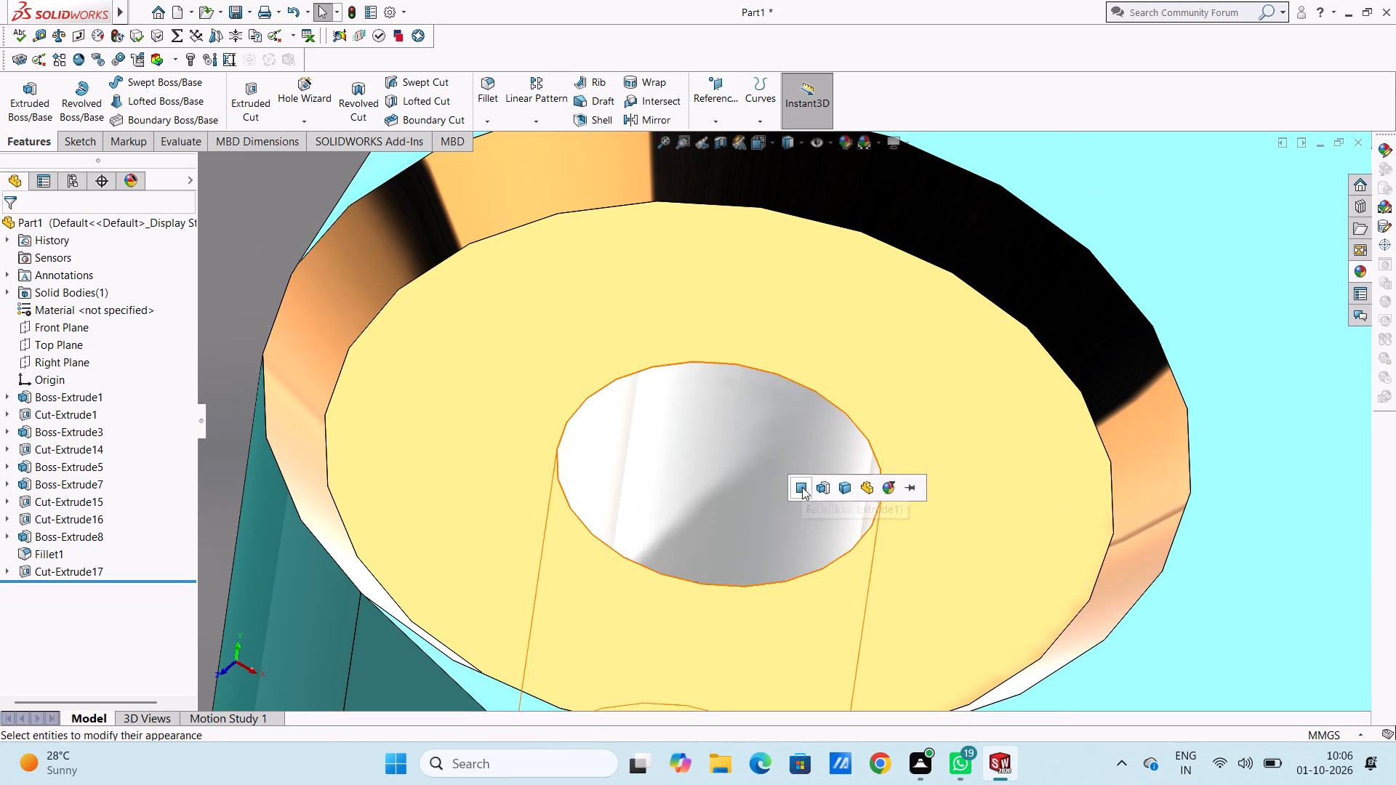
click(802, 487)
Apply the chromium plate appearance to the through-hole wall face in the counterbore beside the raised block, on the far long edge.
scroll(824, 457, up, 10)
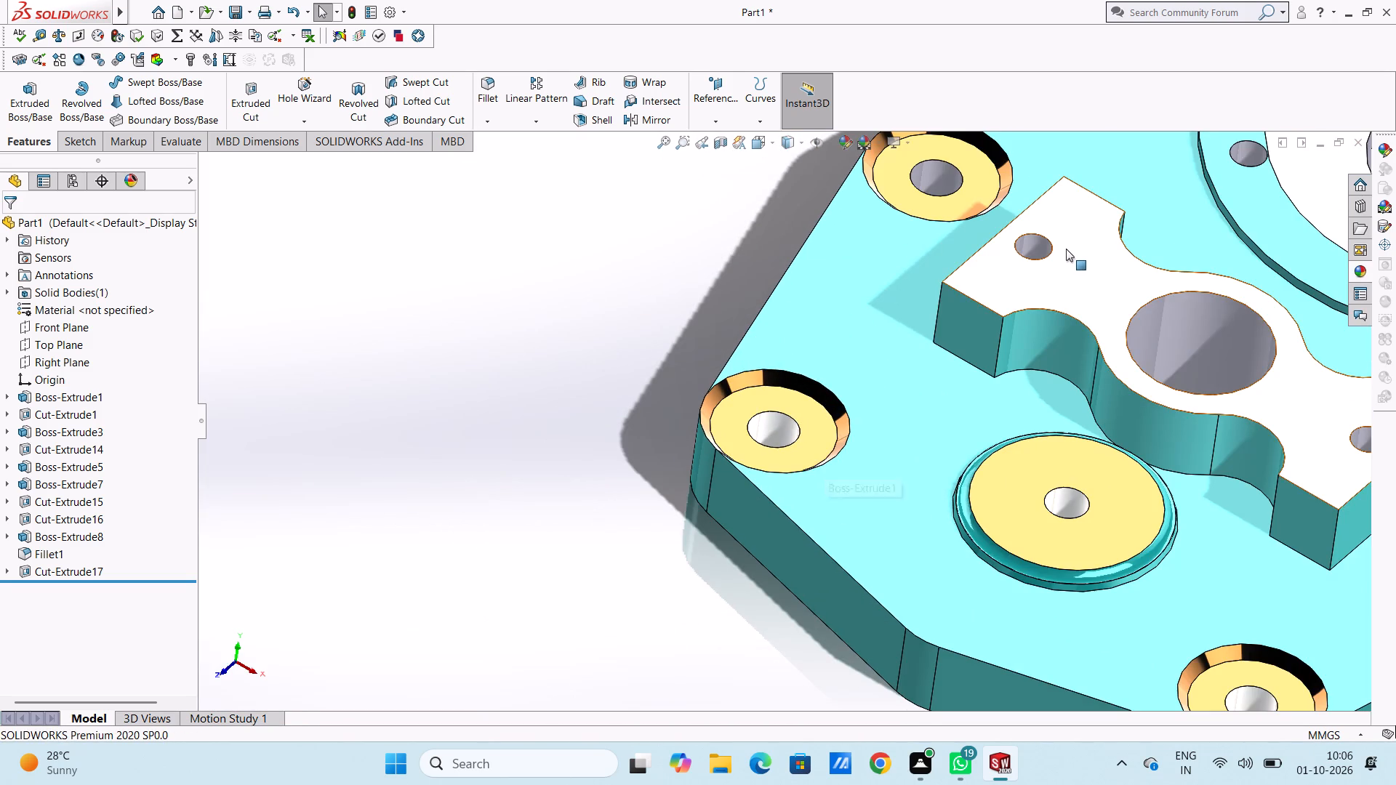
scroll(978, 182, down, 3)
scroll(940, 215, up, 4)
scroll(854, 283, down, 4)
scroll(706, 419, down, 2)
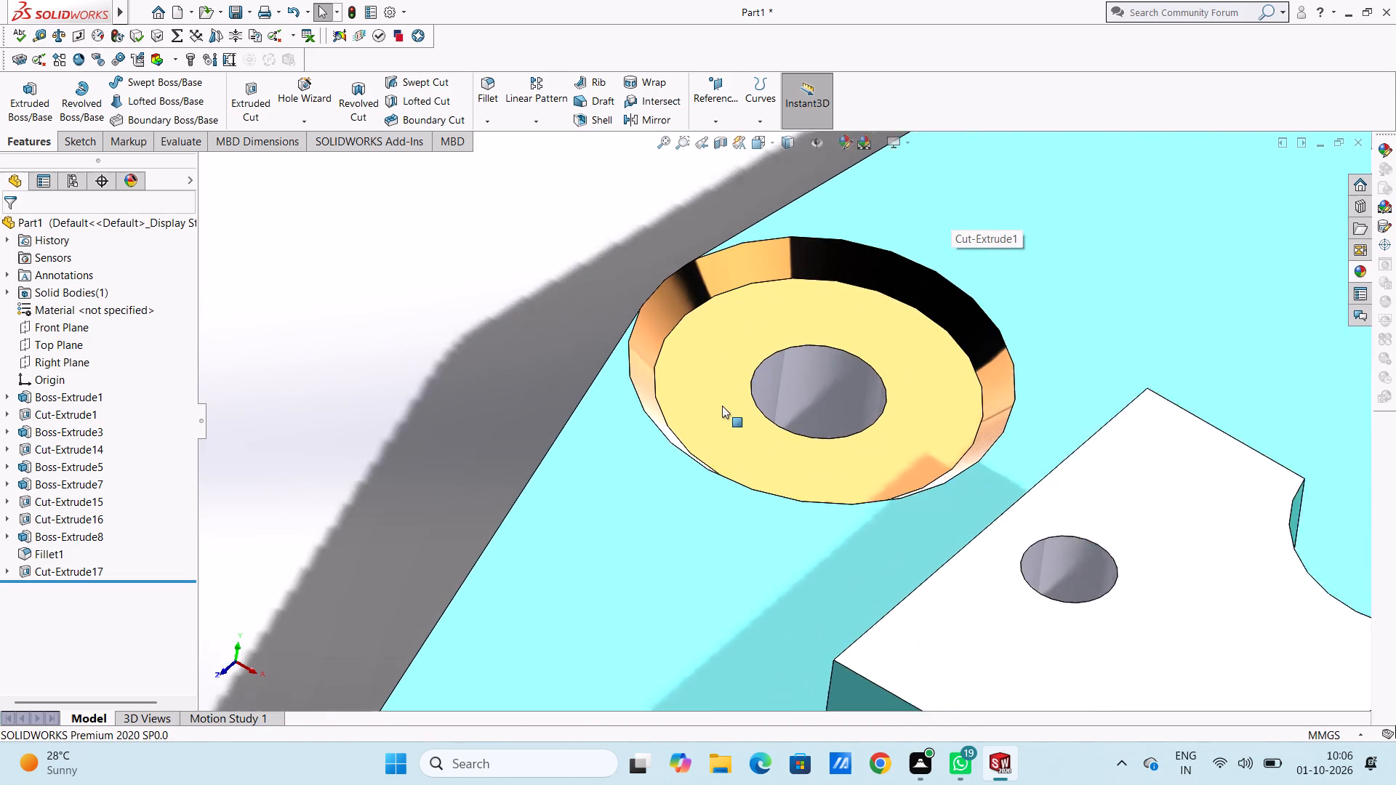
scroll(722, 406, down, 4)
click(1354, 265)
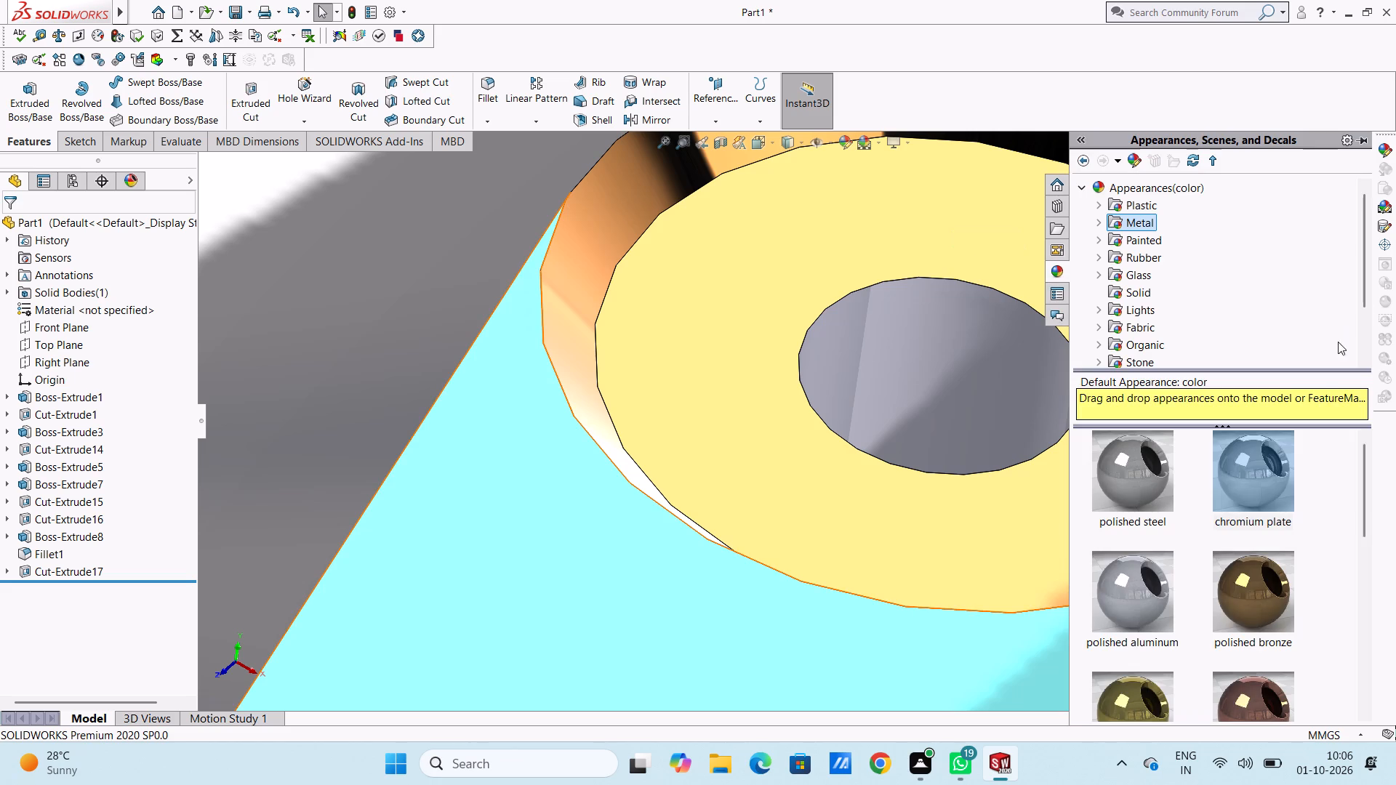
drag(1280, 475, 1030, 375)
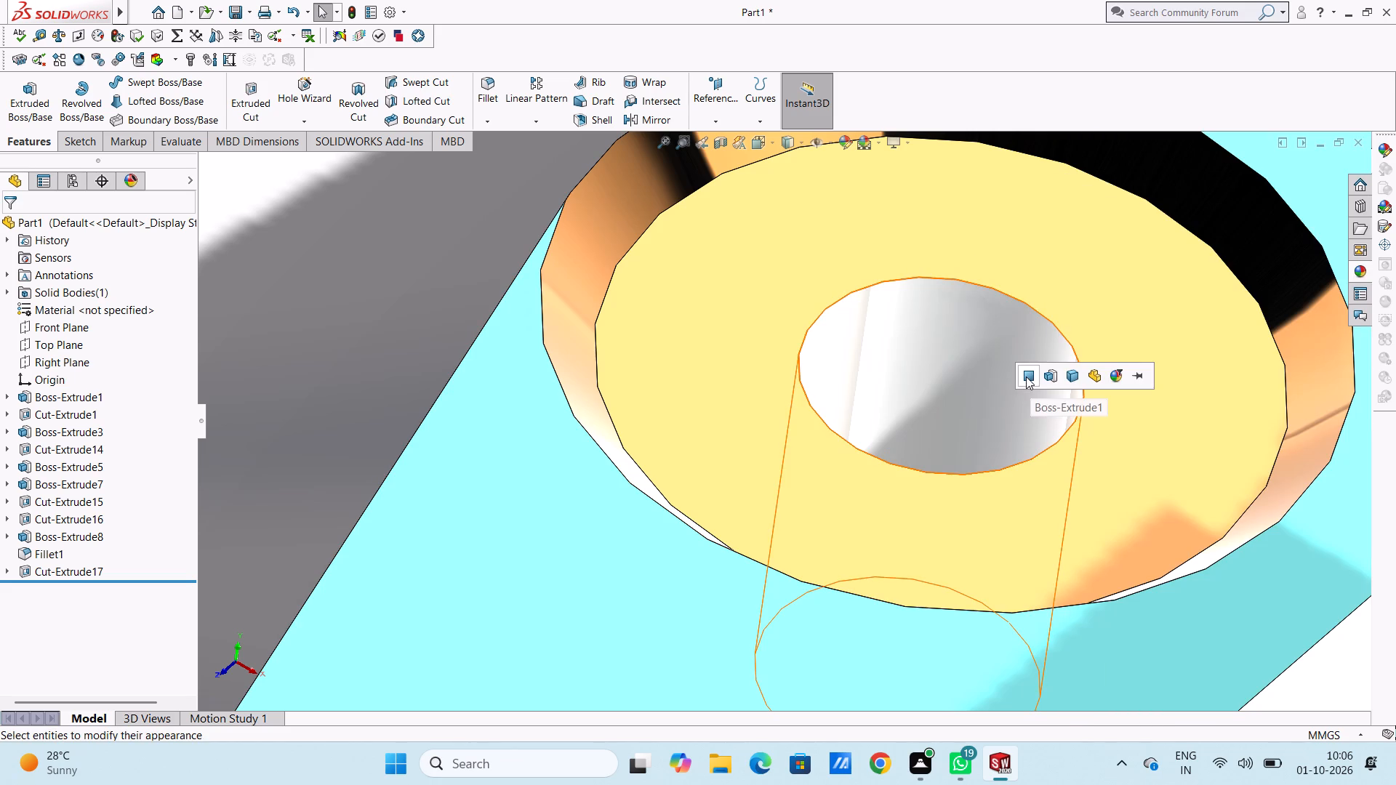
click(1026, 377)
Apply the chromium plate appearance to the through-hole wall face in the counterbore beside the raised block, on the near long edge.
scroll(1062, 404, up, 15)
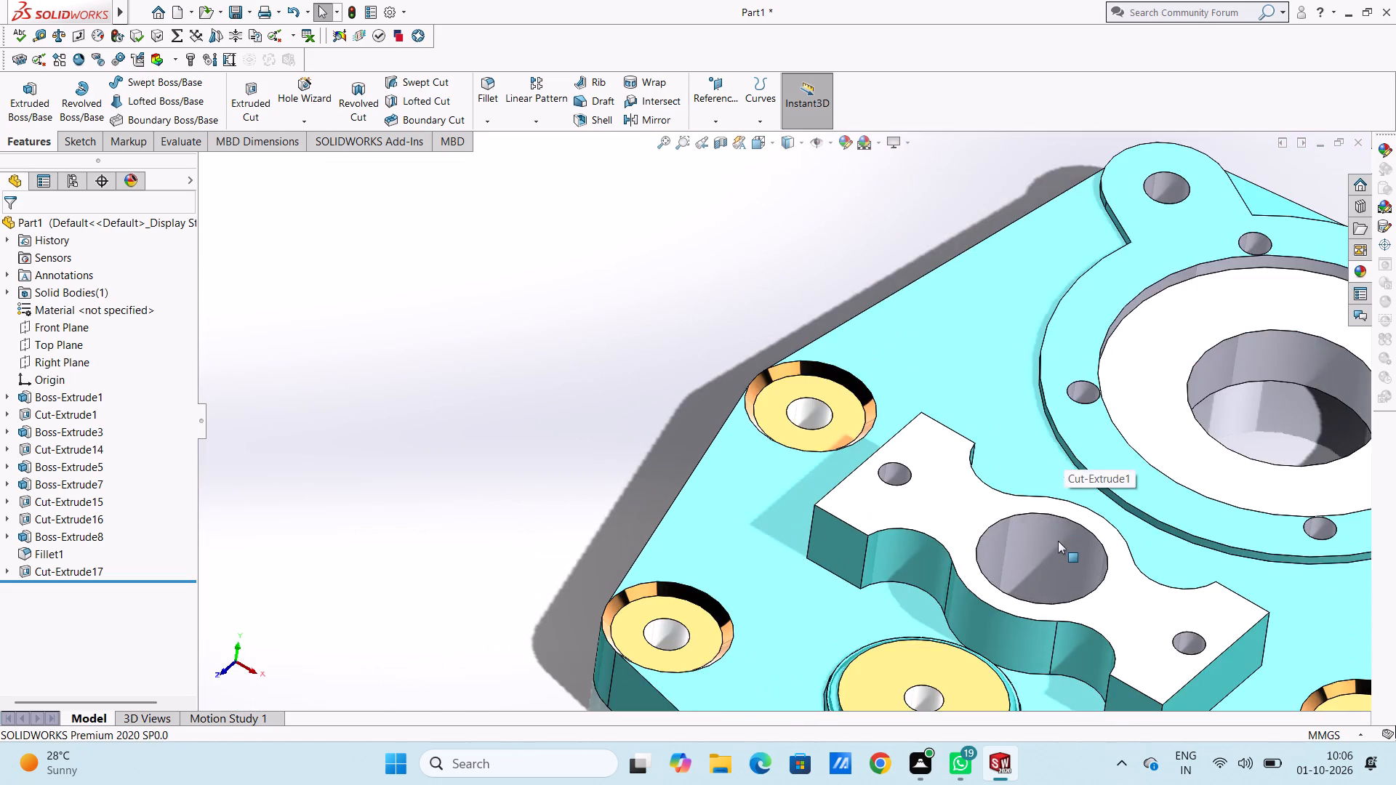
scroll(1058, 541, up, 5)
scroll(1064, 576, down, 3)
scroll(956, 509, down, 7)
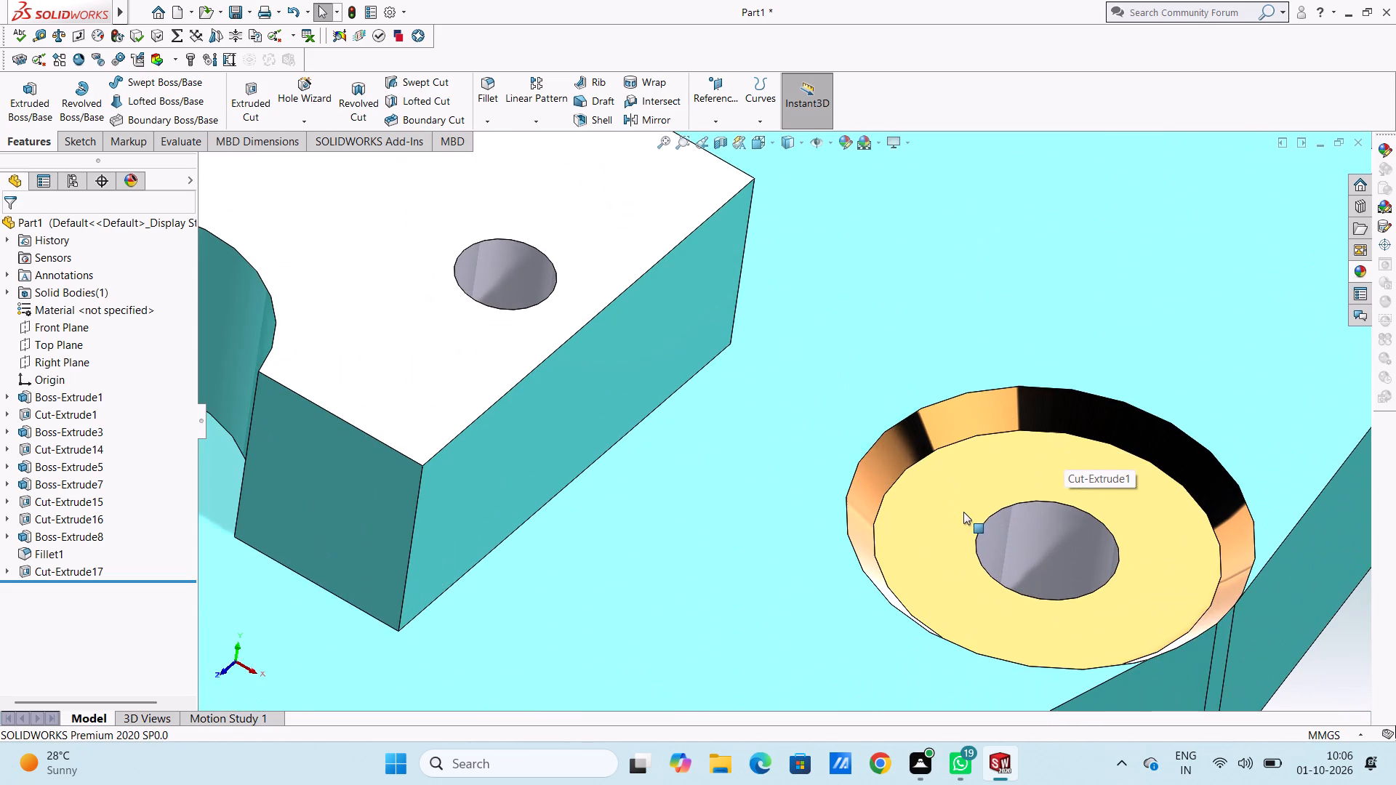
click(1360, 275)
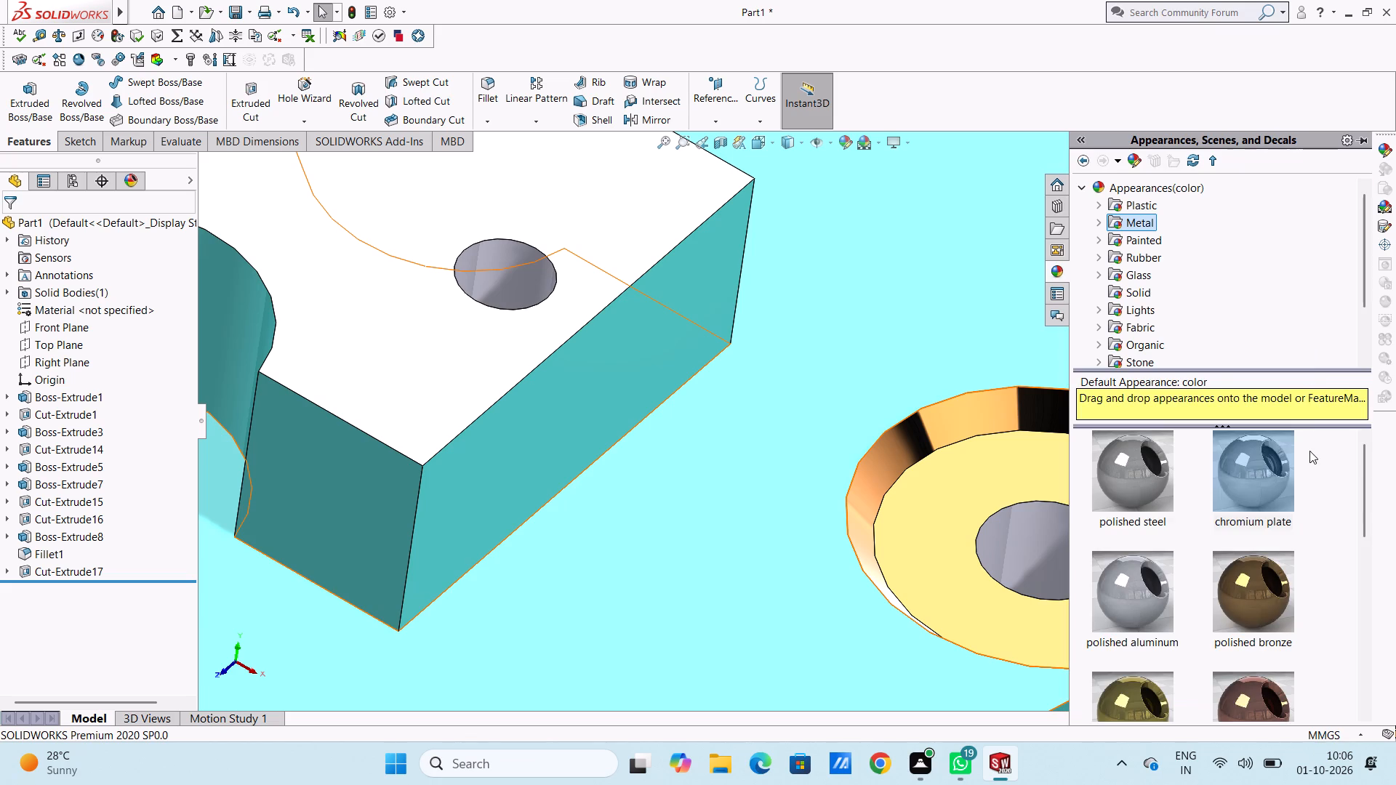
drag(1280, 459, 1063, 518)
click(1062, 517)
Apply the chromium plate appearance to the wall face of the large centre bore in the raised block.
scroll(1057, 512, up, 5)
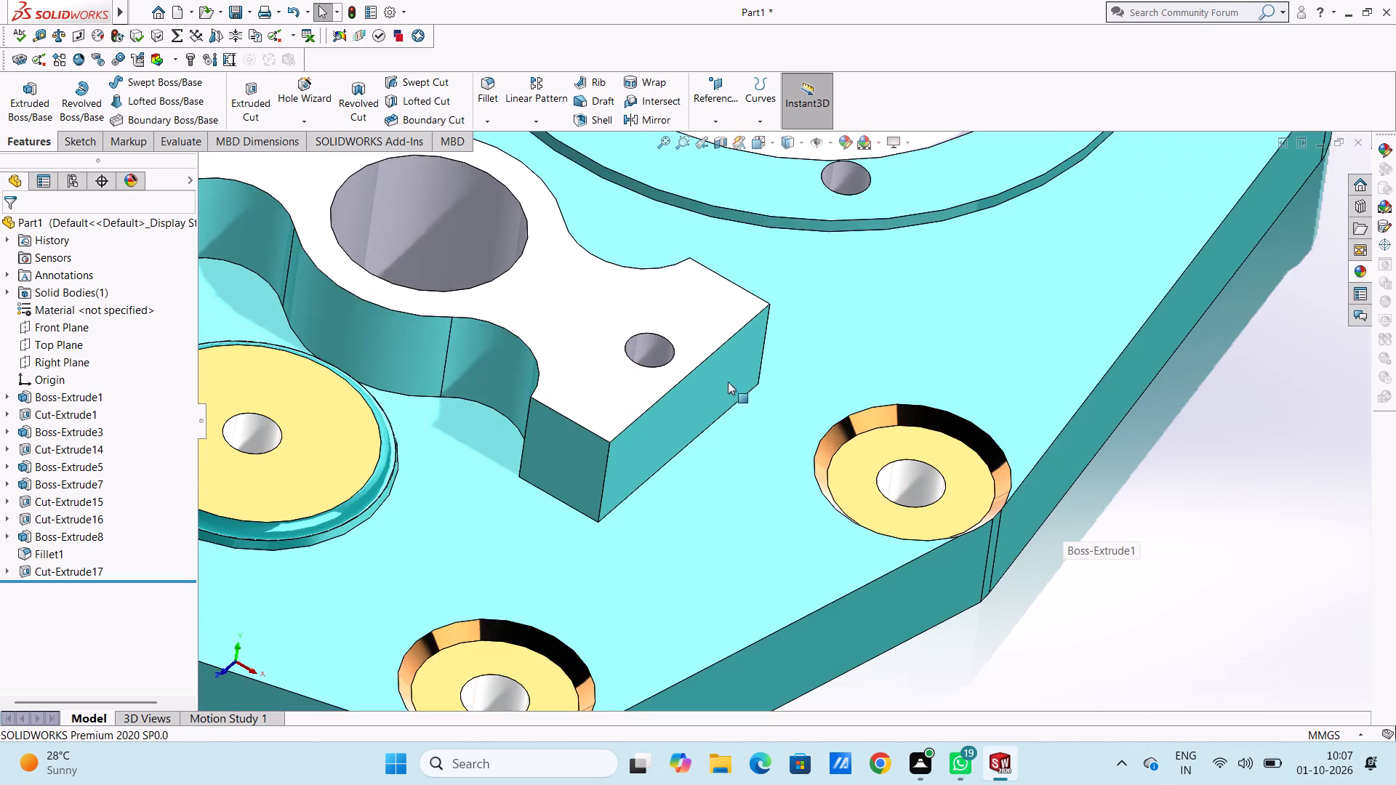
scroll(643, 337, up, 4)
scroll(526, 242, up, 3)
scroll(634, 310, down, 1)
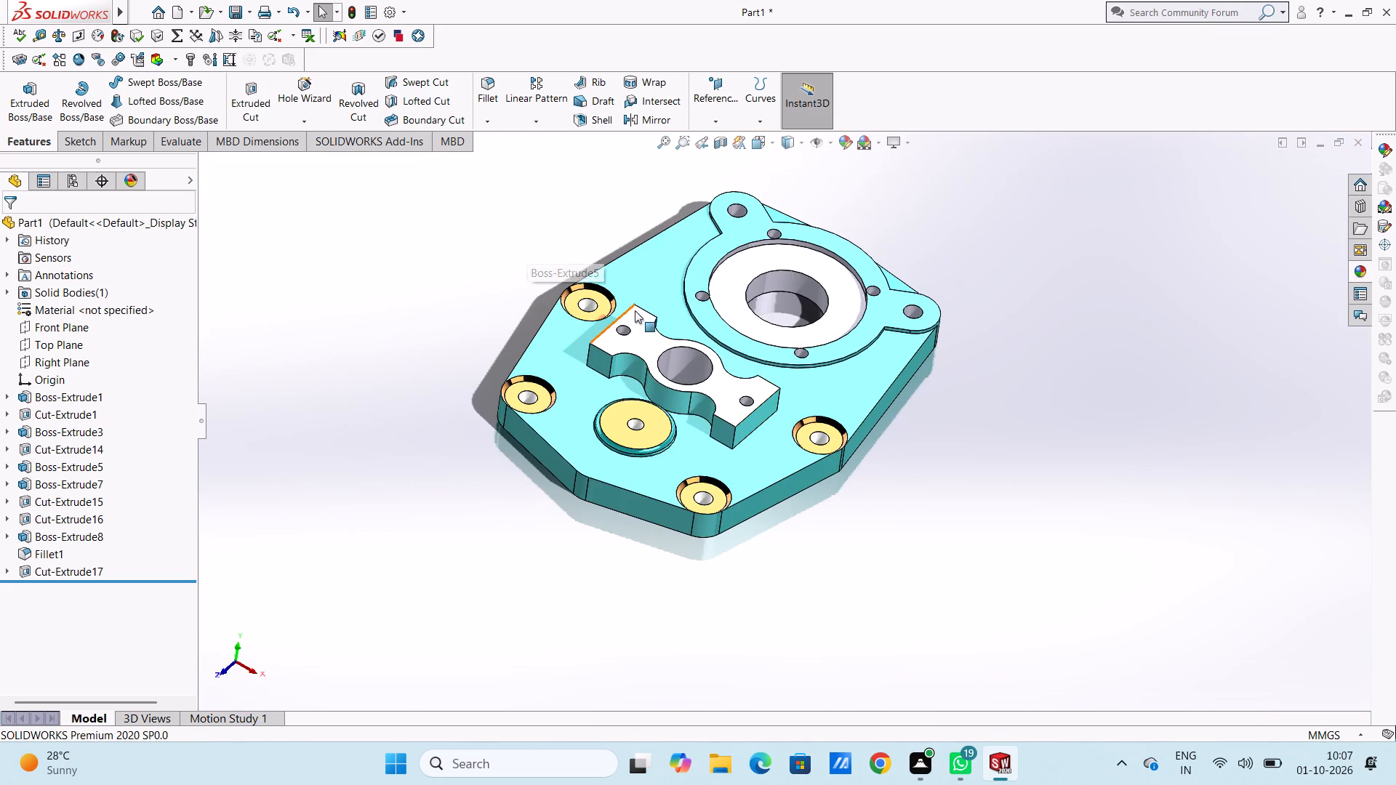
scroll(635, 310, down, 3)
scroll(712, 392, down, 5)
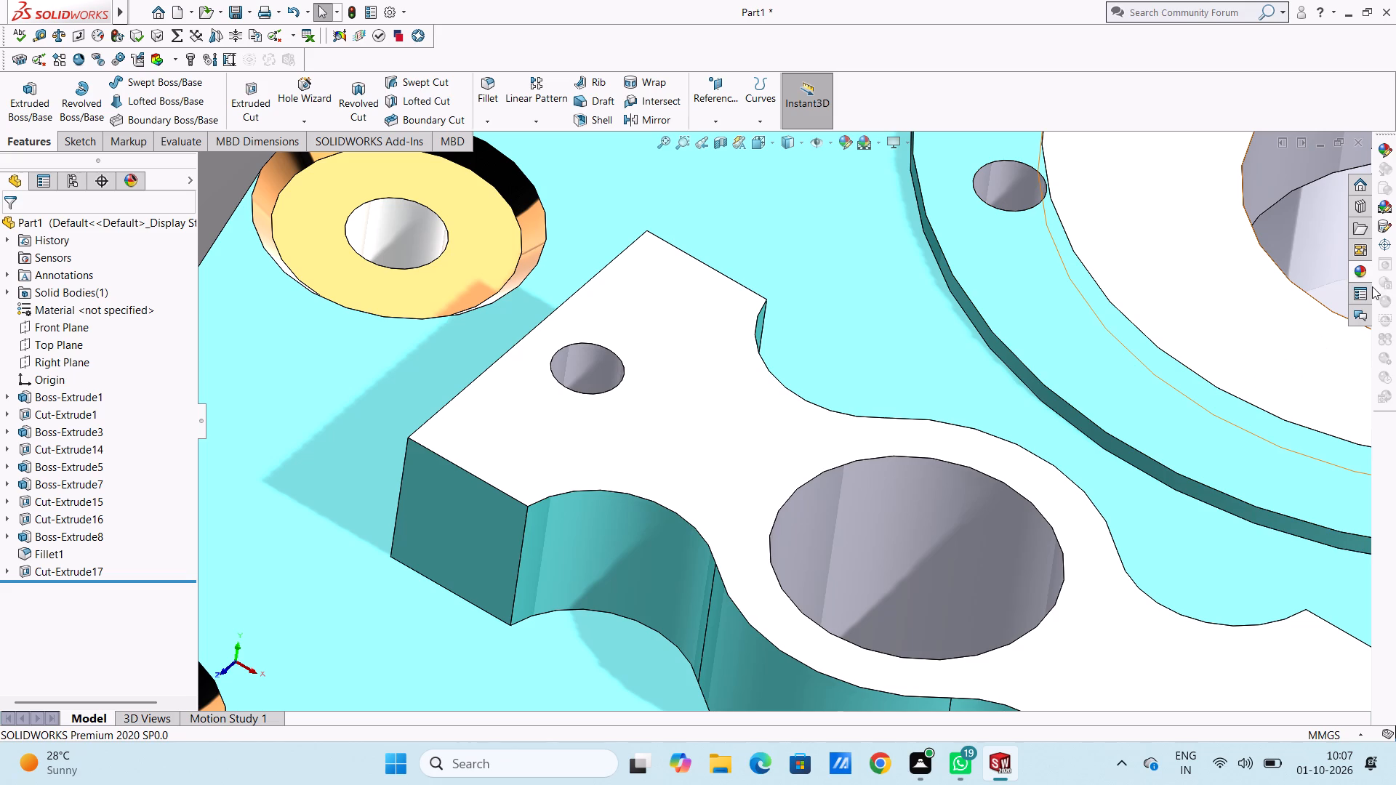
click(1360, 269)
drag(1278, 458, 1032, 555)
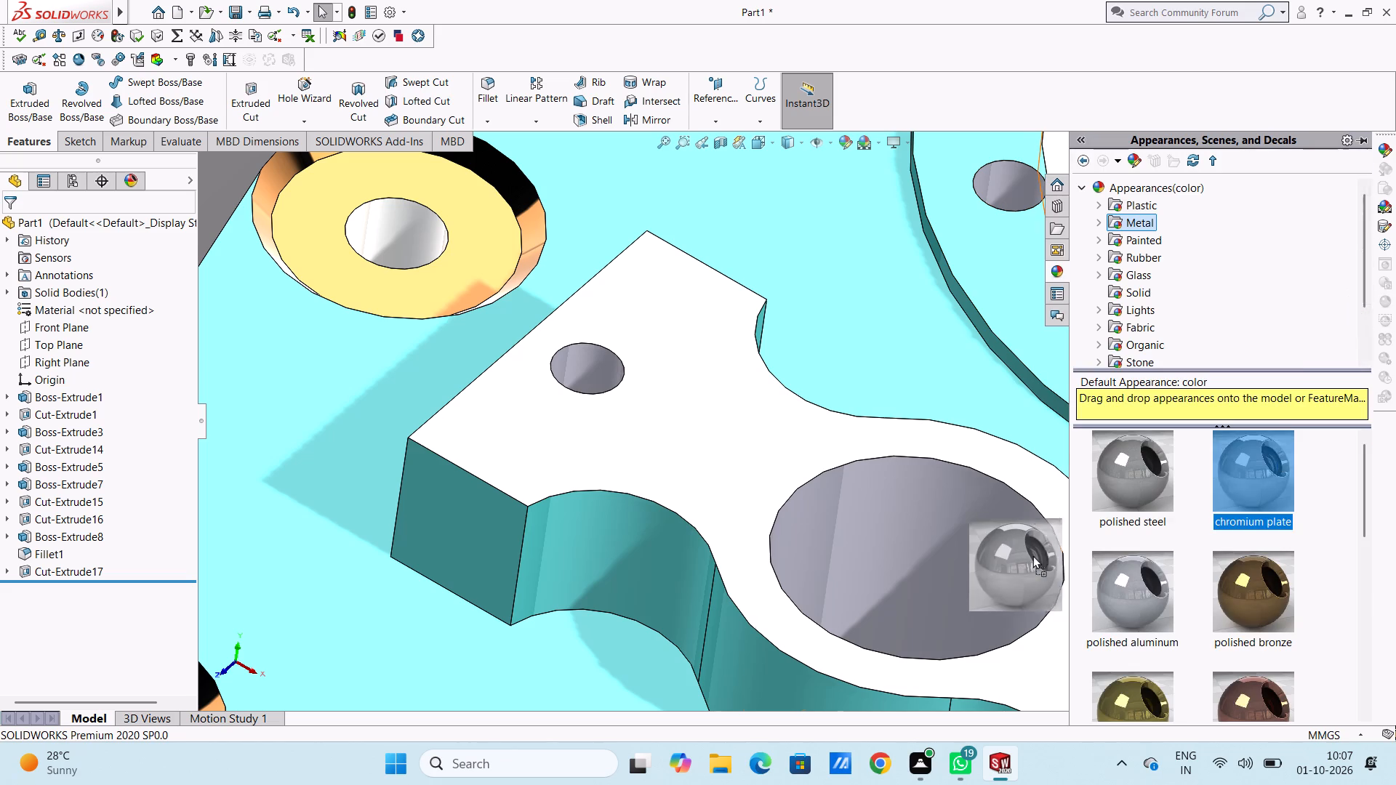
drag(1032, 555, 993, 563)
click(987, 565)
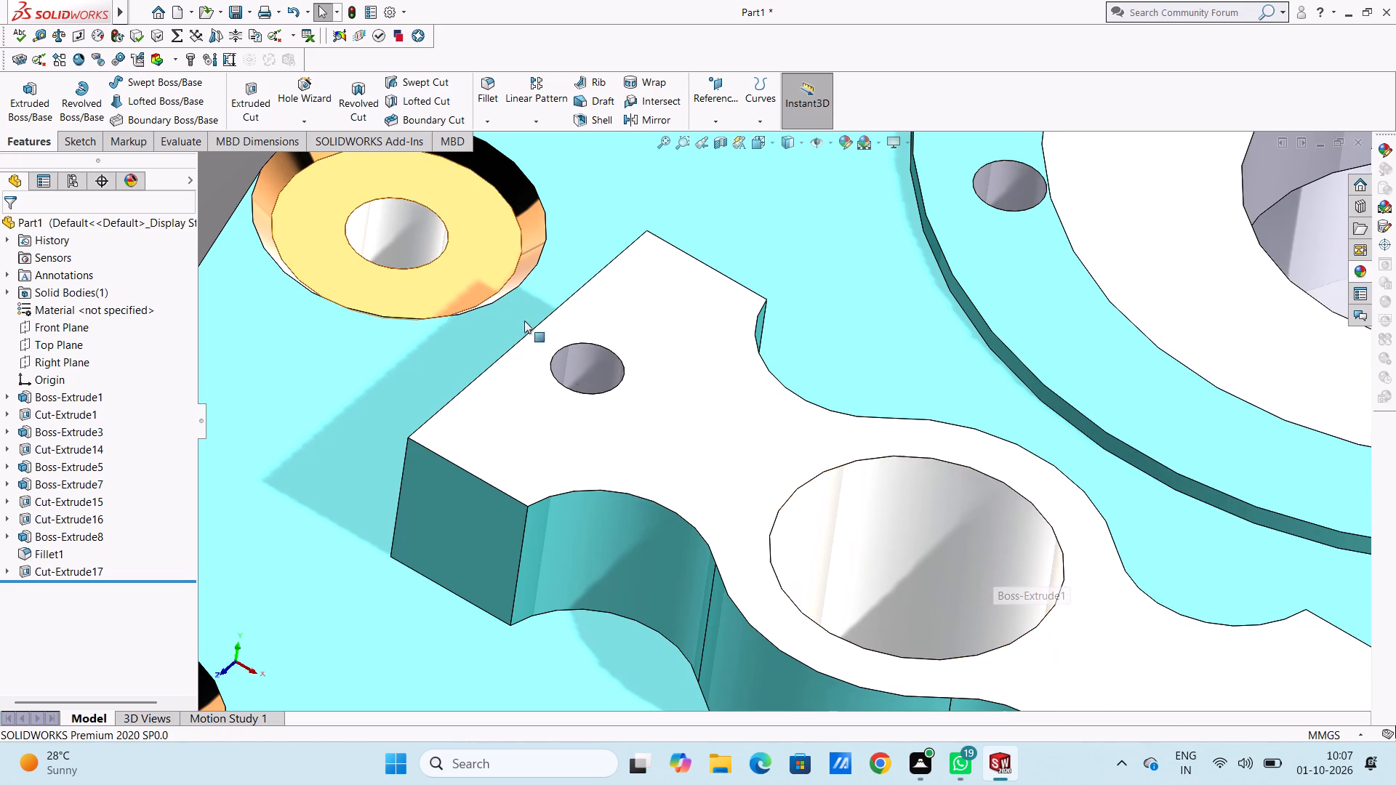
Apply the chromium plate appearance to the wall face of the raised block's small hole nearest the plate's far long edge.
scroll(558, 355, down, 4)
click(1363, 270)
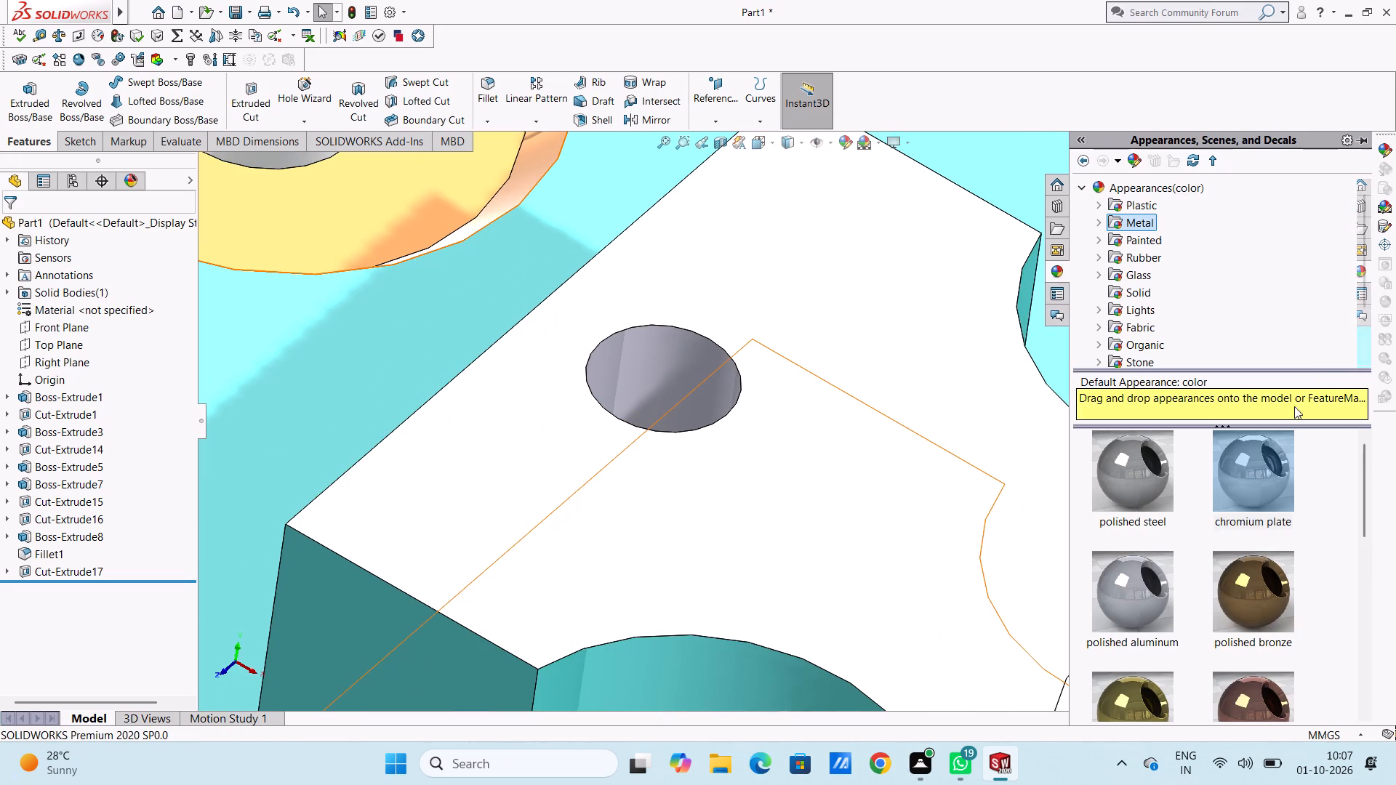
drag(1272, 463, 714, 361)
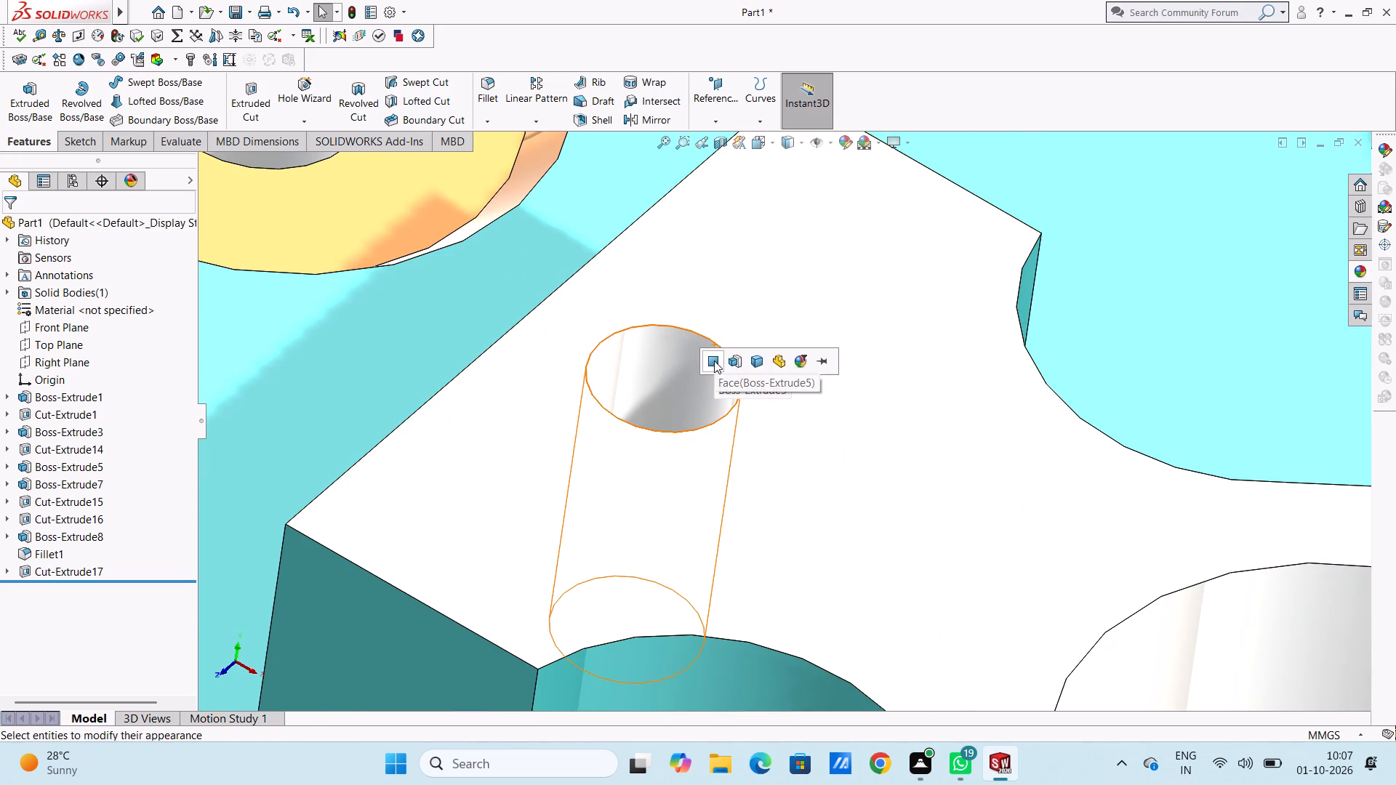
click(714, 361)
Apply the chromium plate appearance to the wall face of the raised block's small hole nearest the plate's near long edge.
scroll(1056, 451, up, 5)
scroll(1064, 511, up, 5)
scroll(1022, 580, down, 4)
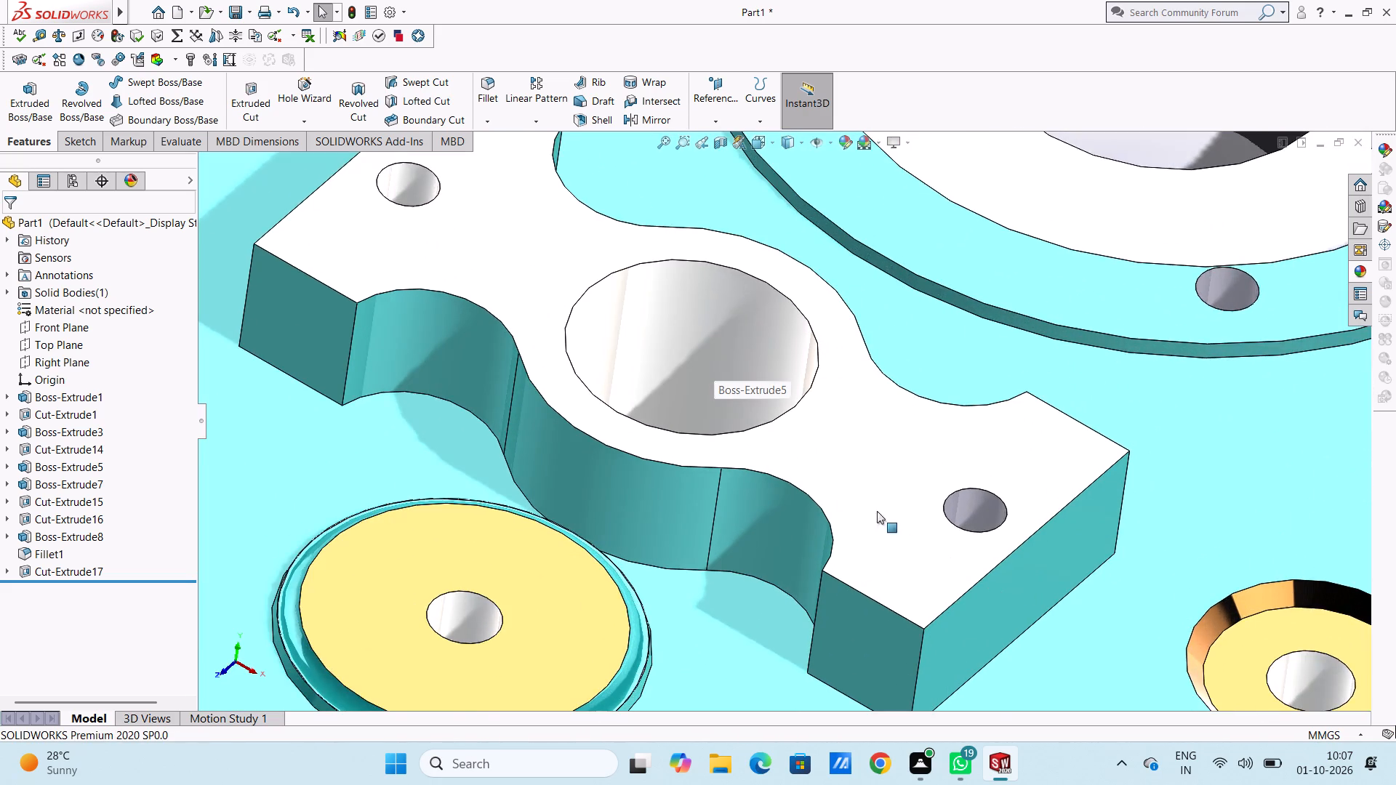
scroll(830, 491, down, 3)
click(1357, 273)
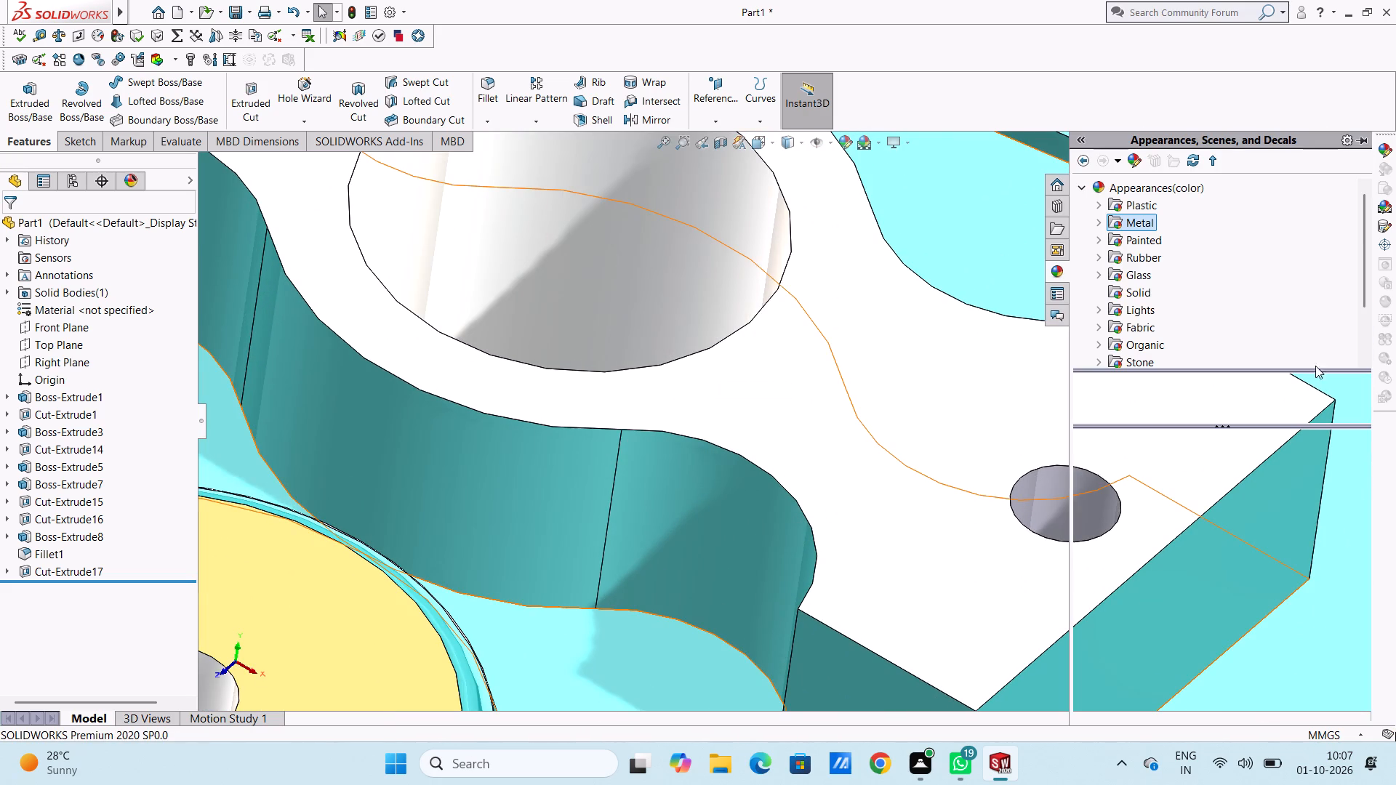
drag(1279, 470, 1107, 493)
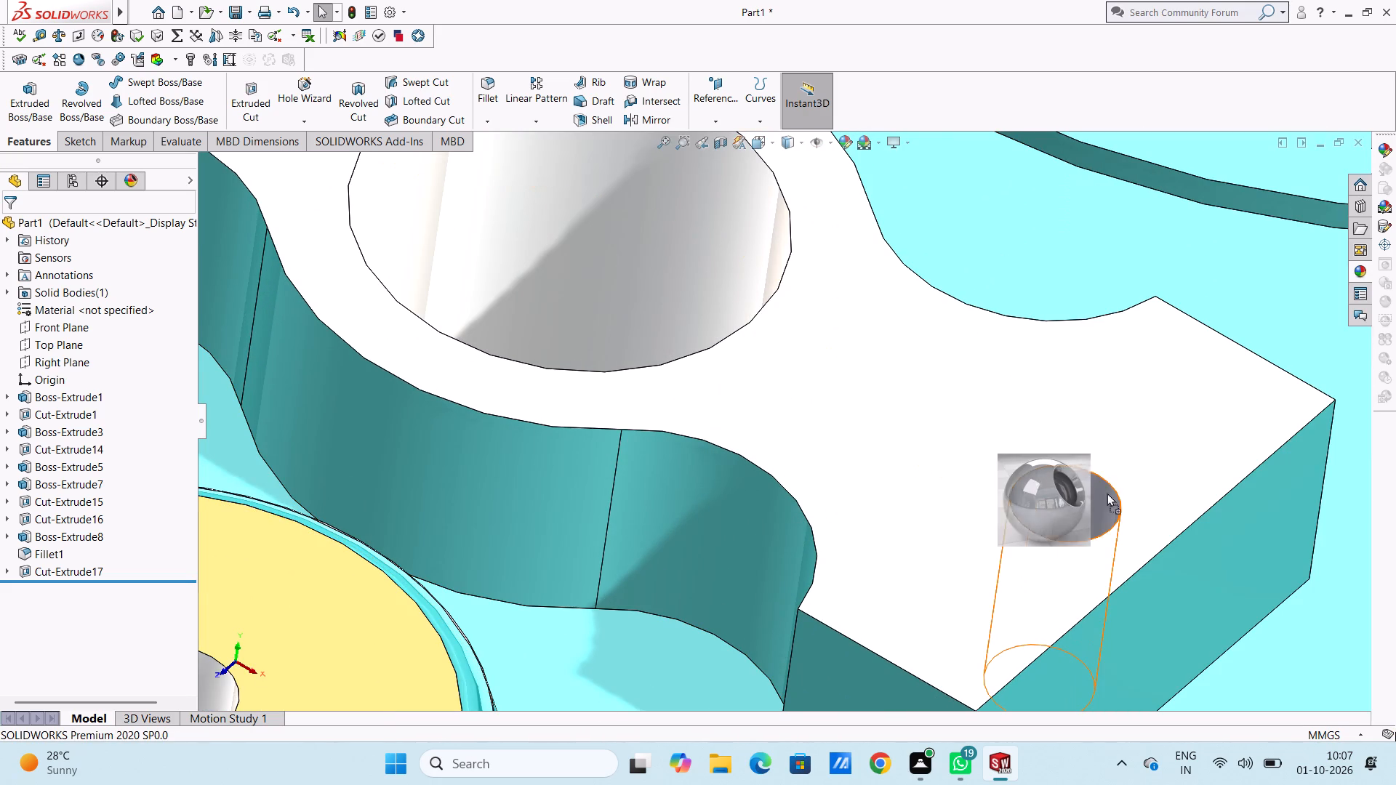
drag(1107, 493, 1110, 493)
click(1108, 493)
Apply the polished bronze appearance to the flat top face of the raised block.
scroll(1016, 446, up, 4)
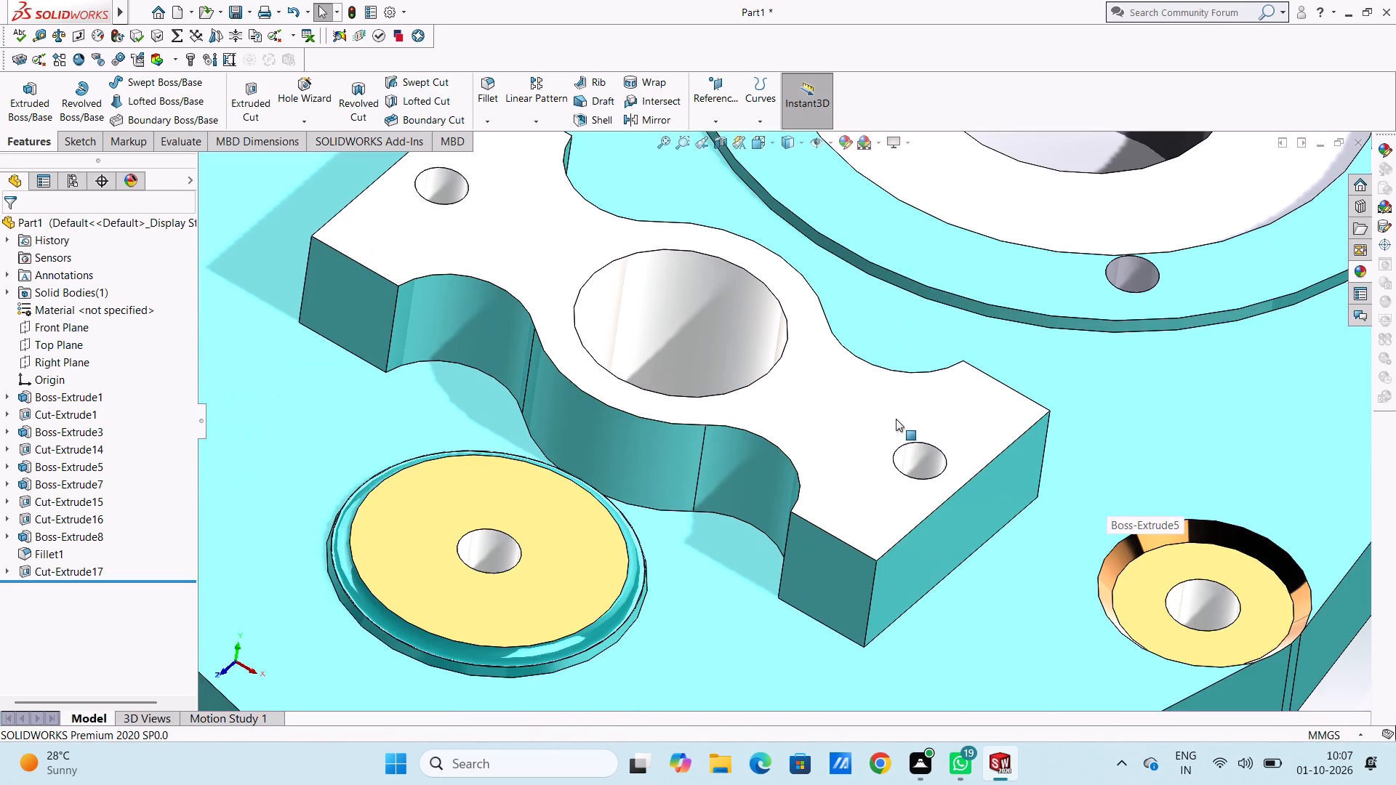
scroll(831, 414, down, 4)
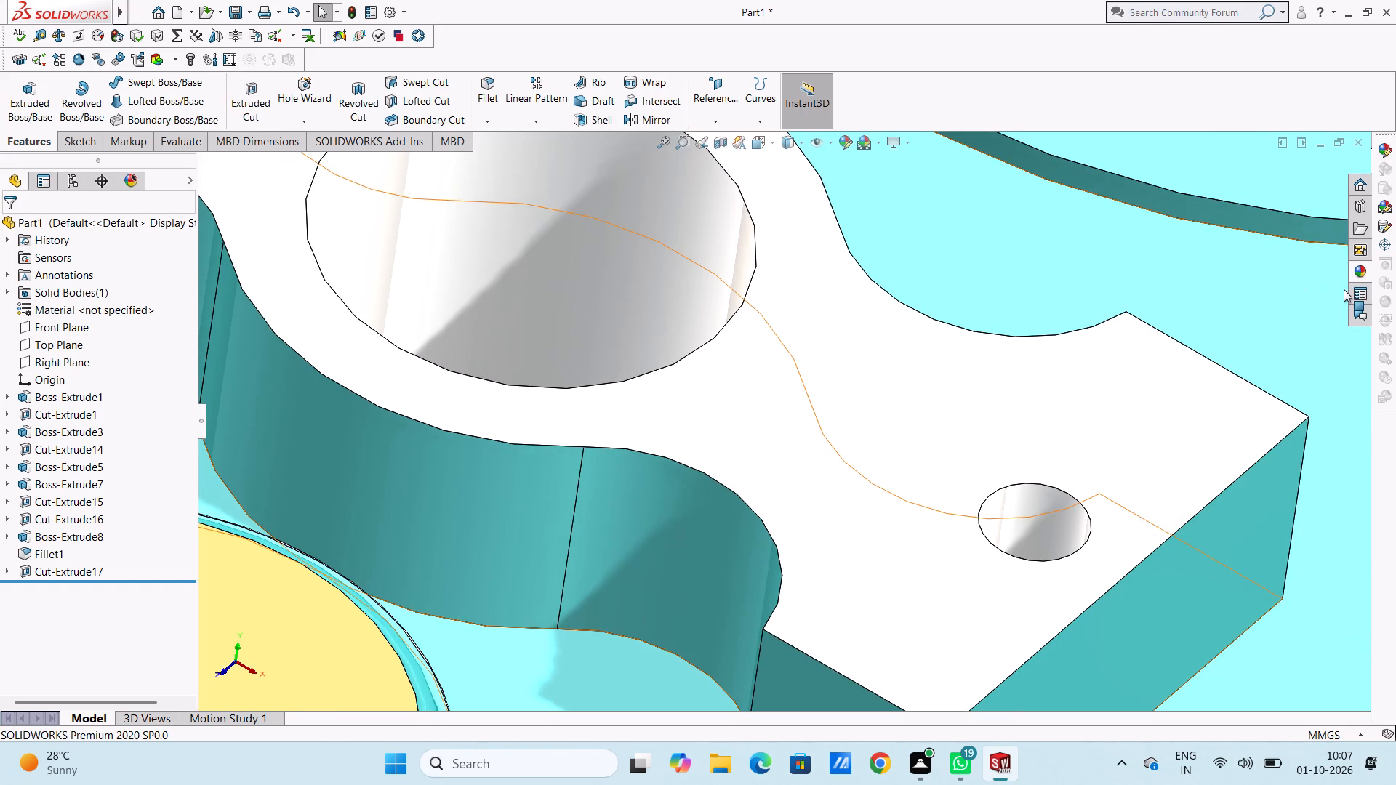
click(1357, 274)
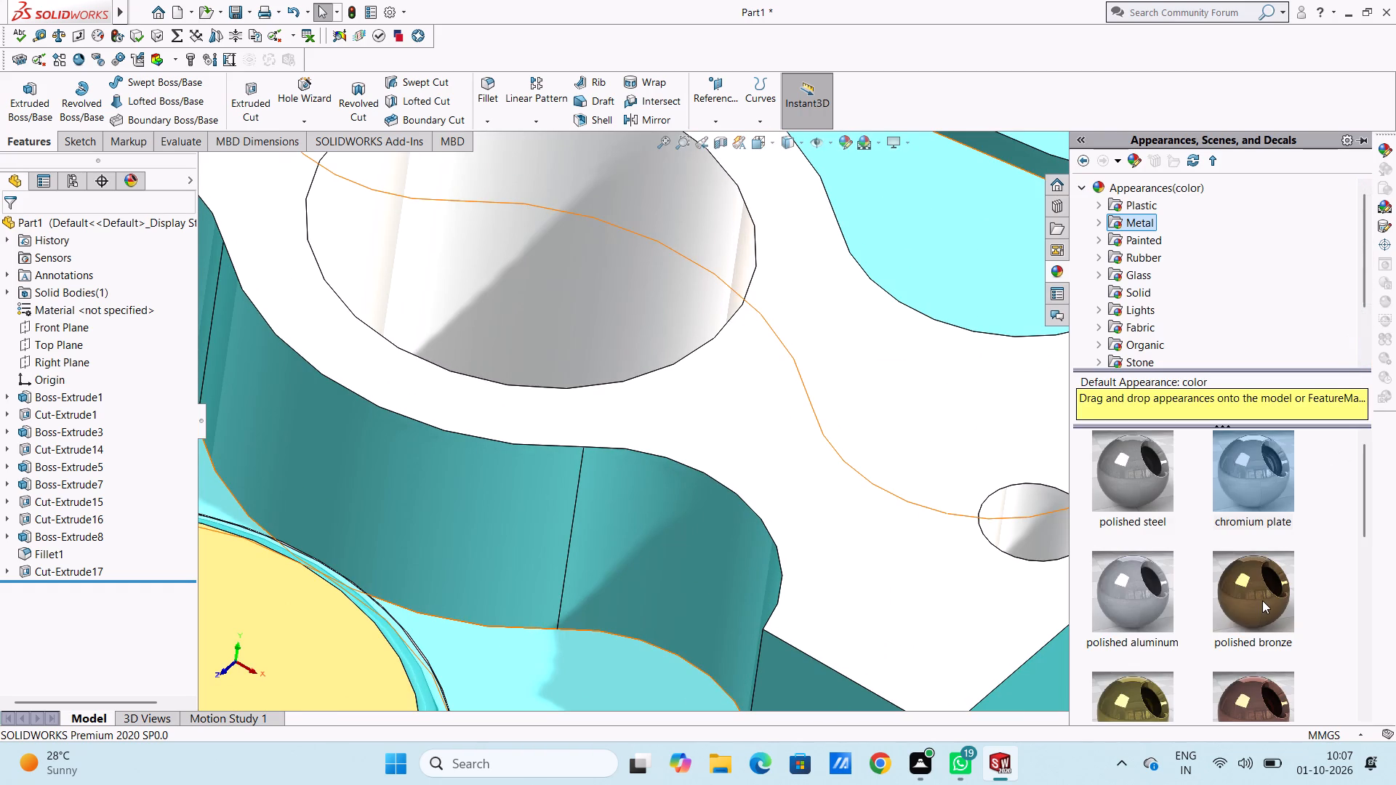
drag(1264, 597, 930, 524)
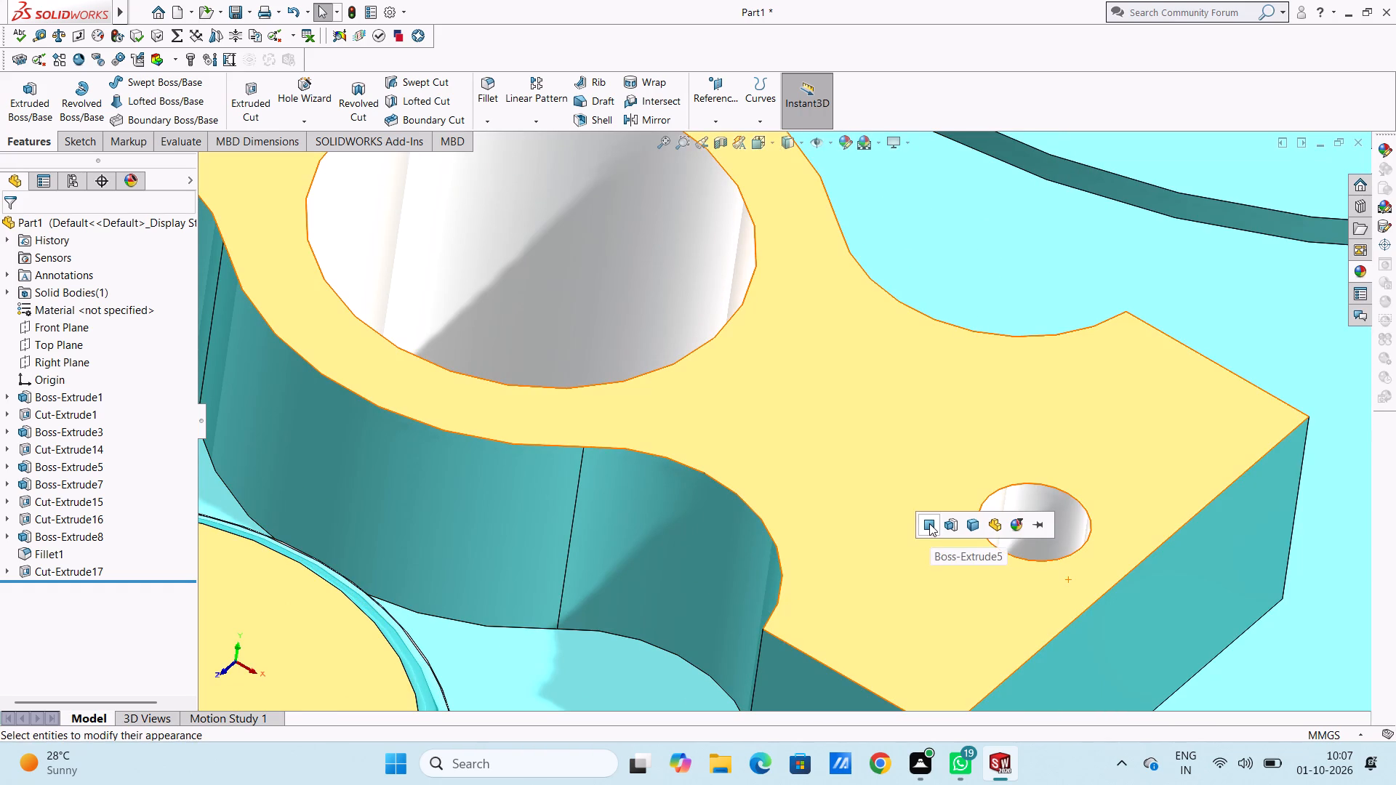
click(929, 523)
Apply the polished copper appearance to the flat top face of the raised block.
scroll(931, 443, down, 1)
scroll(931, 443, up, 10)
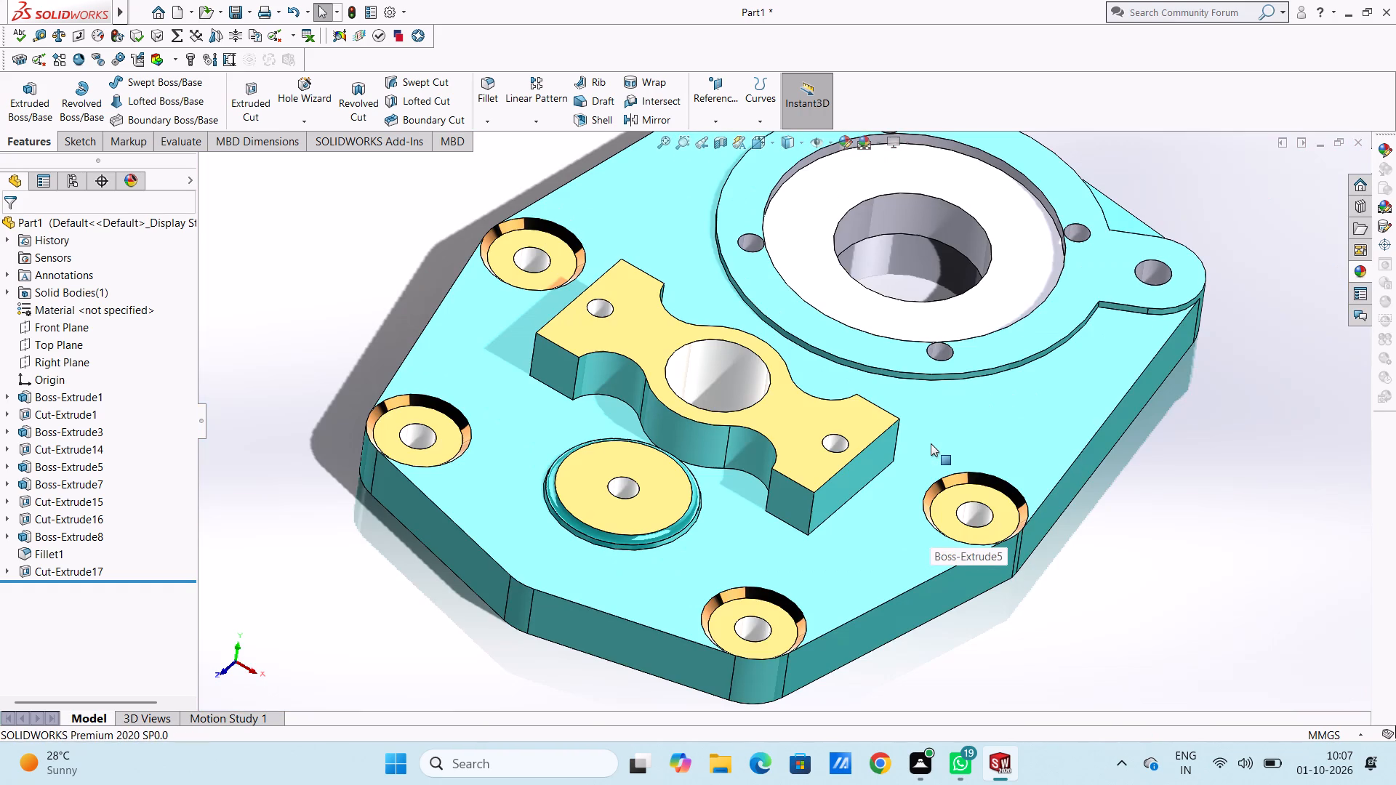
scroll(851, 375, down, 4)
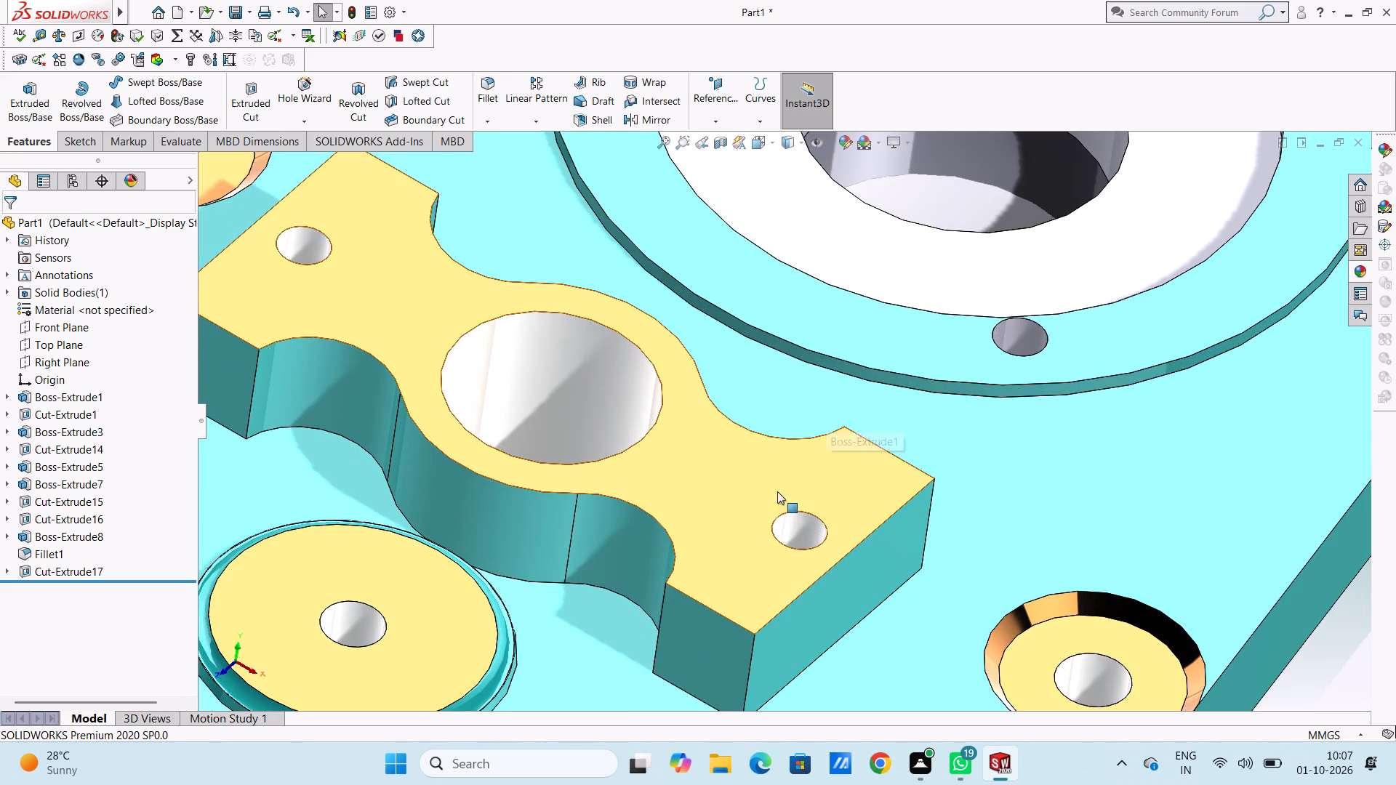
click(1355, 278)
scroll(1267, 605, down, 2)
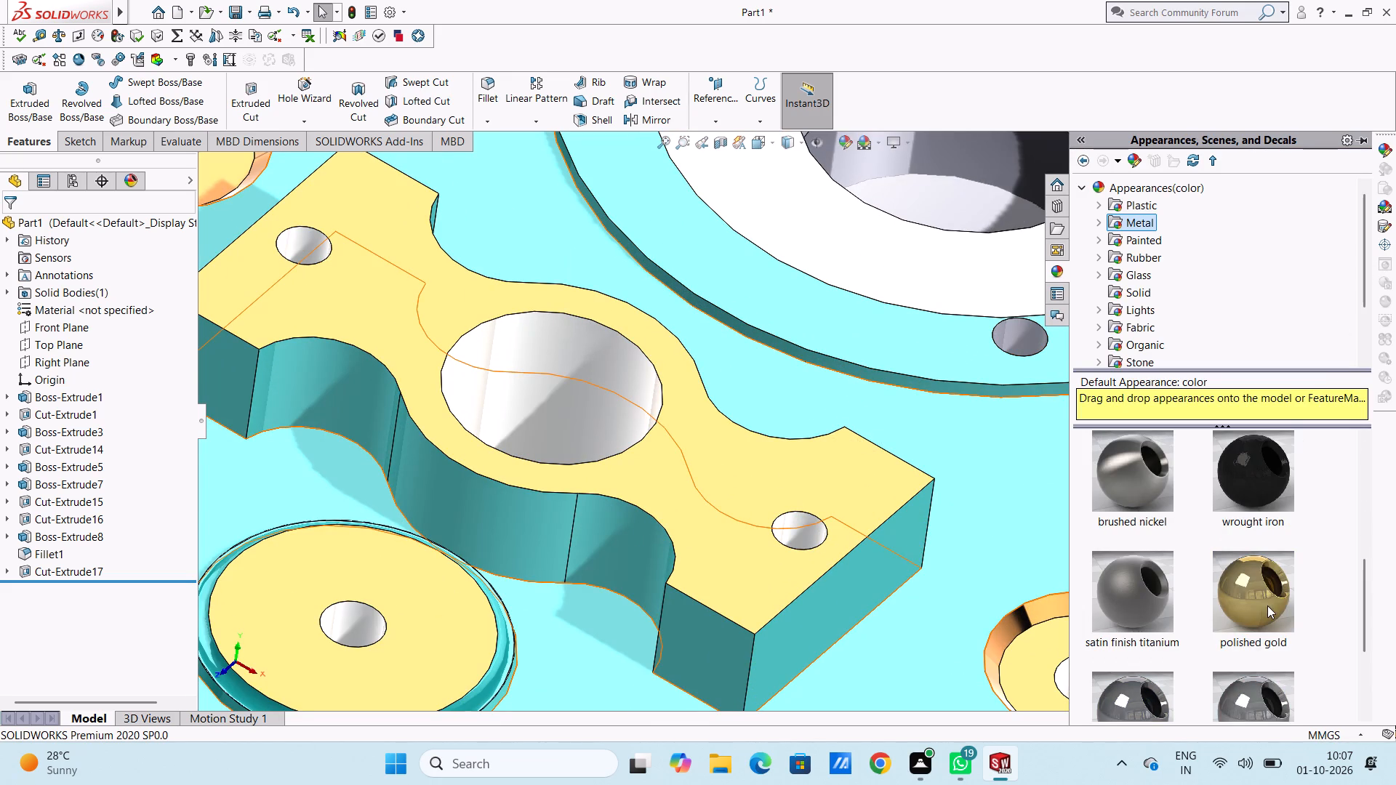
scroll(1260, 548, up, 1)
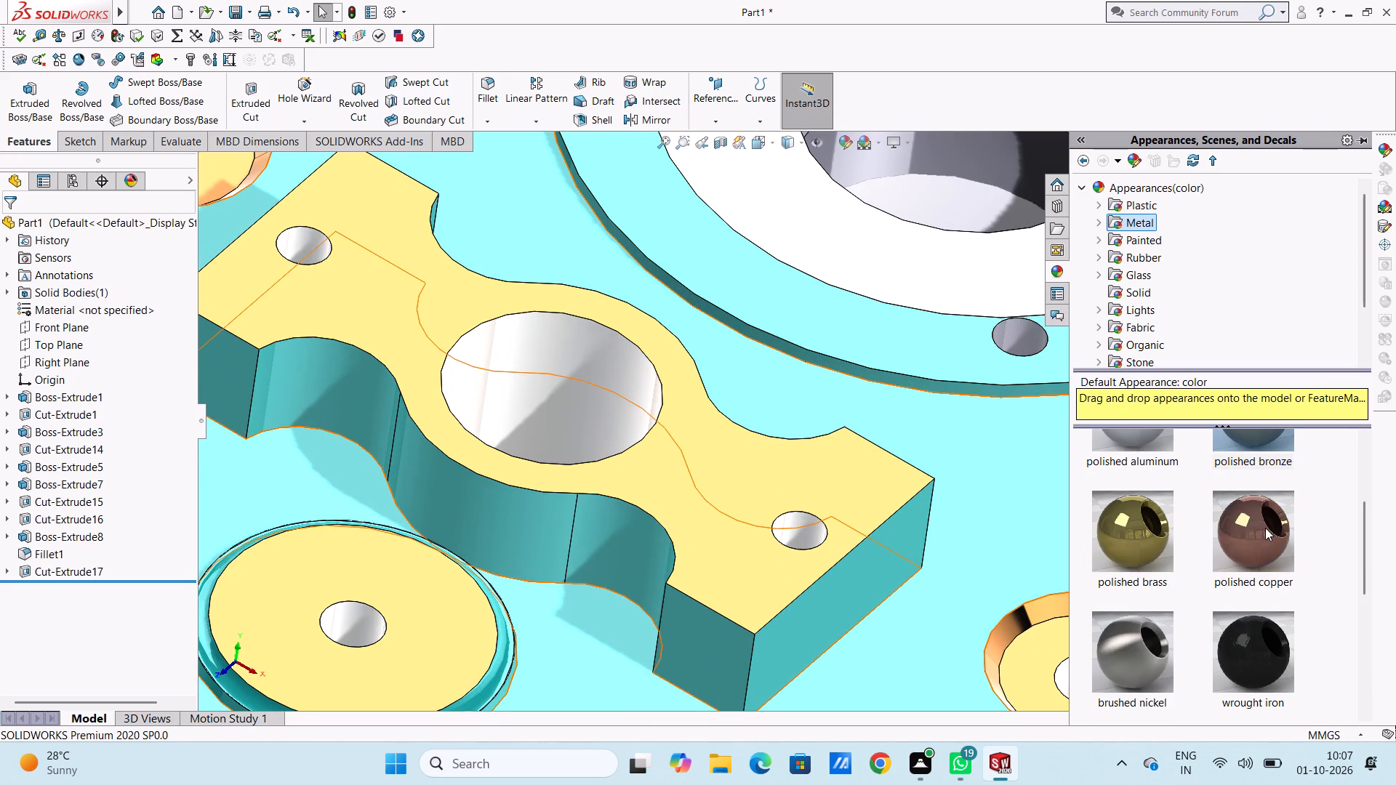
drag(1265, 527, 793, 478)
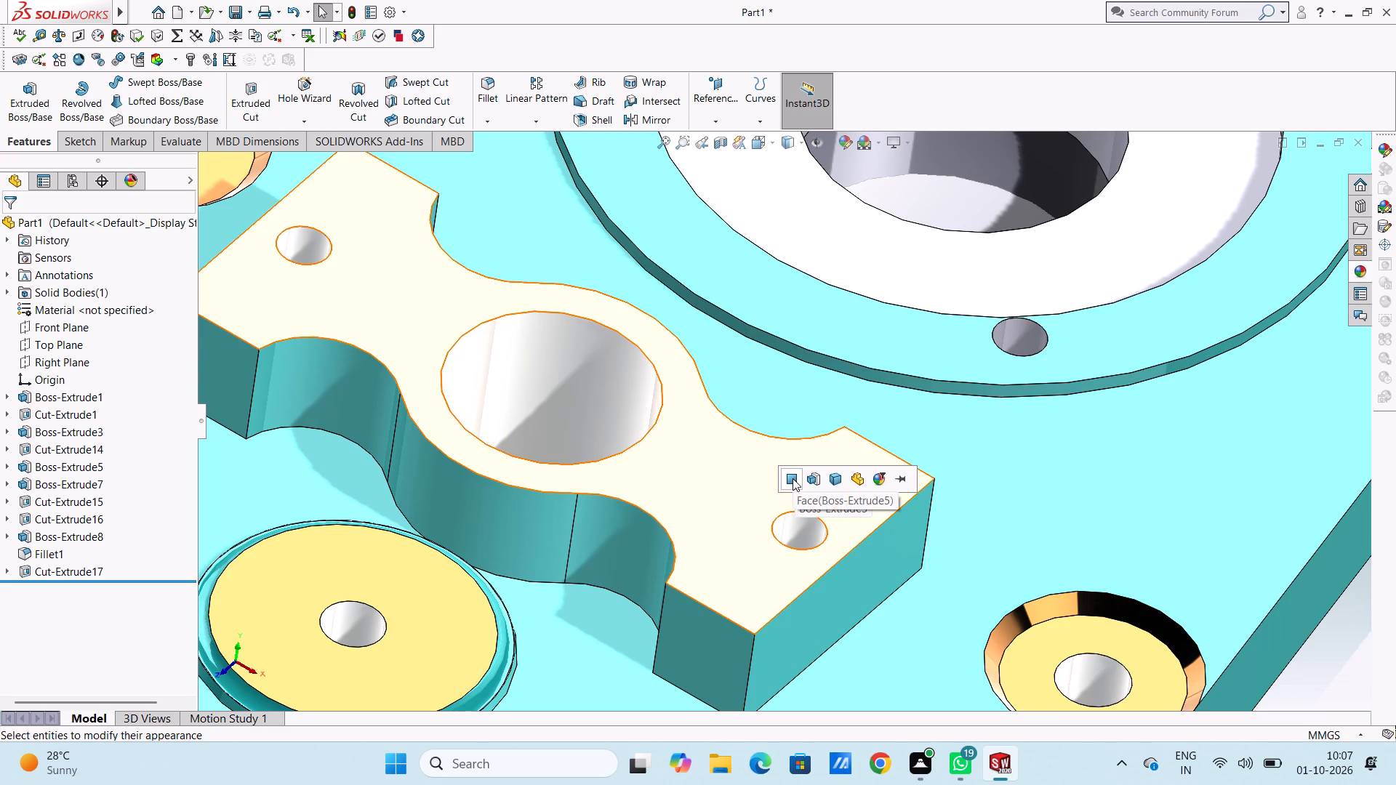
click(793, 478)
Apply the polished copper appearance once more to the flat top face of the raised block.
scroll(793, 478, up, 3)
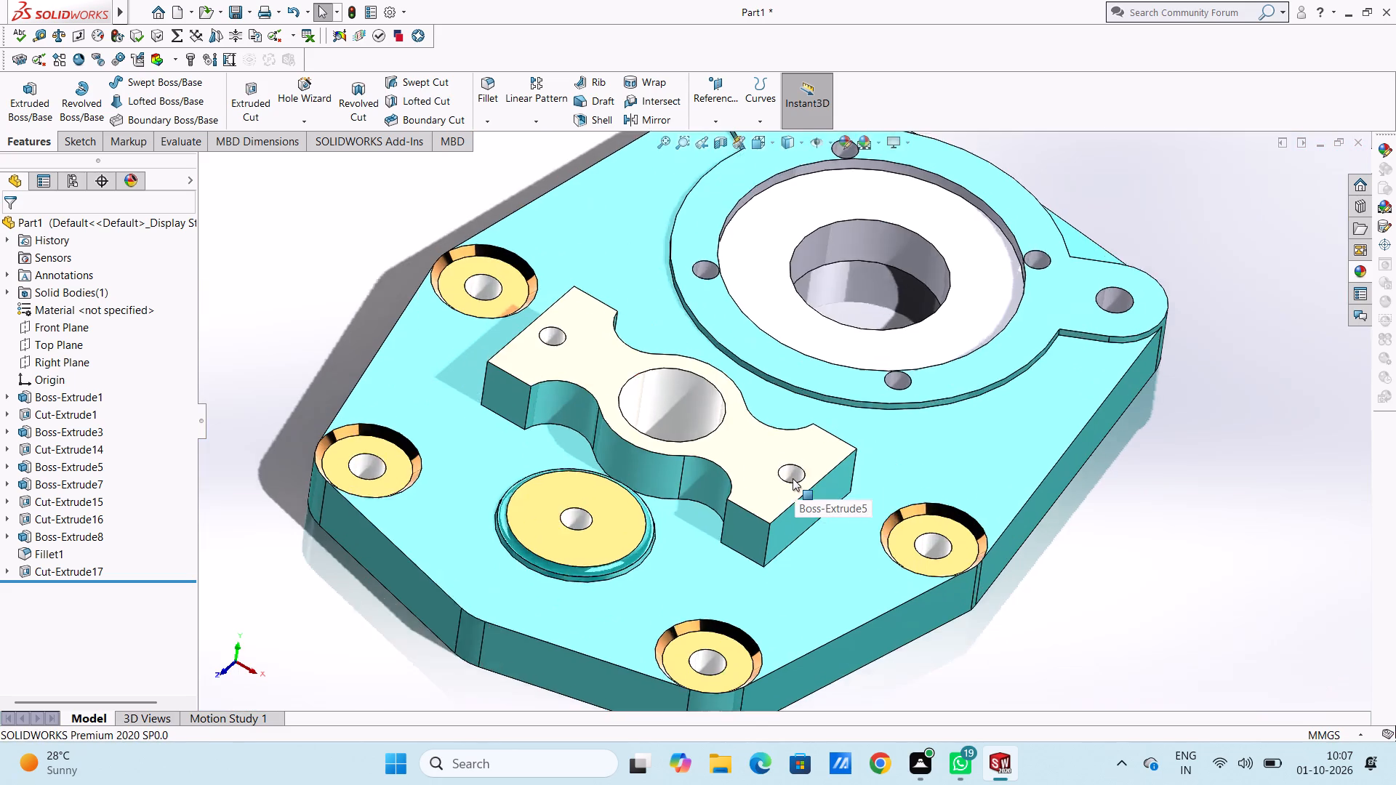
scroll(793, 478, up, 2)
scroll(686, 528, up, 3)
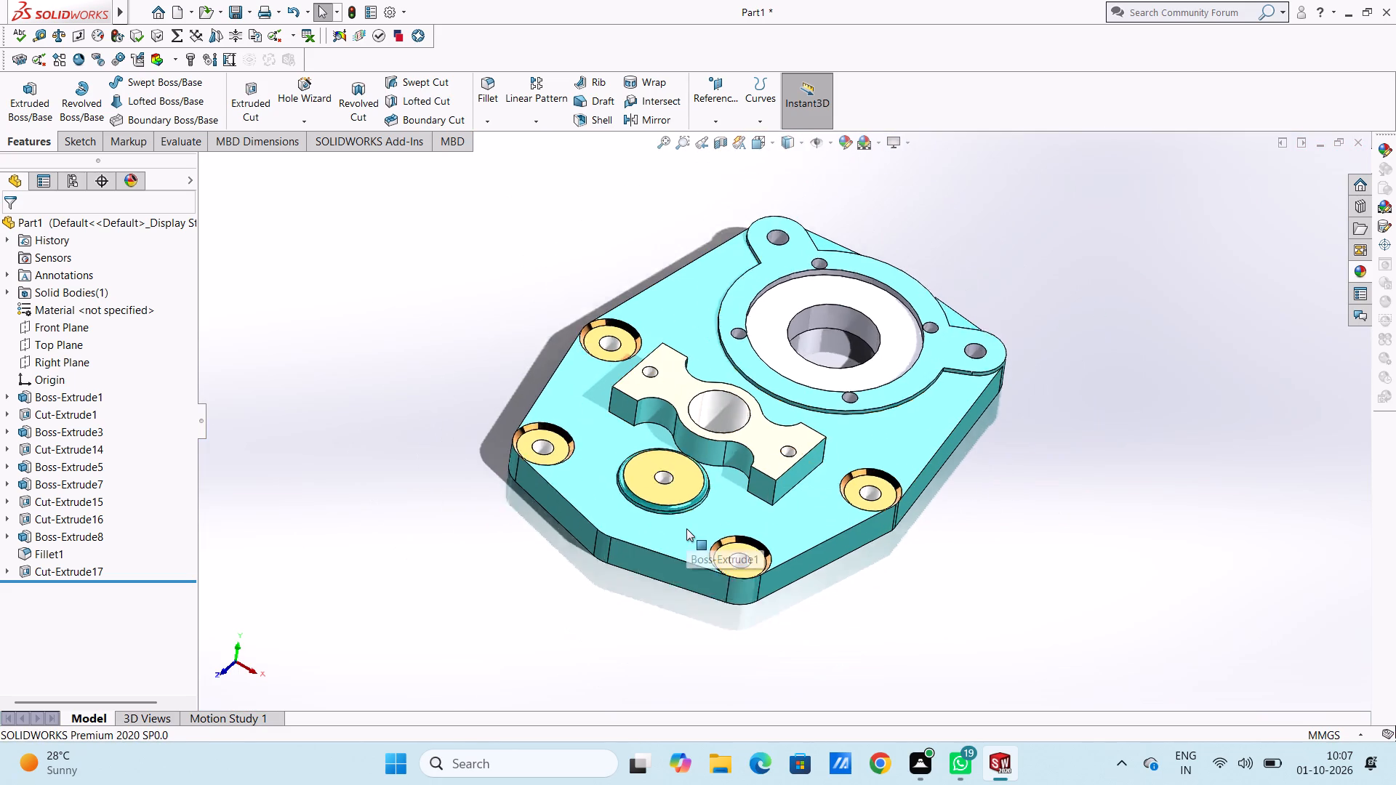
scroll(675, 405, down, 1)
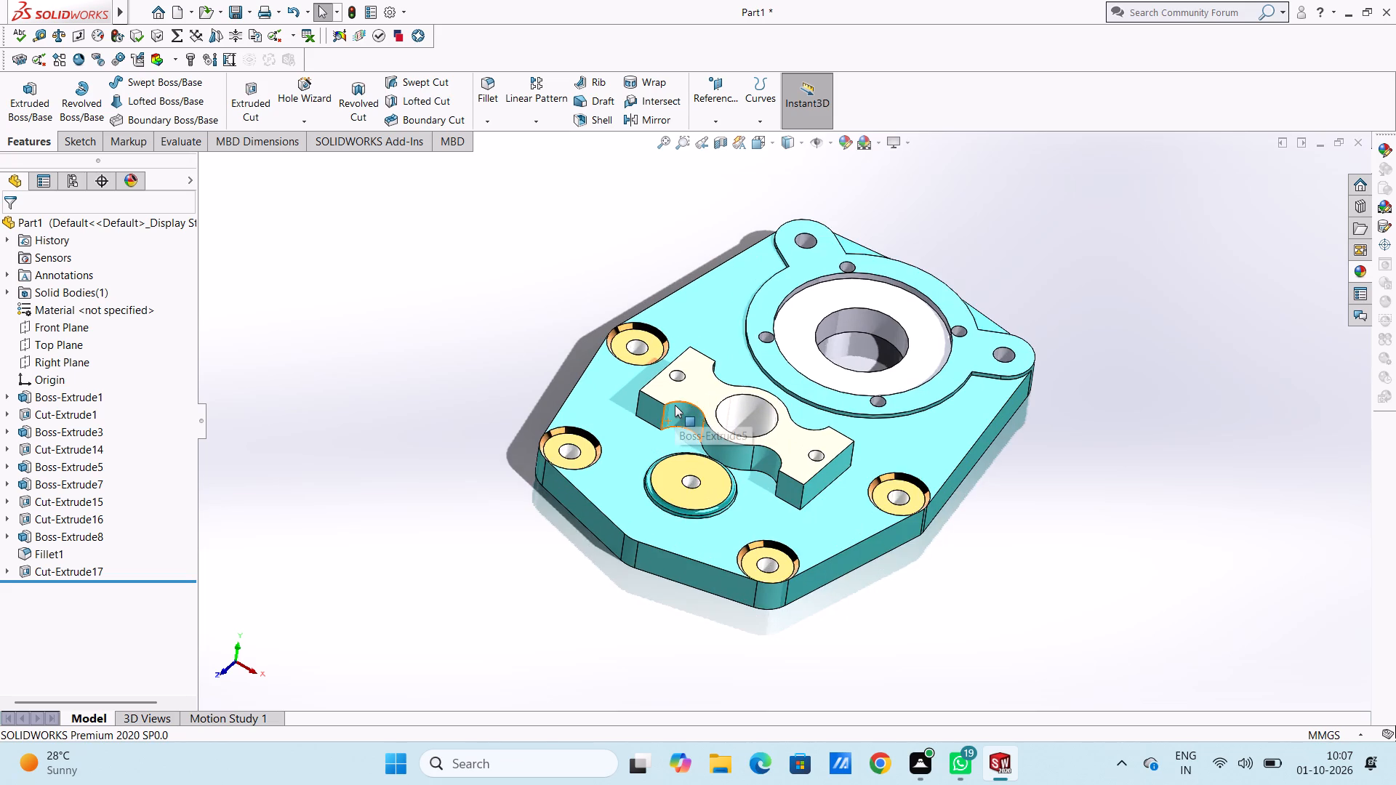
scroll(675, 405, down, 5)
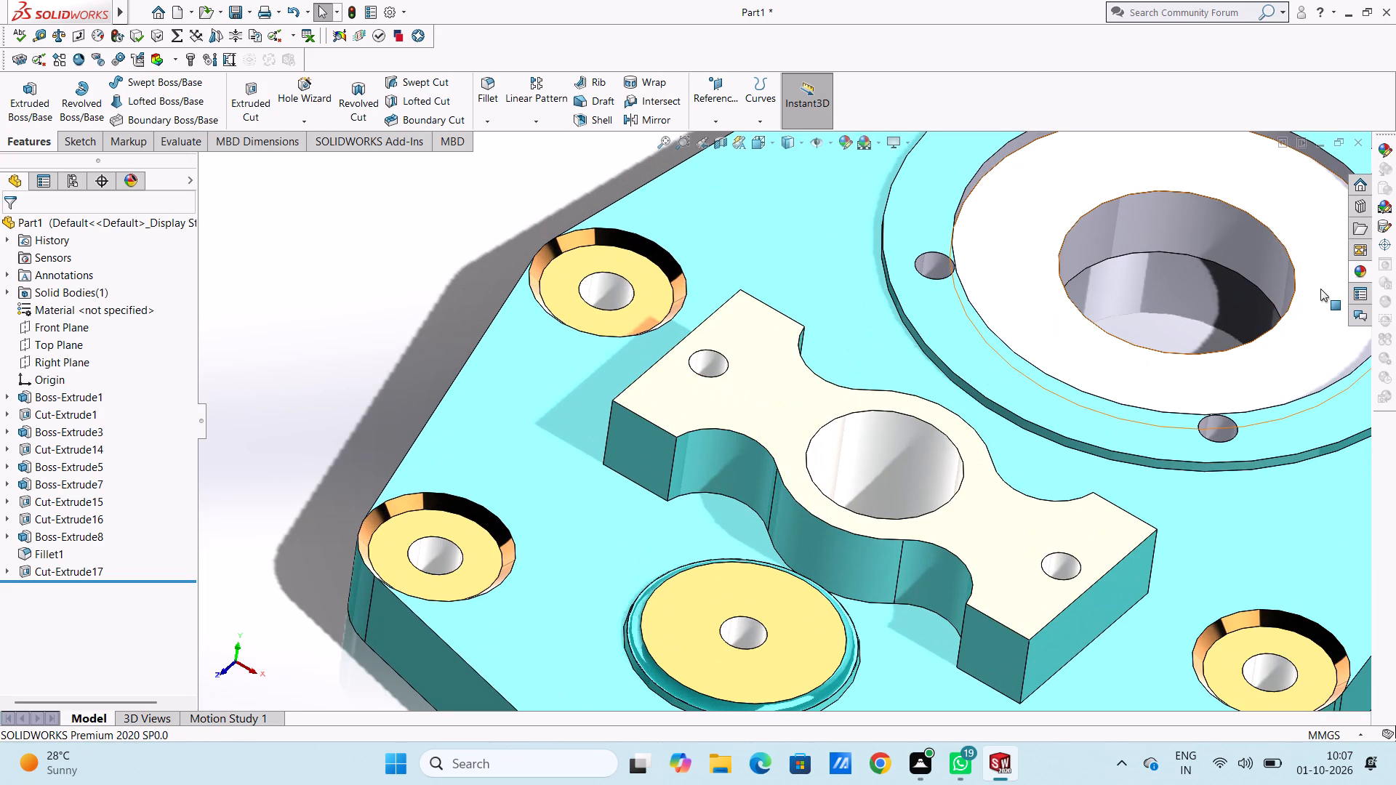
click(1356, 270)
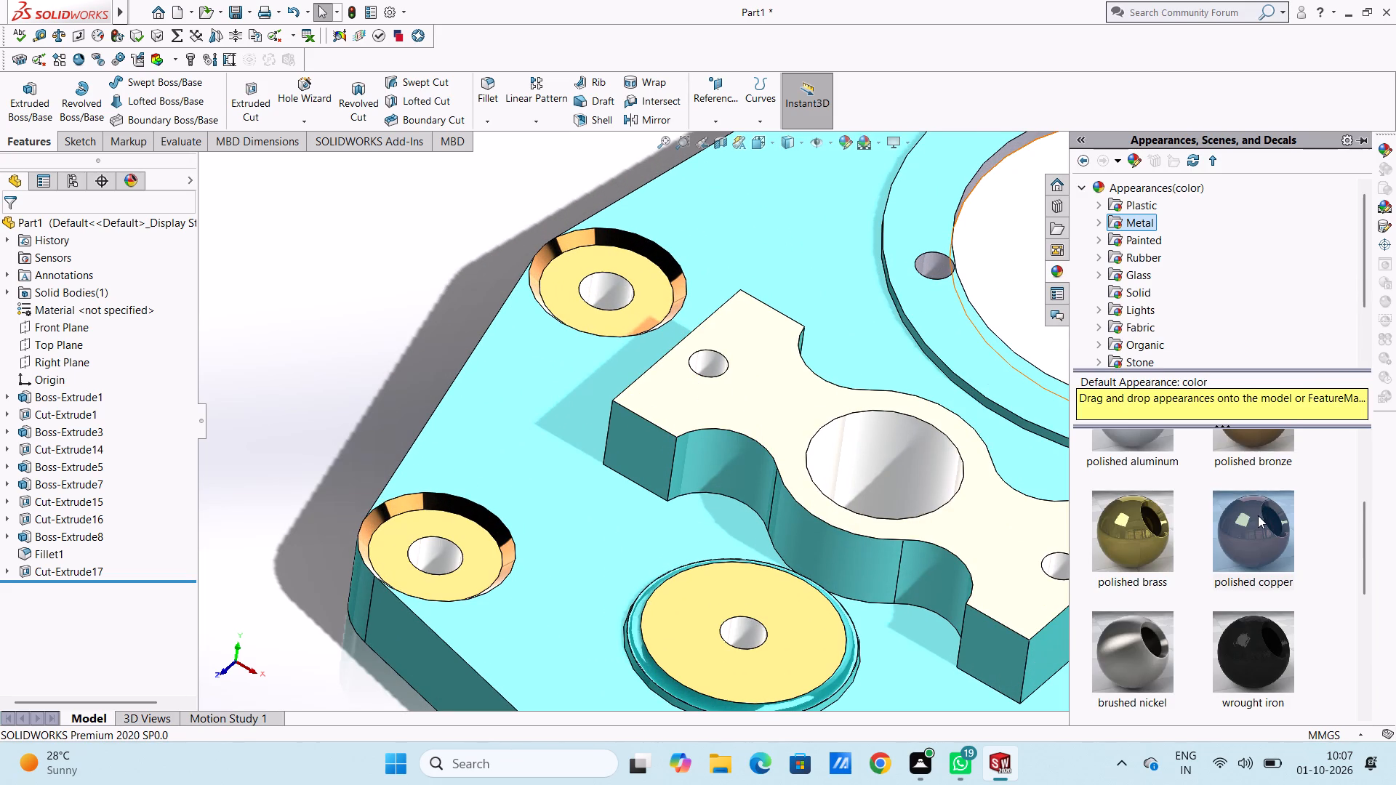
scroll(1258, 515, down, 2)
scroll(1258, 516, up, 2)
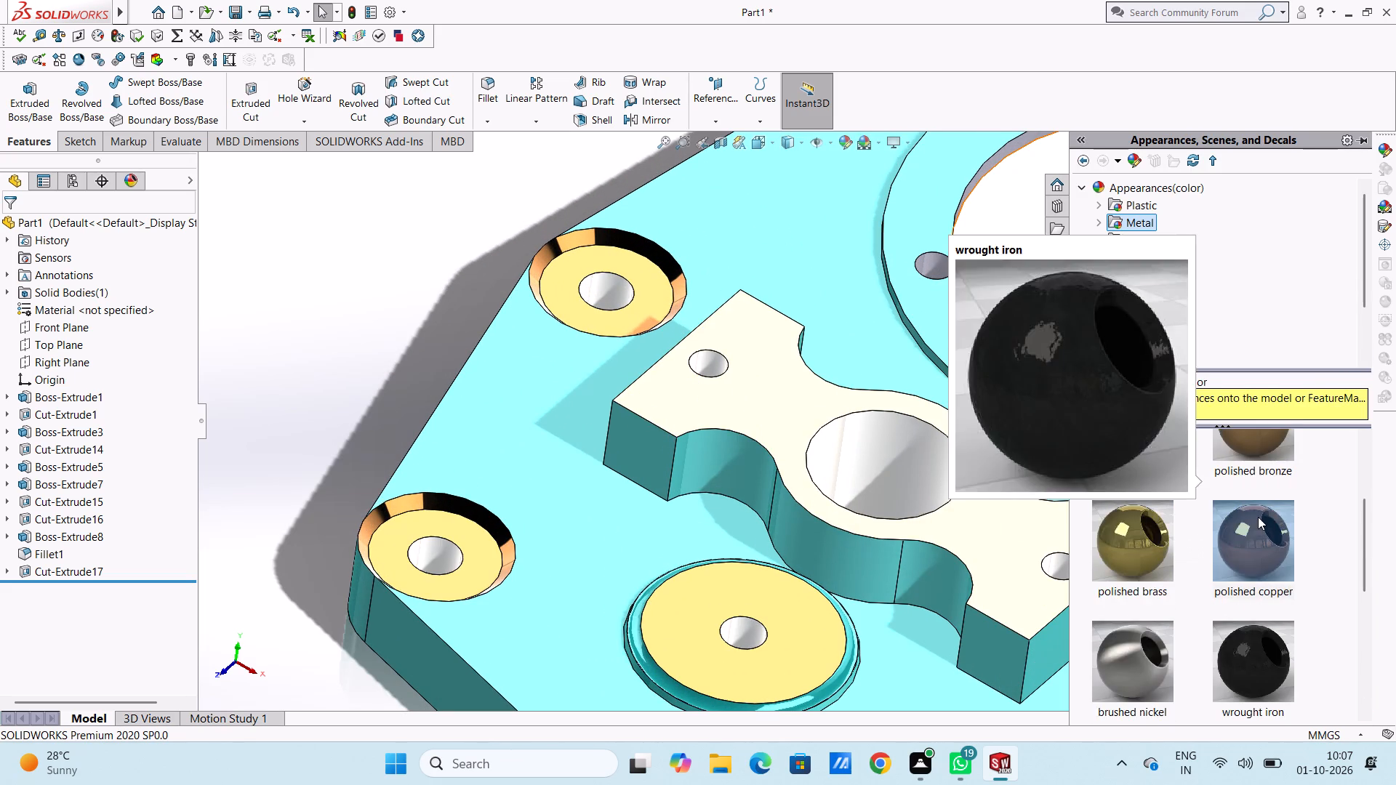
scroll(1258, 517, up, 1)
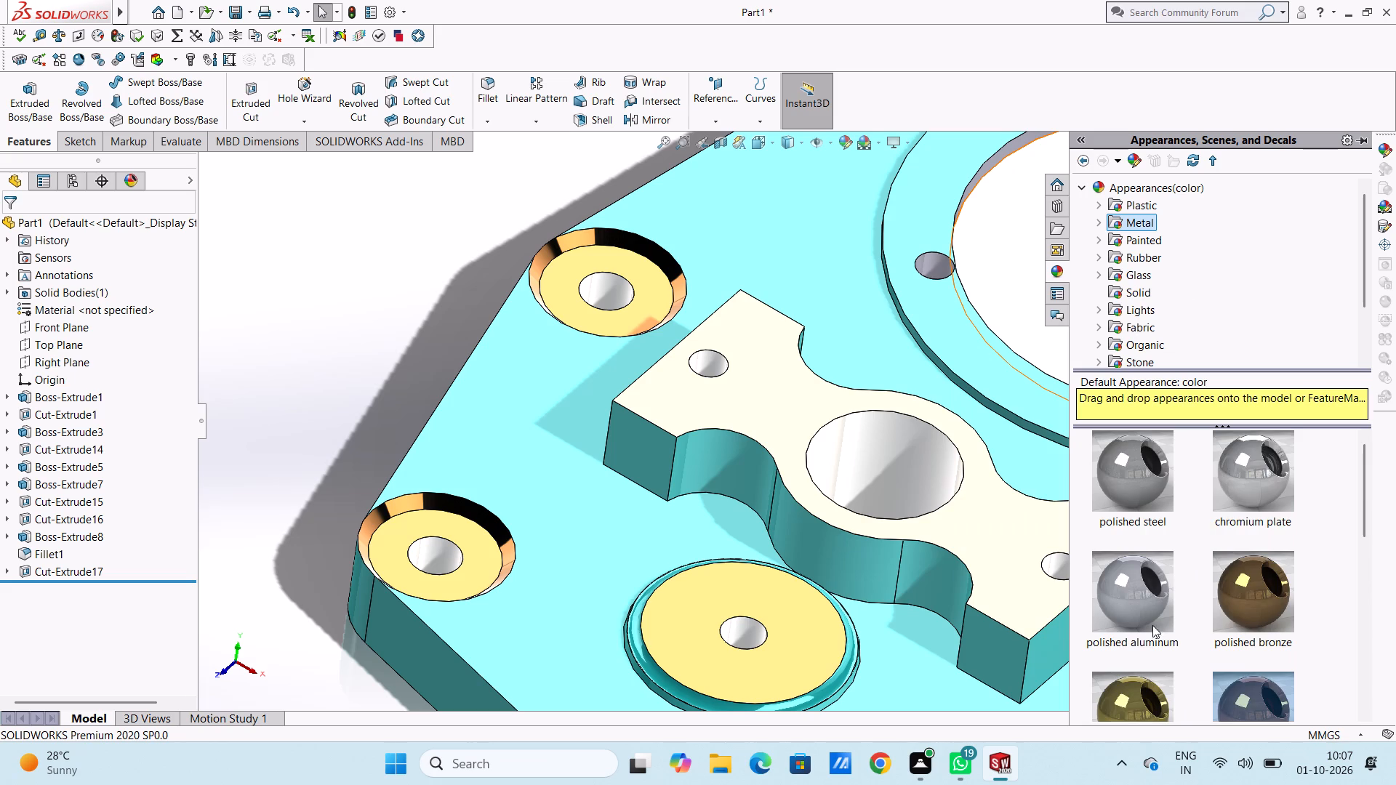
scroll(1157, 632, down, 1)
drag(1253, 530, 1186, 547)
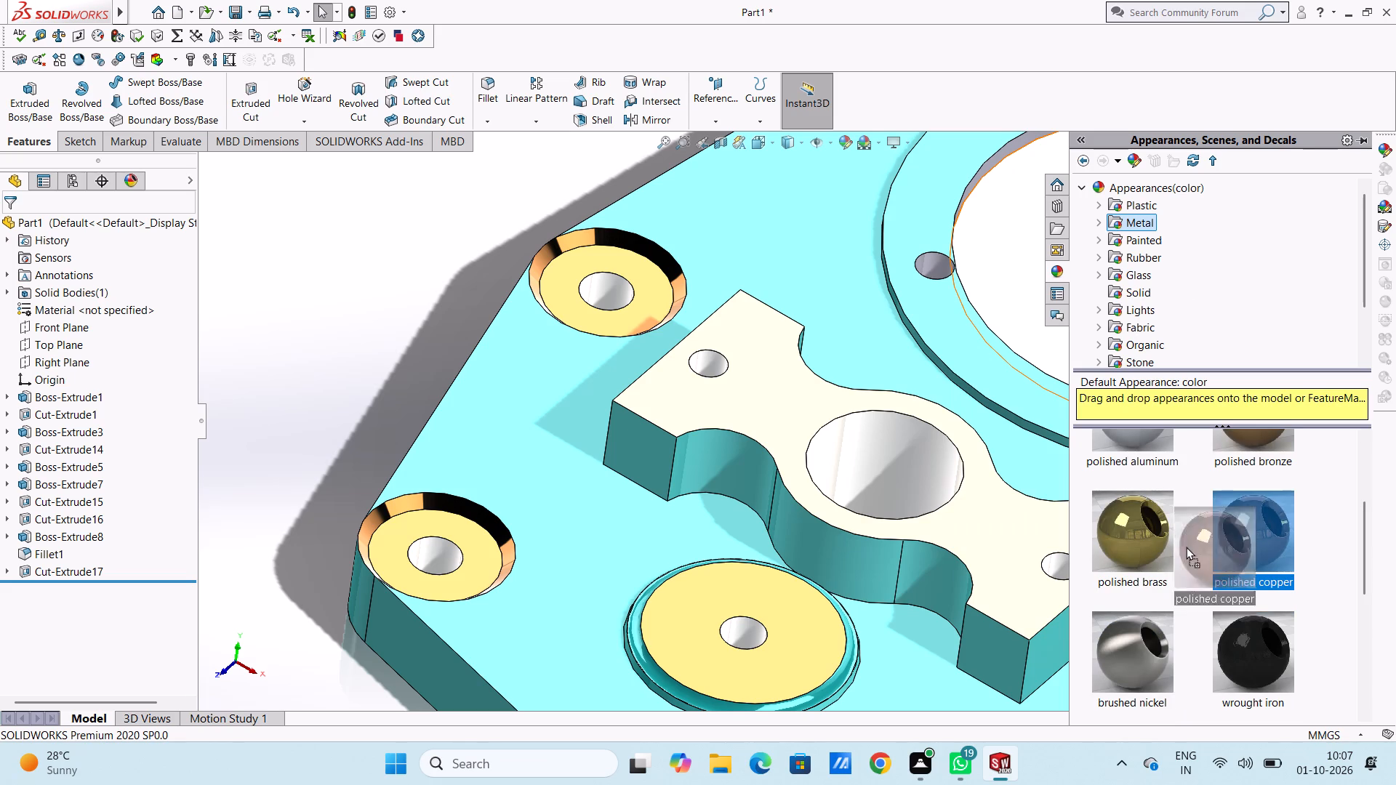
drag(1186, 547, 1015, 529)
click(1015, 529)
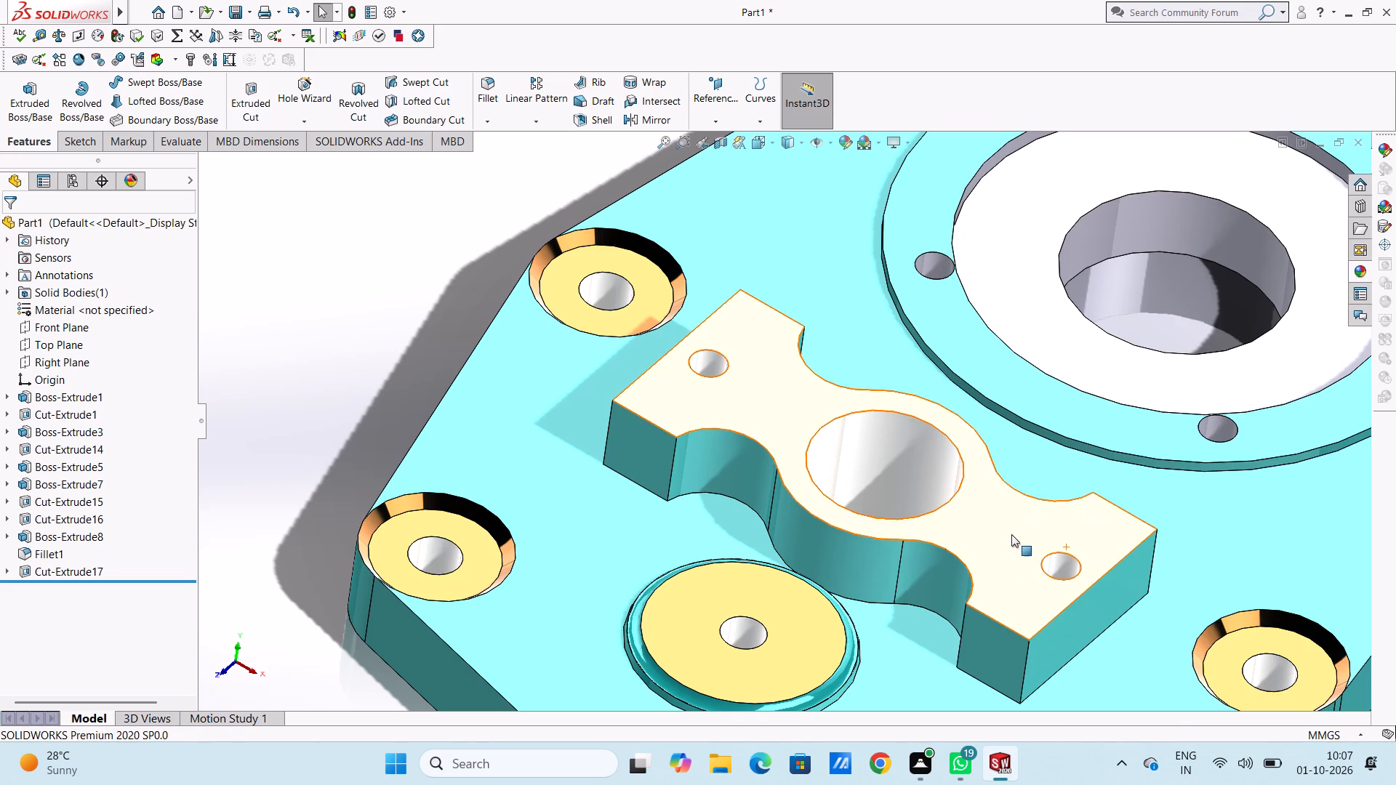
Apply the polished copper appearance to the recessed annular face around the large bore in the circular raised boss.
scroll(830, 631, up, 7)
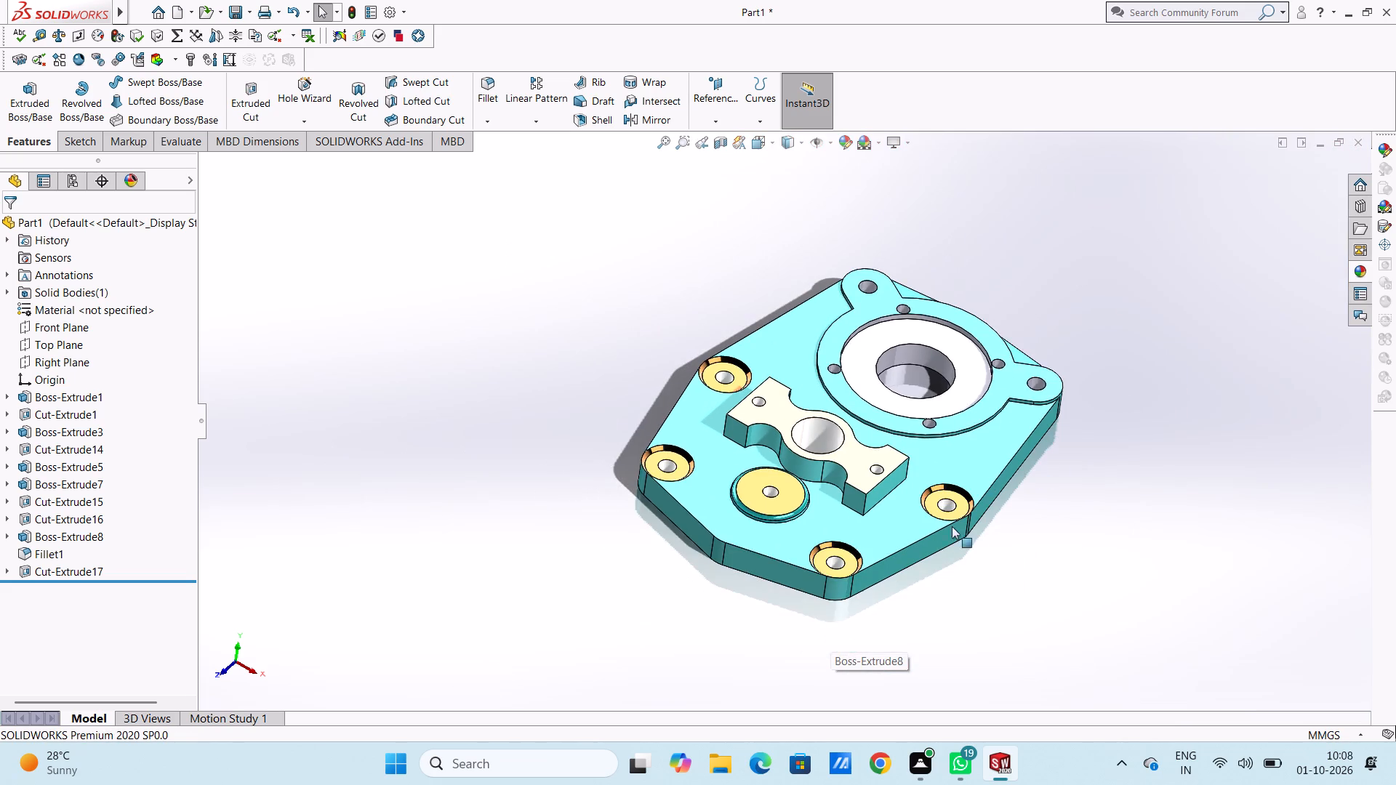
middle_drag(1056, 457, 1073, 530)
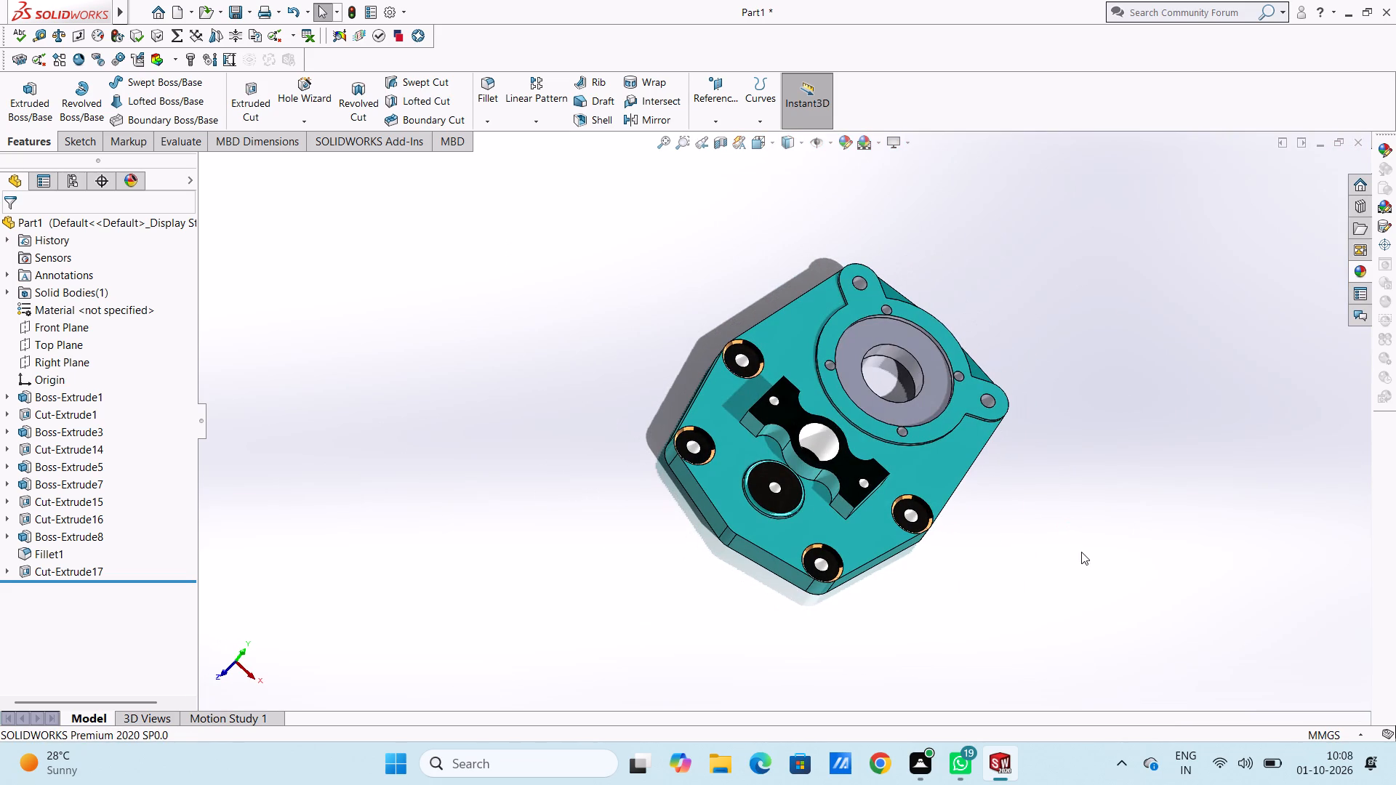
scroll(939, 349, down, 4)
middle_drag(854, 330, 816, 325)
scroll(785, 375, down, 5)
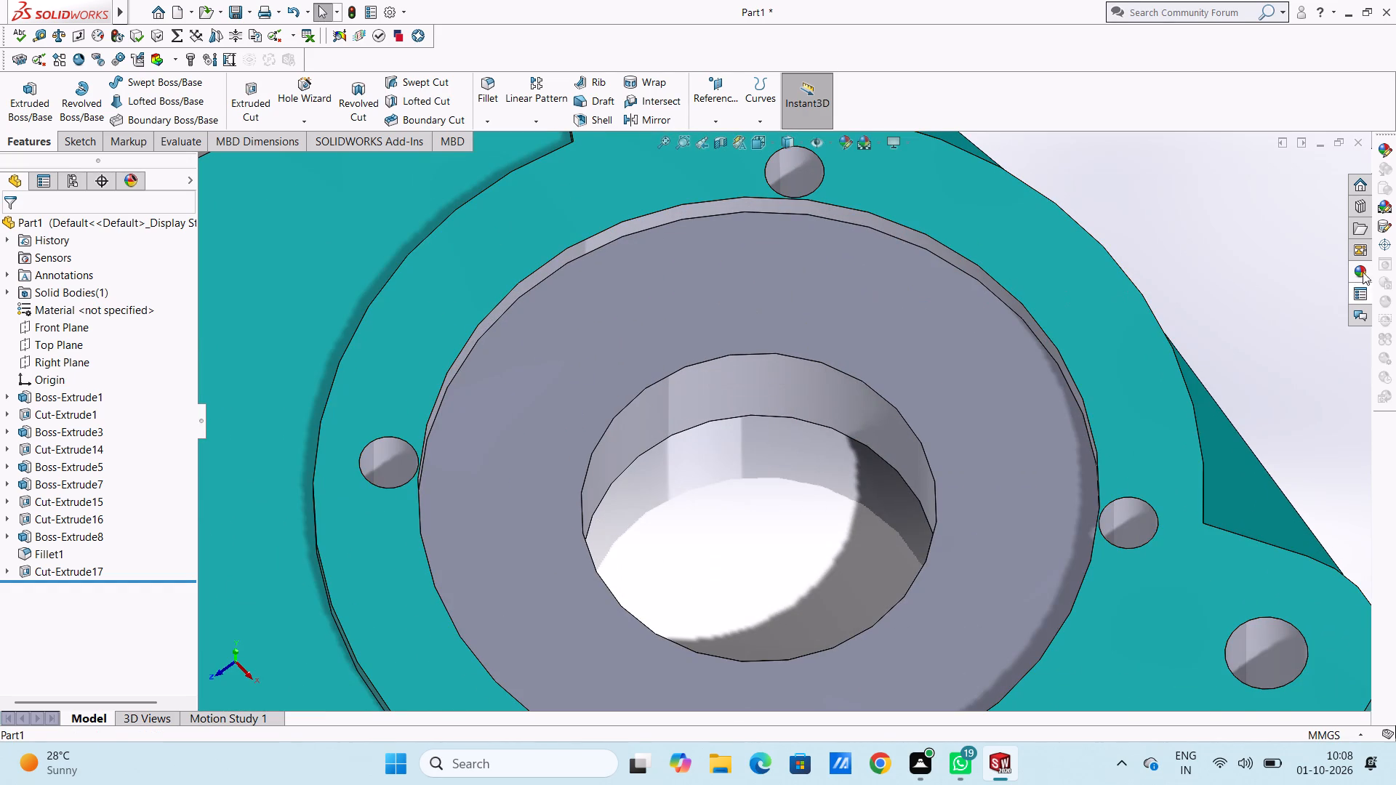
click(1363, 270)
drag(1249, 543, 936, 406)
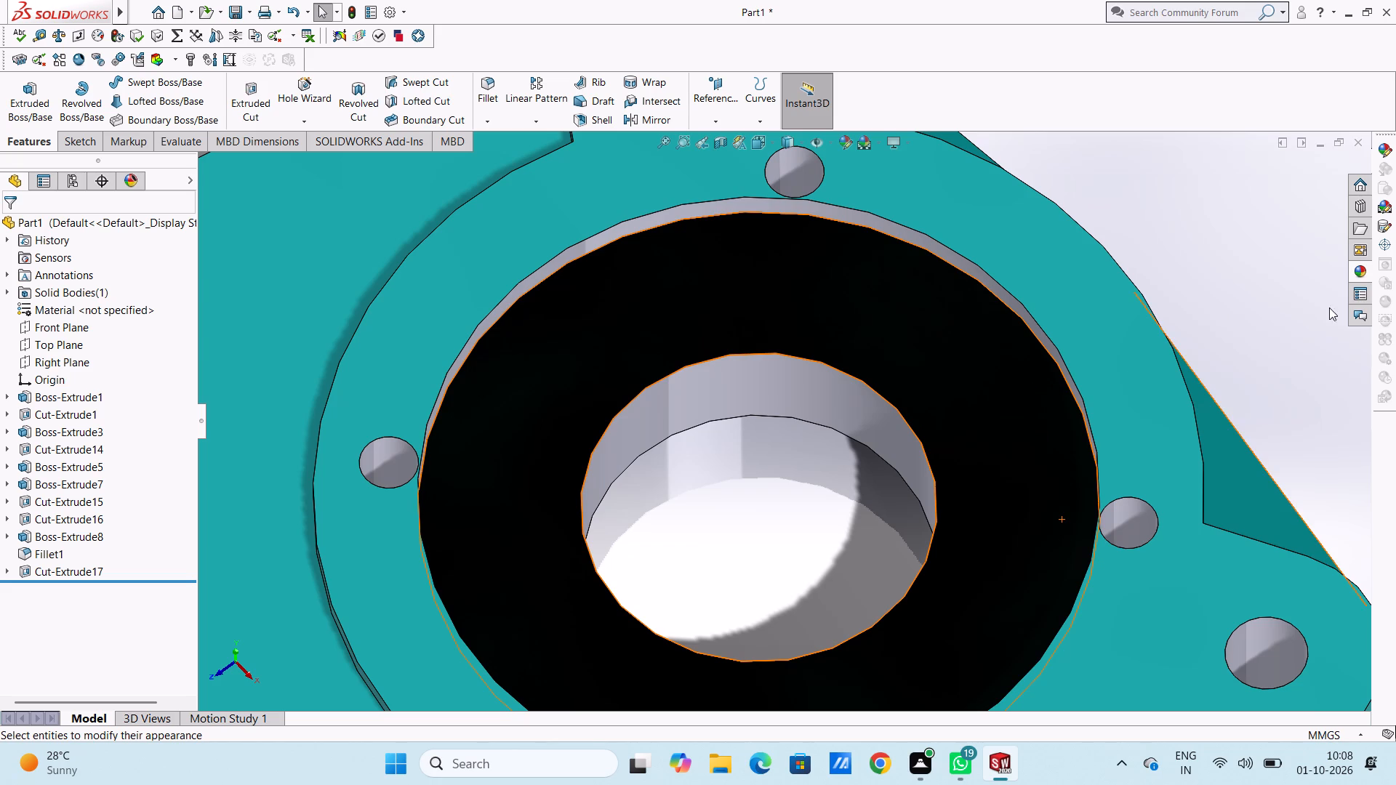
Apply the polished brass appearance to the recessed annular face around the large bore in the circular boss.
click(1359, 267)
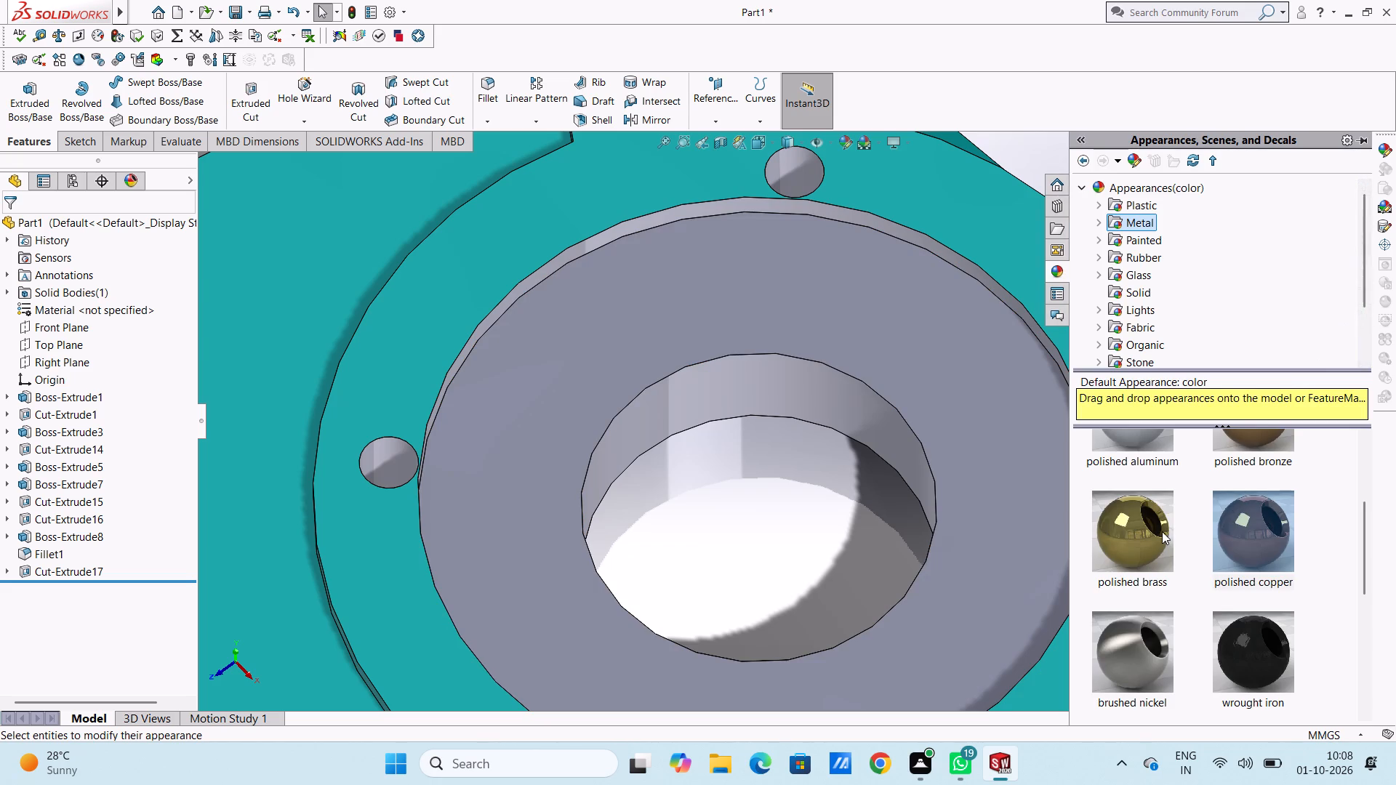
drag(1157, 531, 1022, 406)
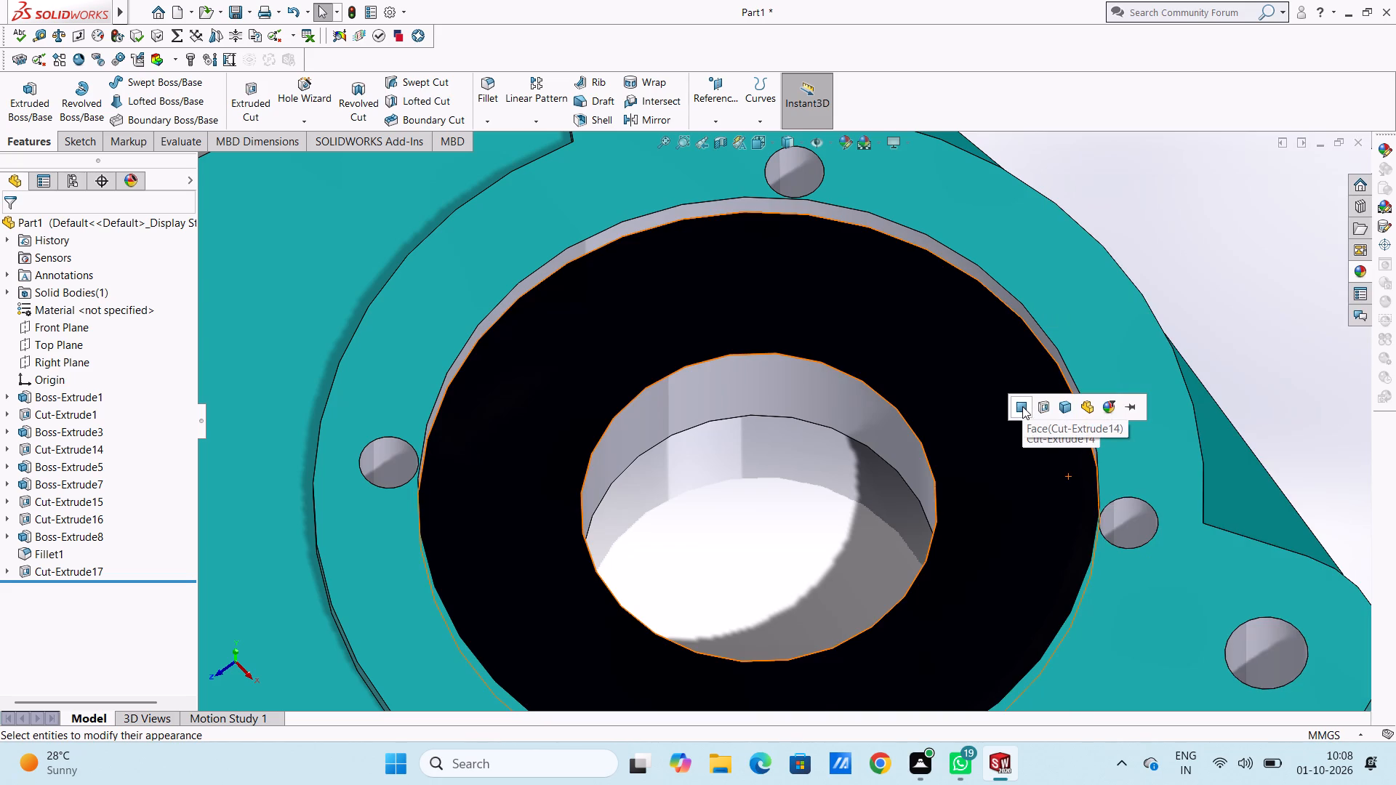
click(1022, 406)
Apply the polished bronze appearance to the recessed annular face around the large bore in the circular boss.
scroll(1013, 426, up, 5)
scroll(945, 475, up, 1)
middle_drag(945, 475, 982, 442)
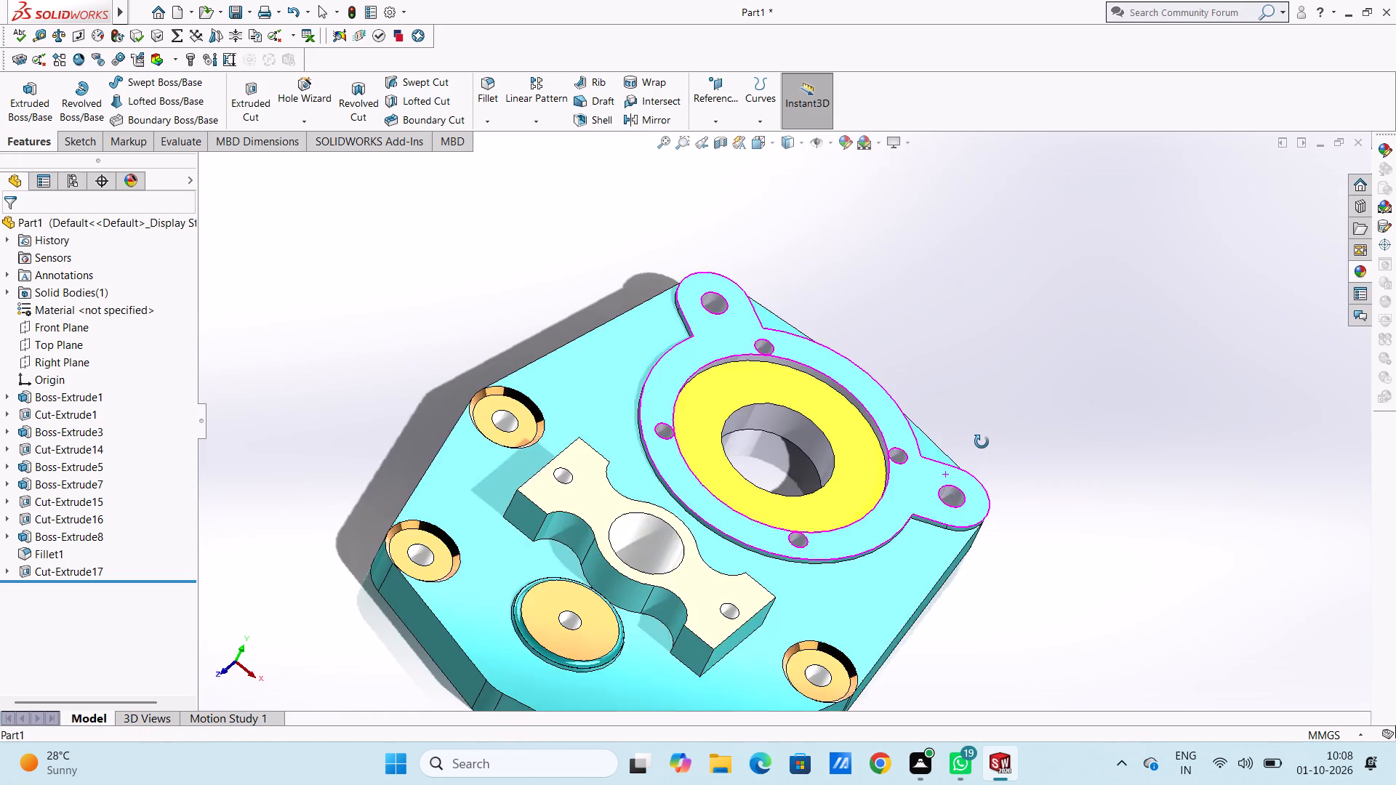
middle_drag(982, 442, 979, 442)
scroll(877, 405, down, 3)
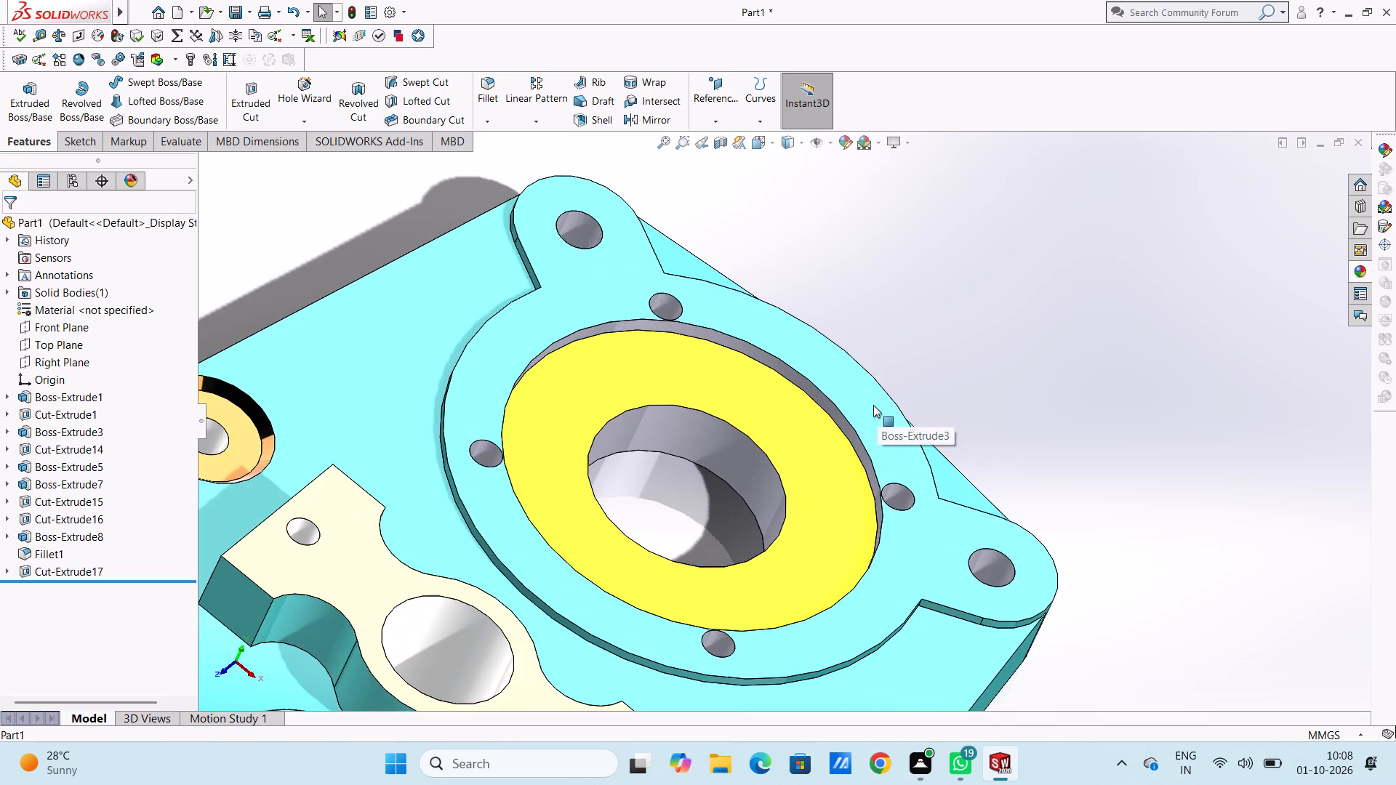
scroll(873, 405, up, 2)
middle_drag(791, 431, 777, 431)
middle_drag(790, 431, 801, 430)
scroll(753, 450, down, 4)
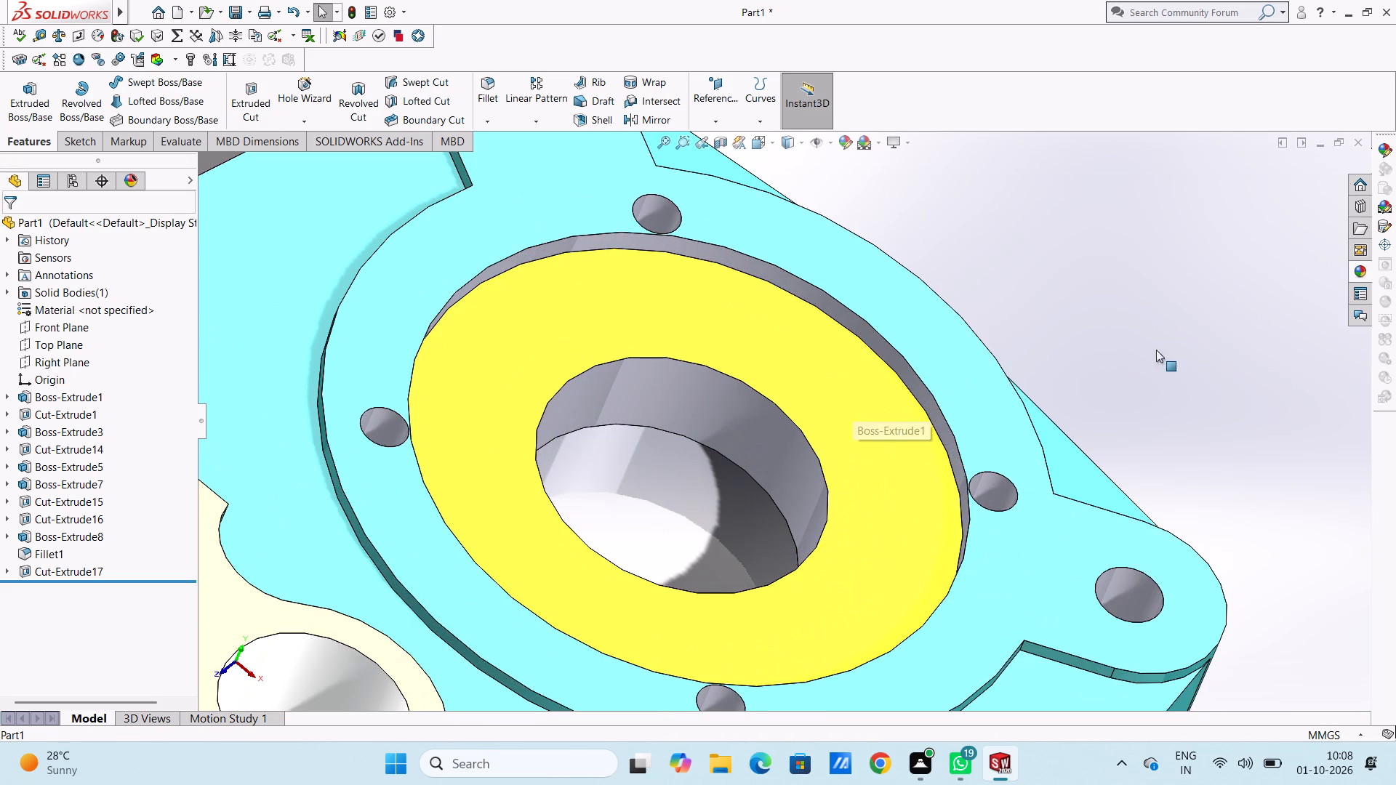
click(1360, 267)
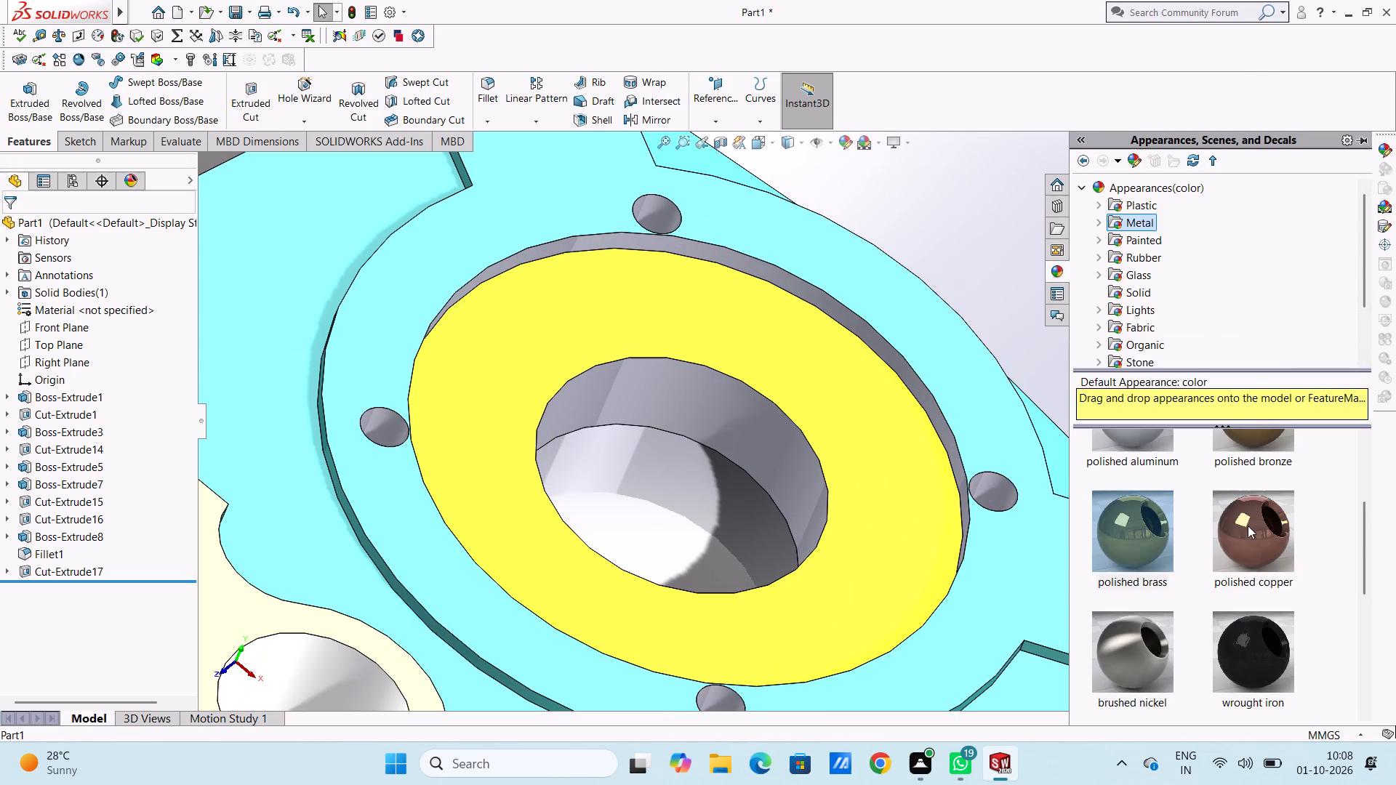
scroll(1249, 509, up, 1)
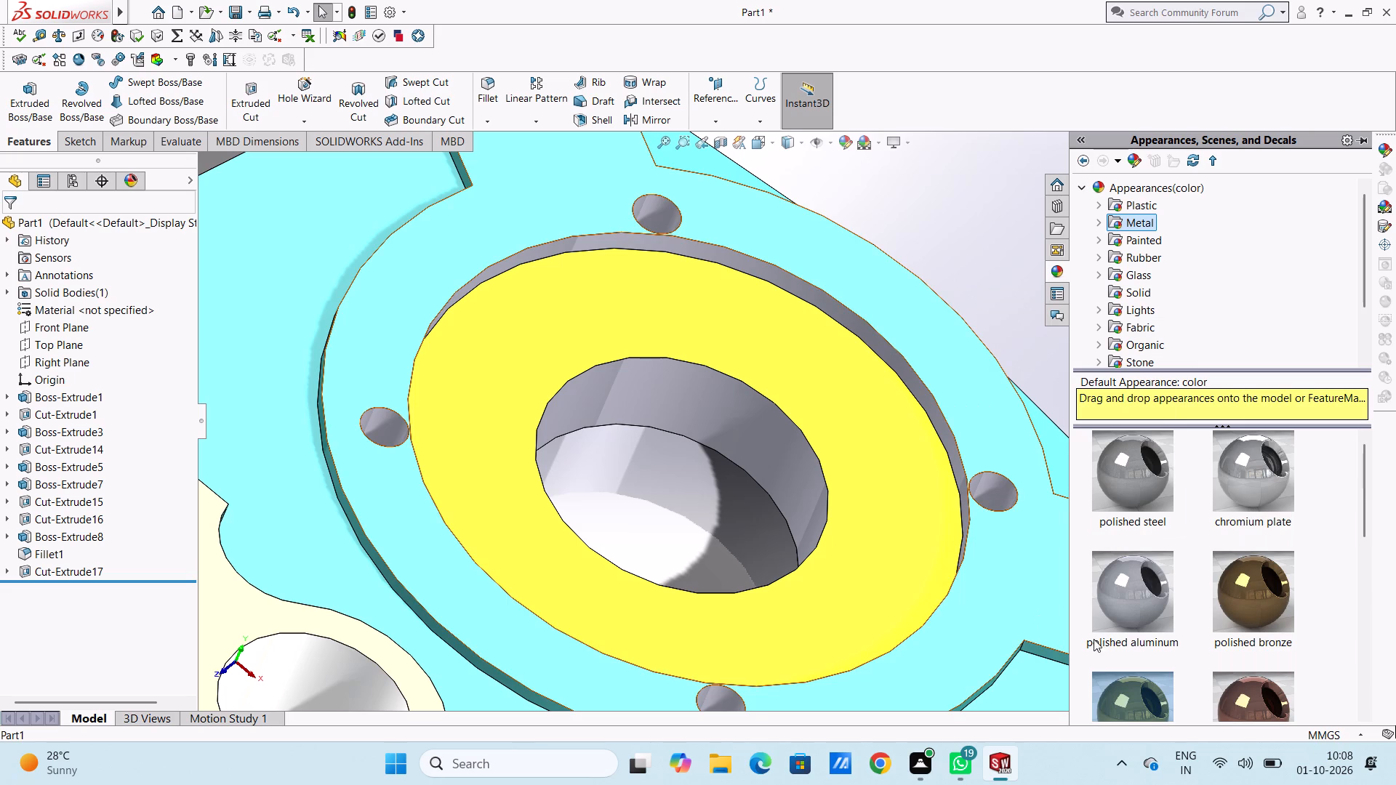
drag(1259, 582, 928, 502)
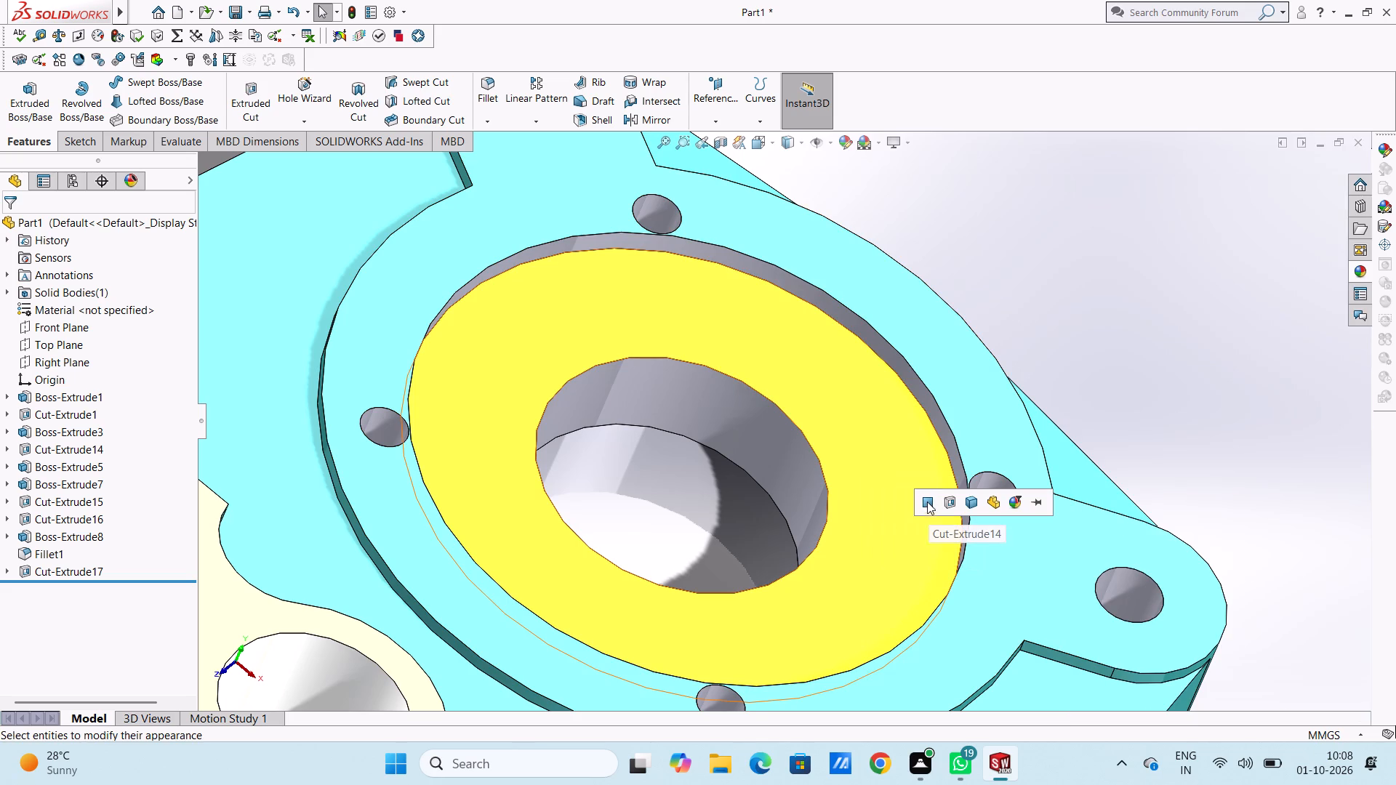
click(925, 502)
Apply the polished bronze appearance to the cylindrical side wall of the circular boss's recess.
scroll(918, 517, up, 5)
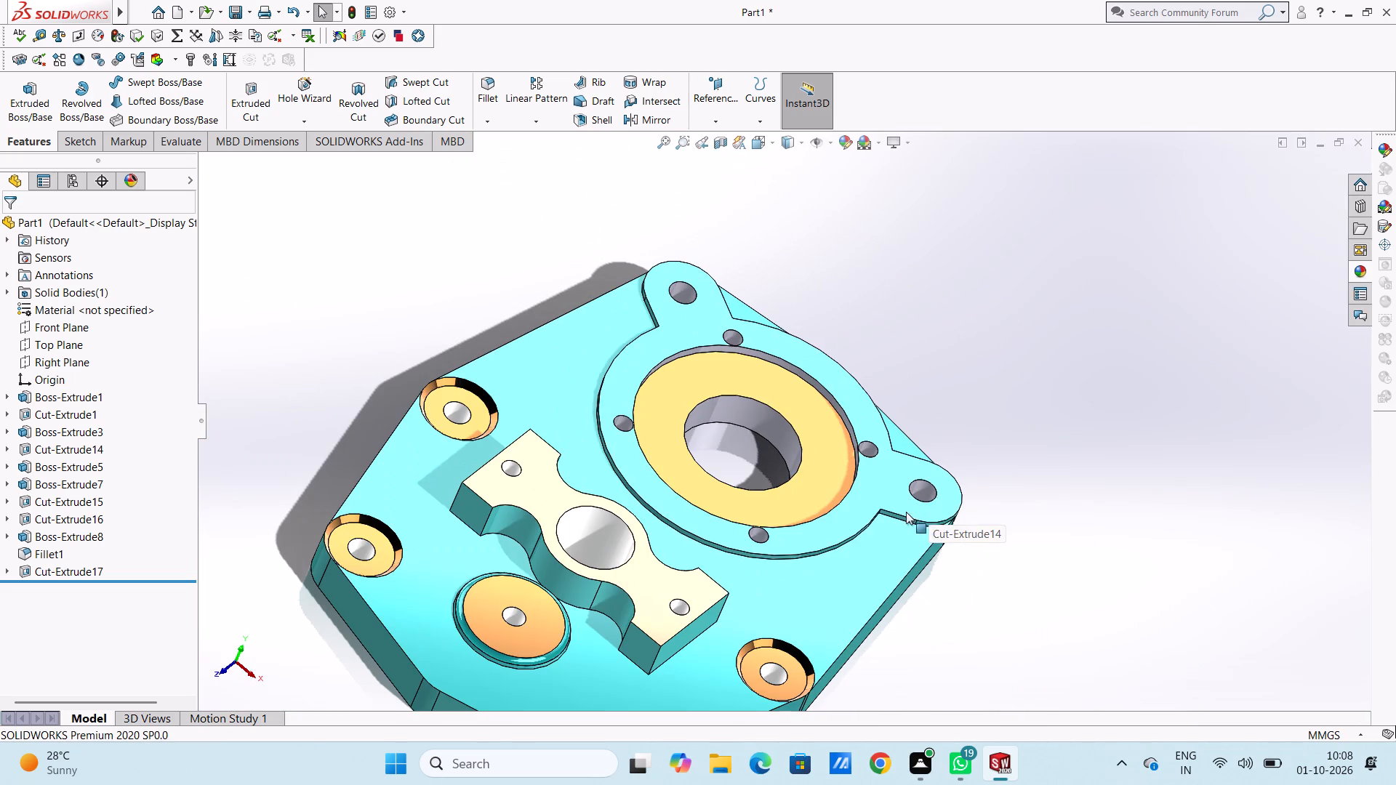
scroll(798, 398, down, 10)
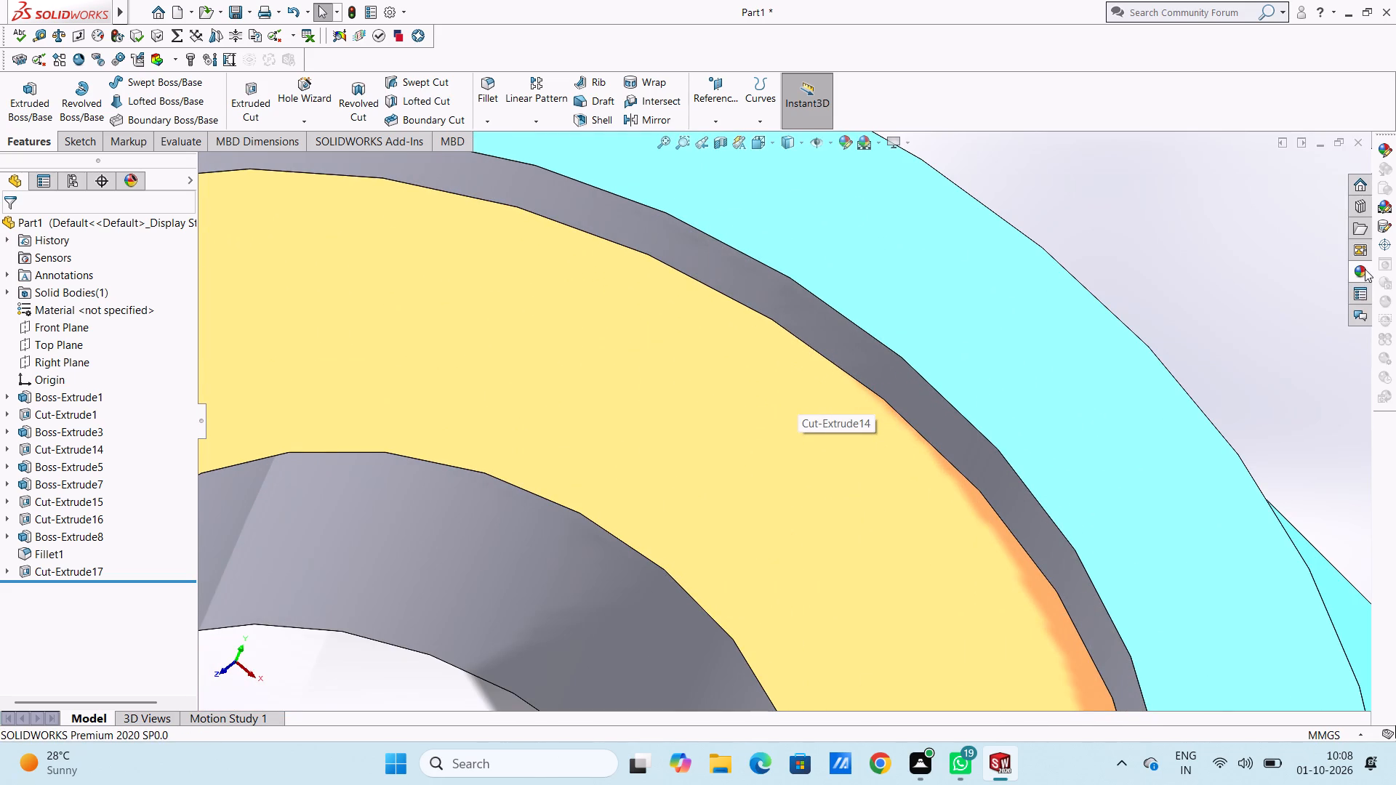
click(1365, 267)
drag(1252, 592, 955, 410)
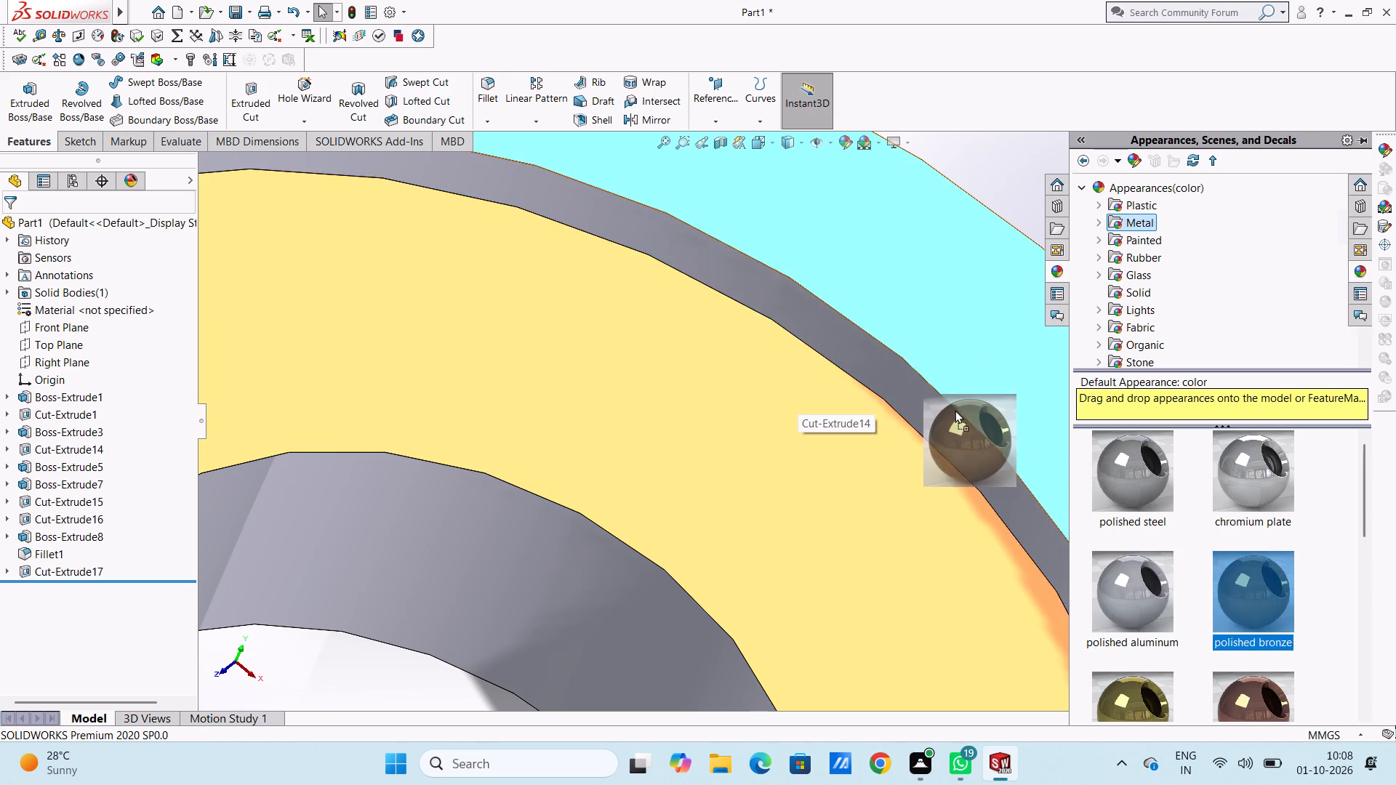
drag(955, 410, 942, 397)
click(939, 398)
Apply the chromium plate appearance to the upper small hole in the circular boss's rim.
scroll(943, 462, up, 2)
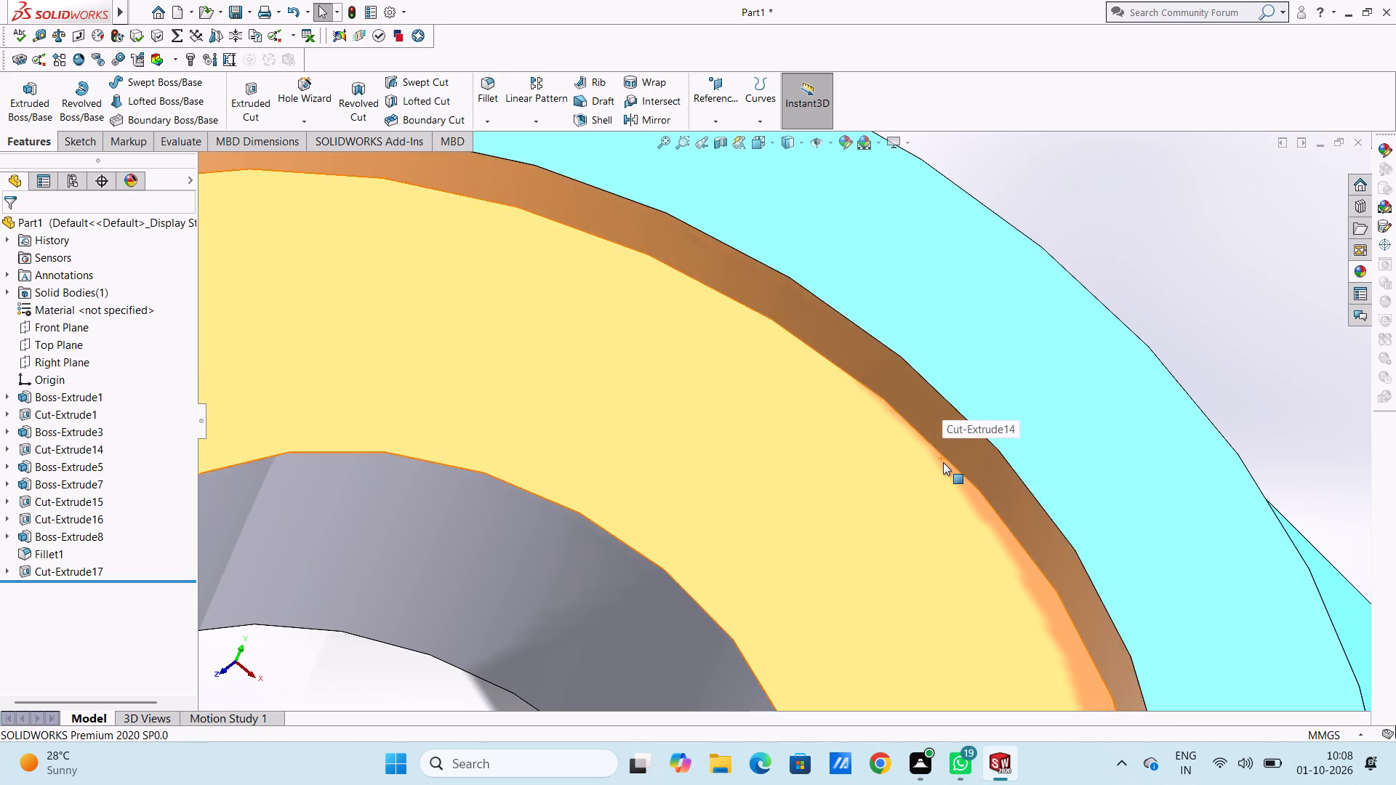
scroll(943, 462, up, 7)
middle_click(880, 515)
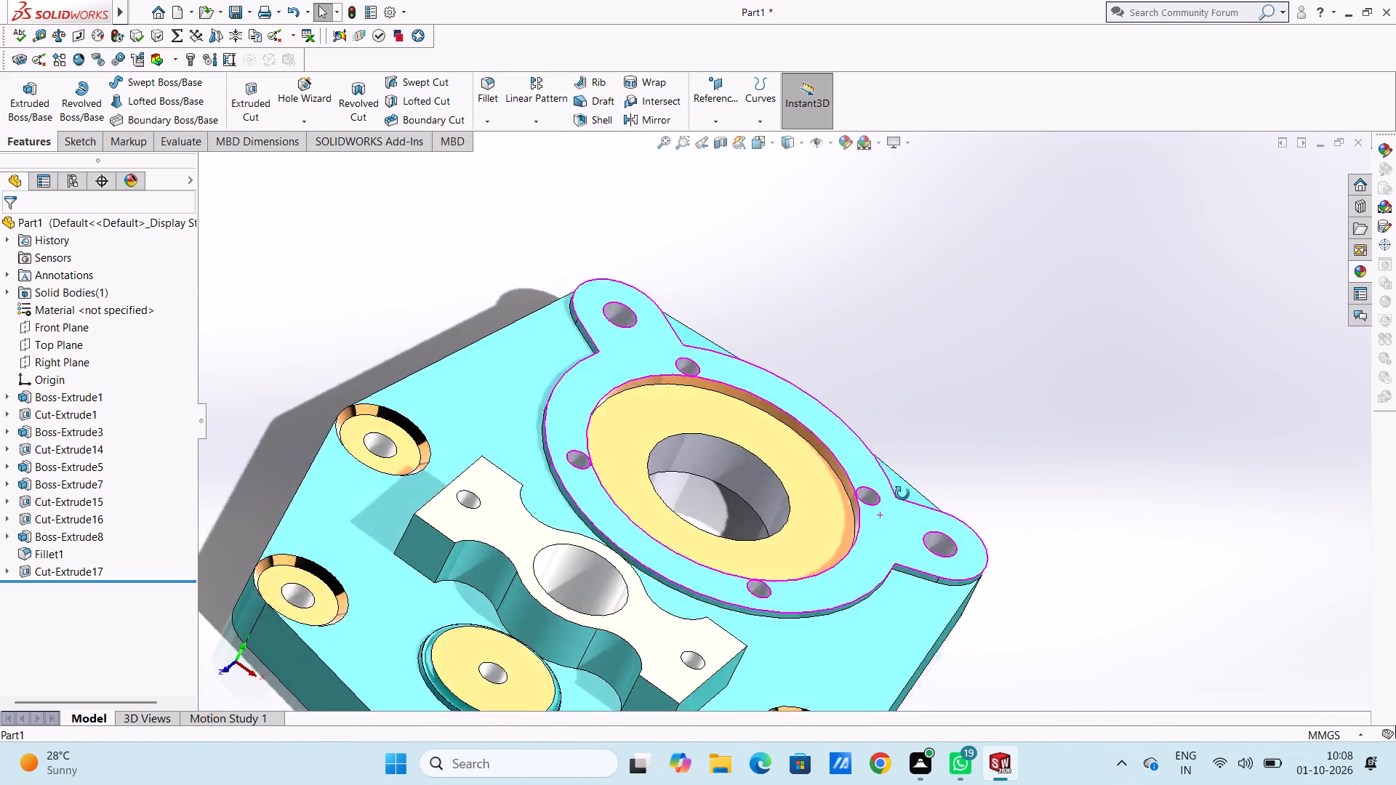
scroll(707, 376, down, 4)
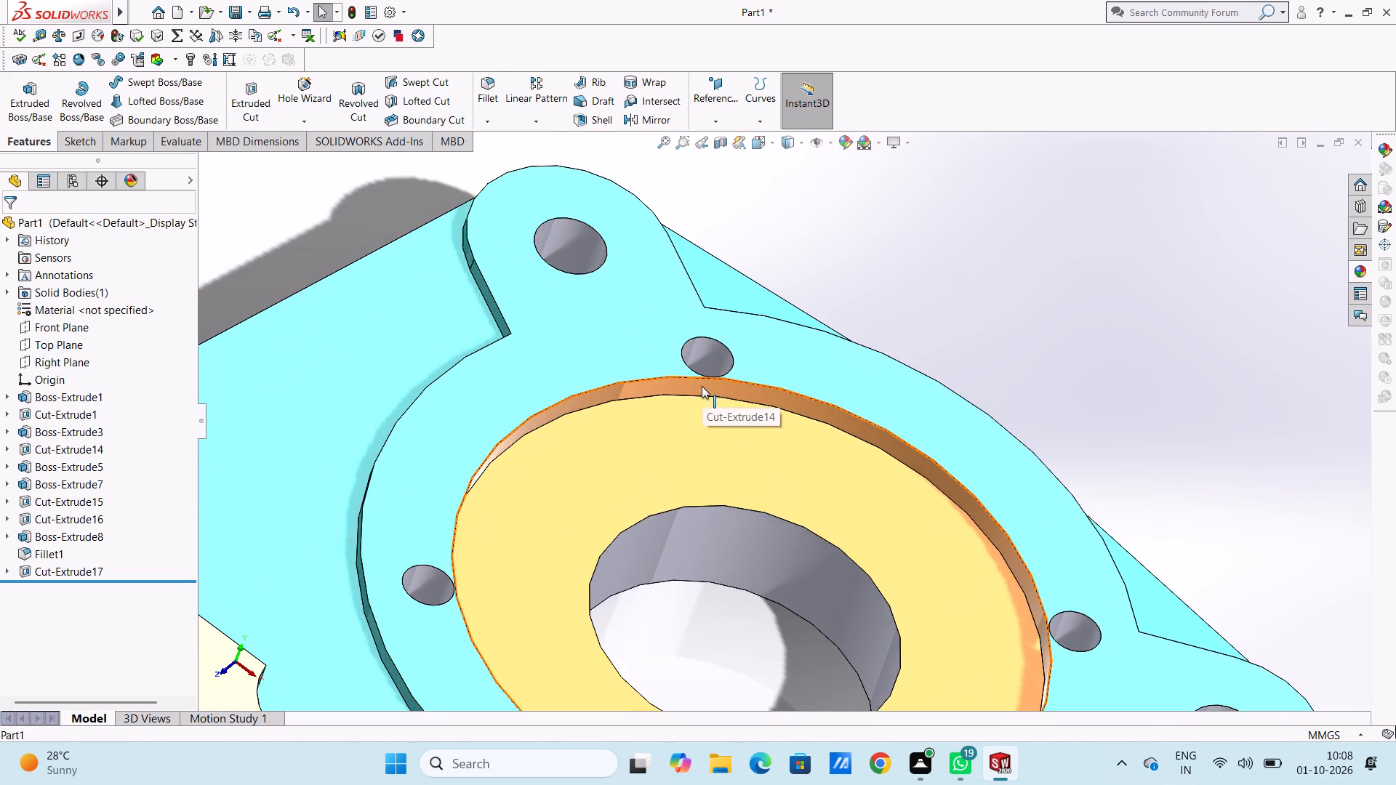
scroll(691, 328, down, 4)
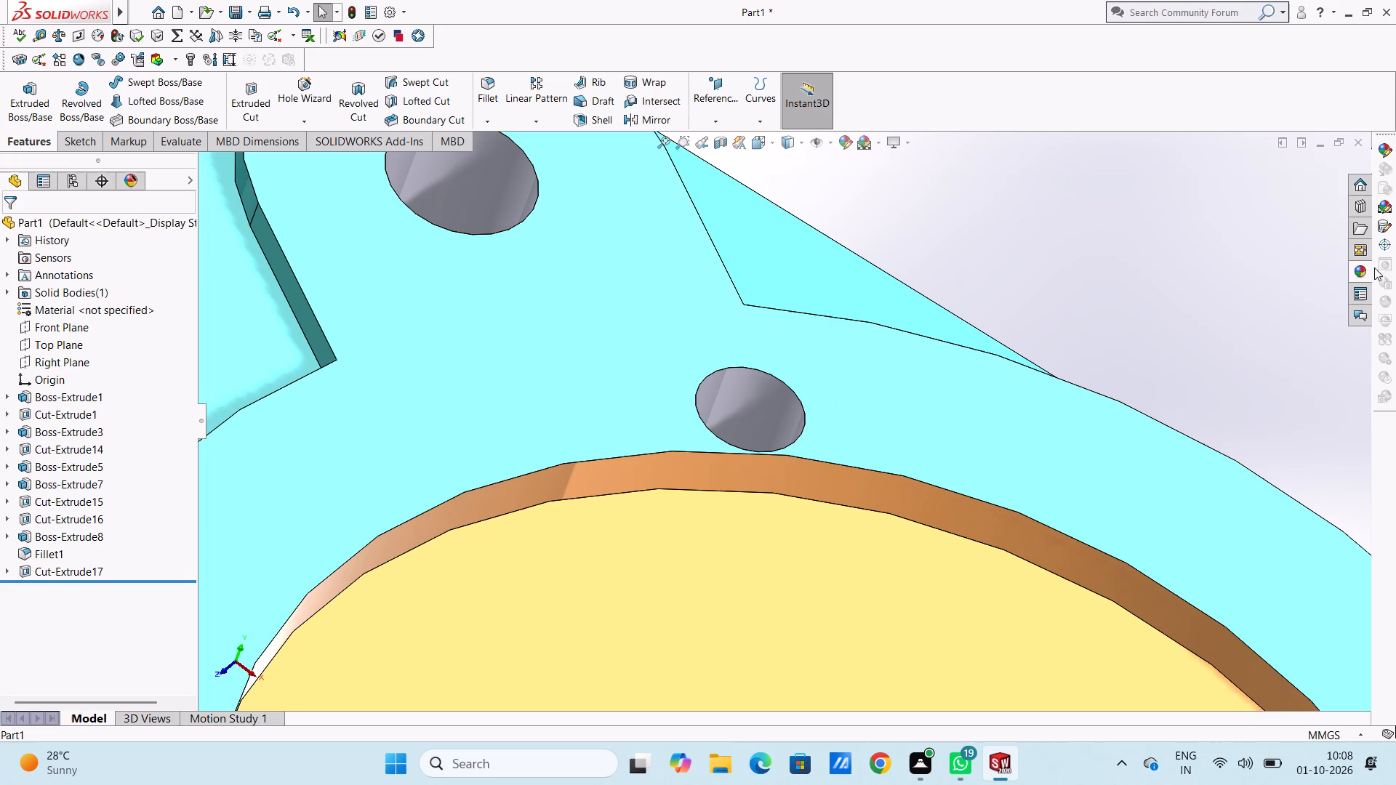
click(1353, 271)
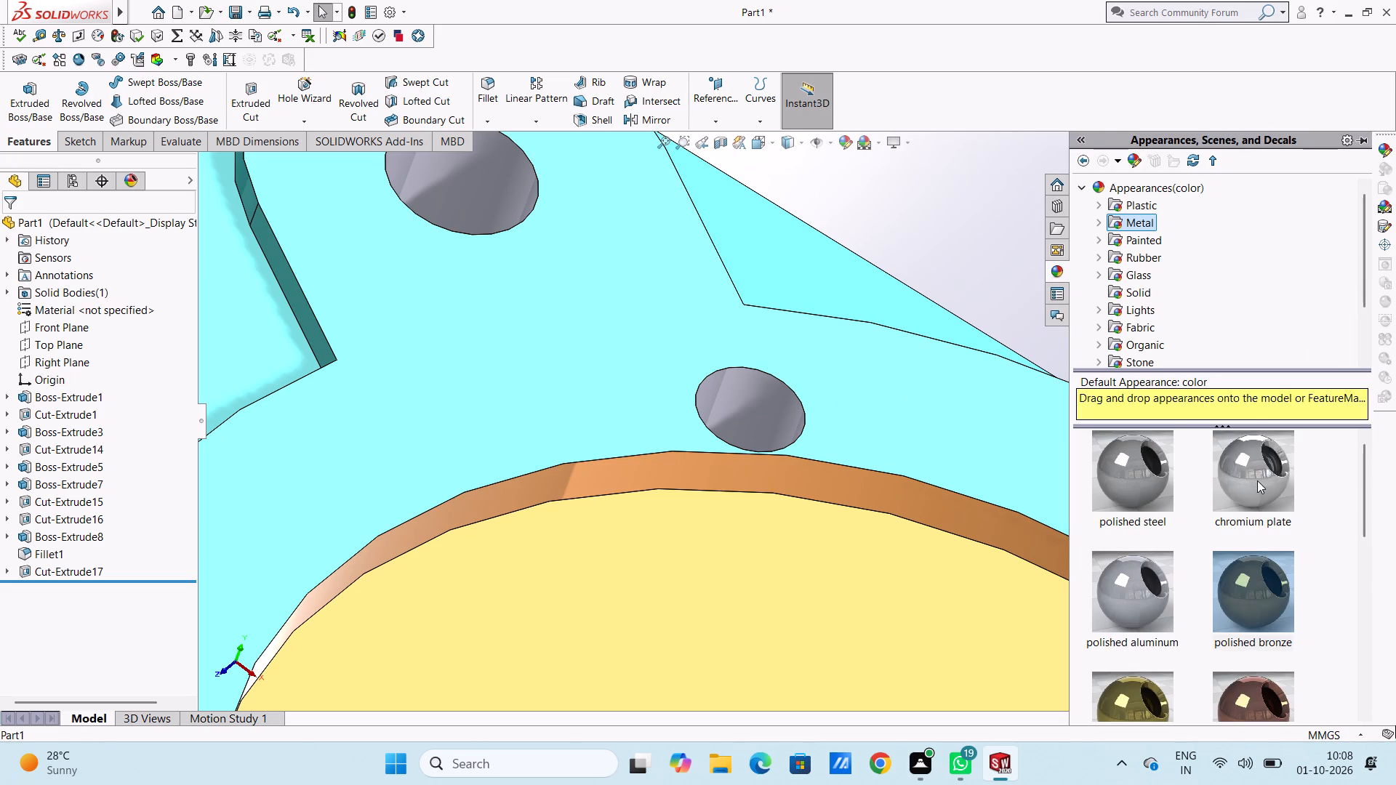
drag(1257, 480, 758, 411)
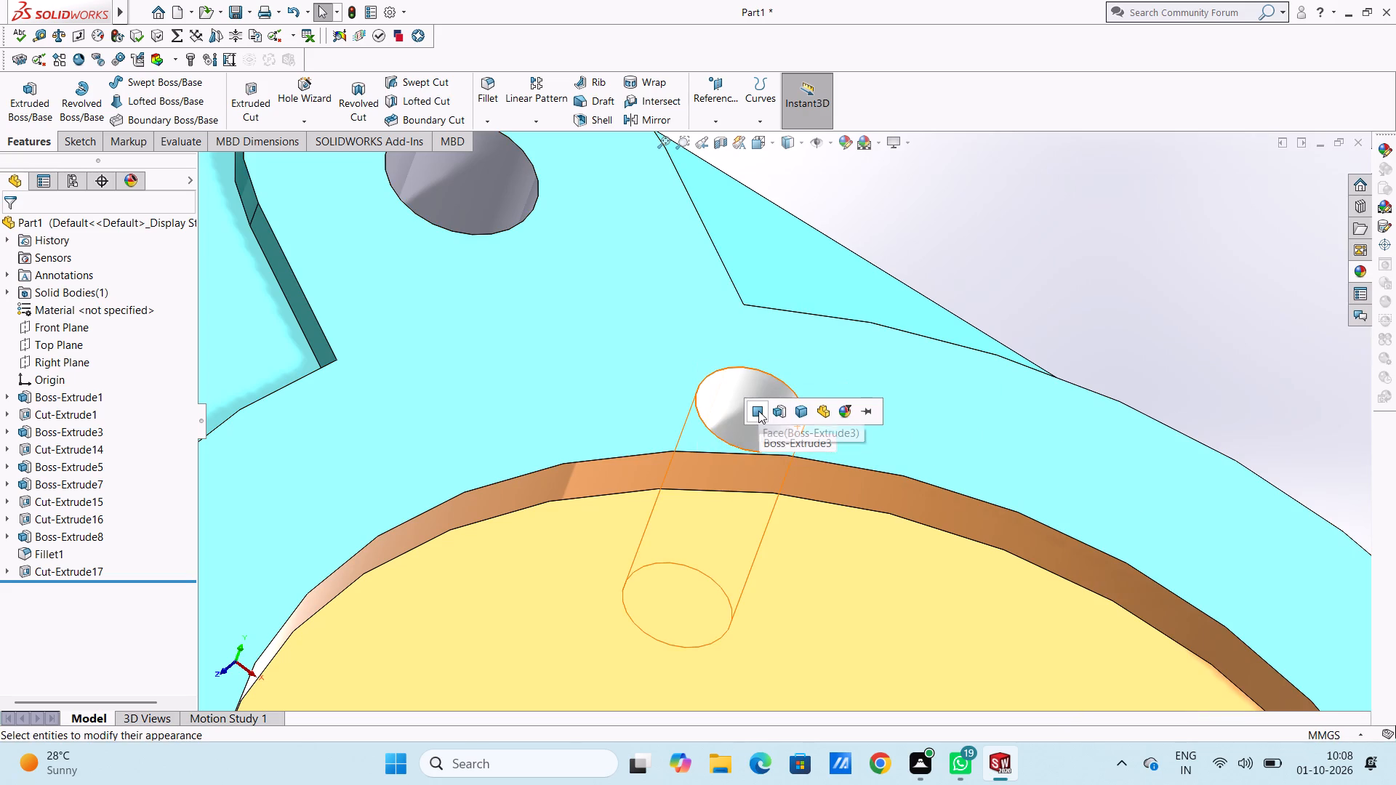
click(758, 411)
Apply the chromium plate appearance to the small hole in the boss's rim beside the right mounting ear.
scroll(836, 478, up, 9)
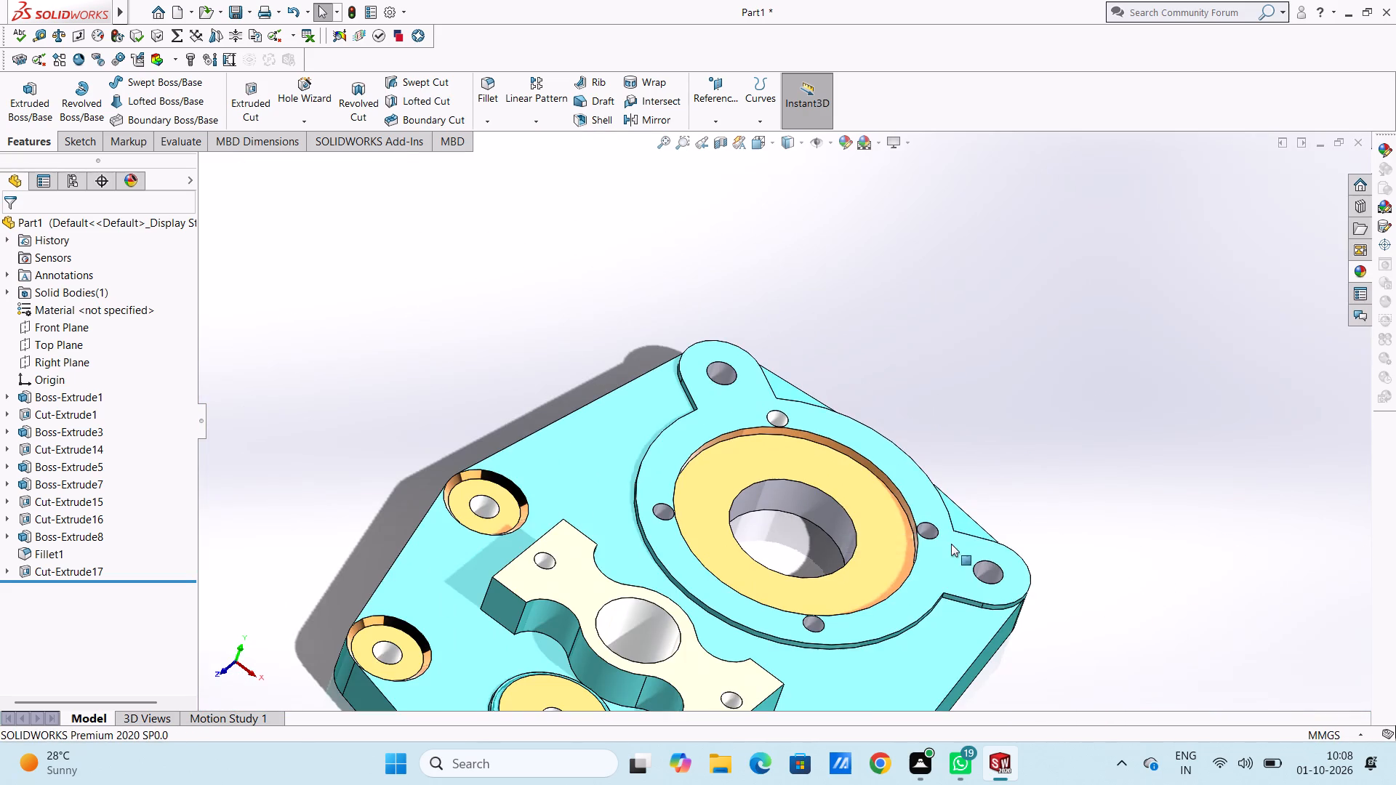
scroll(914, 566, down, 5)
scroll(869, 430, down, 5)
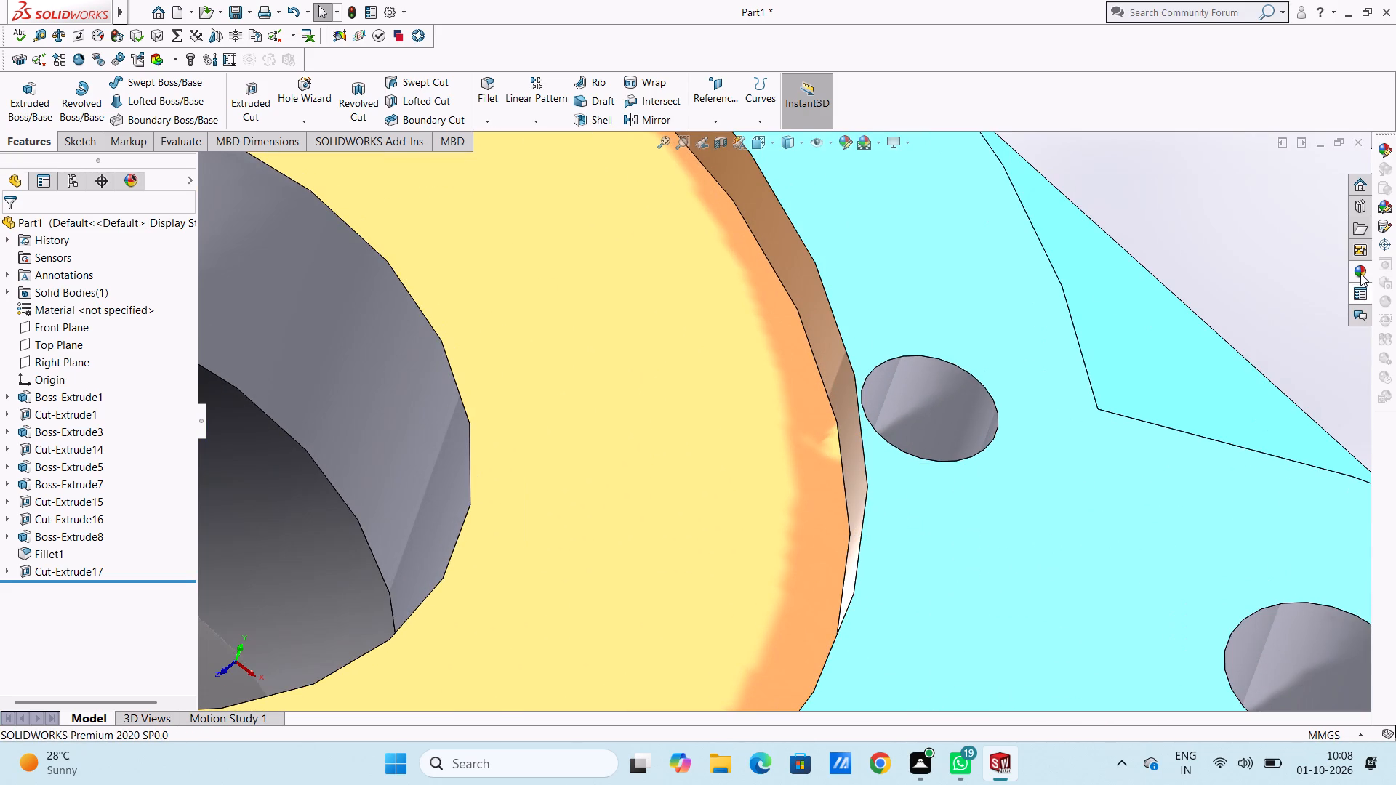
click(1360, 273)
drag(1256, 477, 961, 393)
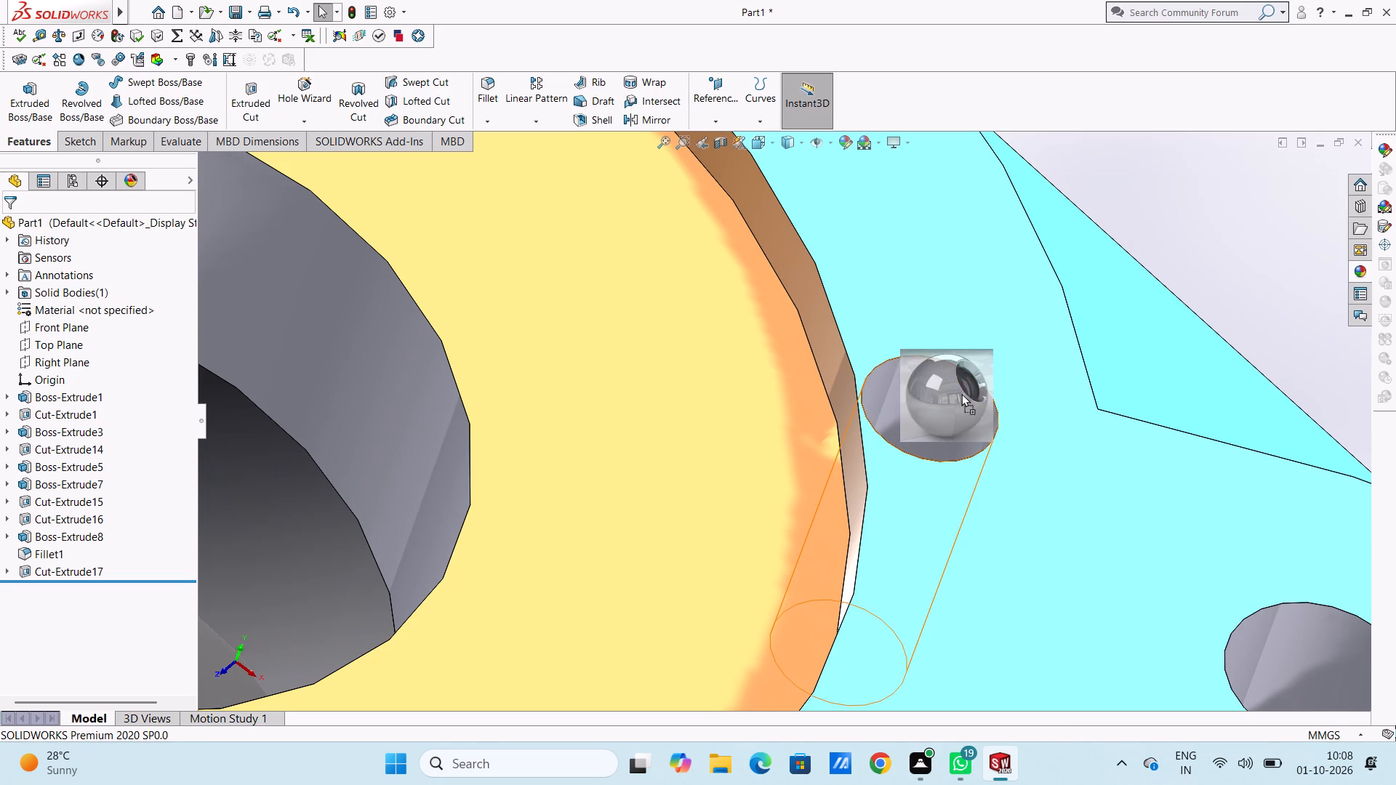
drag(961, 393, 961, 394)
click(961, 394)
Apply the chromium plate appearance to the larger hole in the circular boss's right mounting ear.
scroll(960, 395, up, 10)
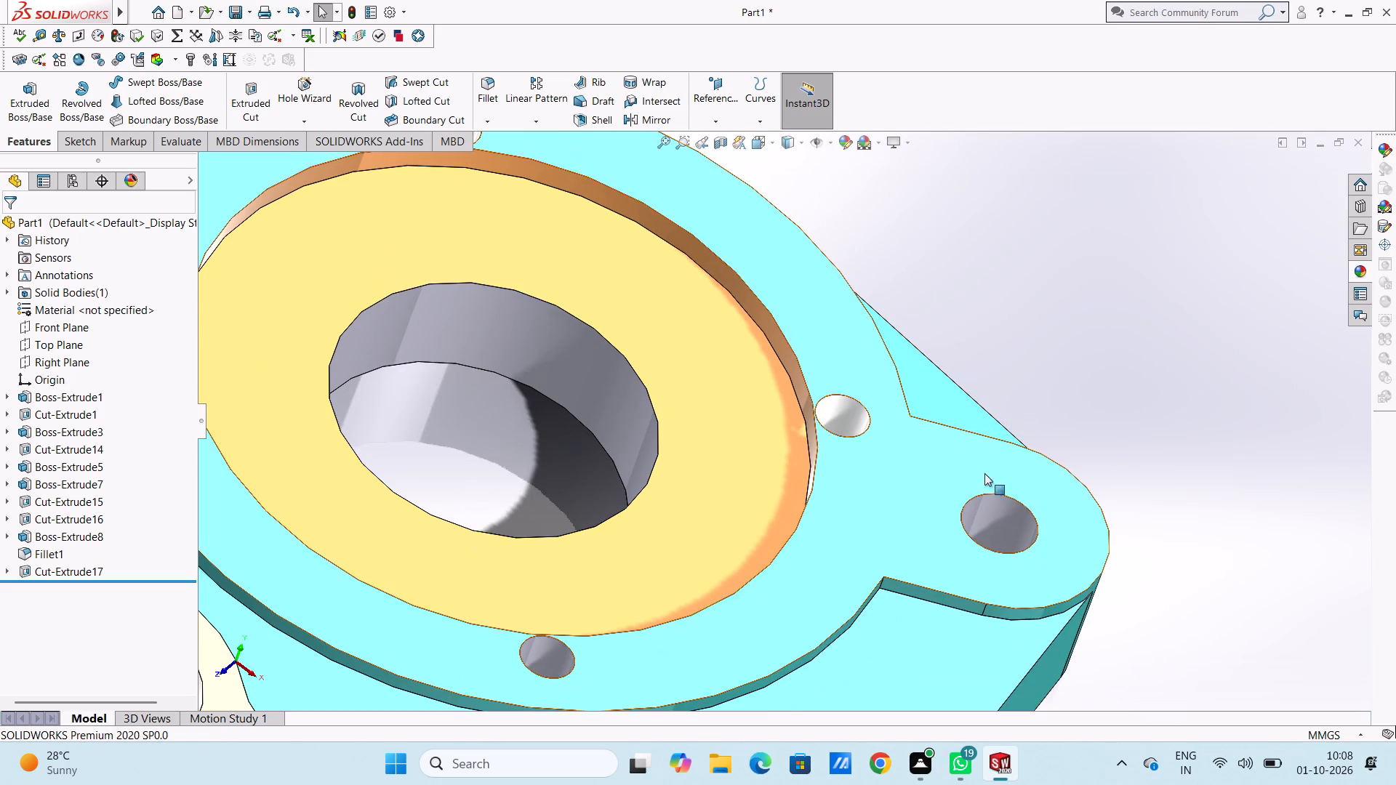
click(1363, 269)
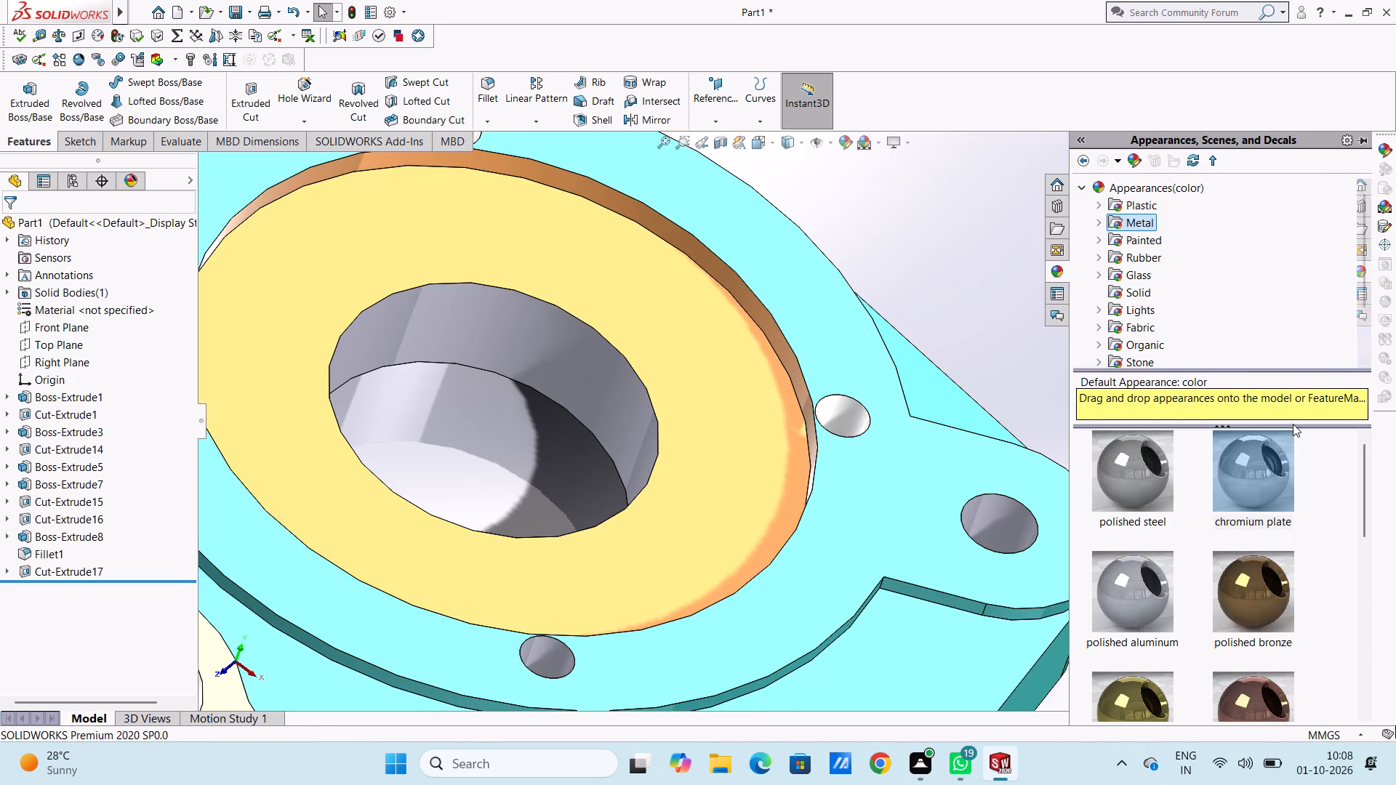
drag(1277, 462, 1032, 508)
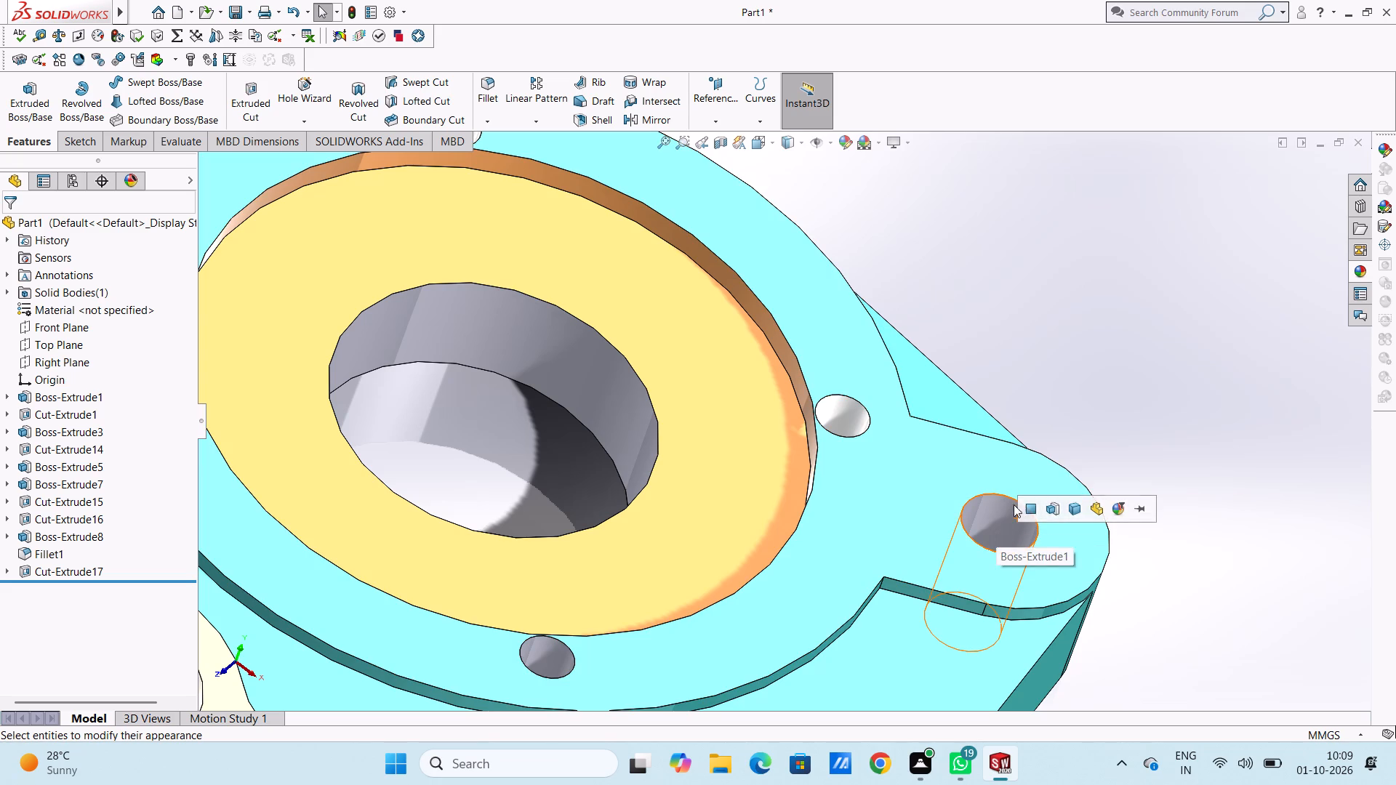
scroll(1056, 543, down, 5)
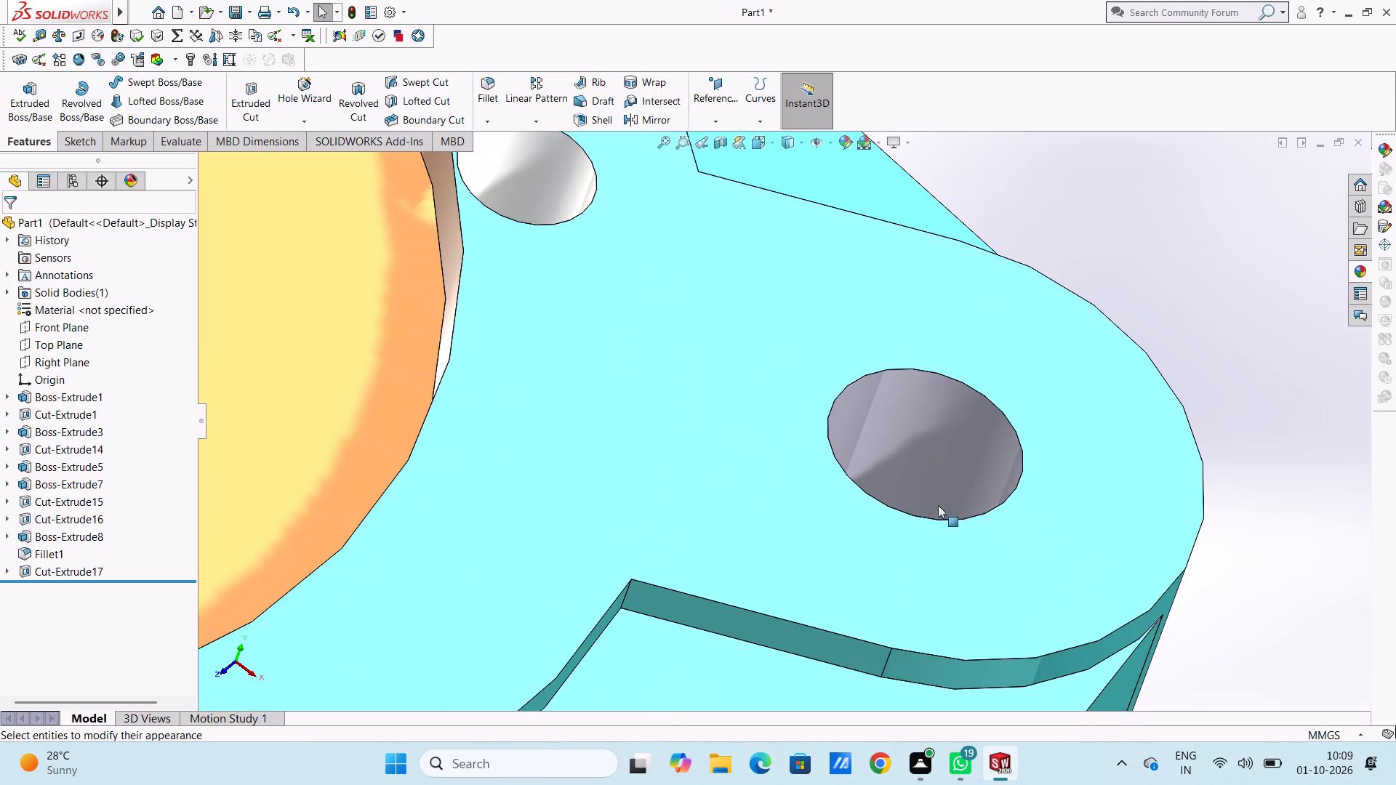
click(1366, 266)
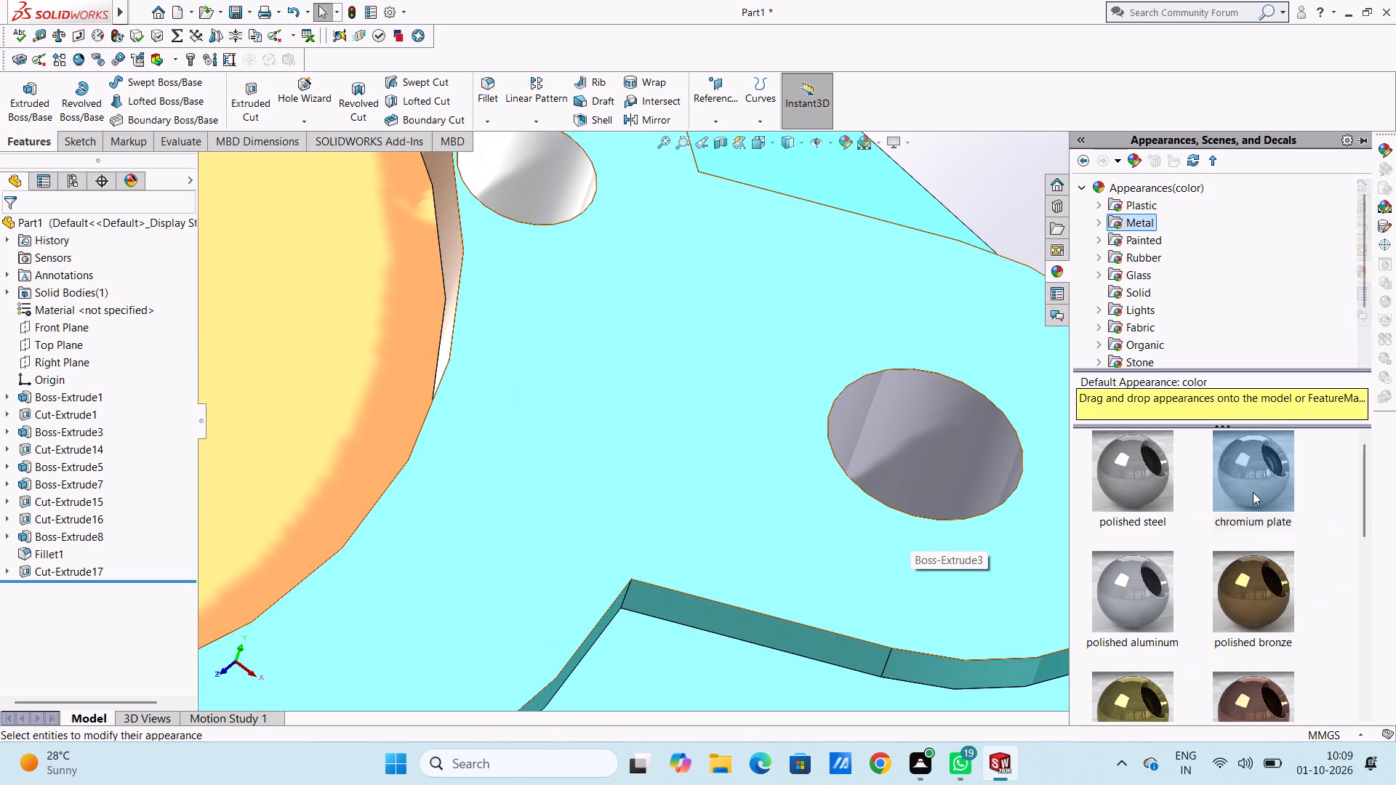
drag(1274, 465, 962, 461)
click(961, 459)
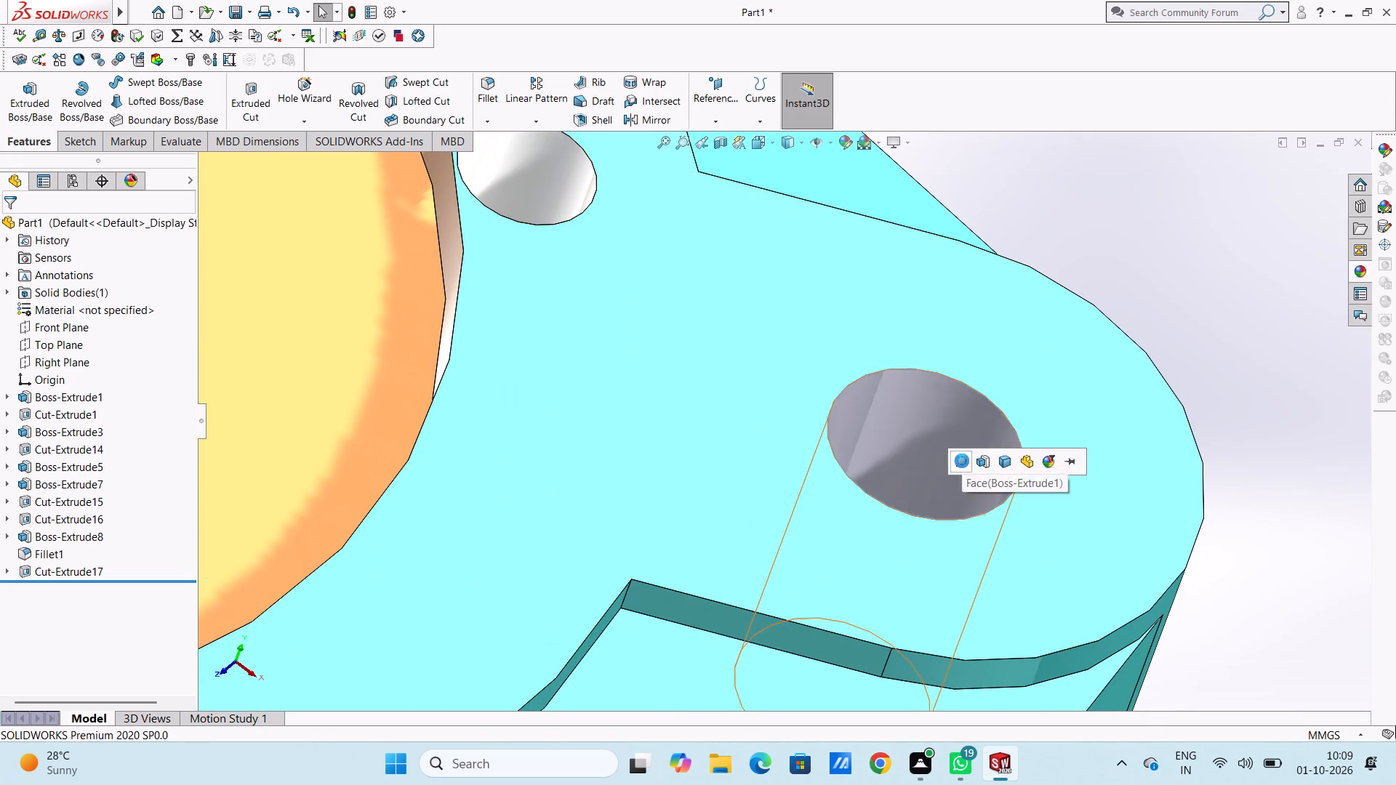
Apply the chromium plate appearance to the lower small hole in the circular boss's rim.
scroll(961, 460, up, 10)
scroll(571, 480, down, 5)
scroll(709, 454, down, 4)
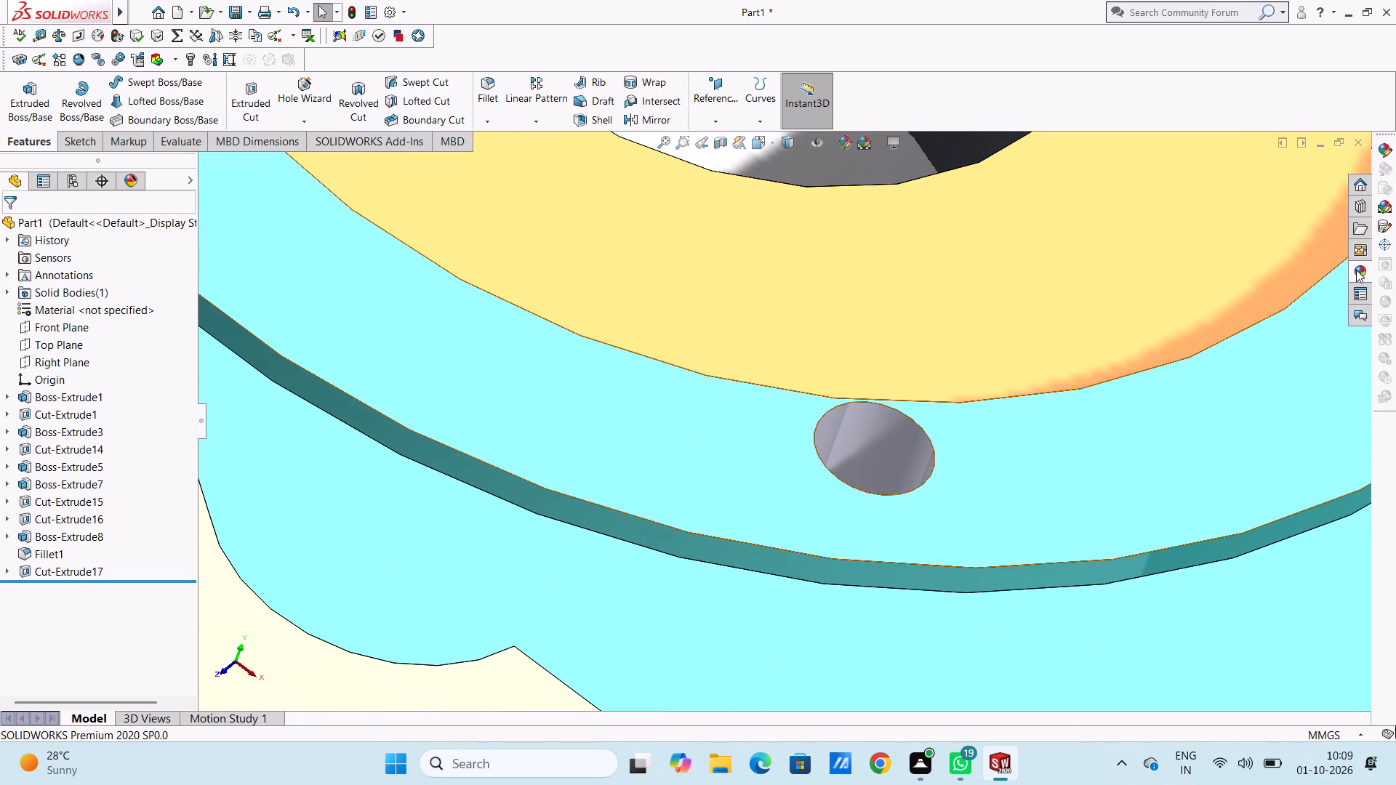
click(1356, 270)
scroll(879, 446, down, 4)
drag(1275, 479, 1274, 477)
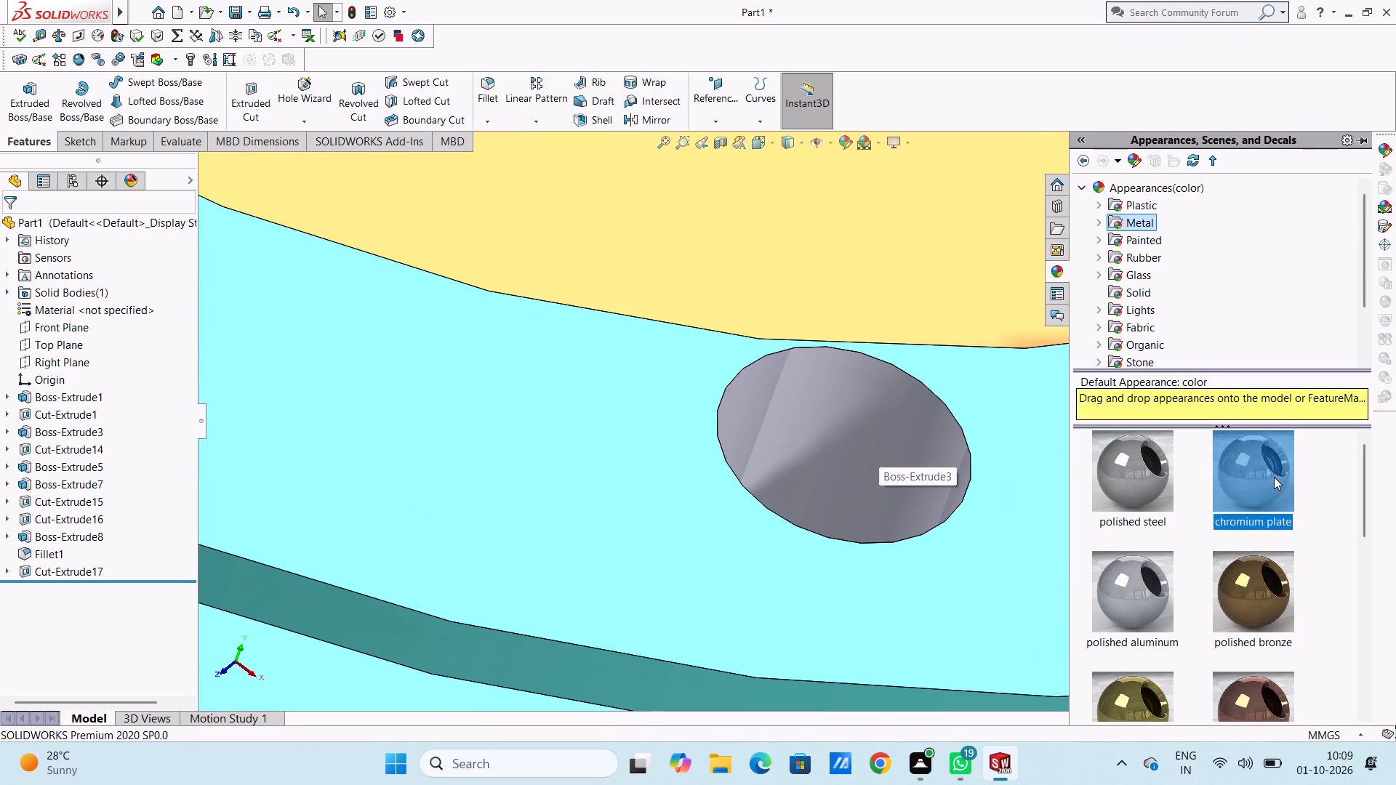
drag(1274, 477, 908, 424)
click(906, 424)
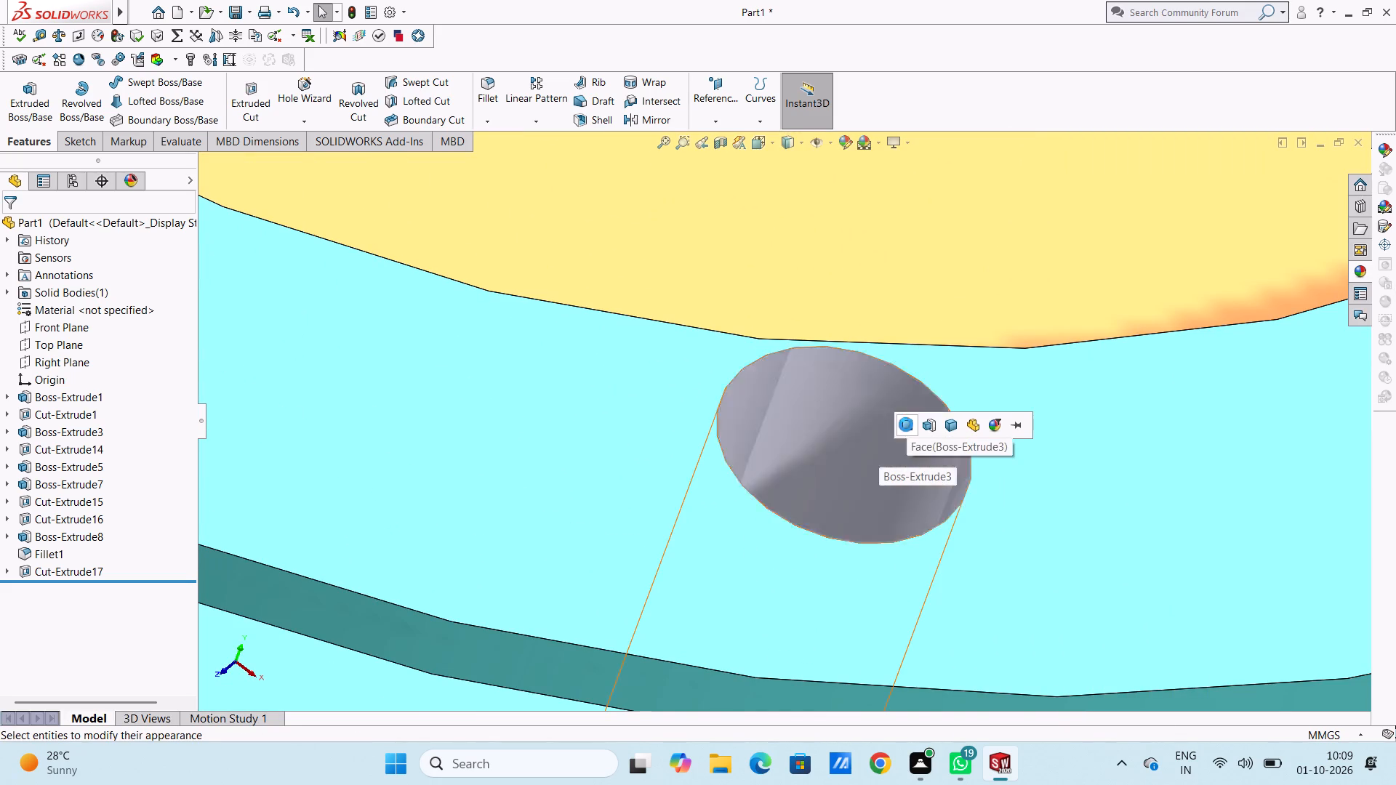
Apply the chromium plate appearance to the left small hole in the circular boss's rim.
scroll(897, 406, up, 10)
scroll(795, 313, up, 5)
scroll(617, 286, down, 3)
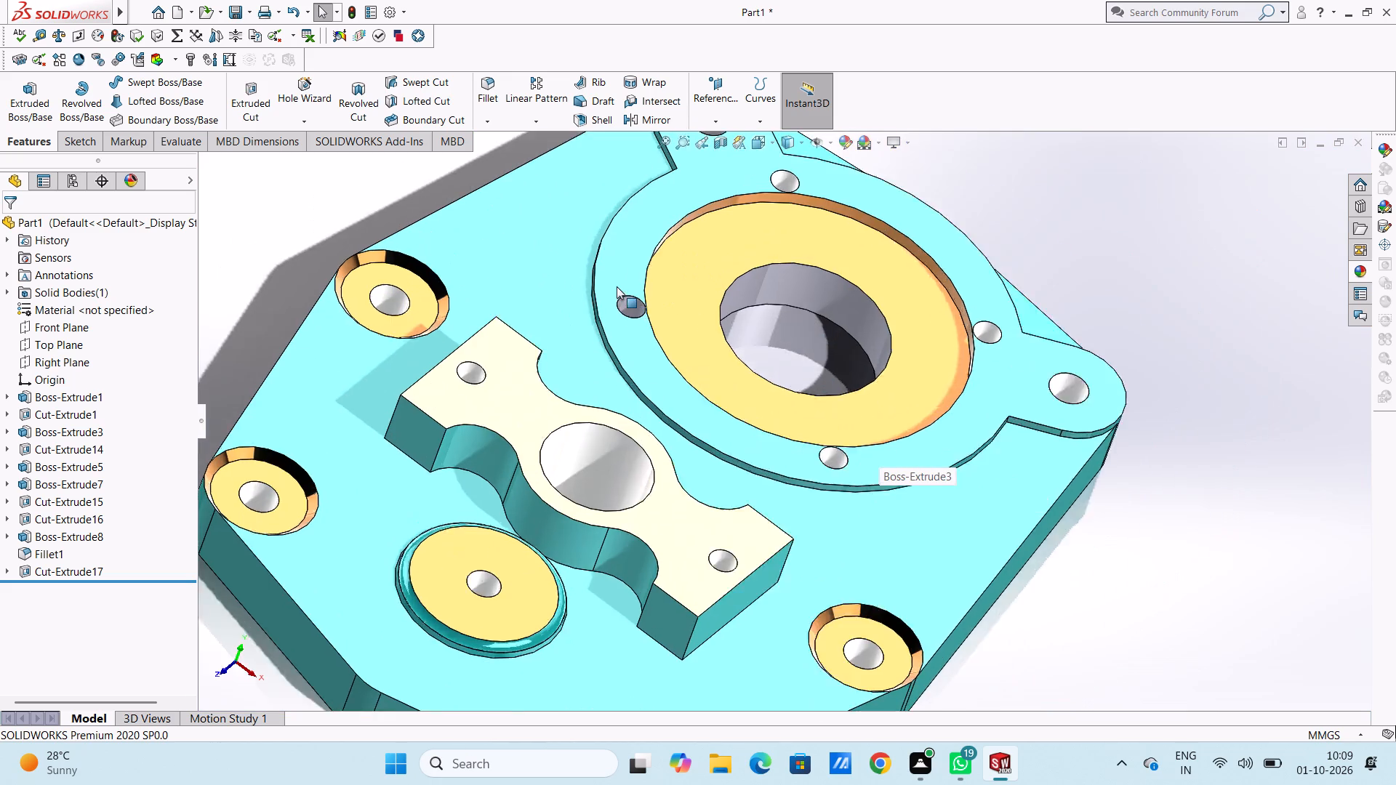
scroll(617, 286, down, 7)
click(1359, 270)
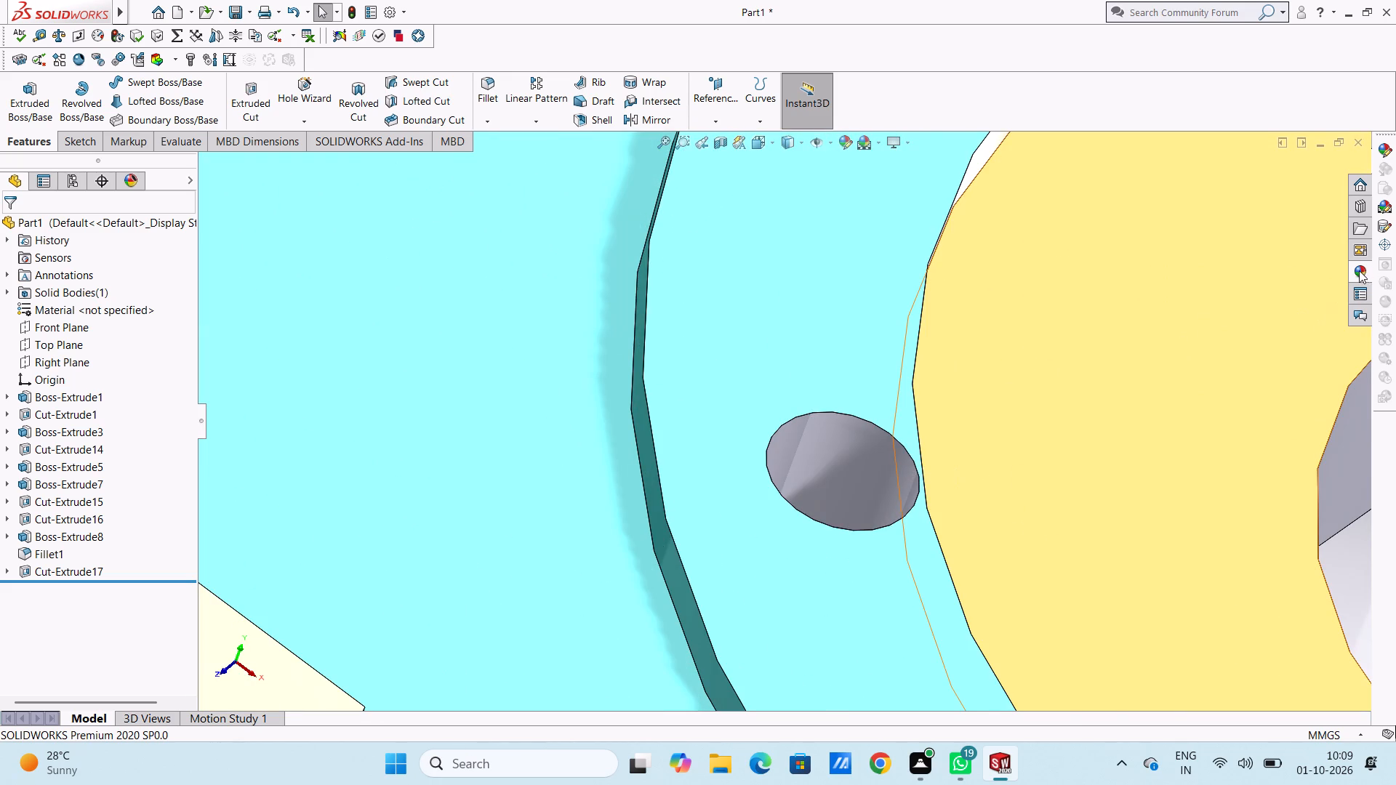
drag(1279, 490, 894, 487)
click(894, 487)
Apply the chromium plate appearance to the wall of the large central bore in the circular boss.
scroll(1085, 495, up, 5)
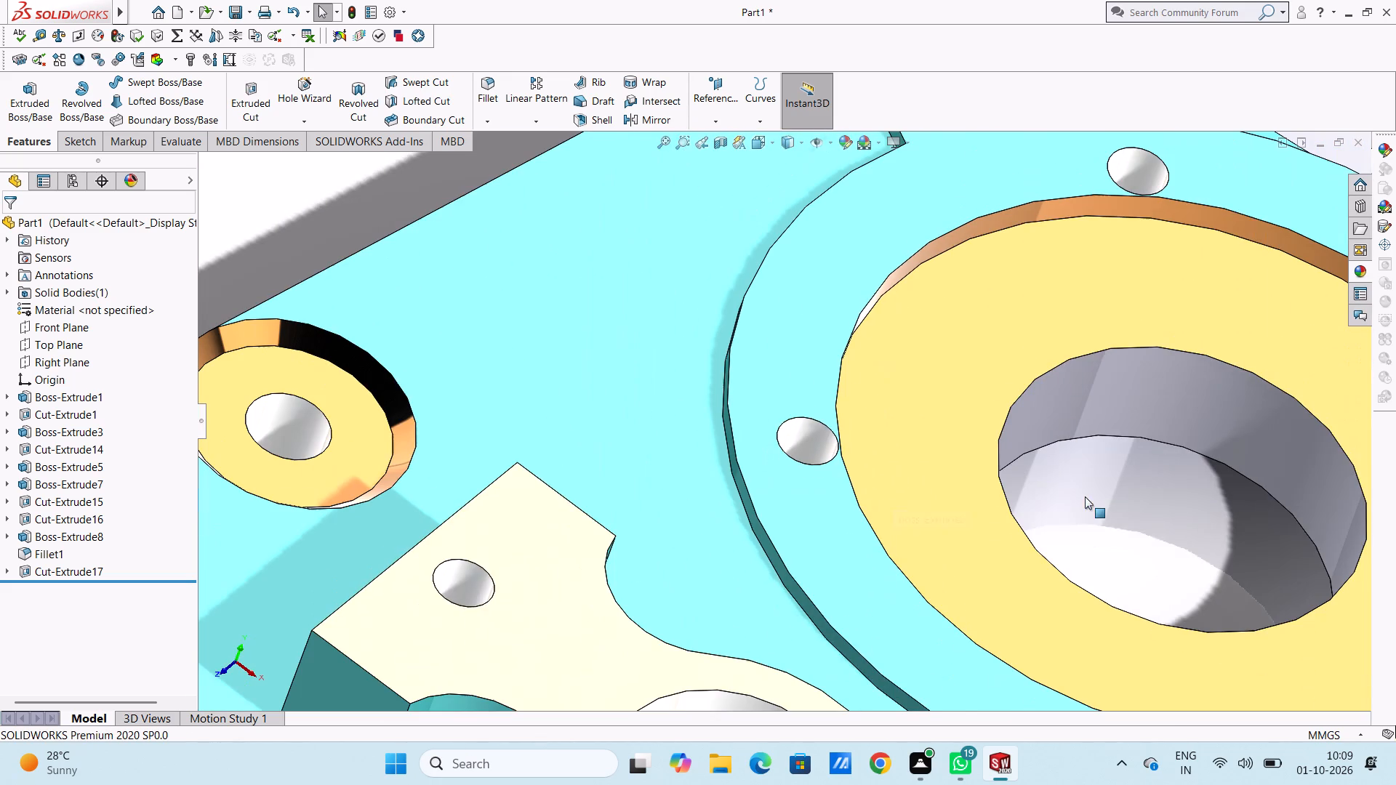
click(1362, 271)
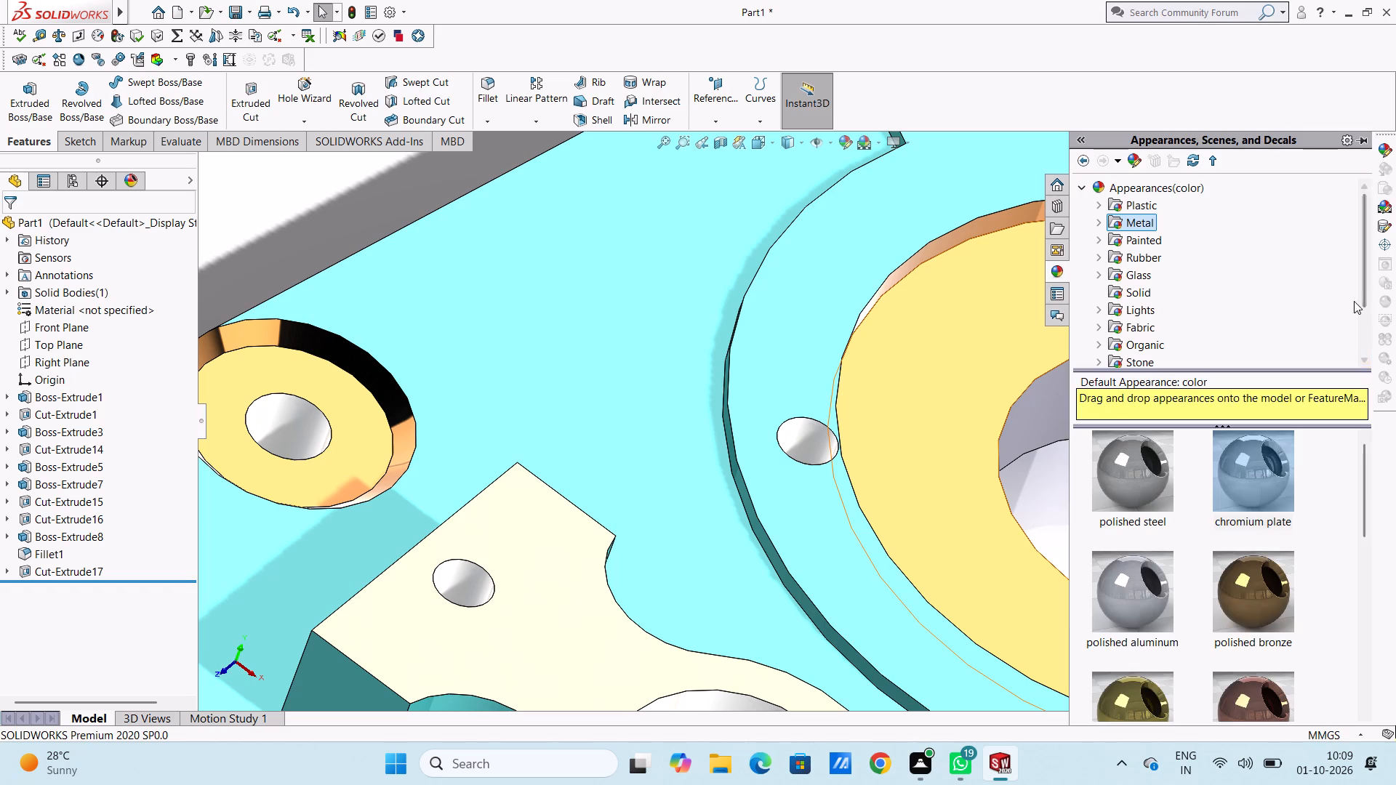
drag(1268, 462, 1131, 467)
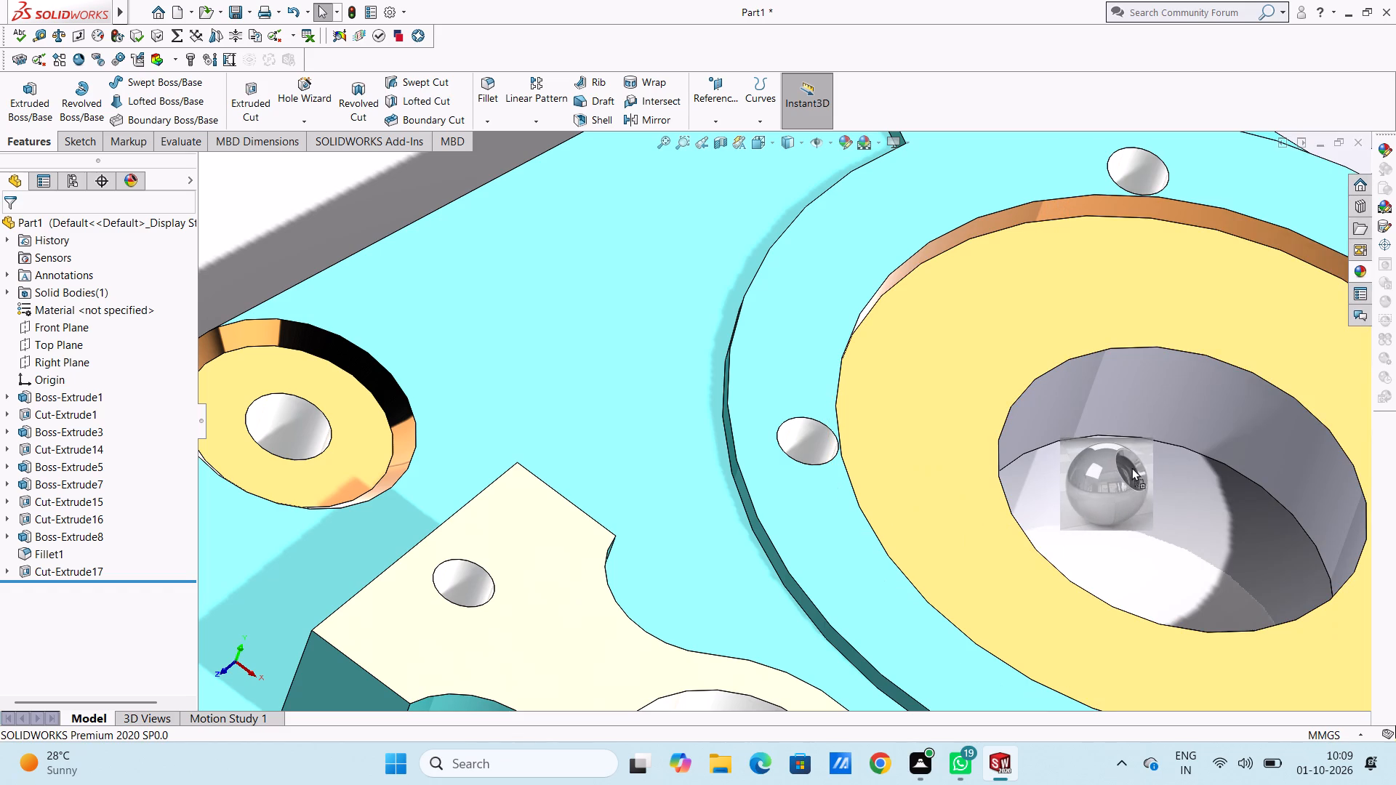
drag(1131, 467, 1264, 541)
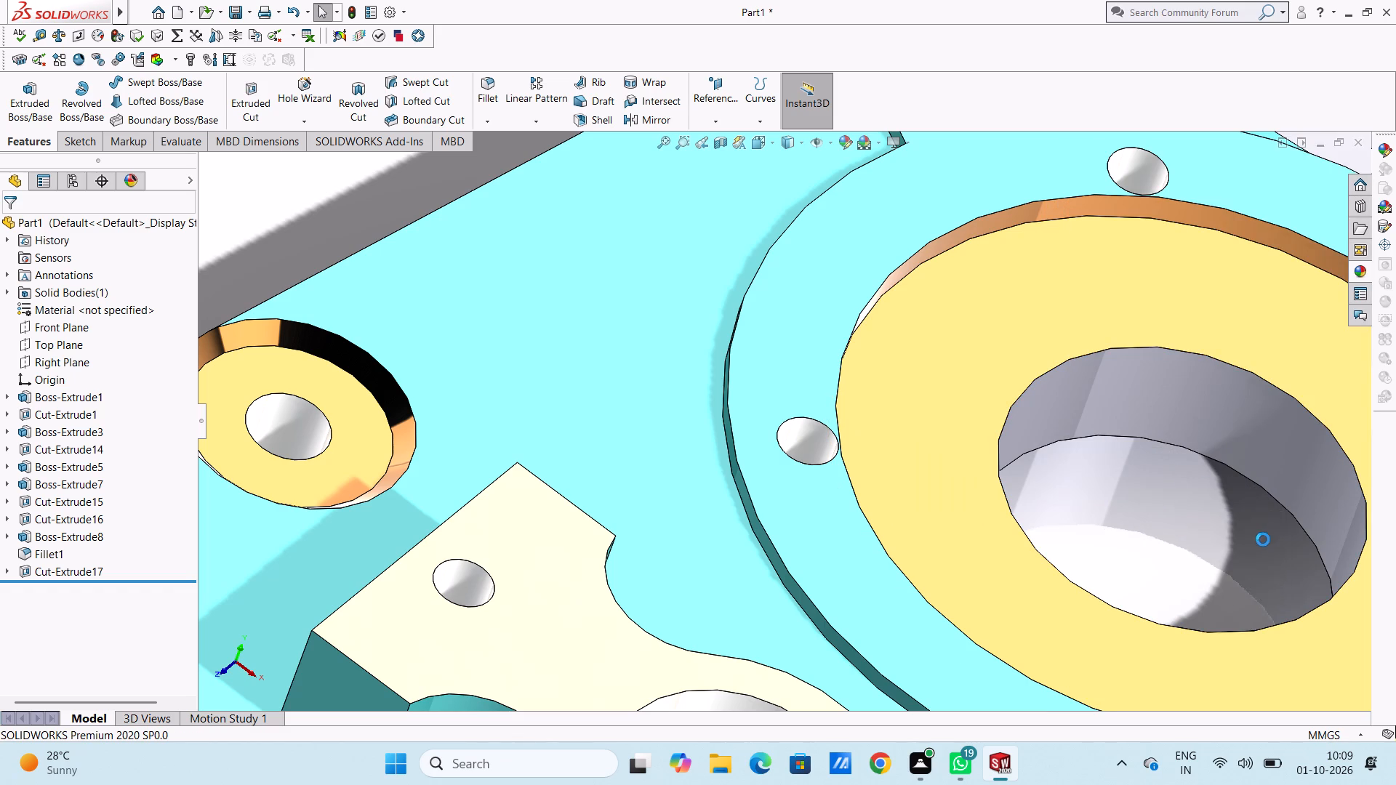
click(1240, 504)
Apply the chromium plate appearance to the larger hole in the circular boss's upper mounting ear.
scroll(1238, 502, up, 2)
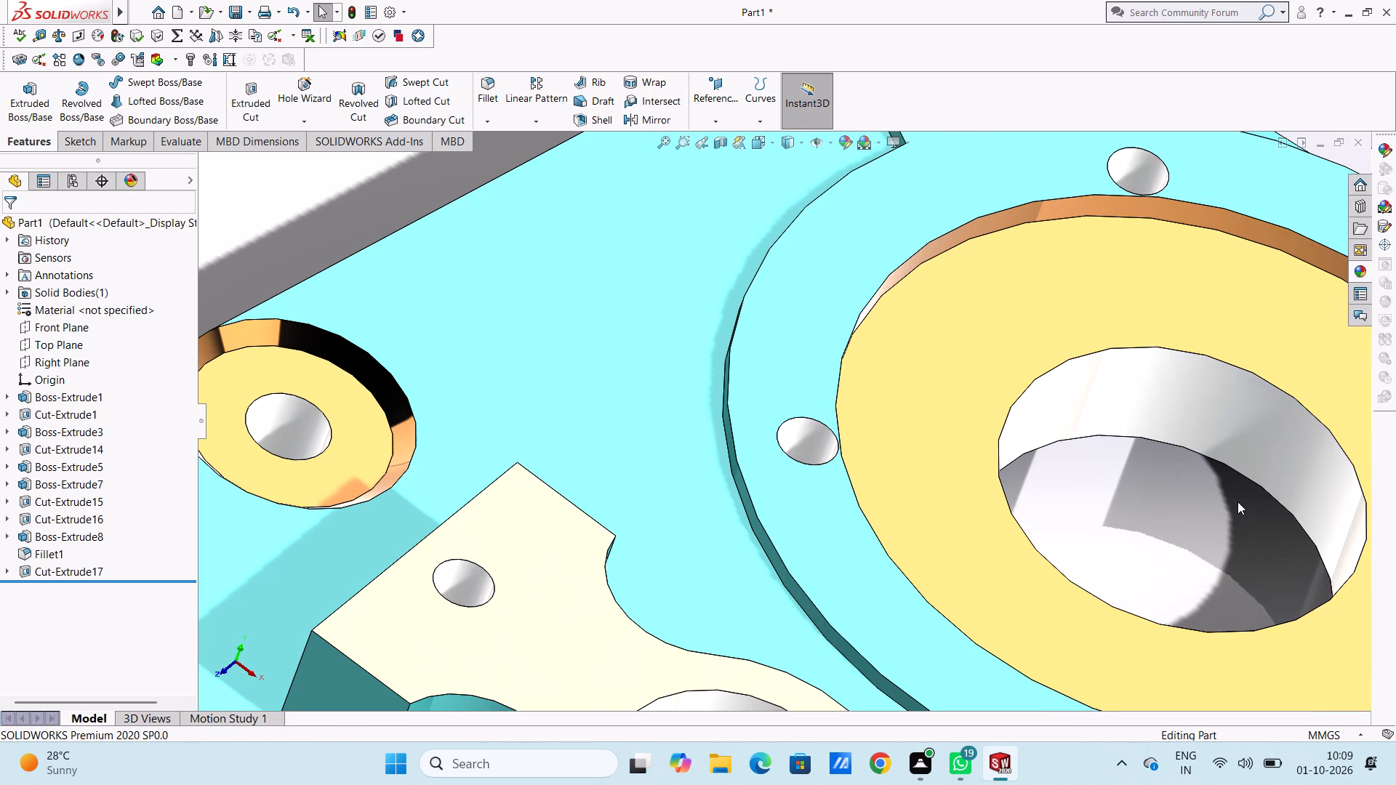
scroll(1237, 502, up, 2)
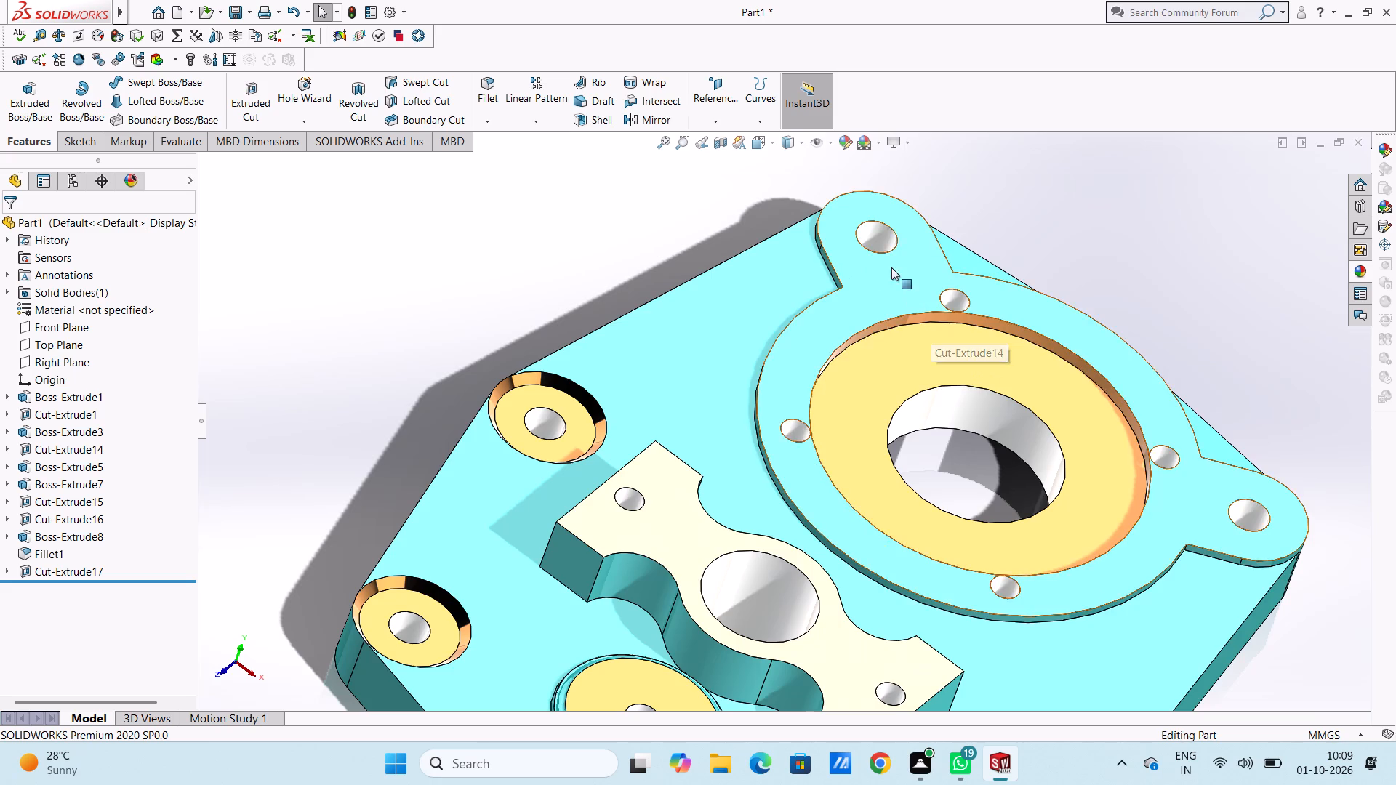
scroll(891, 225, down, 5)
scroll(751, 342, down, 5)
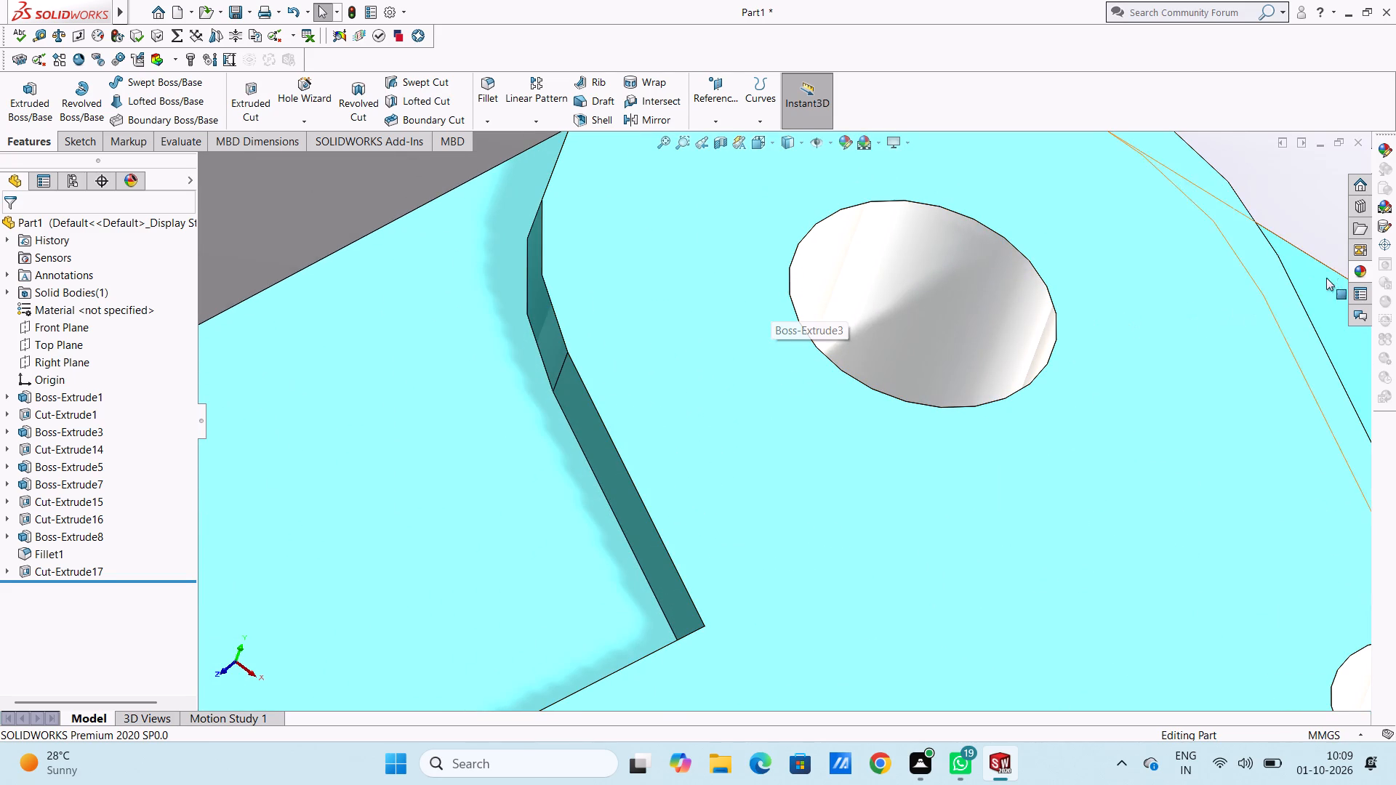
click(1357, 275)
drag(1263, 489, 986, 299)
click(980, 303)
Apply the polished bronze appearance to the underside central pocket's floor face around the small hole.
scroll(980, 320, up, 11)
scroll(963, 385, up, 5)
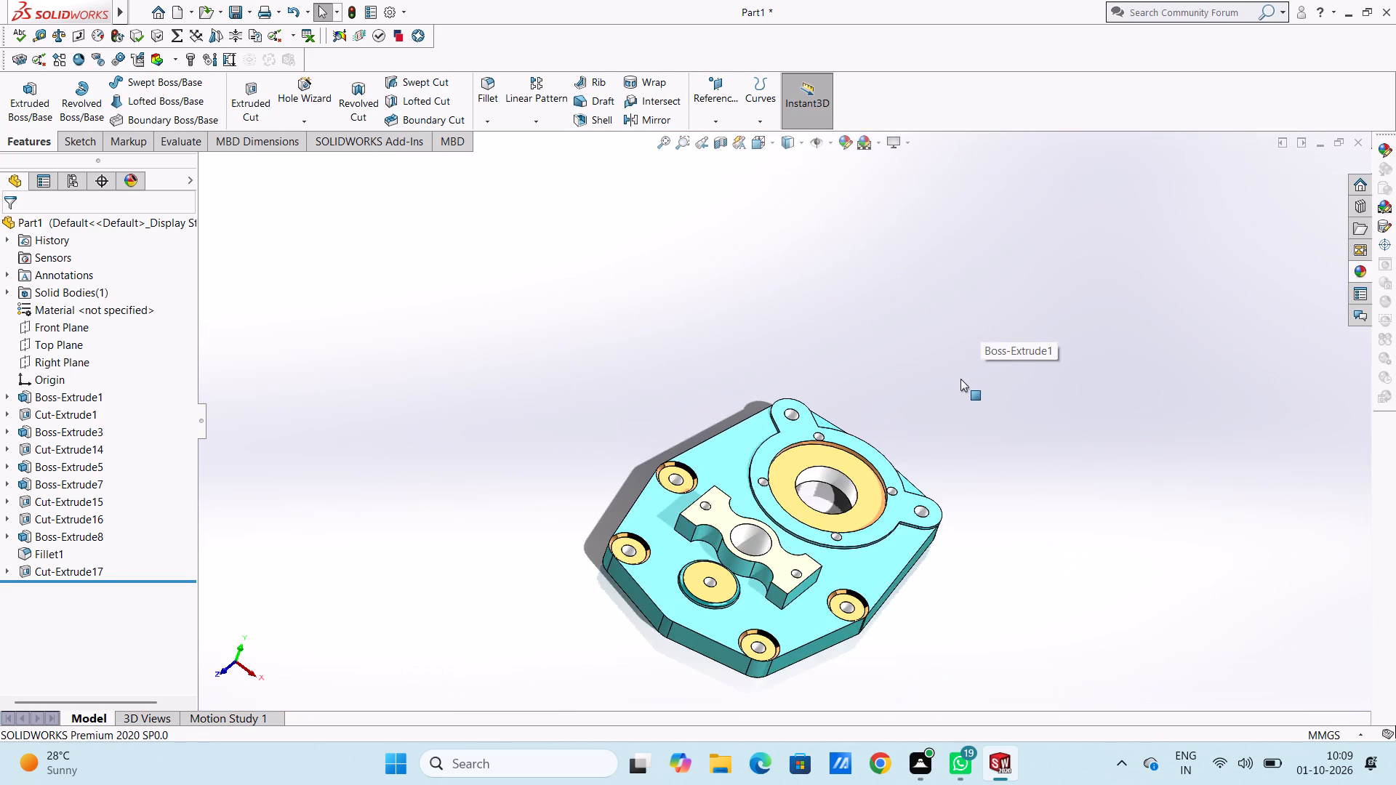
middle_drag(963, 380, 979, 406)
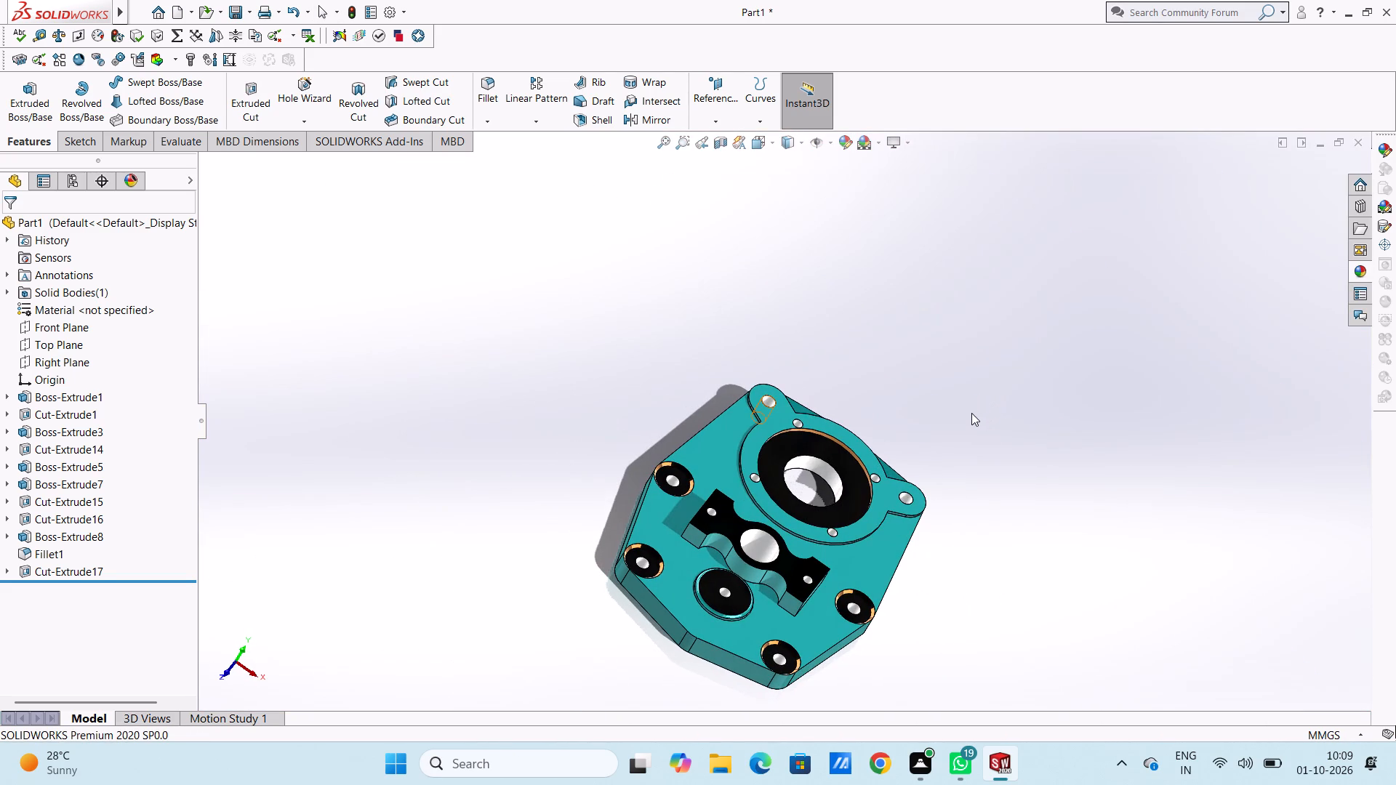
key(Escape)
key(ctrl+7)
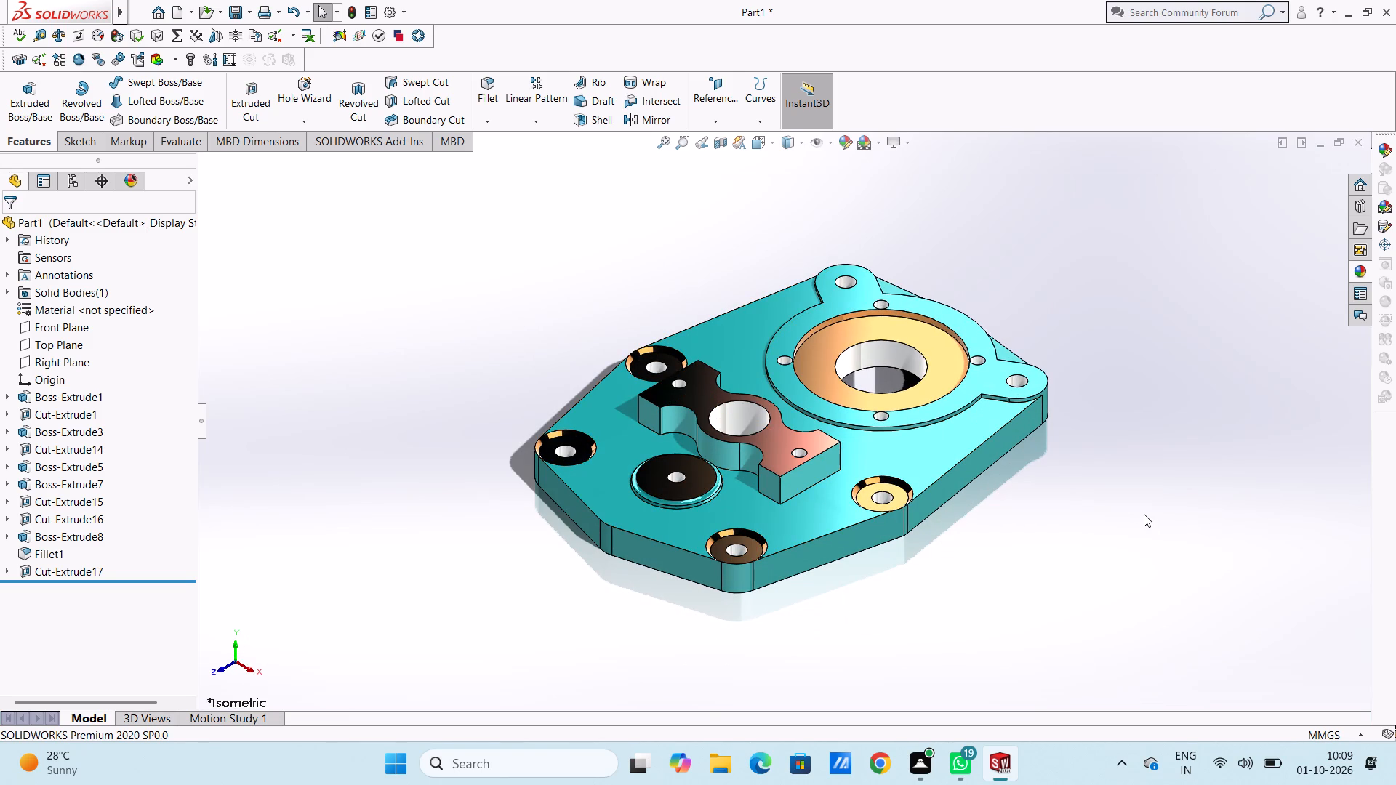
key(ctrl+6)
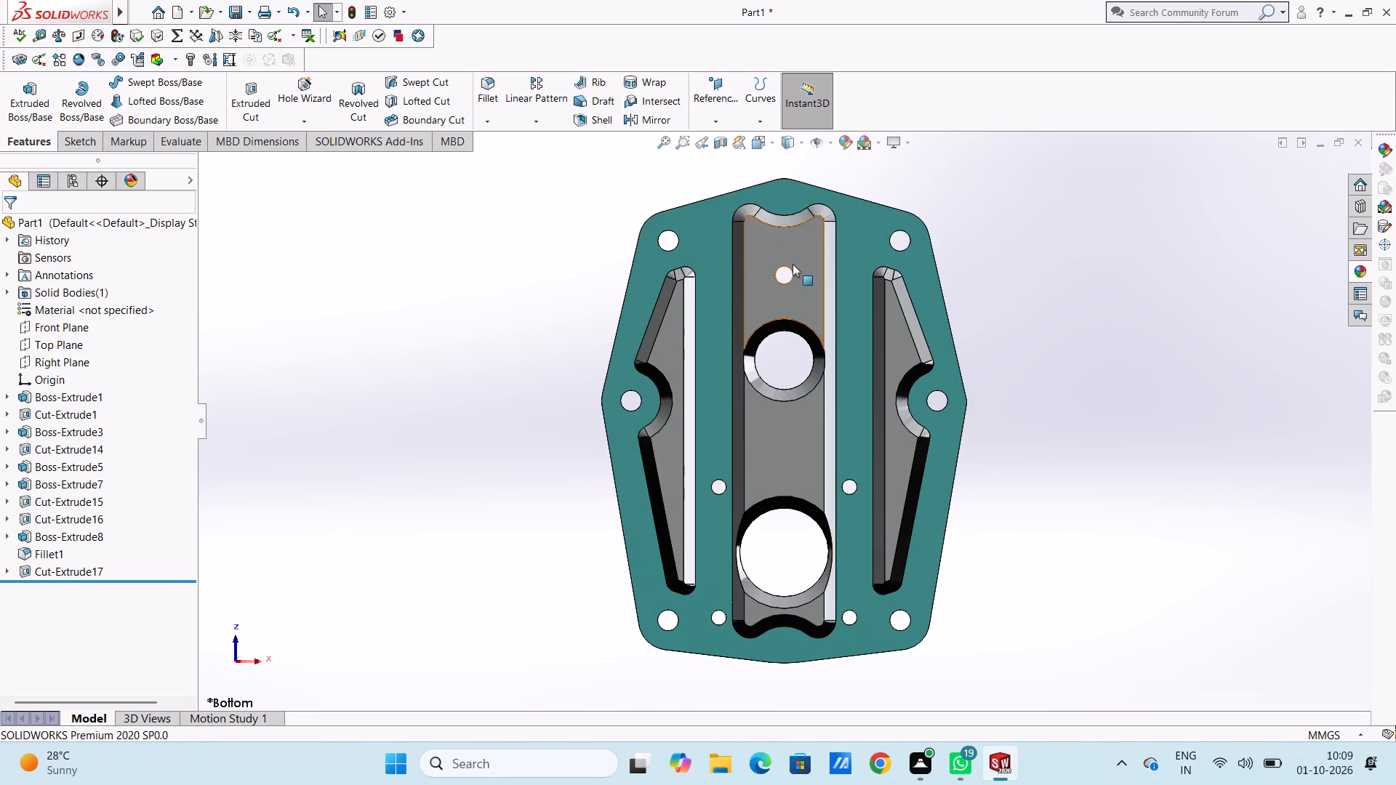
scroll(792, 274, down, 2)
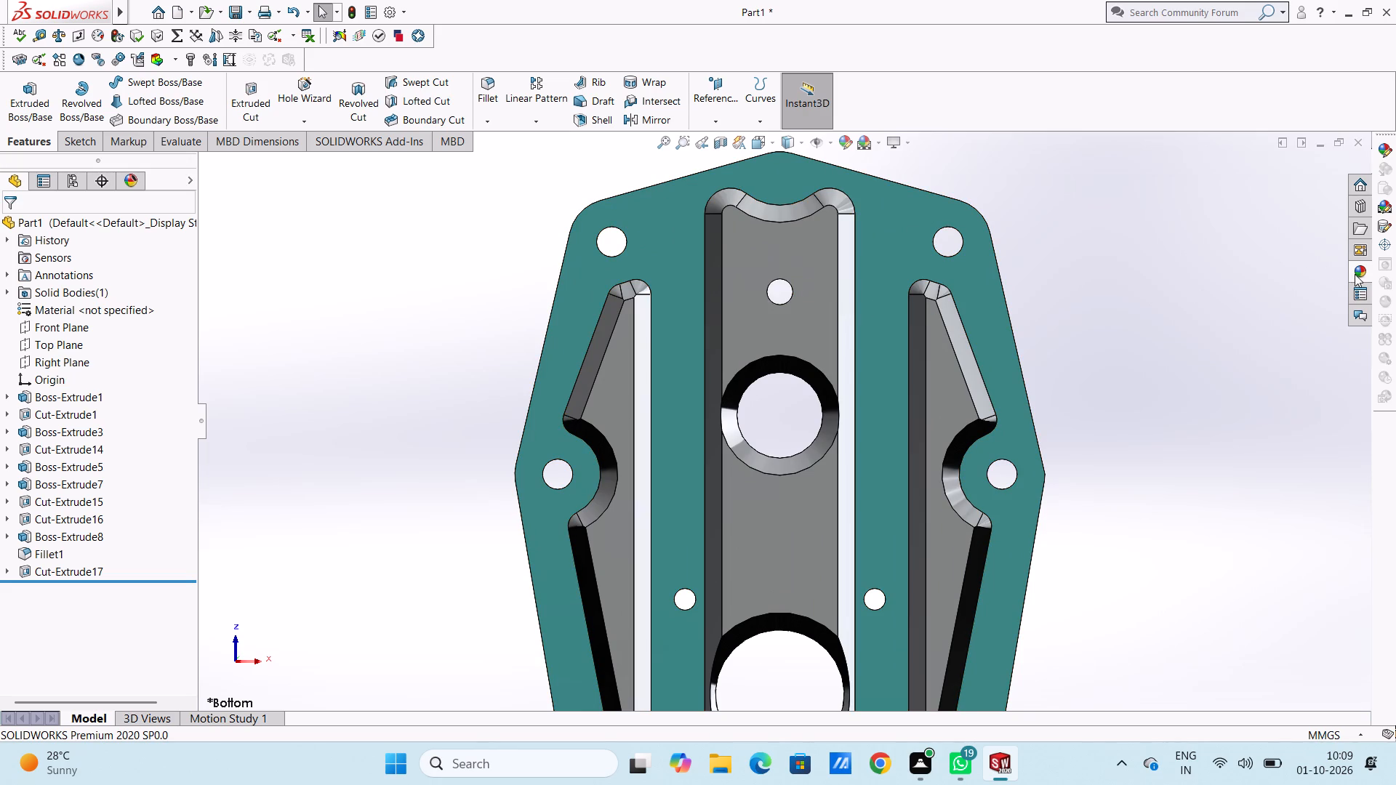
click(1356, 274)
drag(1268, 582, 821, 271)
click(818, 271)
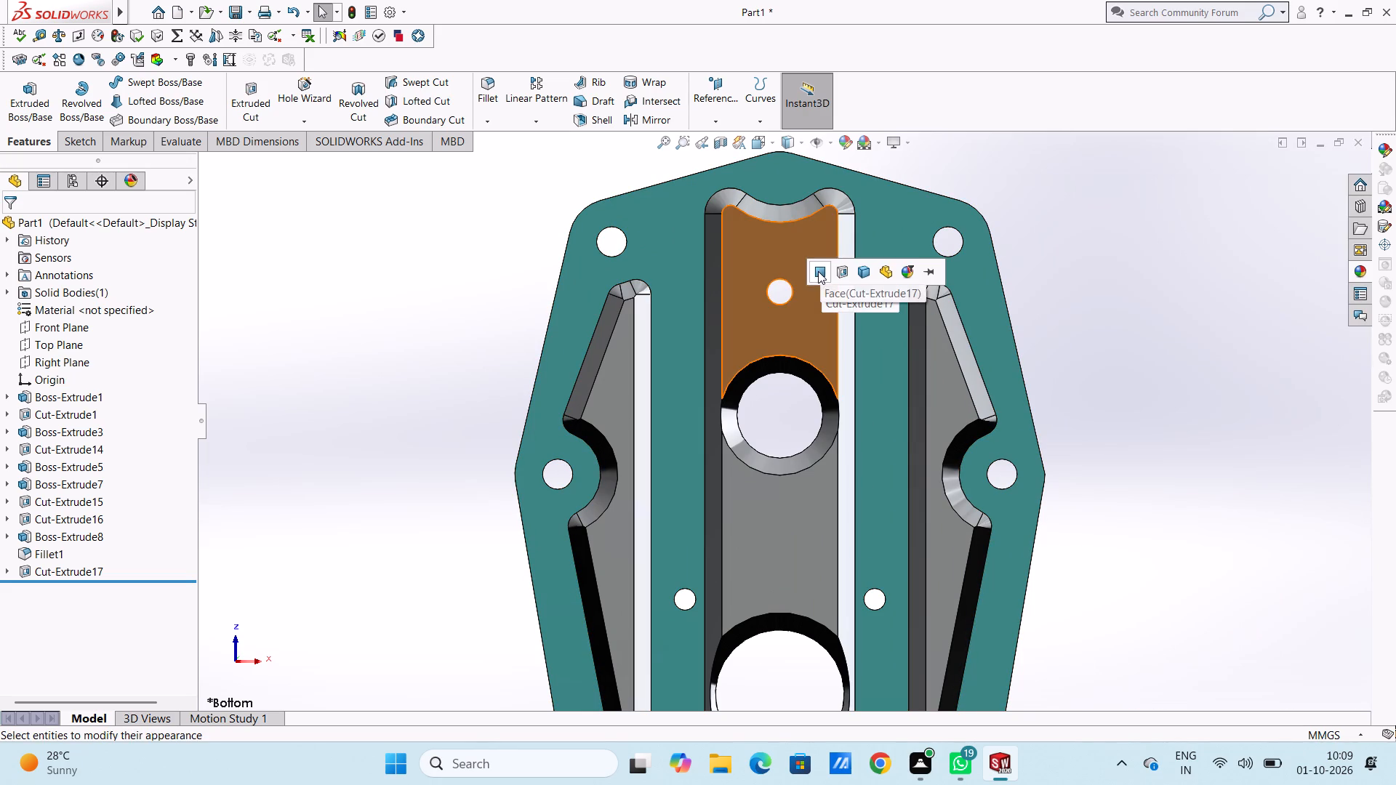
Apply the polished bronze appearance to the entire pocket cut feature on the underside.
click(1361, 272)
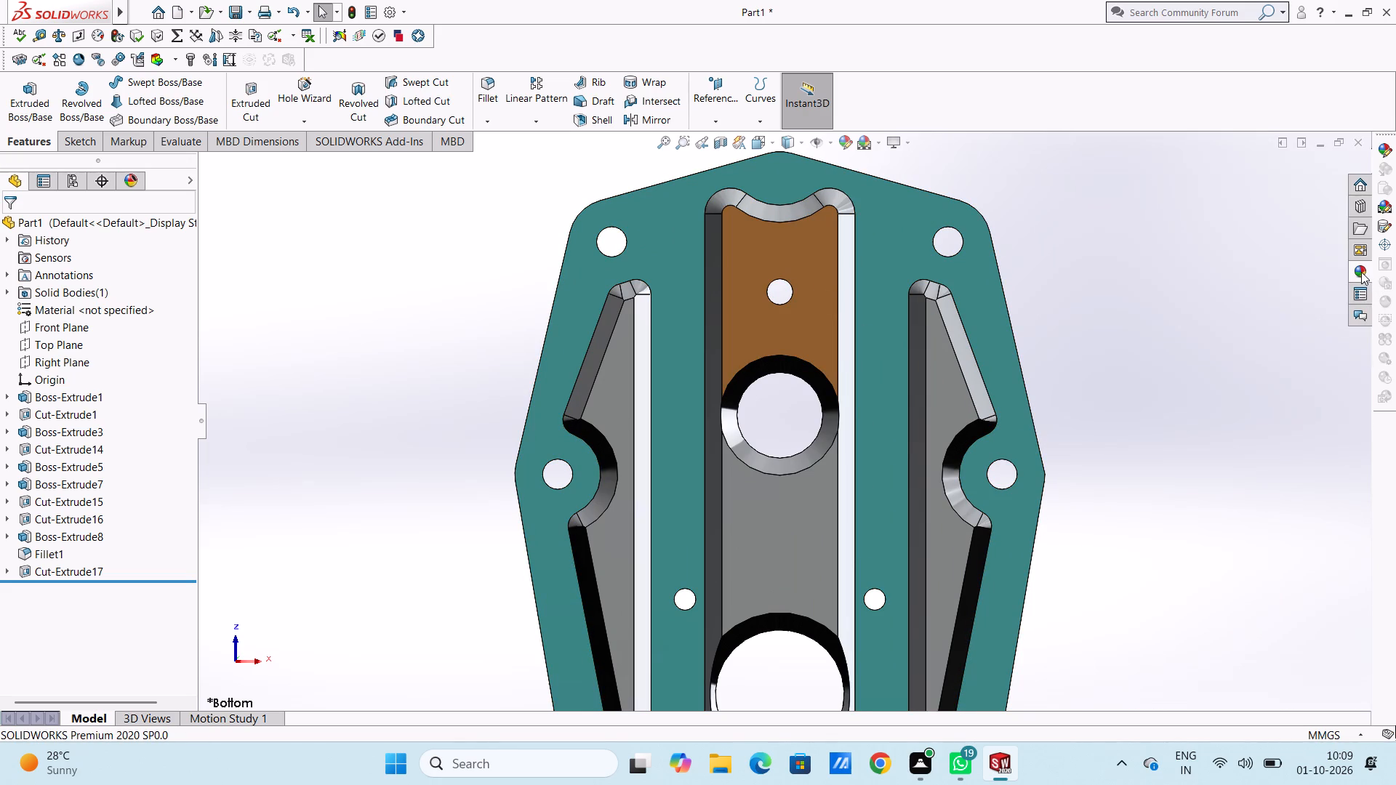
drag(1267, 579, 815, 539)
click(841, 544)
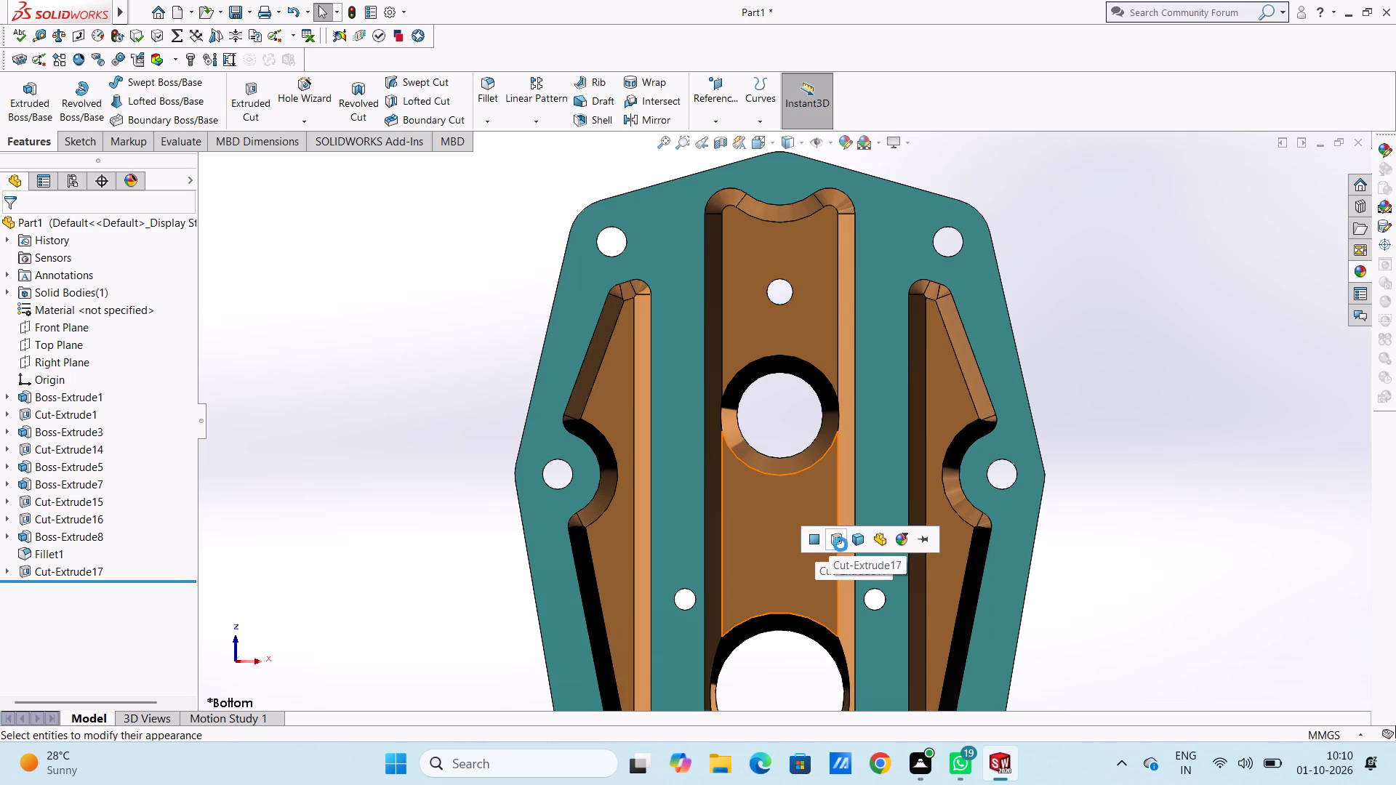
Apply the polished brass appearance to the entire pocket cut feature on the plate's underside.
middle_drag(1158, 552, 1131, 388)
middle_click(1132, 389)
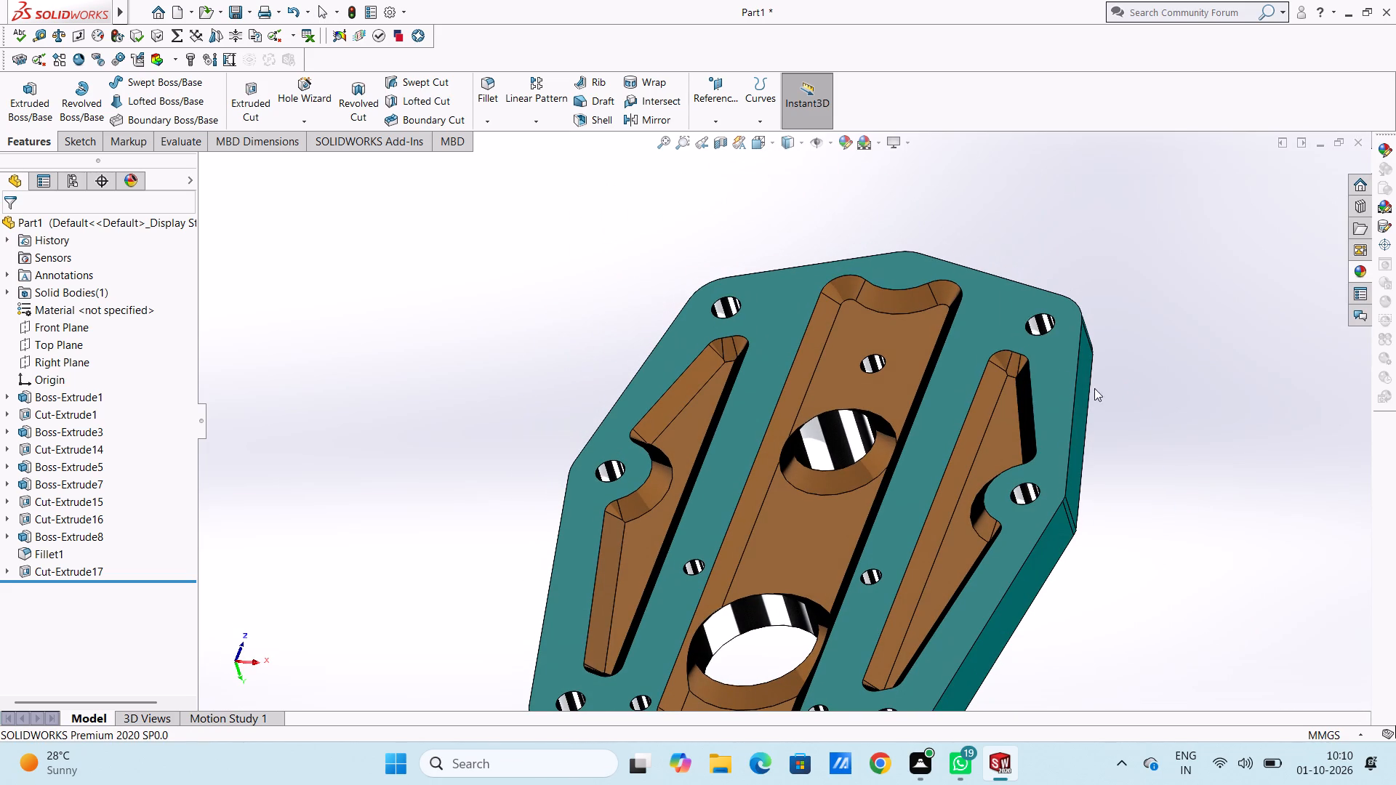
scroll(909, 318, down, 4)
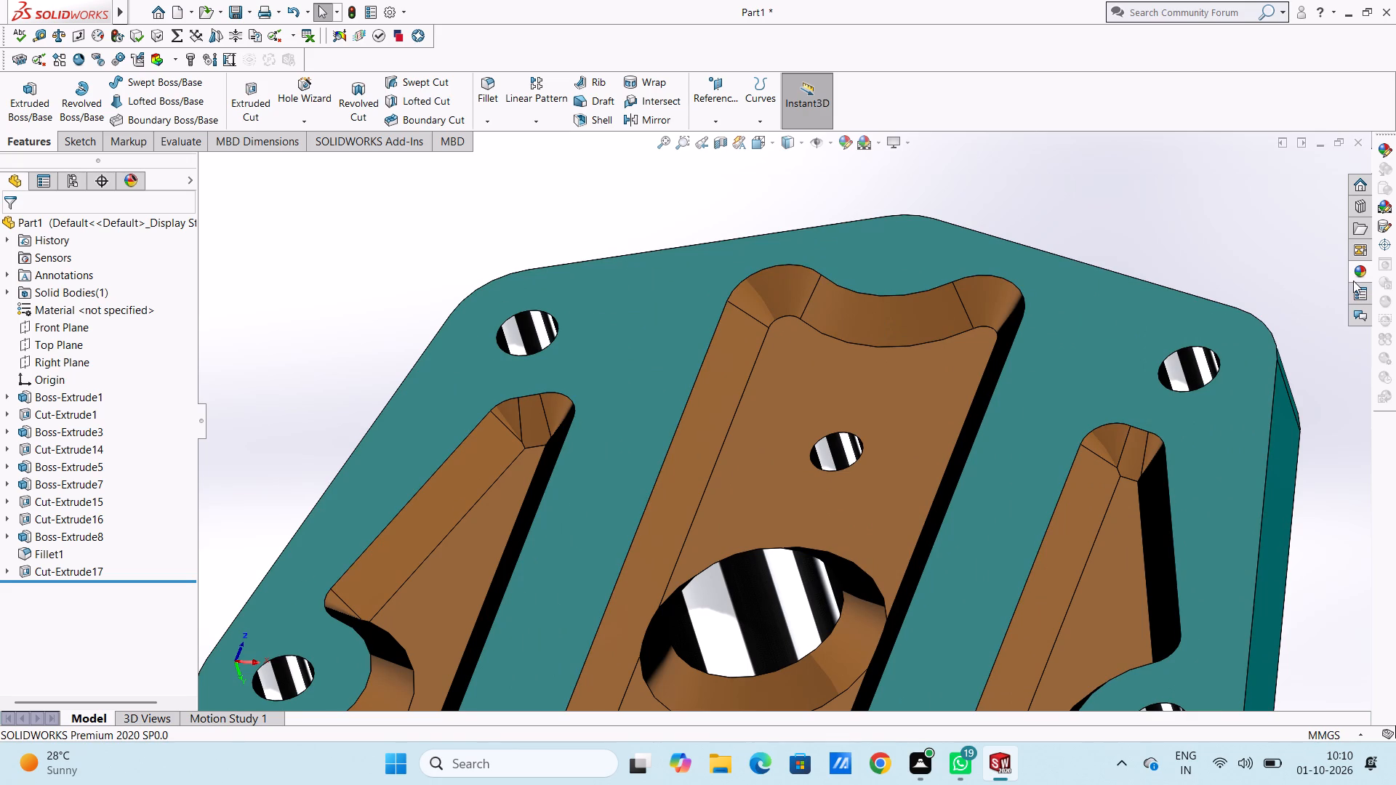
click(1359, 270)
scroll(1262, 611, down, 1)
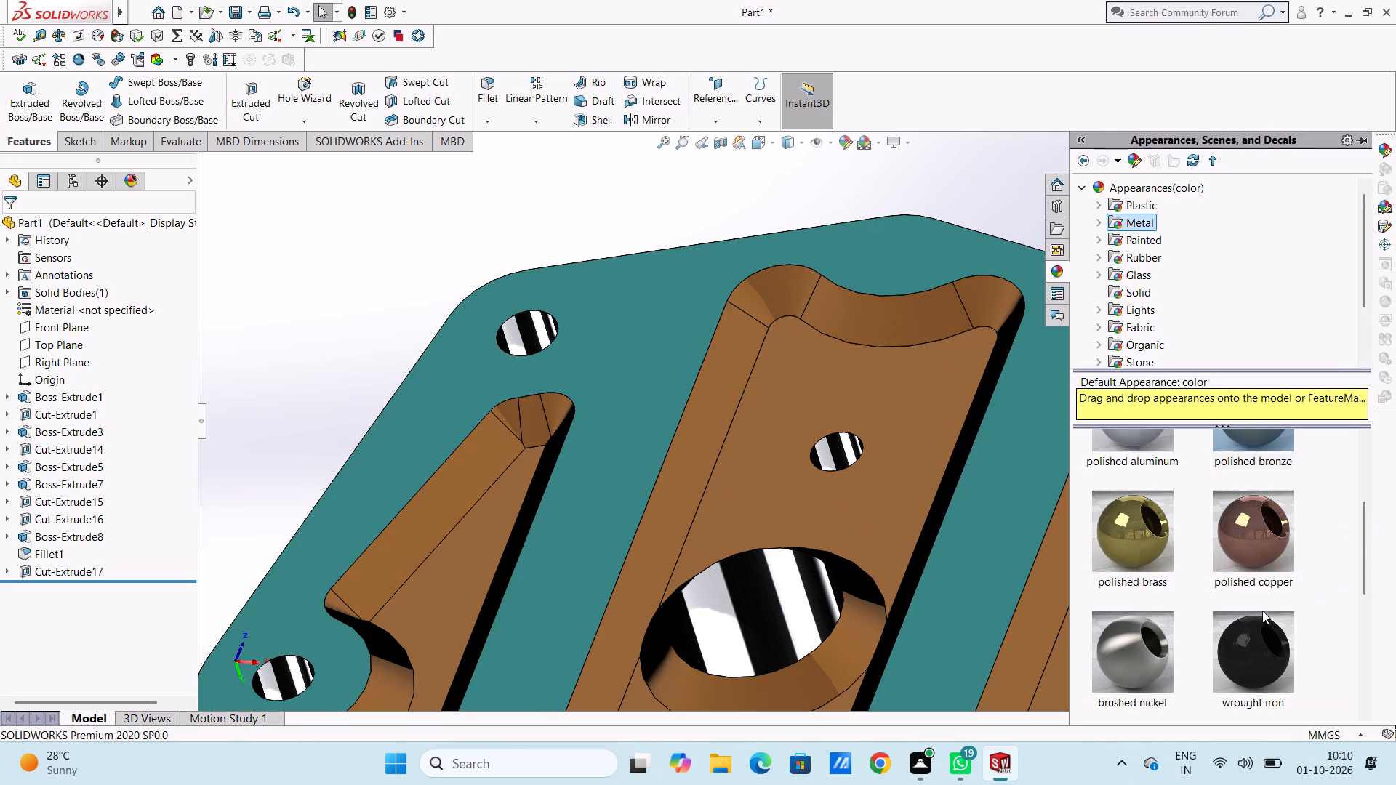
drag(1150, 531, 938, 322)
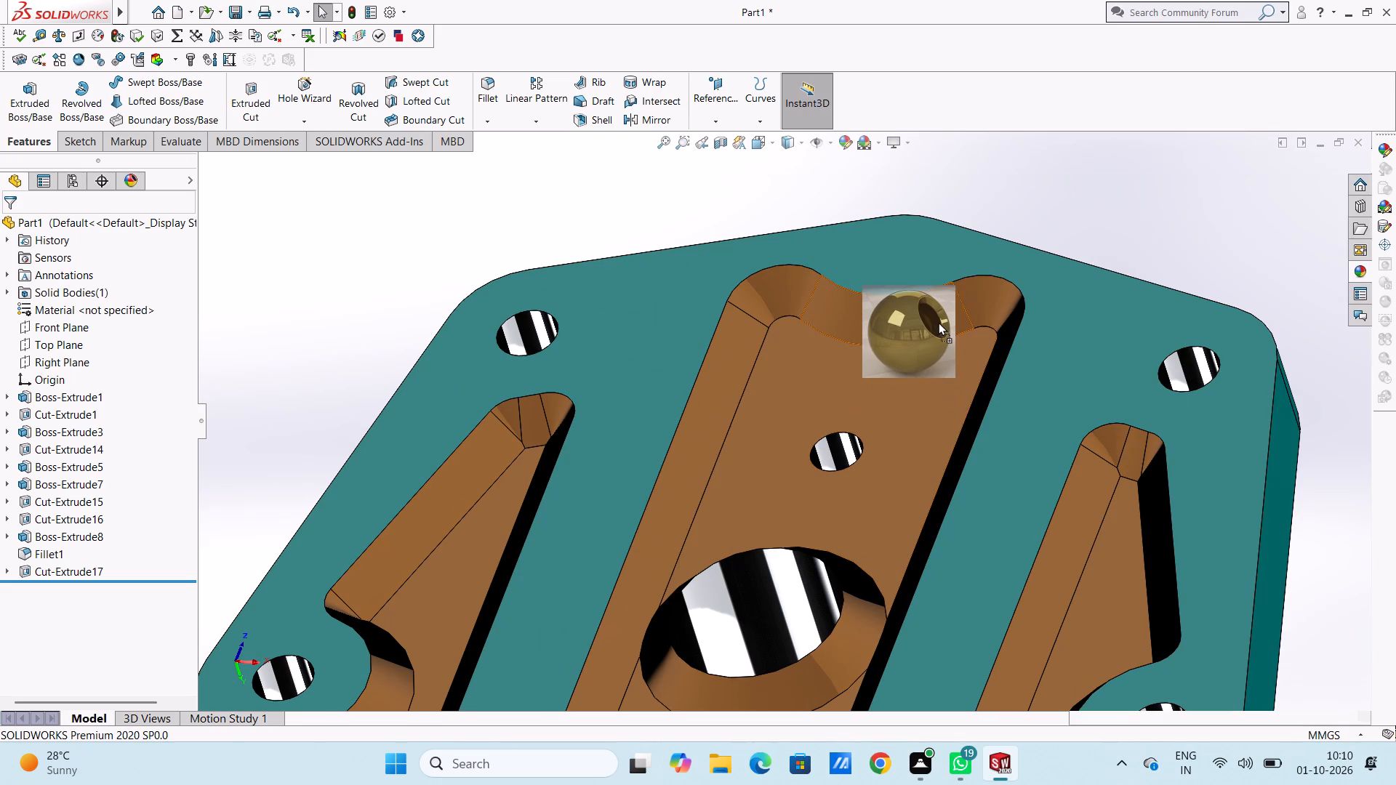
drag(938, 322, 941, 319)
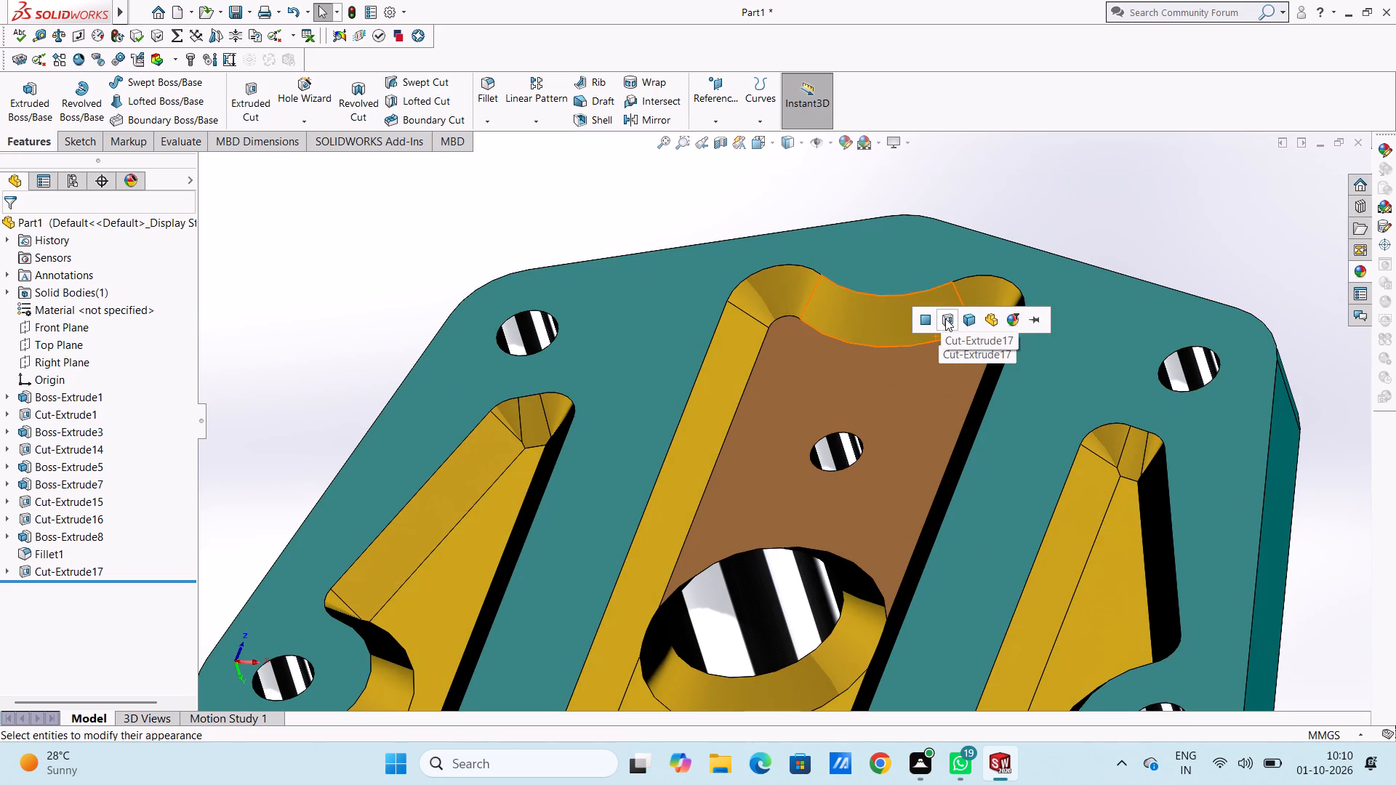
click(948, 318)
click(1139, 247)
Inspect the coloured cover plate from the underside, edge and top, finishing in the isometric view.
scroll(1139, 247, up, 4)
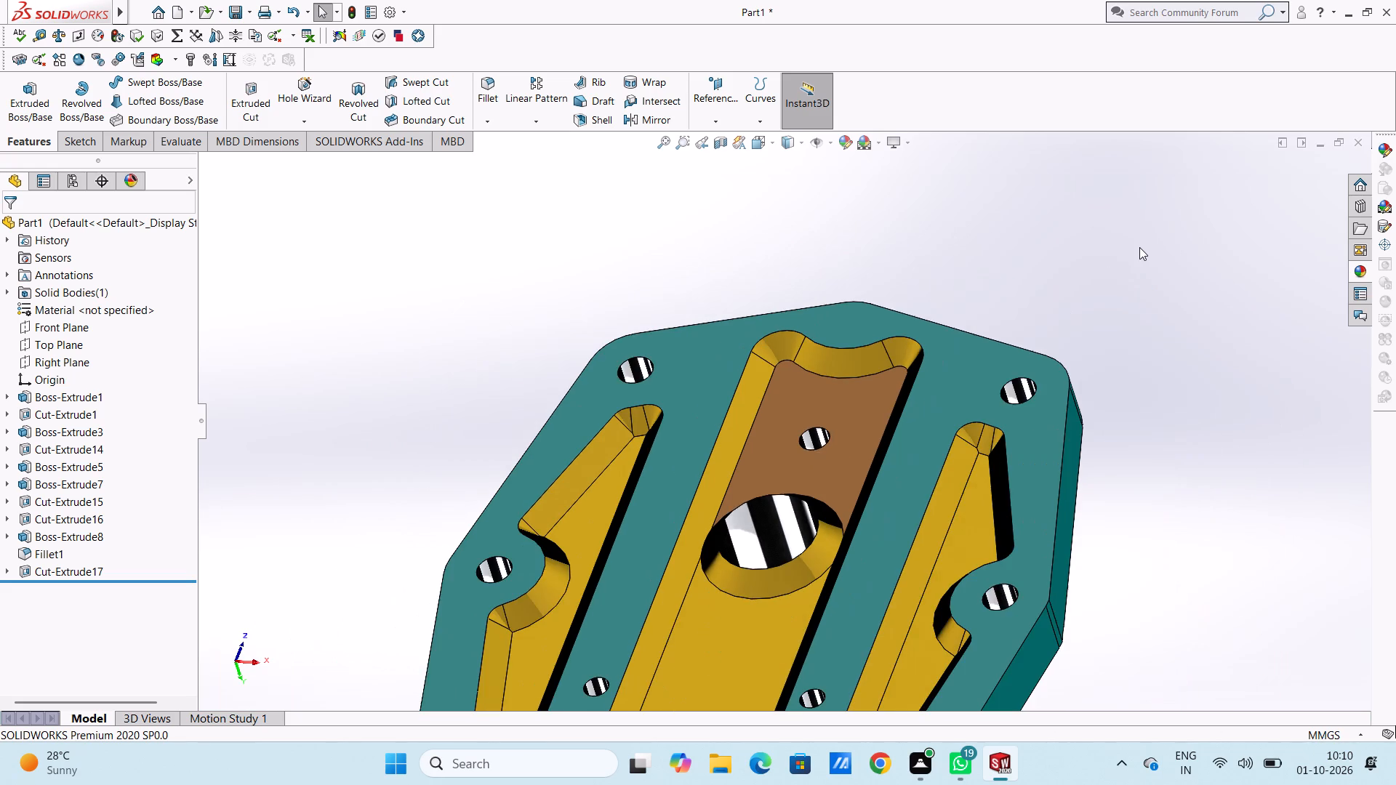
middle_drag(1099, 288, 1105, 355)
scroll(1104, 369, up, 5)
middle_drag(1082, 393, 1083, 478)
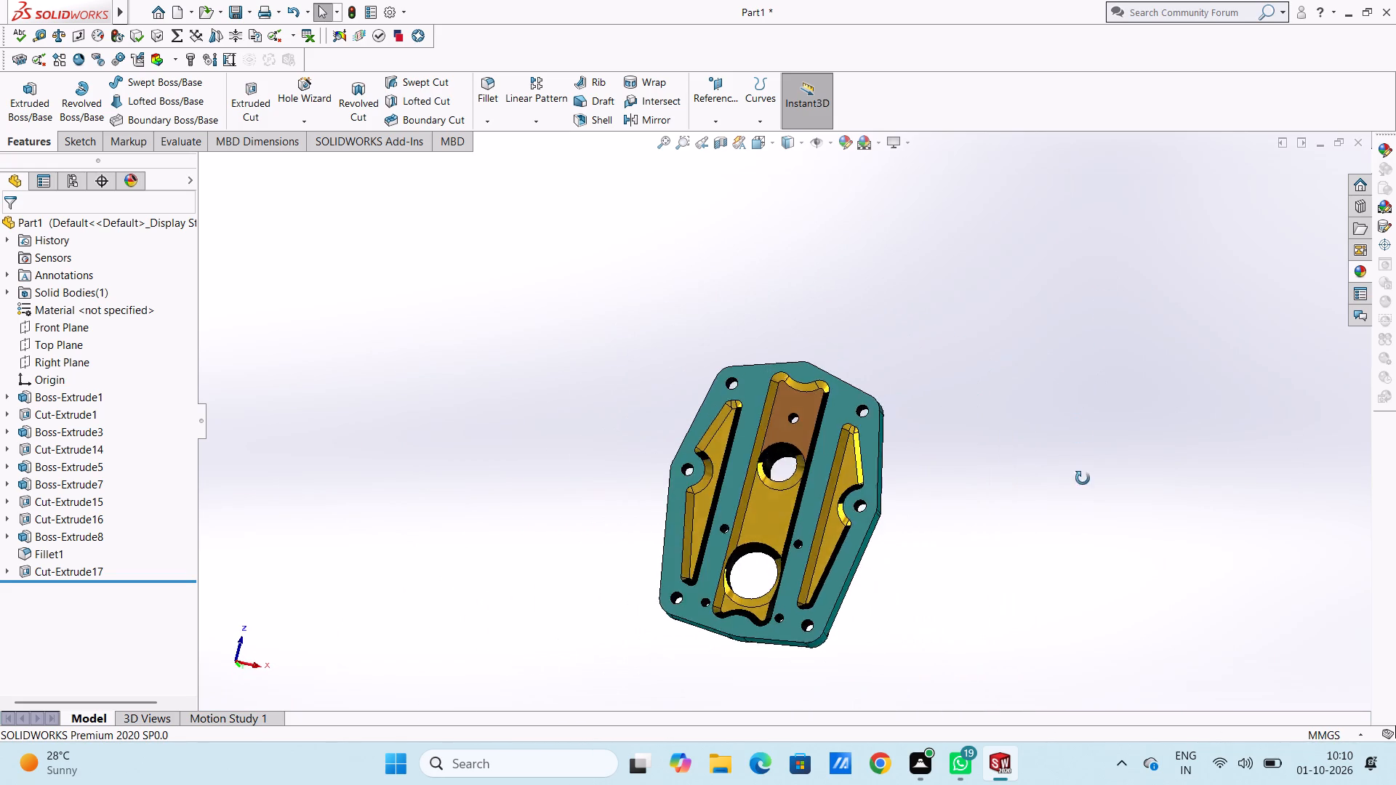
middle_drag(1083, 478, 1008, 510)
middle_drag(787, 228, 763, 615)
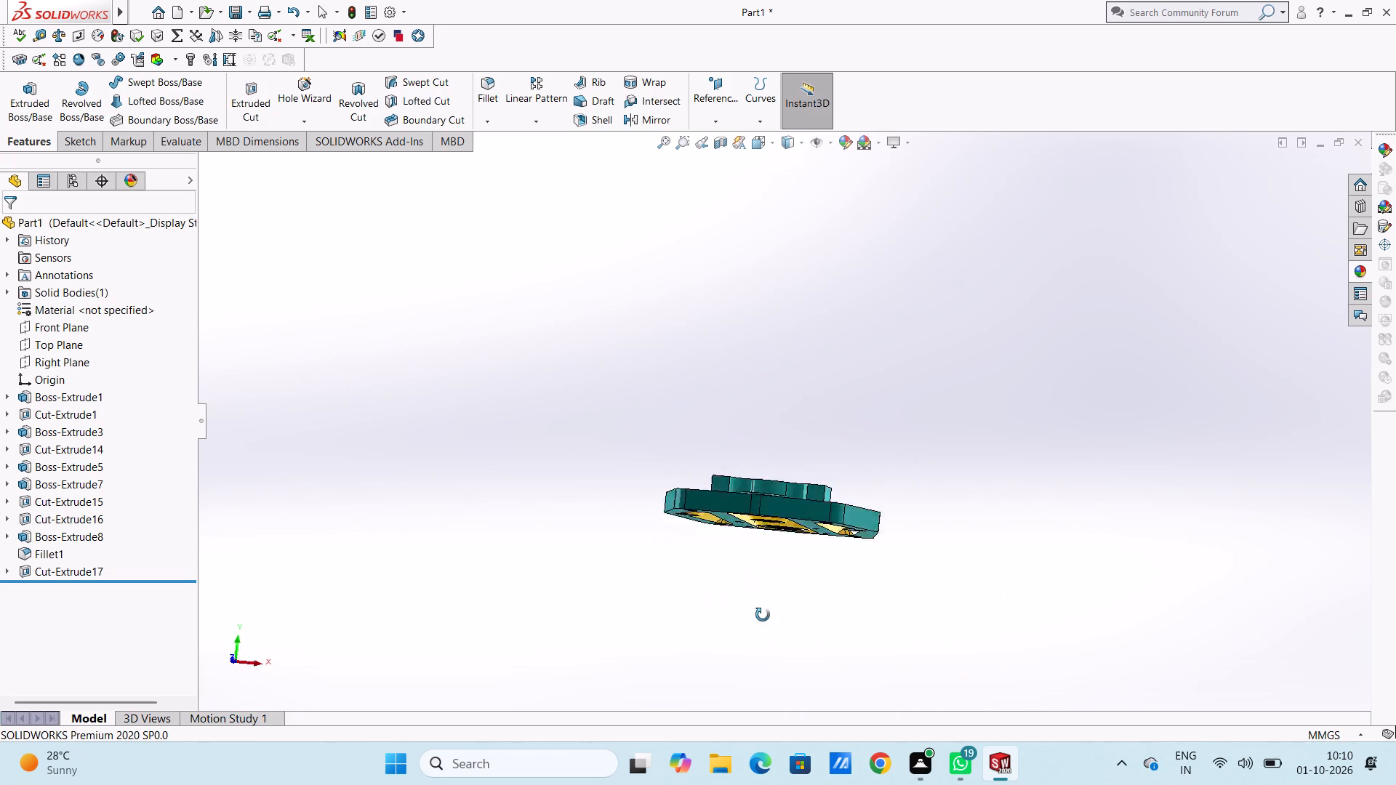
middle_drag(763, 615, 713, 677)
middle_drag(881, 432, 944, 528)
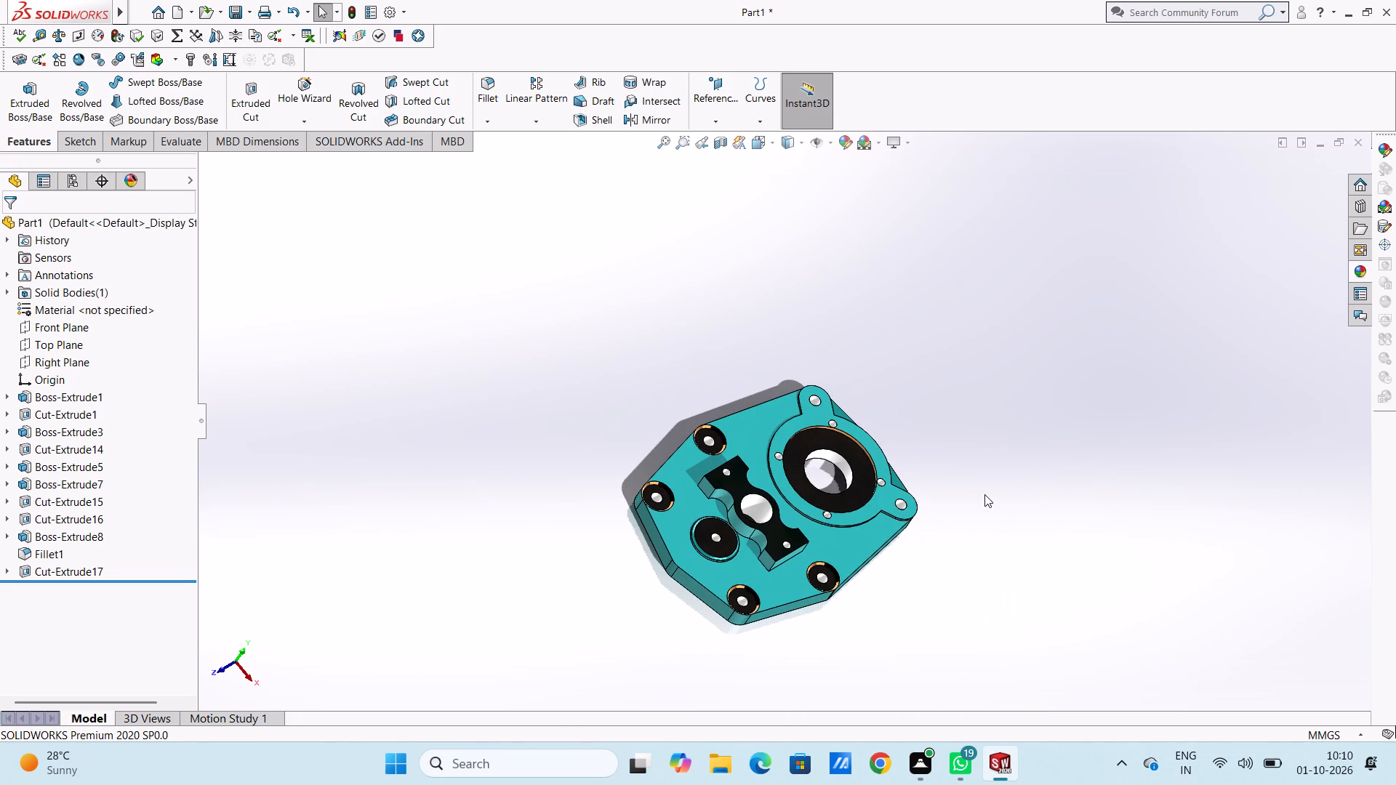
key(ctrl+7)
key(Escape)
key(Escape)
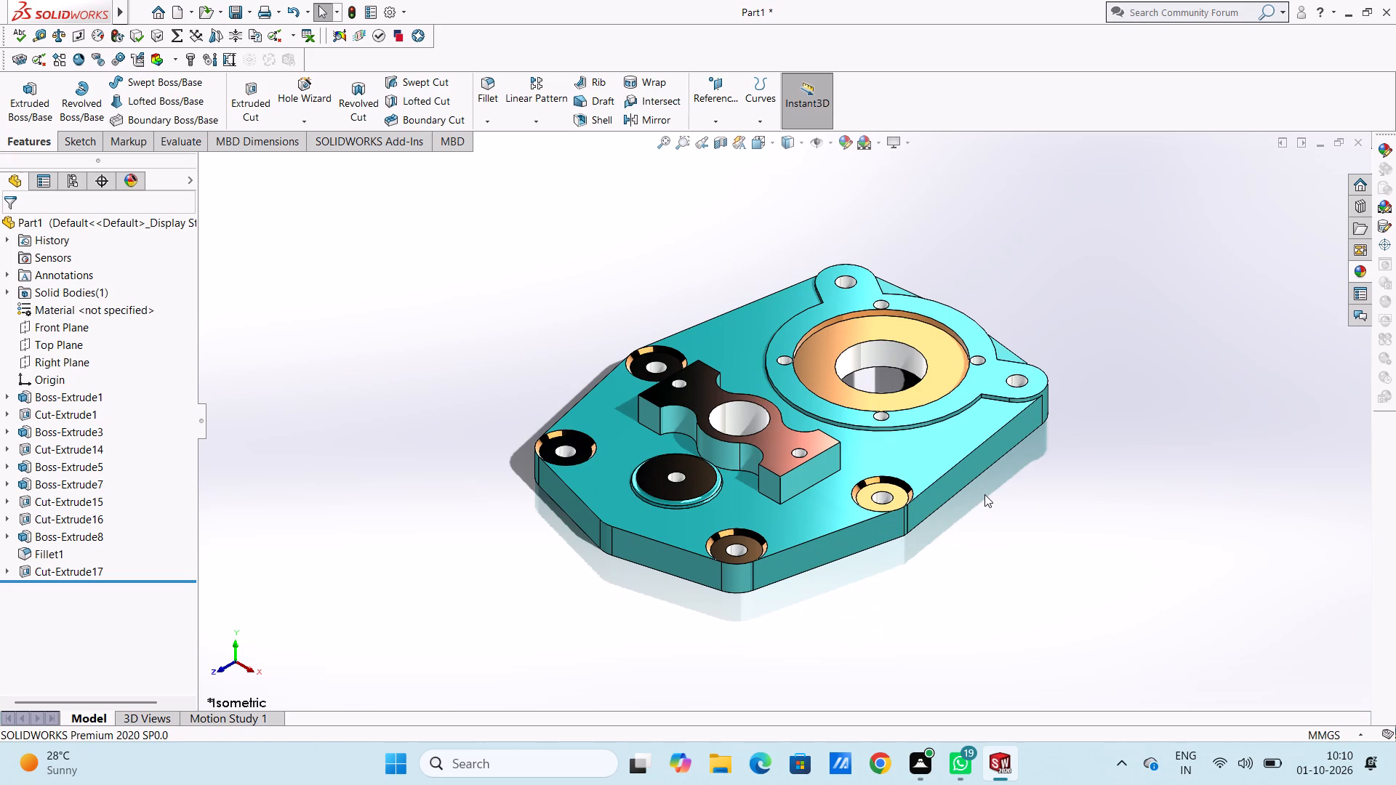
Save the part in the Documents folder as "gearbox end cover".
key(ctrl+s)
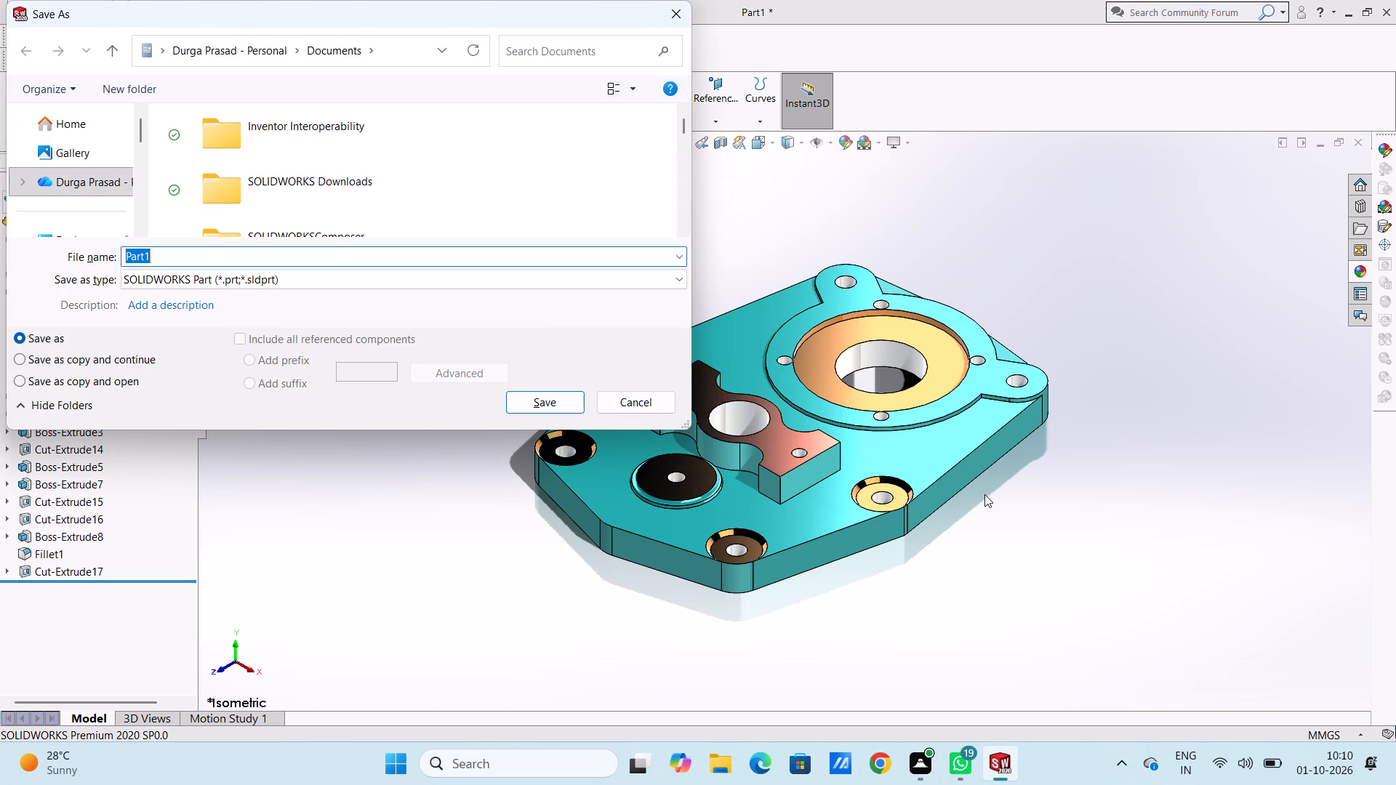
text(gear)
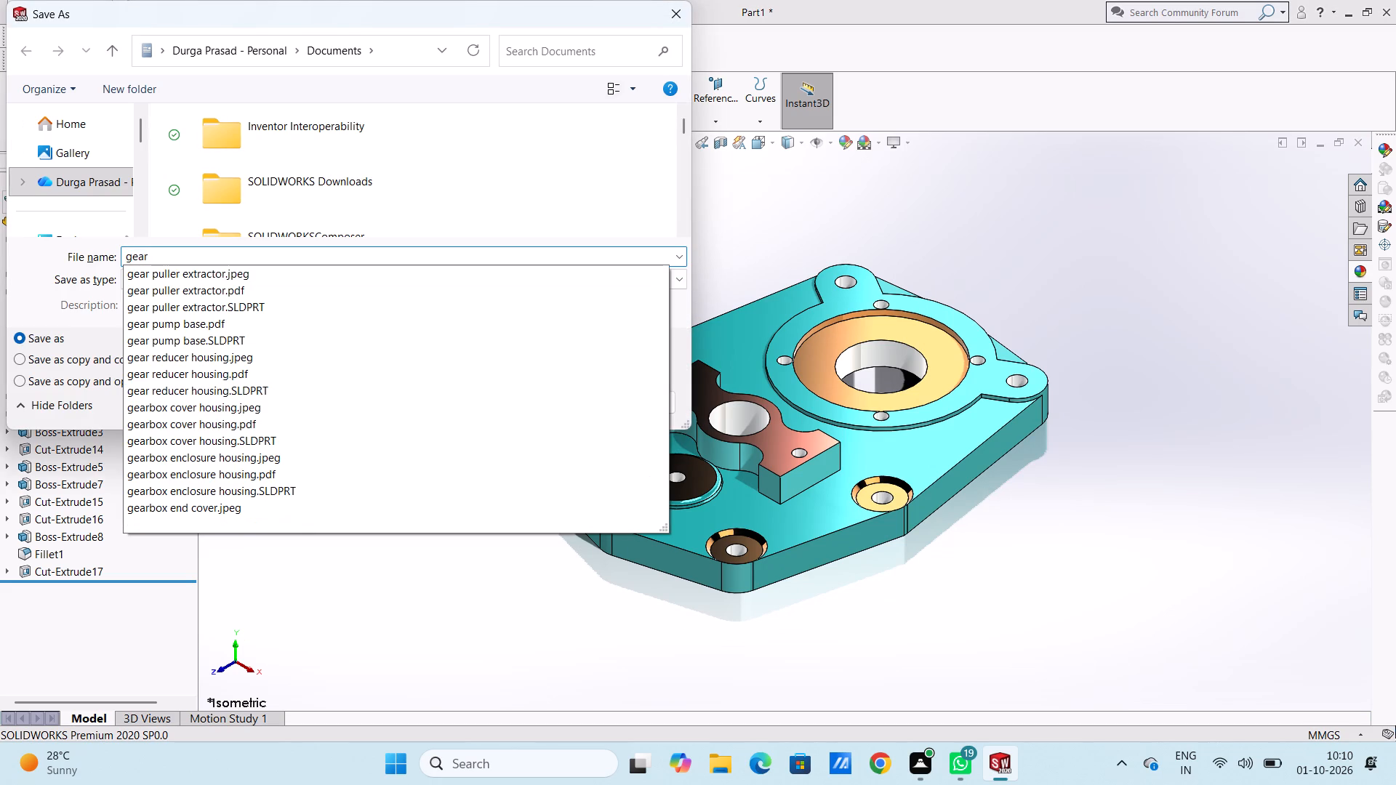
text(bo)
text(x en)
text(d)
key(space)
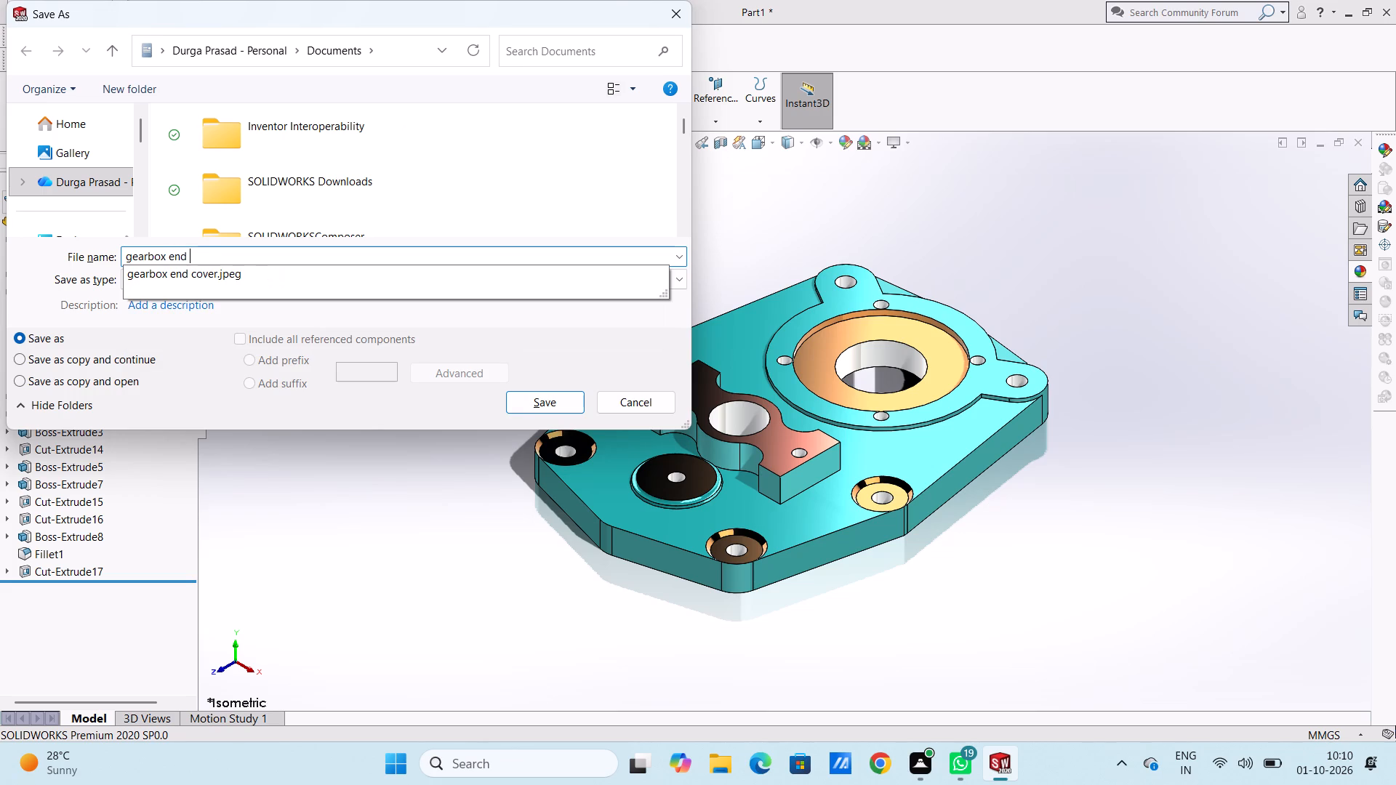
text(cover)
click(558, 403)
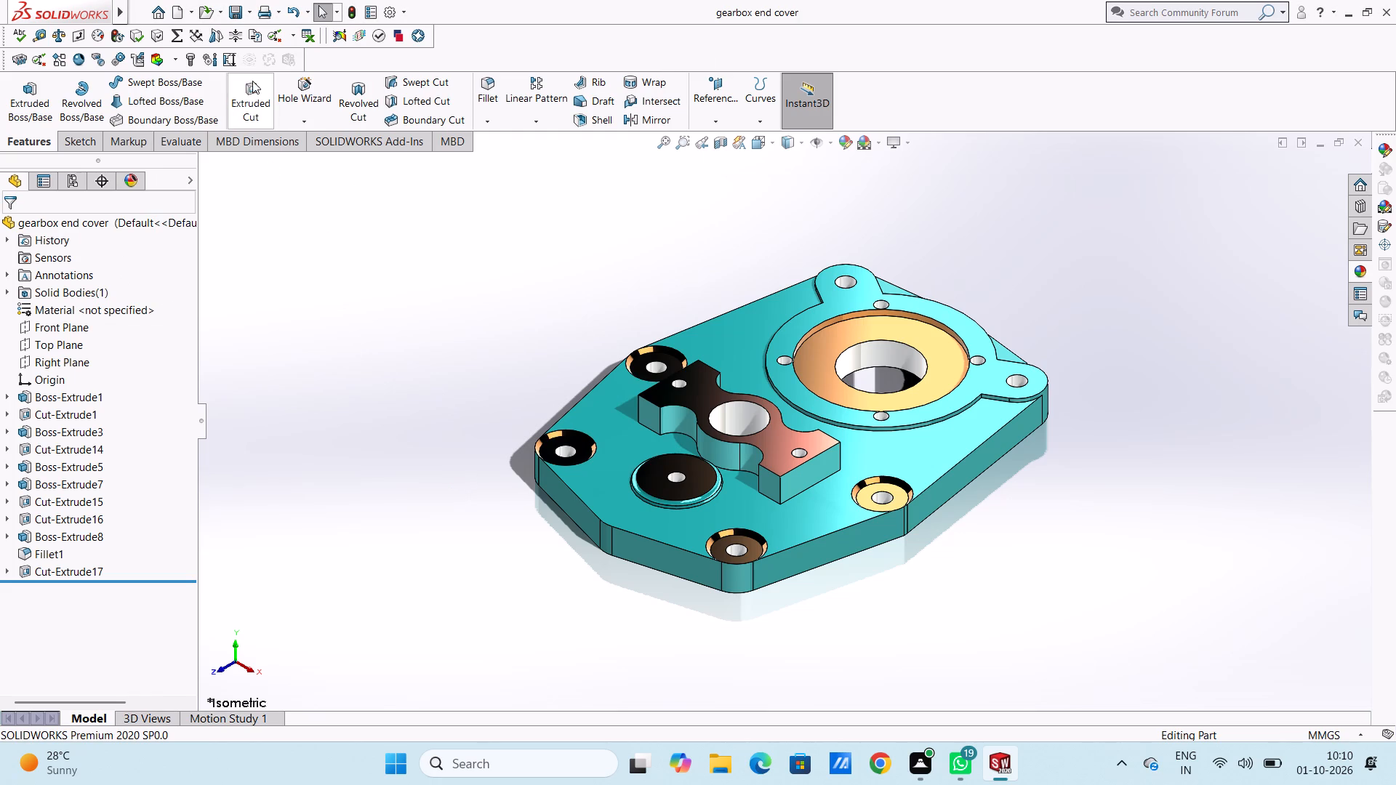
Save a copy of the gearbox end cover in Adobe Portable Document Format (*.pdf) under the same name.
click(249, 12)
click(264, 52)
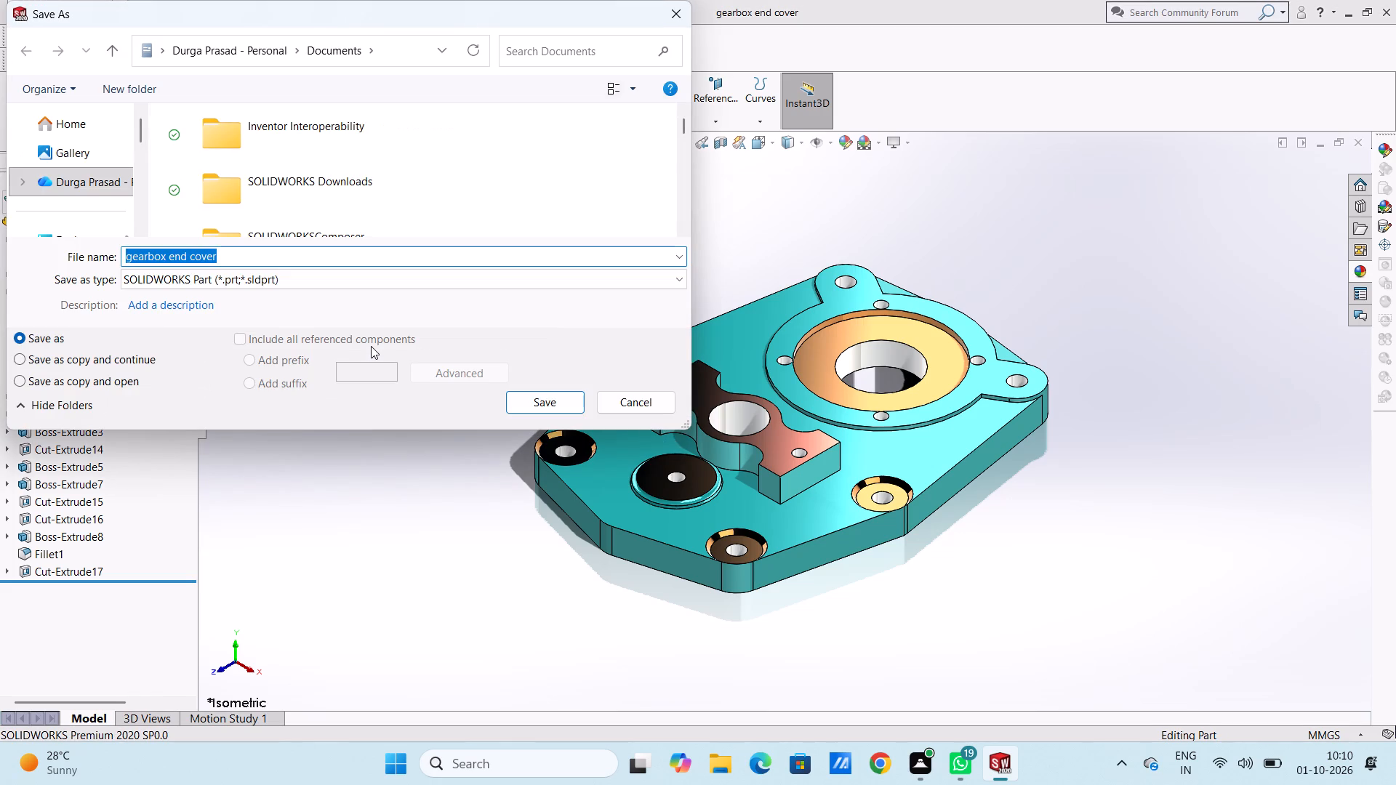
click(385, 278)
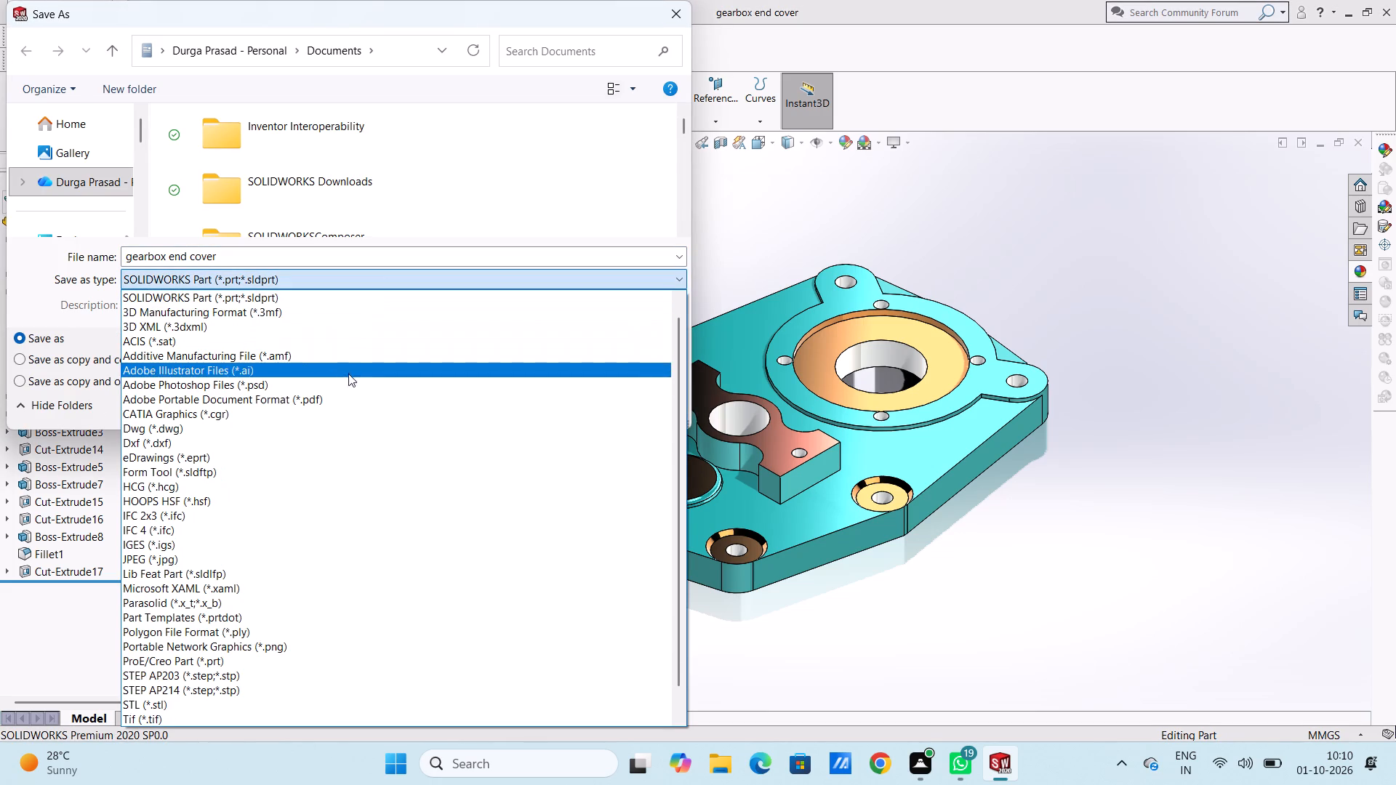
click(350, 395)
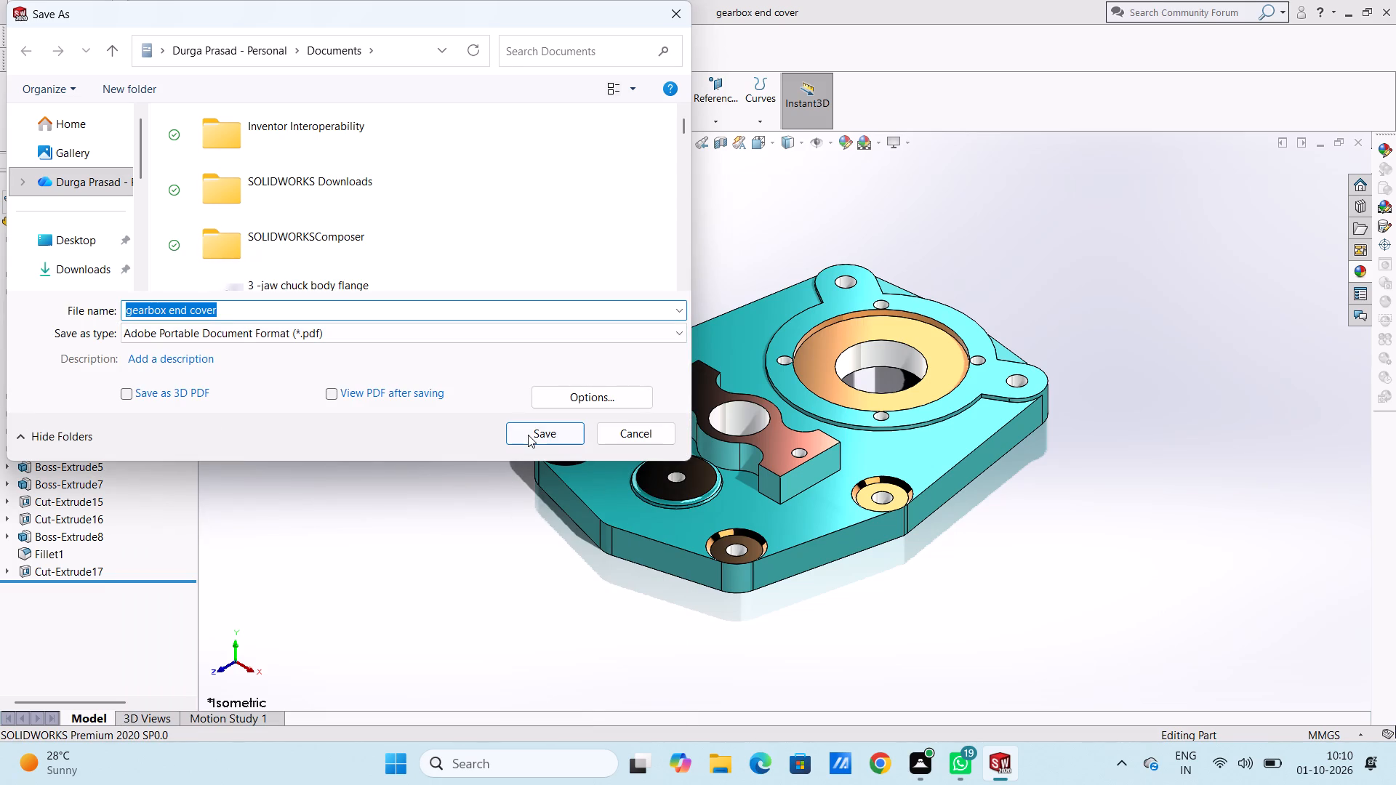
click(528, 434)
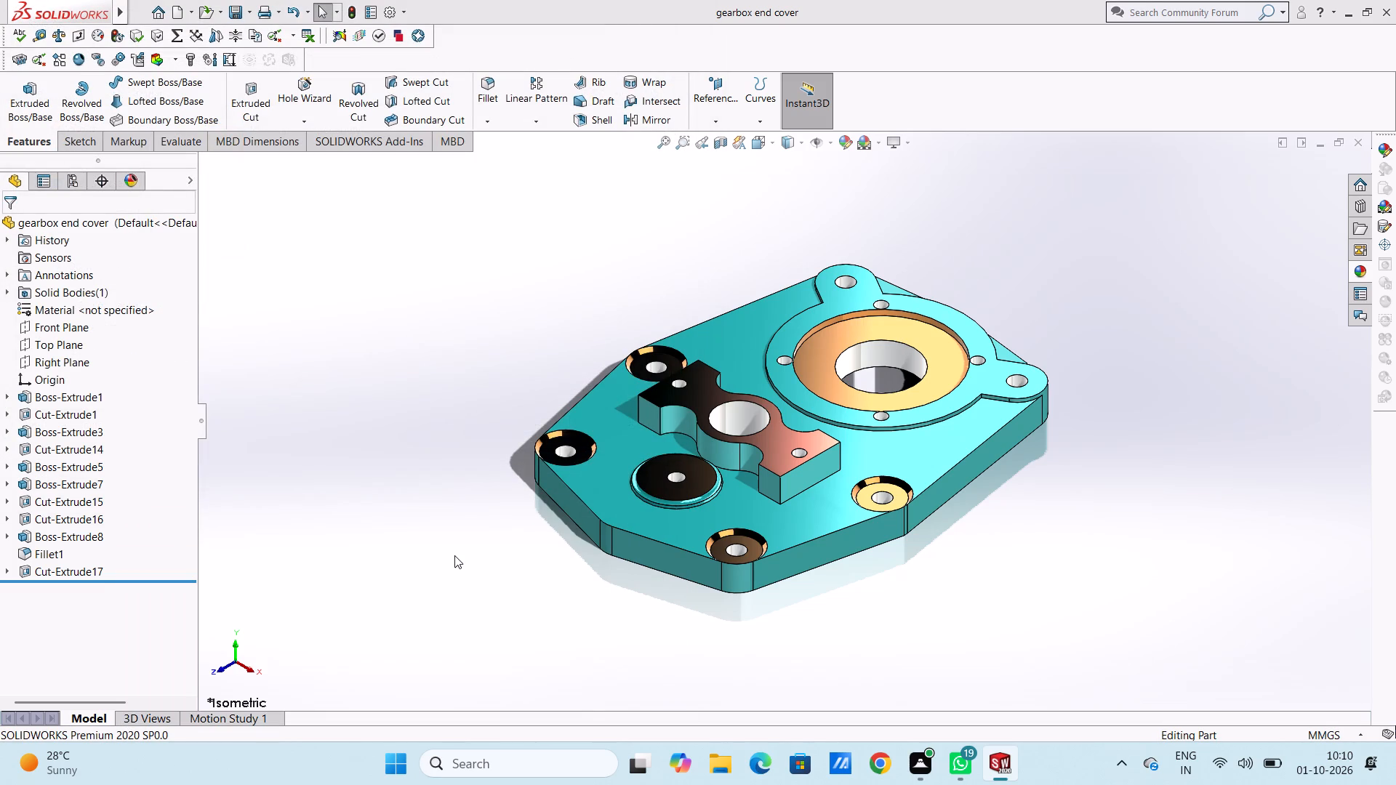
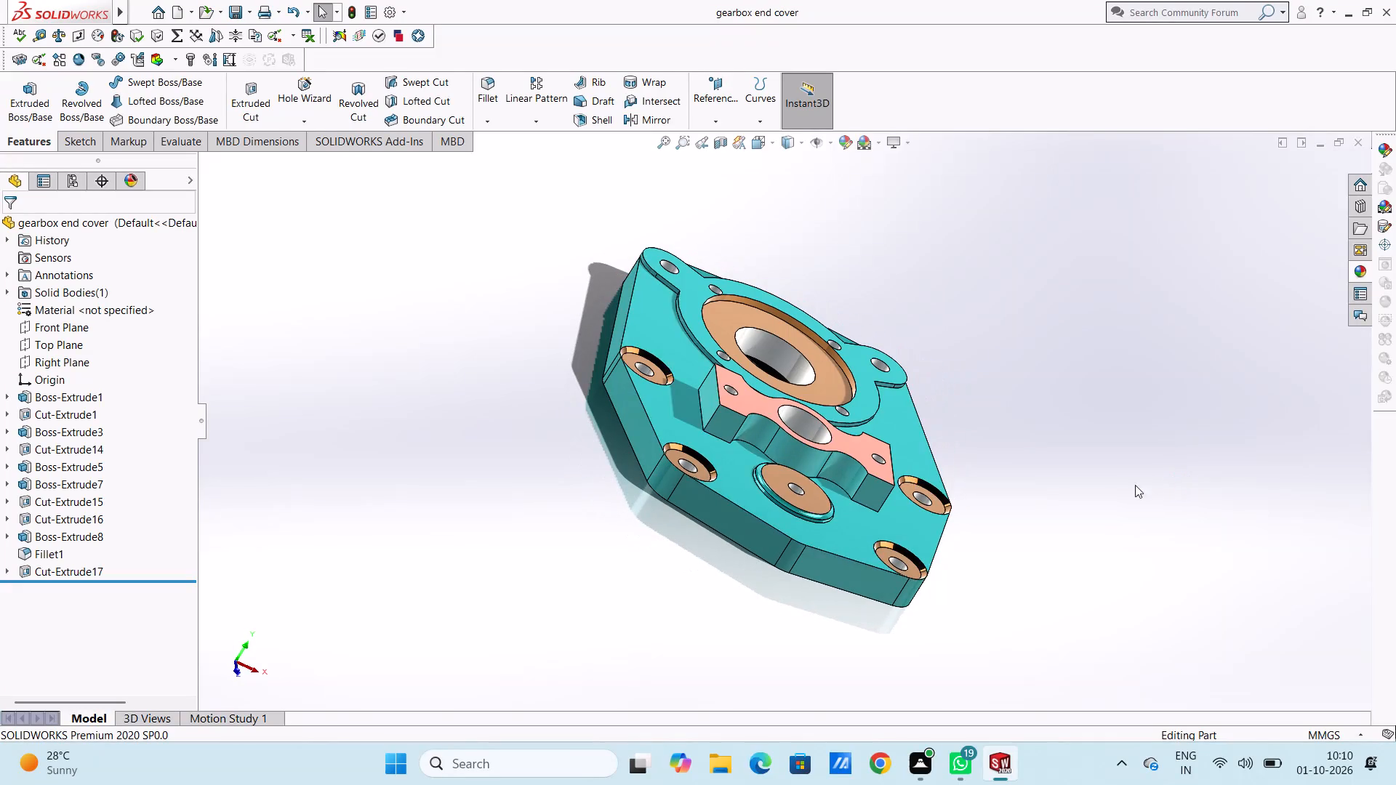
Examine the gearbox end cover's outer face, ribbed underside and edges from several angles, finishing in the Top view.
middle_drag(566, 297, 594, 340)
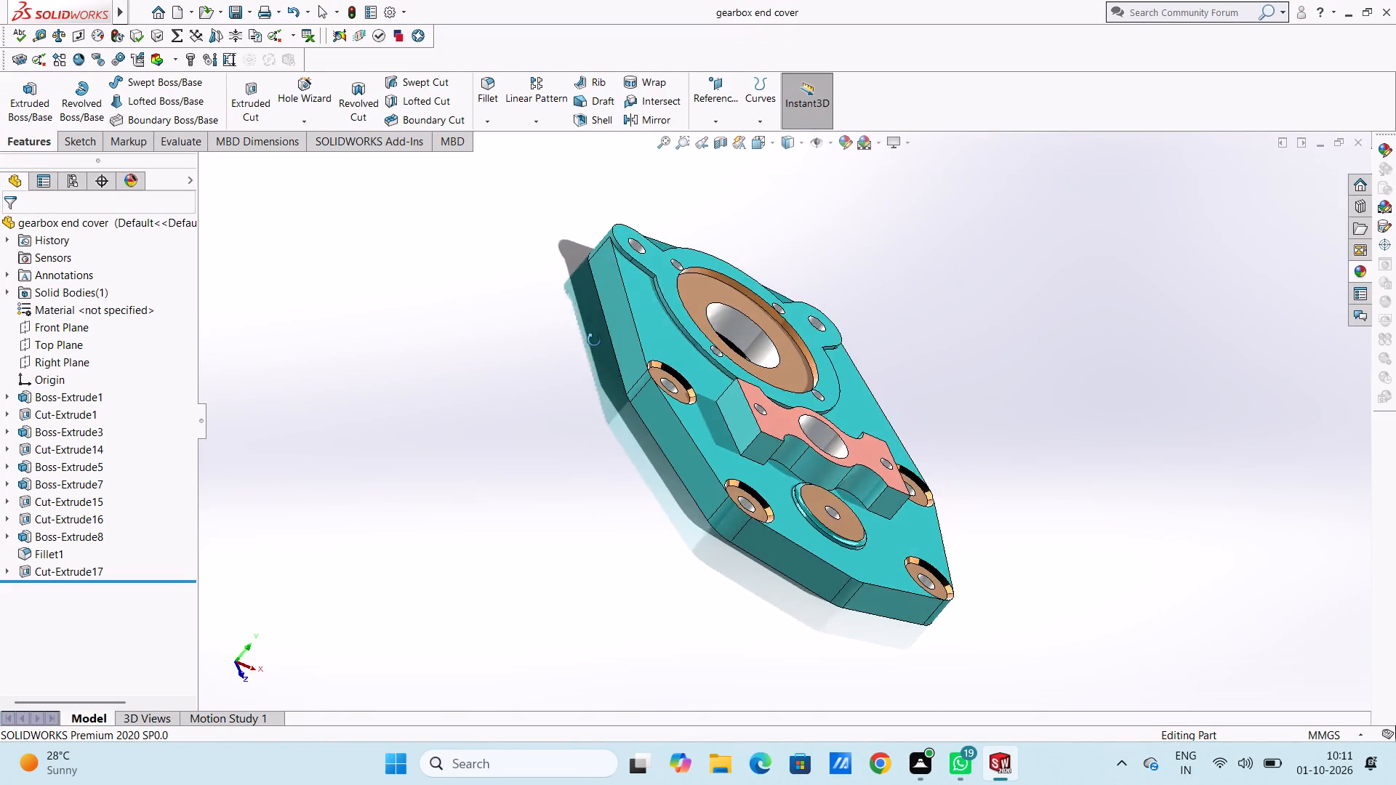
middle_drag(594, 340, 774, 282)
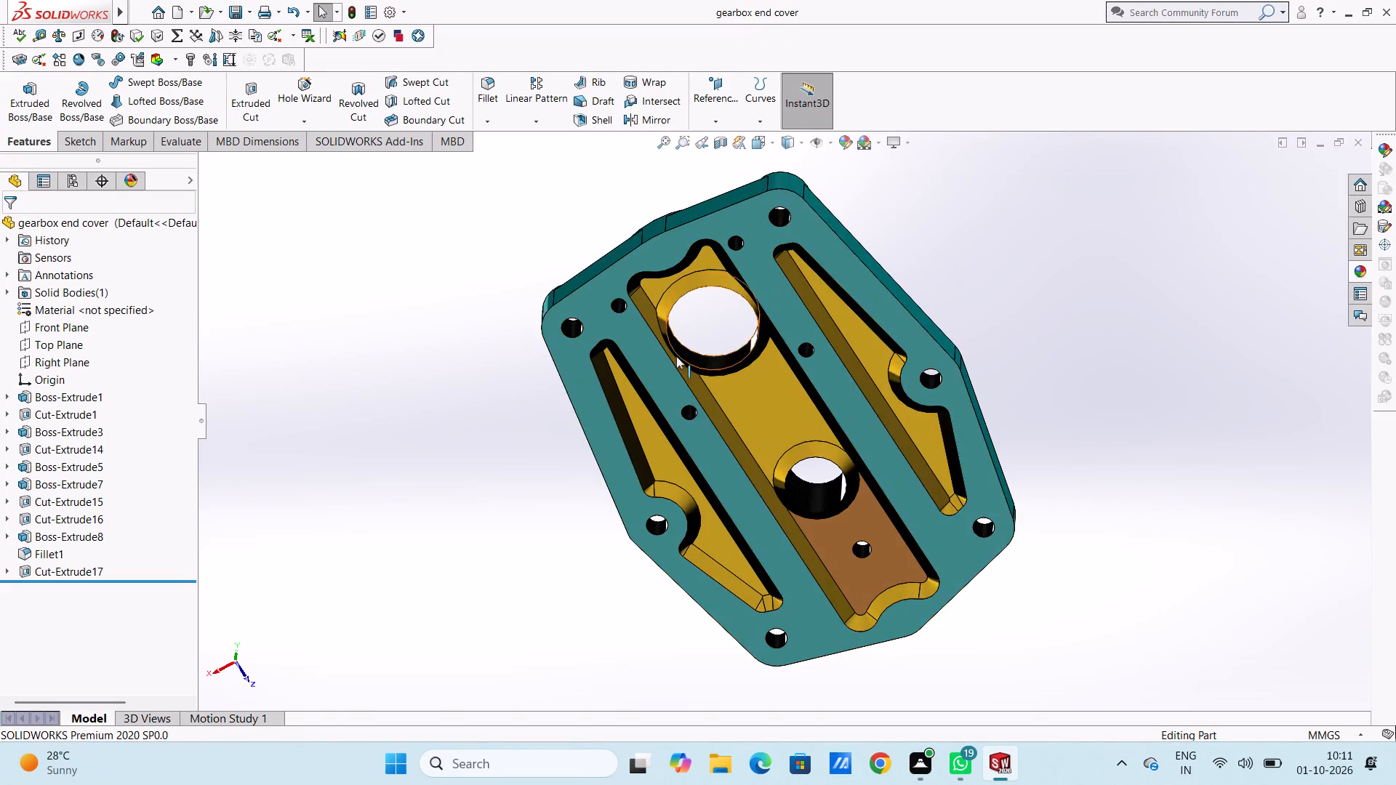
scroll(659, 371, up, 1)
middle_drag(556, 416, 624, 278)
middle_drag(653, 388, 638, 382)
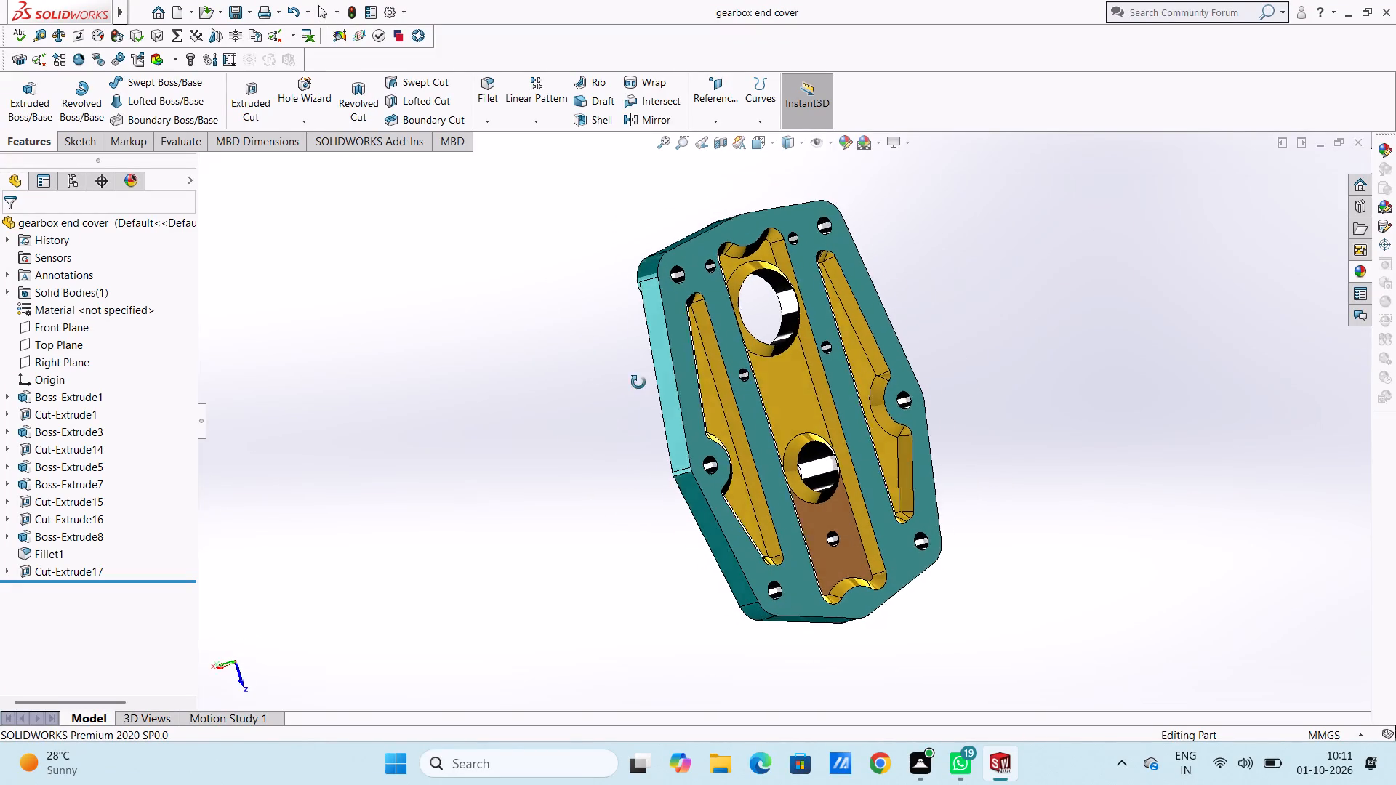
middle_drag(638, 382, 403, 387)
middle_drag(548, 357, 603, 468)
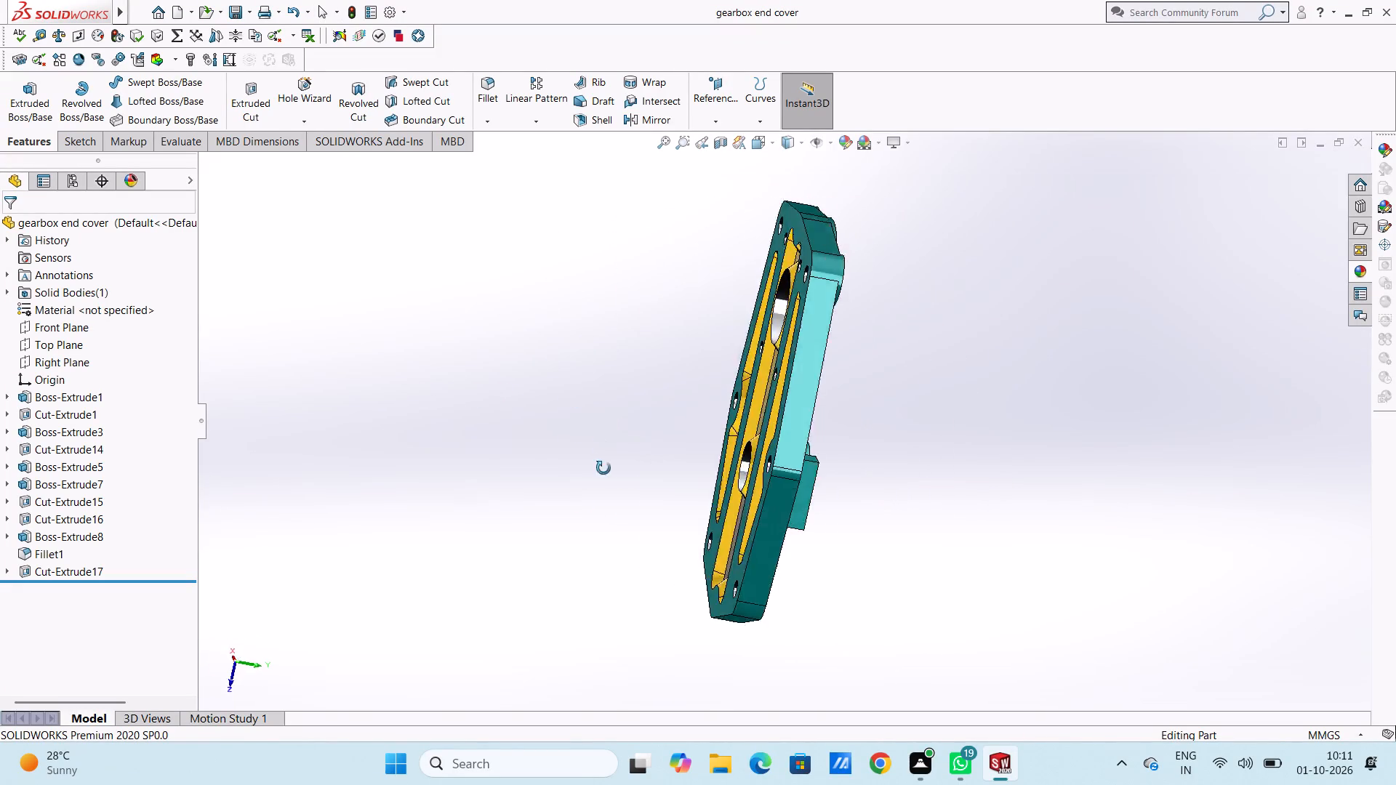
middle_drag(603, 468, 465, 323)
middle_drag(532, 528, 481, 491)
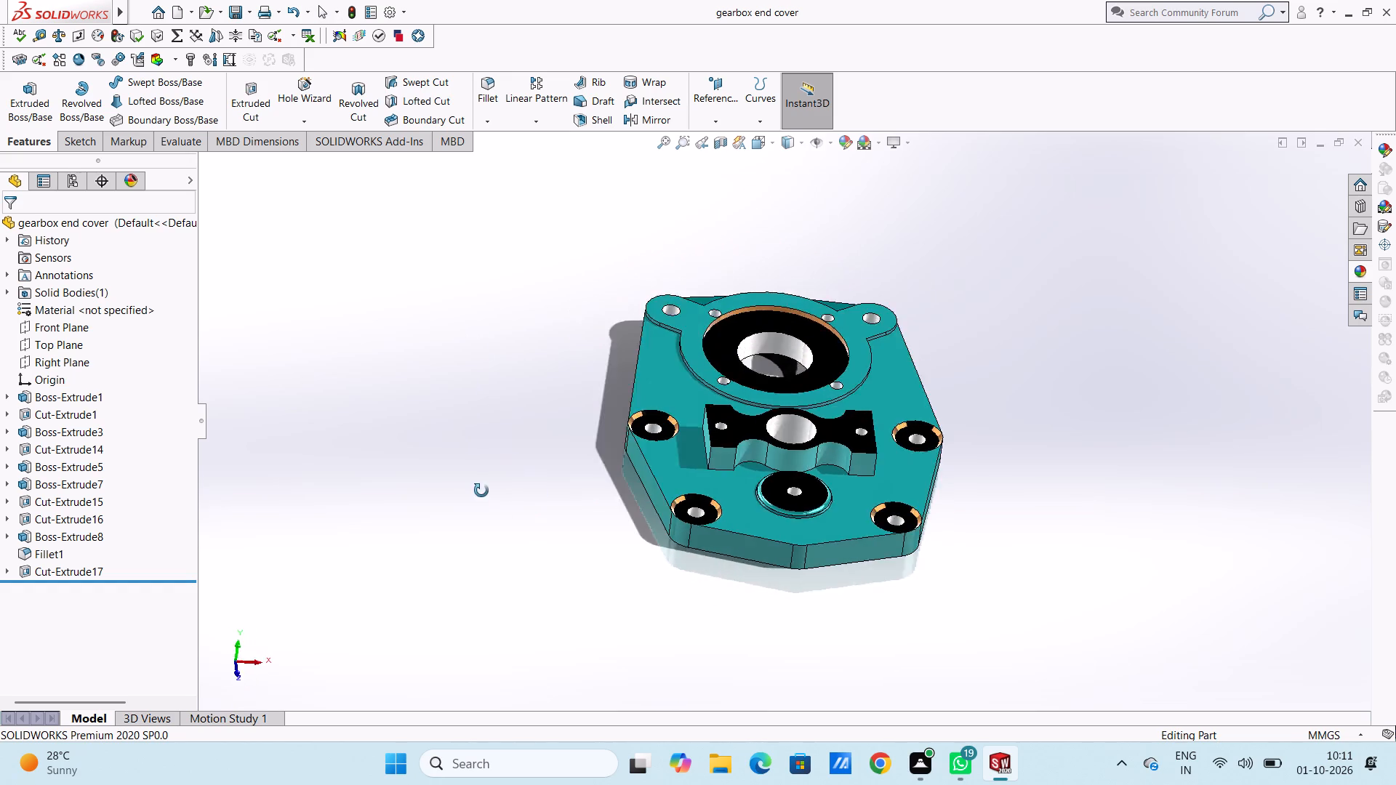
middle_drag(481, 491, 477, 611)
middle_drag(460, 419, 471, 490)
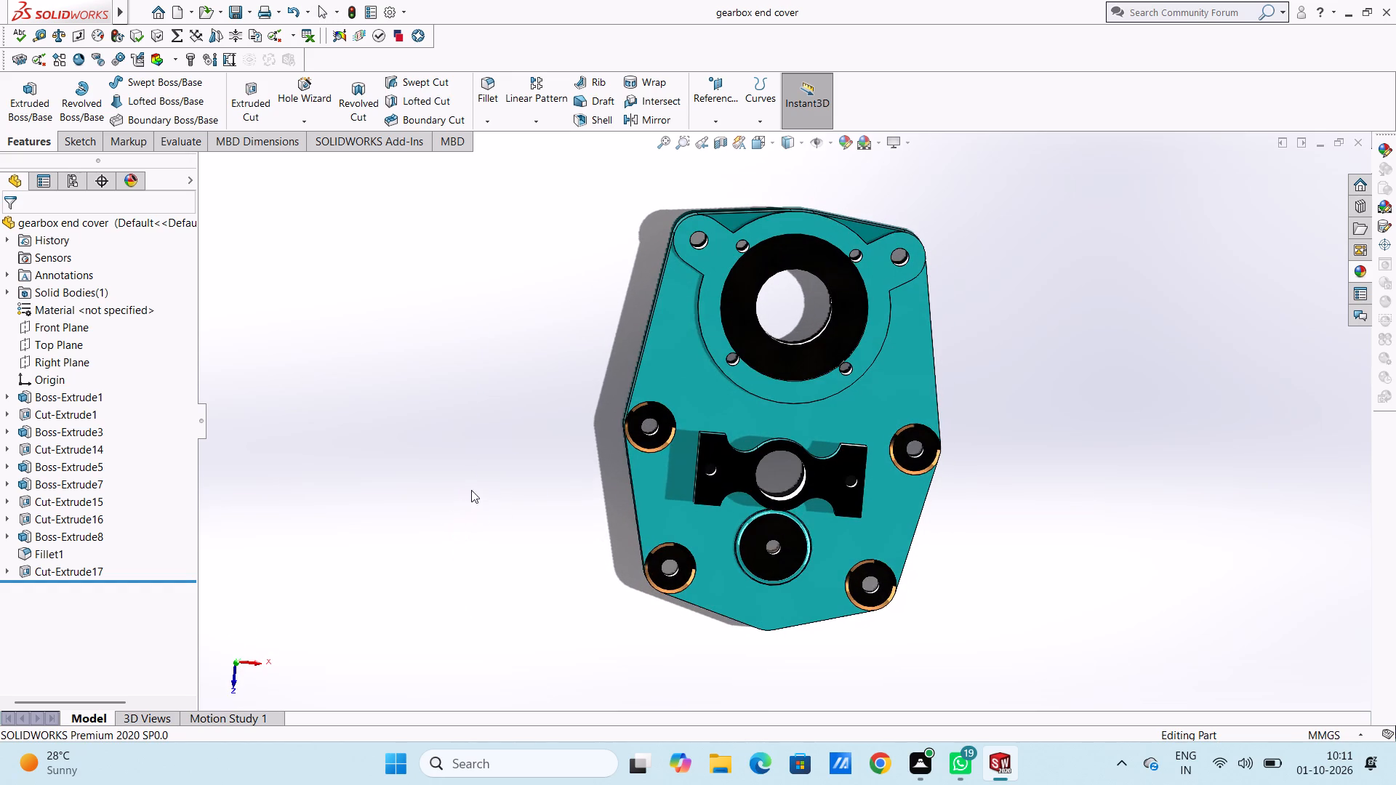
key(Escape)
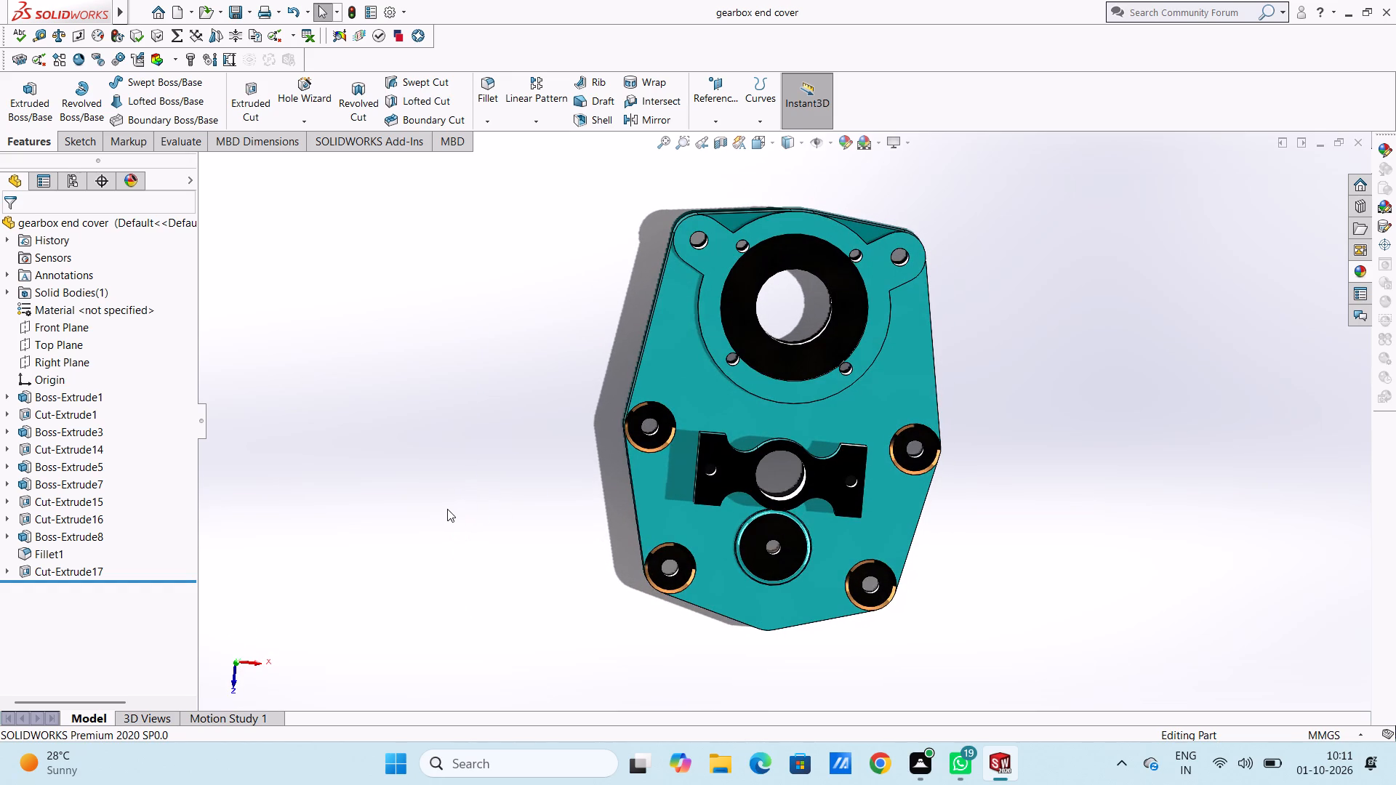
key(ctrl+5)
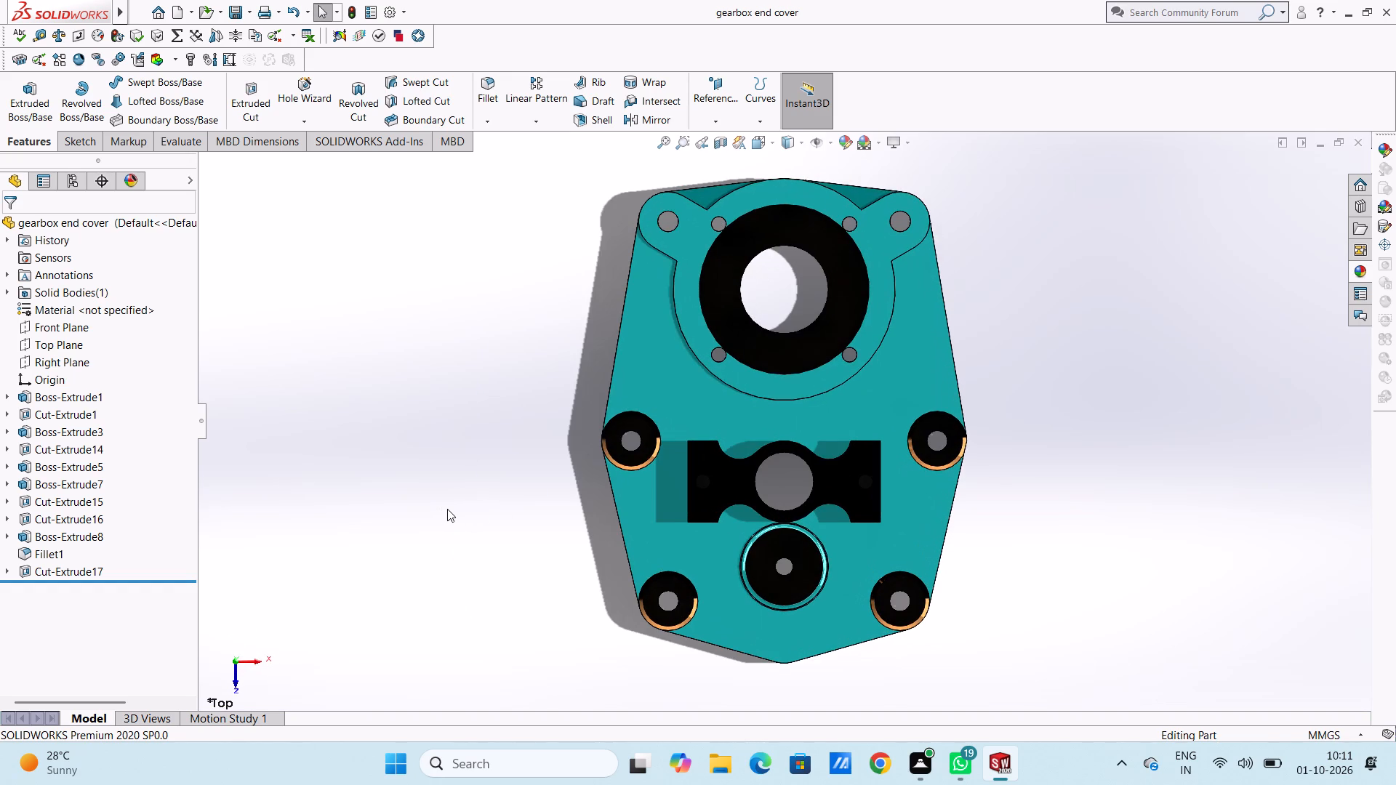
scroll(447, 509, up, 2)
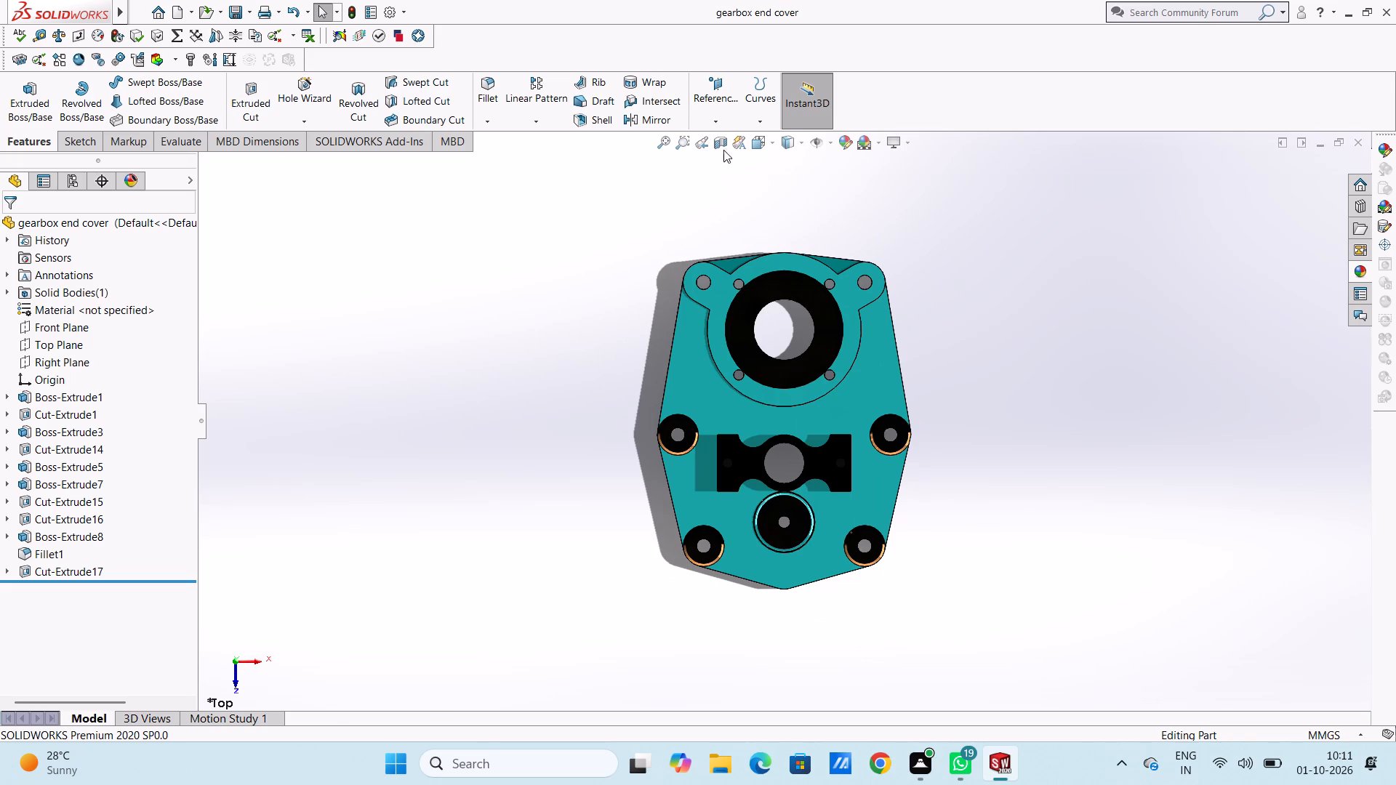
Section the cover on the Front Plane, offset the cut to -50 mm, and rotate the plane about 180° to reverse the cut side.
click(723, 143)
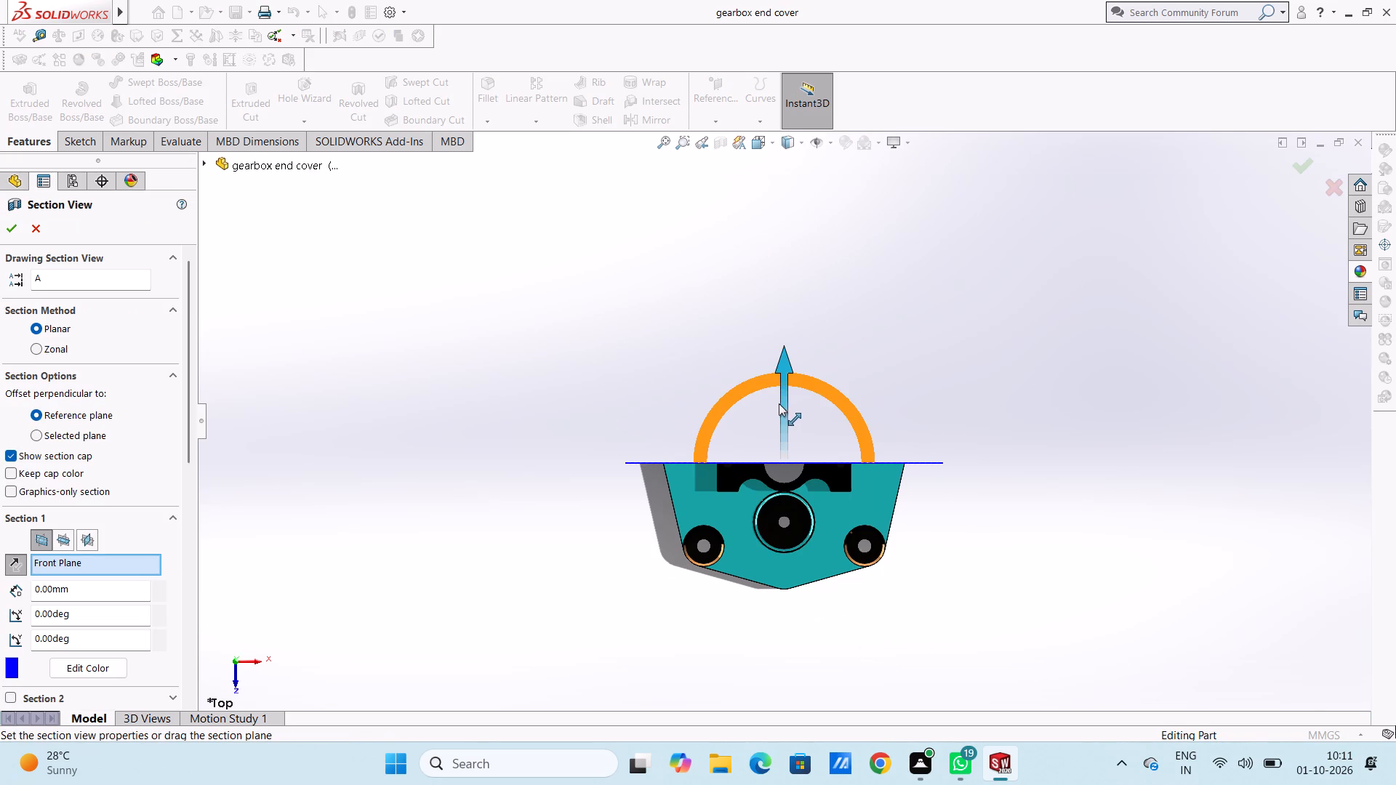
drag(780, 390, 793, 337)
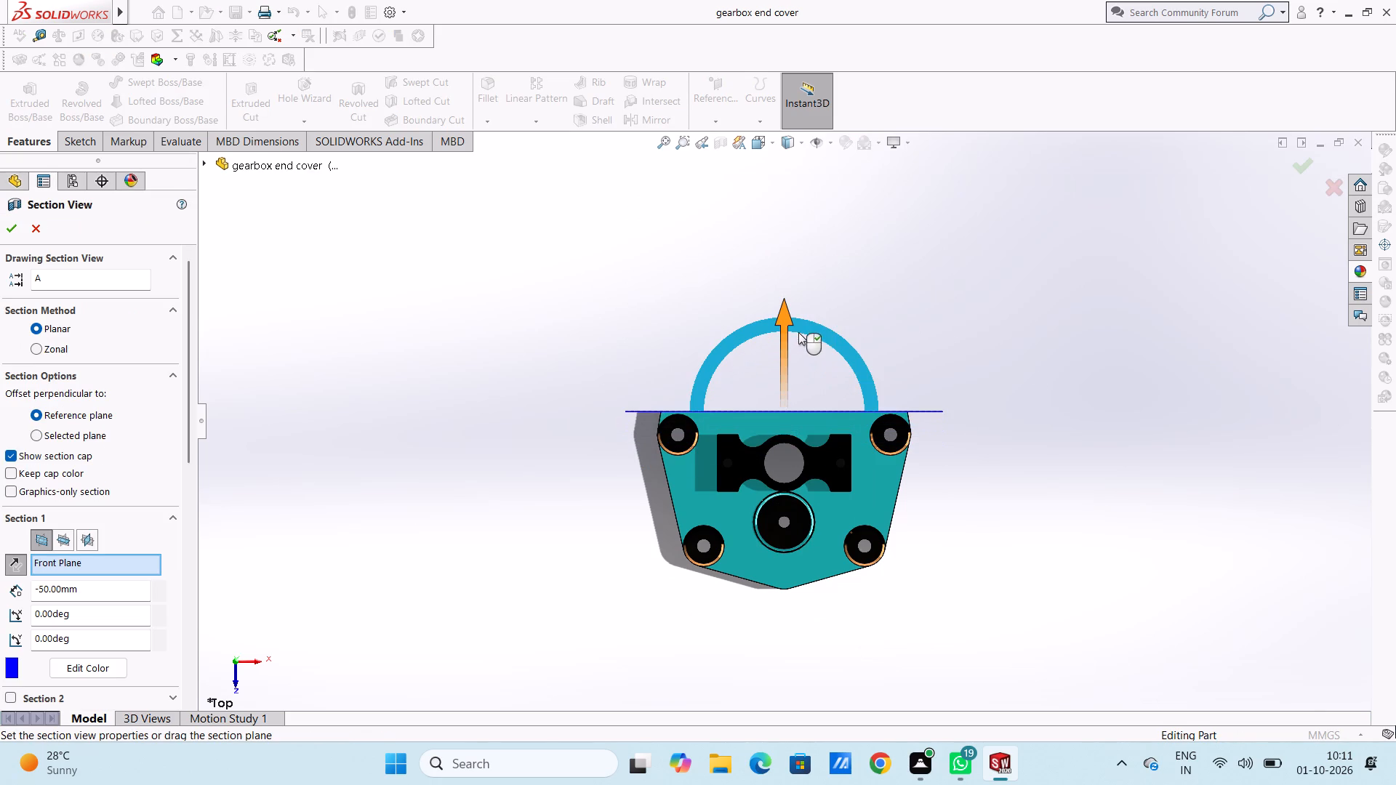
click(817, 331)
drag(817, 331, 813, 367)
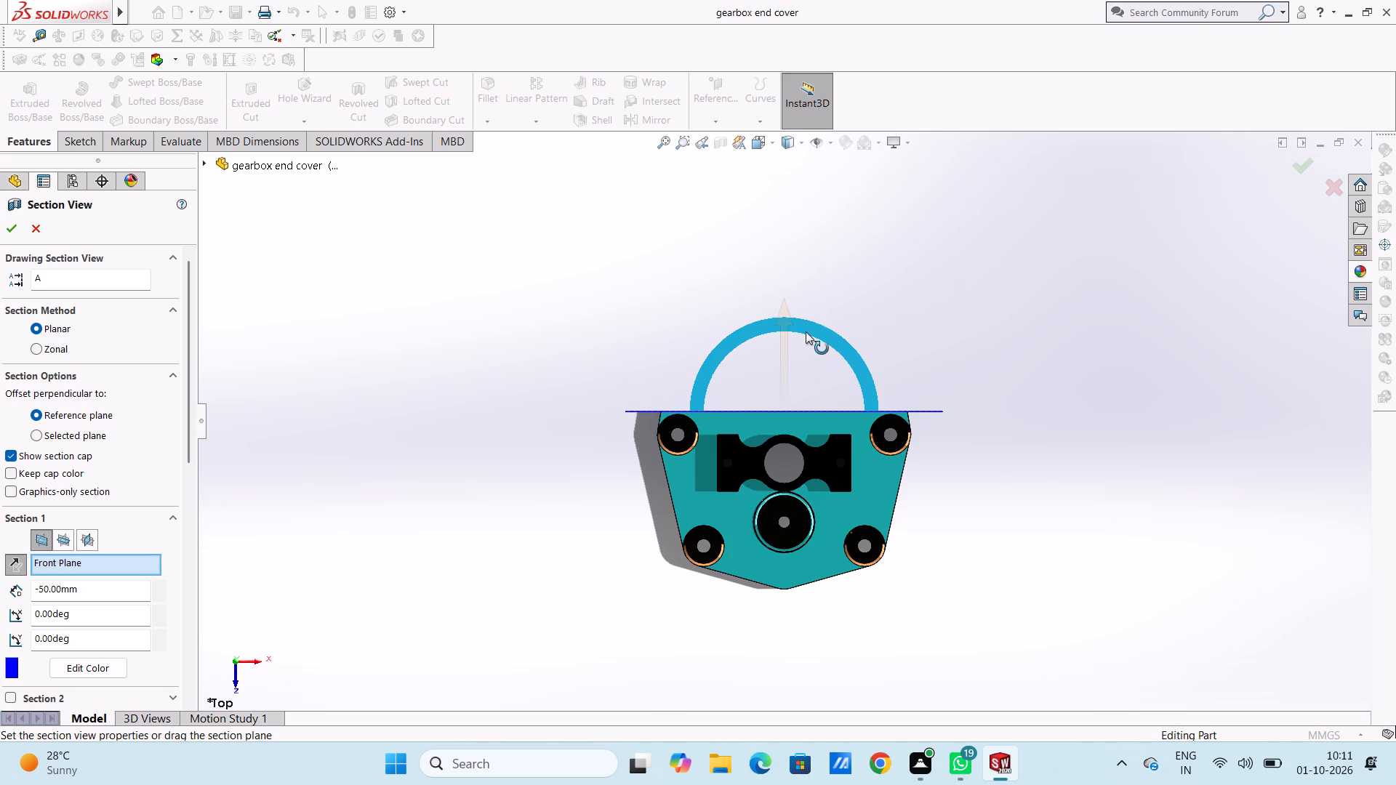
click(828, 338)
click(846, 341)
drag(848, 345, 811, 444)
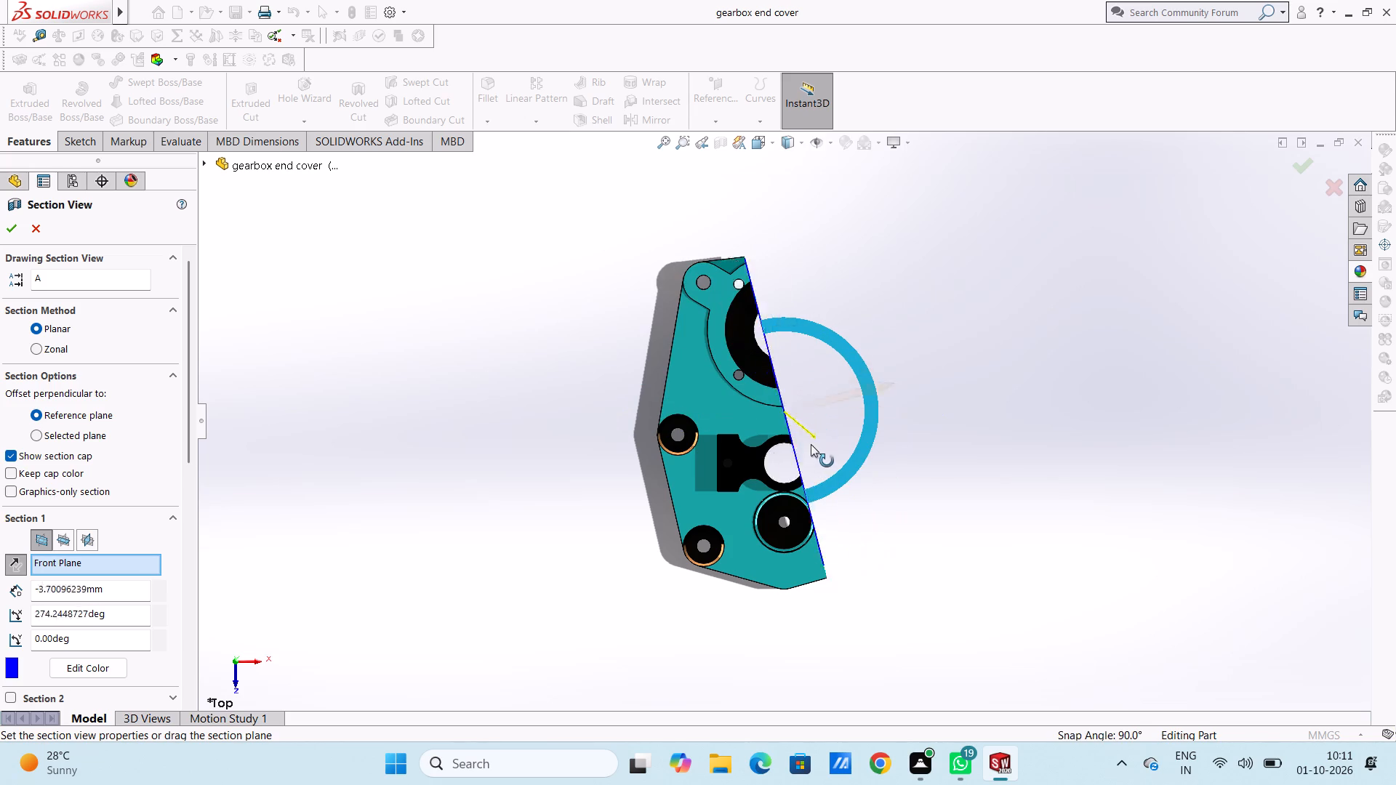
drag(811, 444, 771, 430)
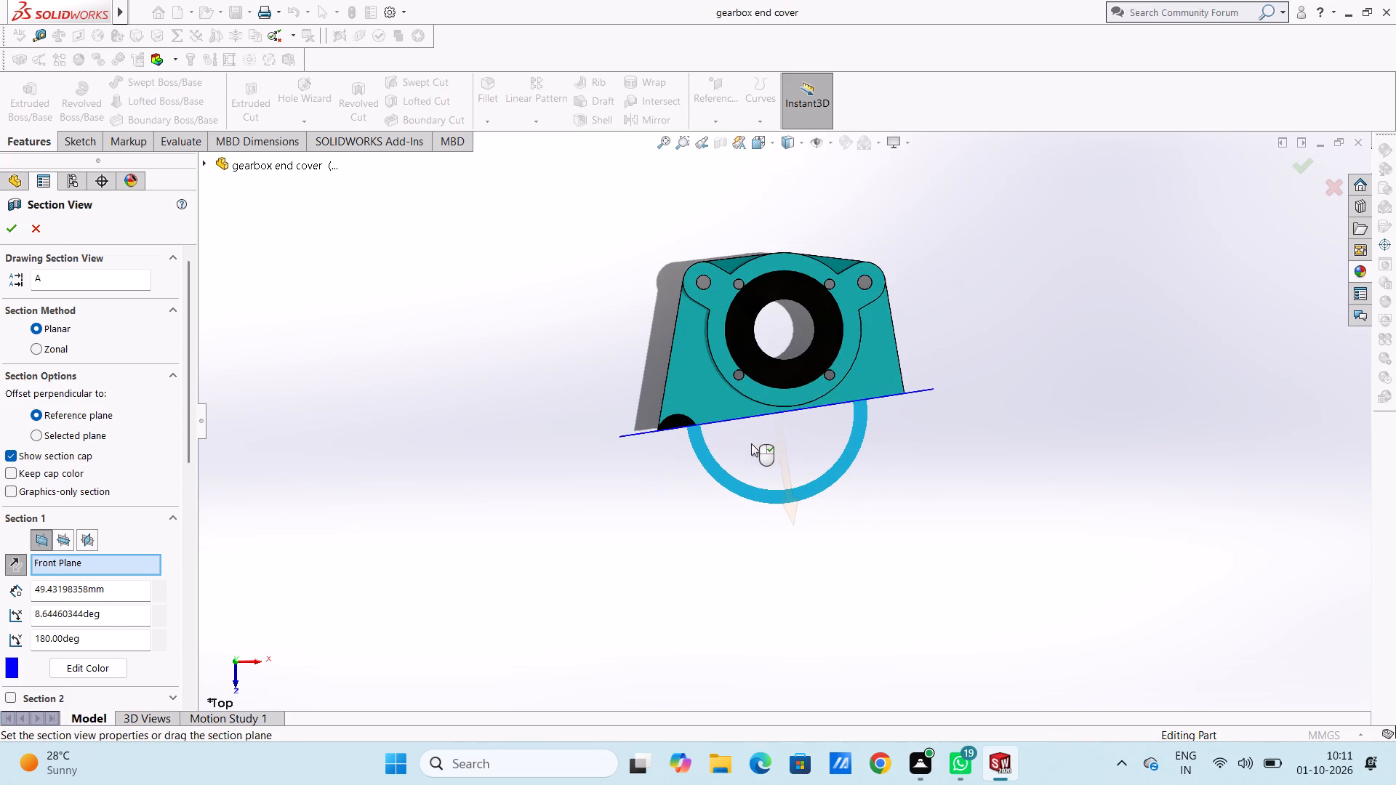
drag(716, 433, 710, 424)
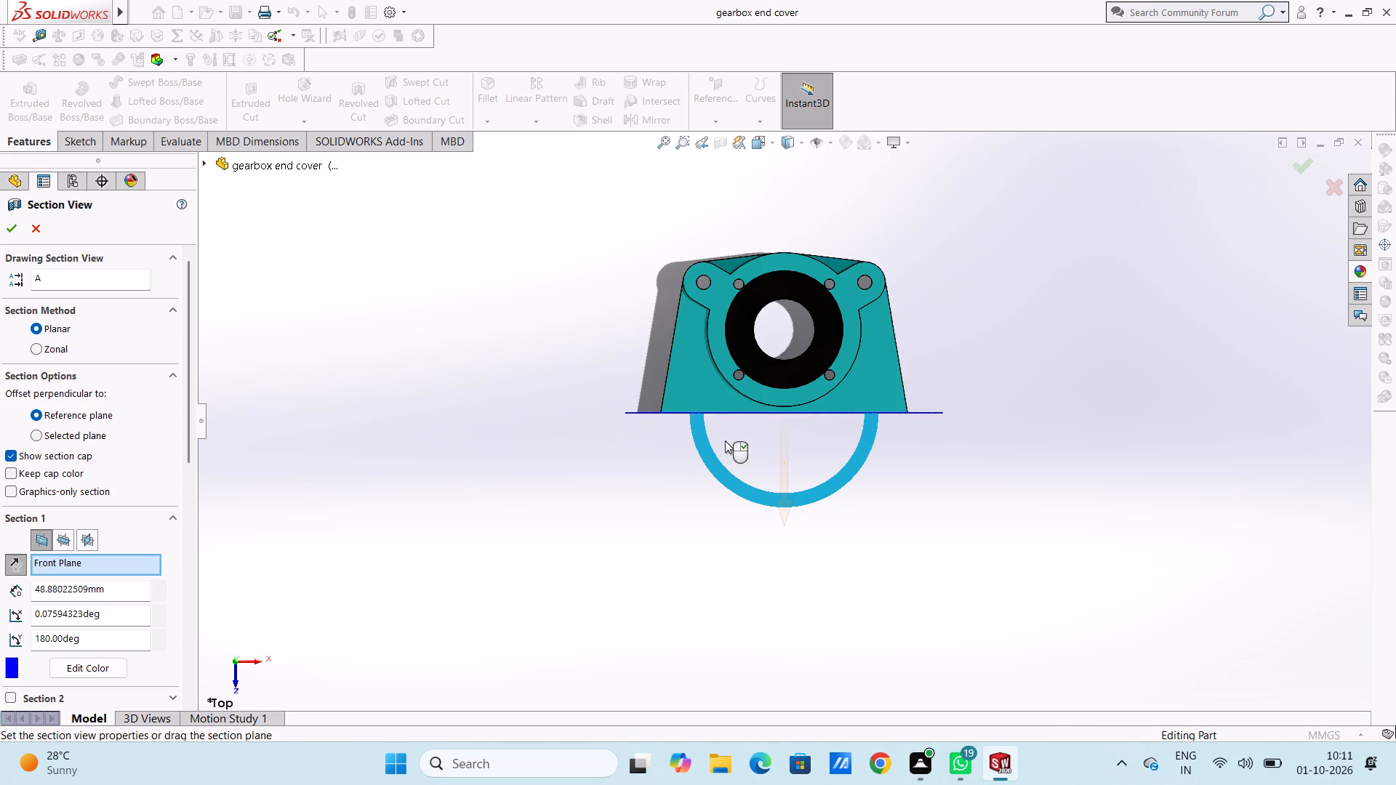
Sweep the section plane between offsets of about -106 mm and 110 mm to examine the cover's bores and bosses in cross-section.
scroll(812, 482, up, 1)
middle_drag(812, 482, 811, 264)
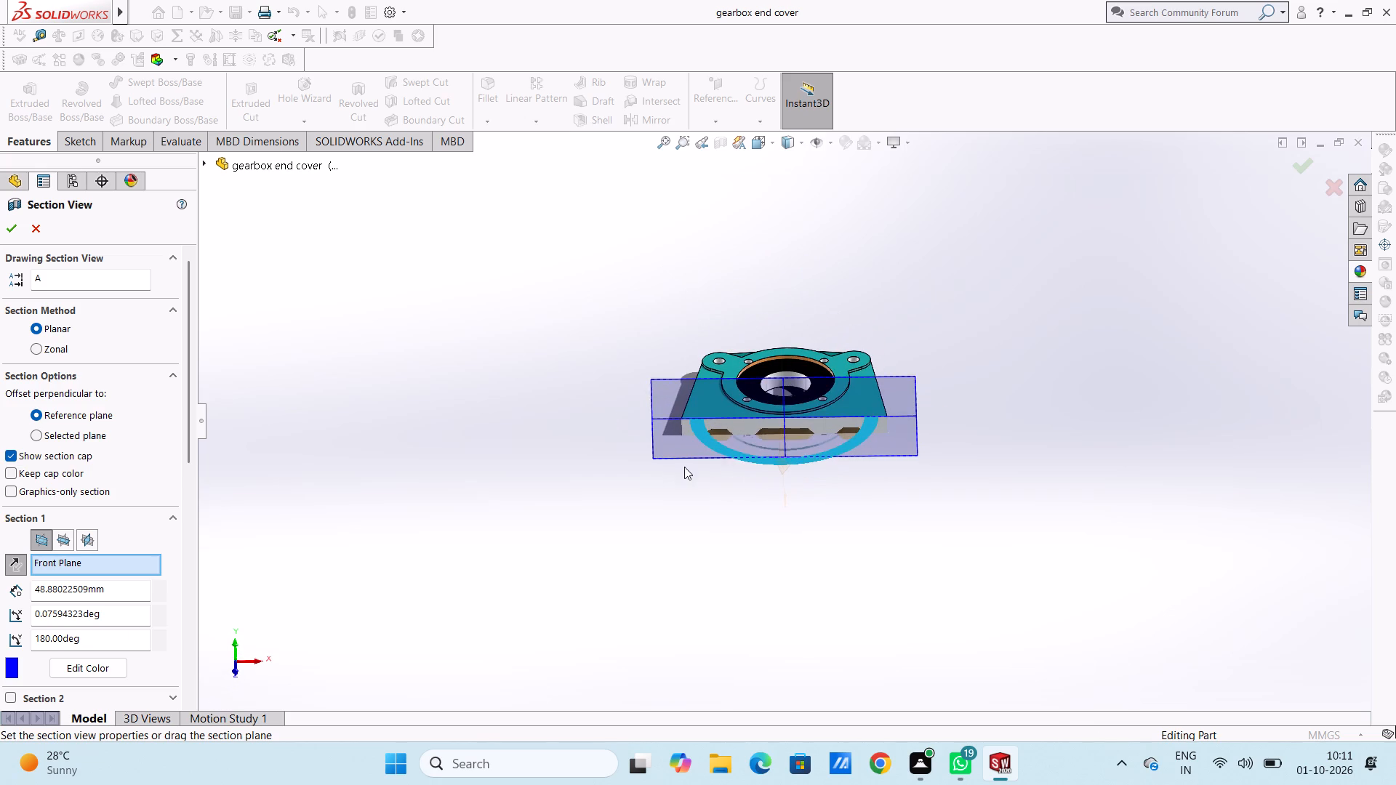
middle_drag(650, 522, 657, 427)
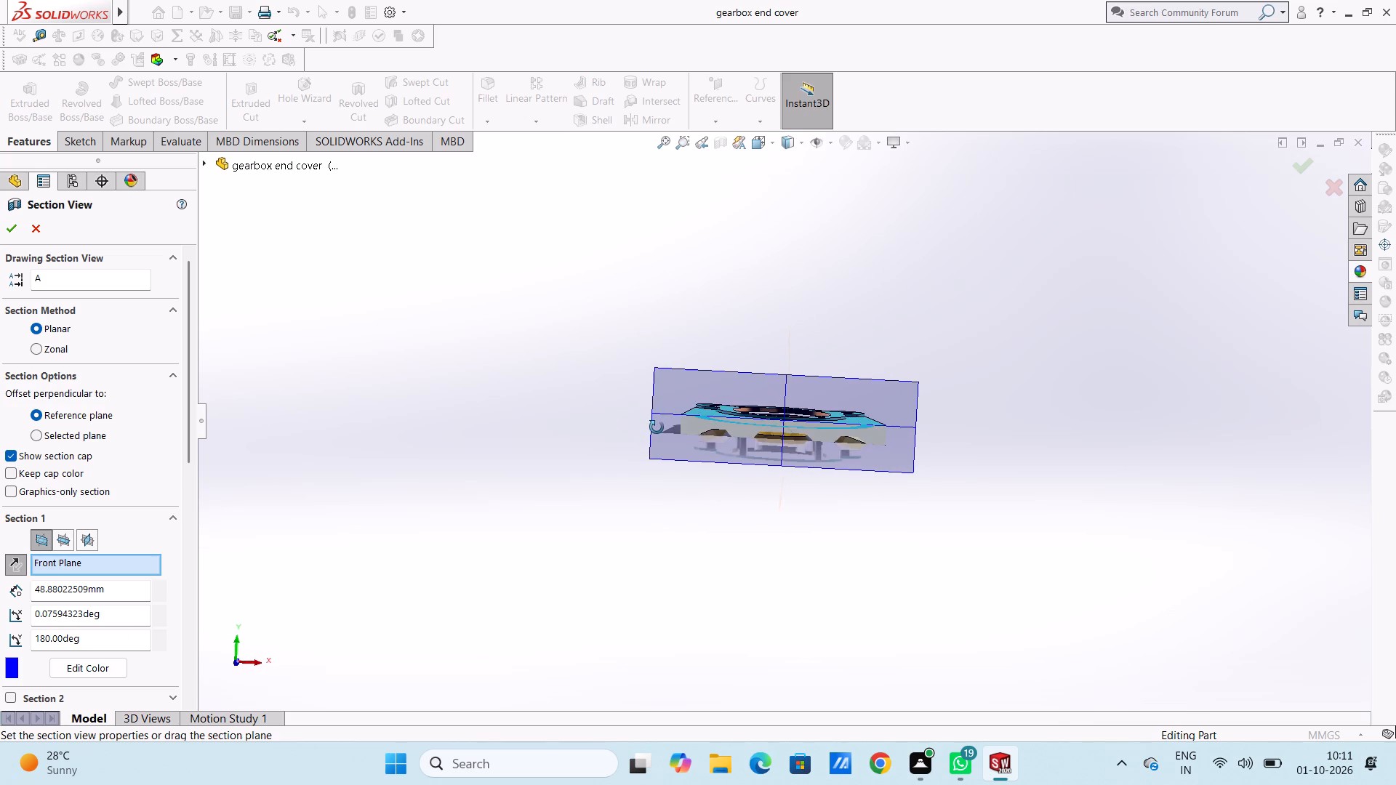
middle_drag(657, 427, 636, 395)
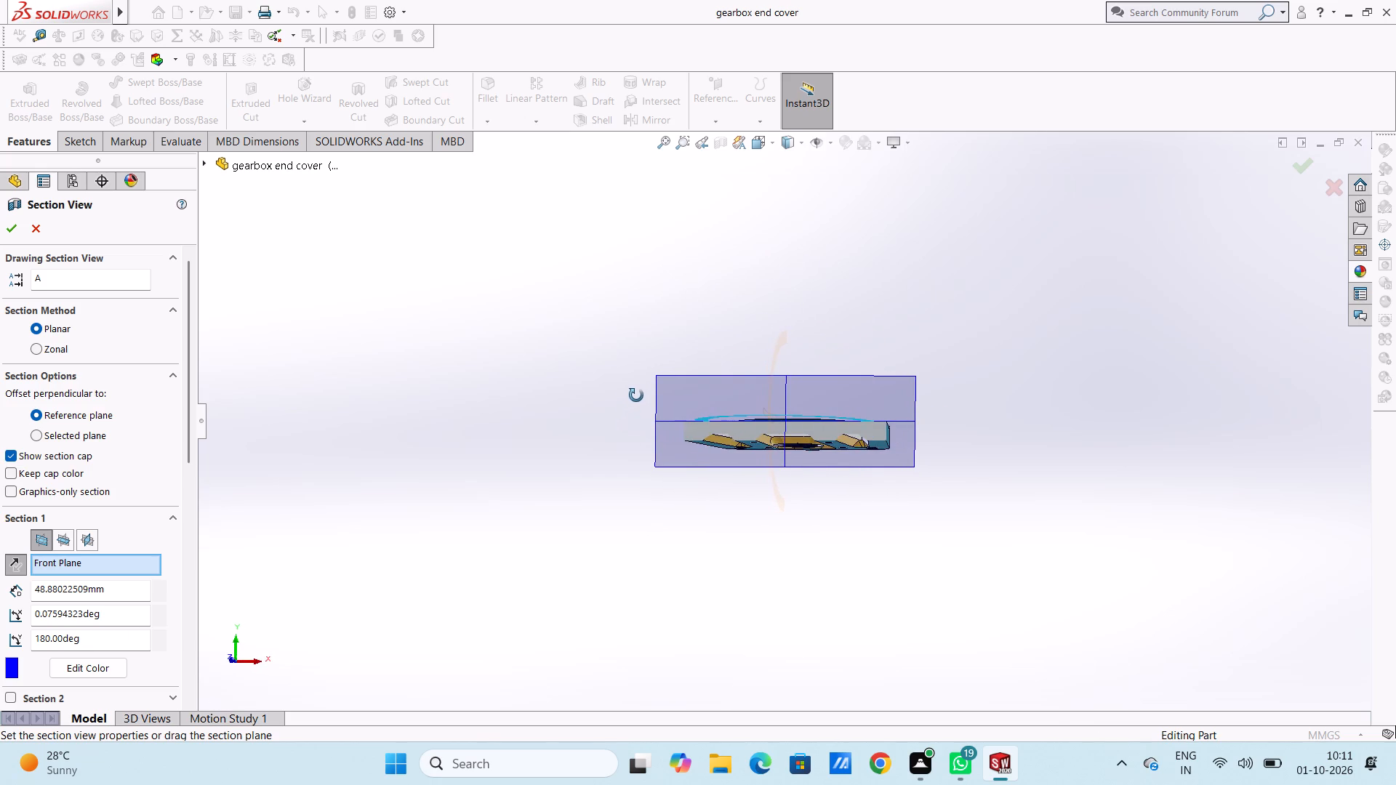
middle_drag(636, 395, 641, 411)
drag(779, 424, 779, 453)
middle_drag(820, 407, 827, 425)
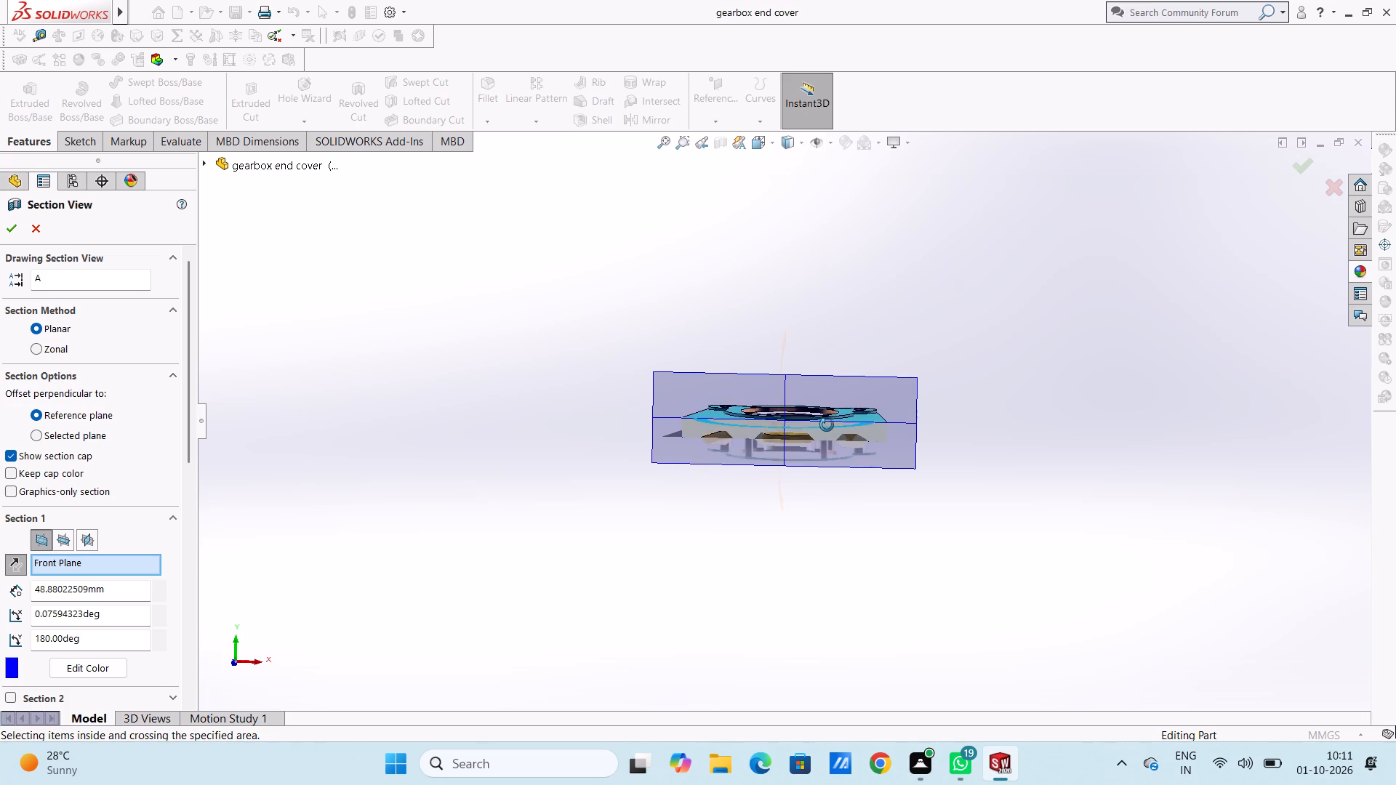
middle_drag(827, 425, 857, 455)
click(787, 438)
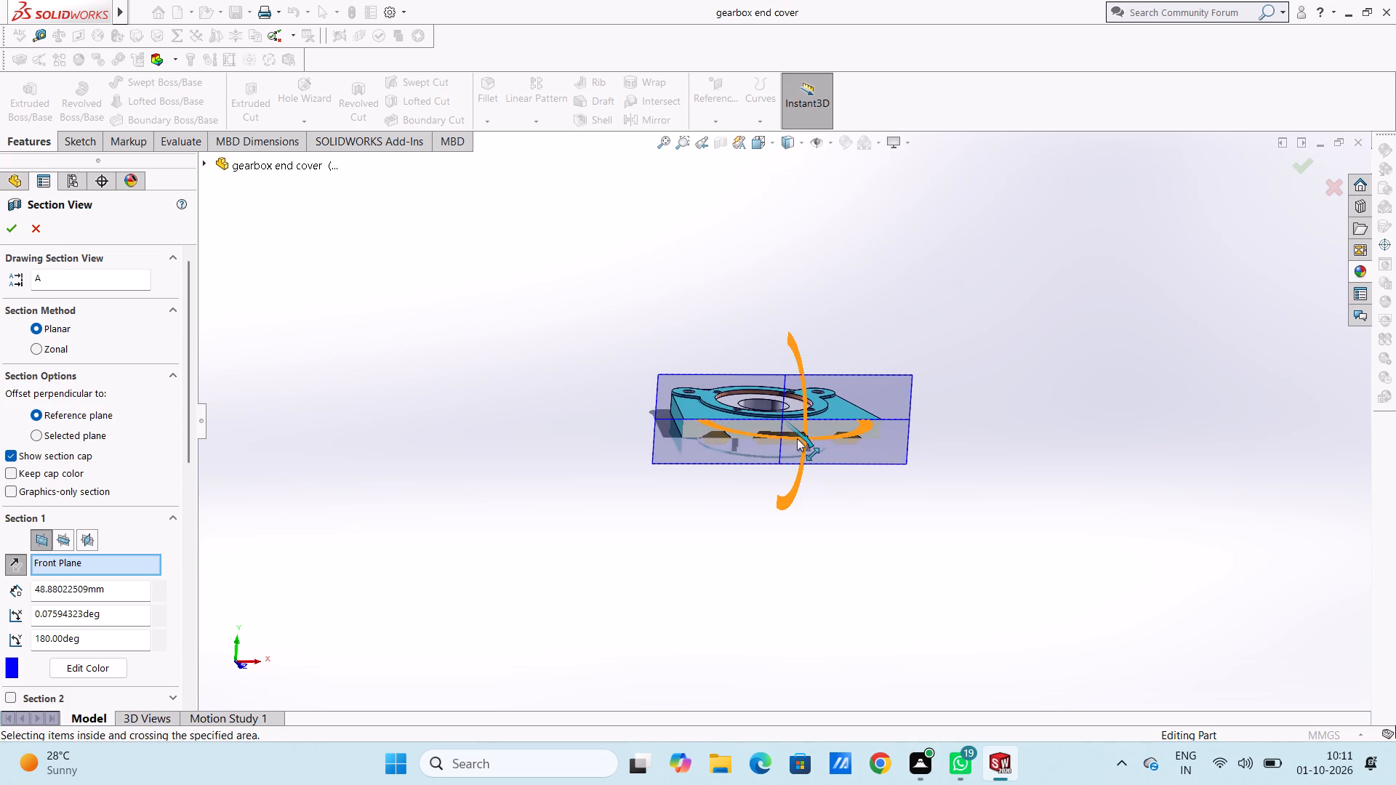
drag(797, 438, 825, 478)
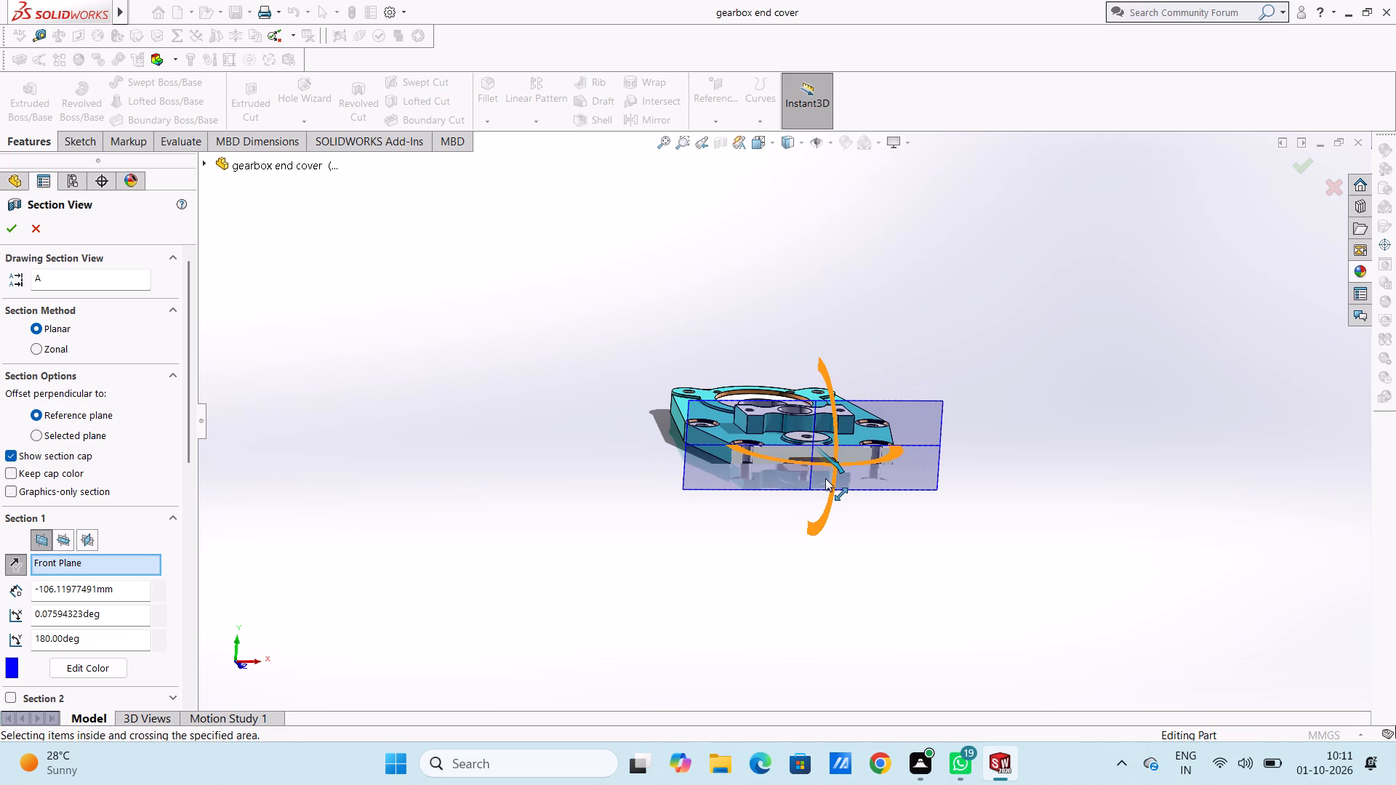
drag(825, 478, 809, 450)
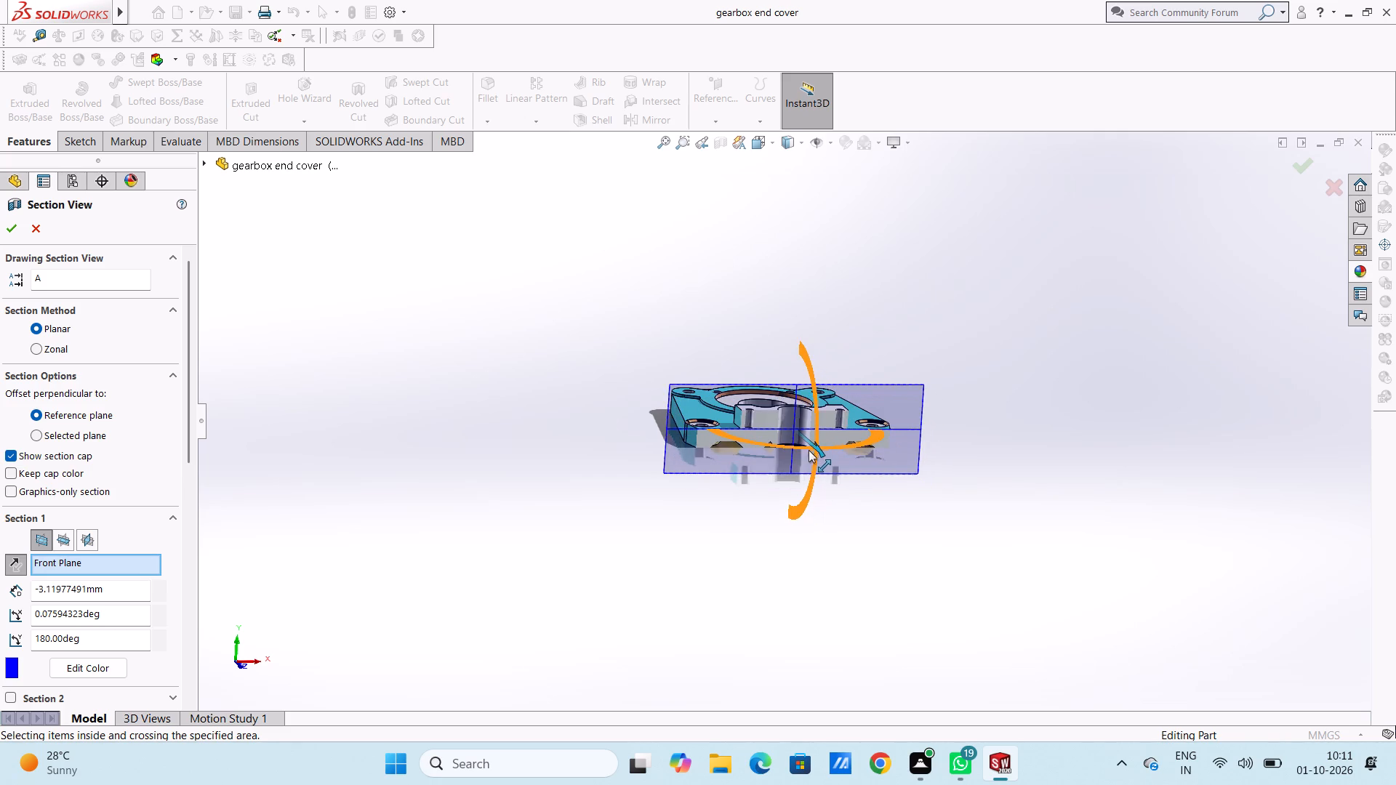
drag(809, 450, 807, 457)
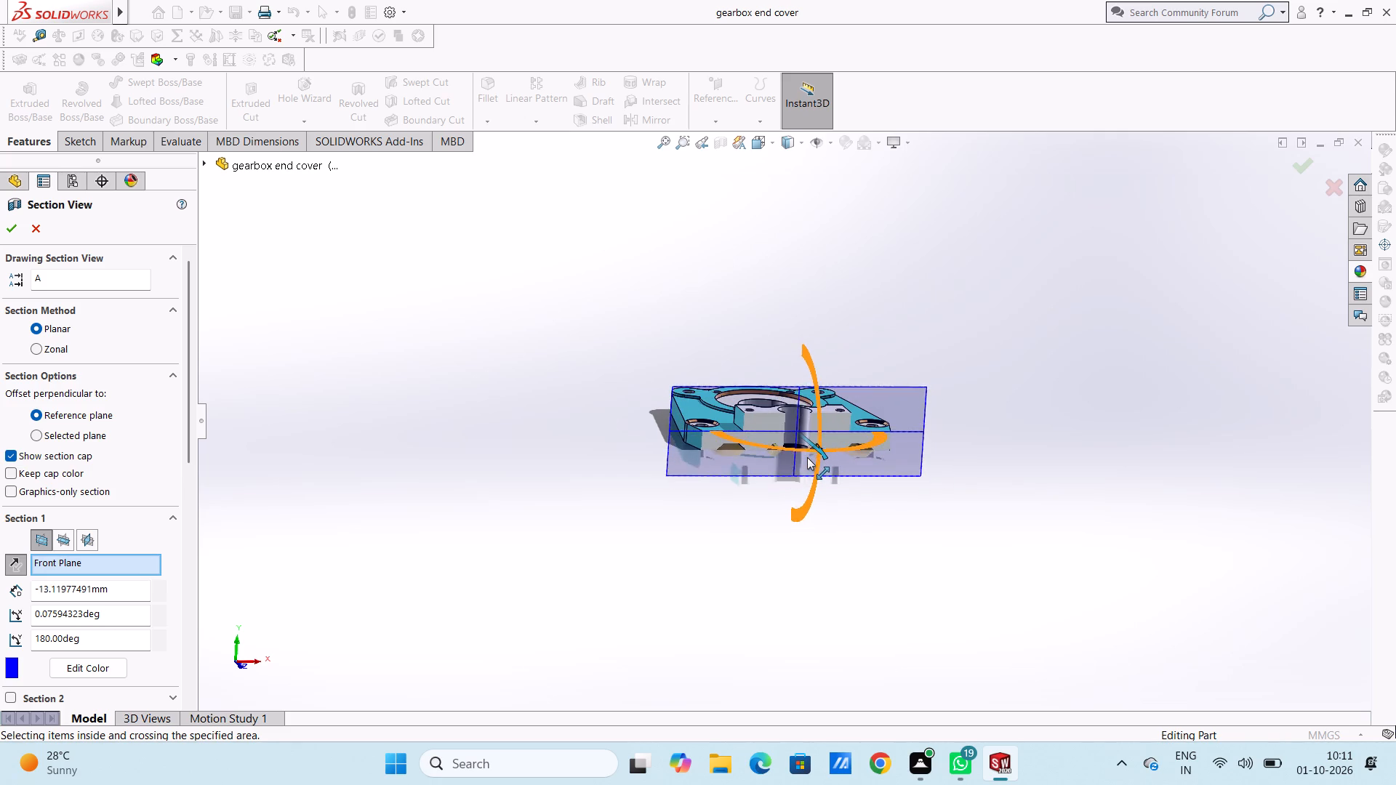
drag(807, 457, 780, 430)
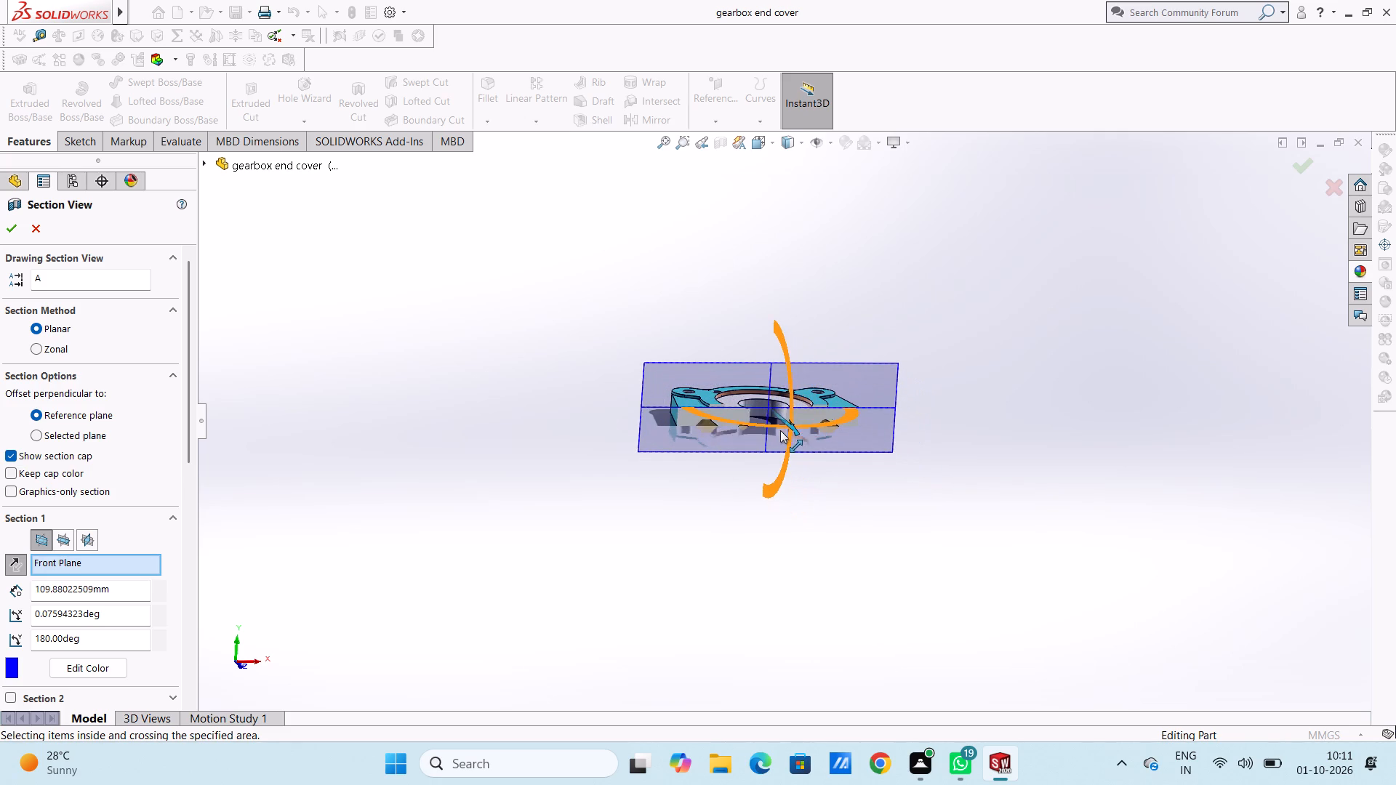
drag(780, 430, 799, 484)
Examine the section from the cover's underside, shifting the cutting plane between offsets of about -36 mm and -90 mm.
middle_drag(799, 484, 763, 424)
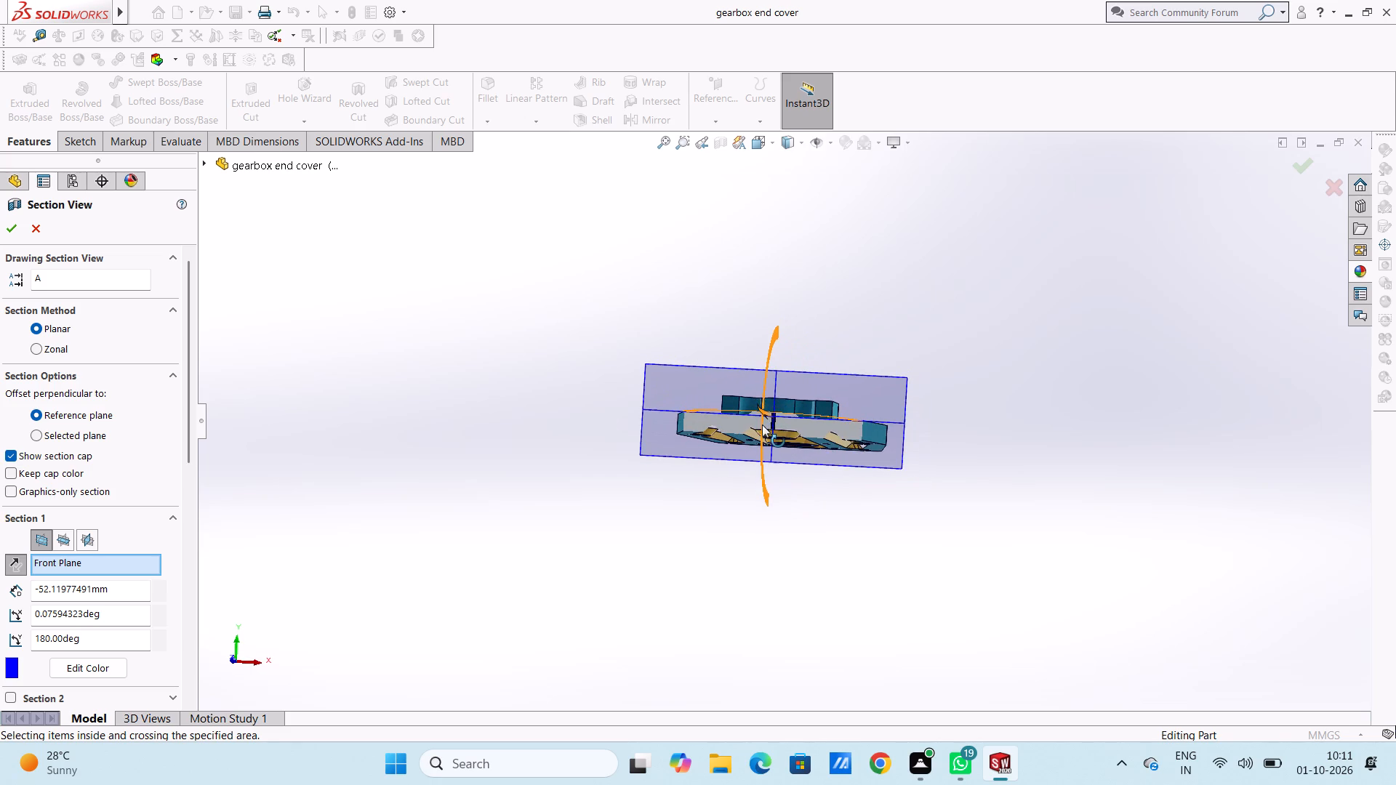
drag(763, 419, 744, 467)
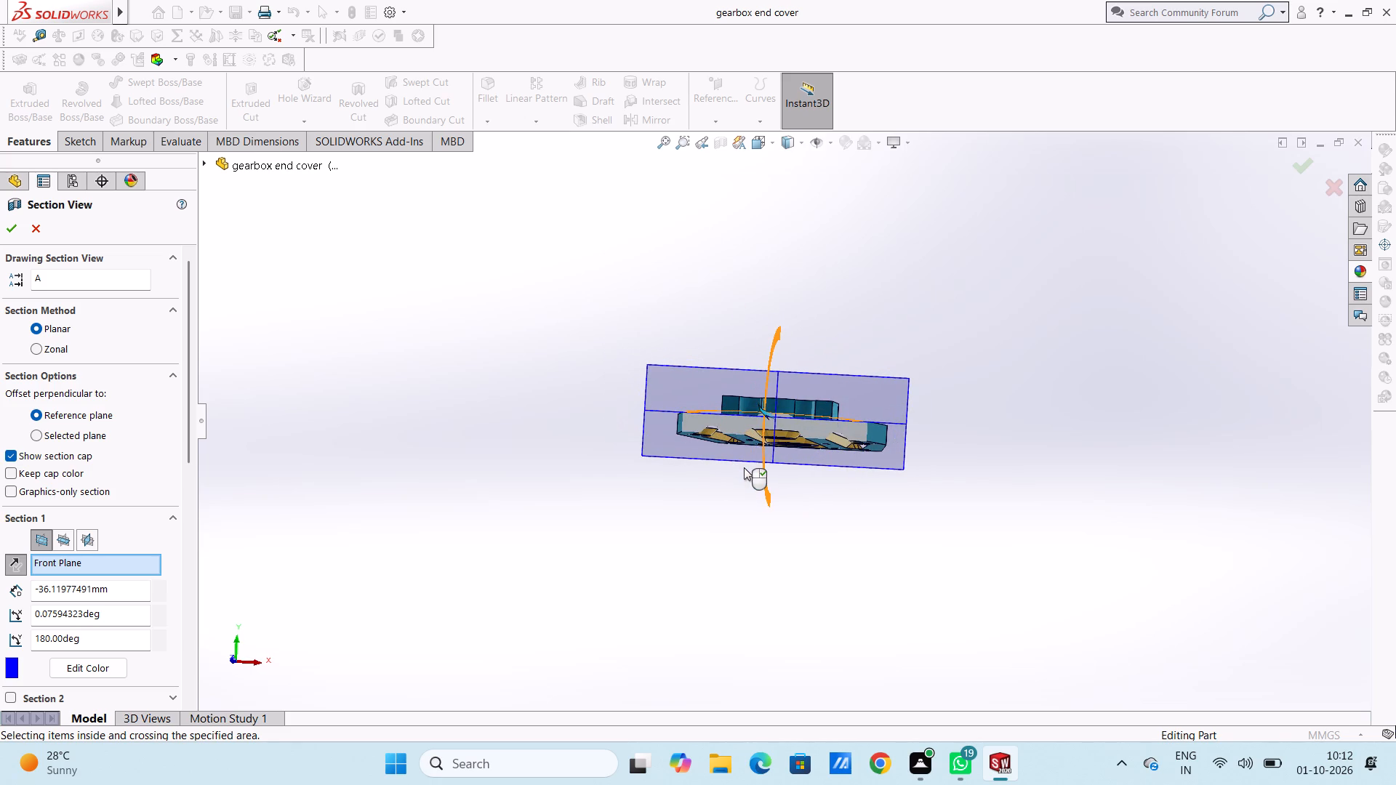
drag(764, 408, 750, 432)
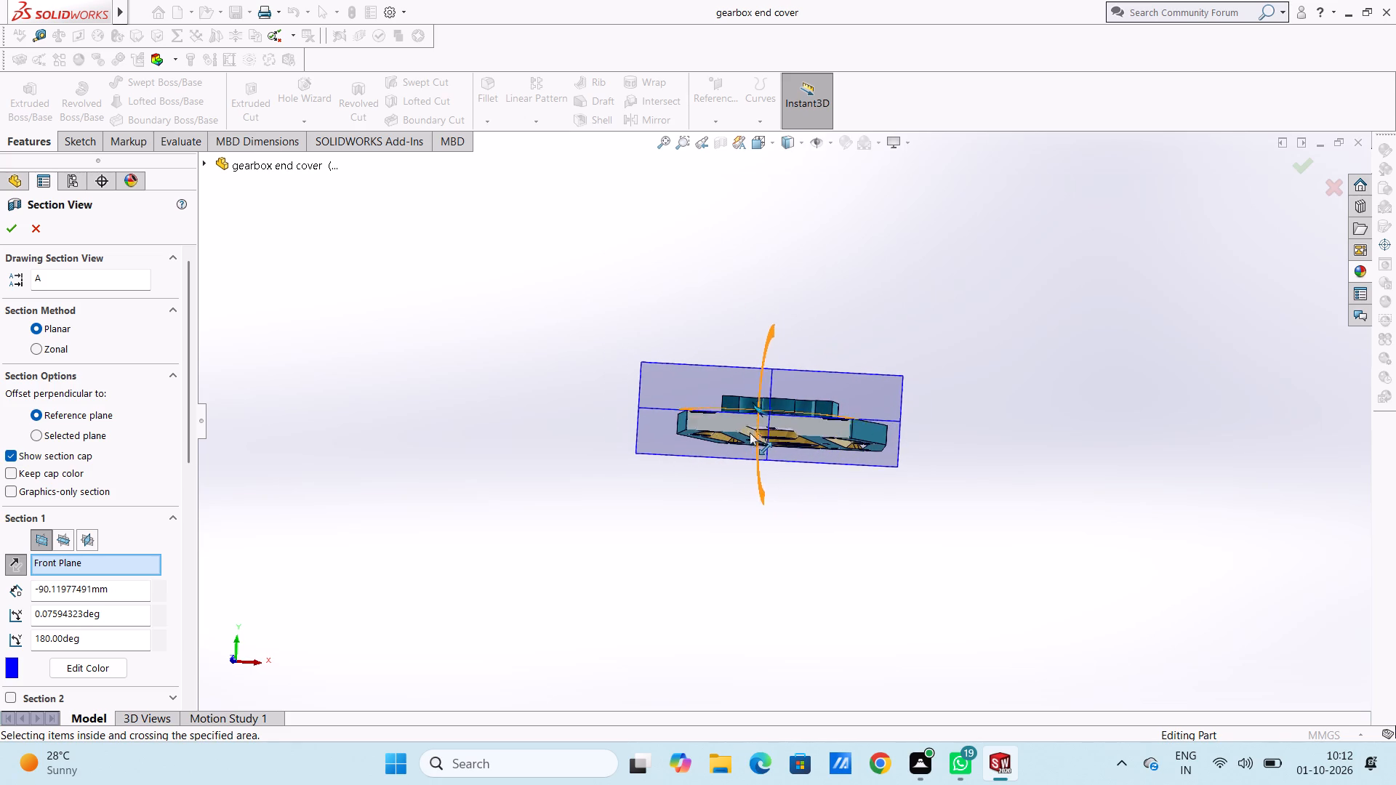
drag(750, 432, 751, 436)
Examine the cover's cross-section from its outer side, sweeping the Front Plane section between offsets of about -192 mm and 183 mm.
middle_drag(752, 392, 809, 465)
drag(868, 467, 905, 501)
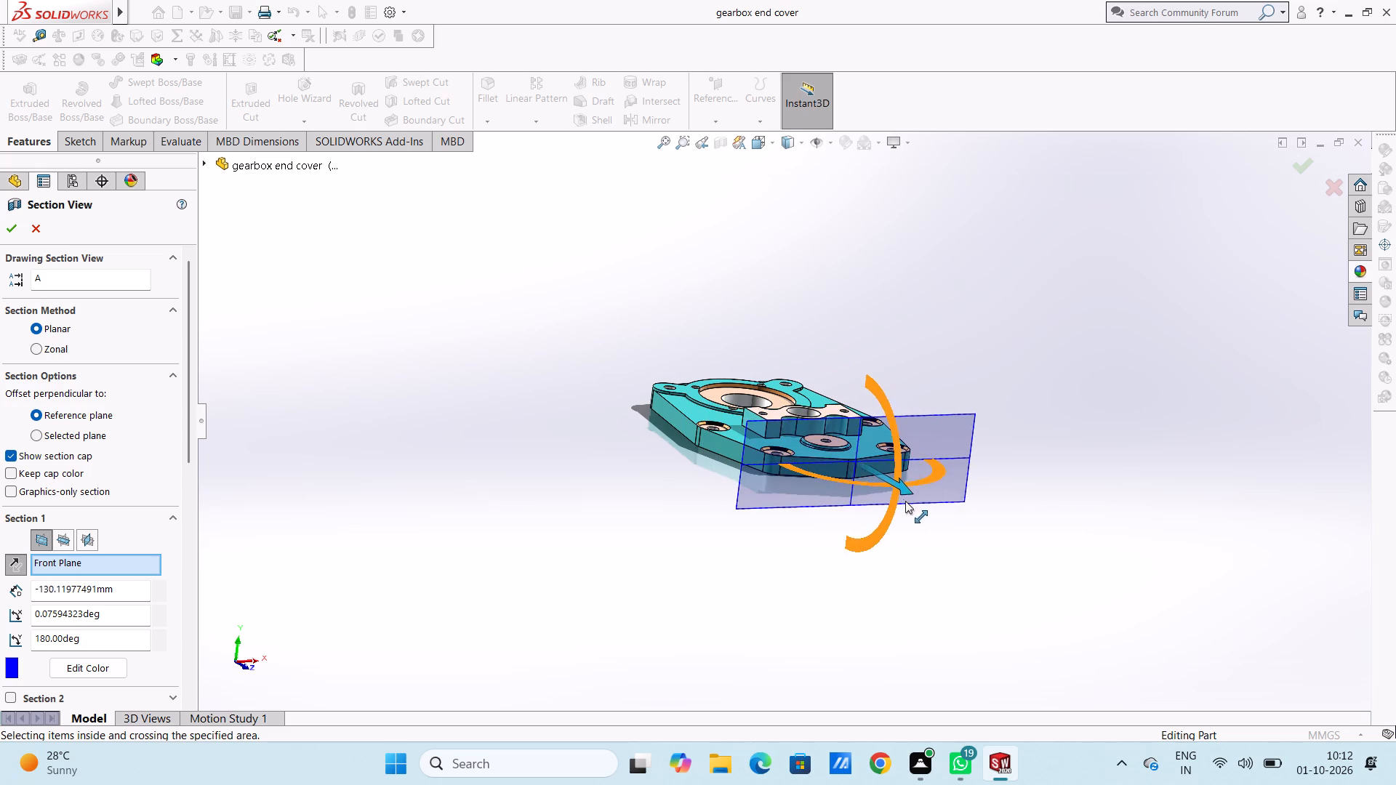
drag(905, 501, 890, 454)
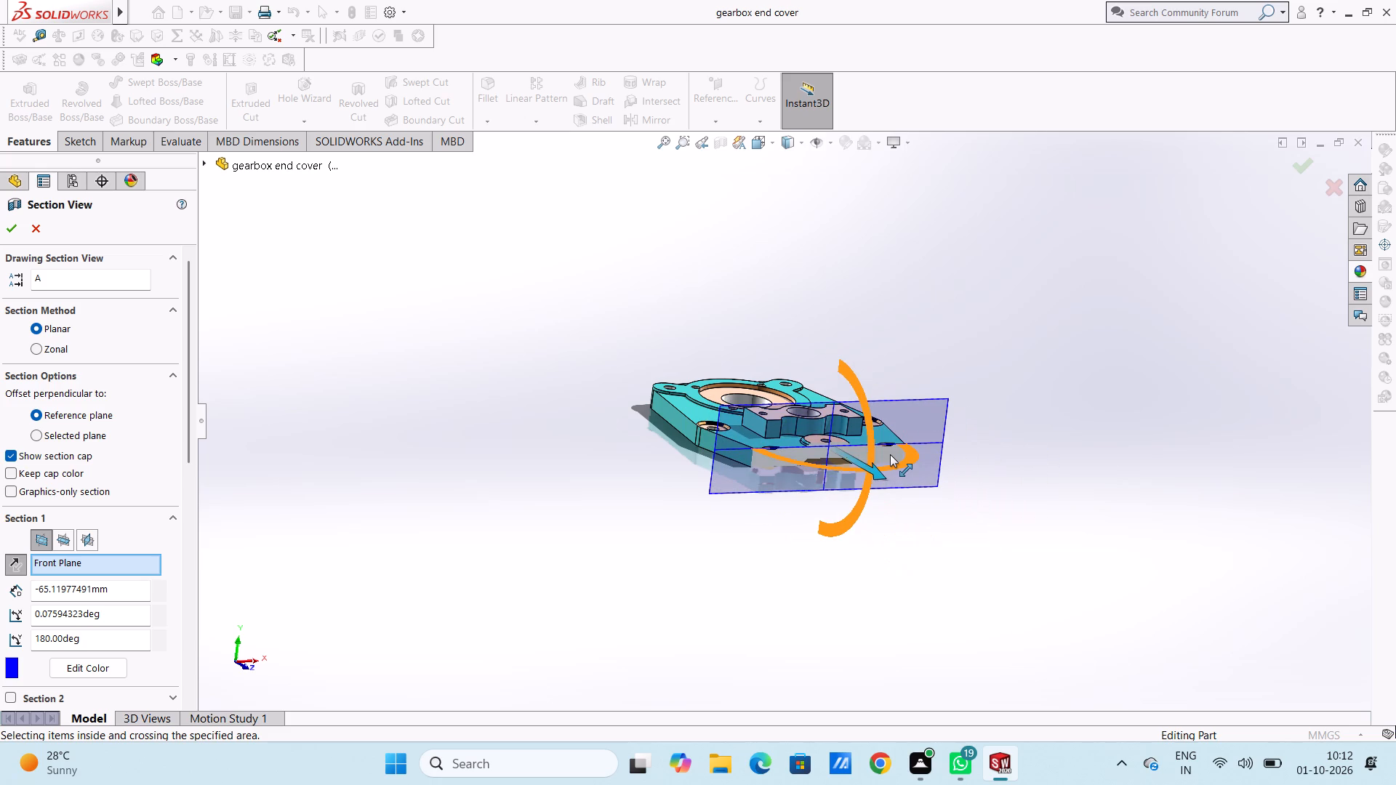
drag(890, 454, 871, 425)
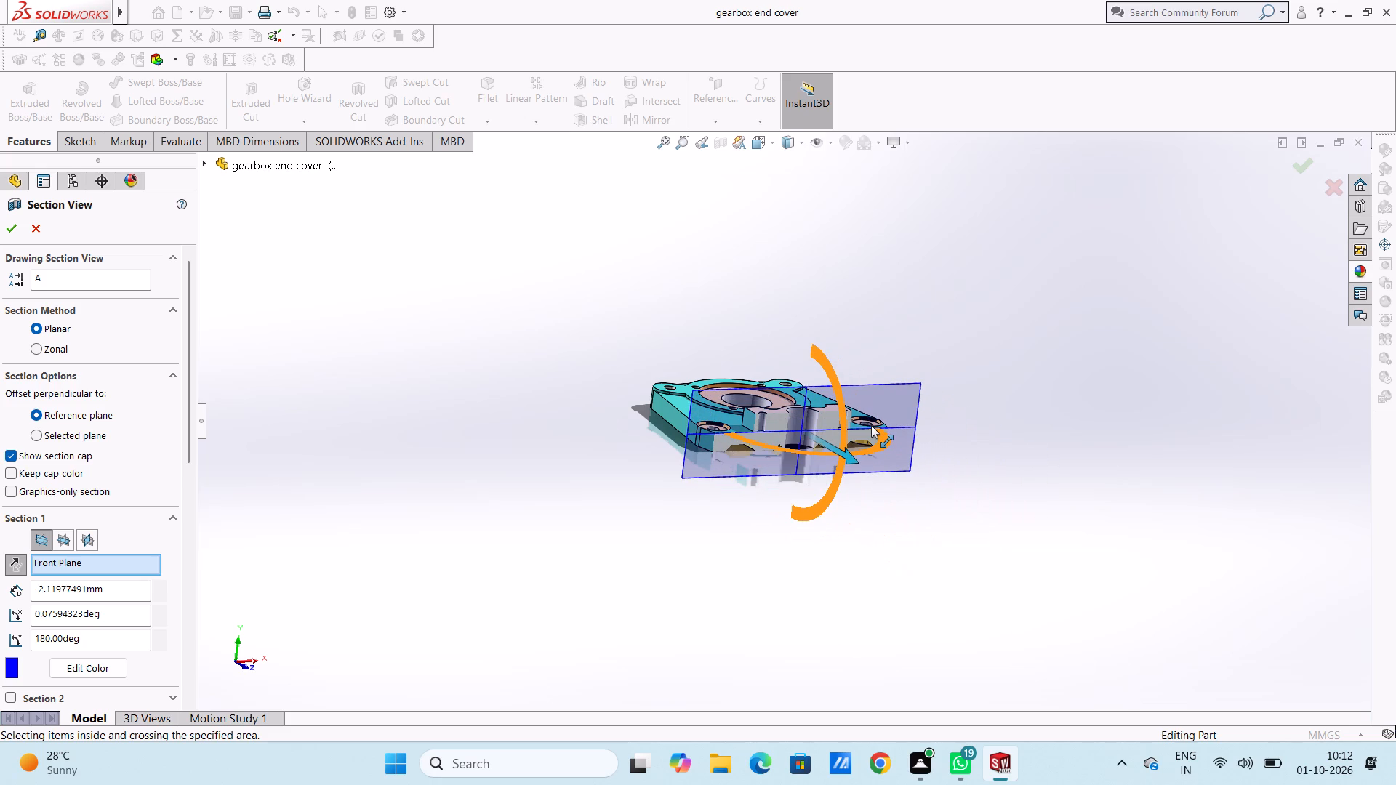
drag(871, 425, 899, 499)
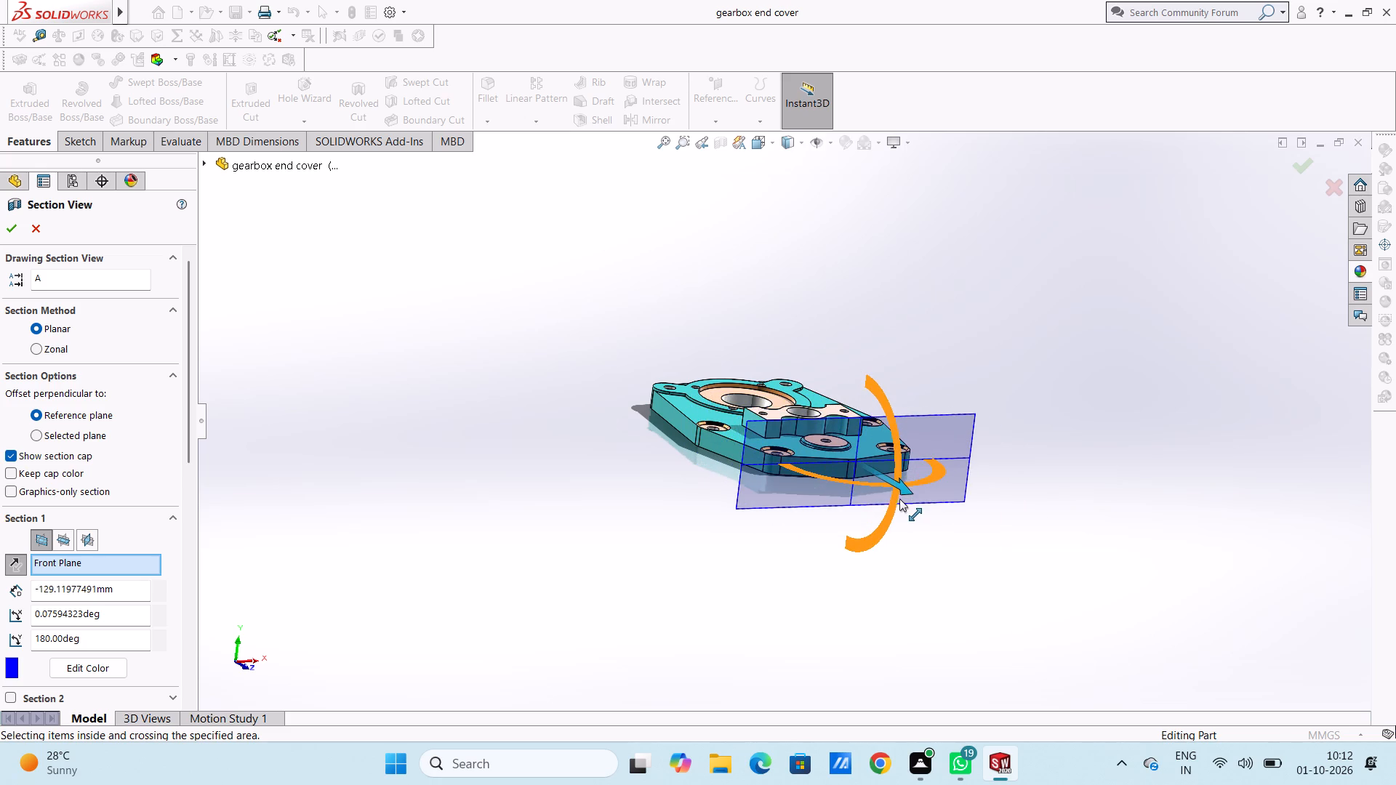
drag(899, 499, 856, 454)
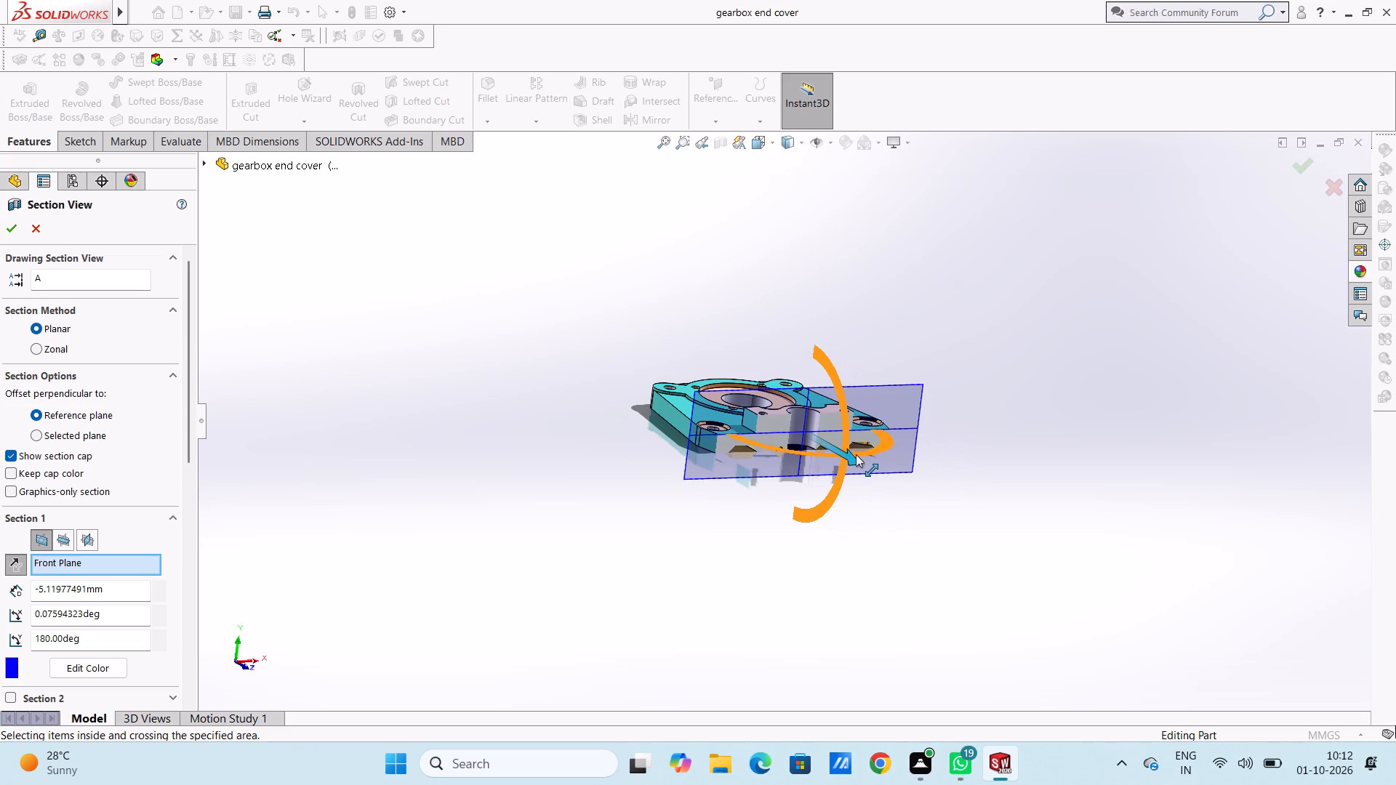
drag(856, 454, 908, 540)
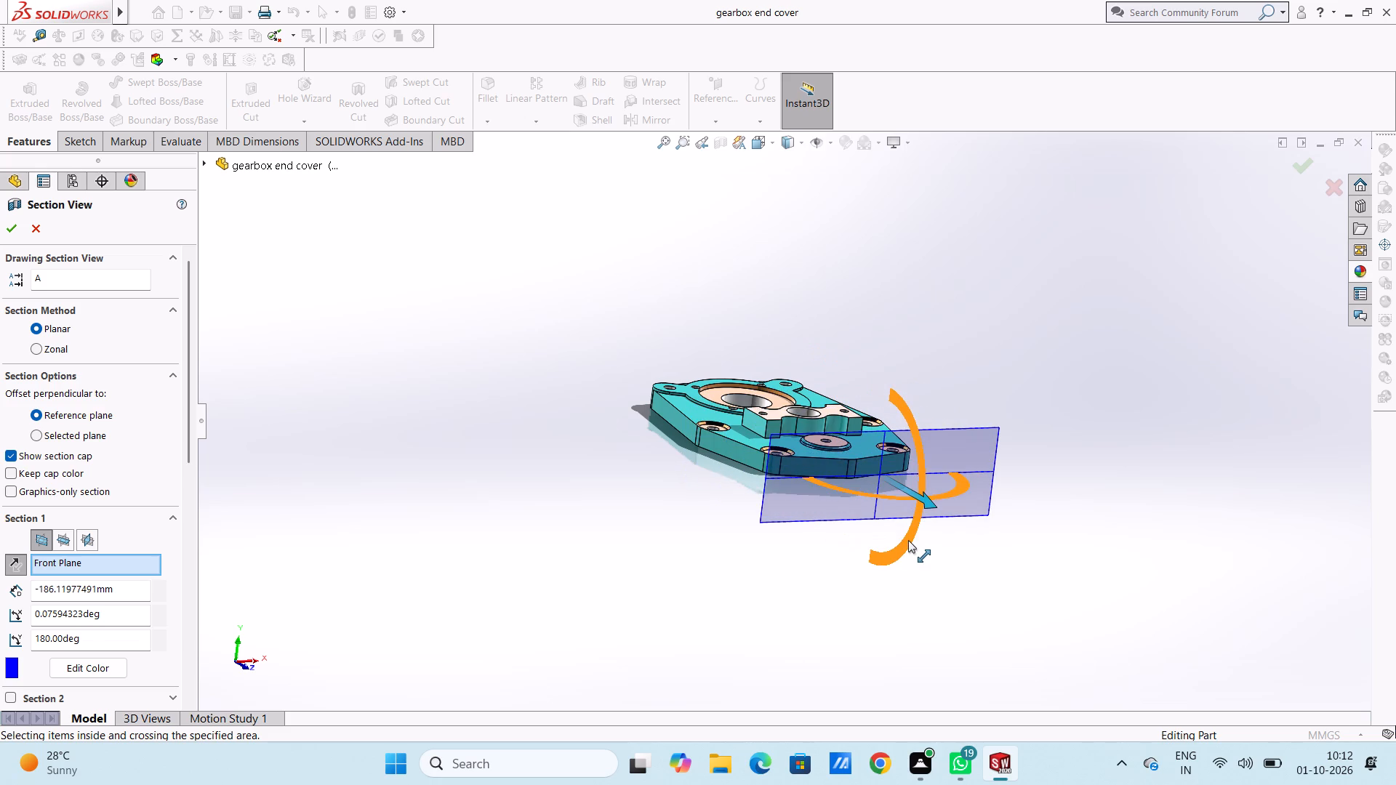
drag(908, 540, 784, 393)
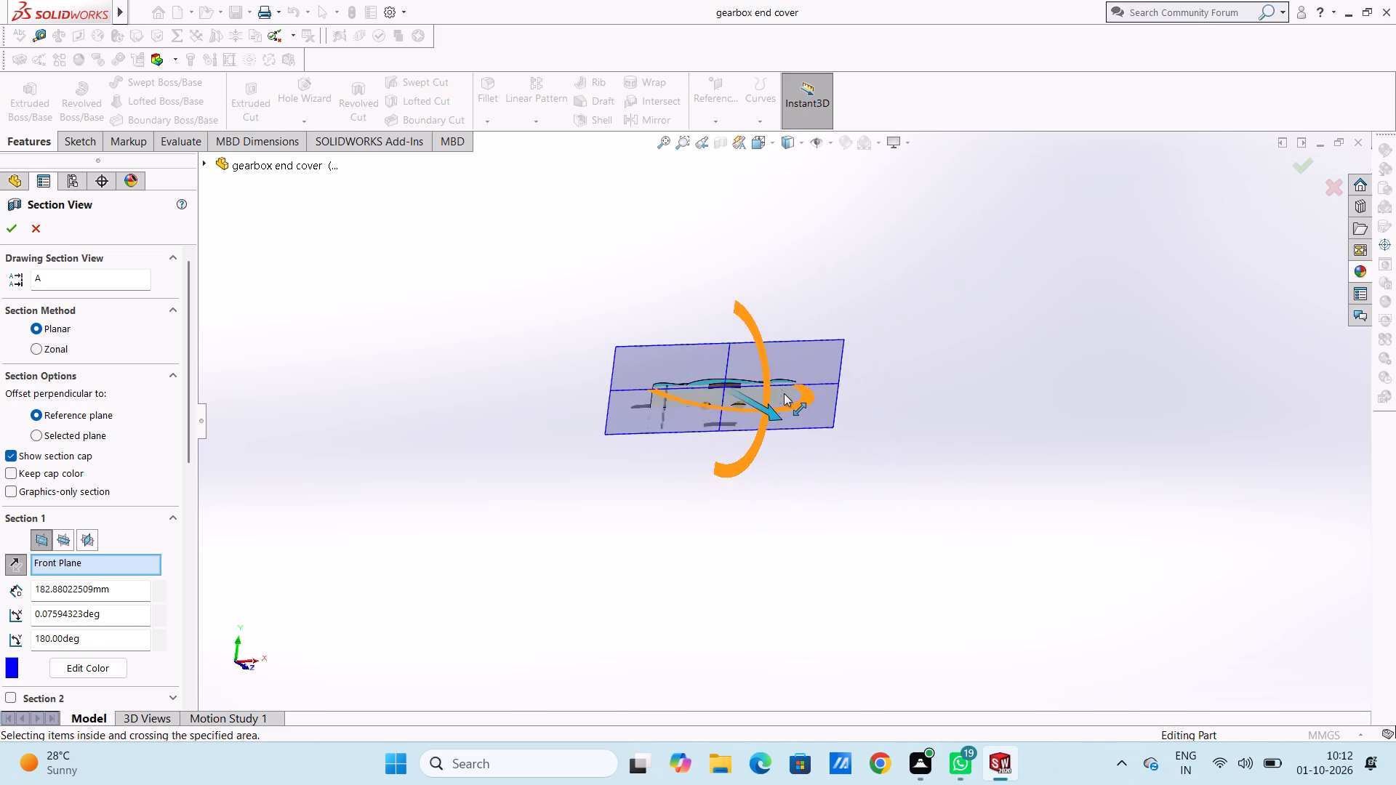
drag(784, 393, 920, 526)
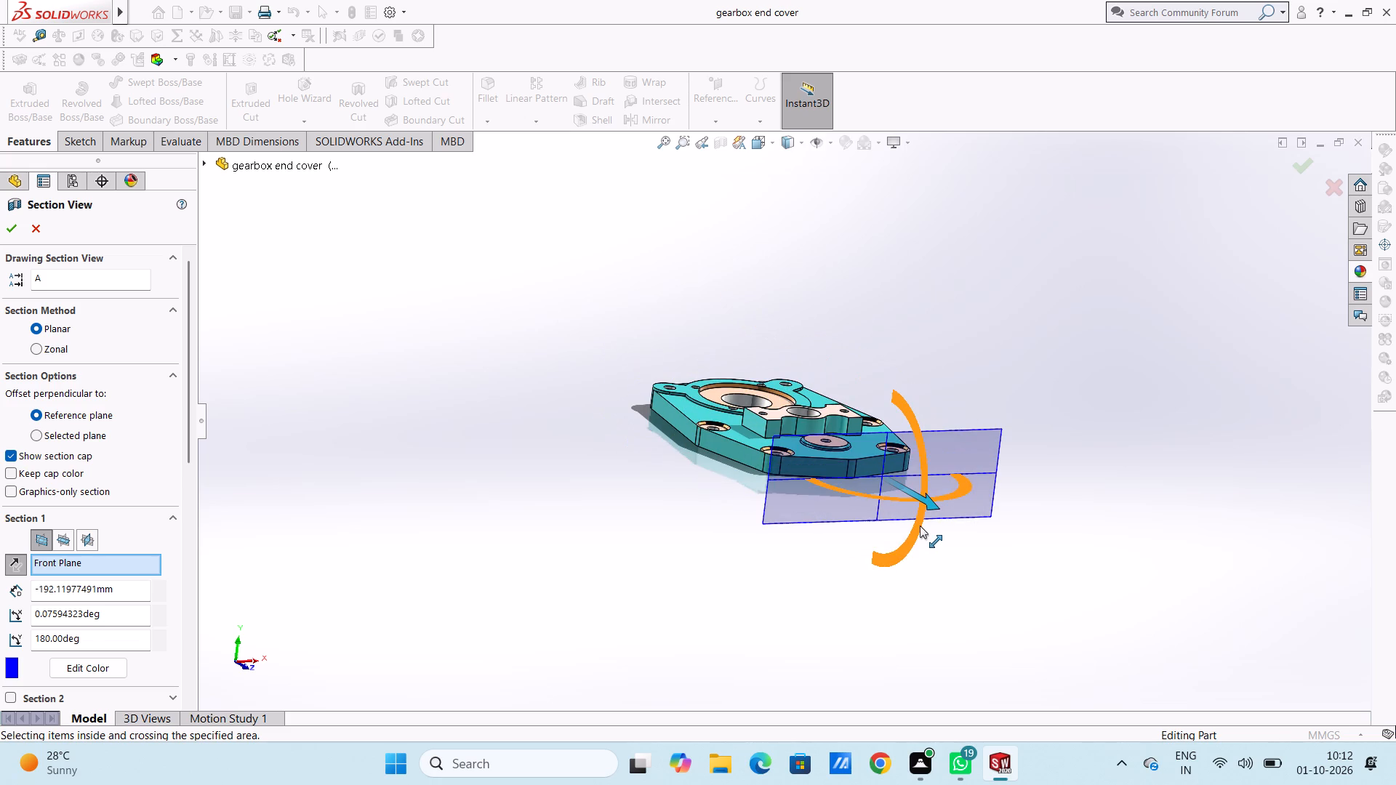
drag(920, 526, 824, 420)
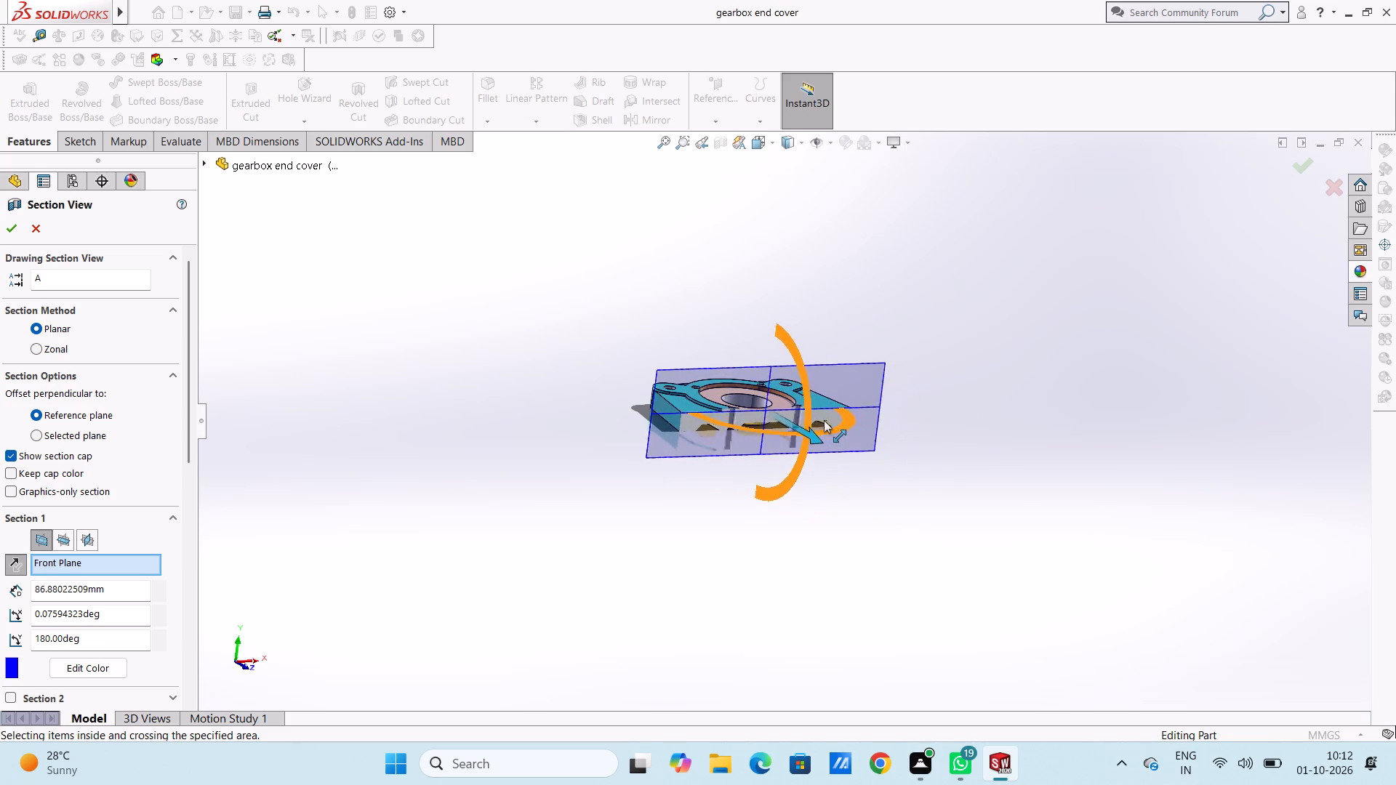
drag(824, 420, 859, 488)
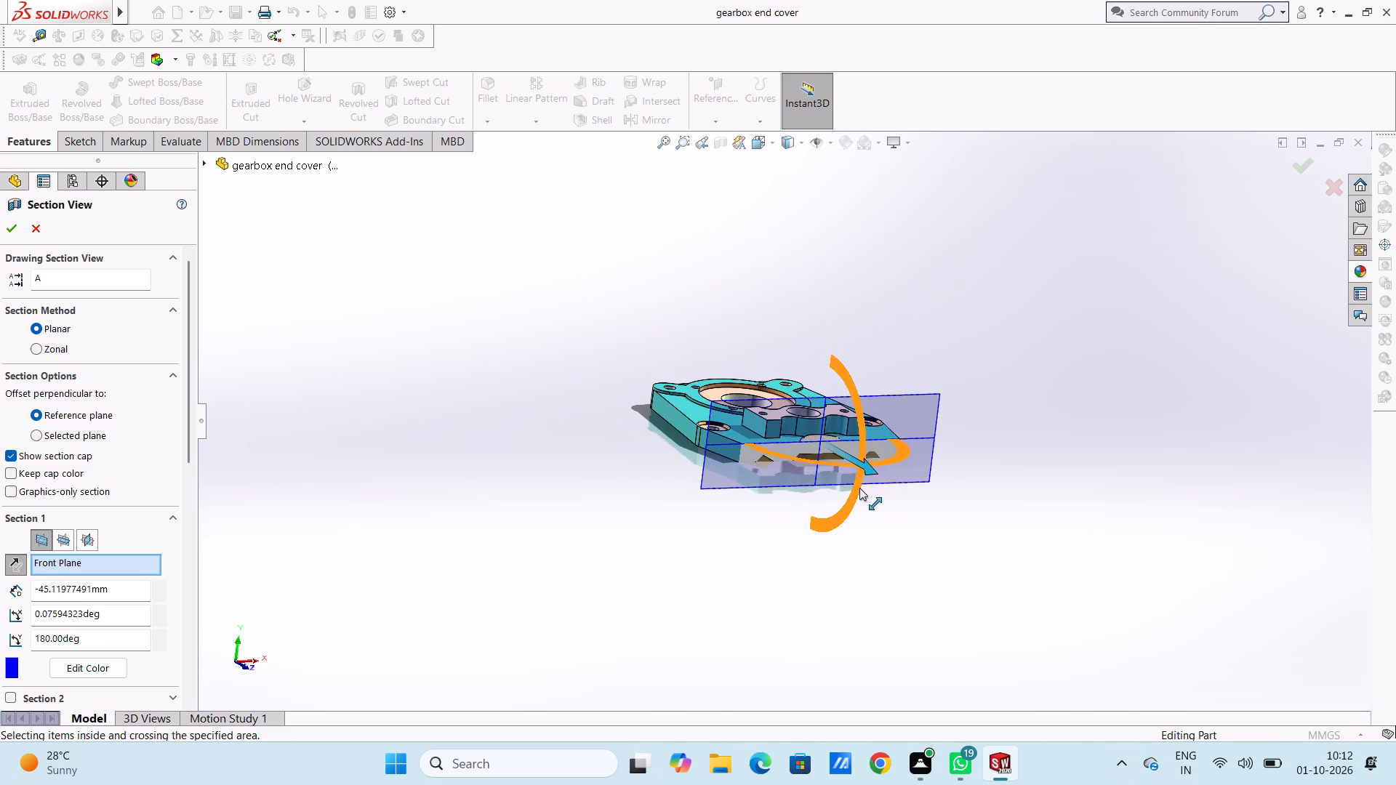
drag(859, 488, 856, 486)
Tilt the section plane between about 85° and 106° to examine a near-horizontal cut through the bosses, leaving it at about 97.6°.
click(859, 414)
drag(859, 413, 763, 374)
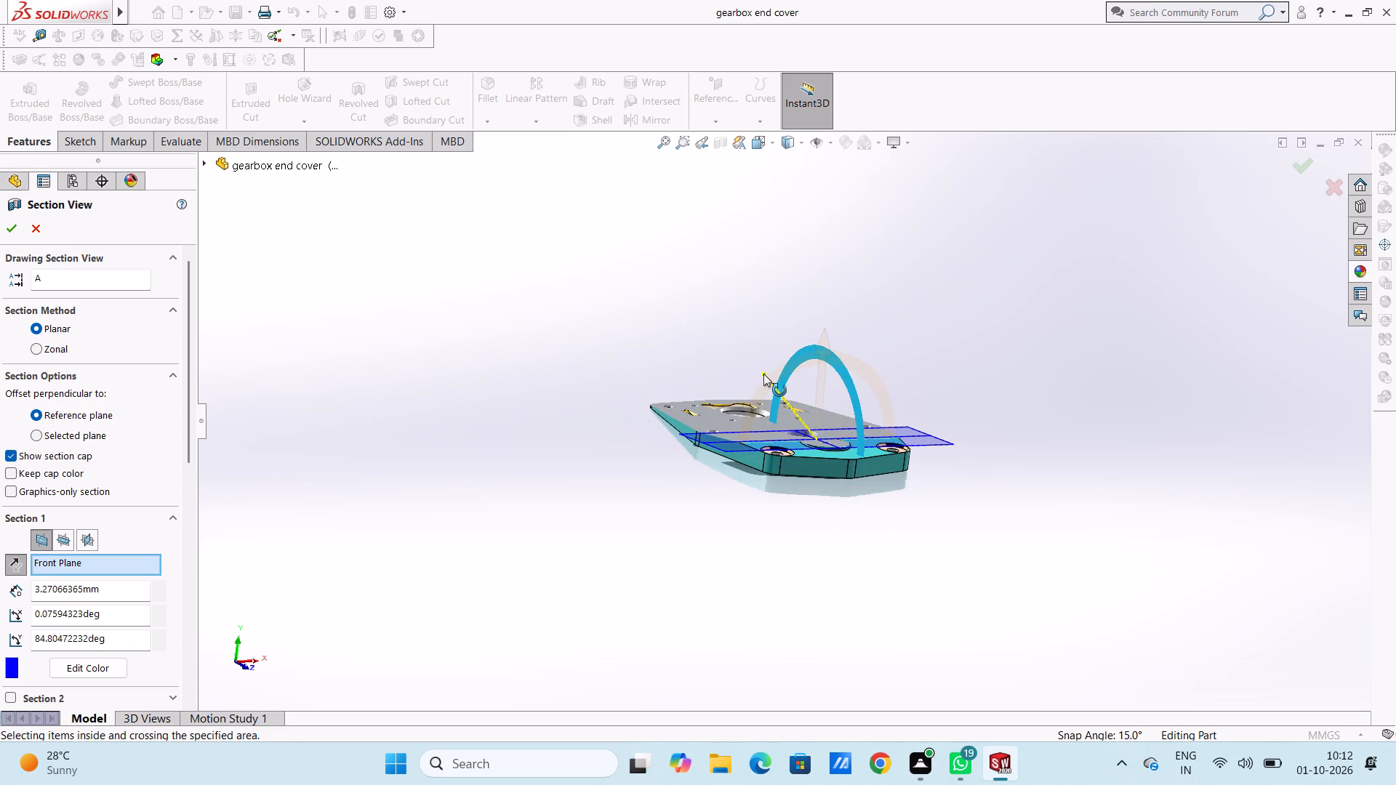
drag(763, 374, 779, 374)
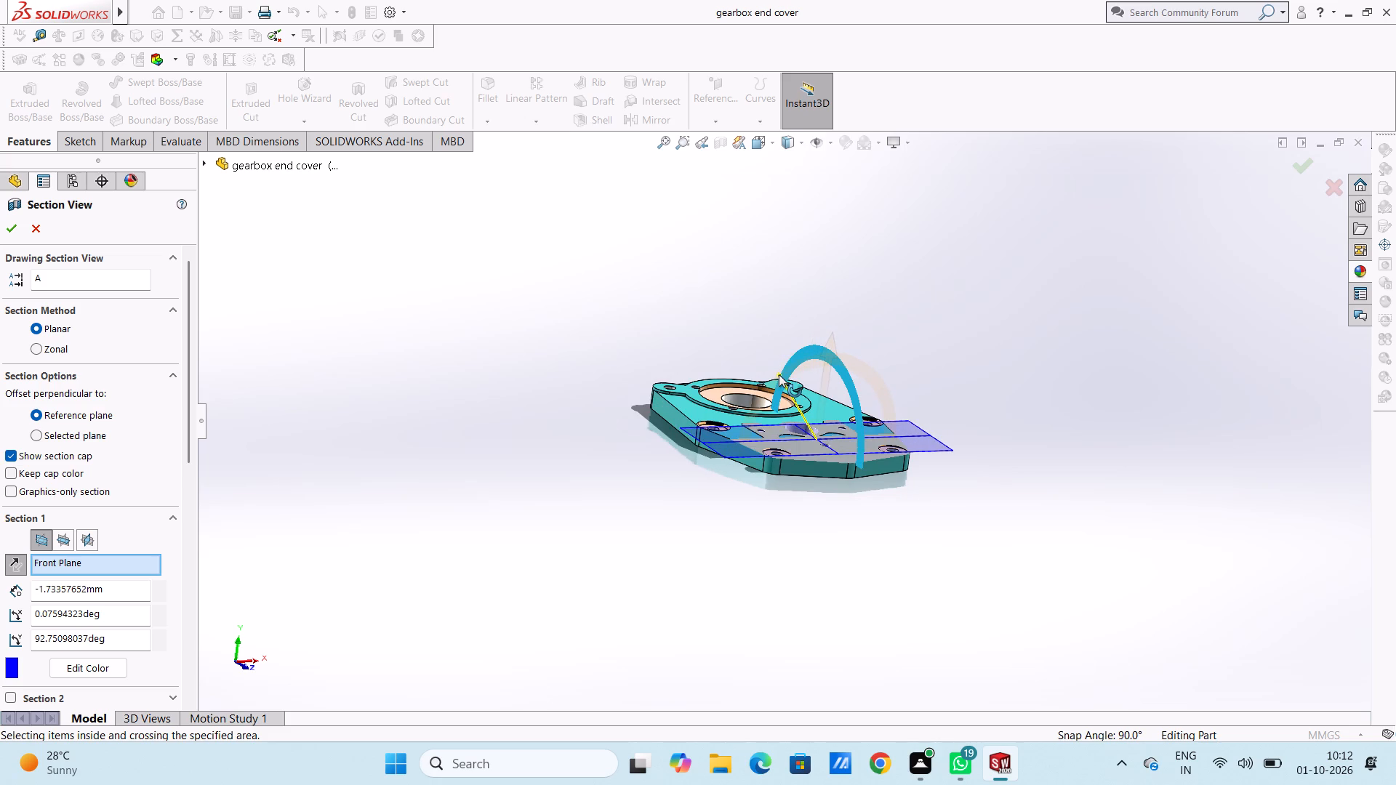
drag(779, 374, 793, 363)
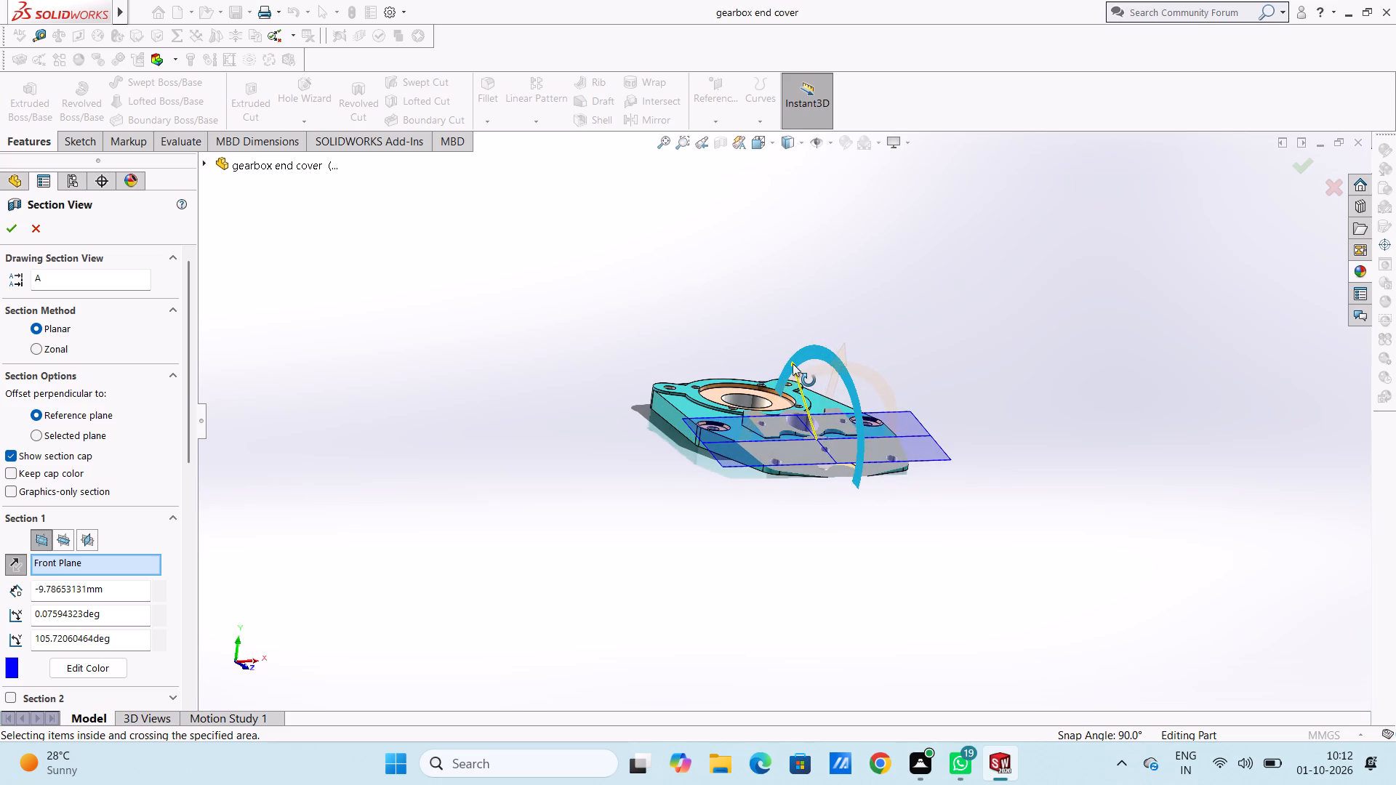
drag(793, 363, 790, 384)
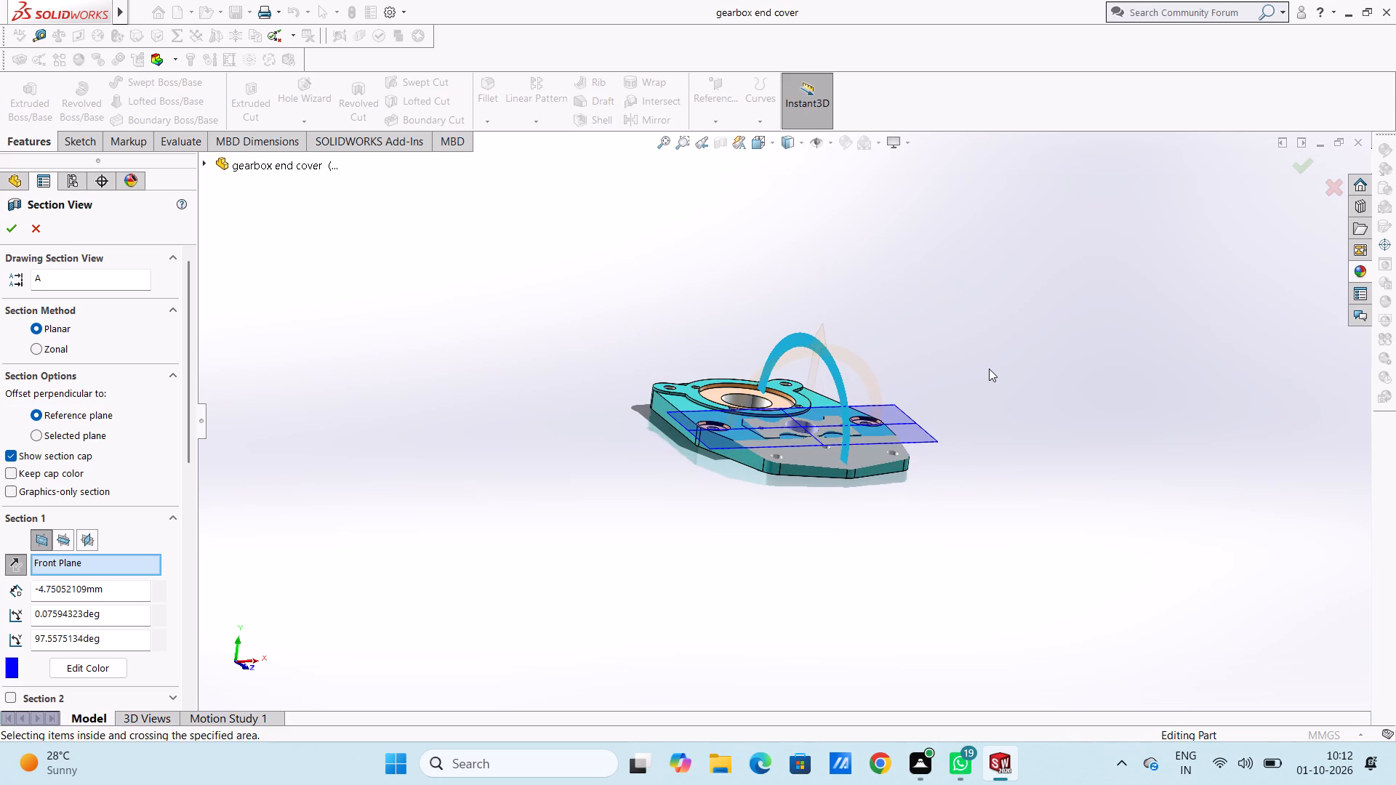
In the Top view, replace the section's reference plane with the cover plate's flat outer face.
key(ctrl+5)
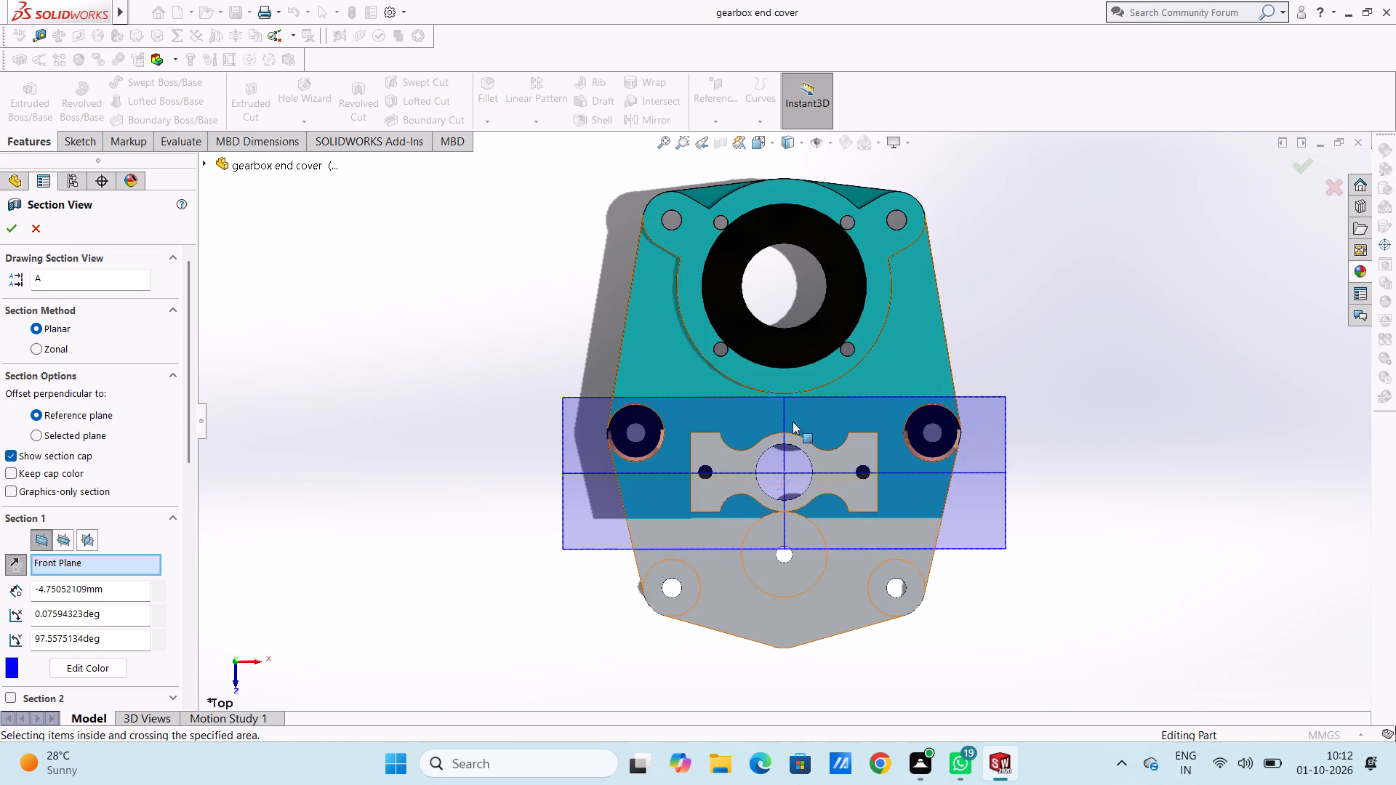
click(786, 471)
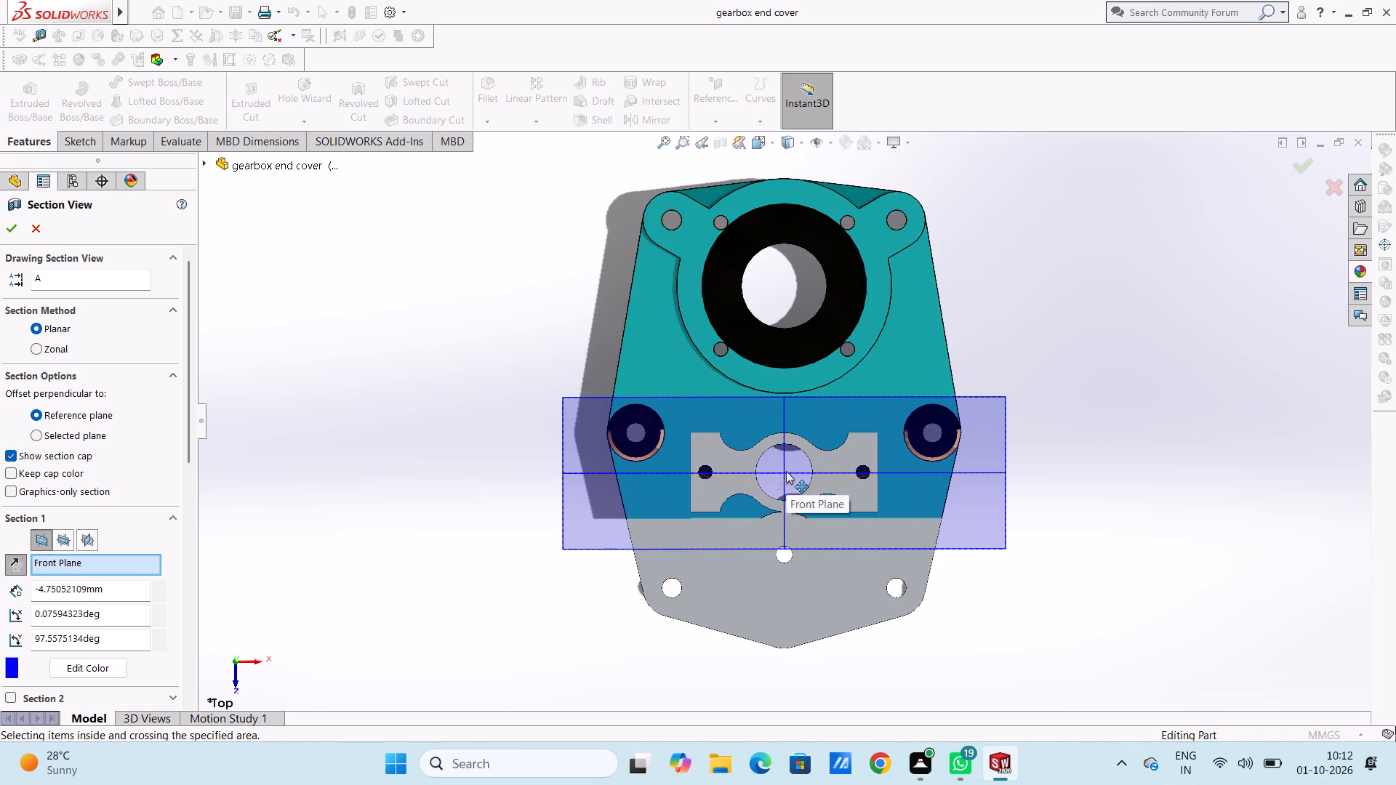
click(782, 413)
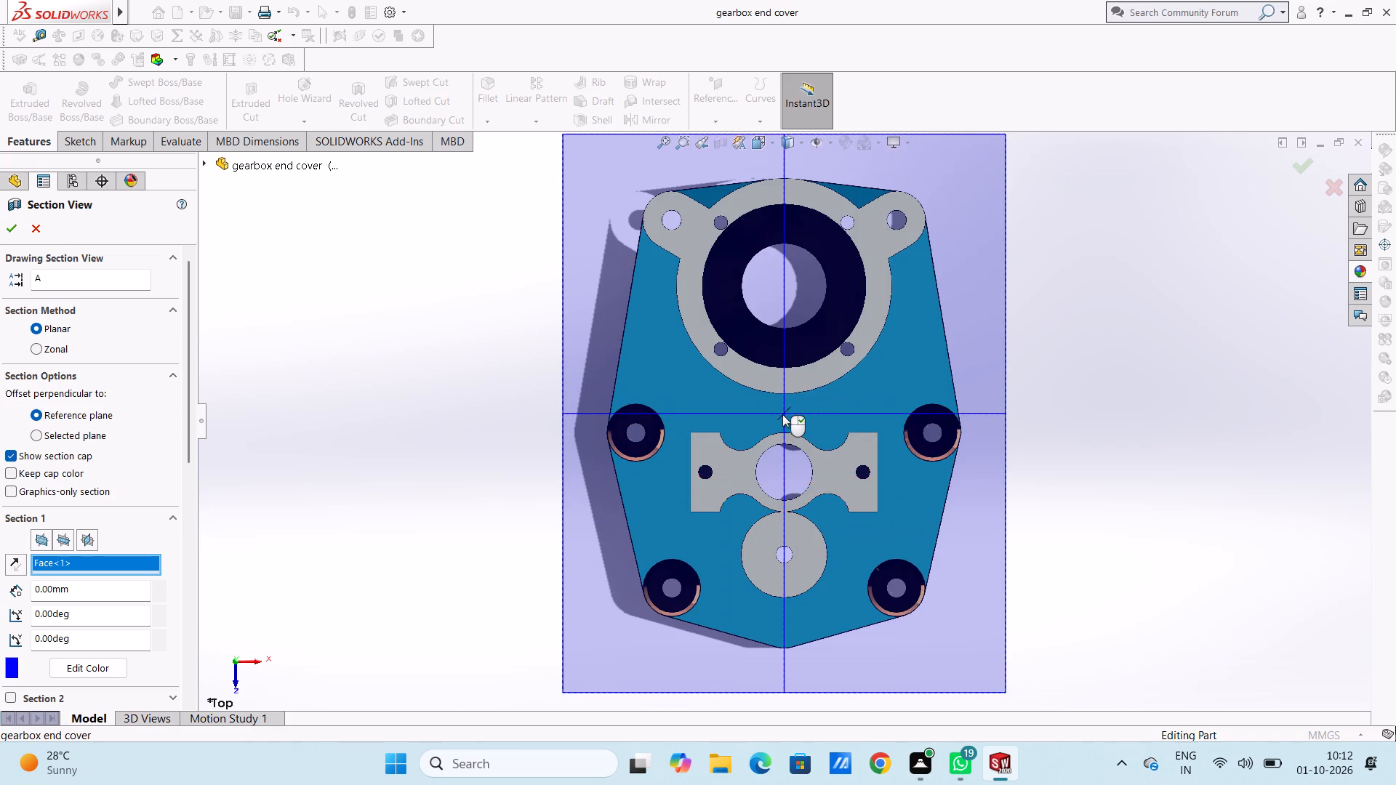
Shift the face-based section plane between offsets of about 629 mm and -193 mm while viewing the cover from the top.
drag(781, 484, 866, 457)
drag(866, 457, 861, 451)
click(784, 413)
click(791, 408)
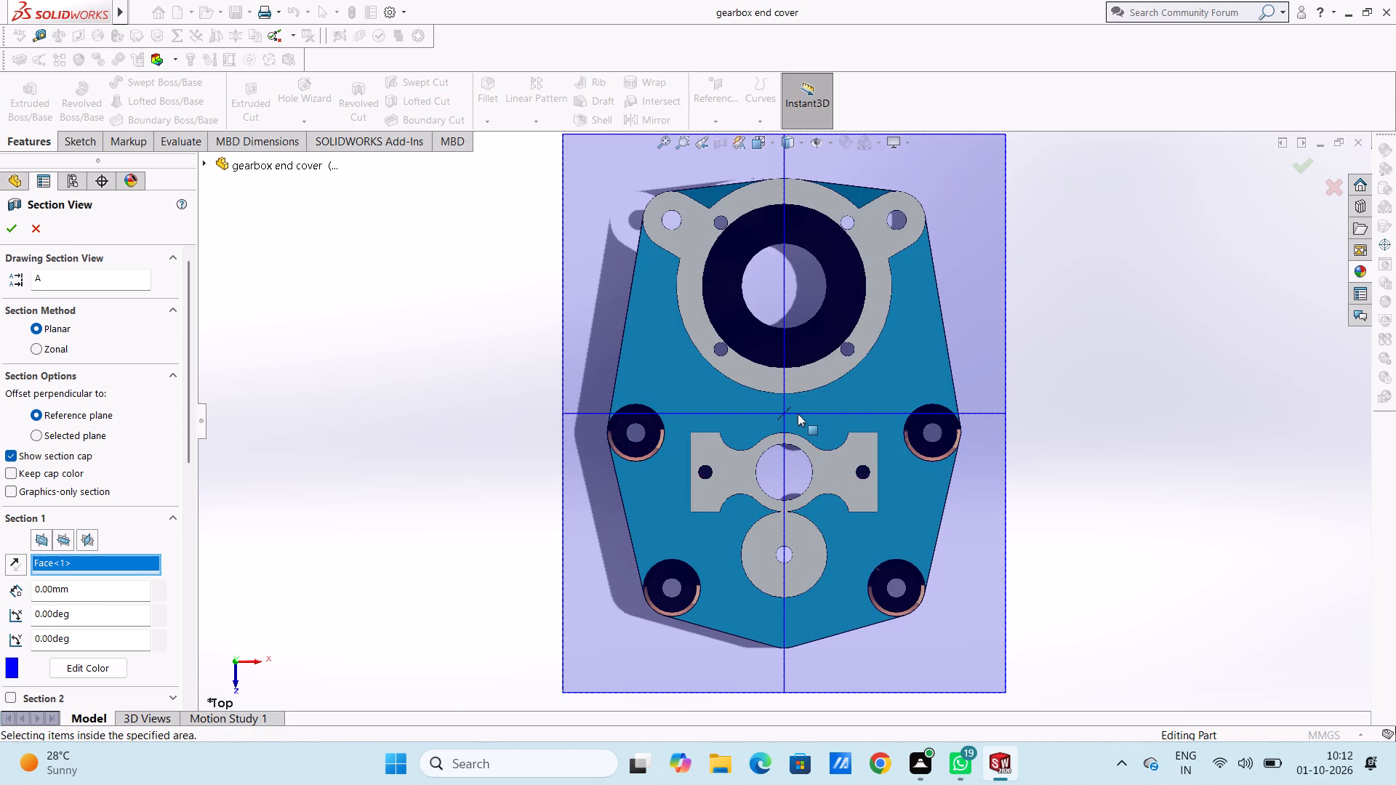
right_click(798, 414)
click(1041, 424)
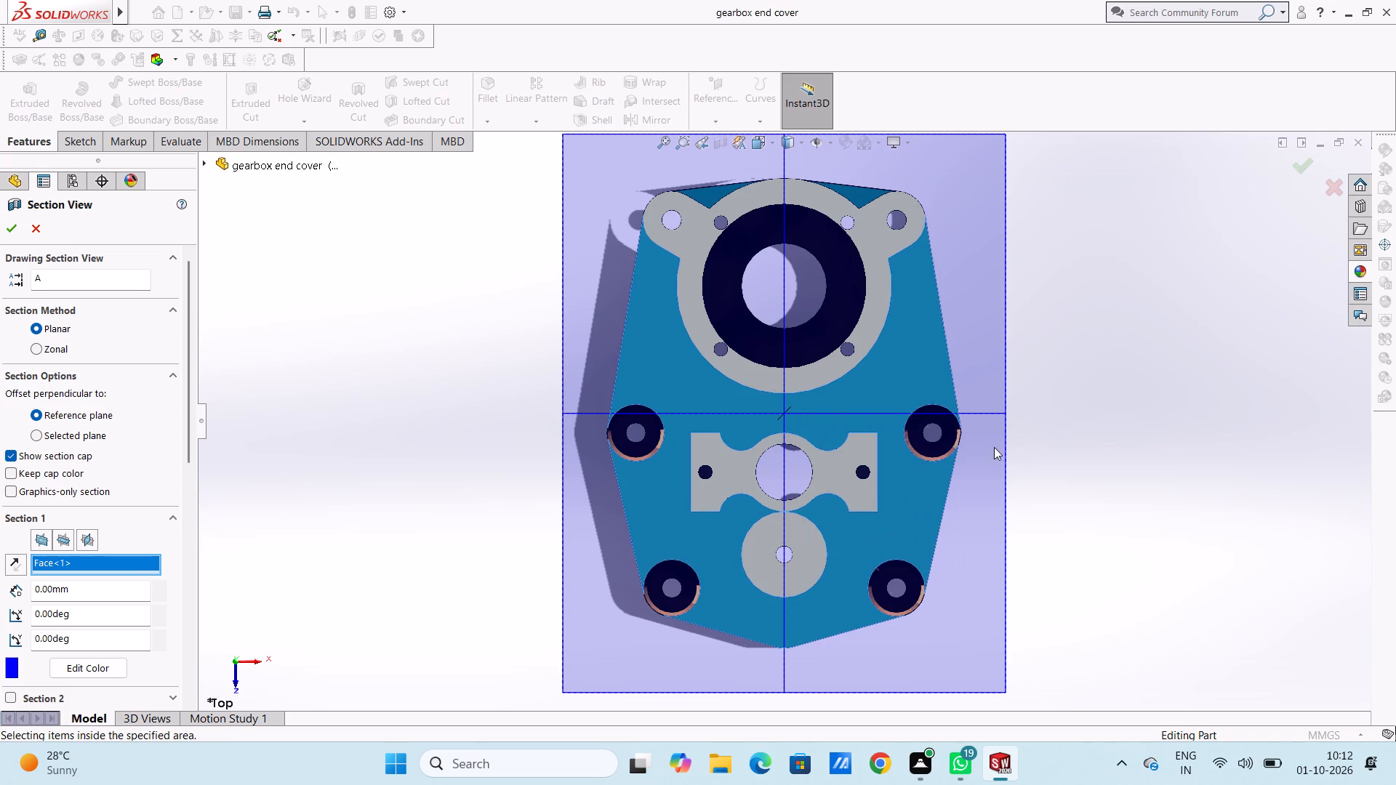
drag(785, 411, 787, 422)
drag(783, 411, 766, 427)
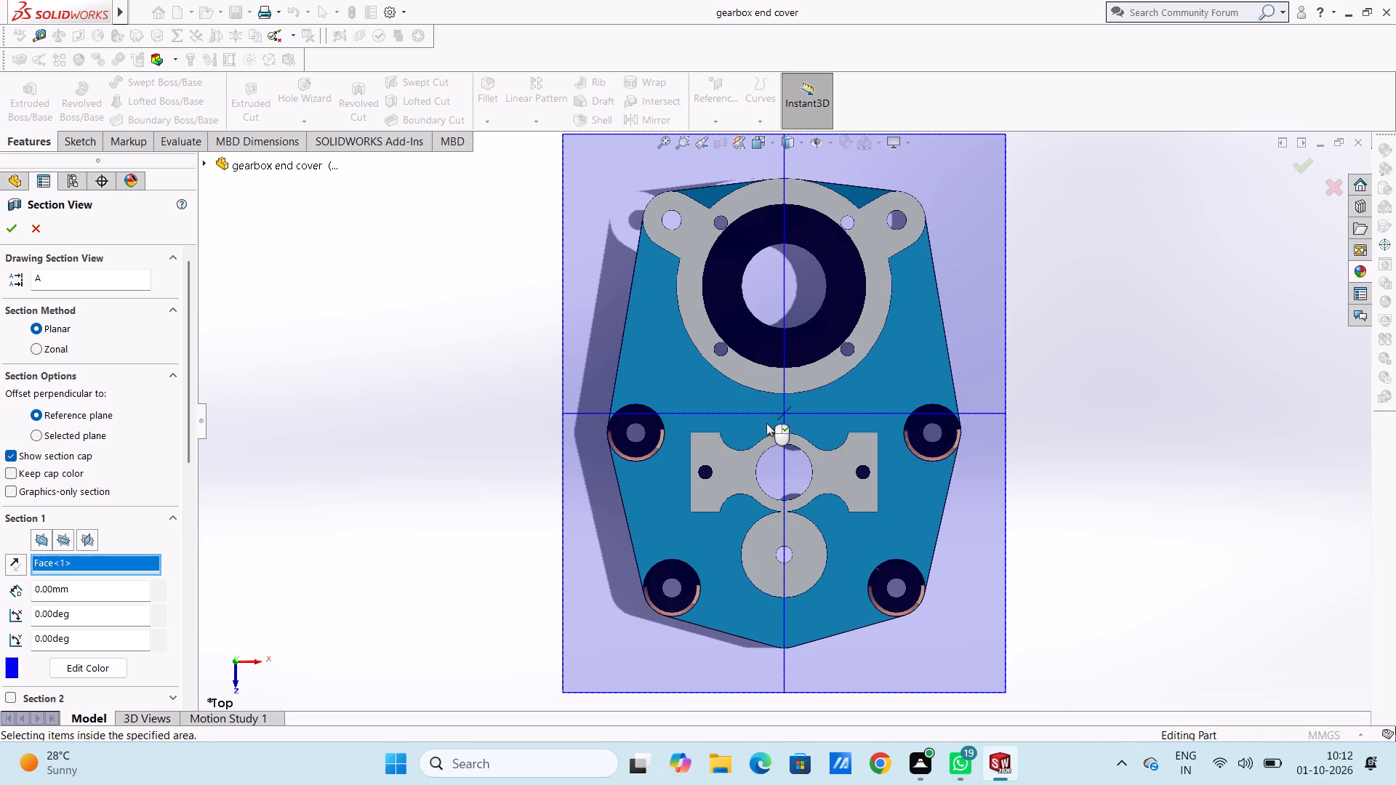
drag(785, 411, 779, 422)
middle_click(780, 422)
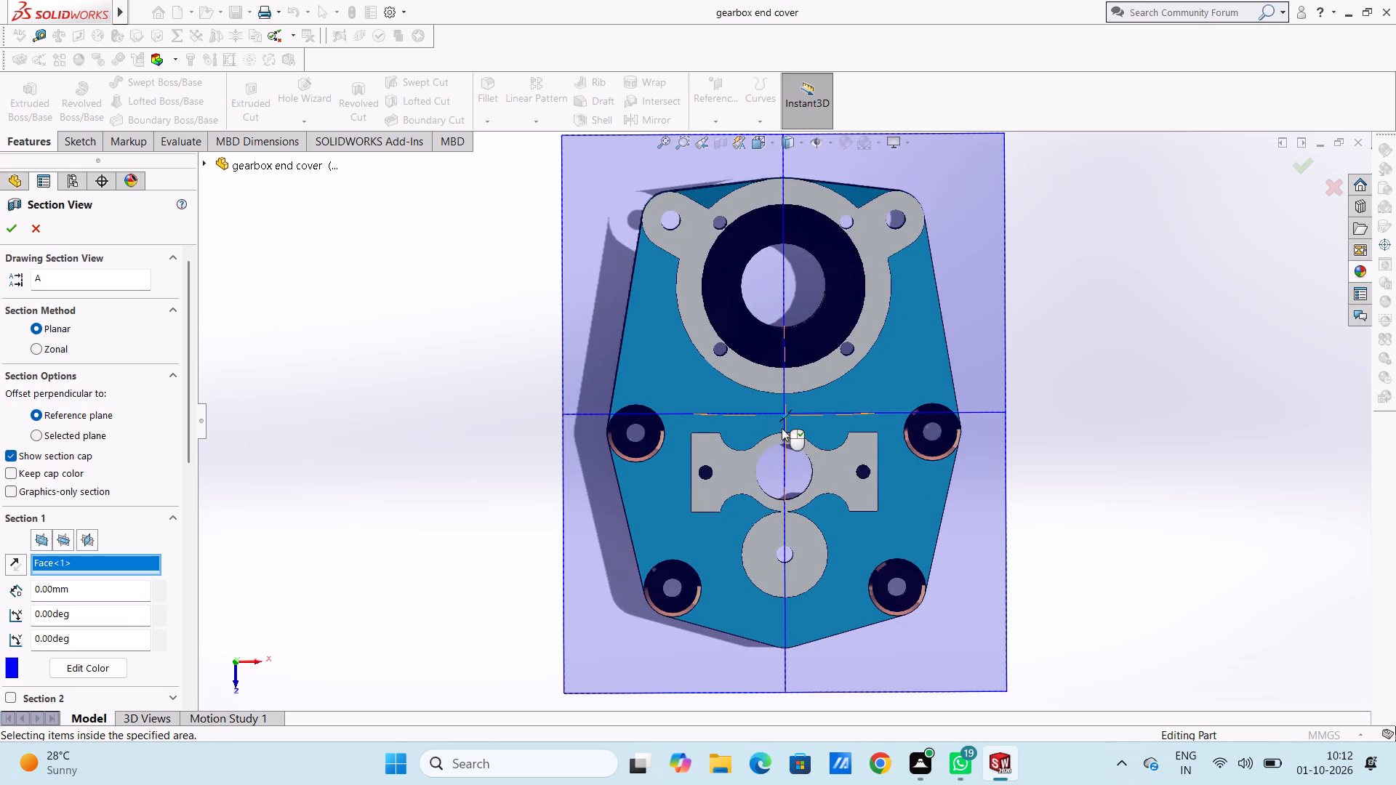
drag(785, 413, 792, 443)
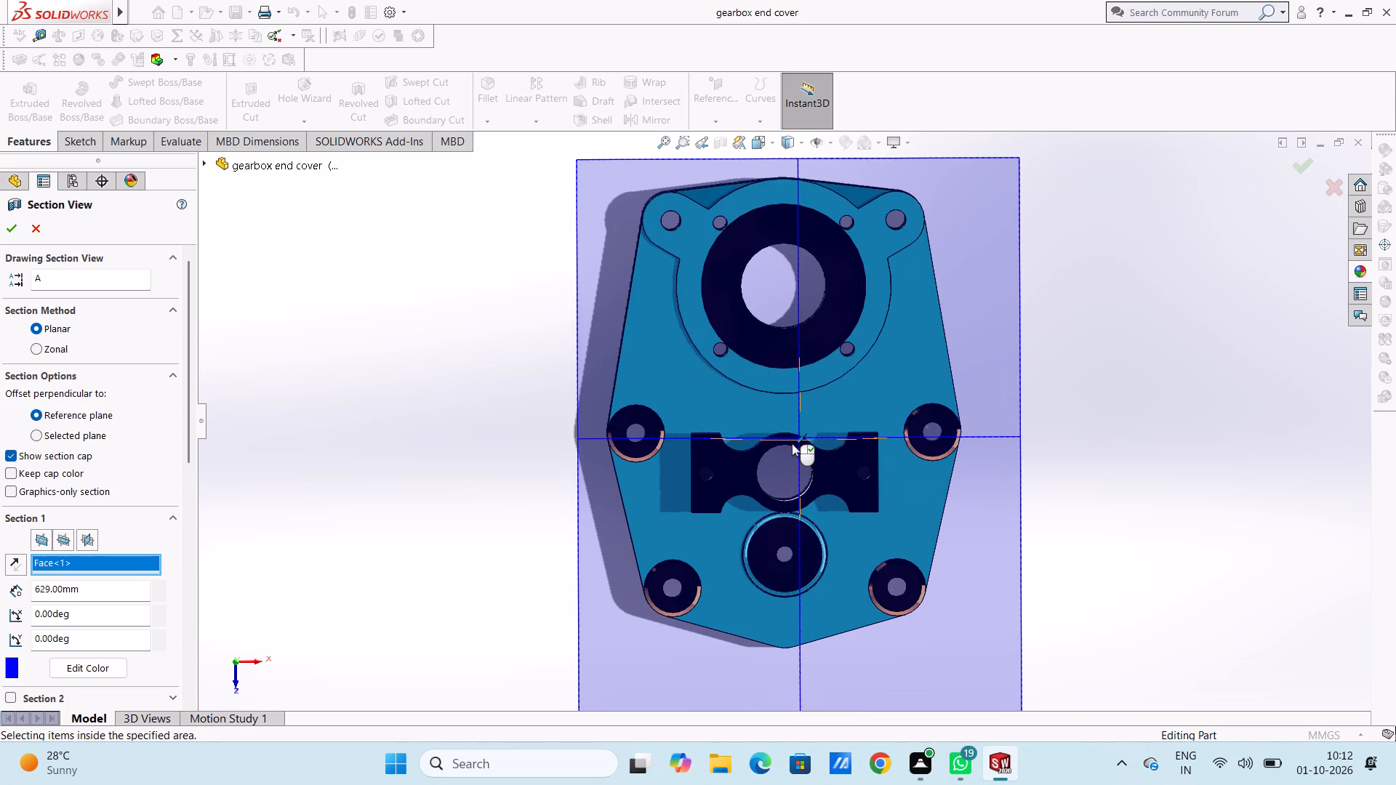
drag(792, 443, 777, 423)
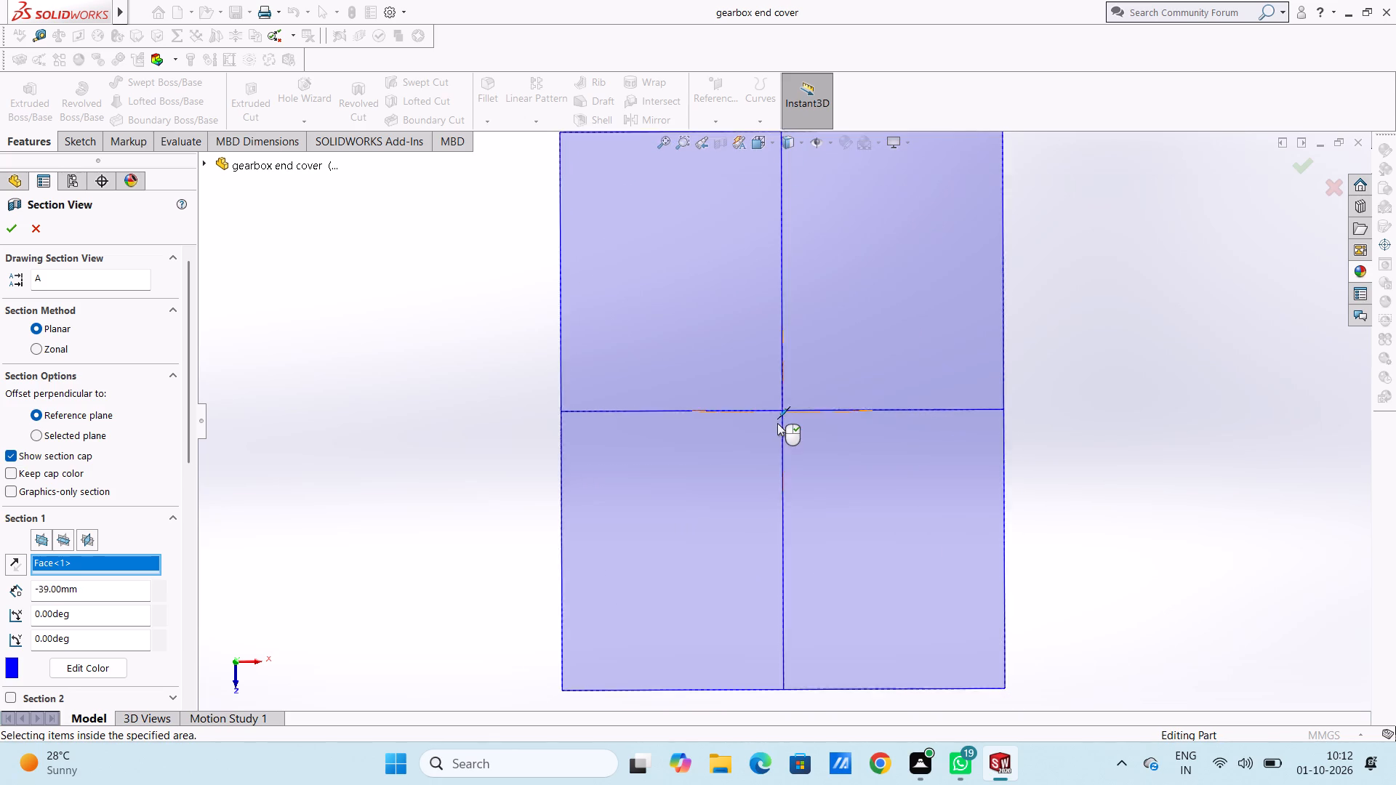
drag(777, 423, 773, 416)
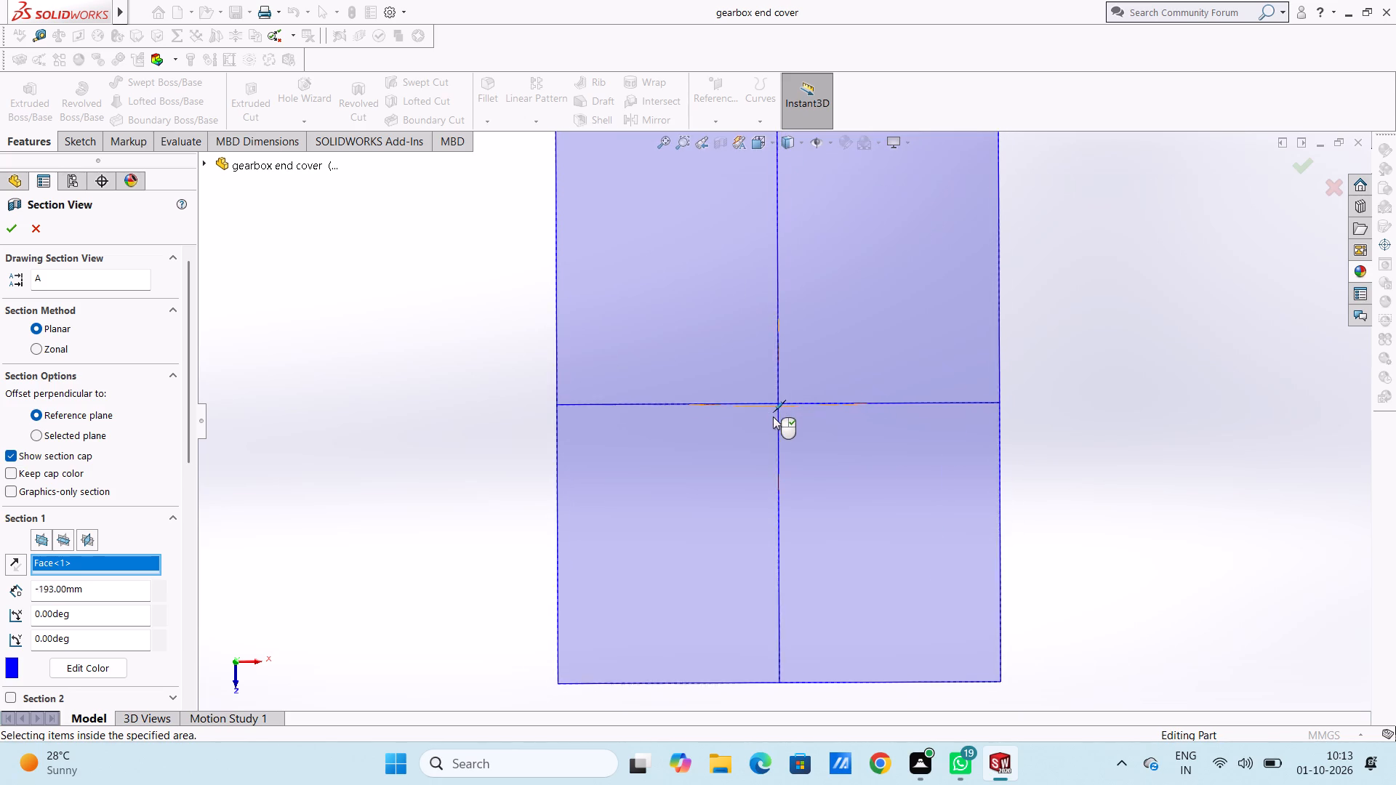
drag(773, 416, 777, 427)
Reselect the plate's flat face as the section plane and sweep it between offsets of 7 mm and -39 mm from an angled view.
click(744, 408)
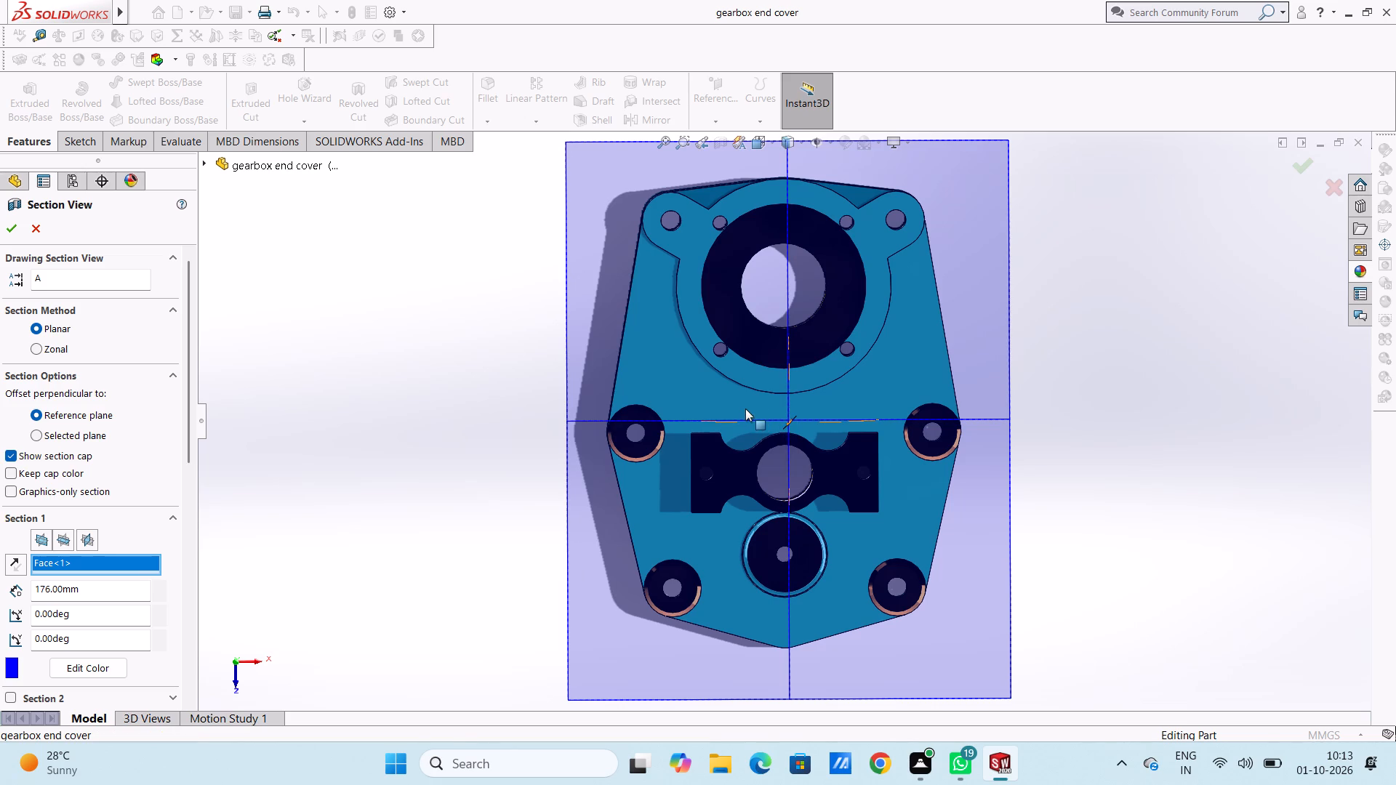
middle_drag(730, 408, 731, 408)
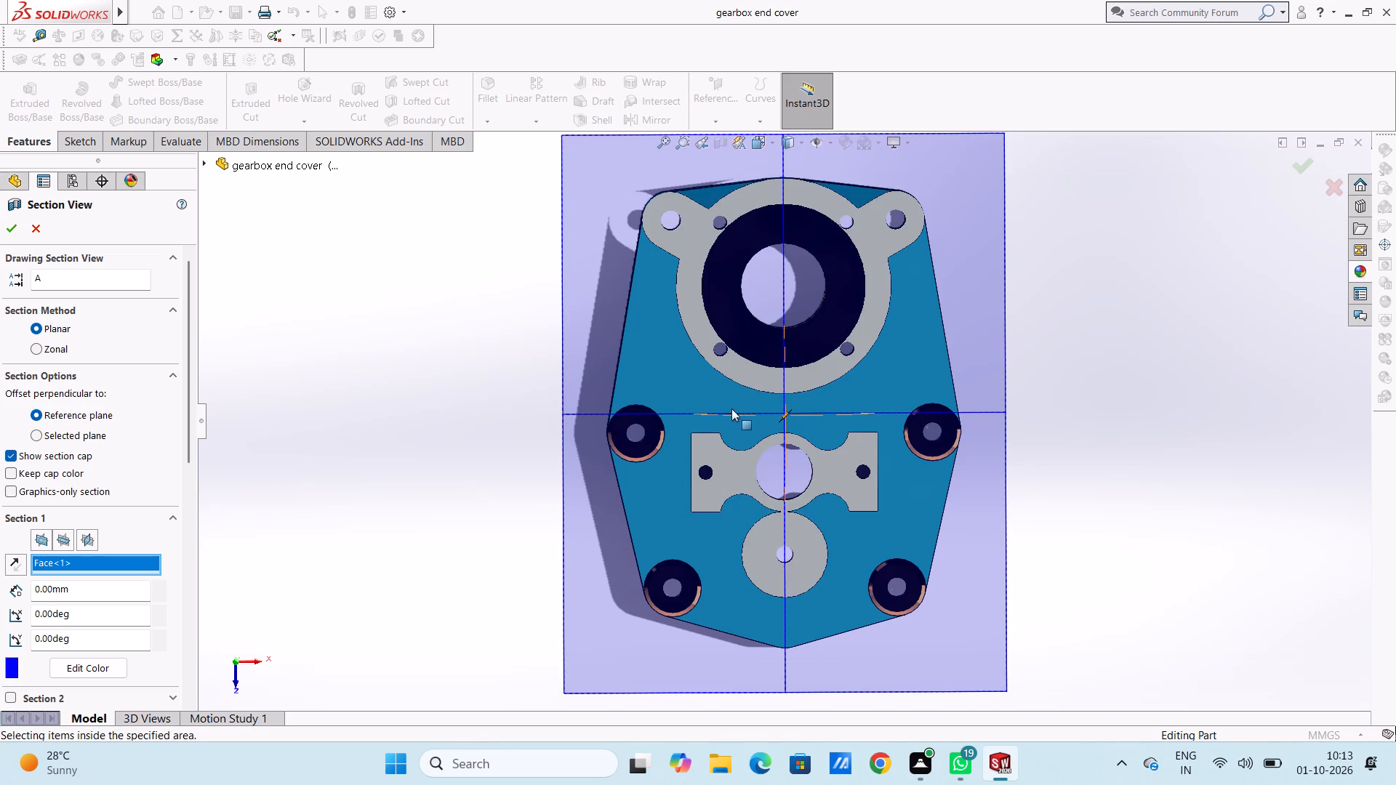
middle_drag(731, 408, 786, 420)
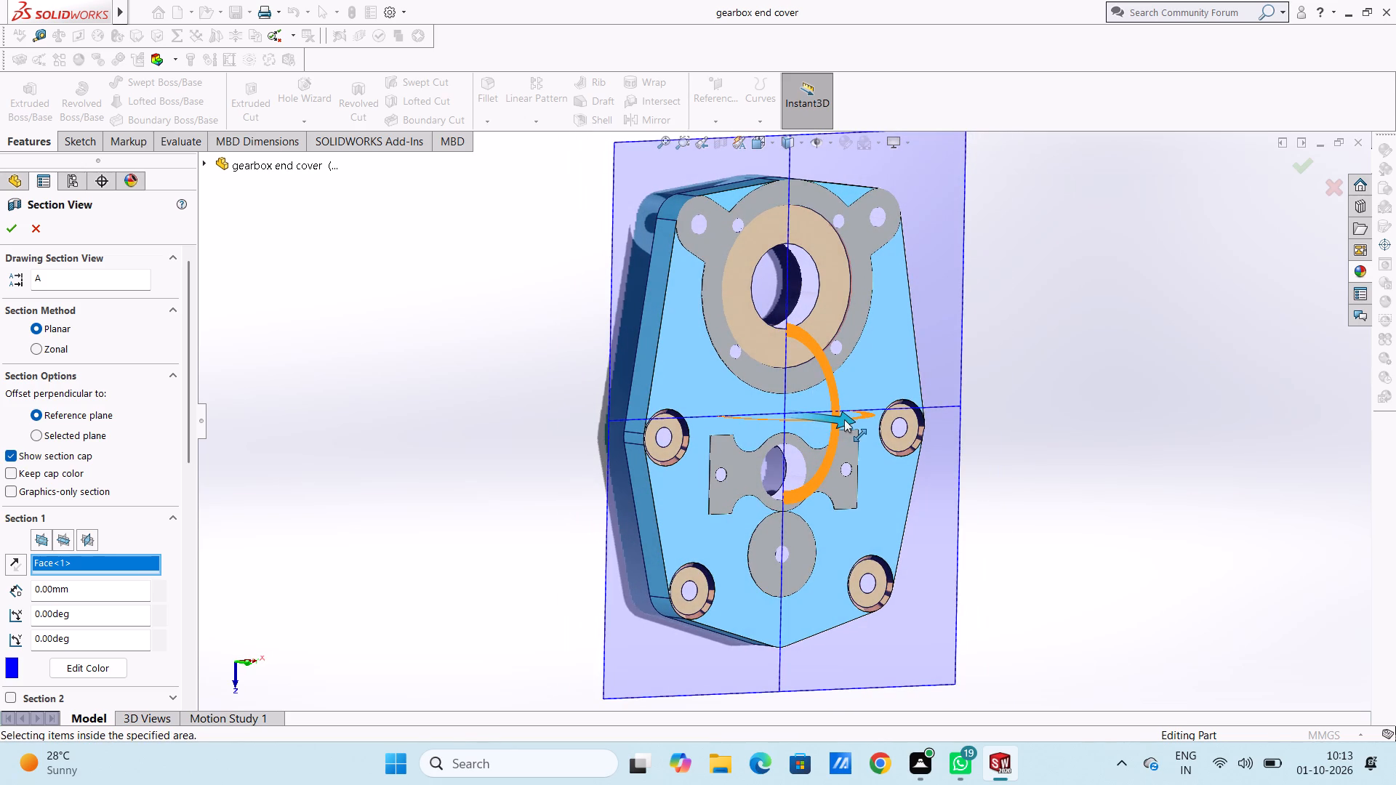
drag(844, 419, 843, 420)
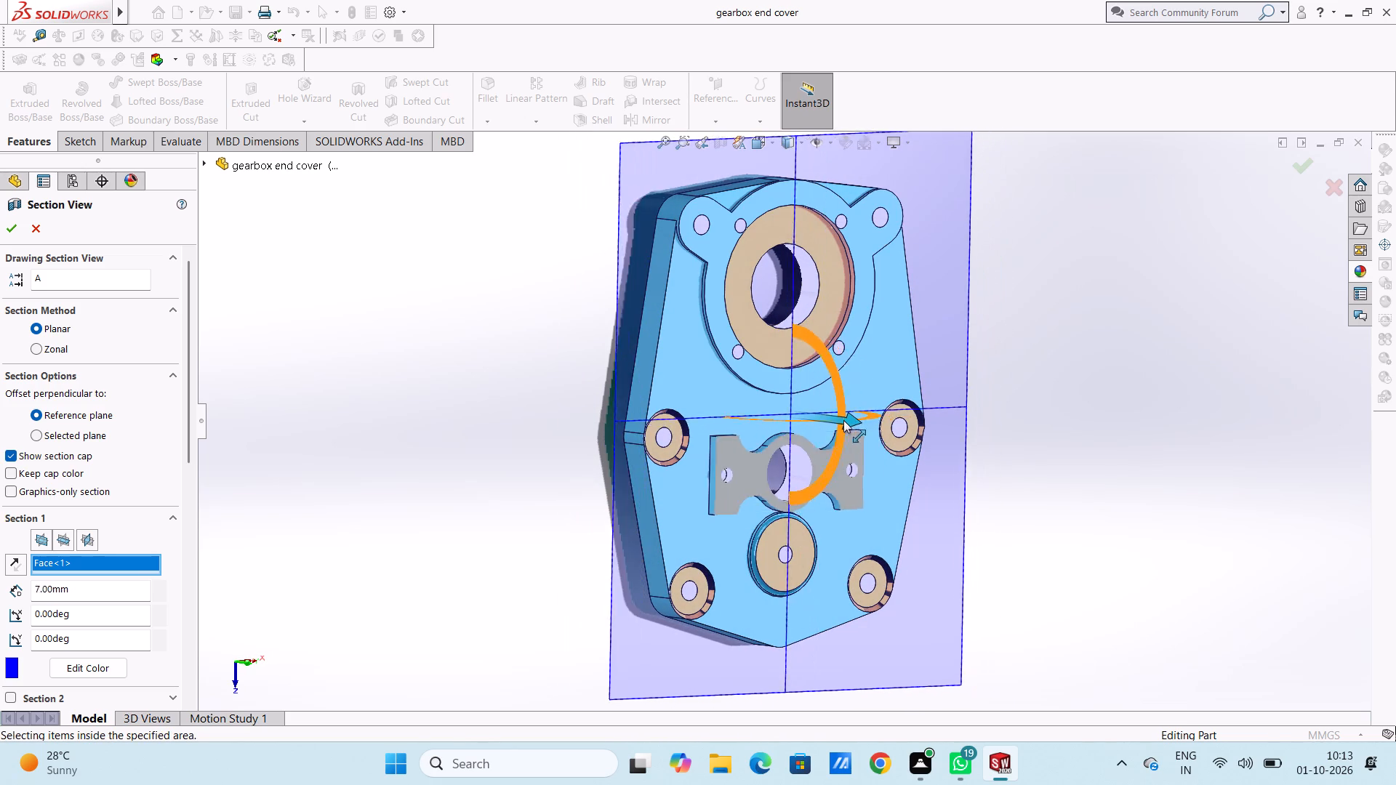
drag(843, 420, 848, 419)
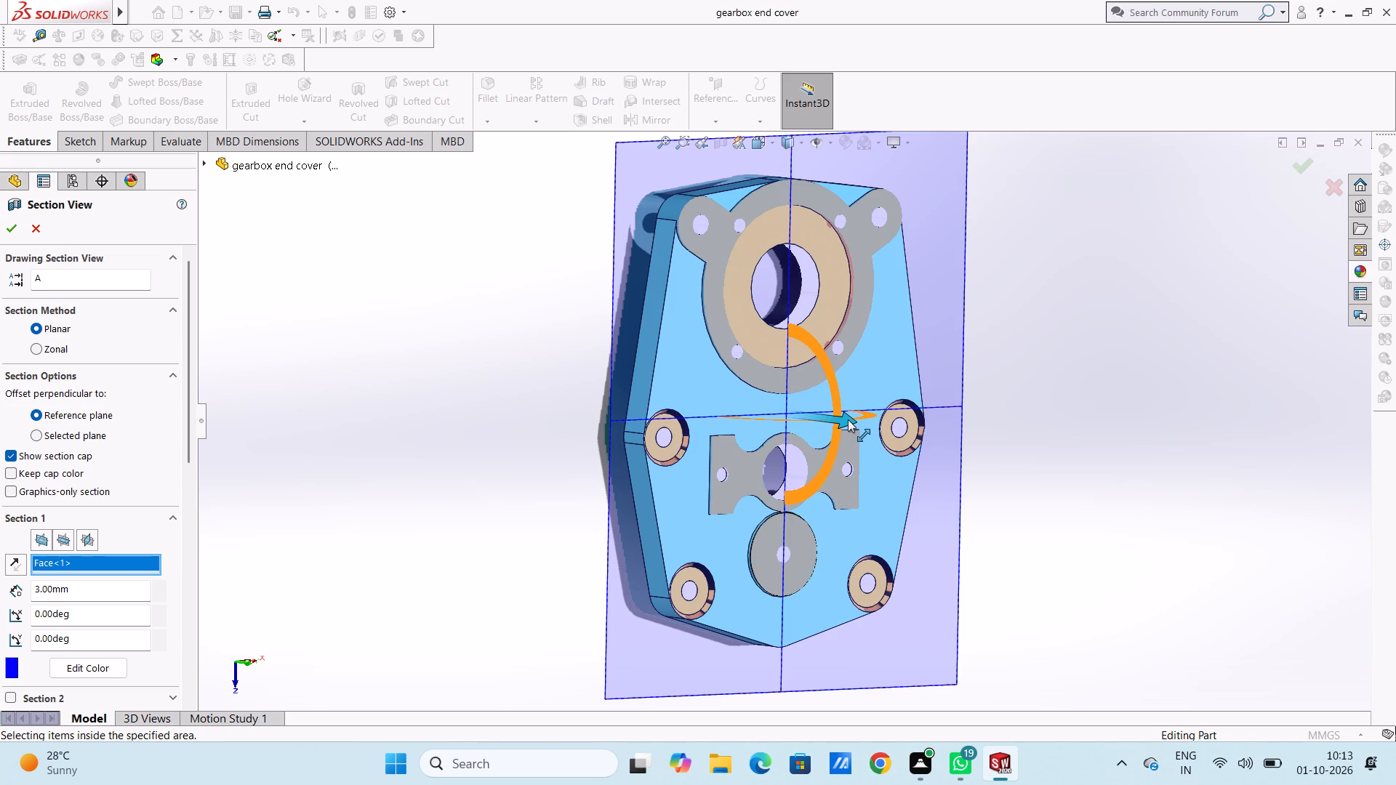
drag(848, 419, 845, 416)
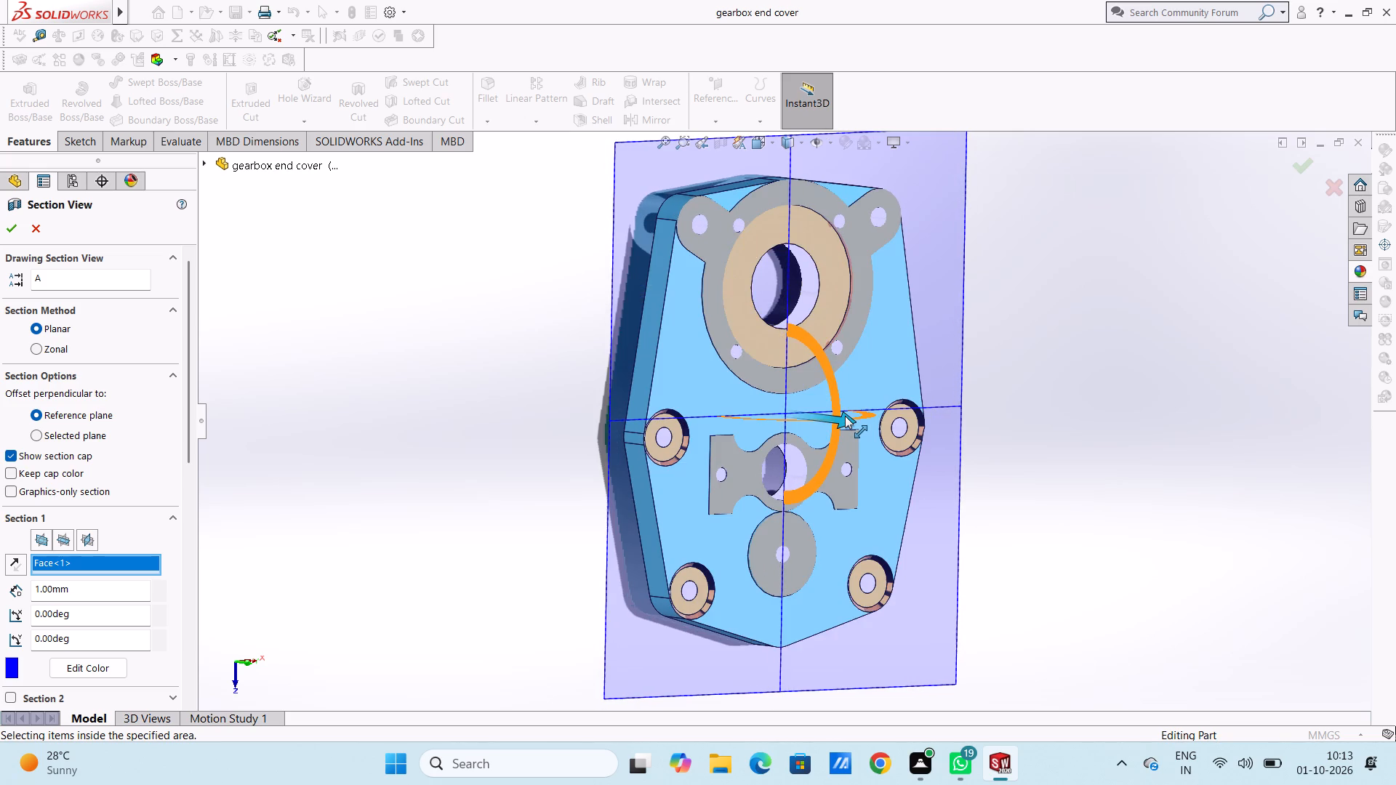
drag(845, 416, 833, 405)
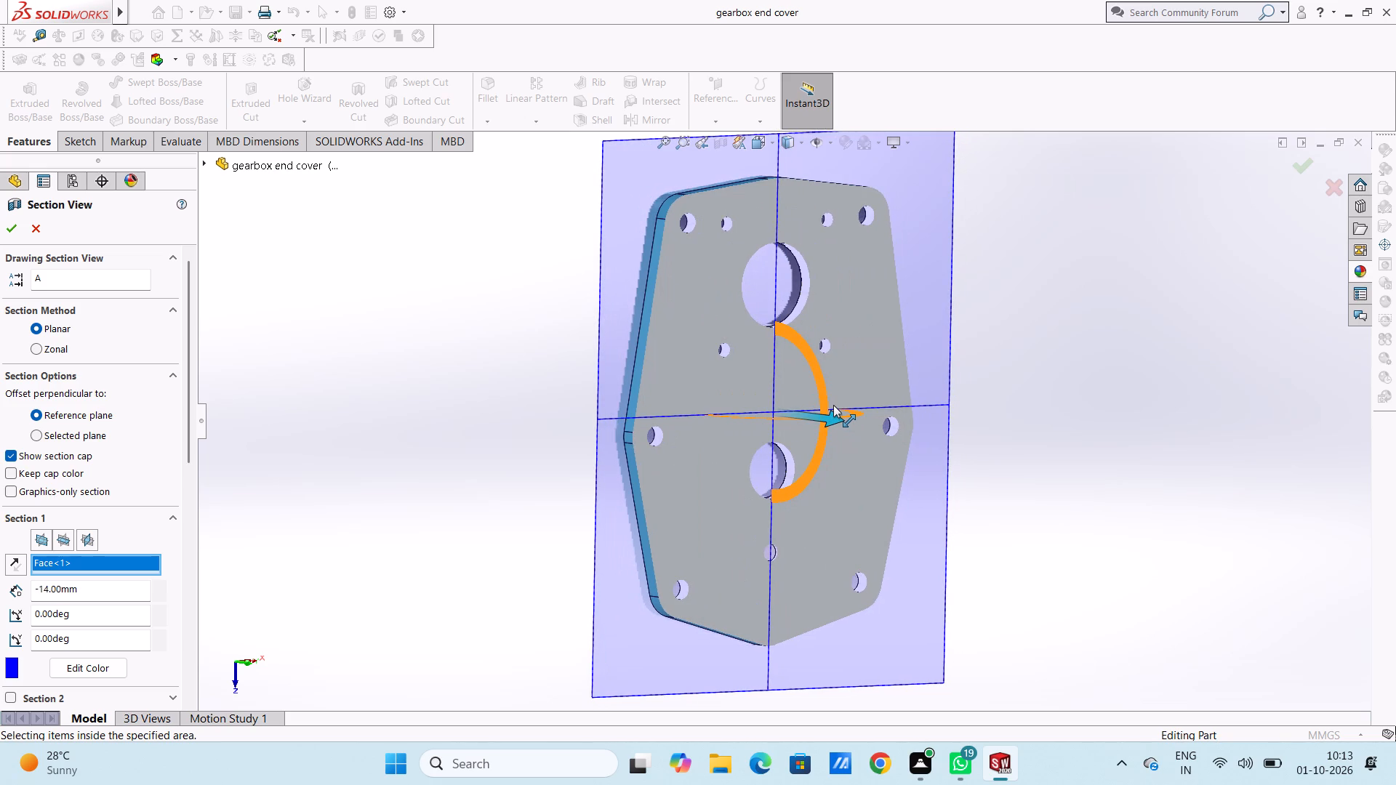
drag(833, 405, 812, 399)
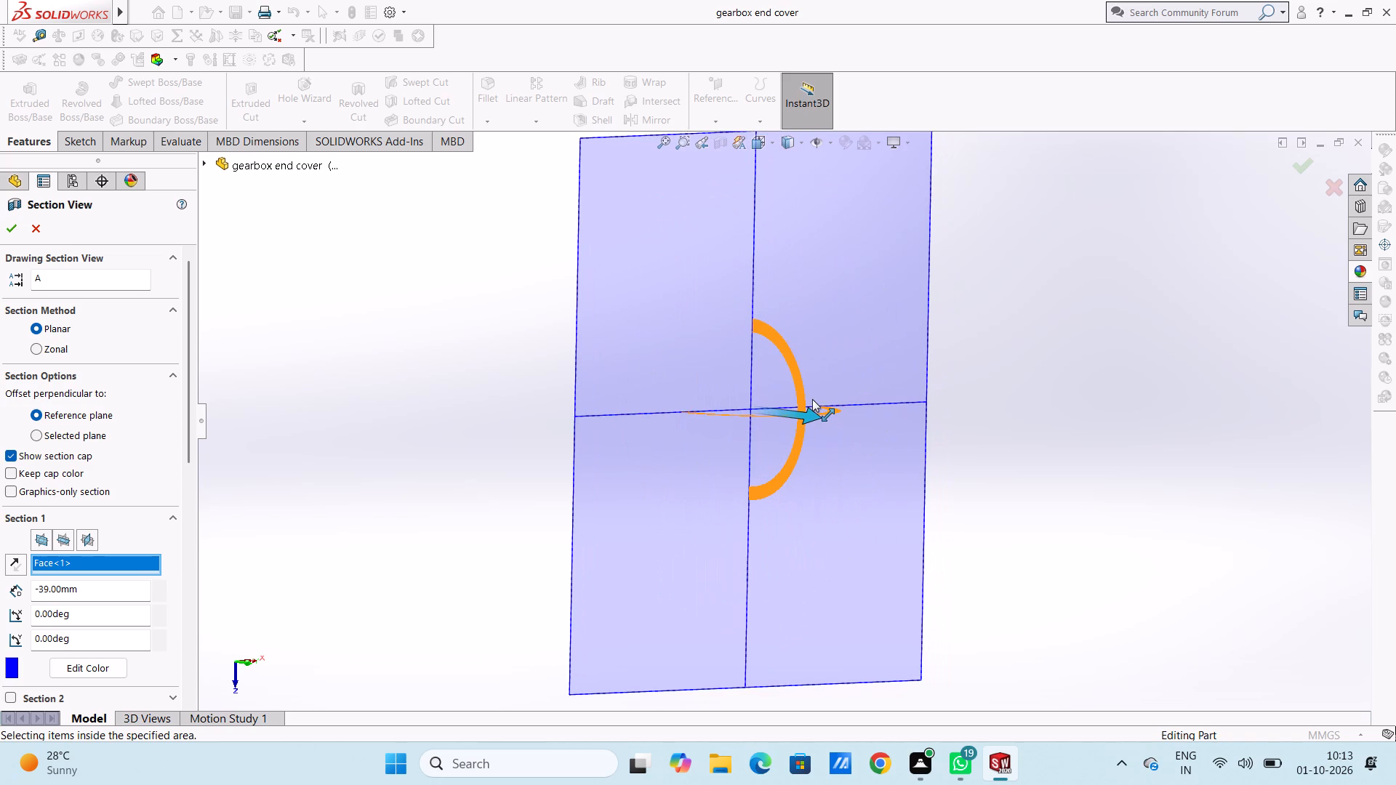
drag(812, 399, 825, 406)
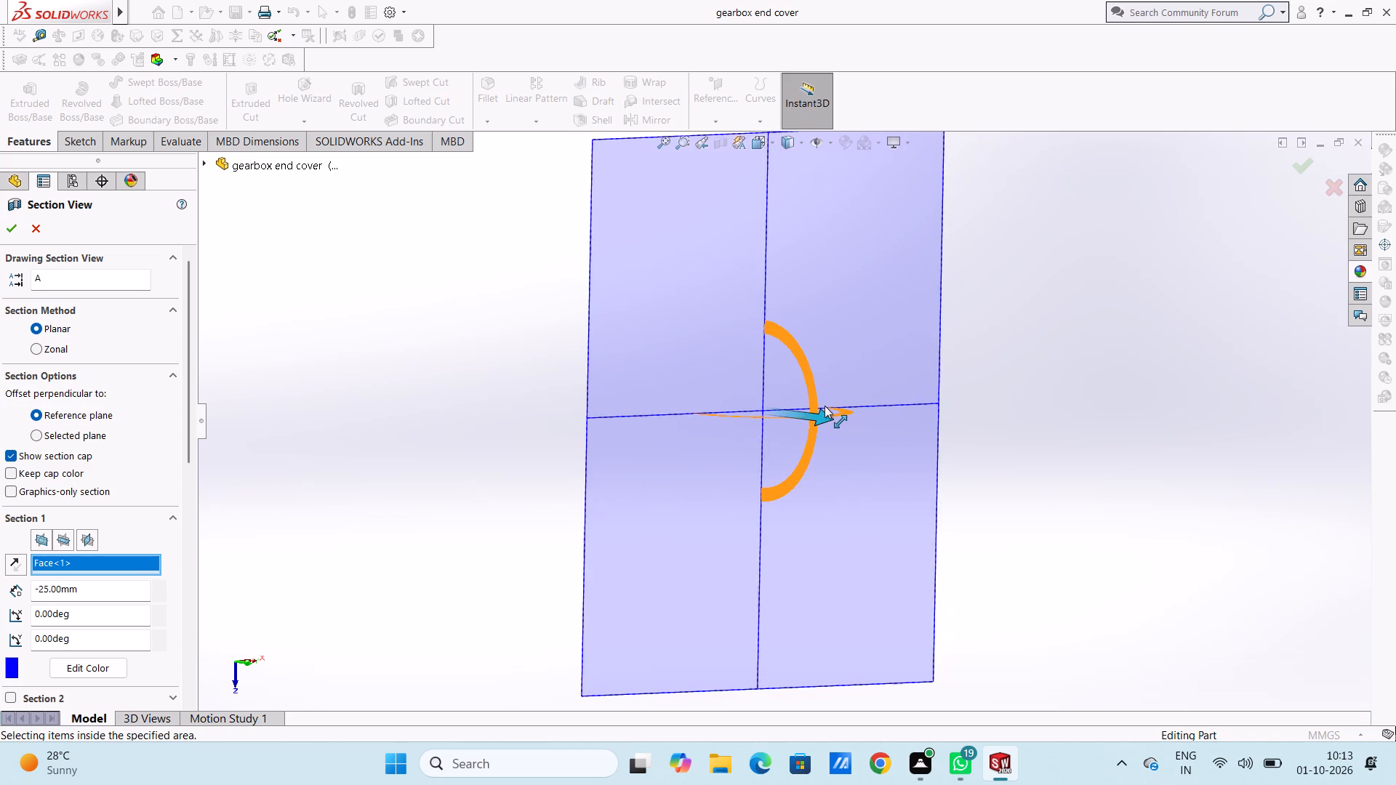
drag(825, 406, 845, 420)
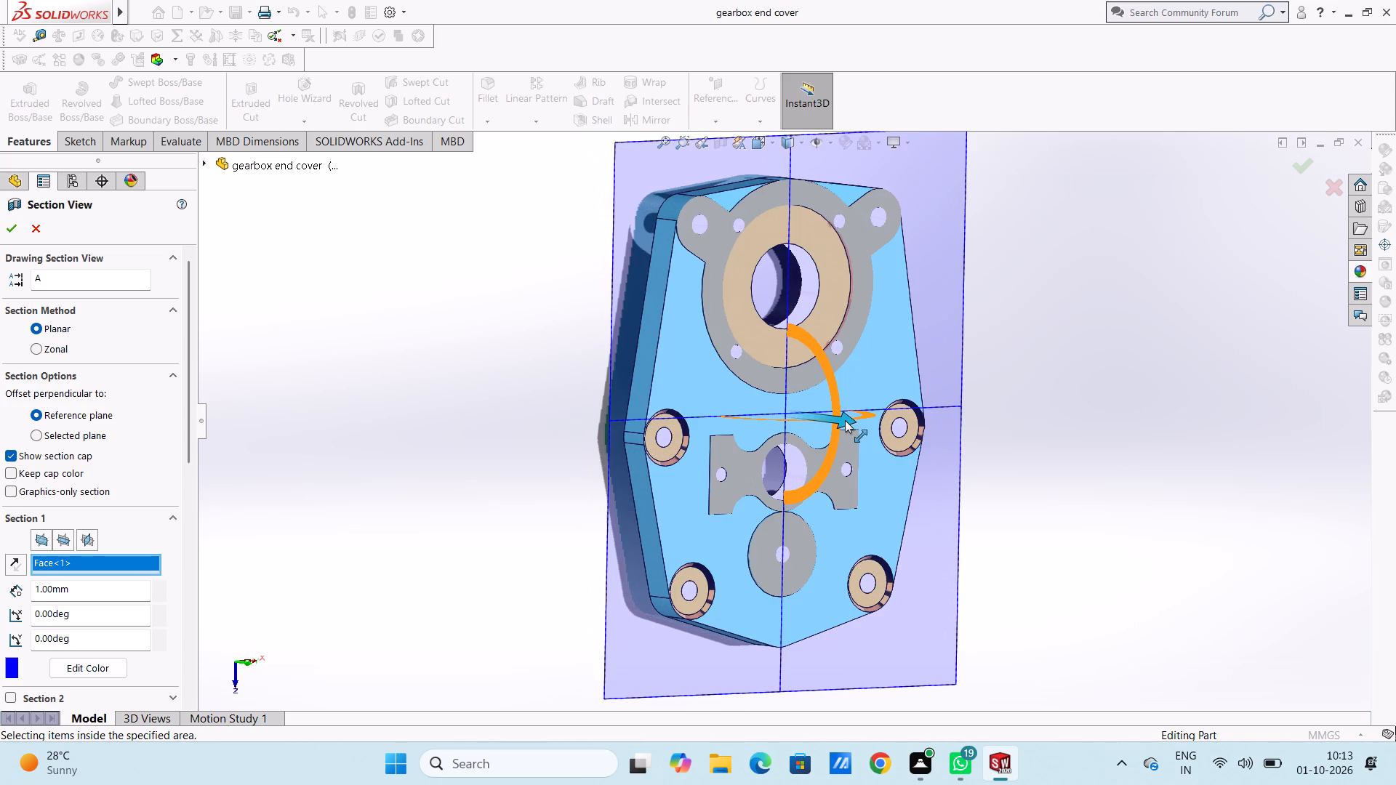
Sweep the section plane parallel to the plate's flat face between offsets of about -40 mm and 66 mm.
drag(845, 420, 829, 411)
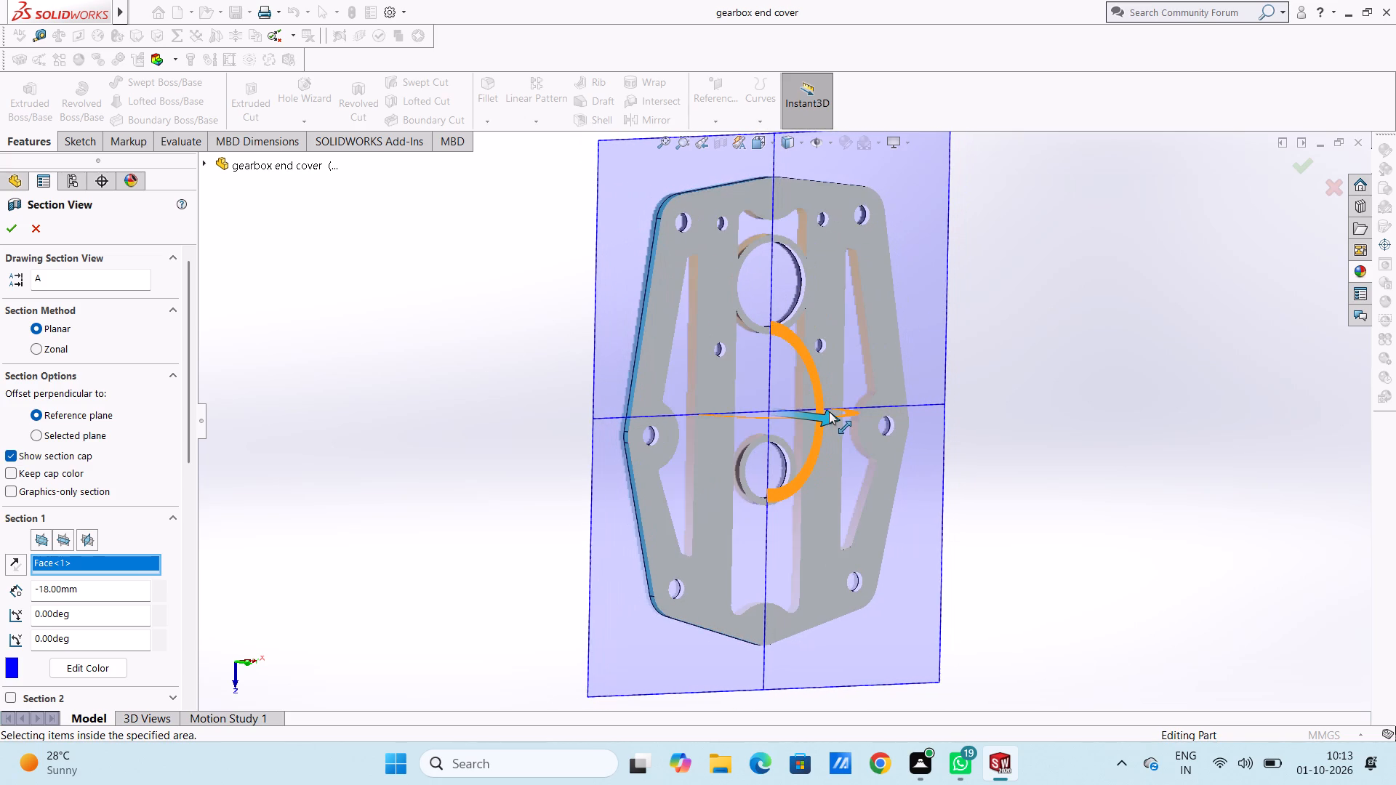
drag(829, 411, 811, 400)
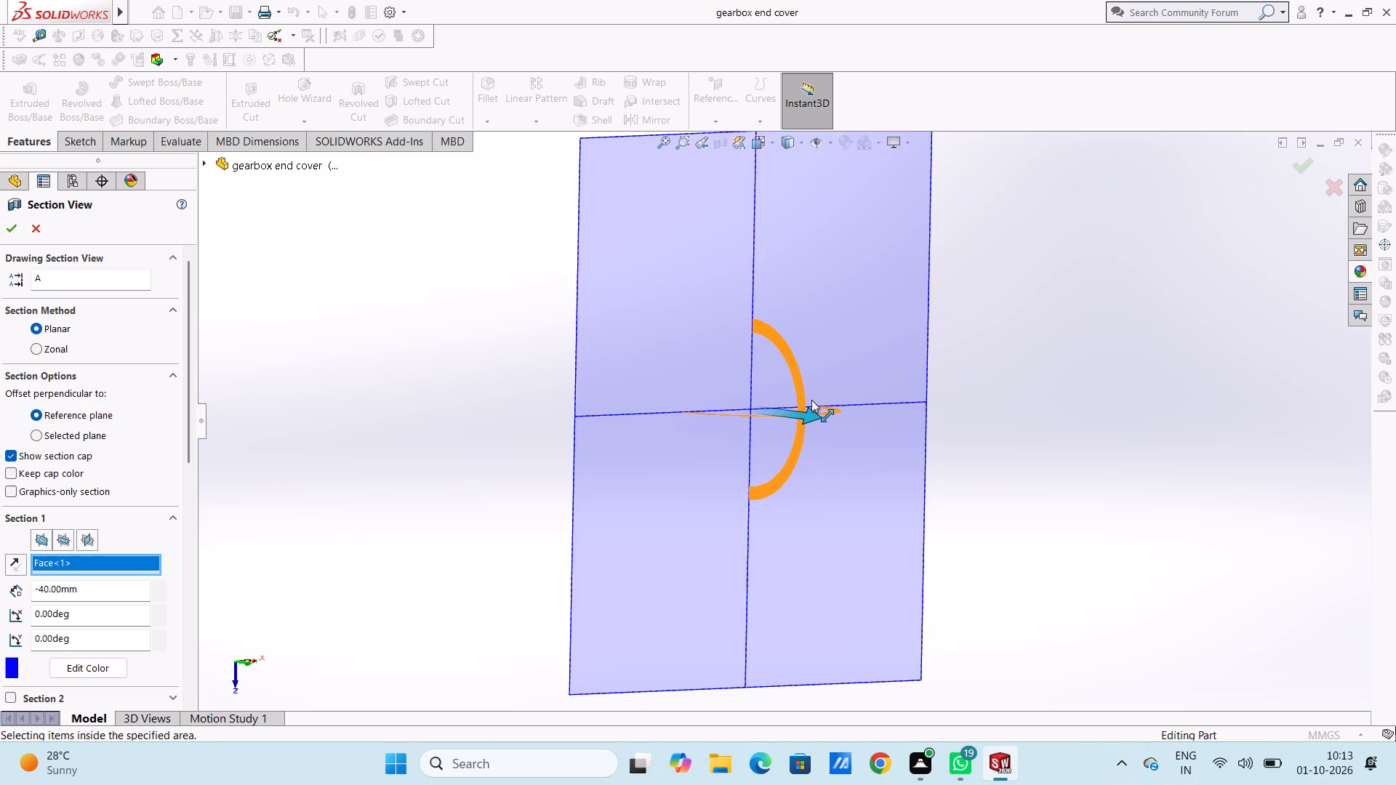
drag(811, 400, 826, 408)
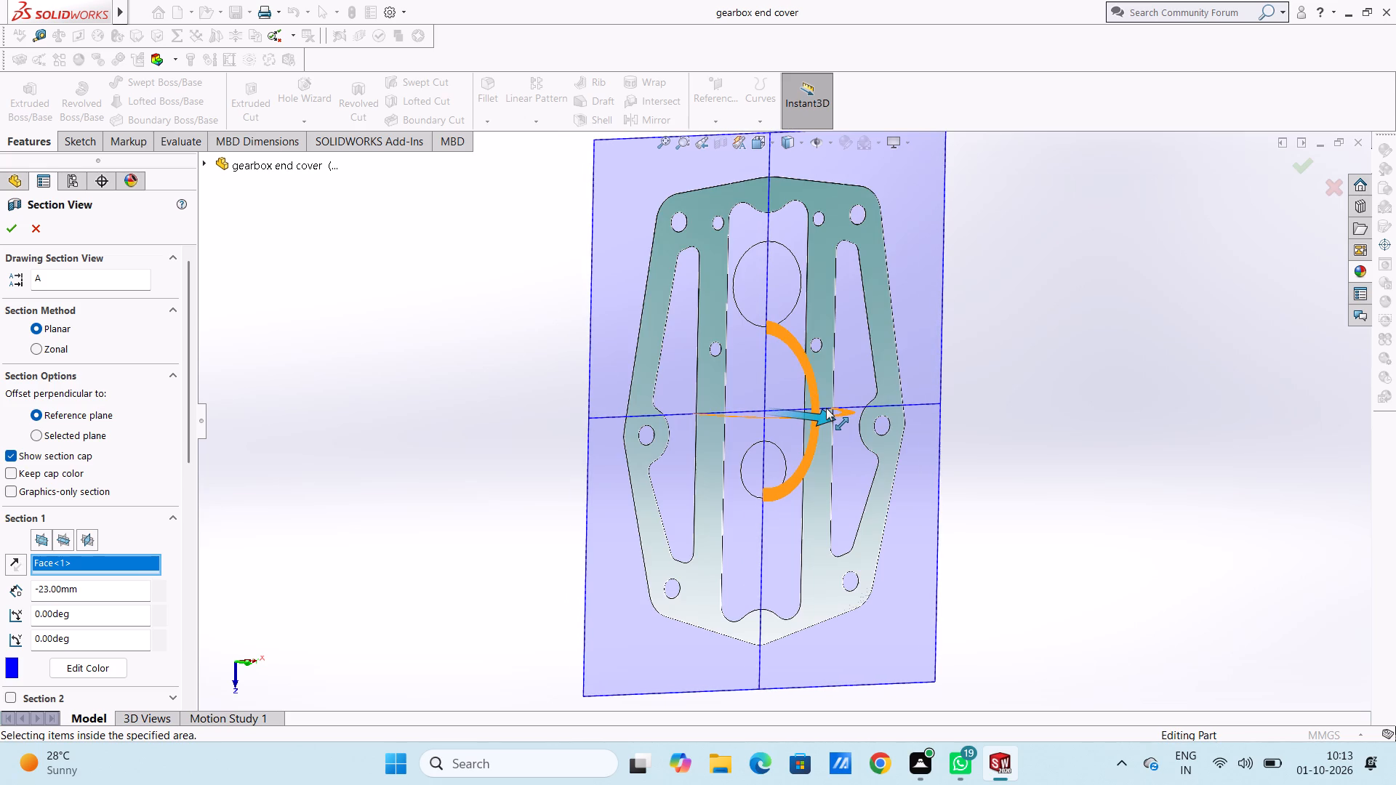
drag(826, 408, 833, 413)
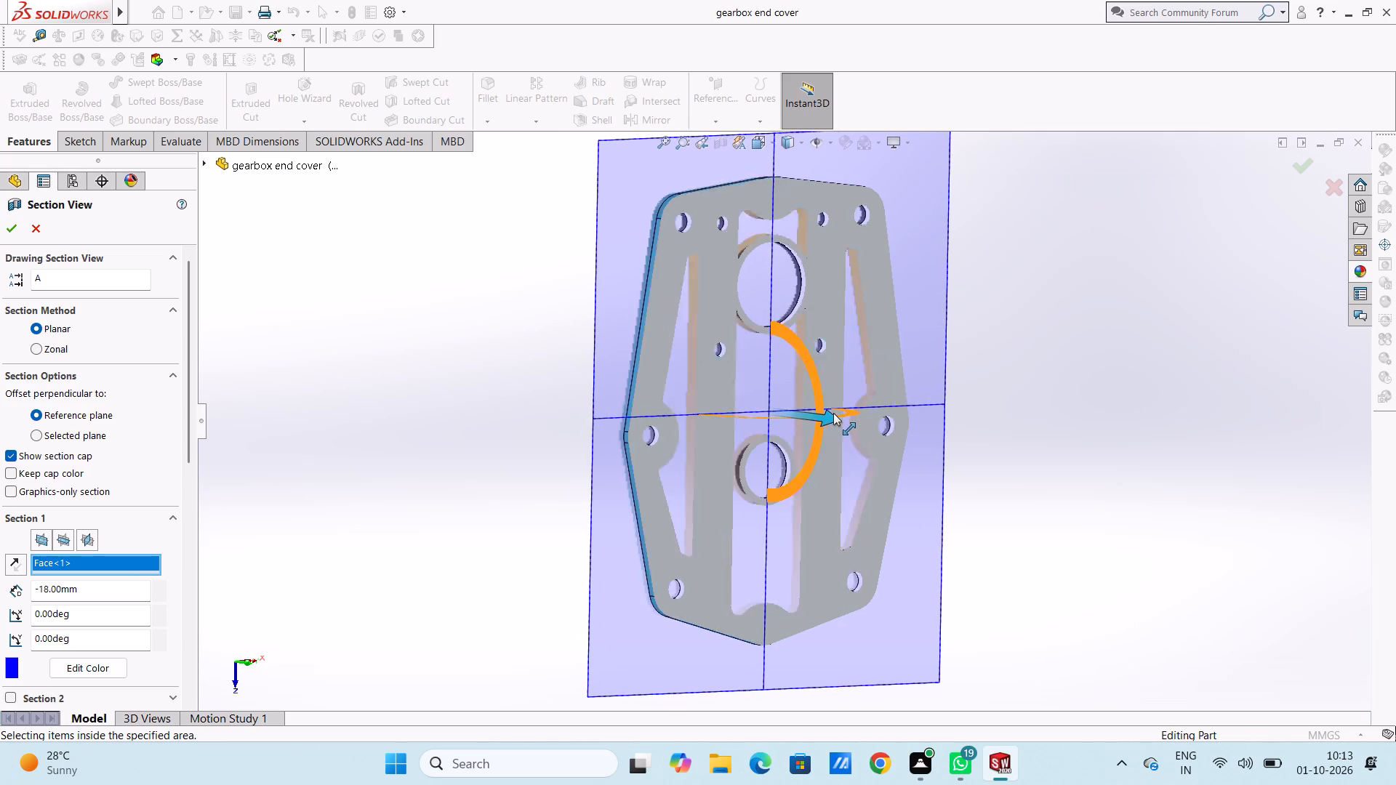
drag(833, 413, 859, 424)
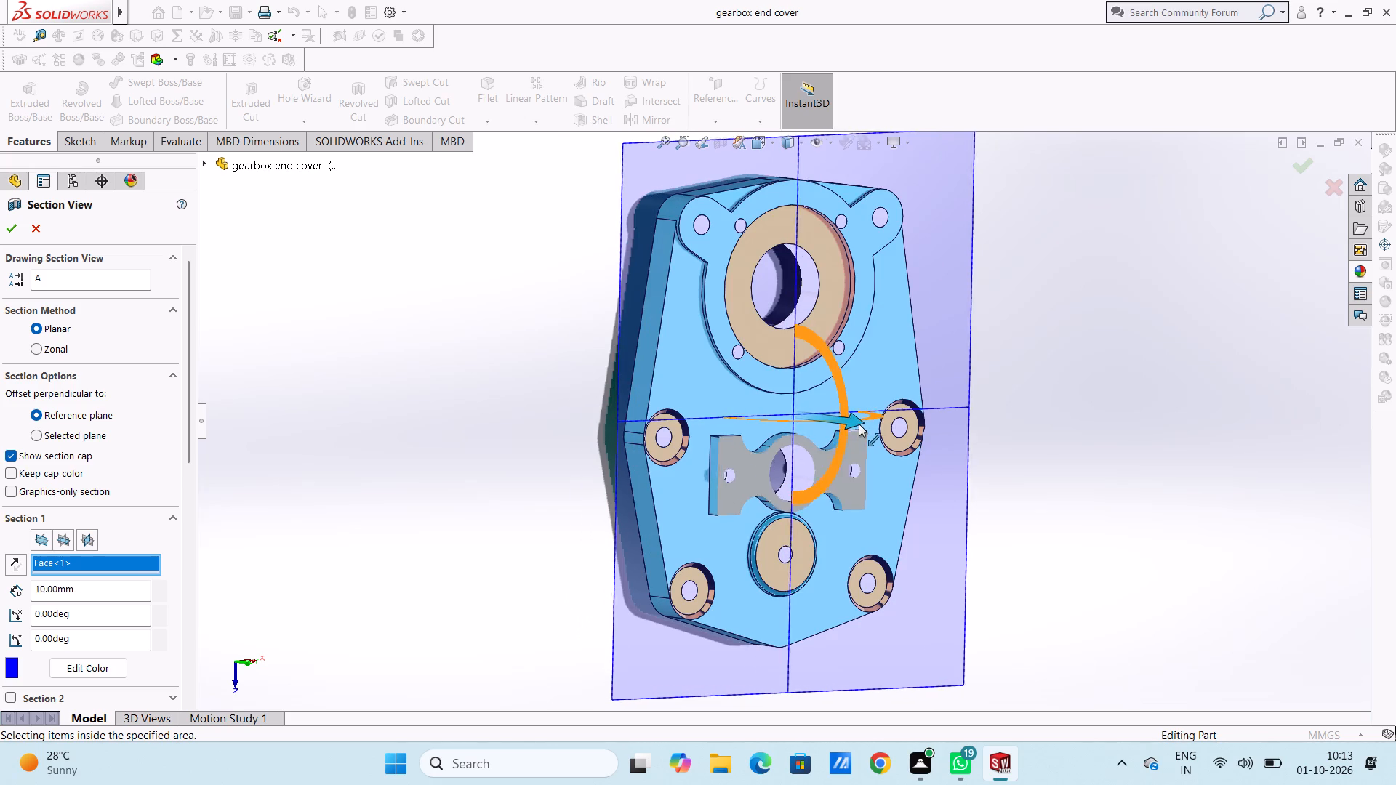
drag(859, 424, 849, 436)
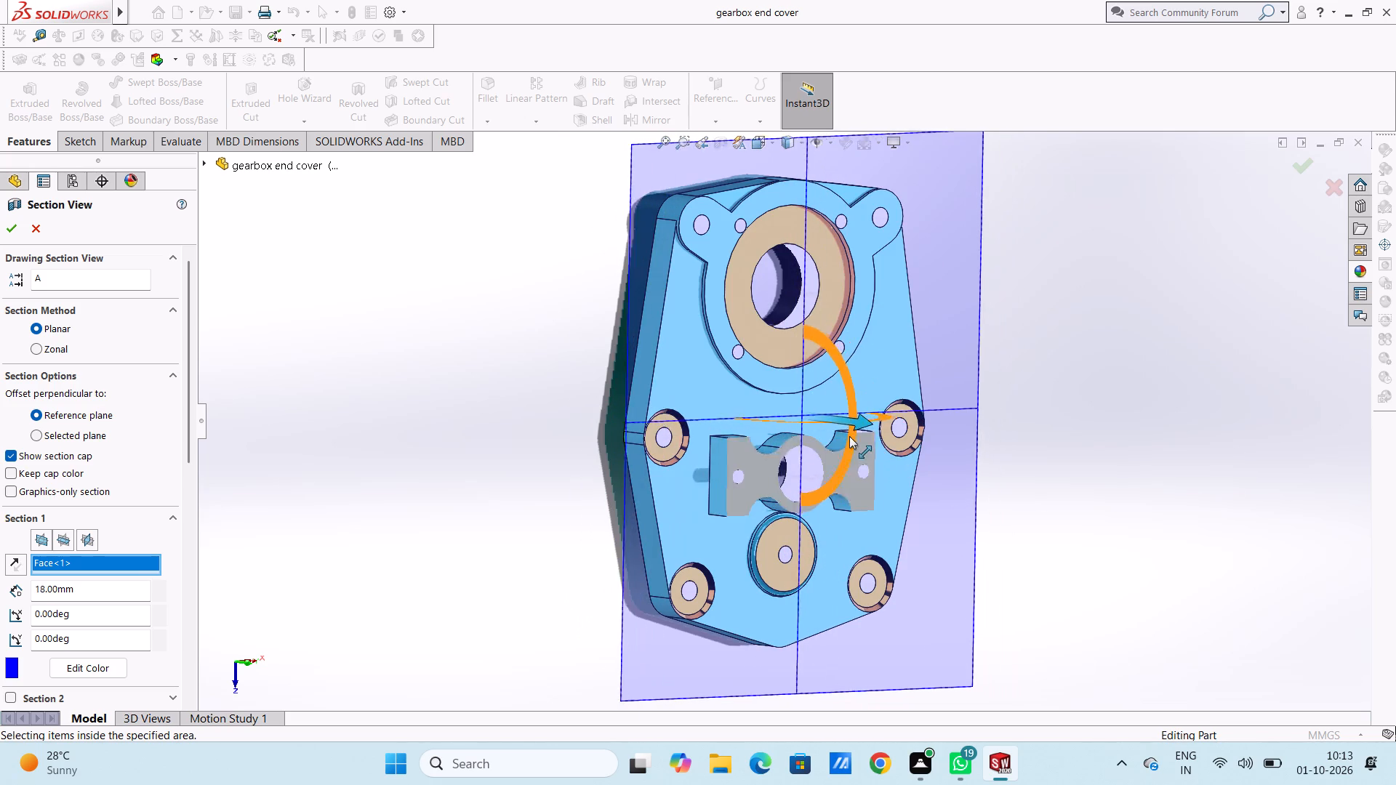
drag(849, 436, 828, 424)
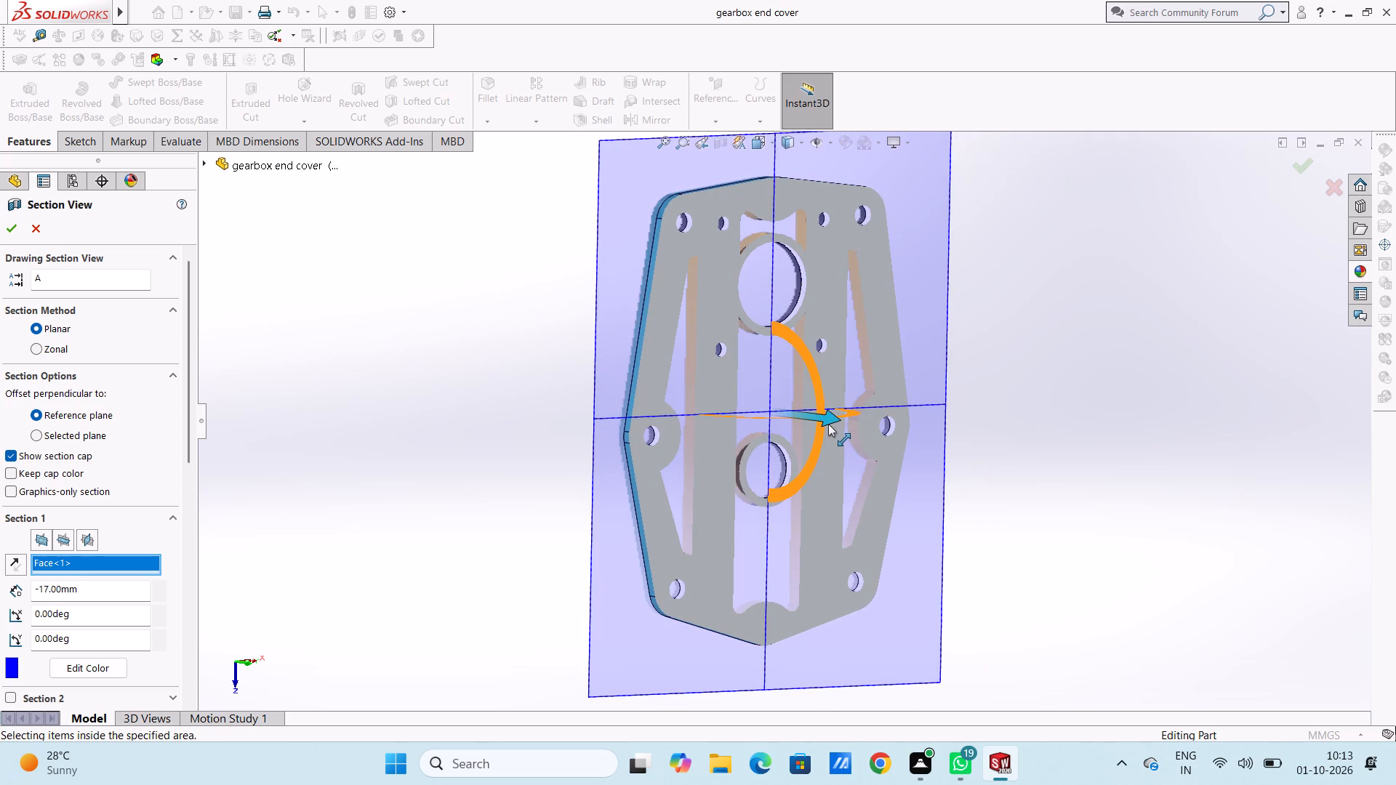
drag(828, 424, 833, 424)
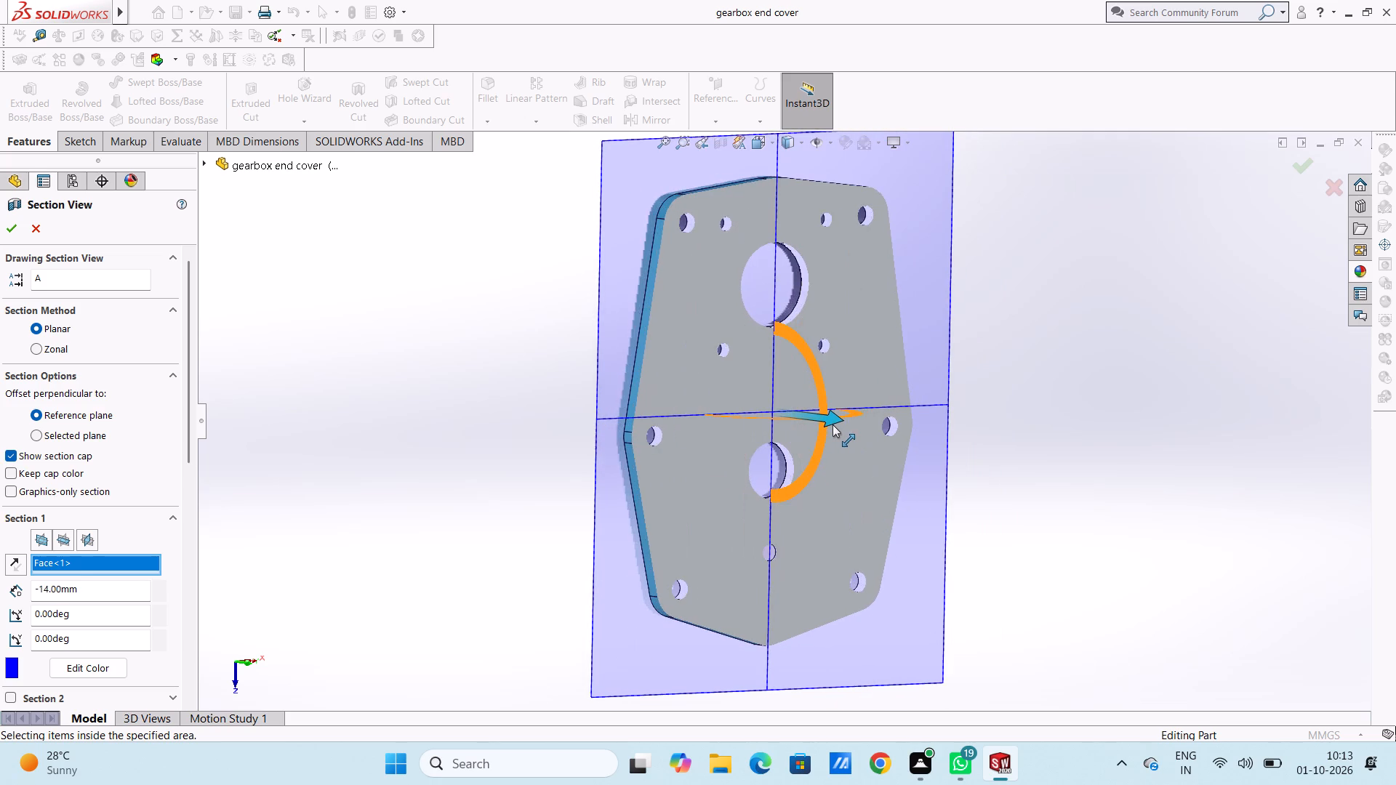
drag(833, 424, 862, 440)
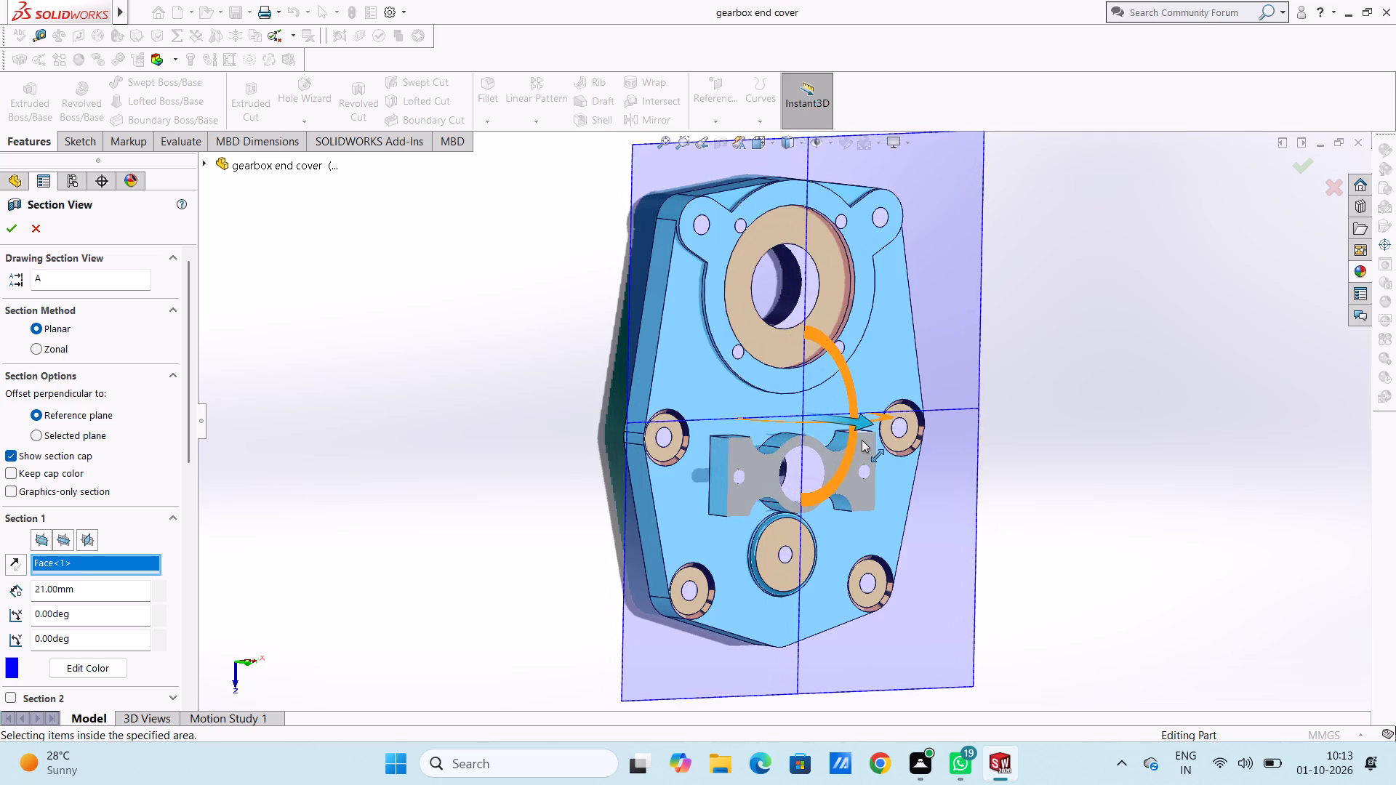
drag(862, 440, 898, 459)
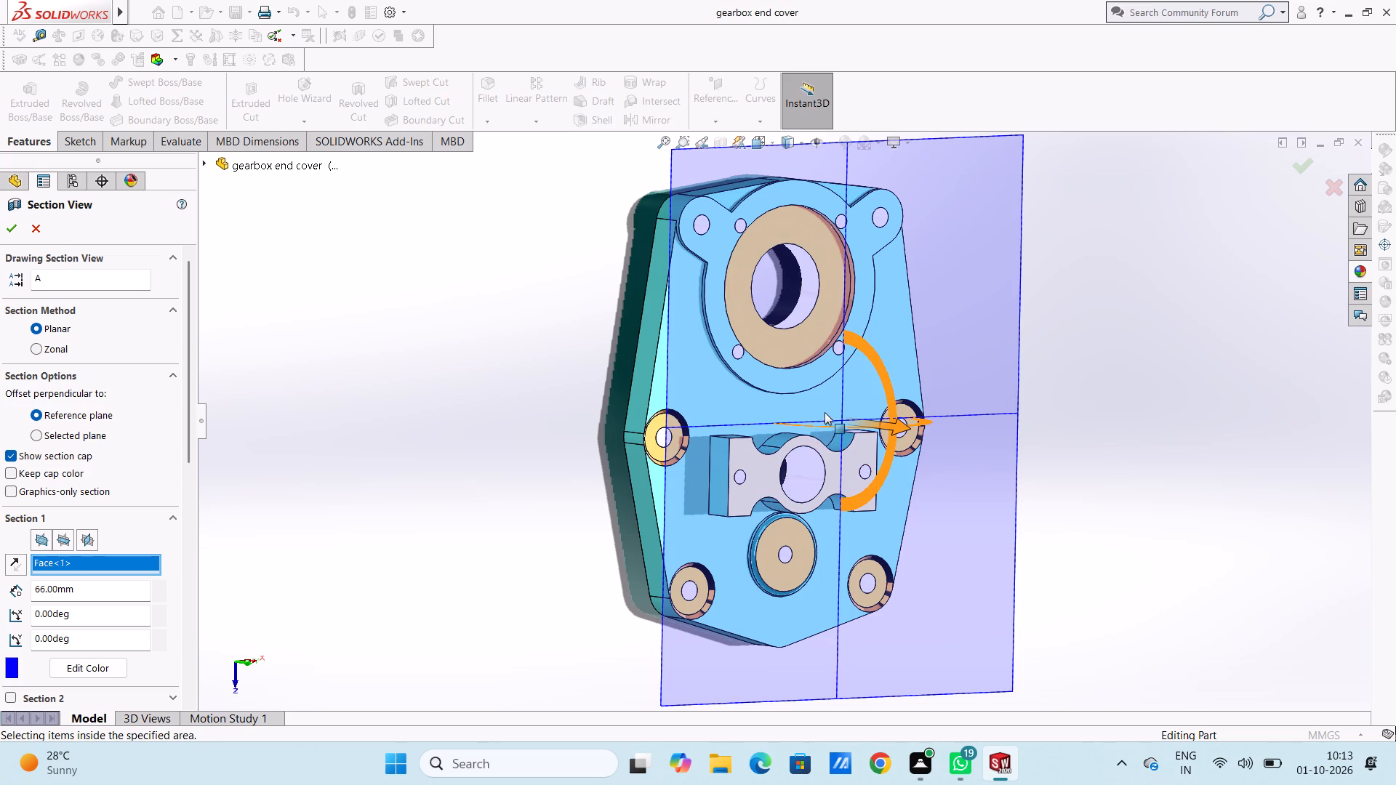
Rotate the section plane to about 293.8° and examine the angled cut through the cover from several directions.
middle_drag(826, 412, 833, 472)
click(851, 476)
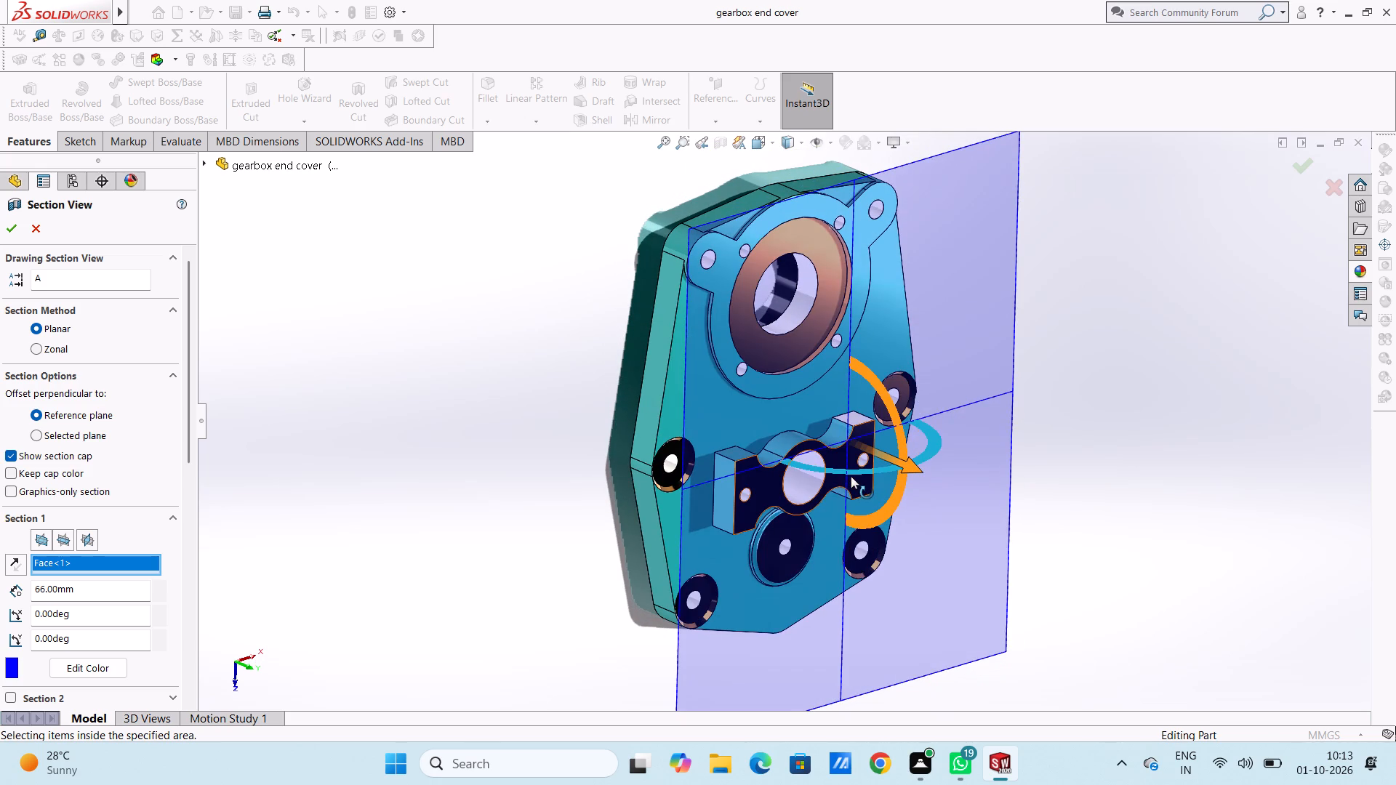
drag(850, 475, 780, 481)
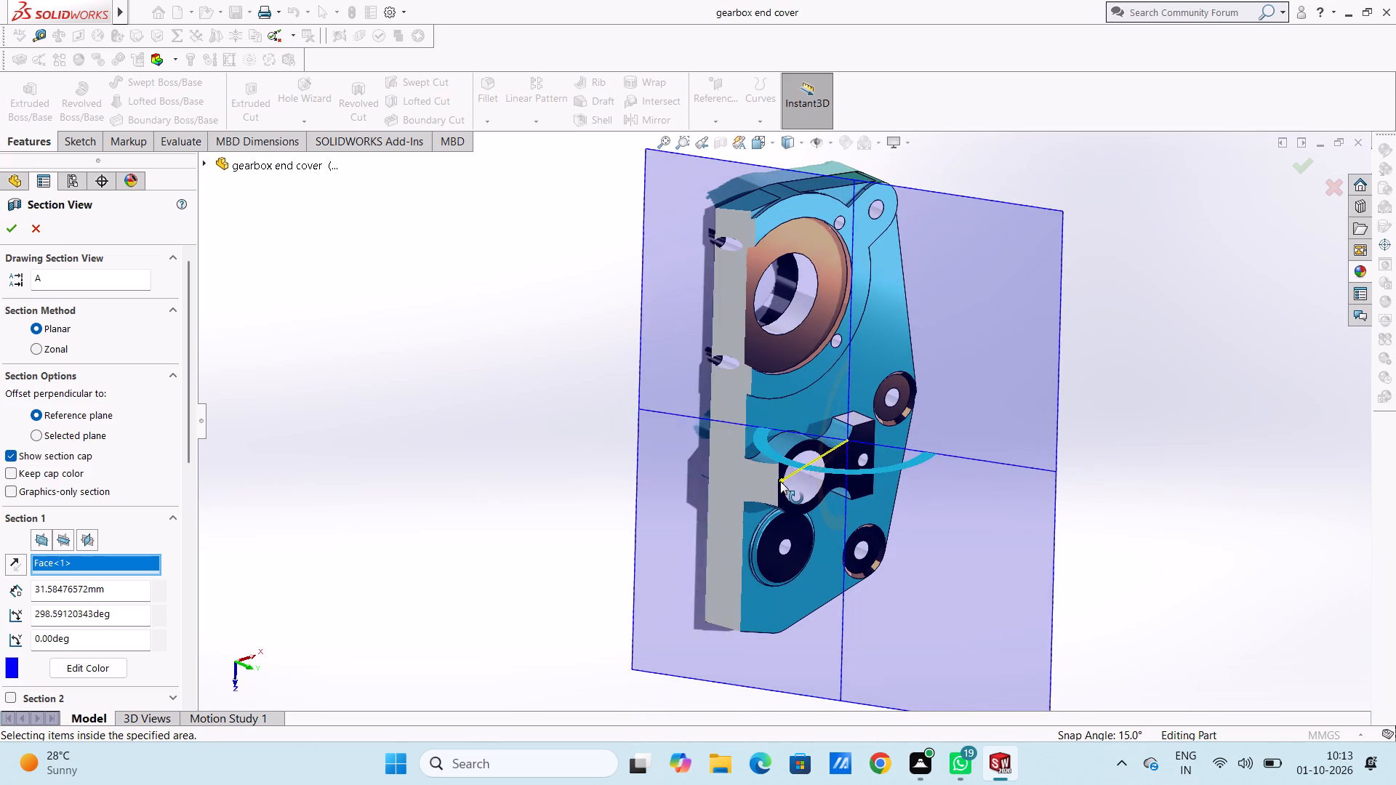
drag(780, 481, 763, 483)
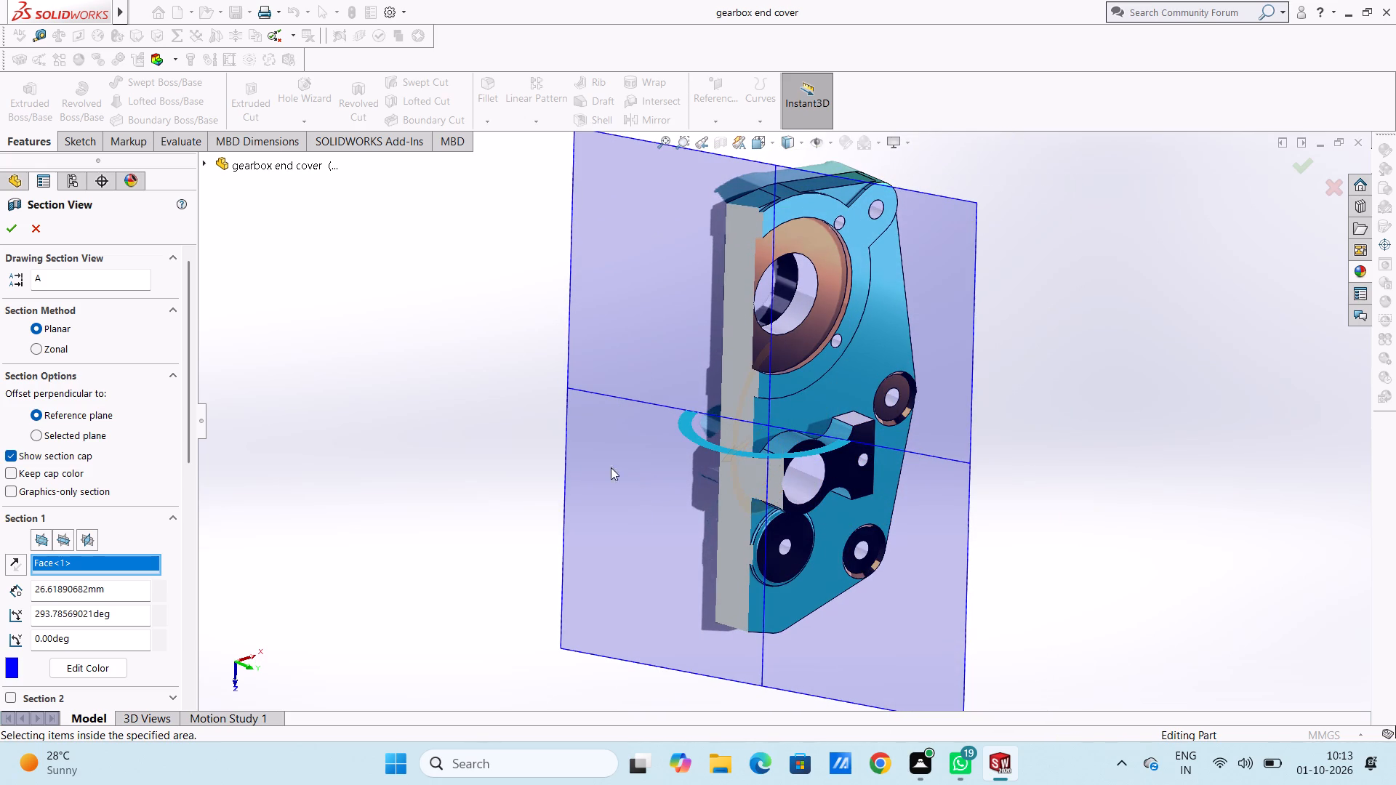
middle_drag(433, 446, 431, 454)
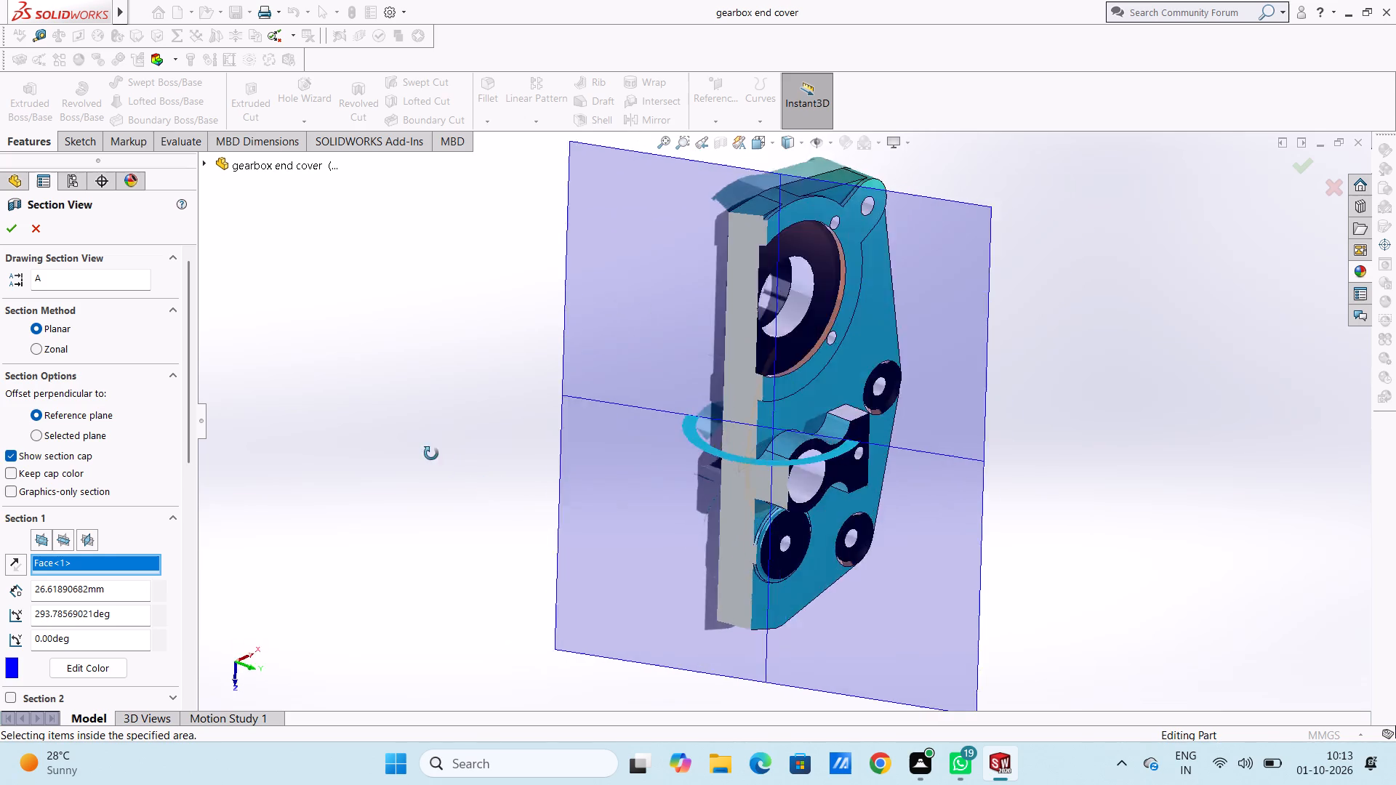
middle_drag(431, 454, 310, 313)
middle_drag(561, 640, 526, 551)
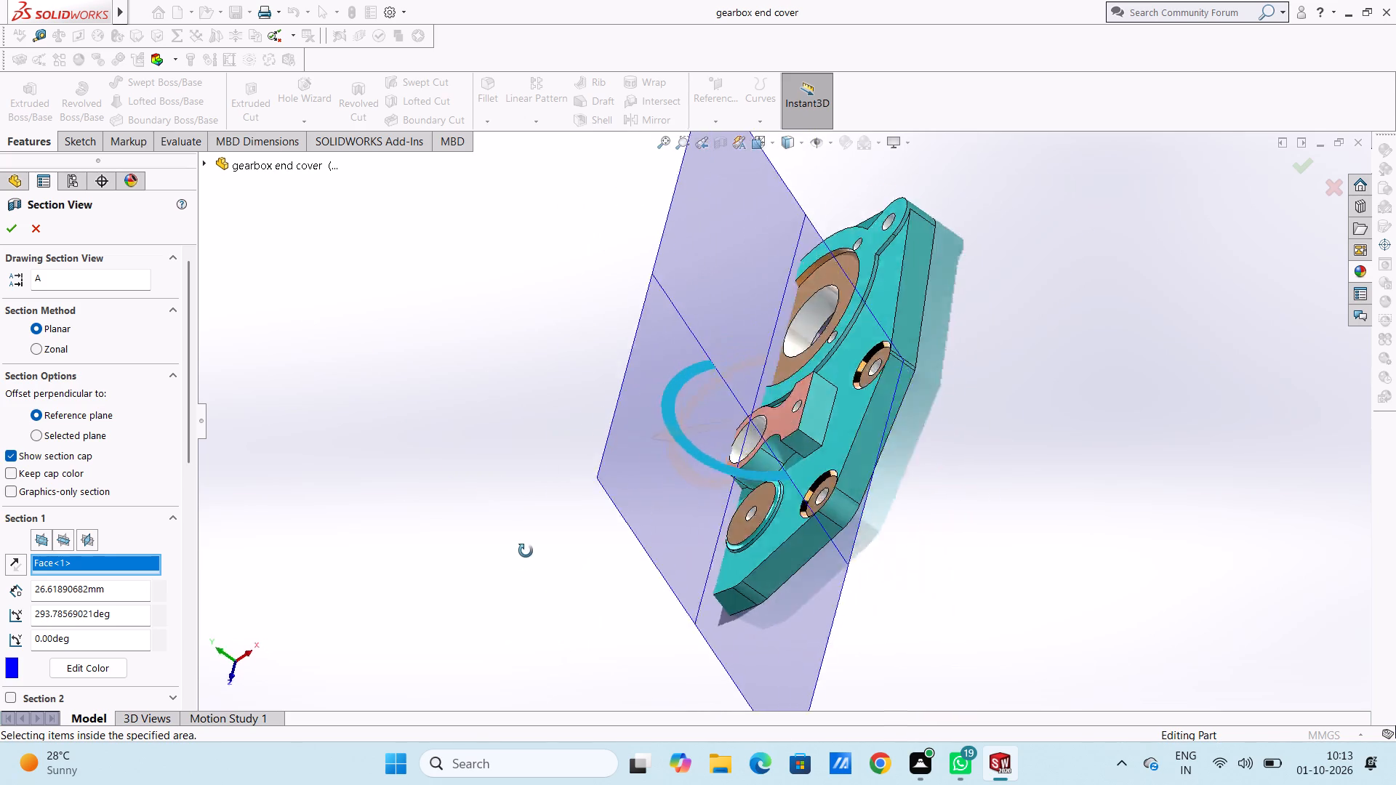
middle_drag(526, 551, 593, 477)
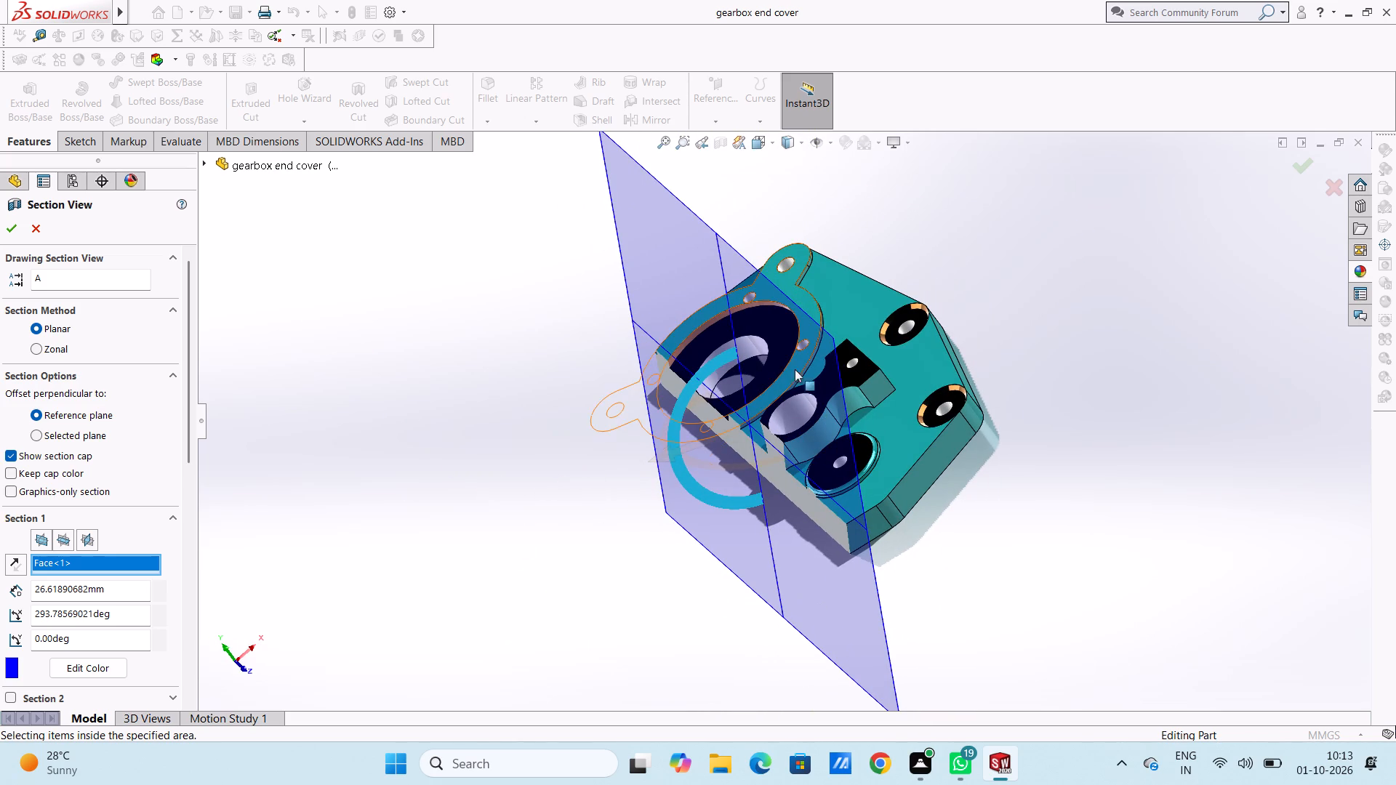
middle_drag(793, 358, 786, 369)
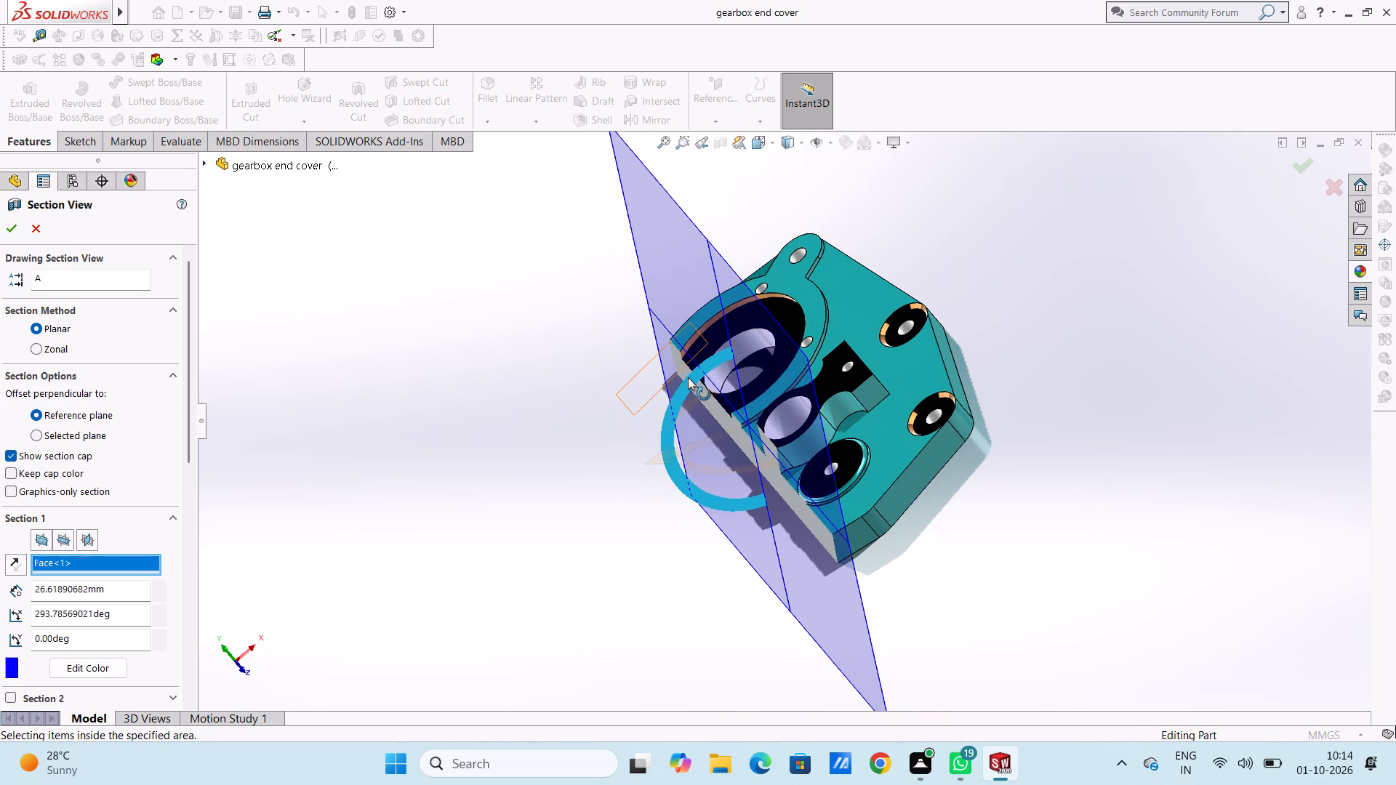
Rotate the section plane to about 89.5° so it cuts lengthwise, perpendicular to the flat face, and examine the cut.
drag(688, 377, 677, 409)
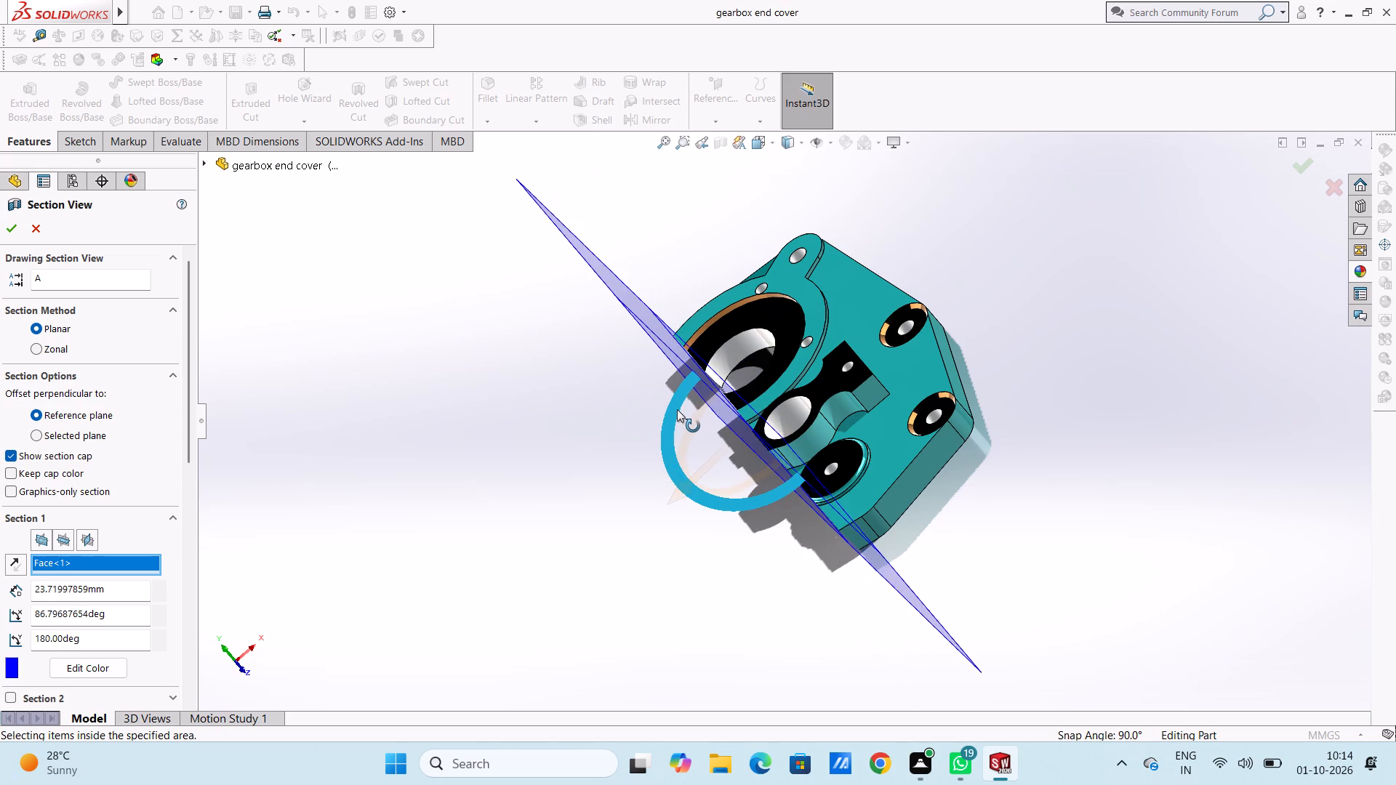
drag(677, 409, 678, 408)
middle_drag(618, 482, 662, 375)
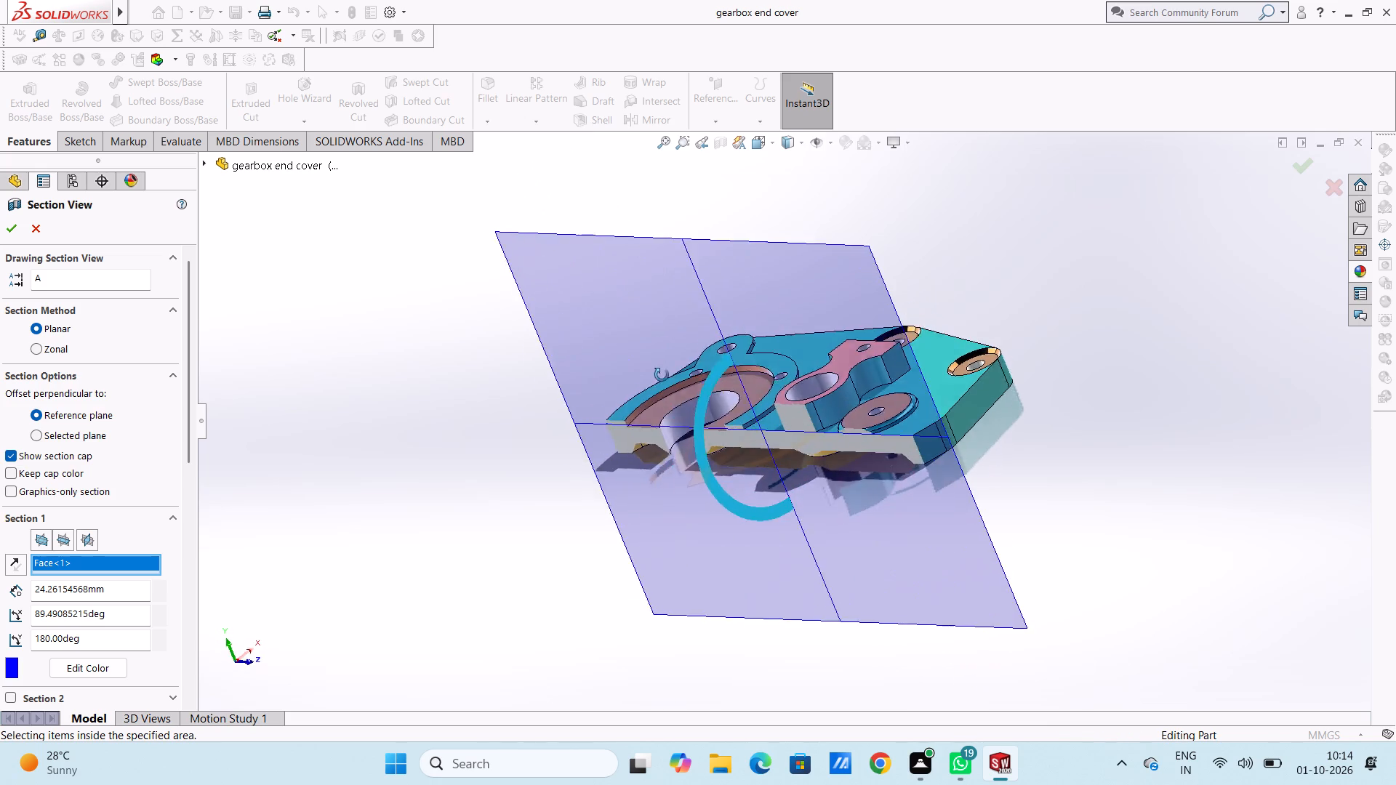
middle_drag(662, 375, 816, 374)
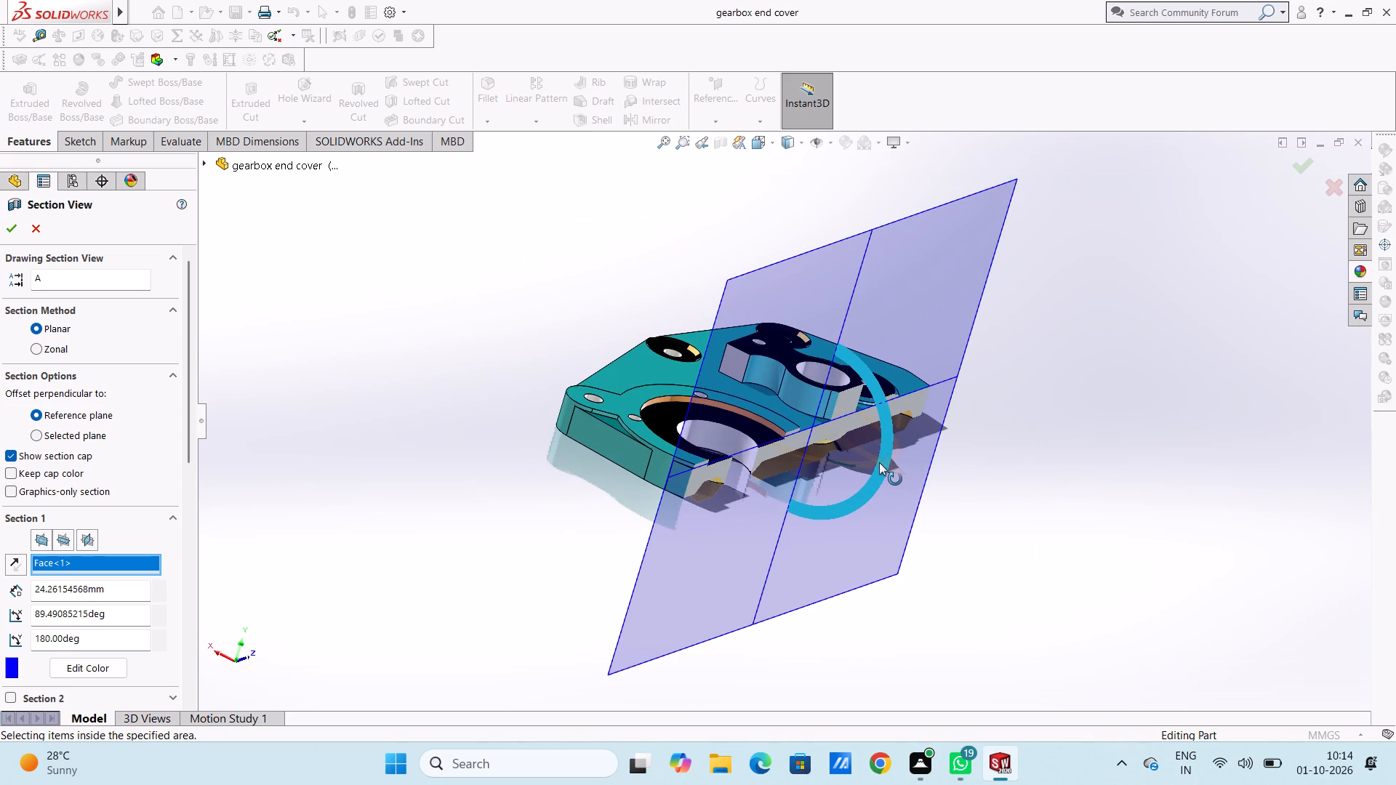
Shift the lengthwise section plane to an offset of about -1.7 mm and examine the bores and bosses in side profile.
click(880, 468)
drag(897, 470, 895, 469)
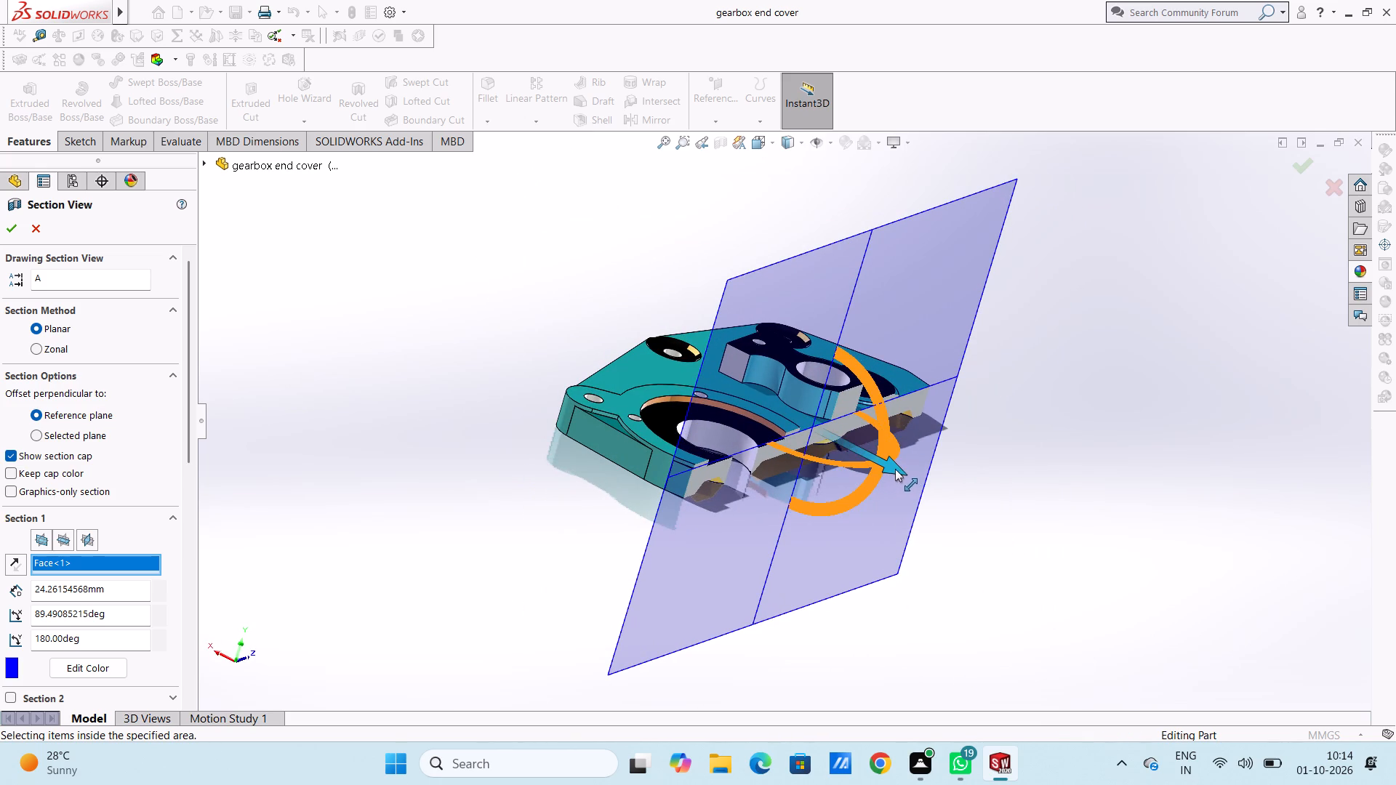
drag(895, 469, 860, 466)
middle_drag(973, 480, 893, 390)
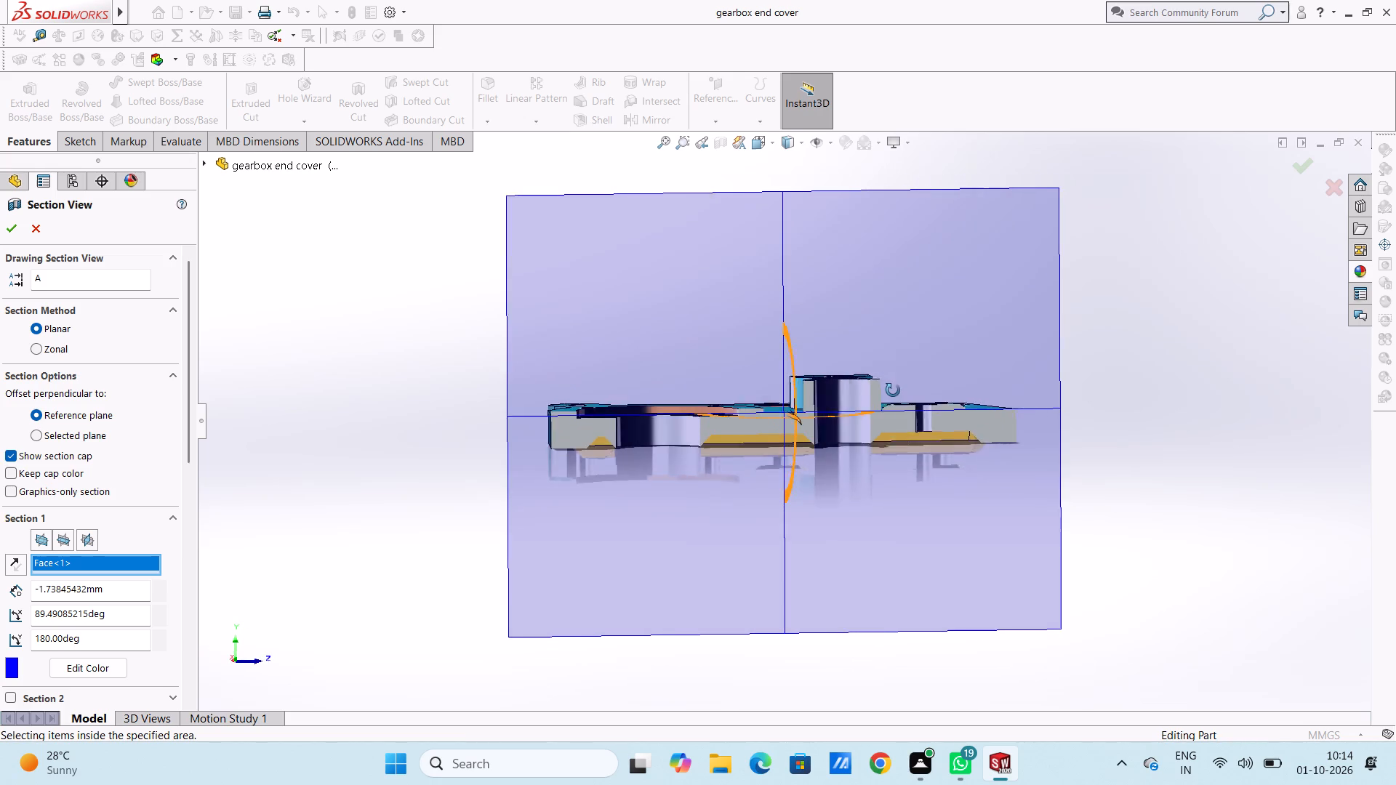
middle_drag(893, 390, 886, 384)
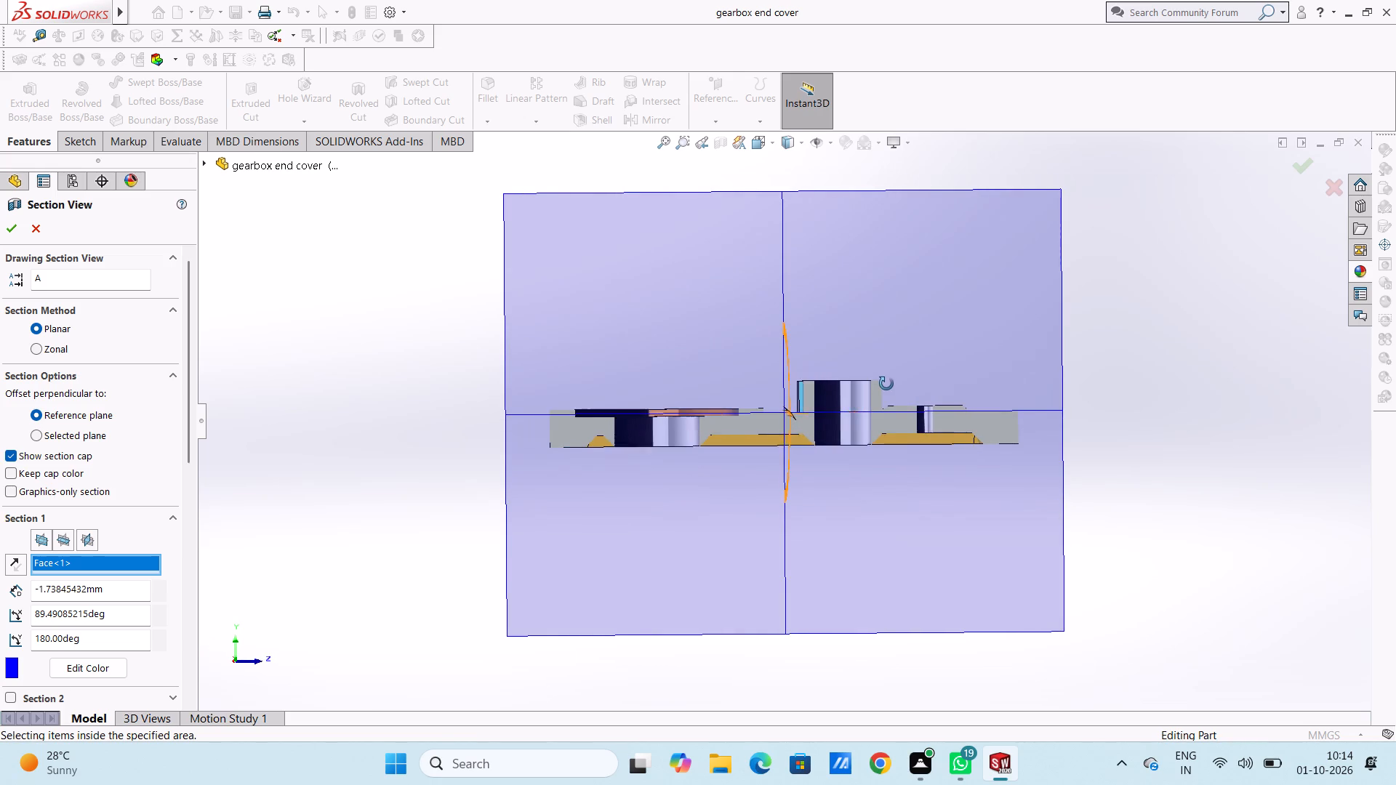
middle_drag(886, 384, 883, 389)
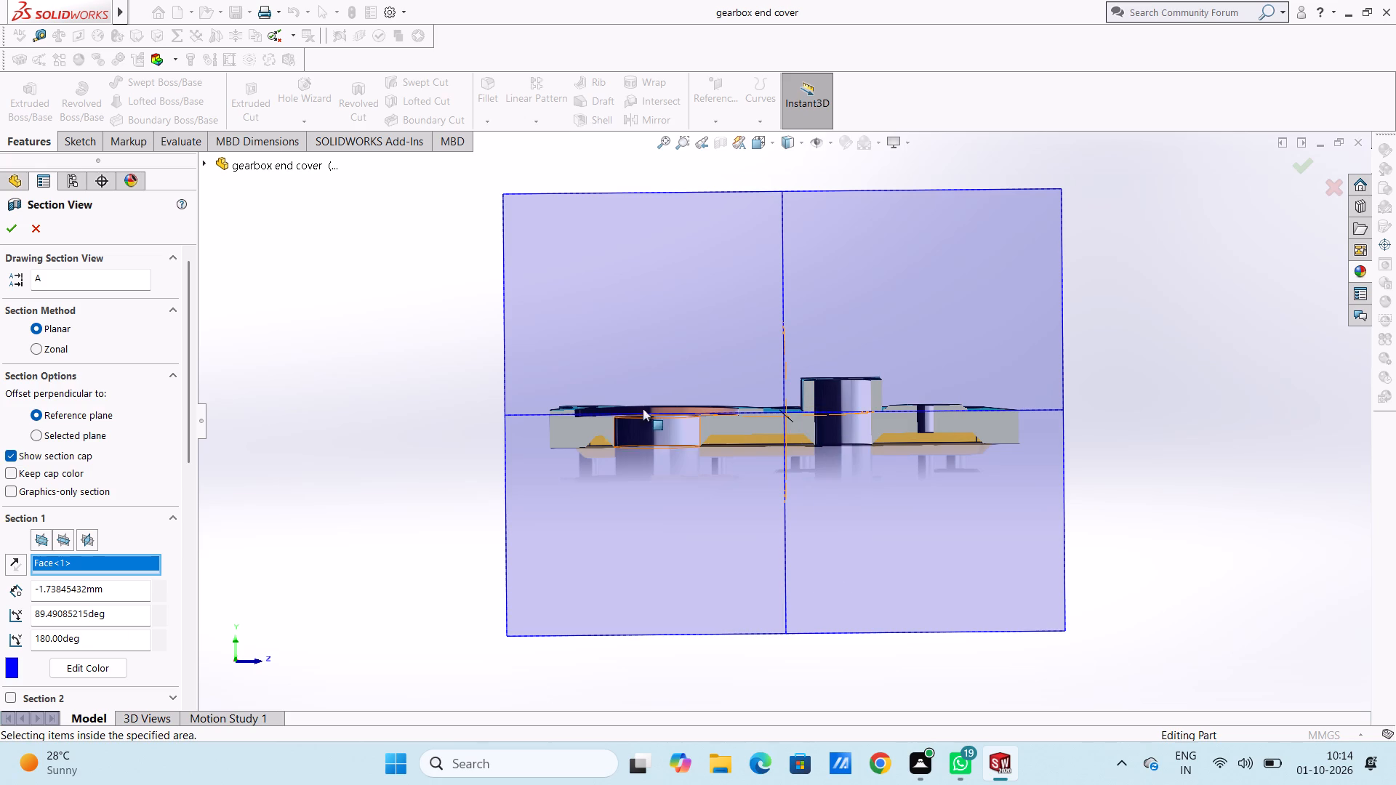
middle_drag(468, 390, 497, 401)
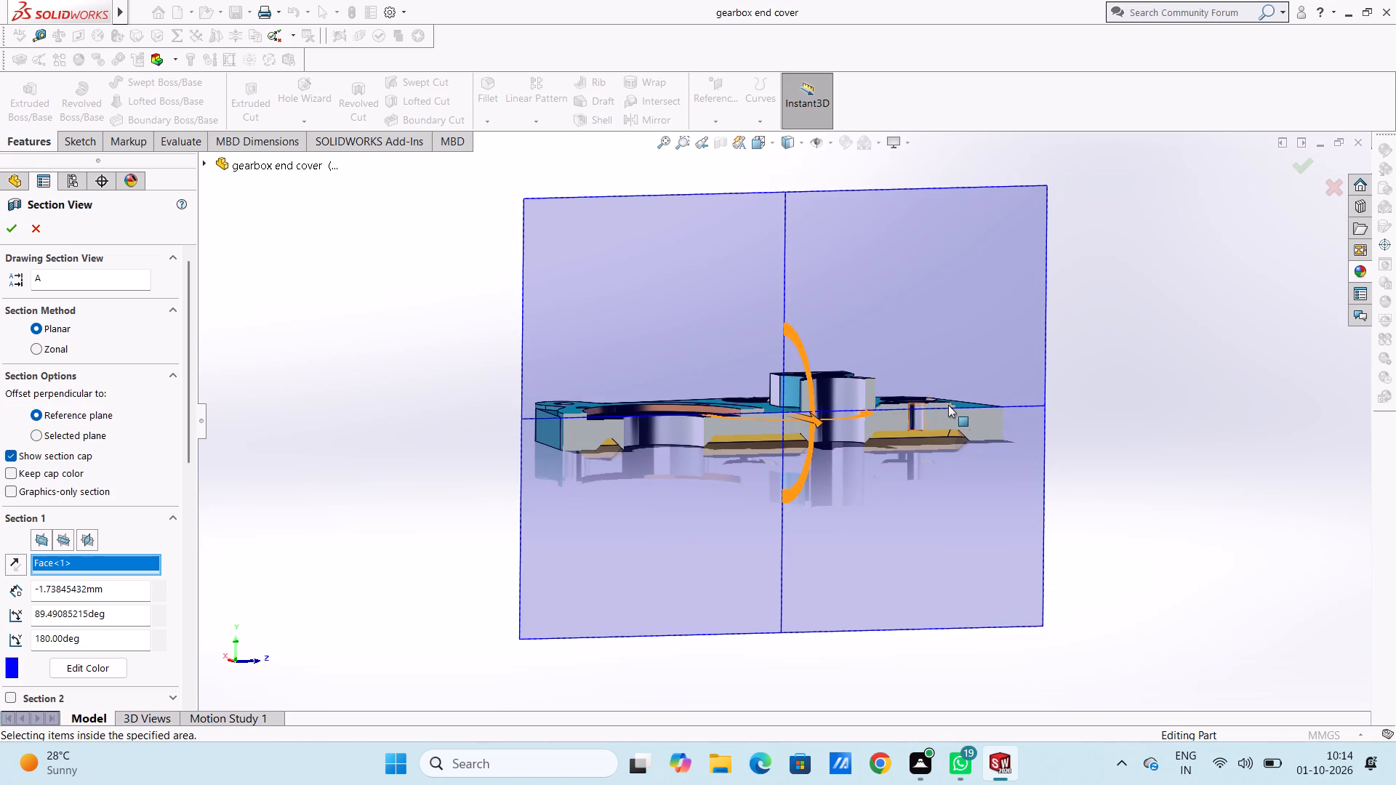
Sweep the lengthwise section plane between offsets of about -115 mm and -13 mm in side view, leaving it at about -14.7 mm.
drag(819, 422, 785, 396)
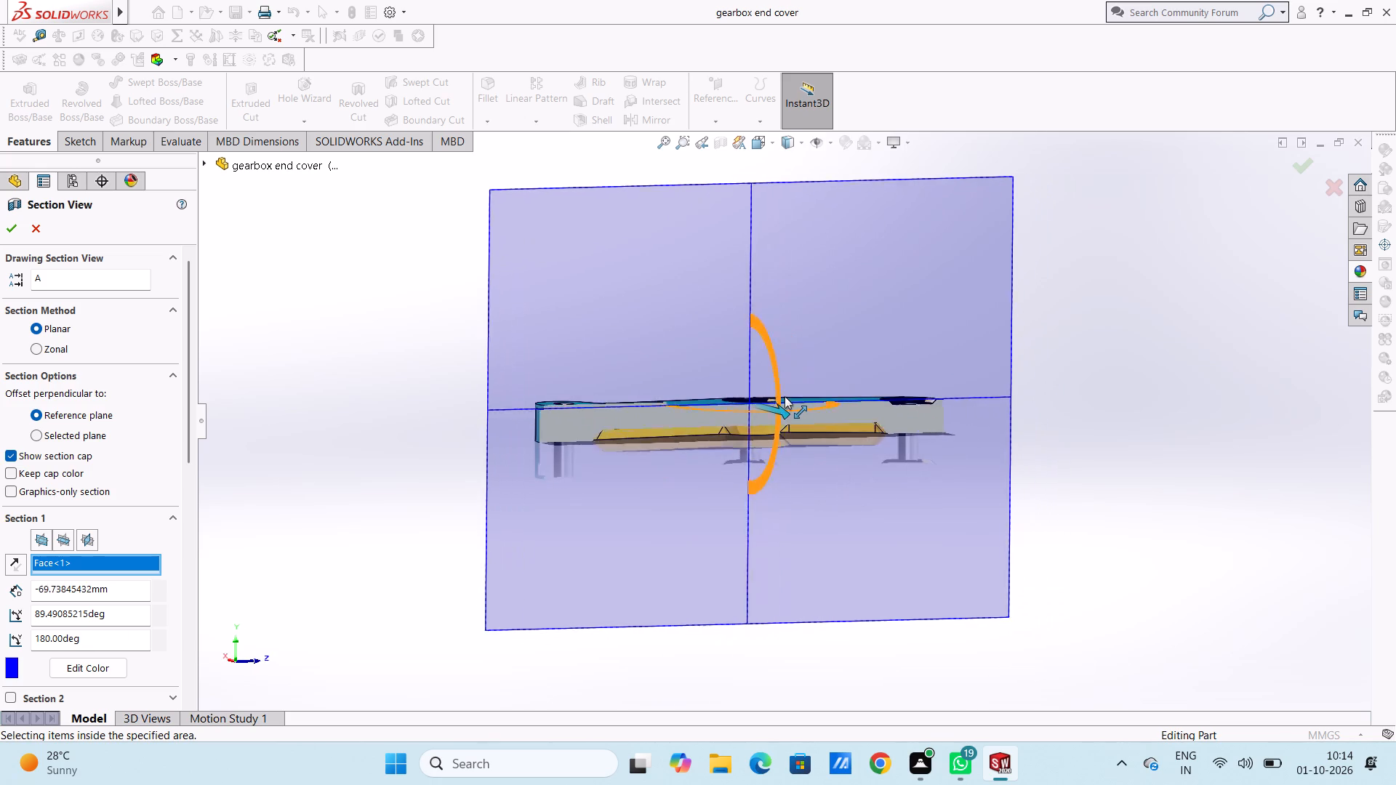
drag(785, 396, 769, 380)
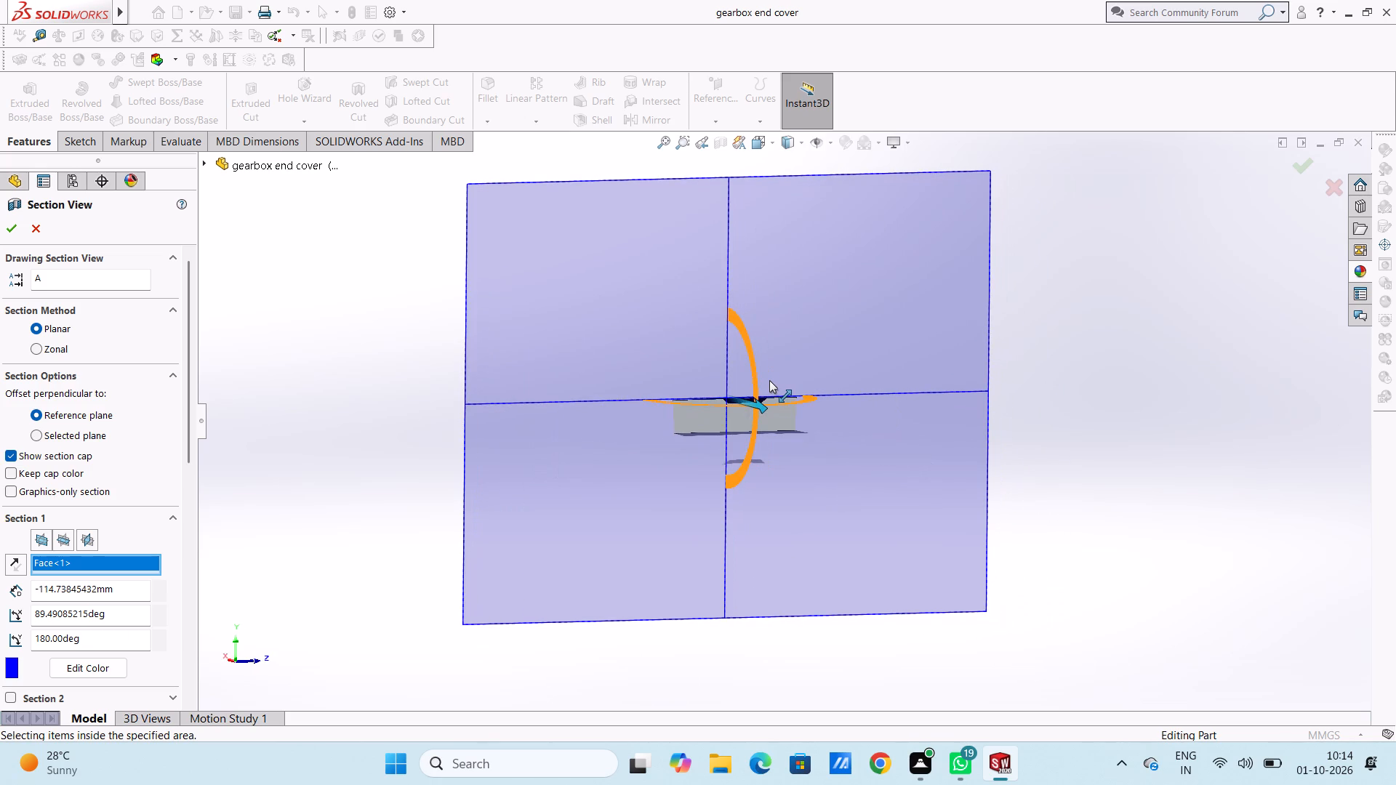
drag(769, 380, 793, 417)
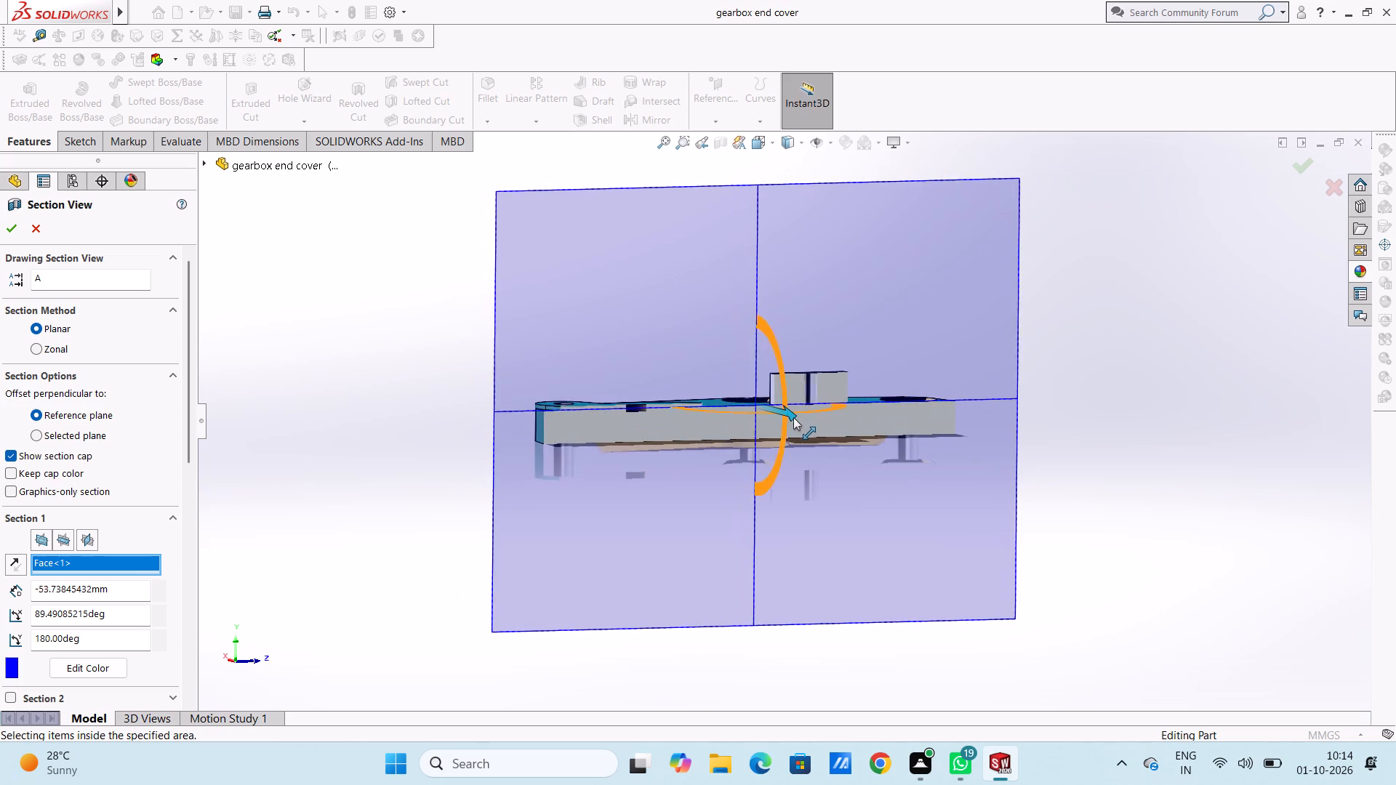
drag(793, 417, 806, 446)
middle_drag(1168, 400, 1152, 409)
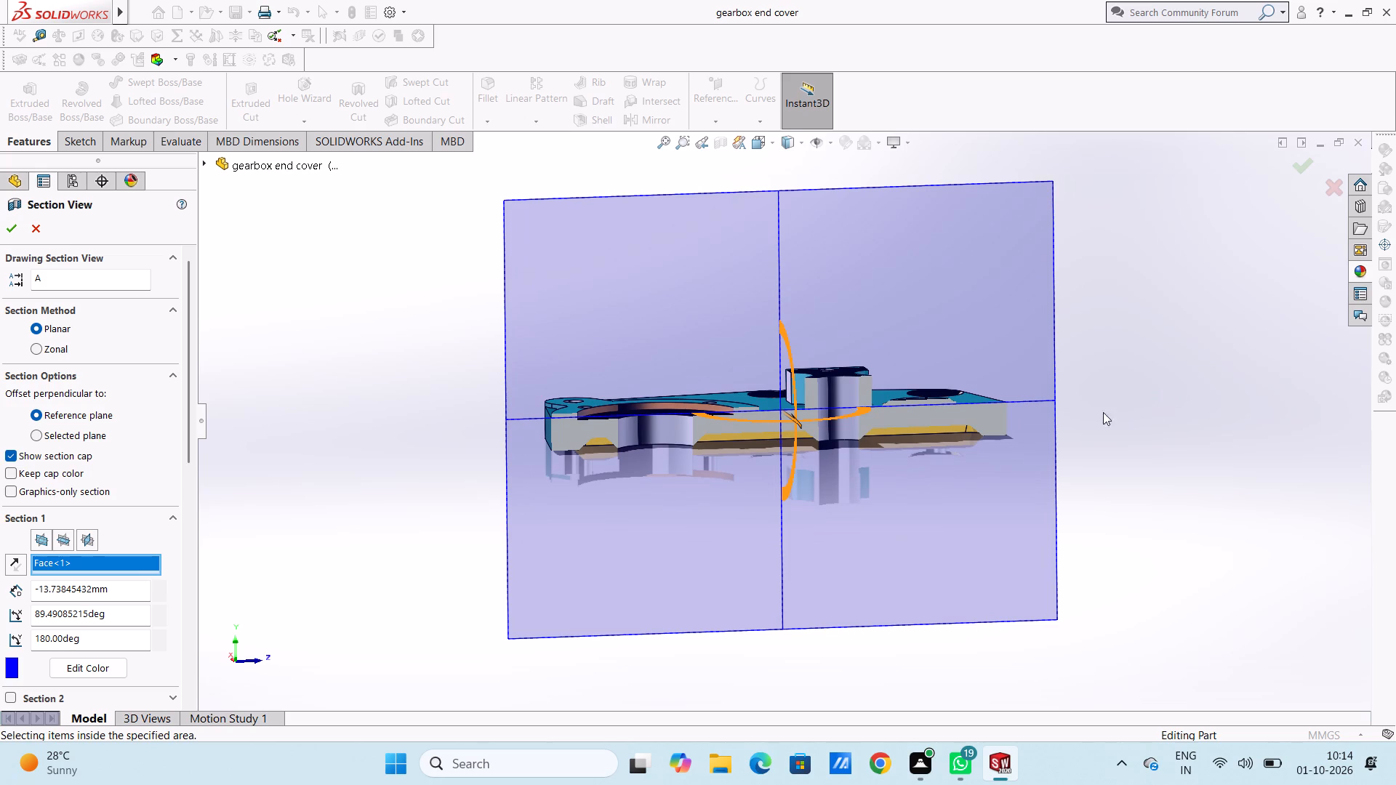
drag(790, 416, 790, 415)
drag(790, 415, 782, 382)
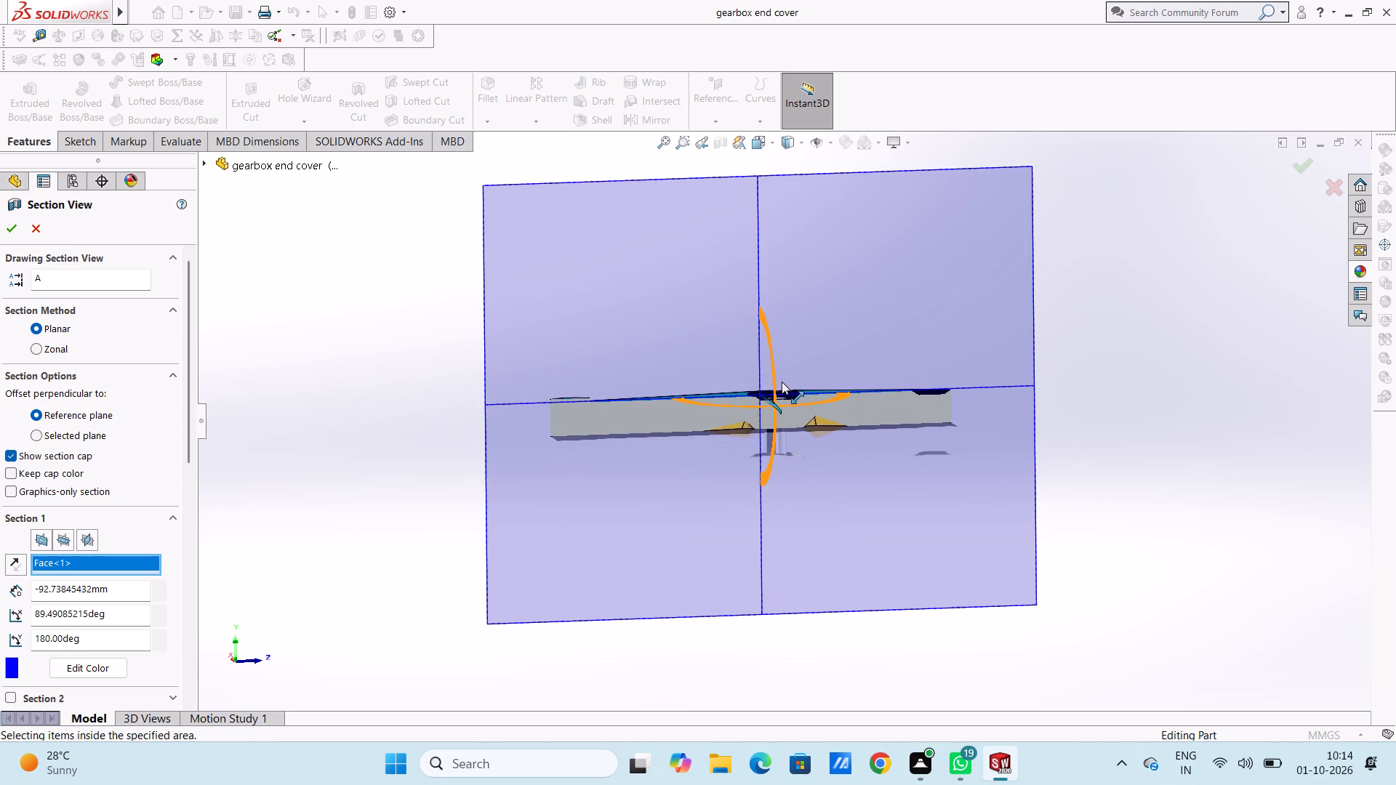
drag(782, 382, 784, 388)
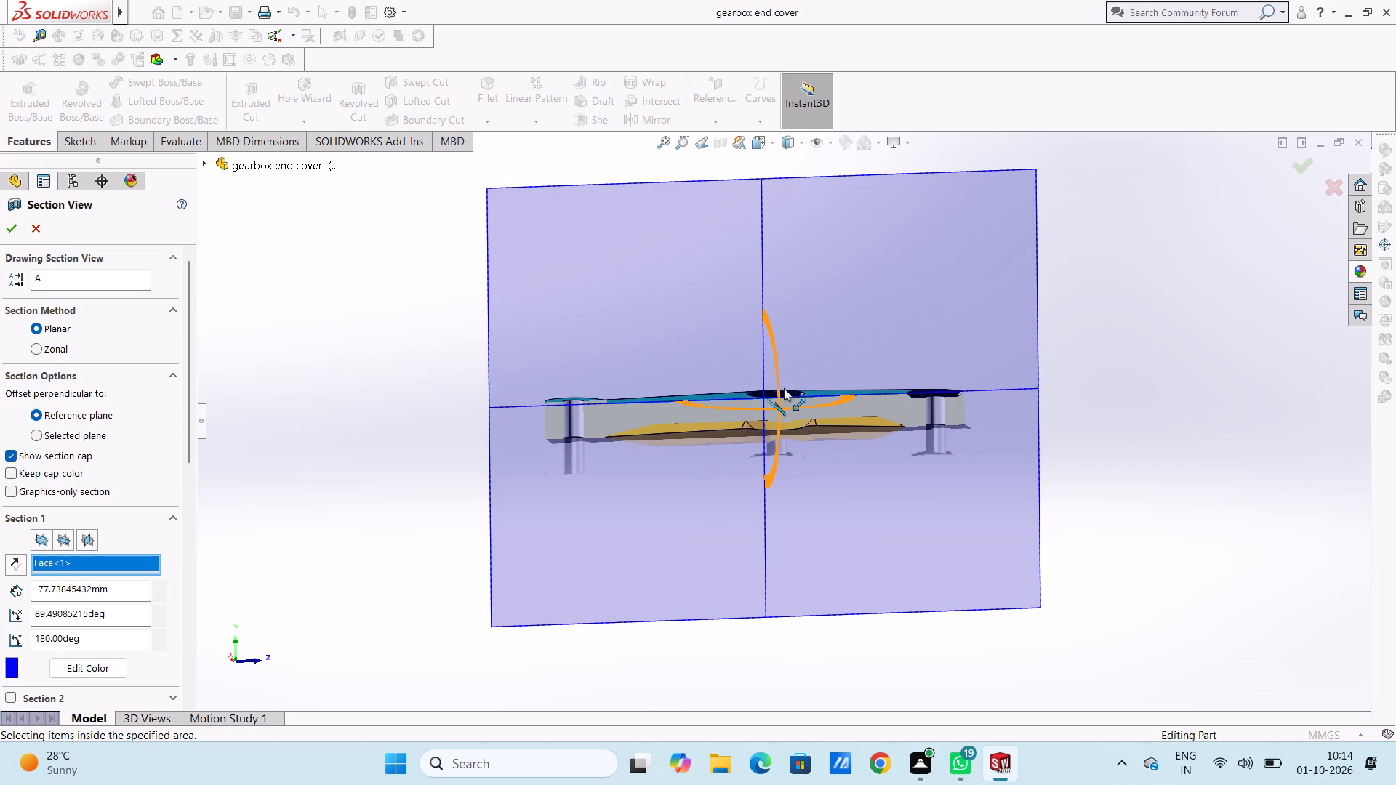
drag(784, 388, 793, 402)
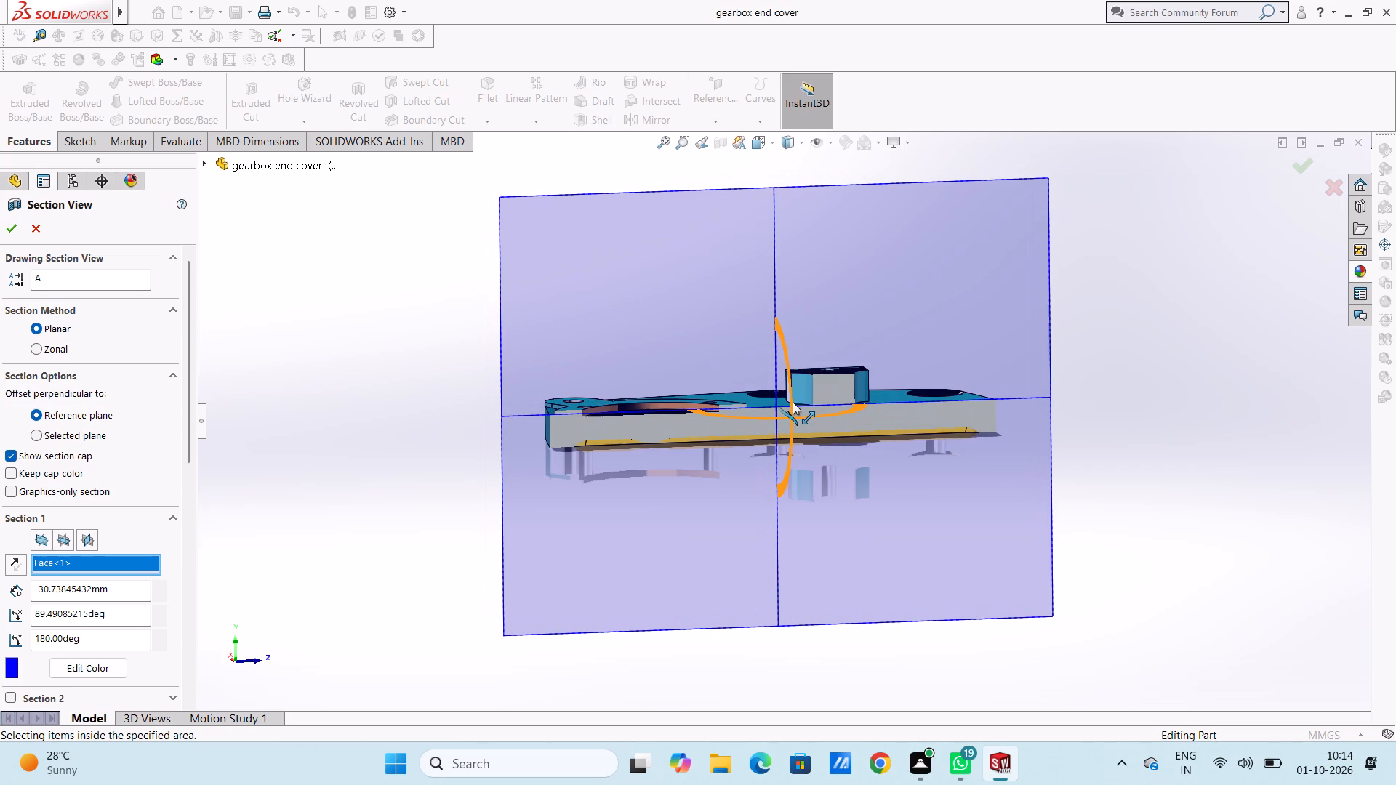
drag(793, 402, 795, 407)
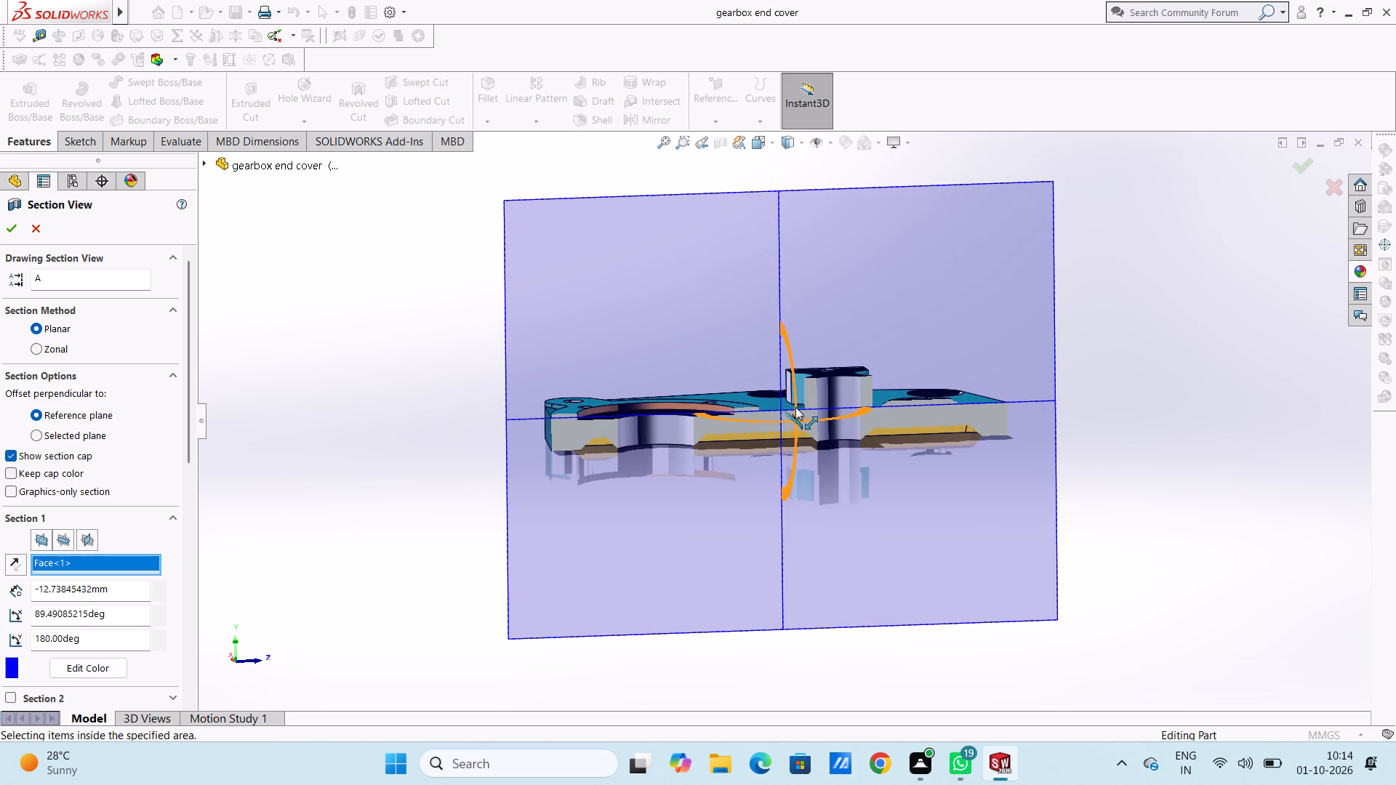
drag(795, 407, 794, 406)
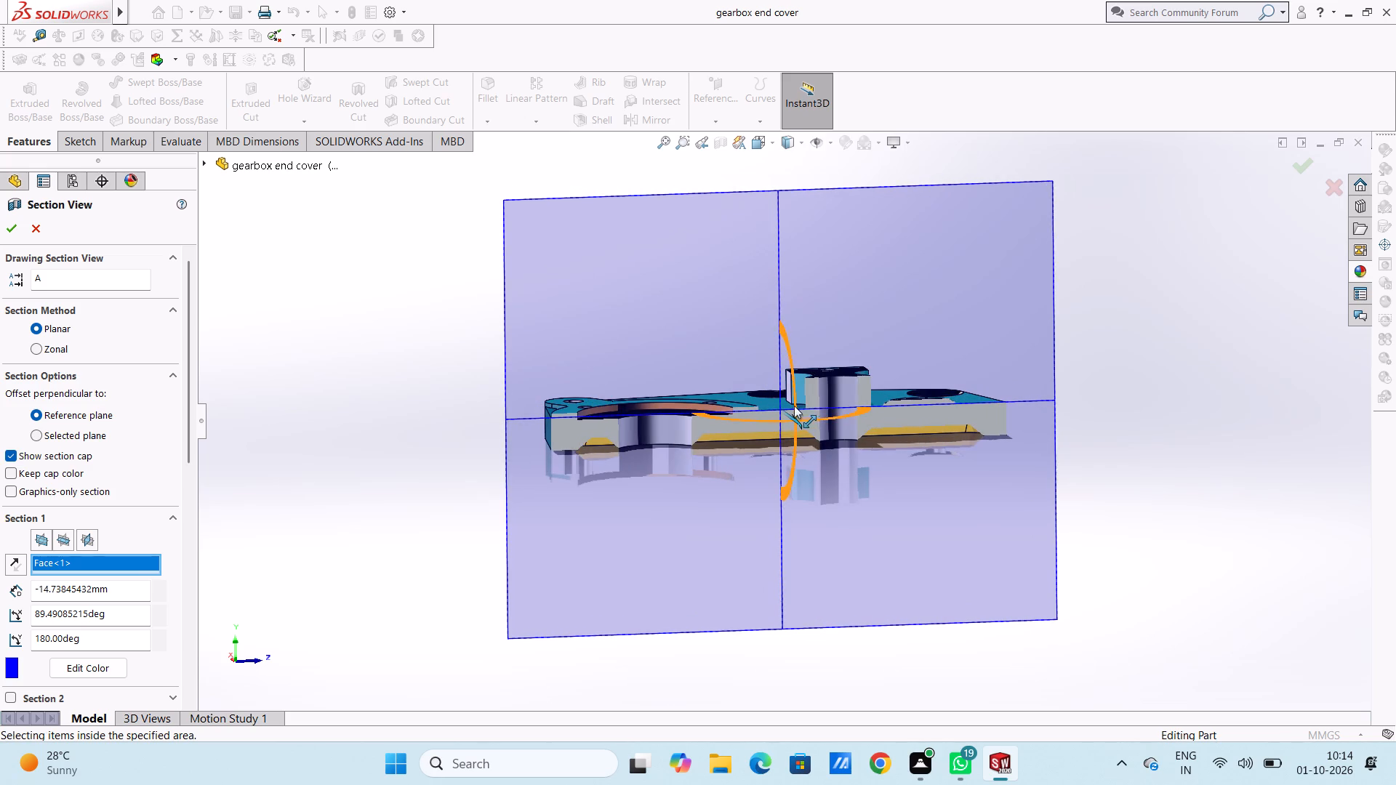
Shift the lengthwise section plane to an offset of about -16.7 mm and examine the cut from obliquely above.
drag(794, 406, 795, 406)
middle_drag(1146, 345, 1175, 414)
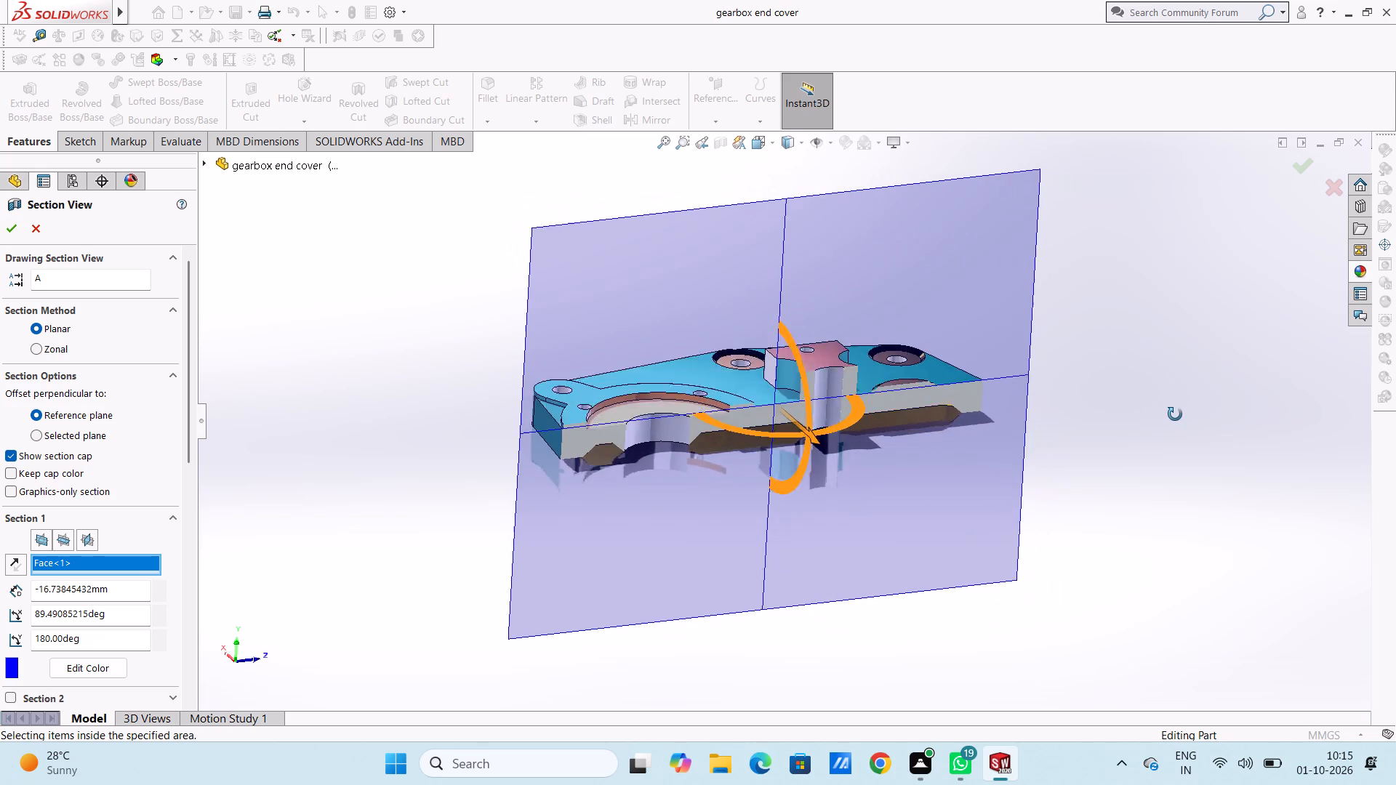
middle_drag(1175, 414, 1200, 496)
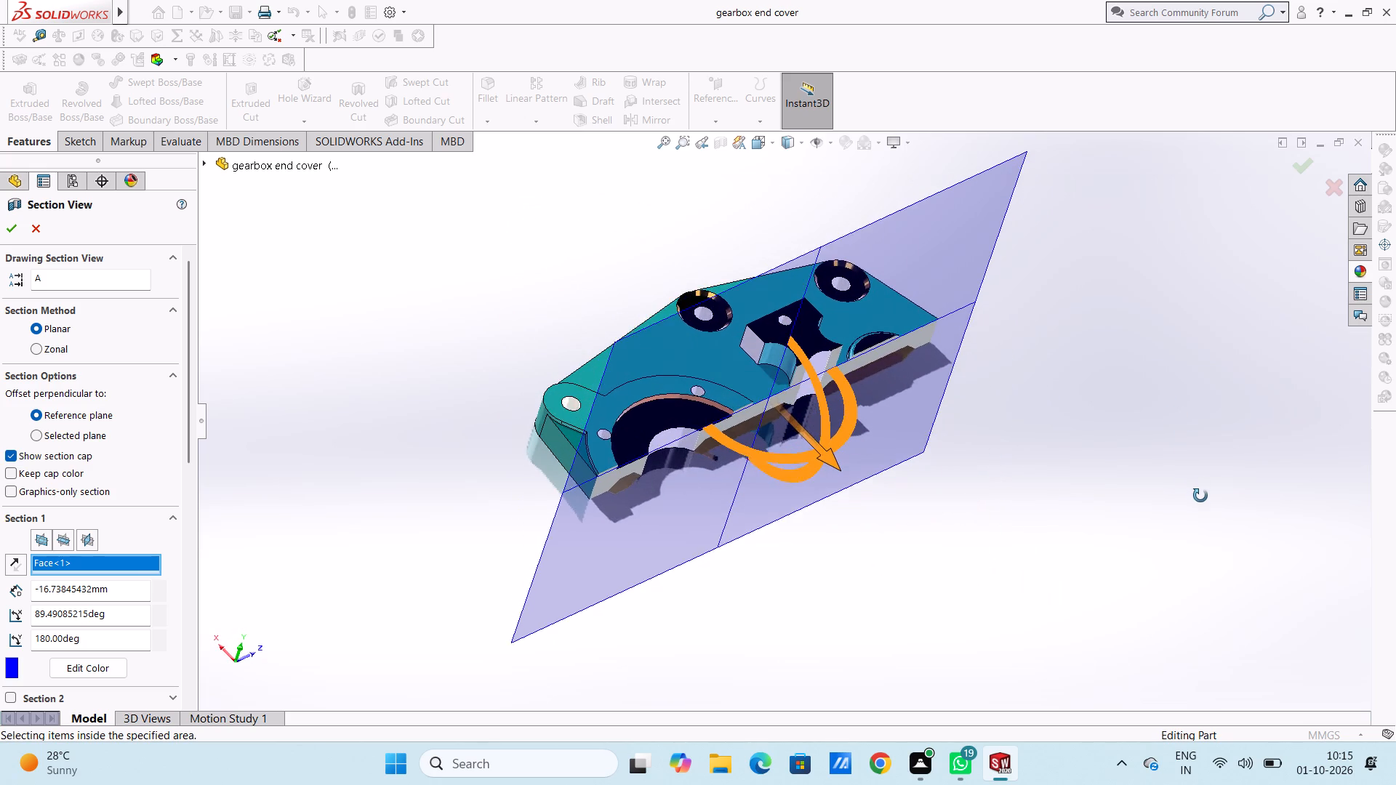
middle_drag(1200, 496, 1163, 427)
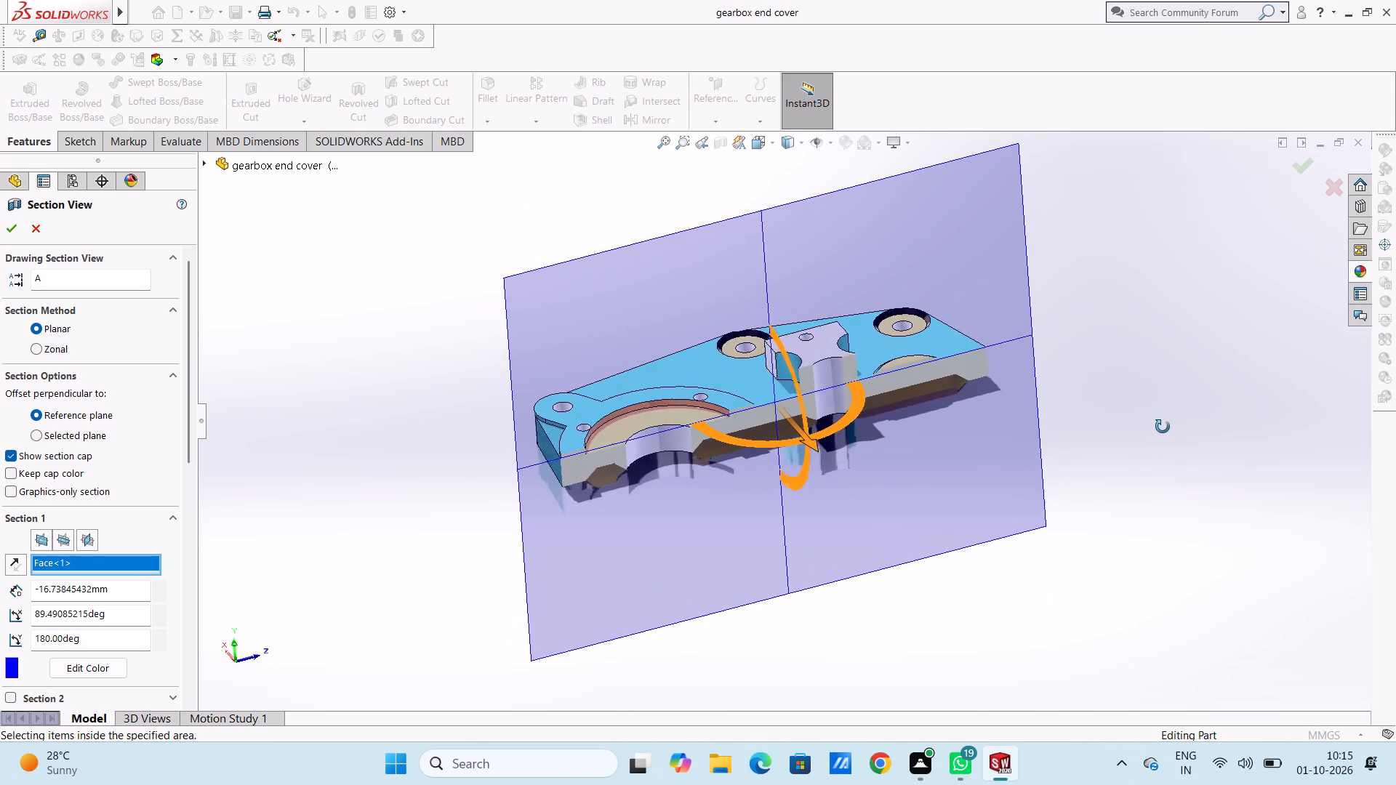
middle_drag(1163, 427, 1166, 427)
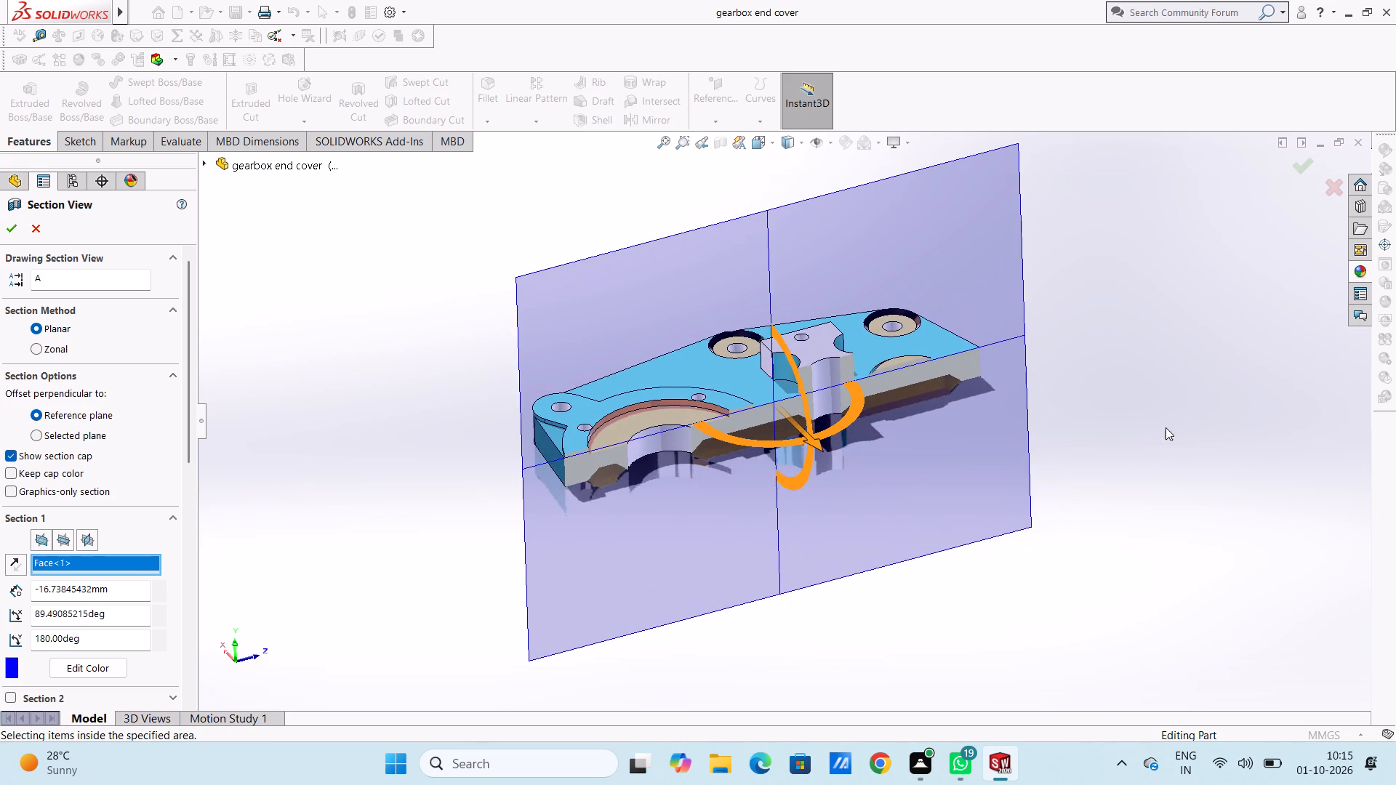
Shift the lengthwise section plane to an offset of about 3.3 mm and examine the cut bores, boss and underside pockets.
drag(813, 444, 819, 446)
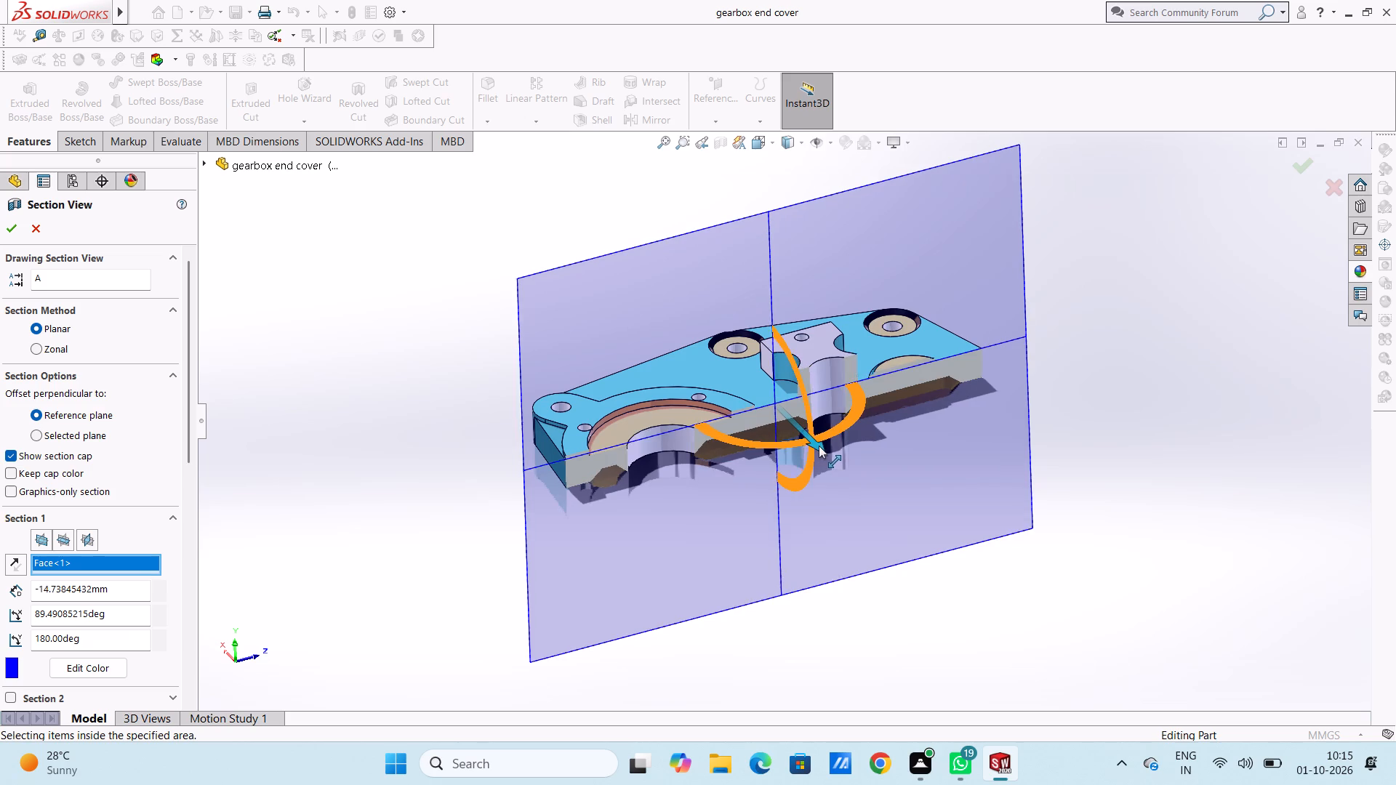
drag(819, 446, 830, 454)
middle_drag(1057, 445, 1032, 387)
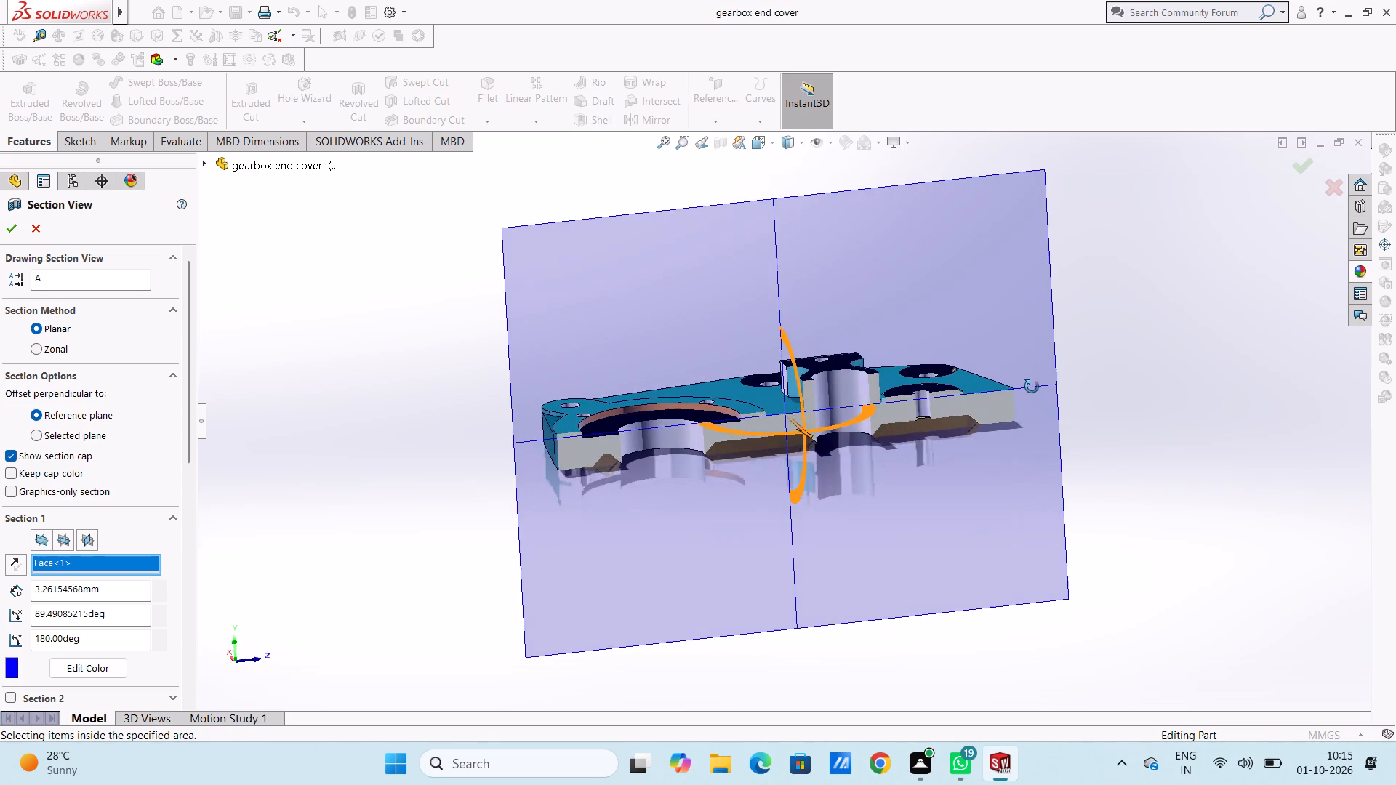
middle_drag(1032, 387, 1033, 353)
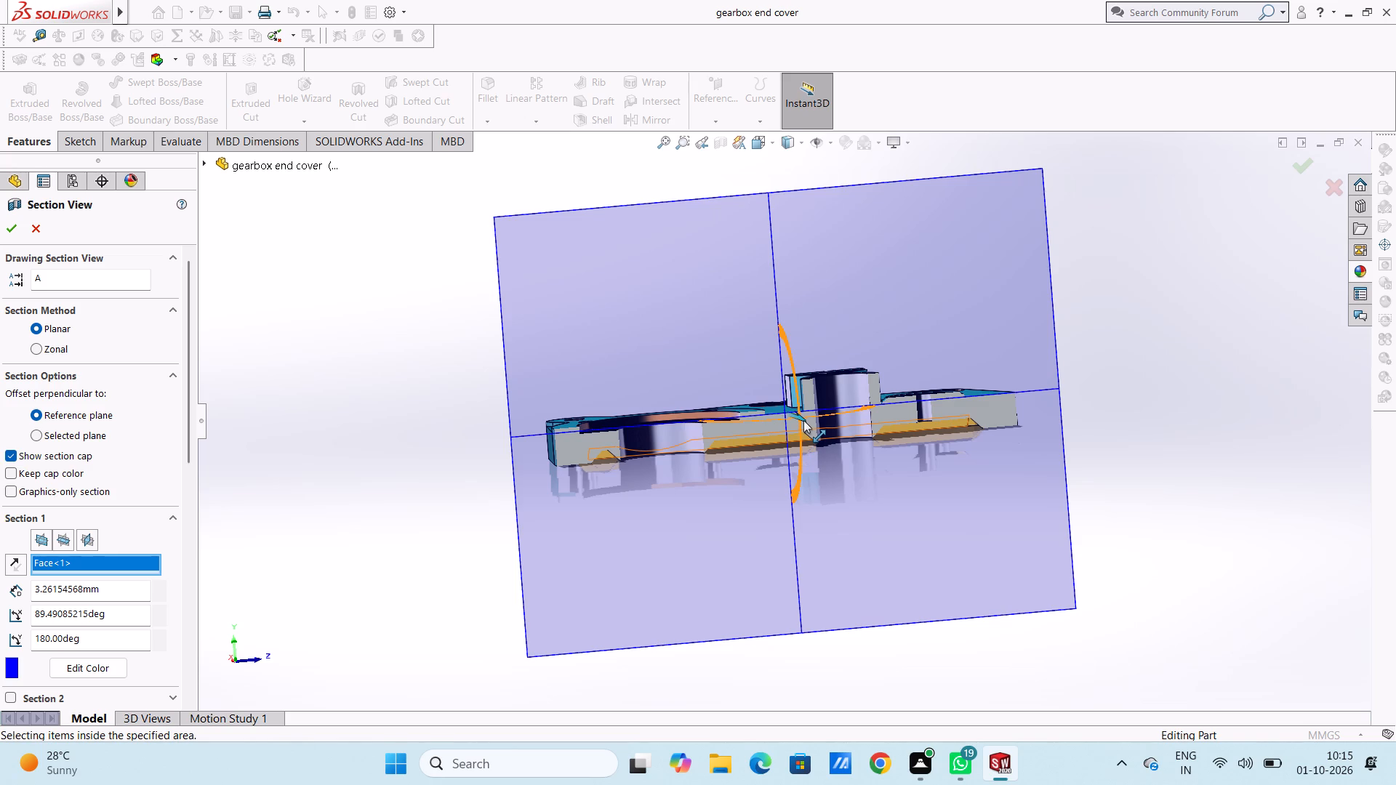
middle_drag(803, 420, 798, 408)
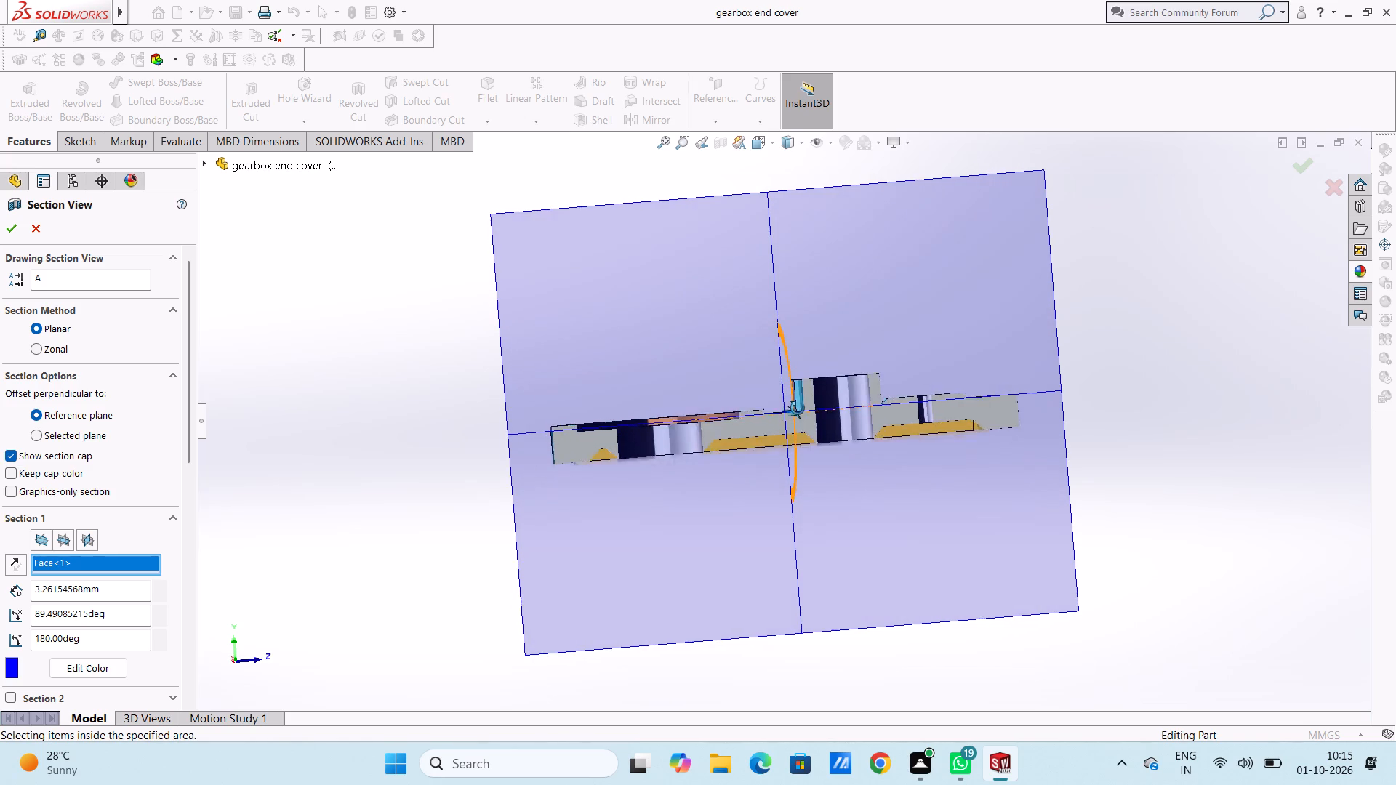
middle_drag(798, 408, 795, 331)
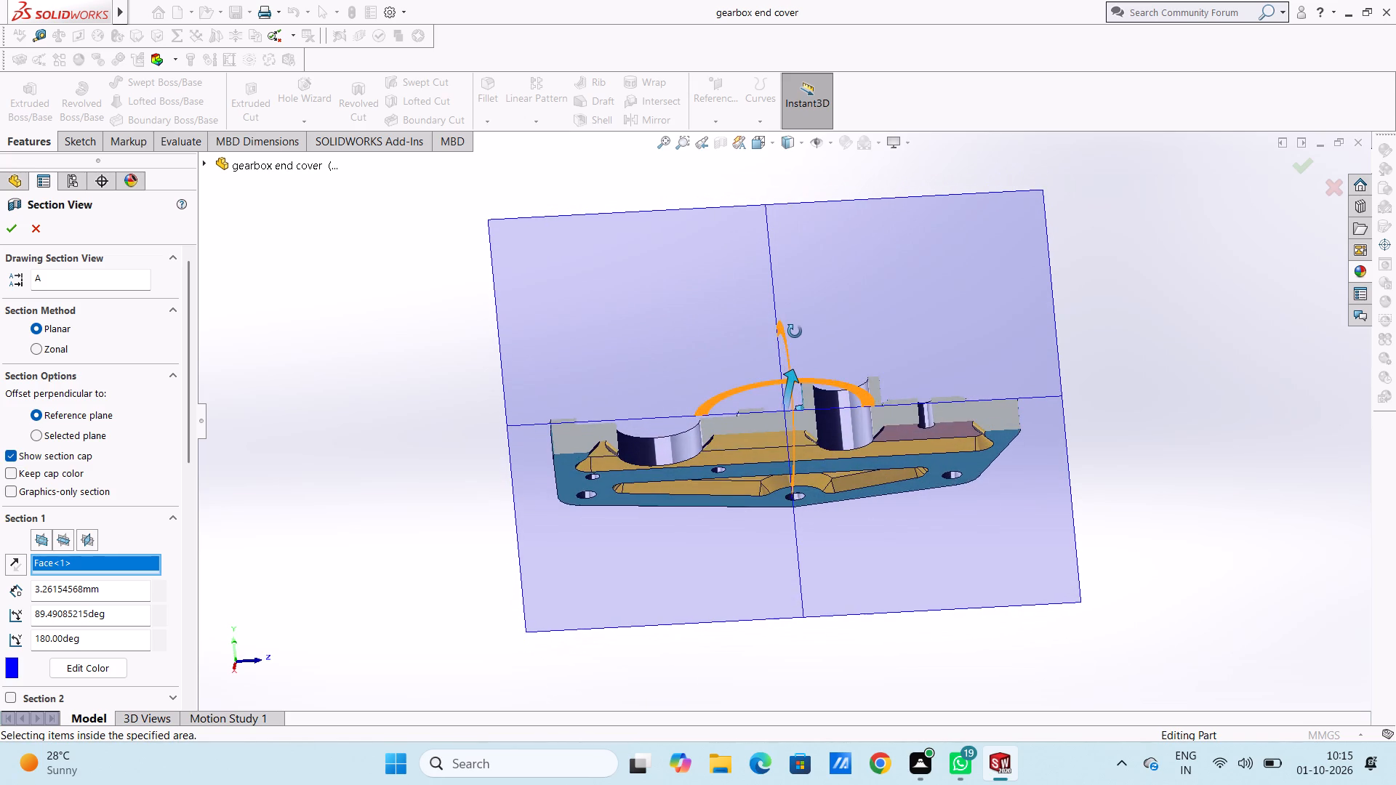
middle_drag(795, 331, 818, 440)
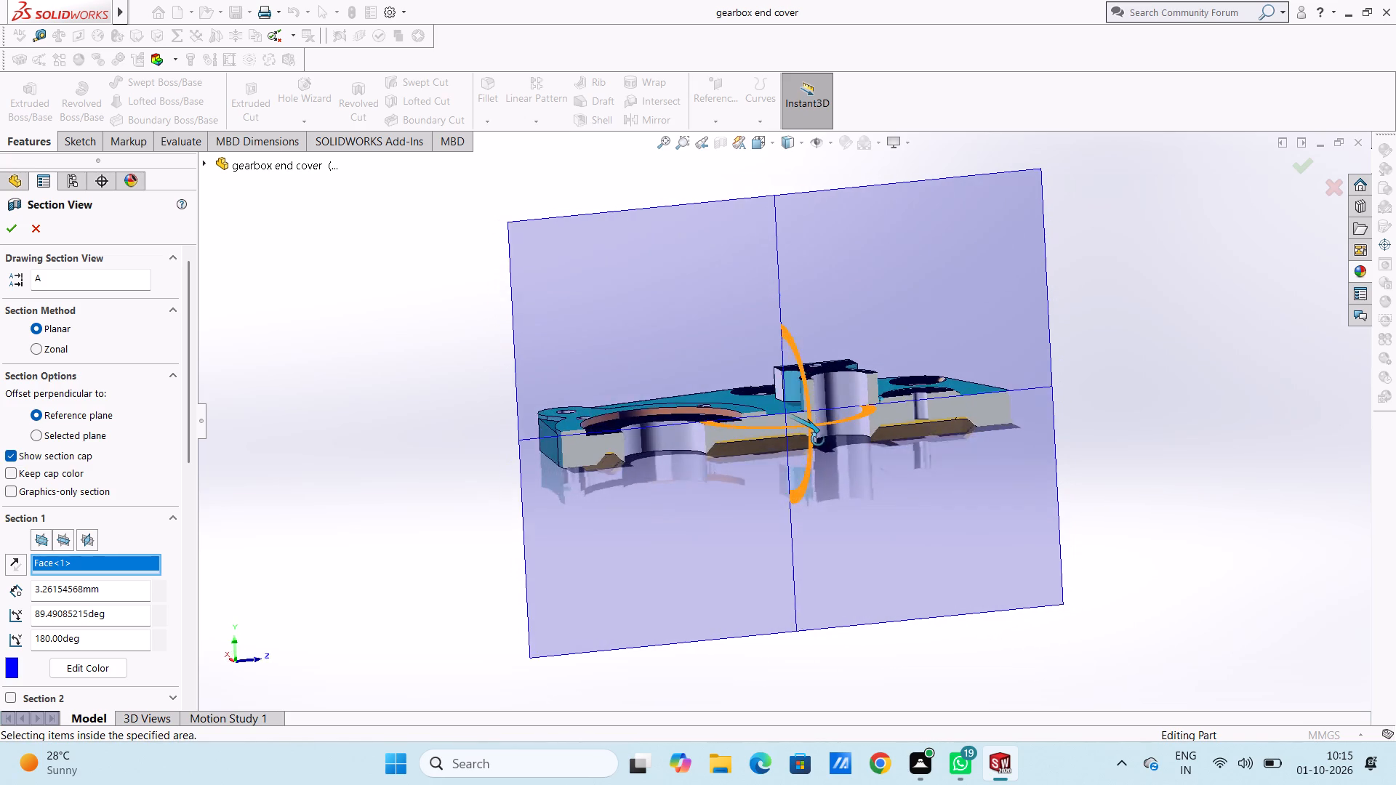
middle_drag(818, 440, 793, 362)
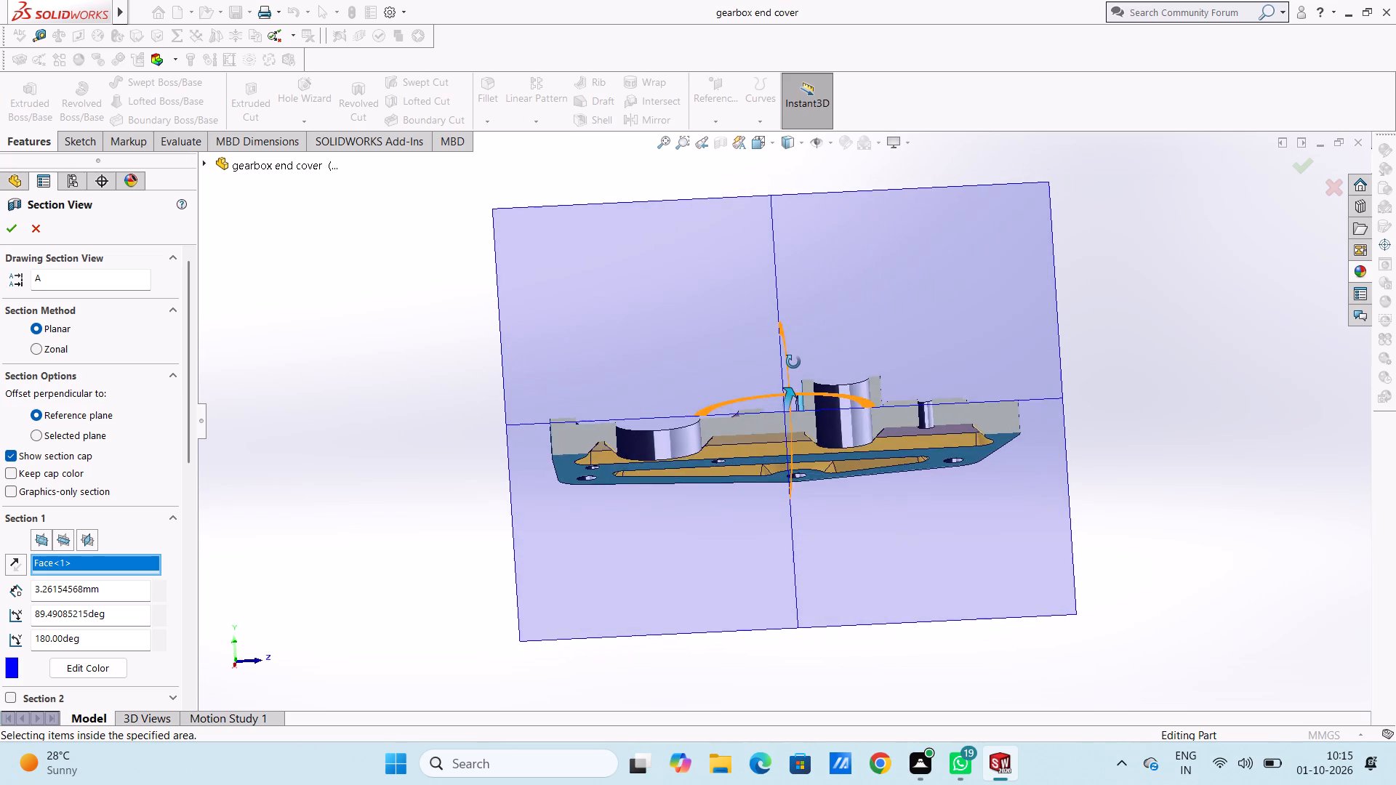
middle_drag(793, 362, 833, 322)
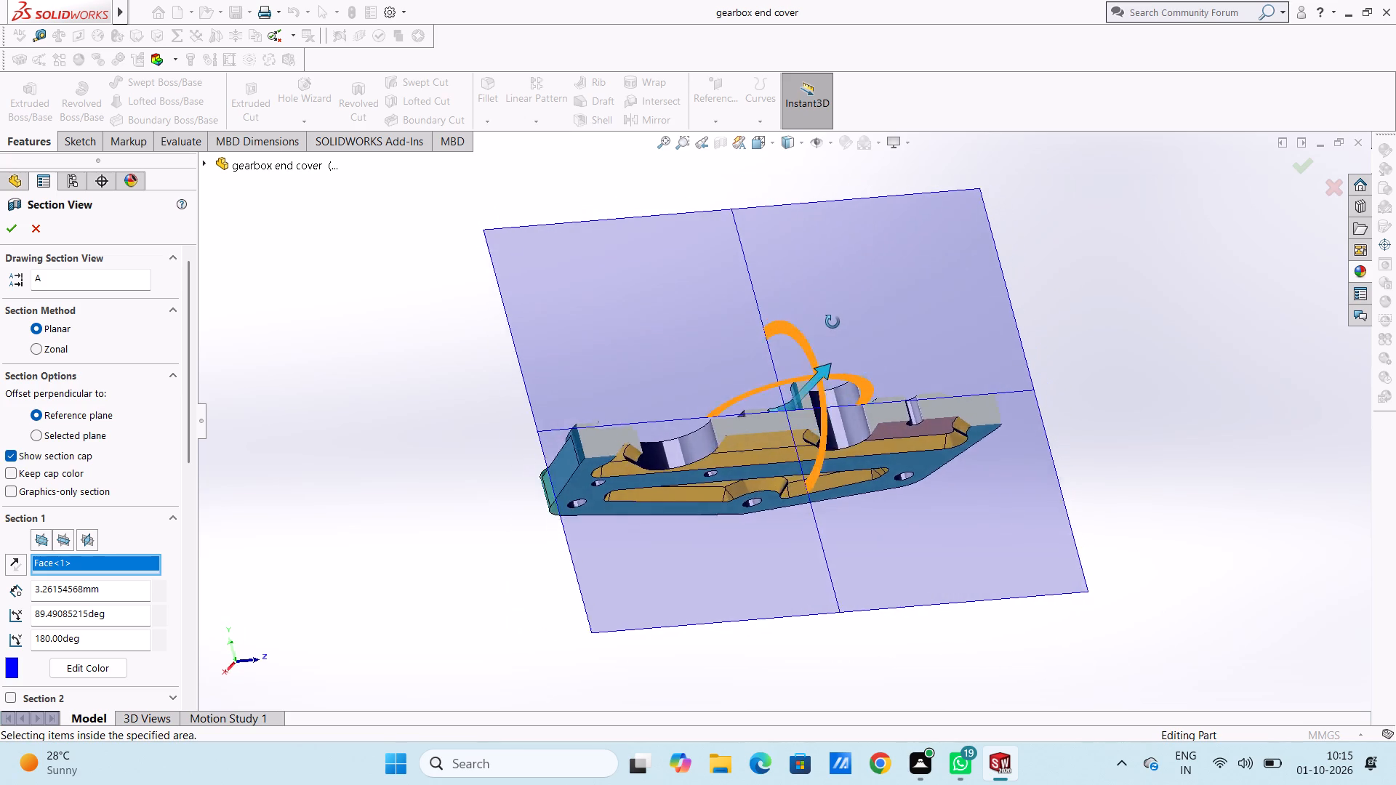
middle_drag(833, 322, 798, 411)
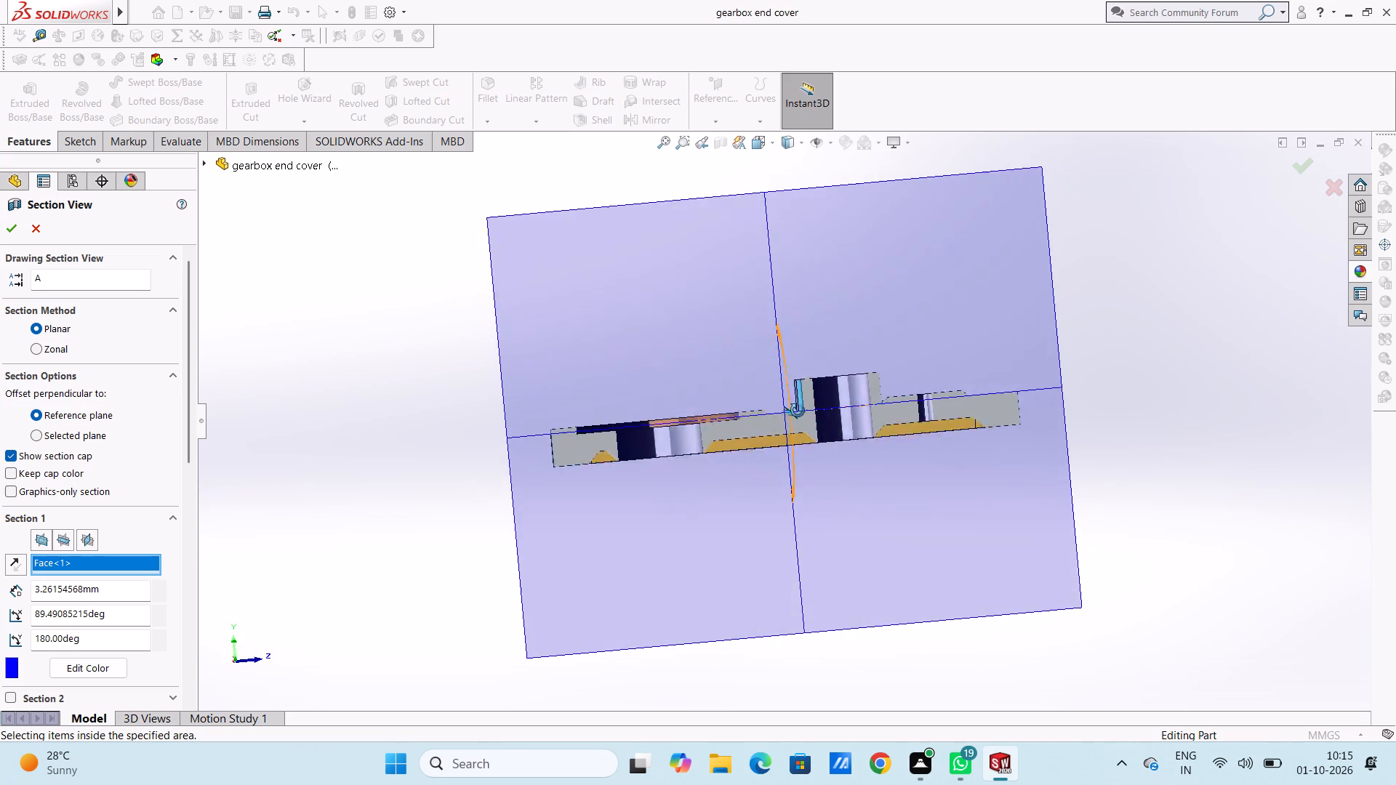
middle_drag(798, 411, 859, 454)
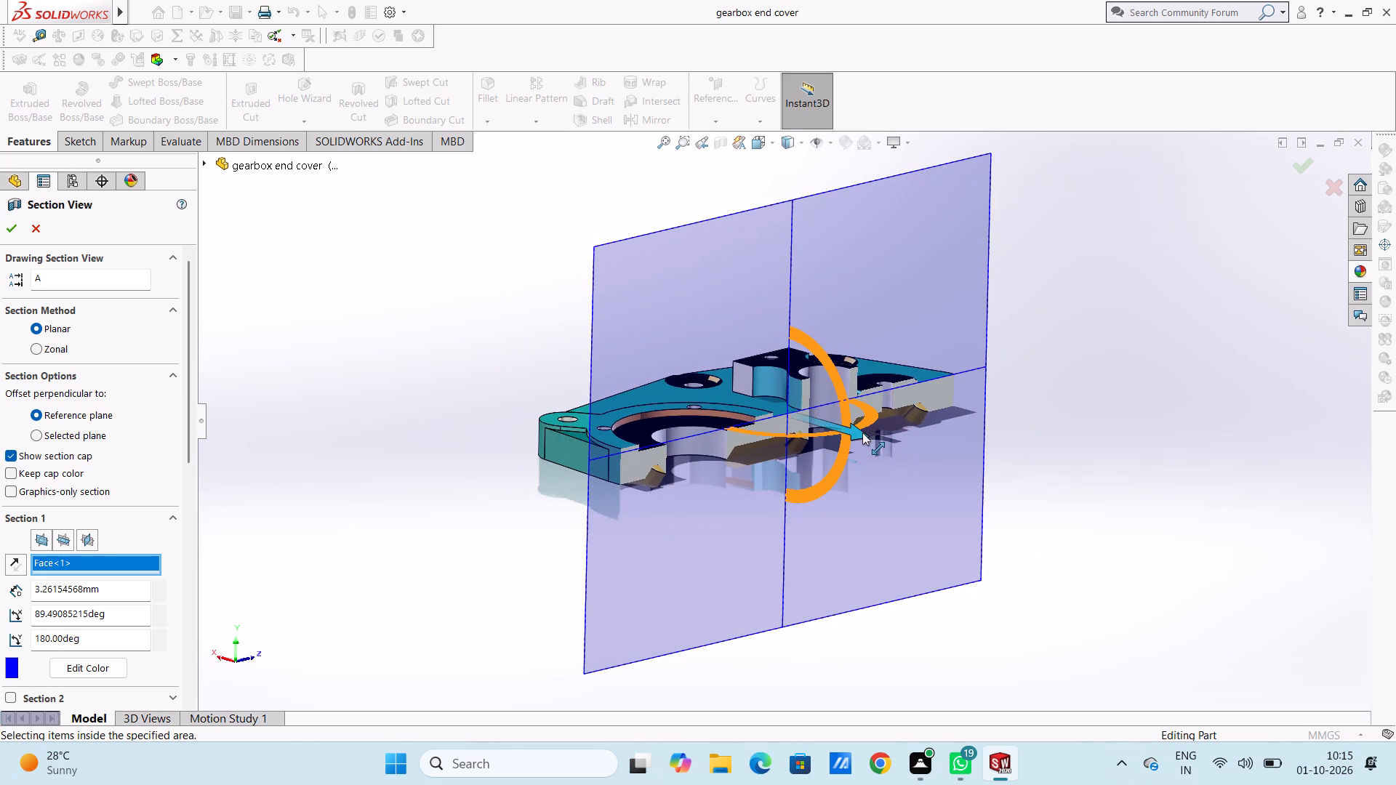
Sweep the lengthwise section plane between offsets of about -95.7 mm and 68.3 mm, then exit the section view without keeping it.
drag(859, 433, 784, 400)
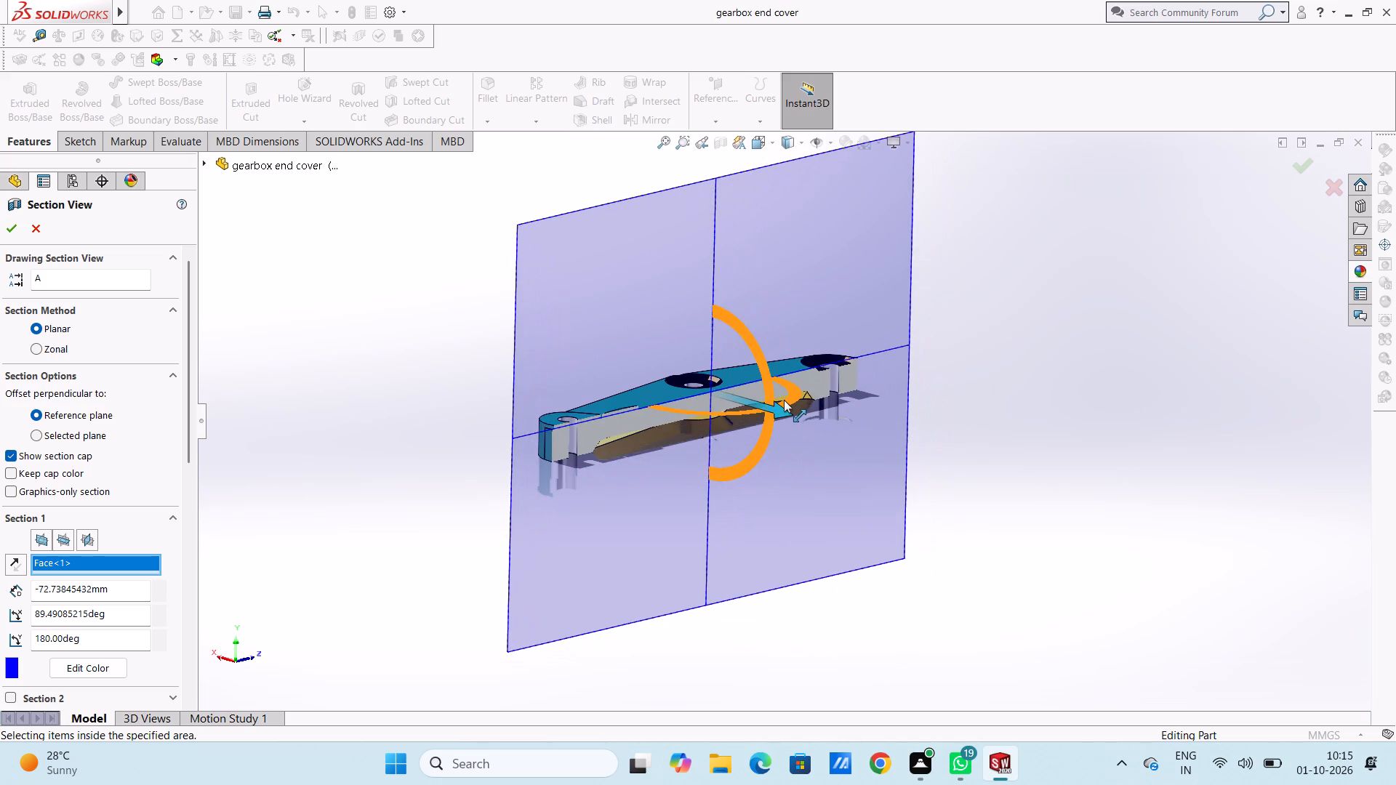
drag(784, 400, 851, 461)
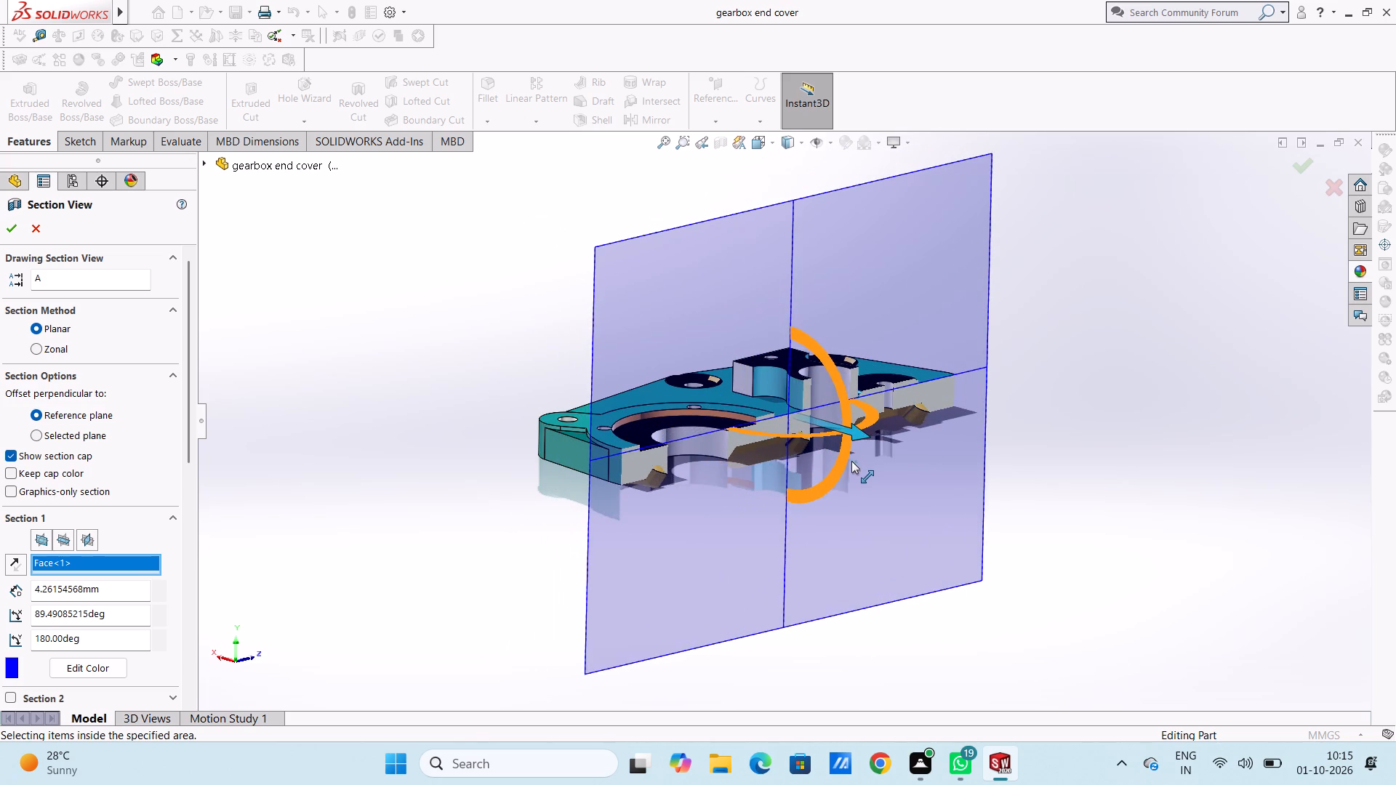
drag(851, 461, 766, 371)
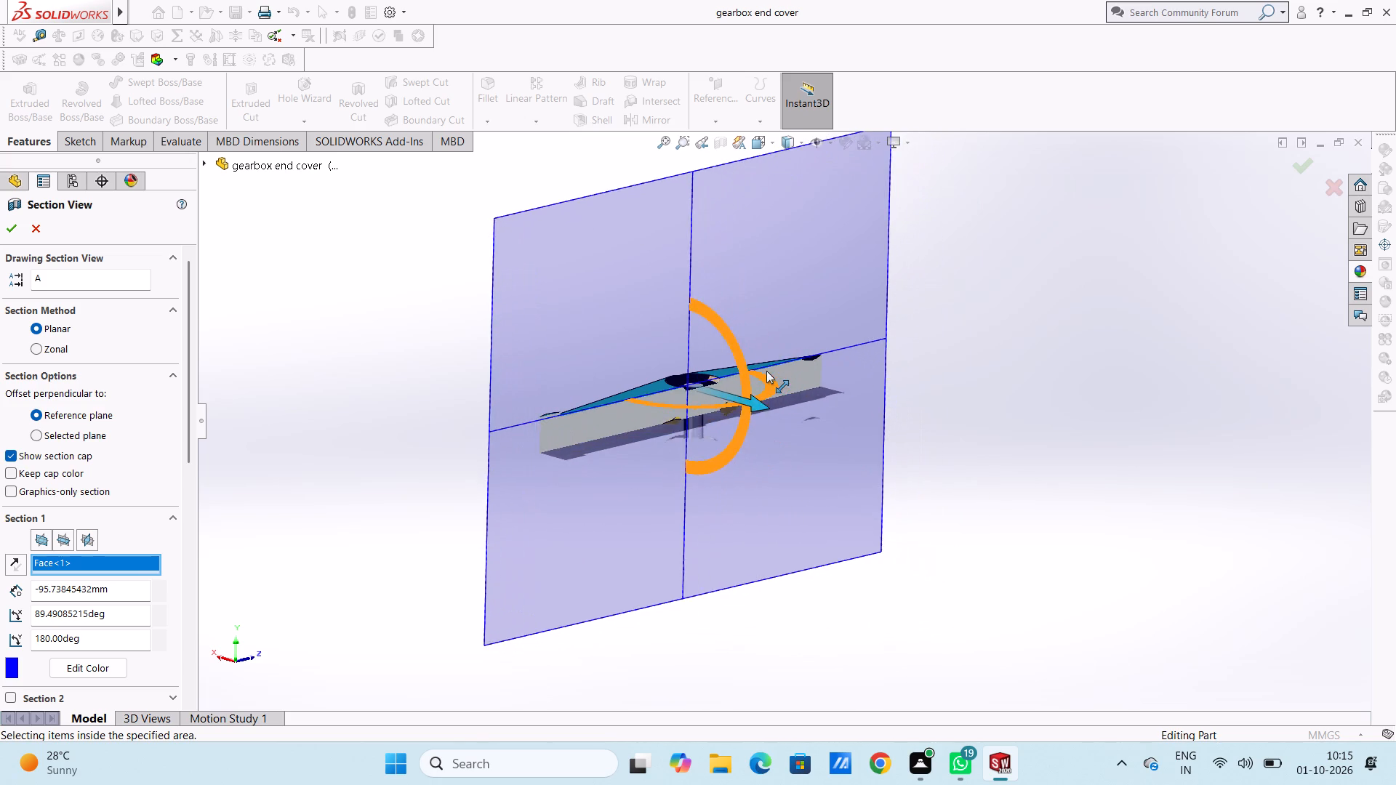
drag(766, 371, 904, 505)
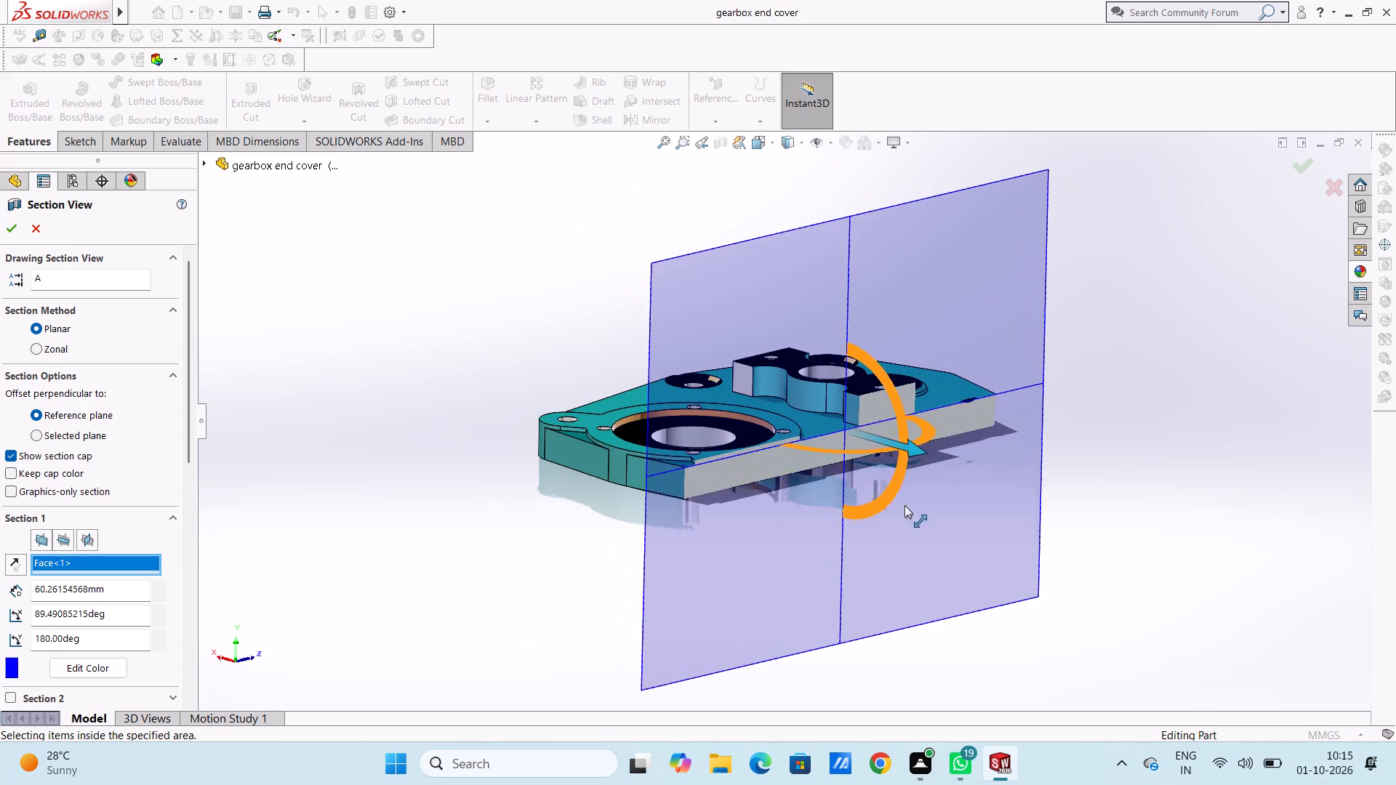
drag(904, 505, 907, 509)
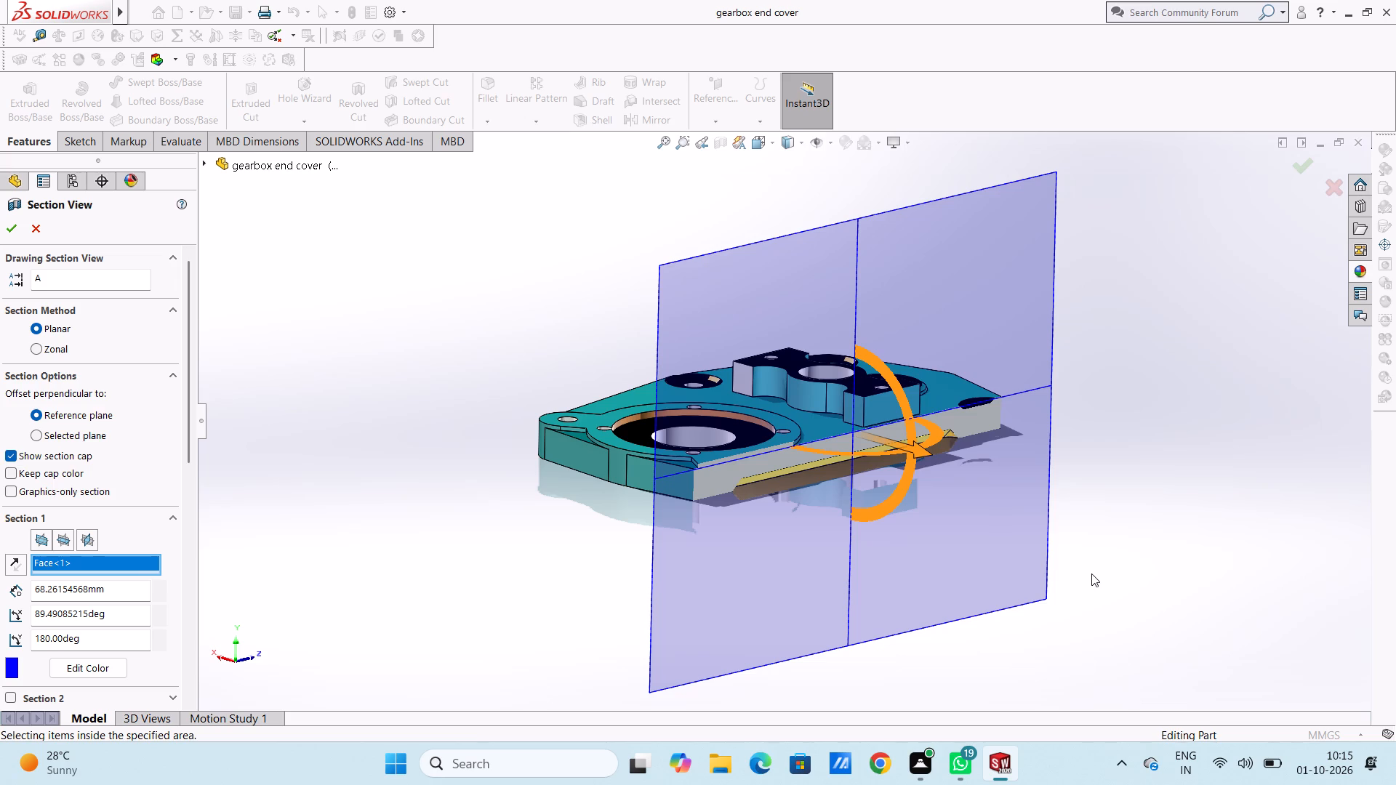
key(Escape)
key(Escape)
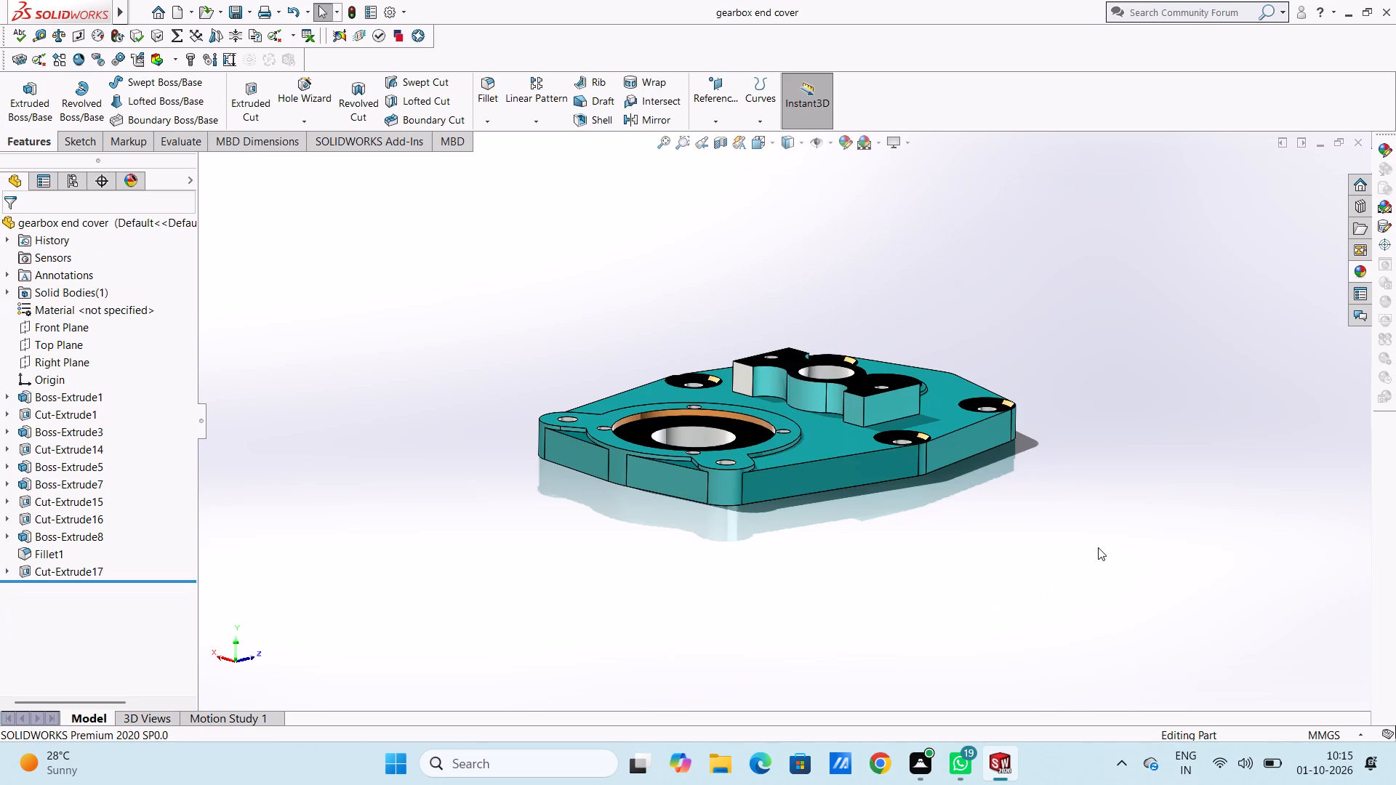
Examine the whole cover's pocketed underside and bossed top face from several directions, ending in the isometric view.
key(ctrl+7)
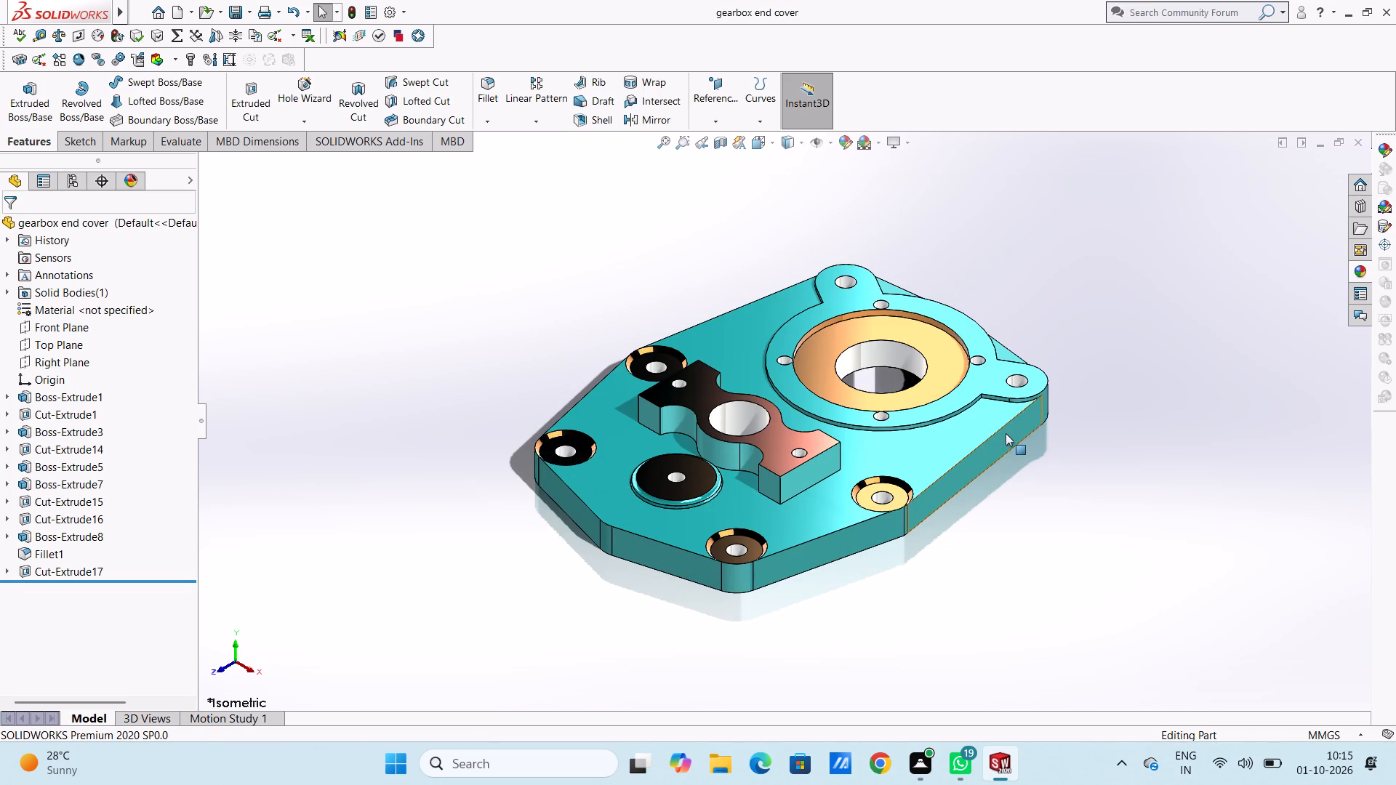
middle_drag(1043, 541, 927, 237)
middle_drag(982, 422, 1004, 273)
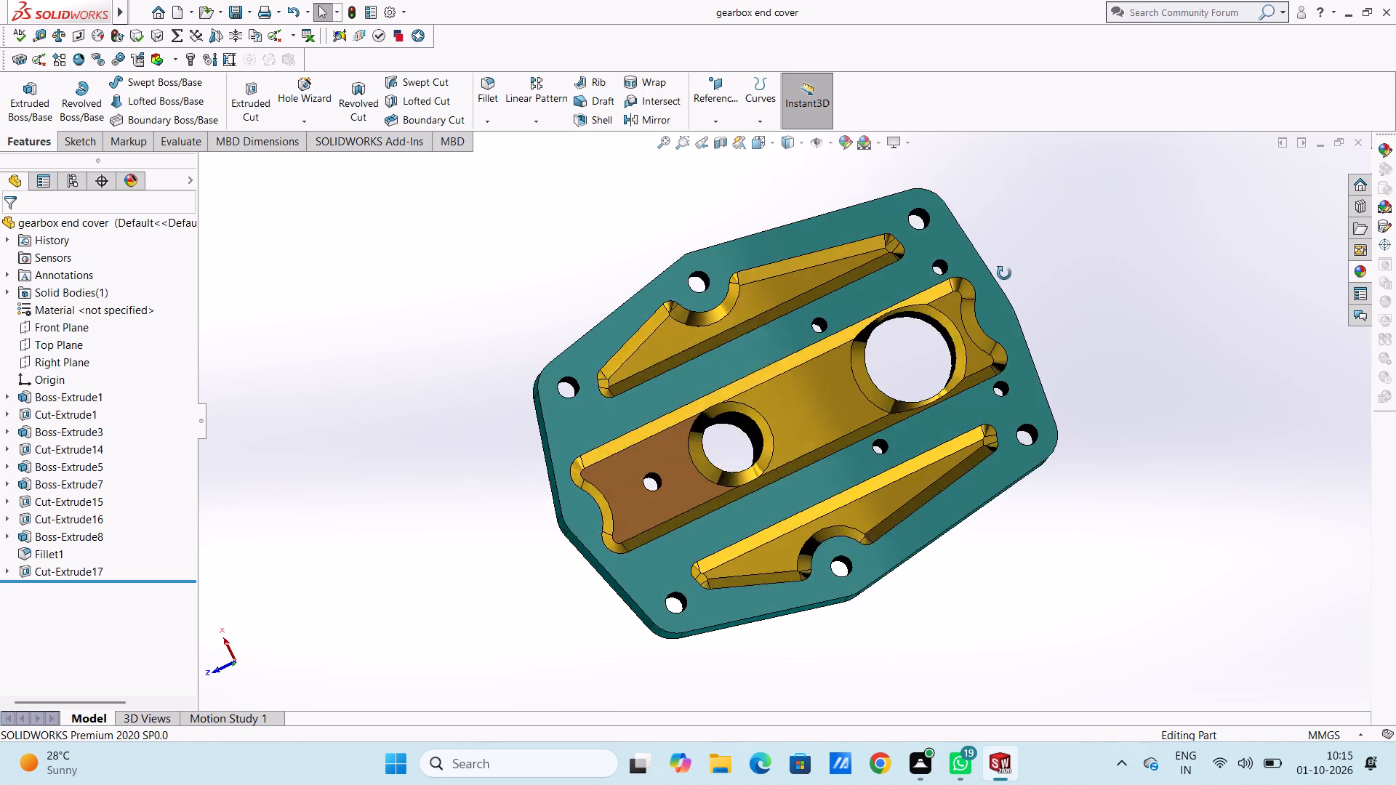
middle_drag(1004, 273, 965, 273)
scroll(1031, 313, down, 1)
scroll(1088, 352, up, 1)
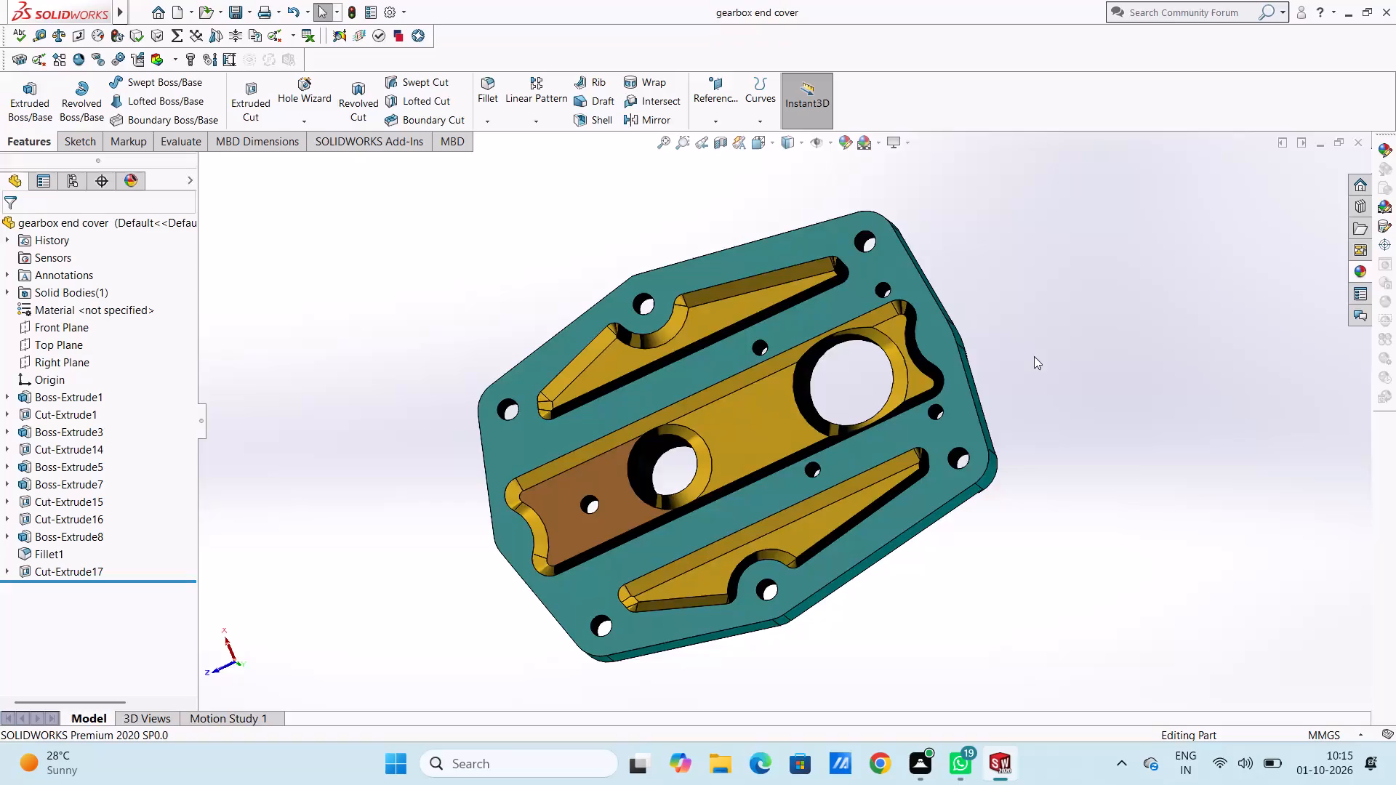
middle_drag(1034, 356, 1105, 371)
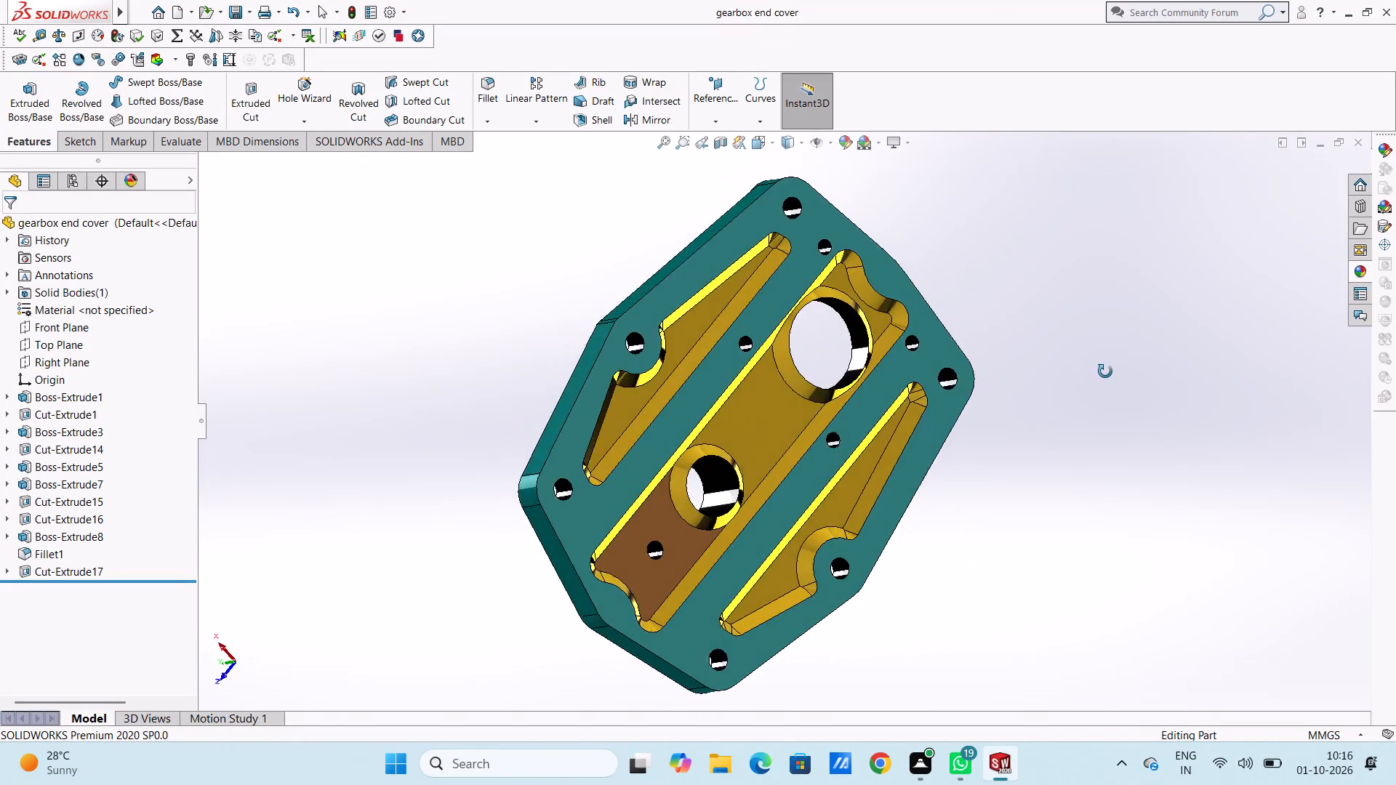
middle_drag(1105, 371, 1035, 385)
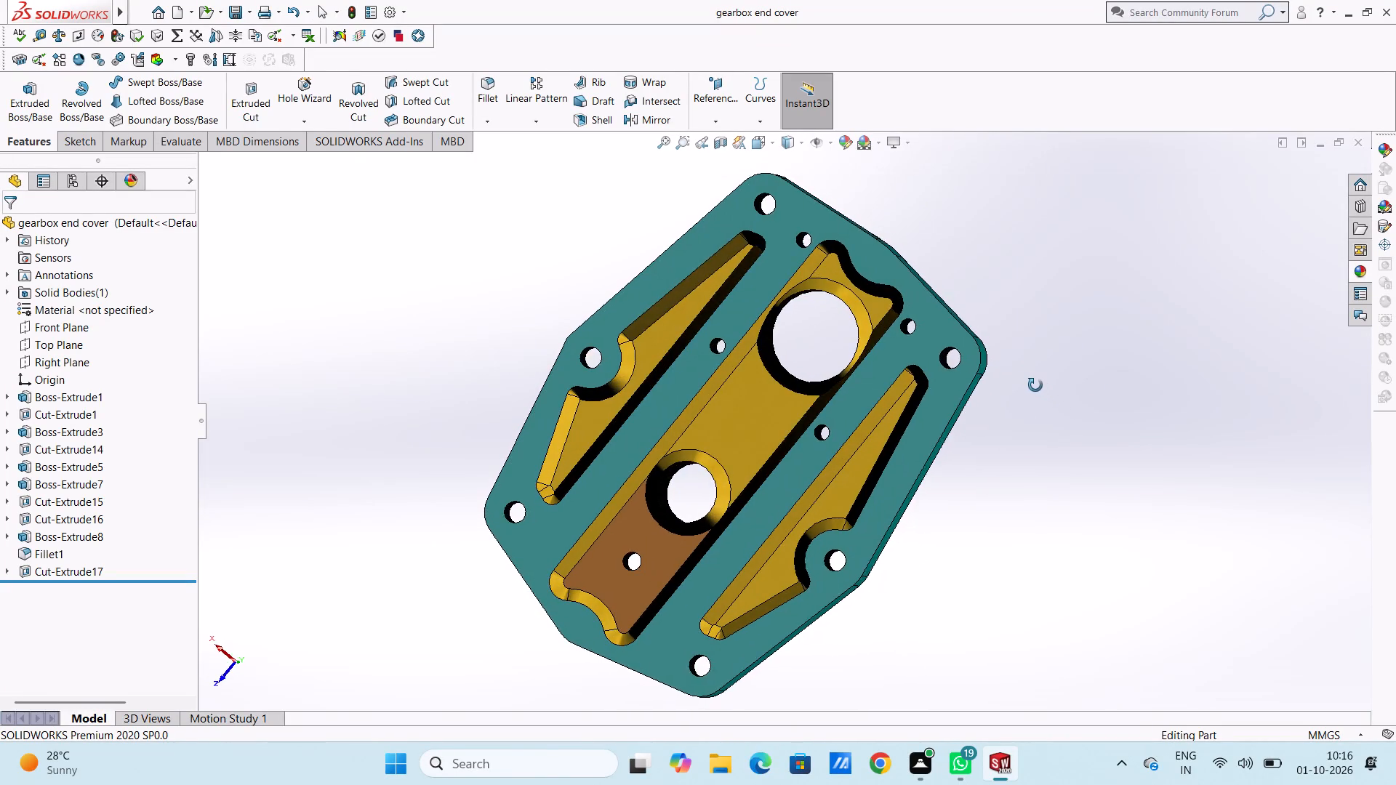
middle_drag(1035, 385, 868, 350)
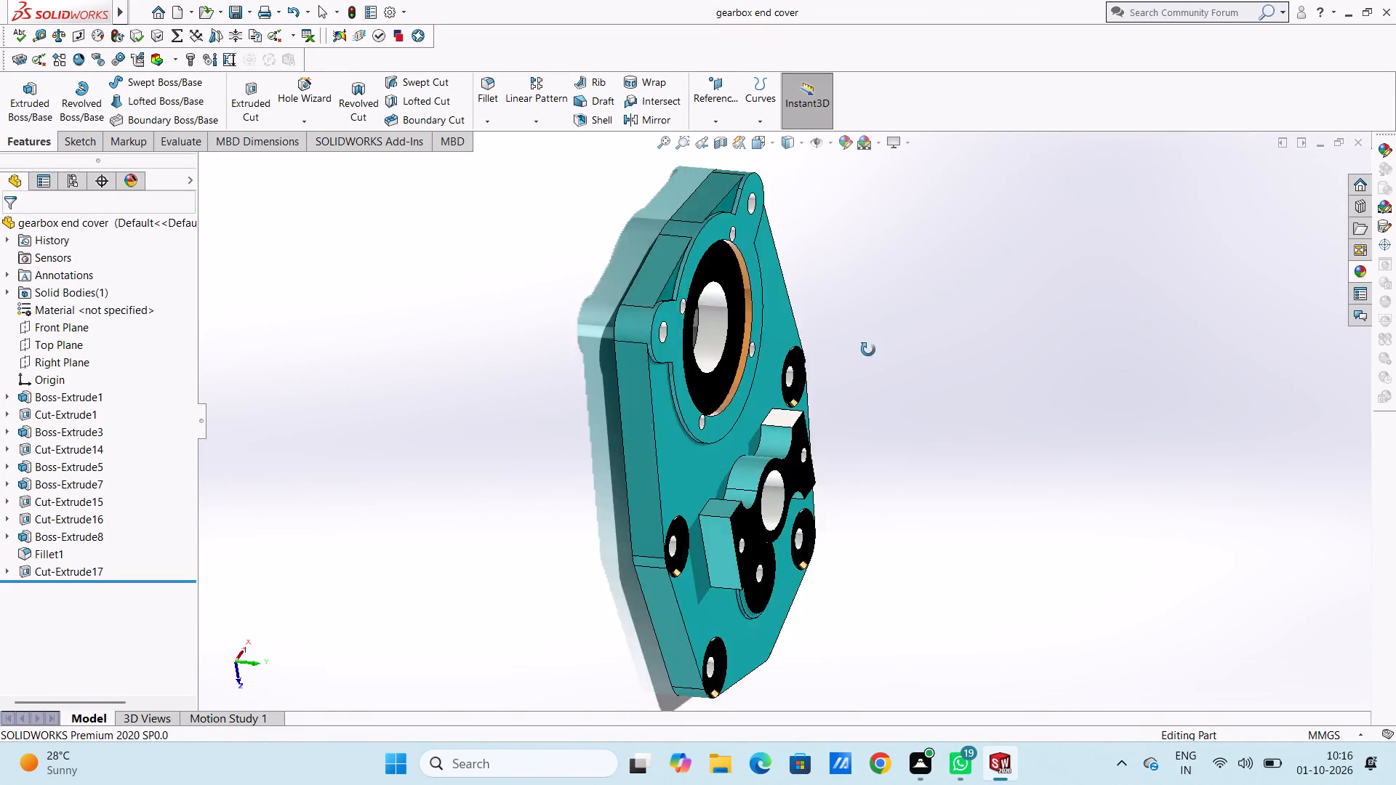
middle_drag(868, 350, 813, 317)
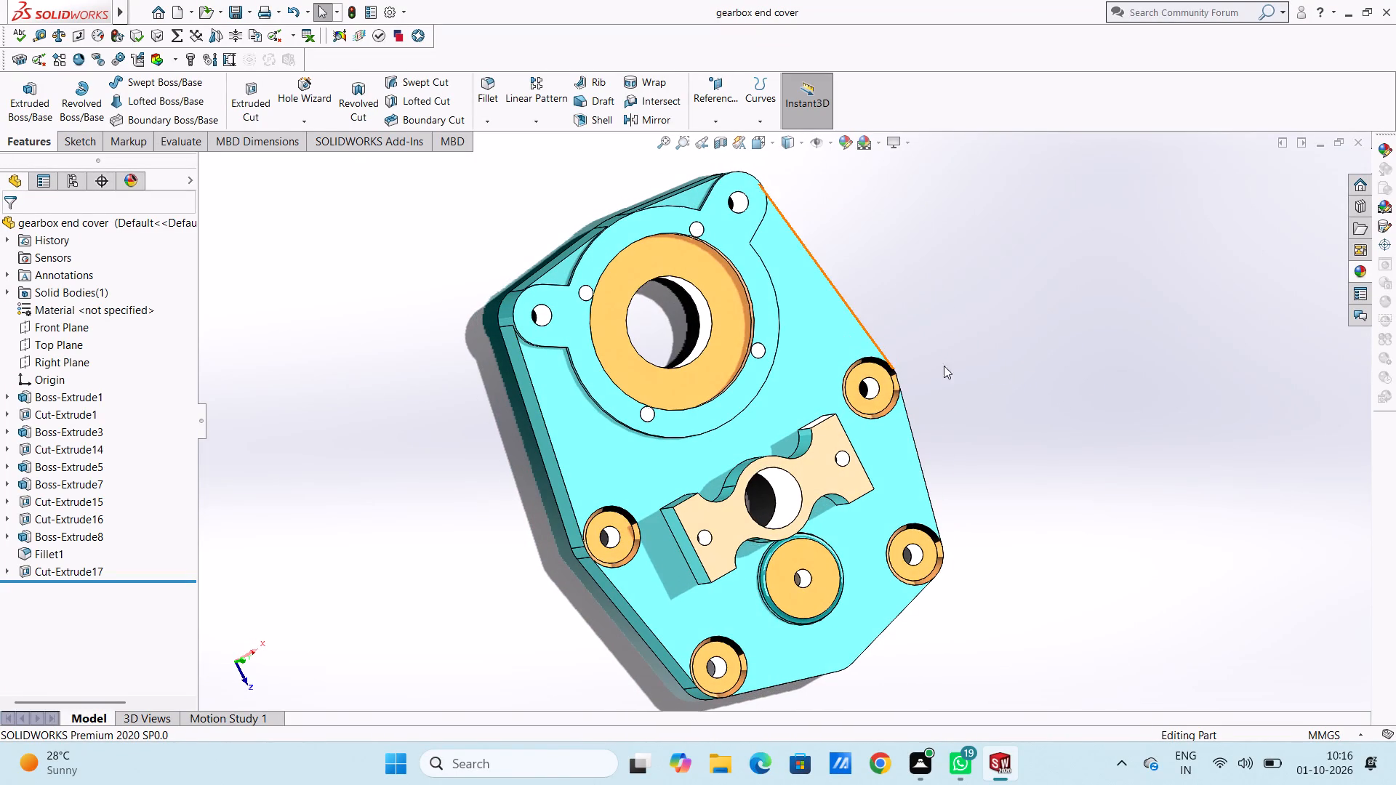
key(ctrl+7)
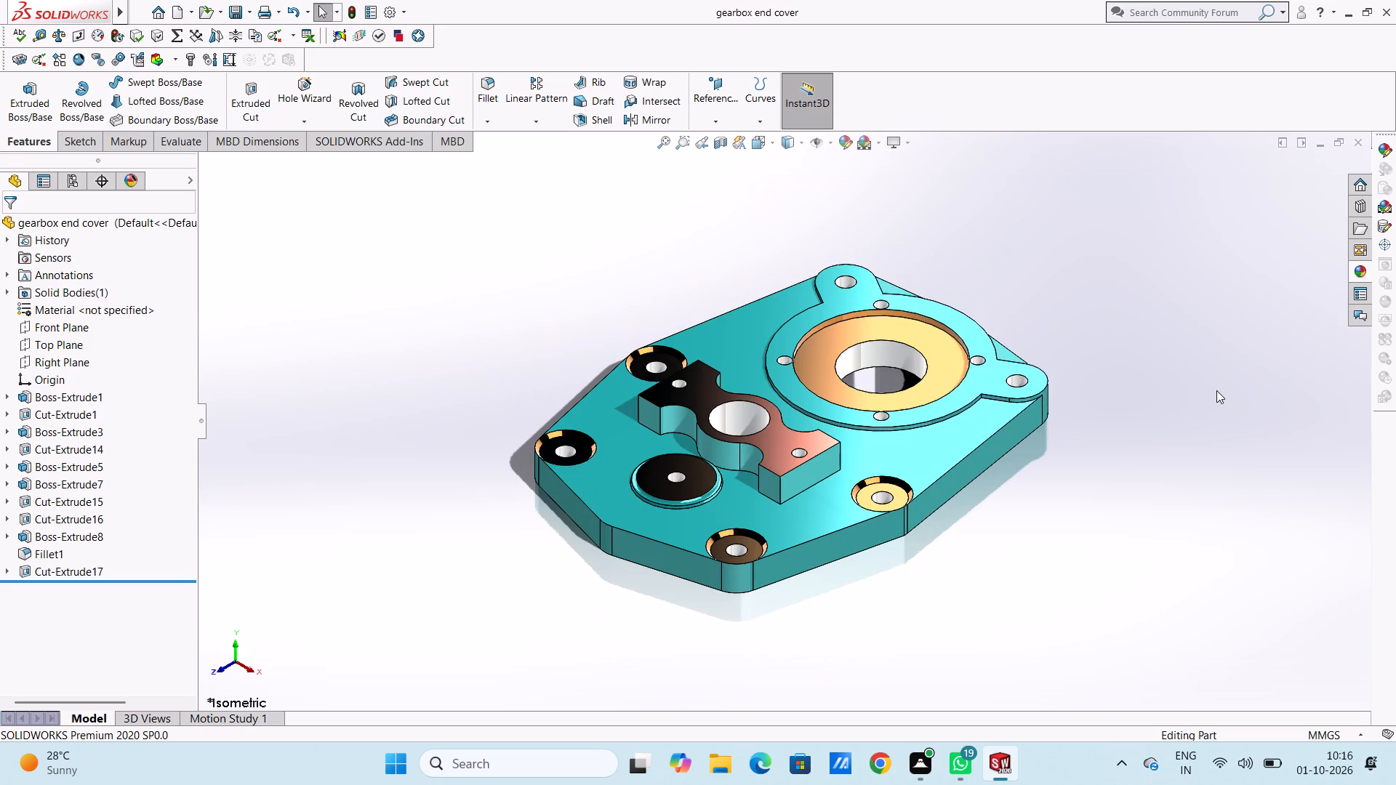
Save the gearbox end cover part.
key(ctrl+s)
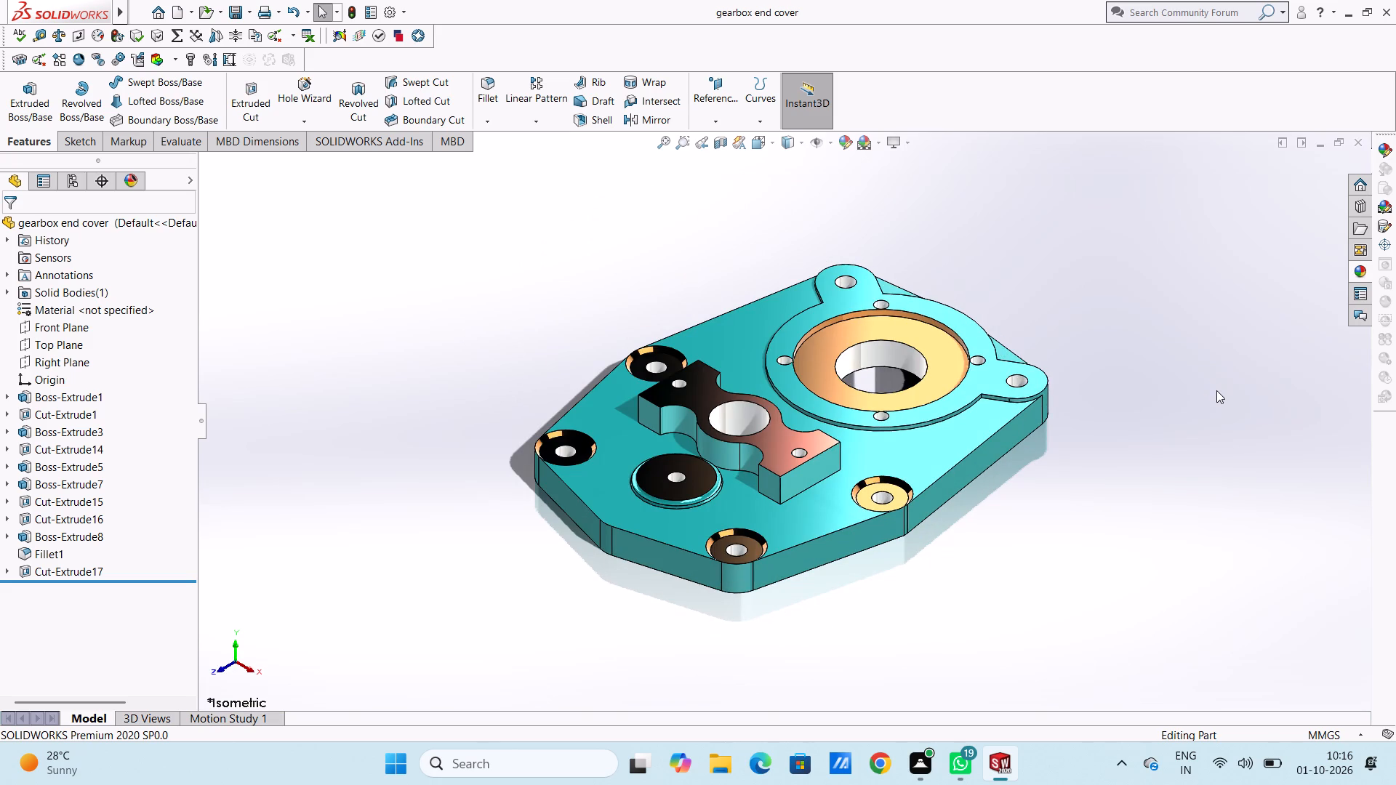